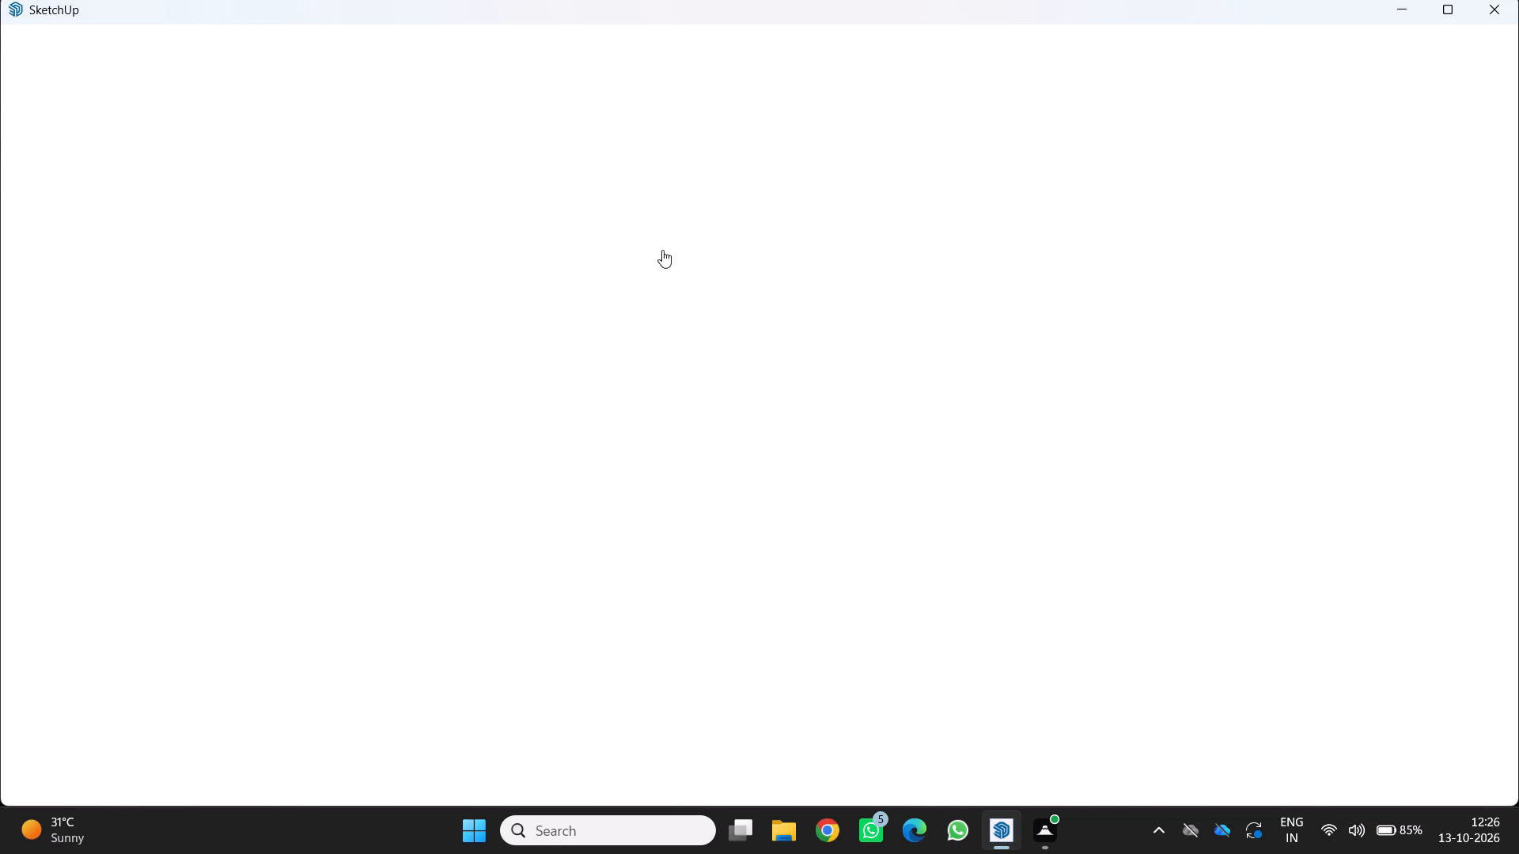
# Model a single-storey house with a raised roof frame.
# Place a guide parallel to the green axis, offset about 2' 1" along the red axis.
pyautogui.scroll(-4, 654, 410)
pyautogui.moveTo(658, 421); pyautogui.dragTo(891, 566, button='middle')
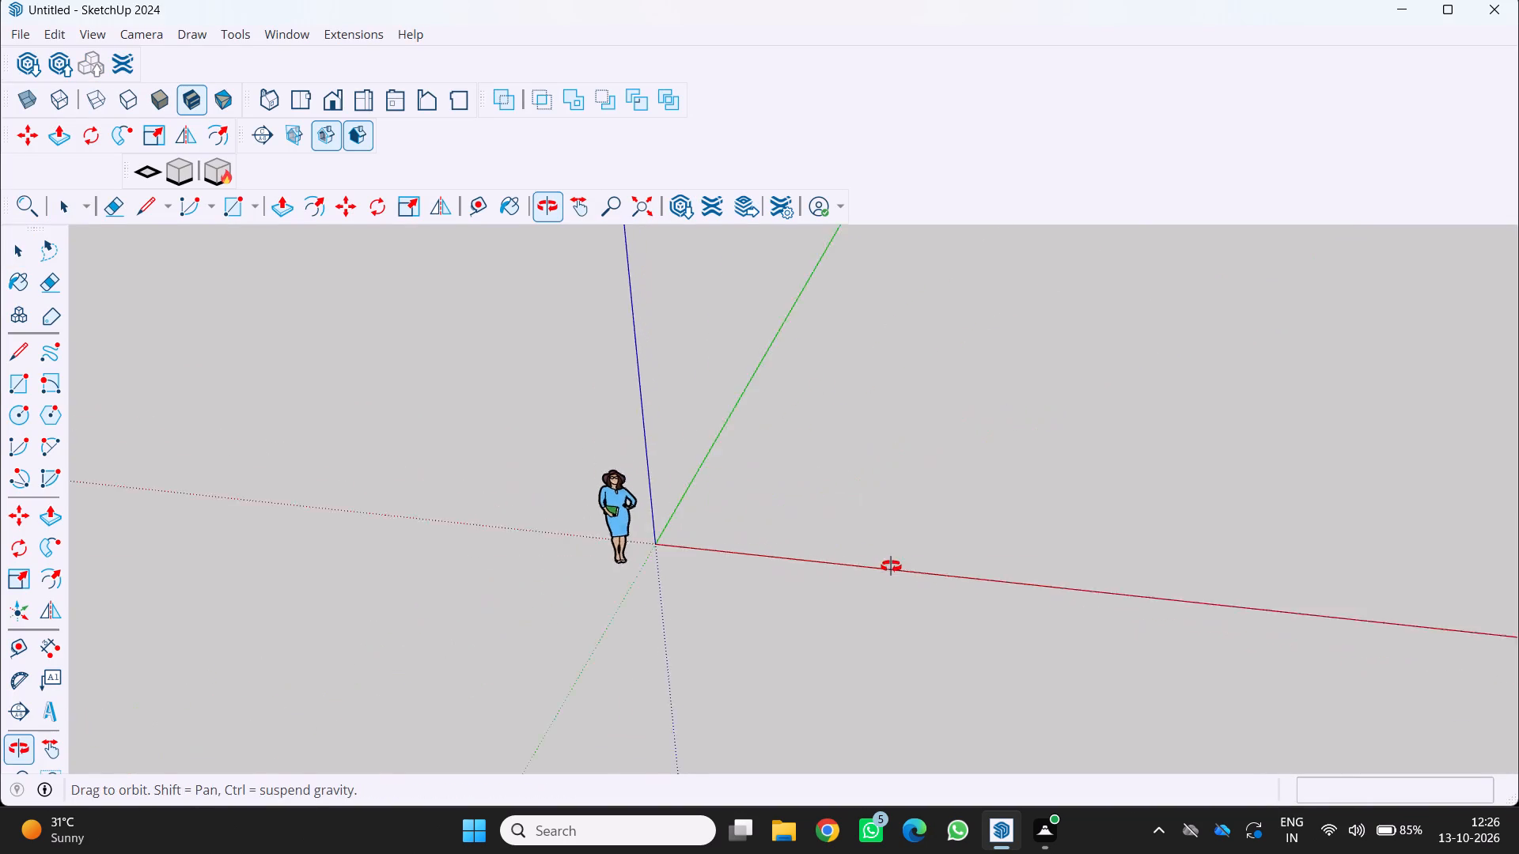
pyautogui.moveTo(891, 566); pyautogui.dragTo(902, 557, button='middle')
pyautogui.scroll(6, 854, 540)
pyautogui.moveTo(834, 500); pyautogui.dragTo(814, 461, button='middle')
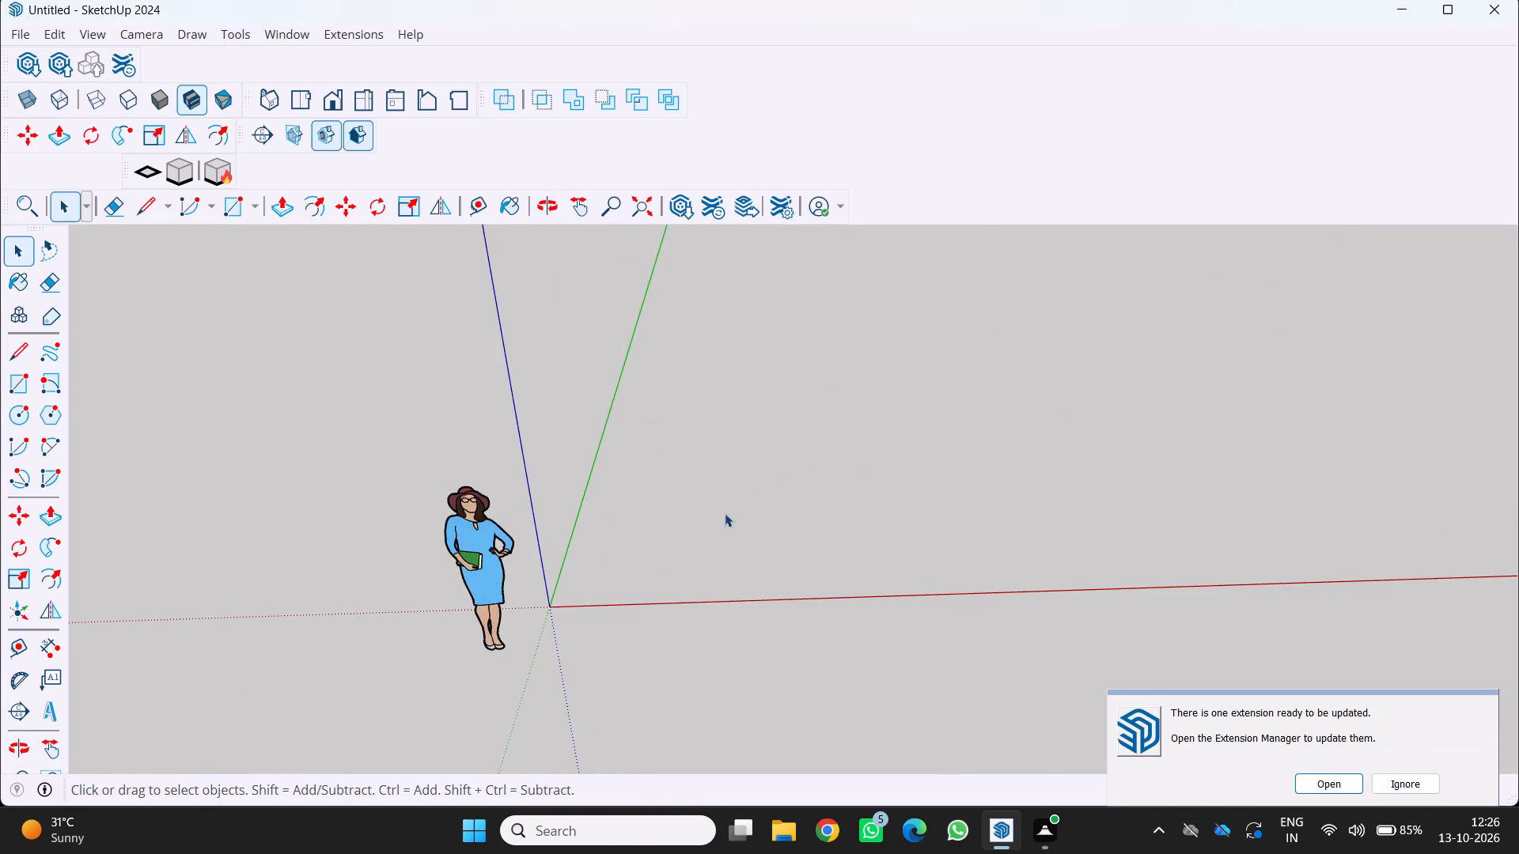
pyautogui.scroll(-1, 814, 549)
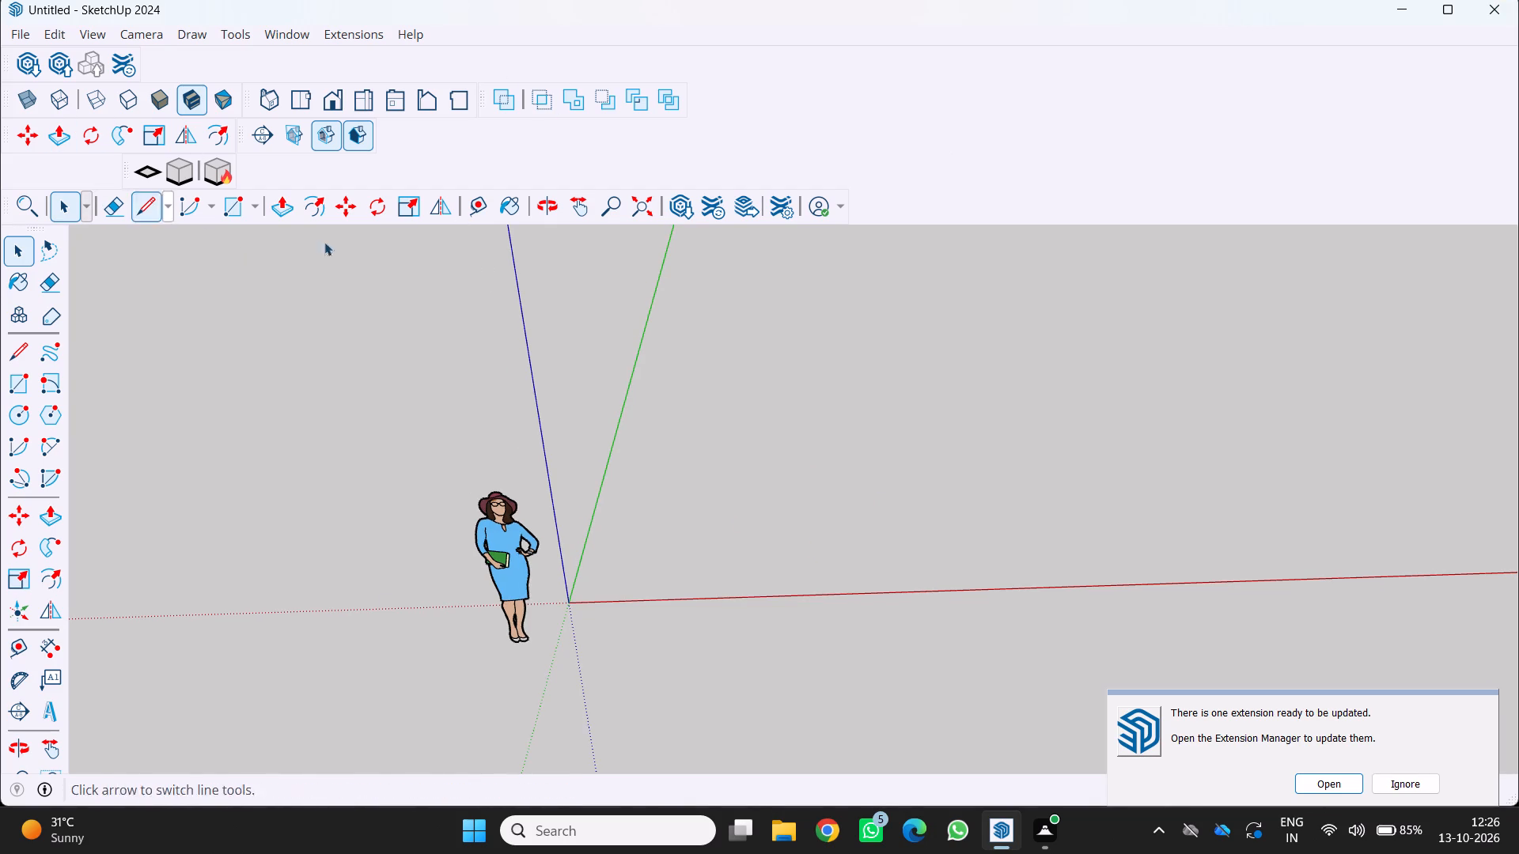
pyautogui.click(480, 203)
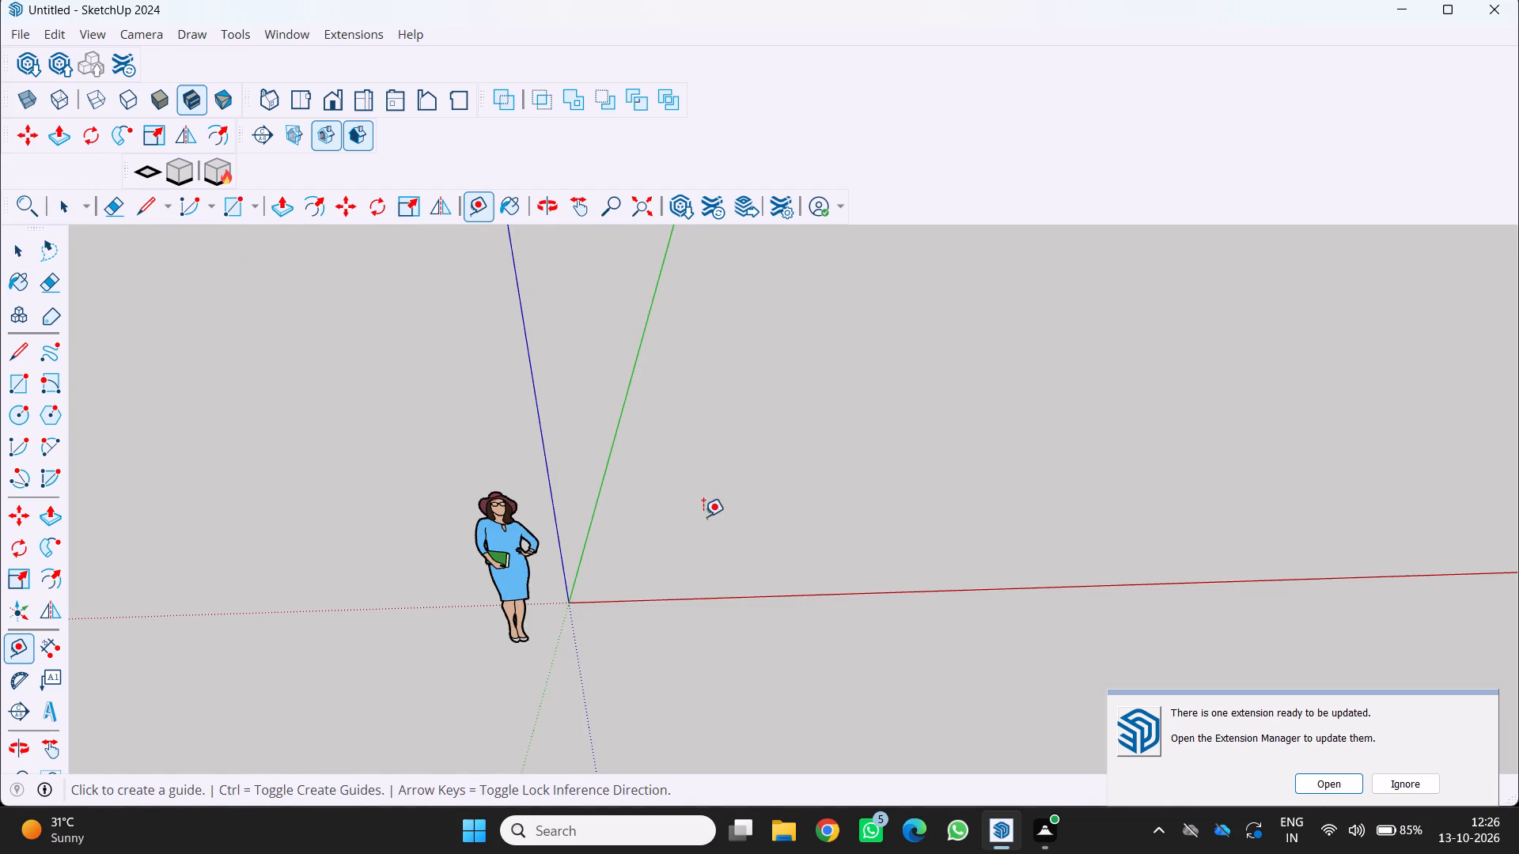
pyautogui.click(608, 452)
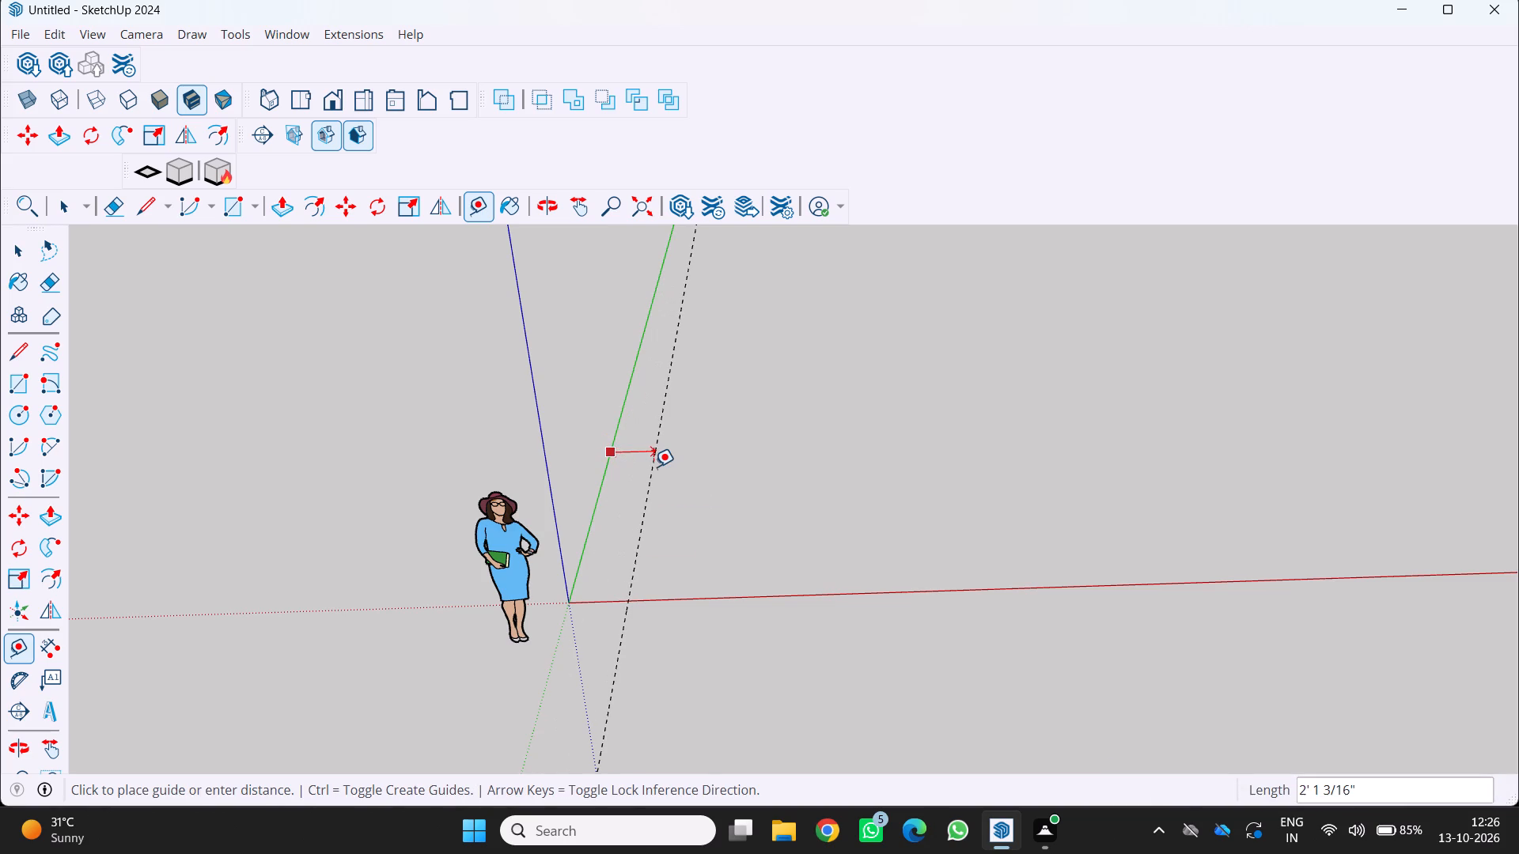
pyautogui.click(653, 467)
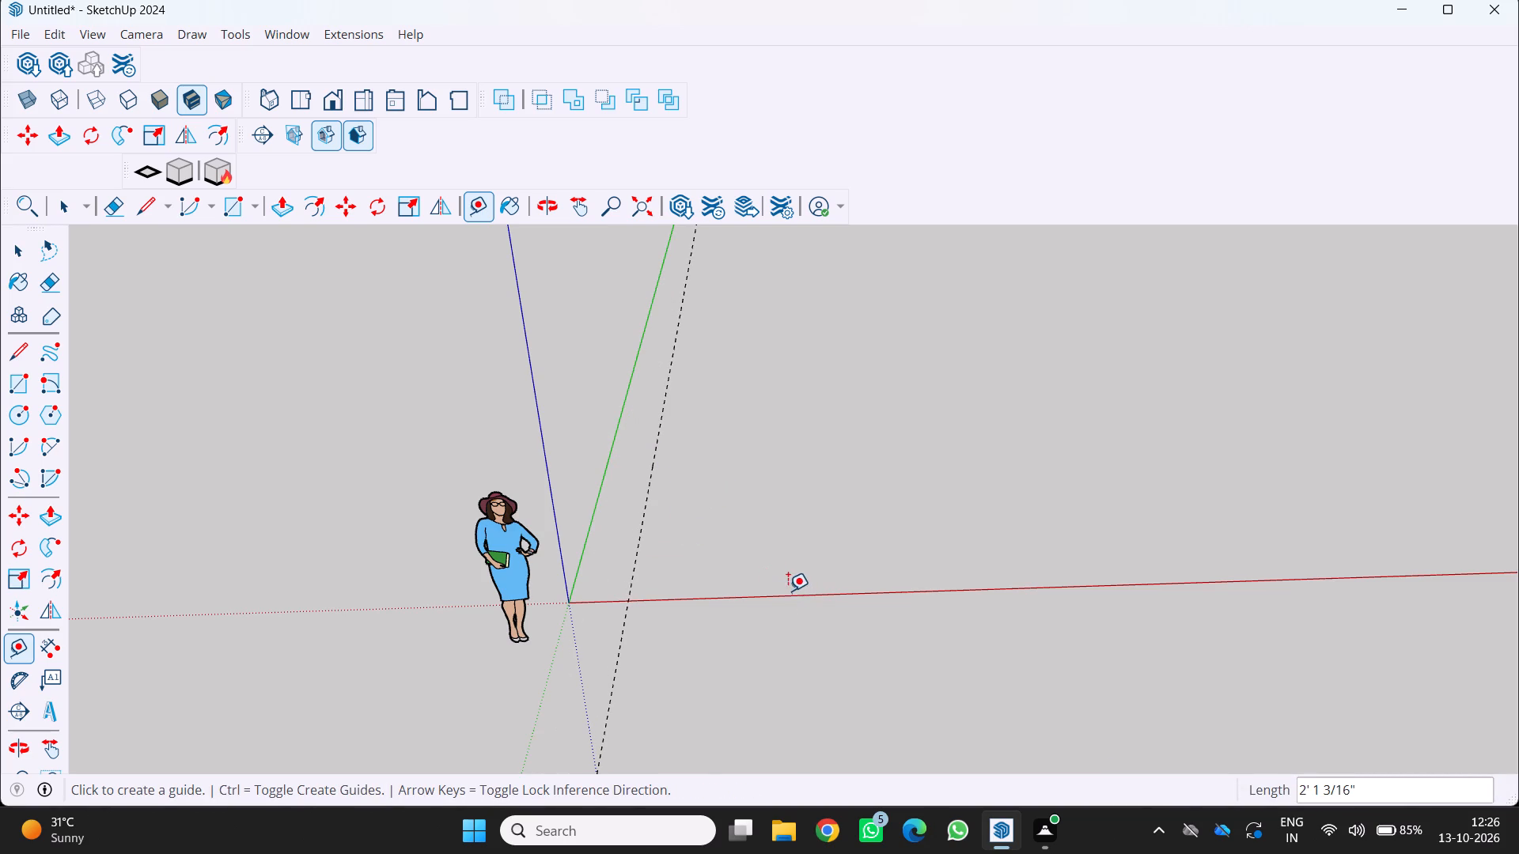
# Place a guide parallel to the red axis, offset about 1' 8" from it toward the green axis.
pyautogui.click(782, 597)
pyautogui.click(776, 570)
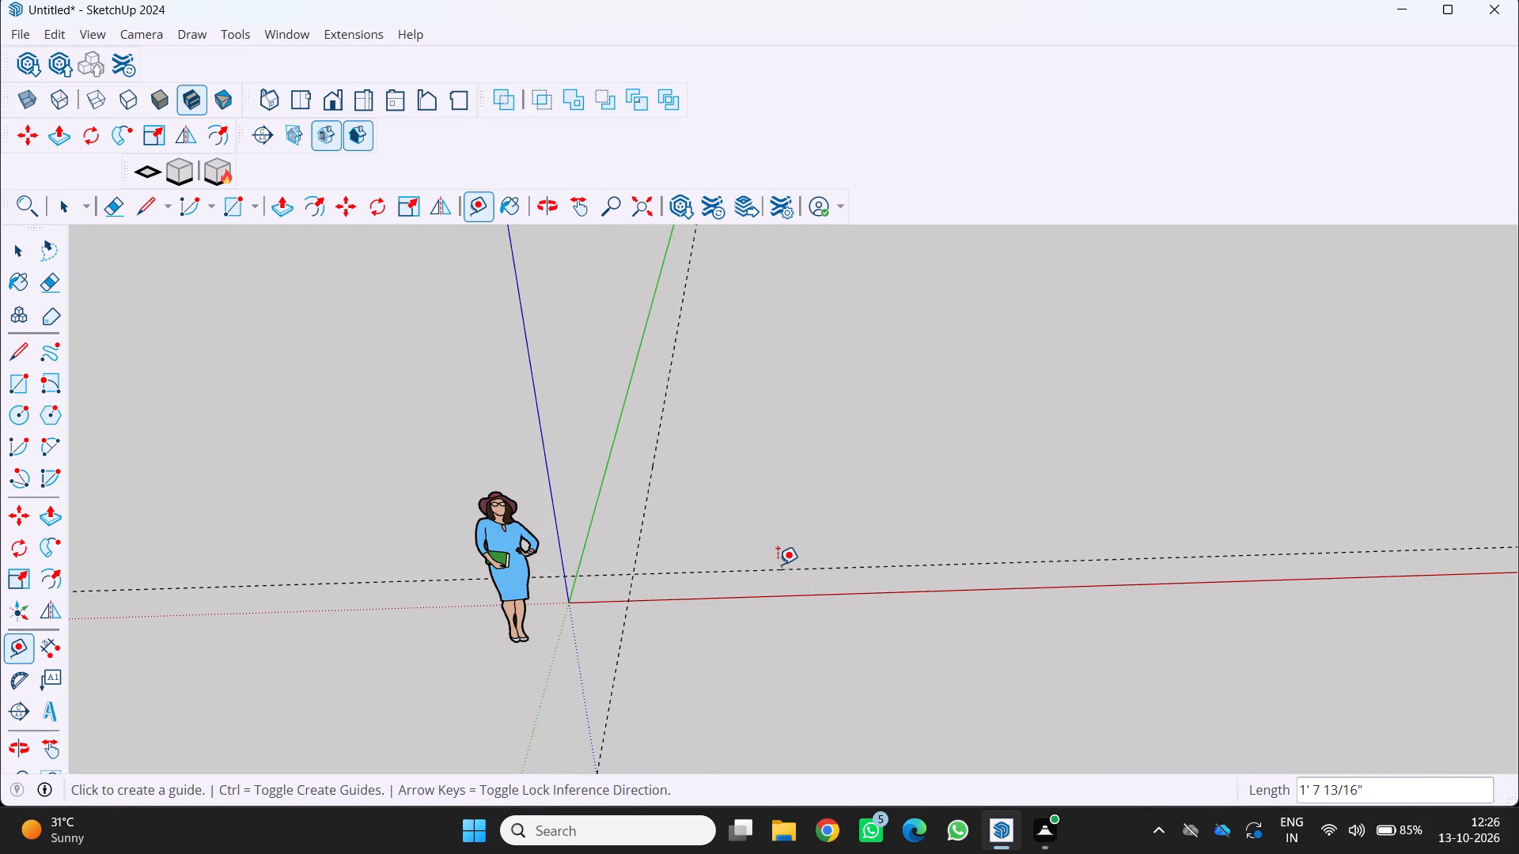
pyautogui.press('space')
pyautogui.press('space')
pyautogui.press('space')
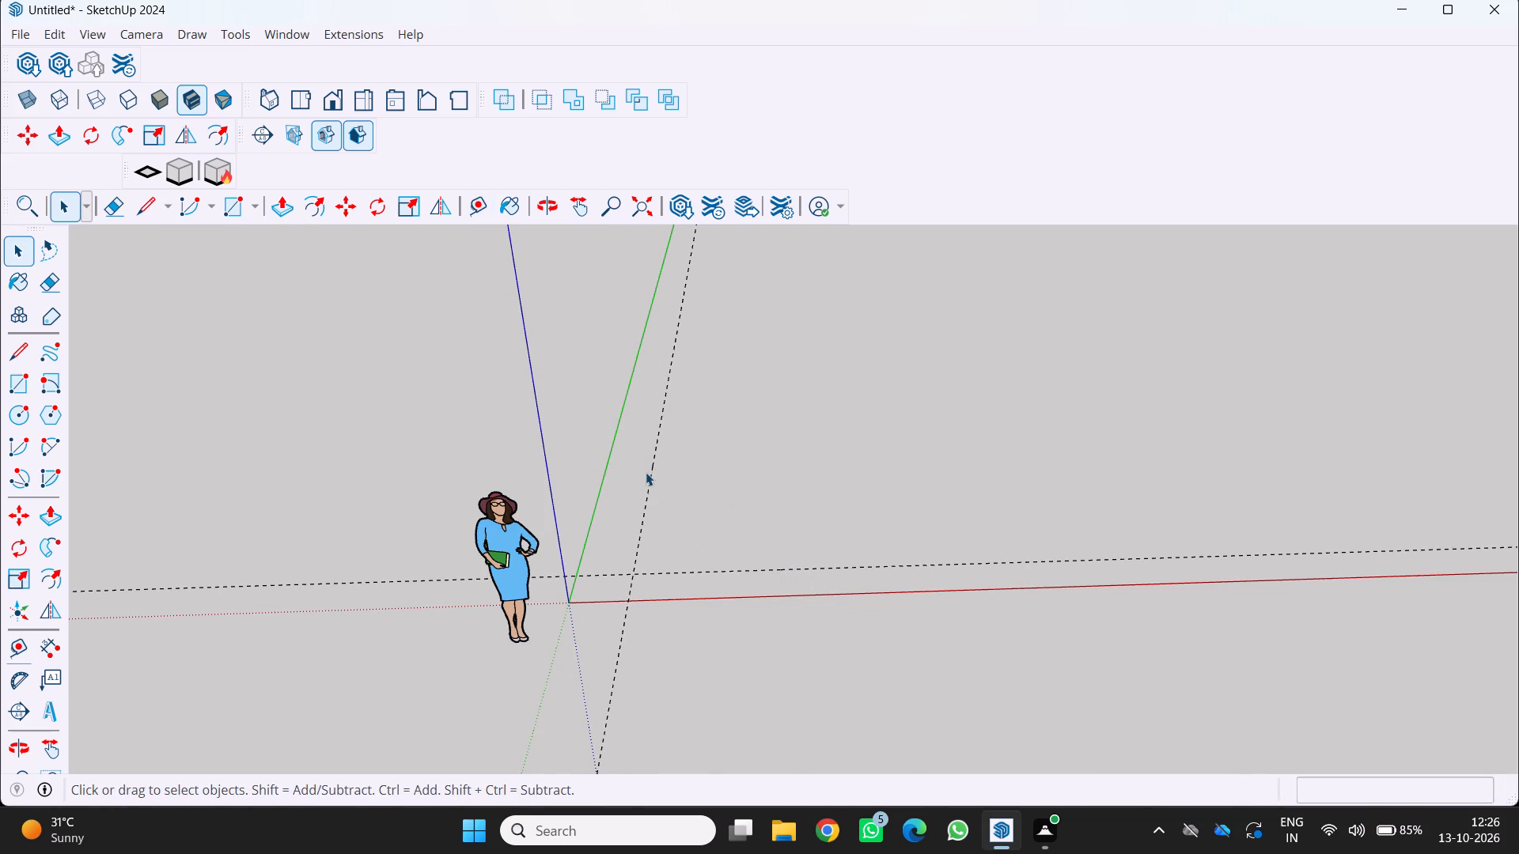
# Place a second guide parallel to the green axis, 30' along the red direction from the first one.
pyautogui.press('t')
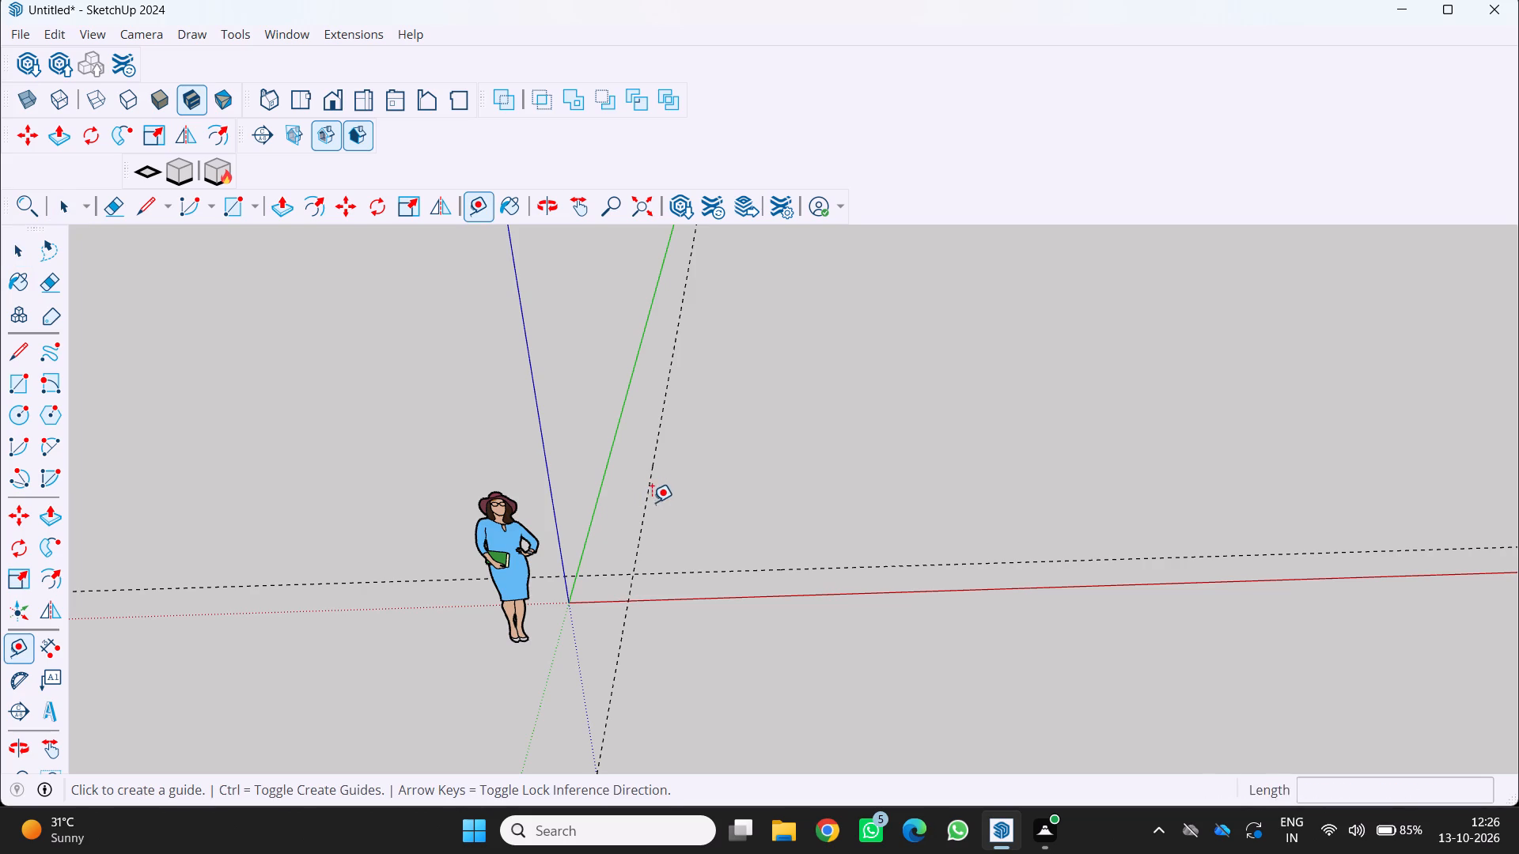
pyautogui.click(648, 496)
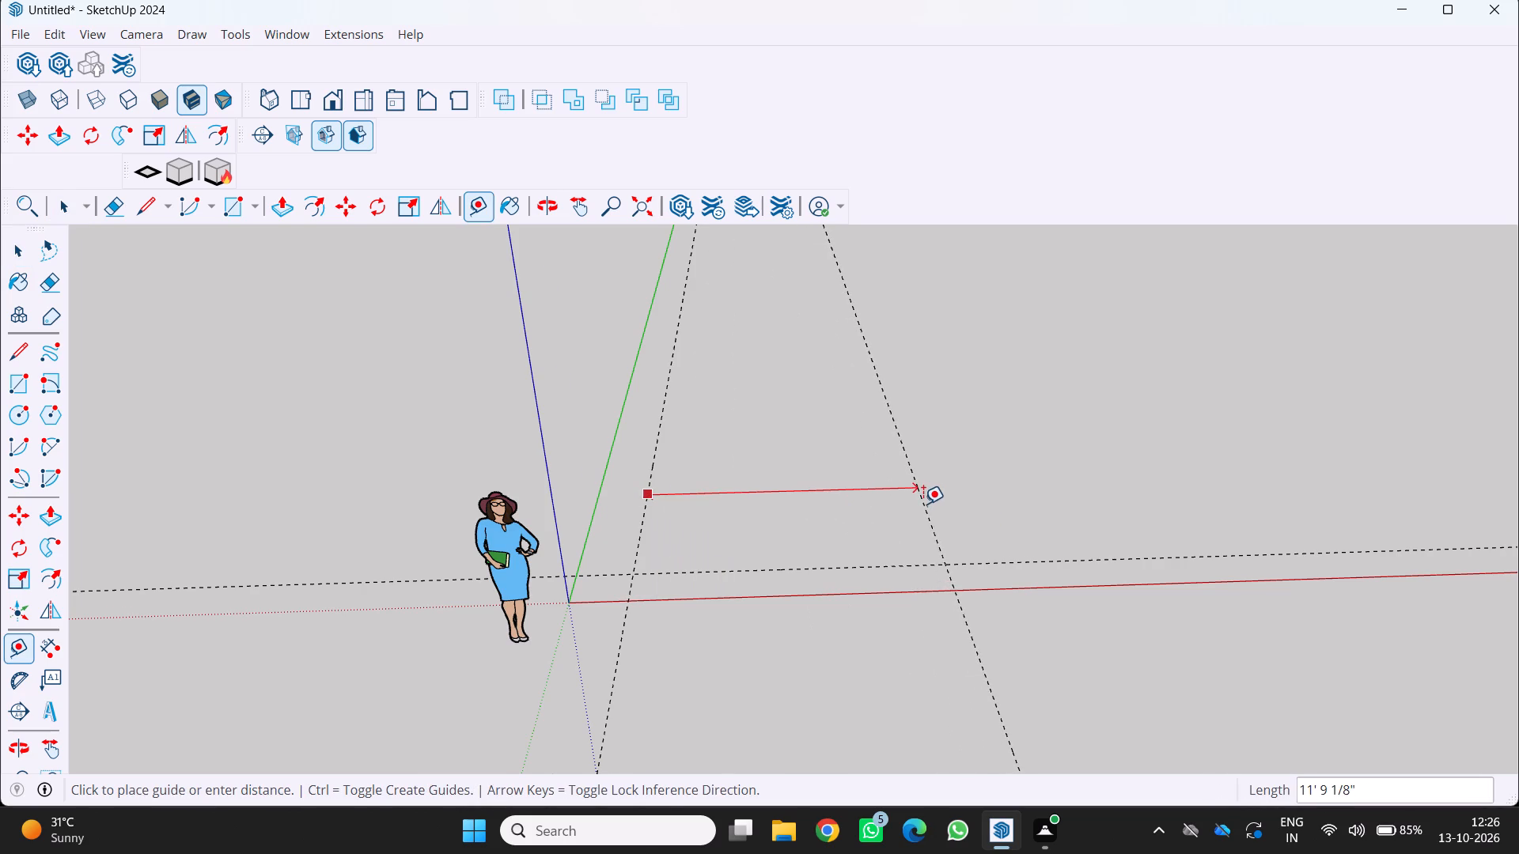
pyautogui.scroll(-1, 923, 504)
pyautogui.moveTo(923, 504); pyautogui.dragTo(854, 482, button='middle')
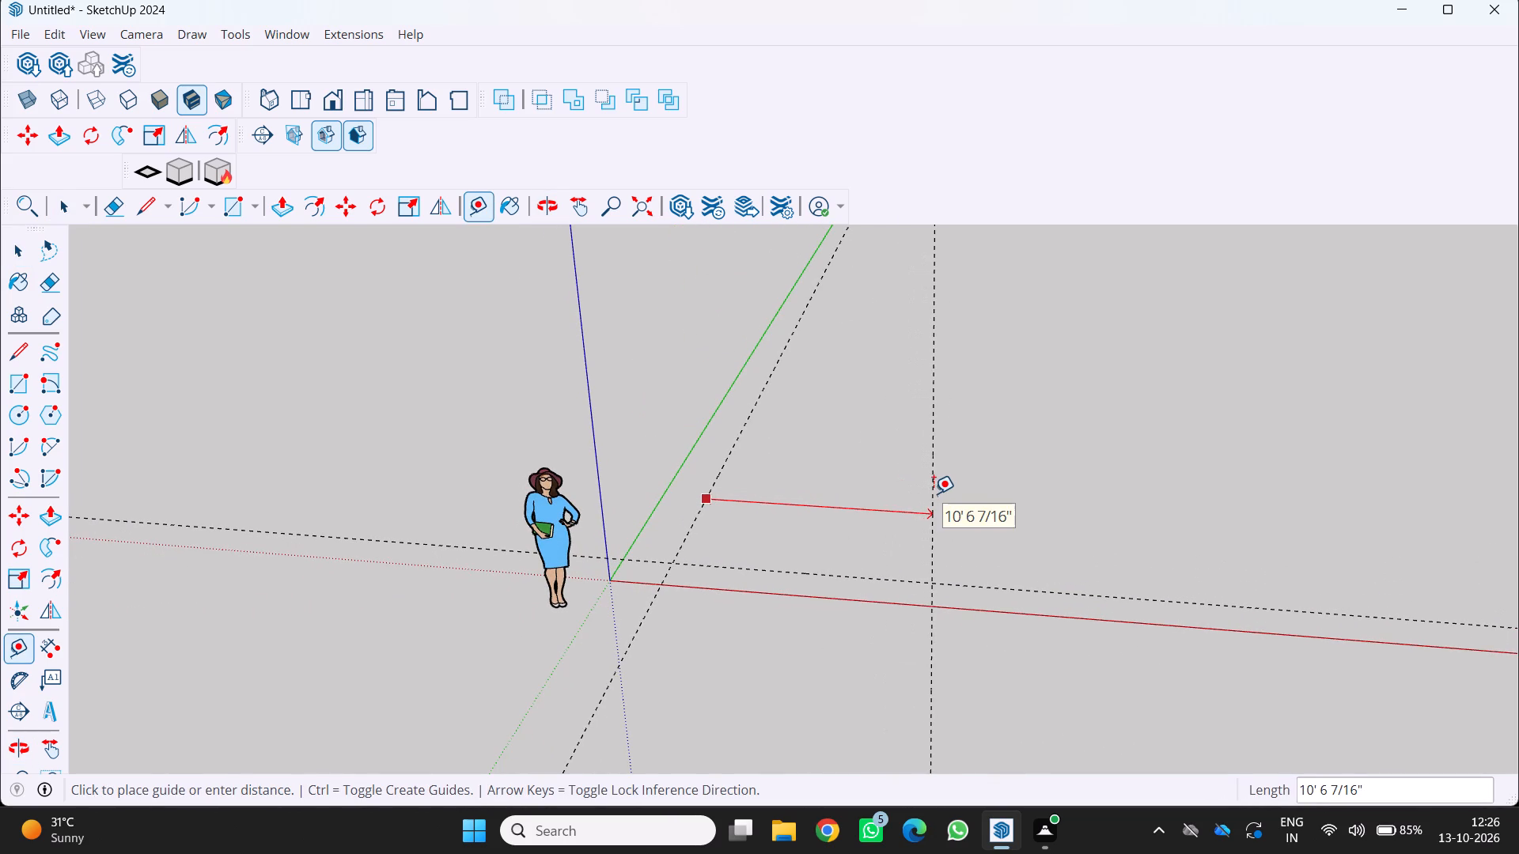
pyautogui.write("30'")
pyautogui.press('Return')
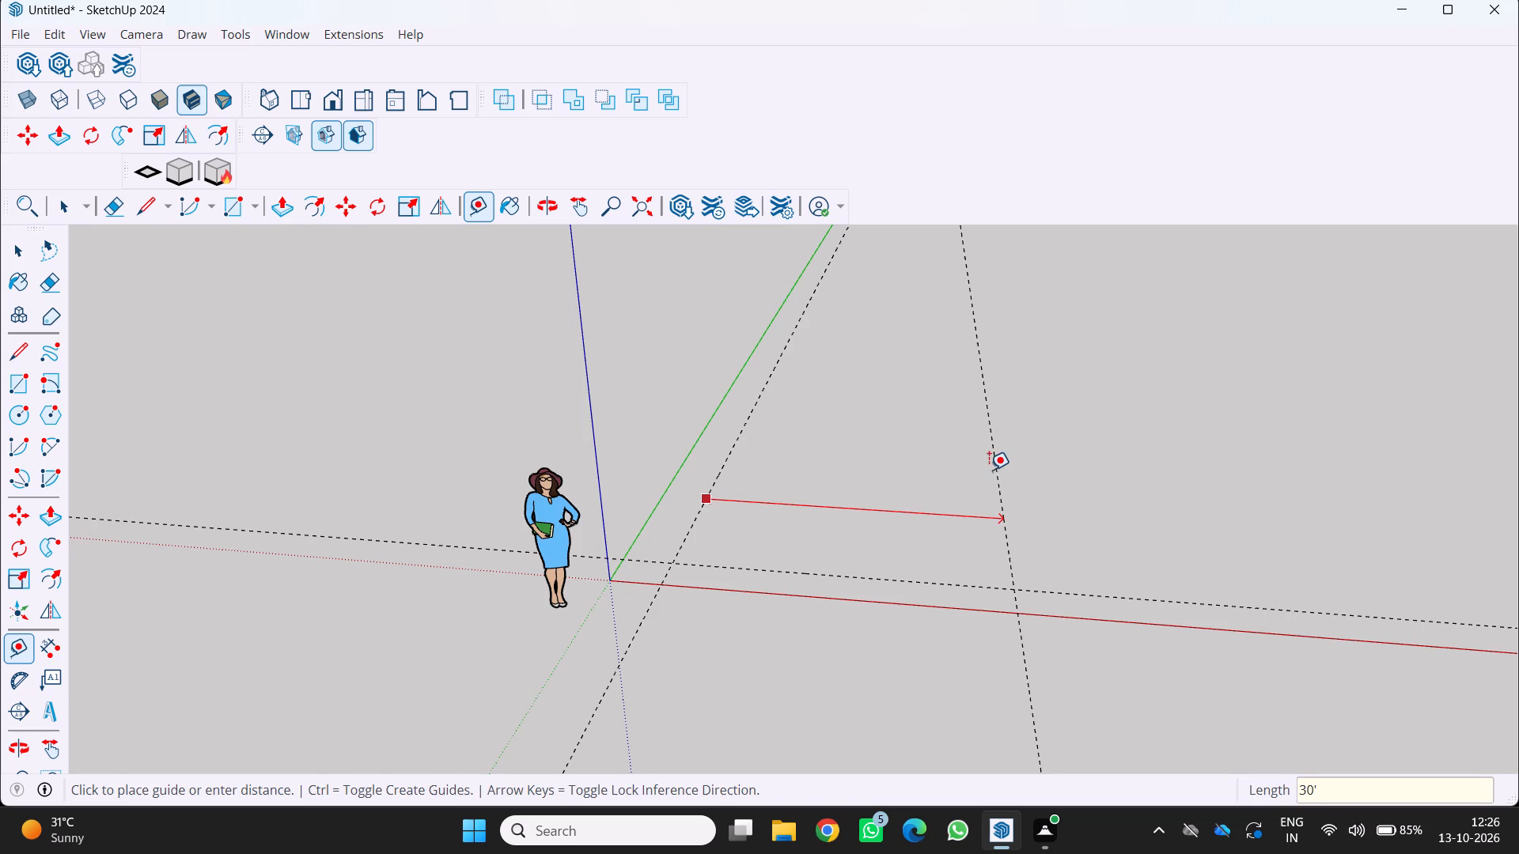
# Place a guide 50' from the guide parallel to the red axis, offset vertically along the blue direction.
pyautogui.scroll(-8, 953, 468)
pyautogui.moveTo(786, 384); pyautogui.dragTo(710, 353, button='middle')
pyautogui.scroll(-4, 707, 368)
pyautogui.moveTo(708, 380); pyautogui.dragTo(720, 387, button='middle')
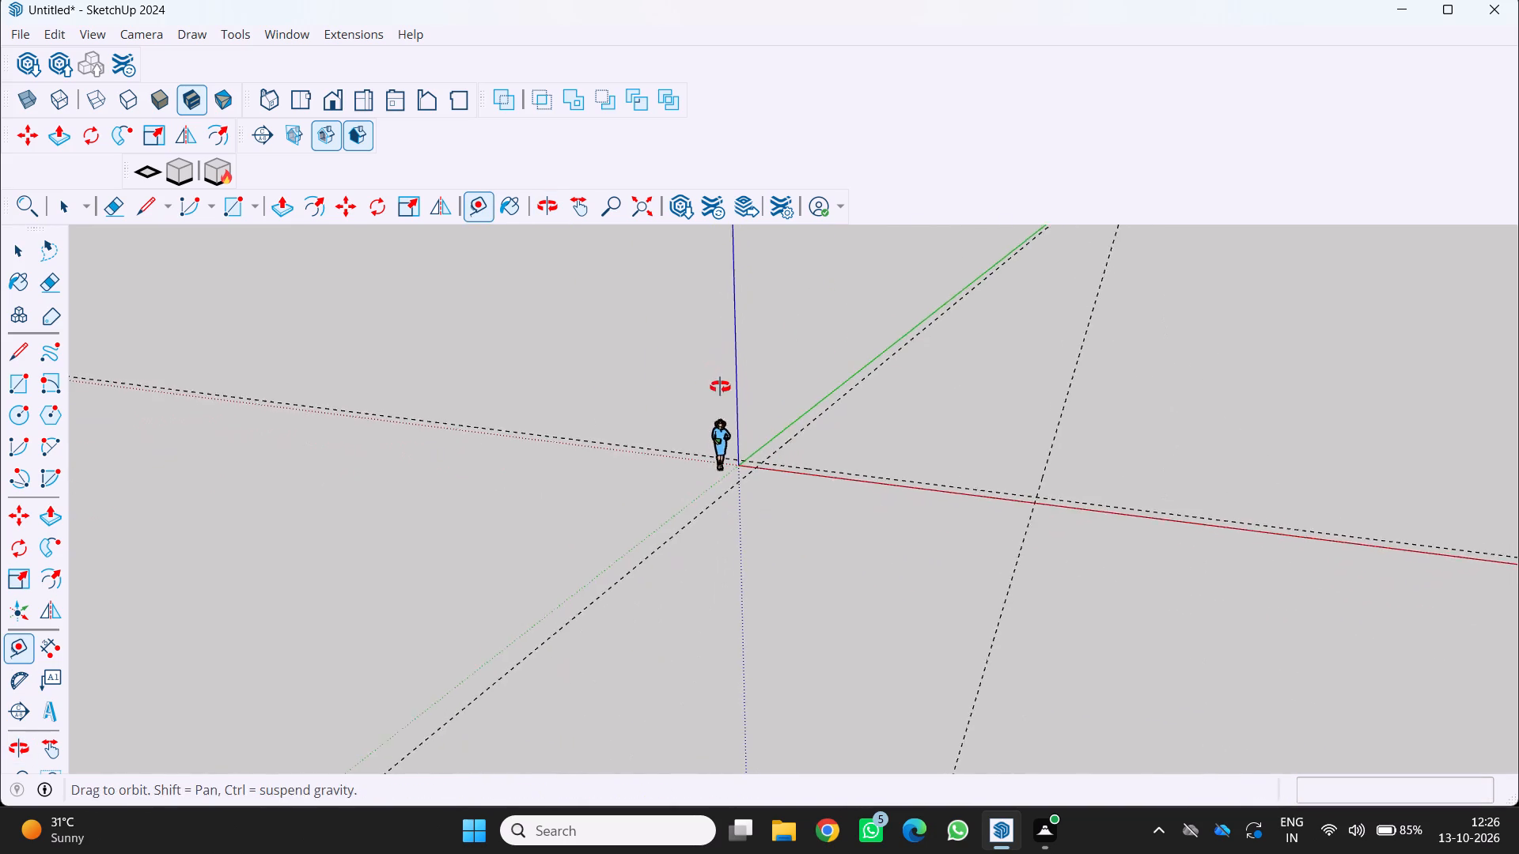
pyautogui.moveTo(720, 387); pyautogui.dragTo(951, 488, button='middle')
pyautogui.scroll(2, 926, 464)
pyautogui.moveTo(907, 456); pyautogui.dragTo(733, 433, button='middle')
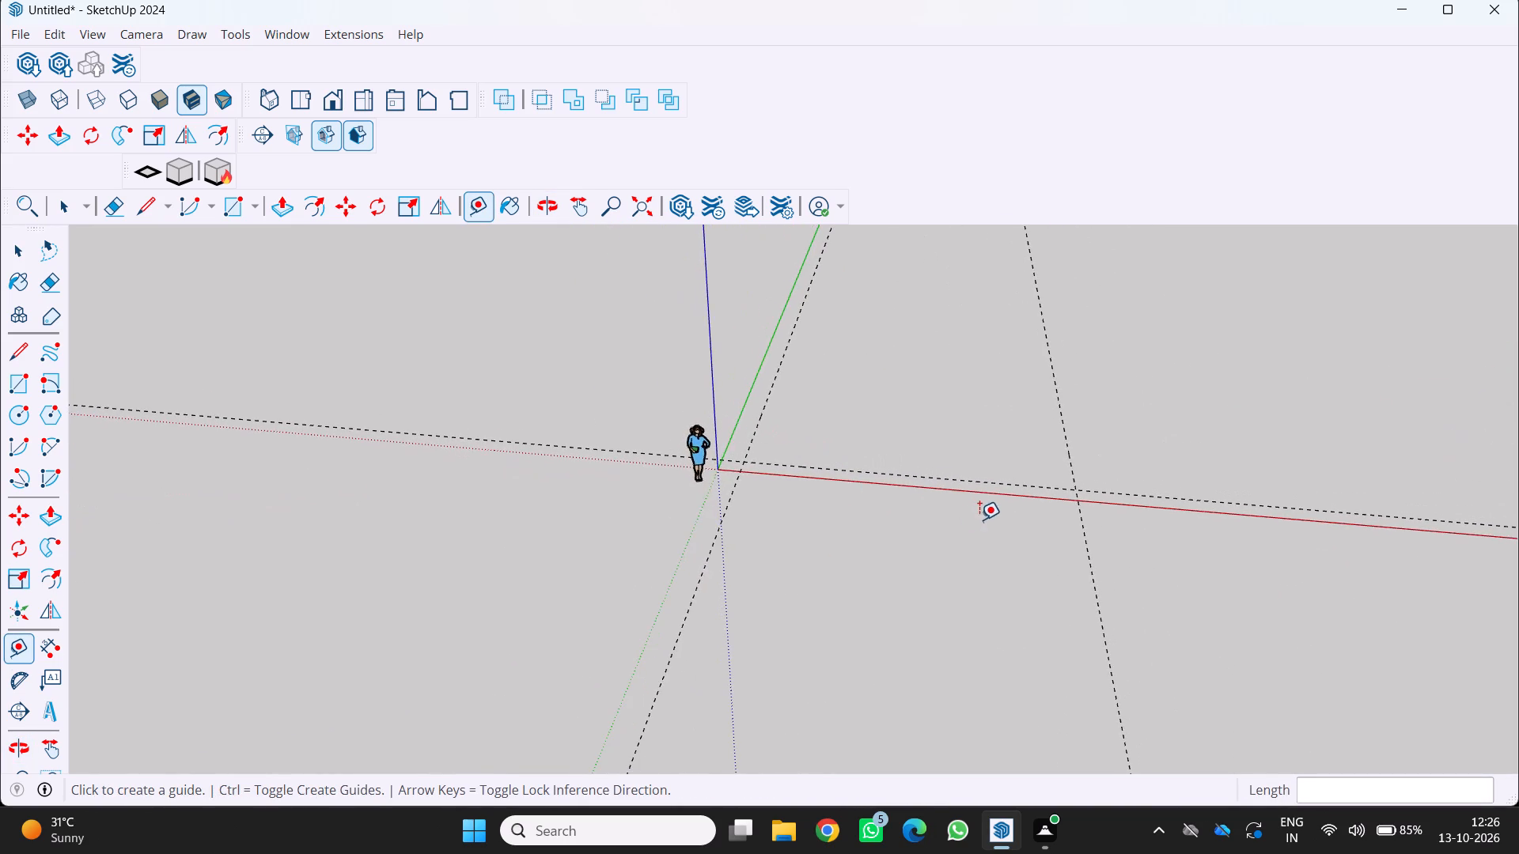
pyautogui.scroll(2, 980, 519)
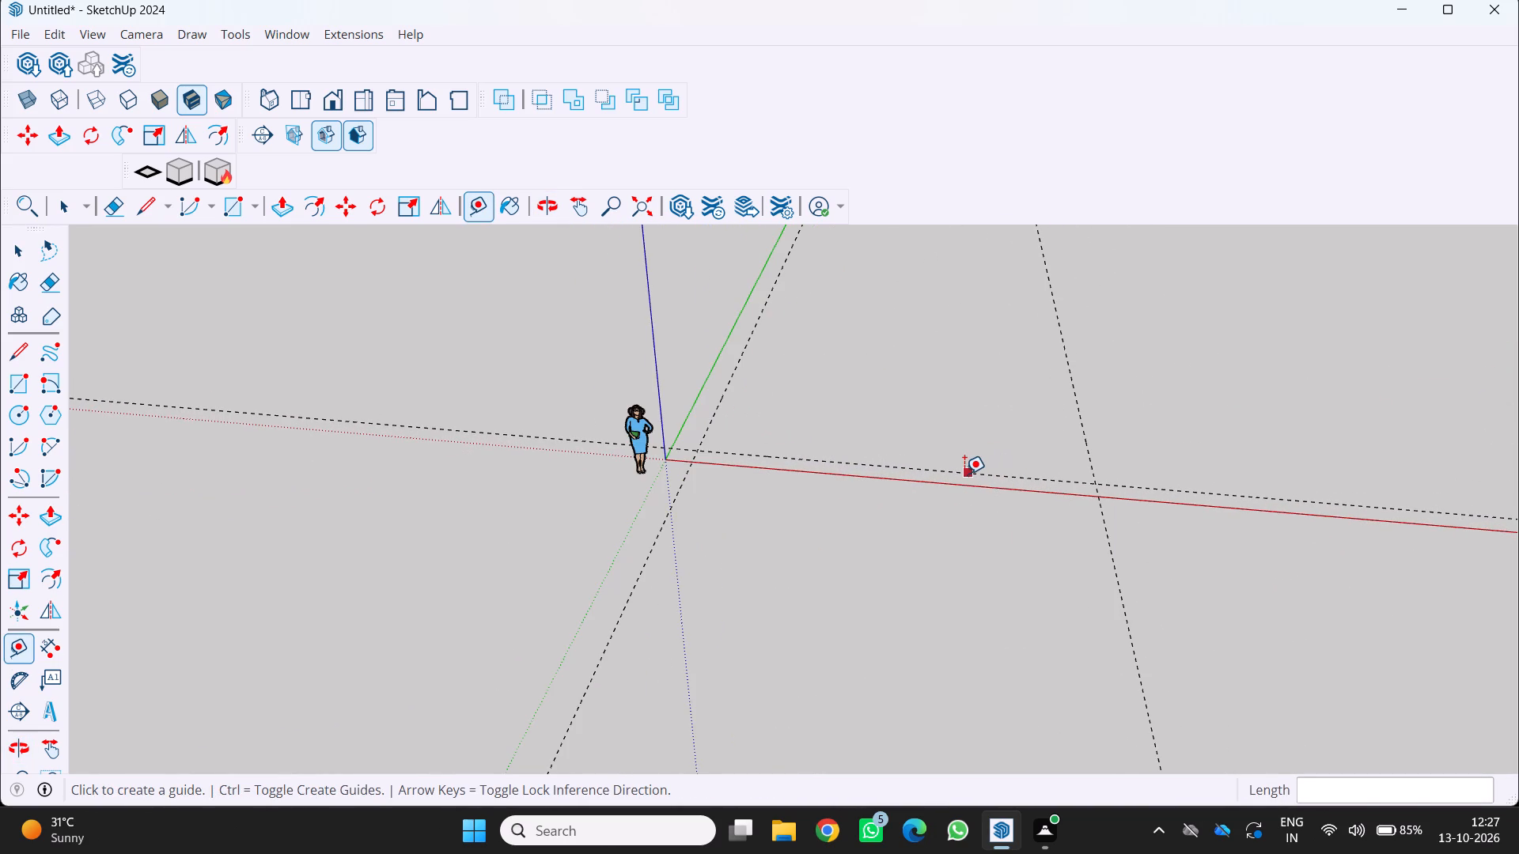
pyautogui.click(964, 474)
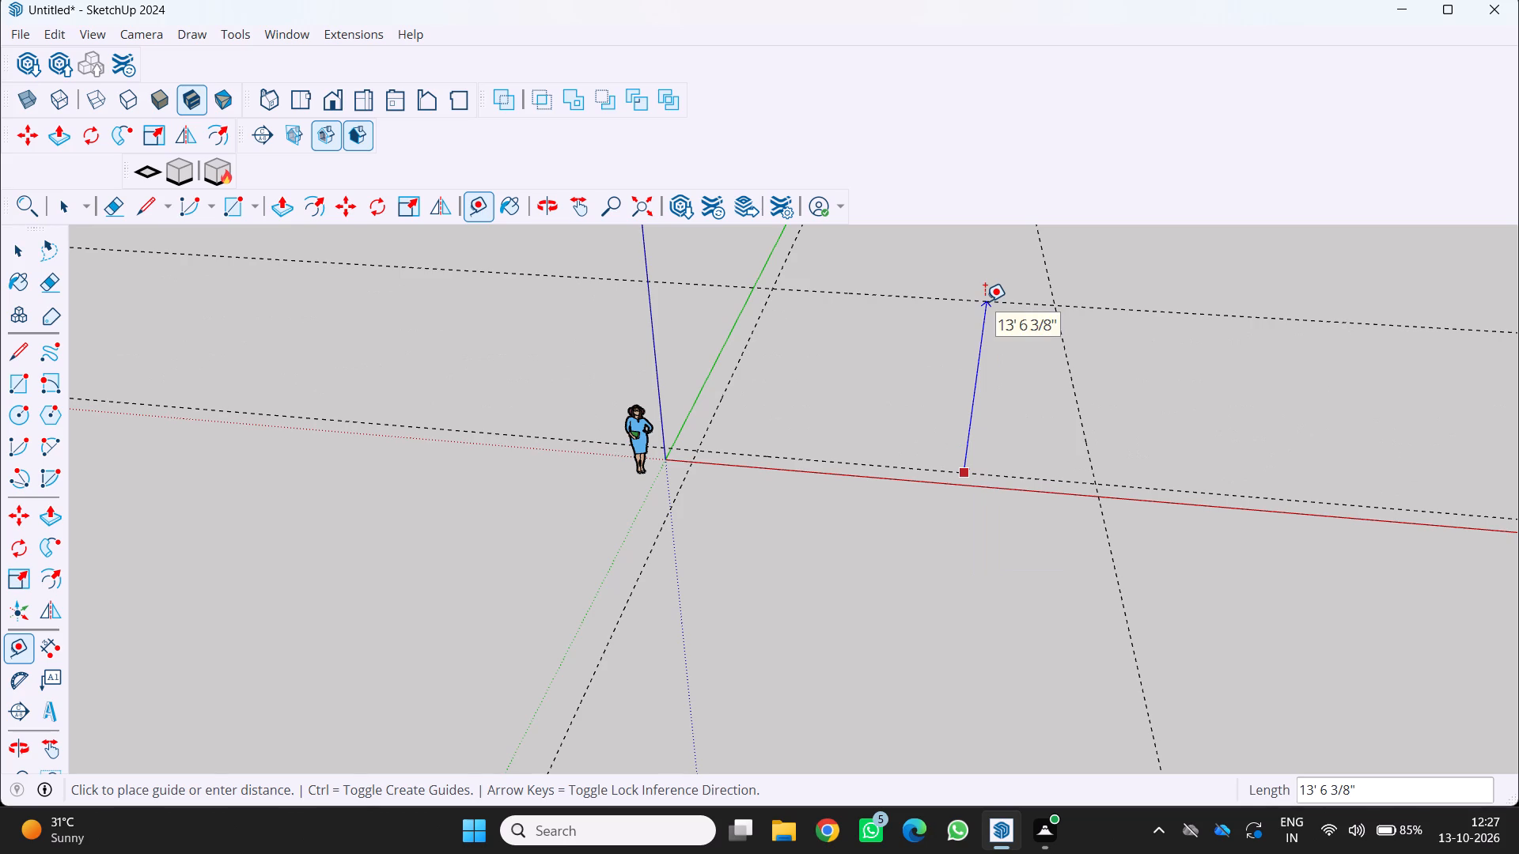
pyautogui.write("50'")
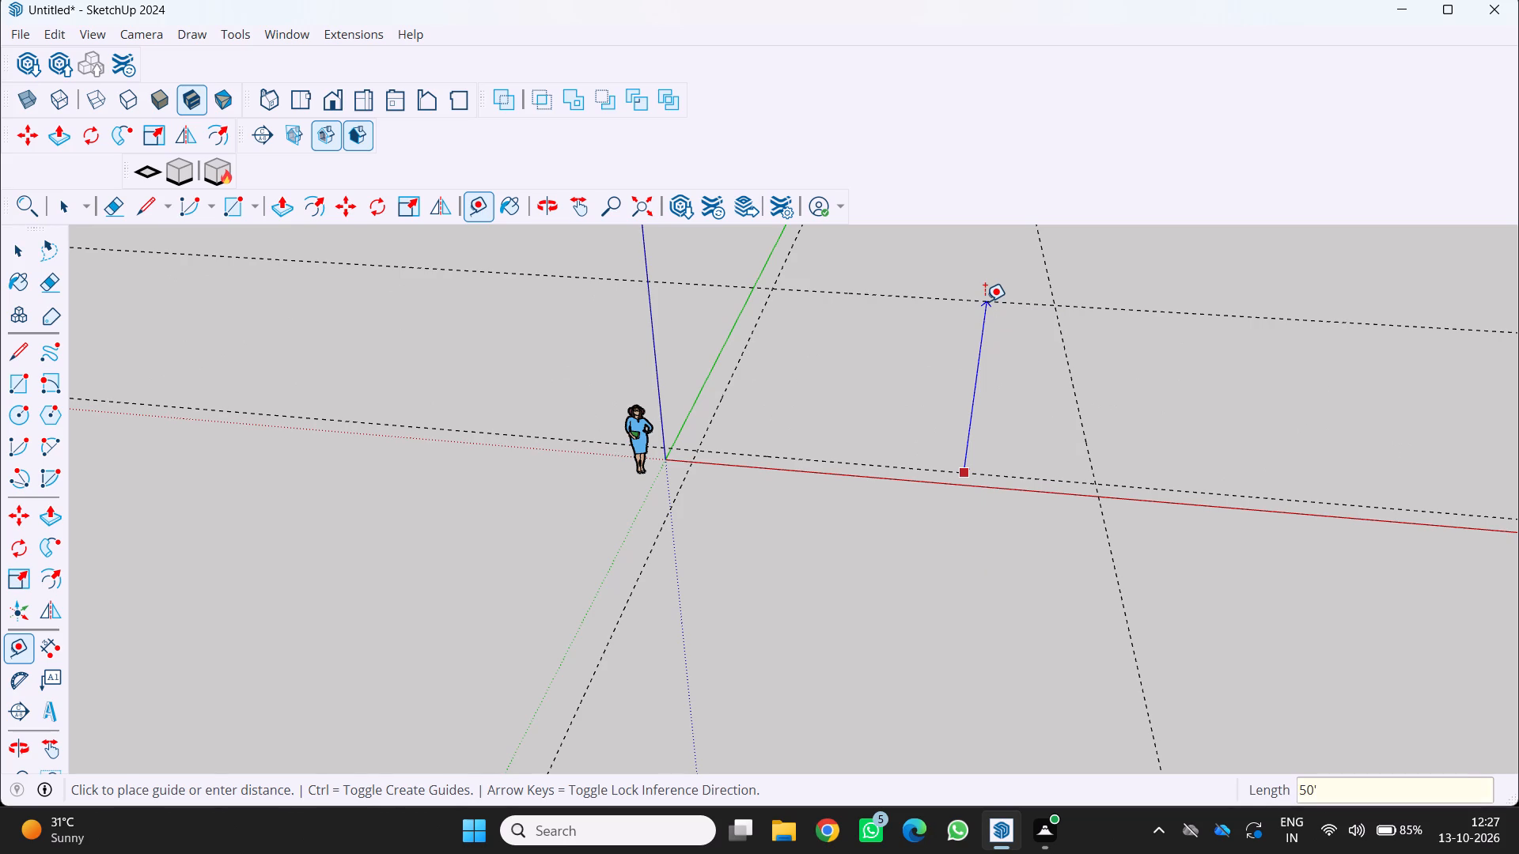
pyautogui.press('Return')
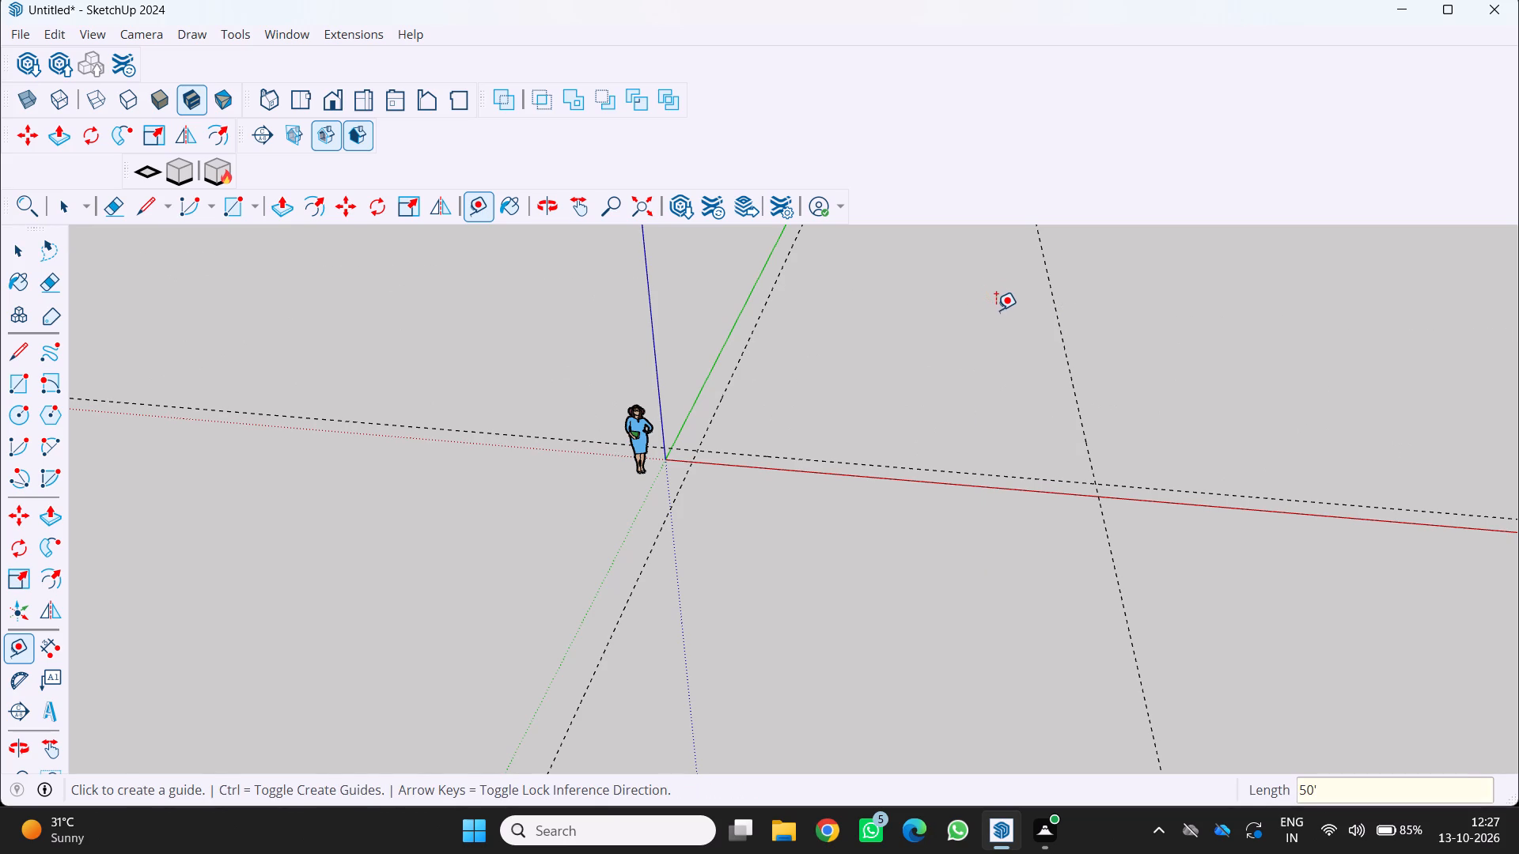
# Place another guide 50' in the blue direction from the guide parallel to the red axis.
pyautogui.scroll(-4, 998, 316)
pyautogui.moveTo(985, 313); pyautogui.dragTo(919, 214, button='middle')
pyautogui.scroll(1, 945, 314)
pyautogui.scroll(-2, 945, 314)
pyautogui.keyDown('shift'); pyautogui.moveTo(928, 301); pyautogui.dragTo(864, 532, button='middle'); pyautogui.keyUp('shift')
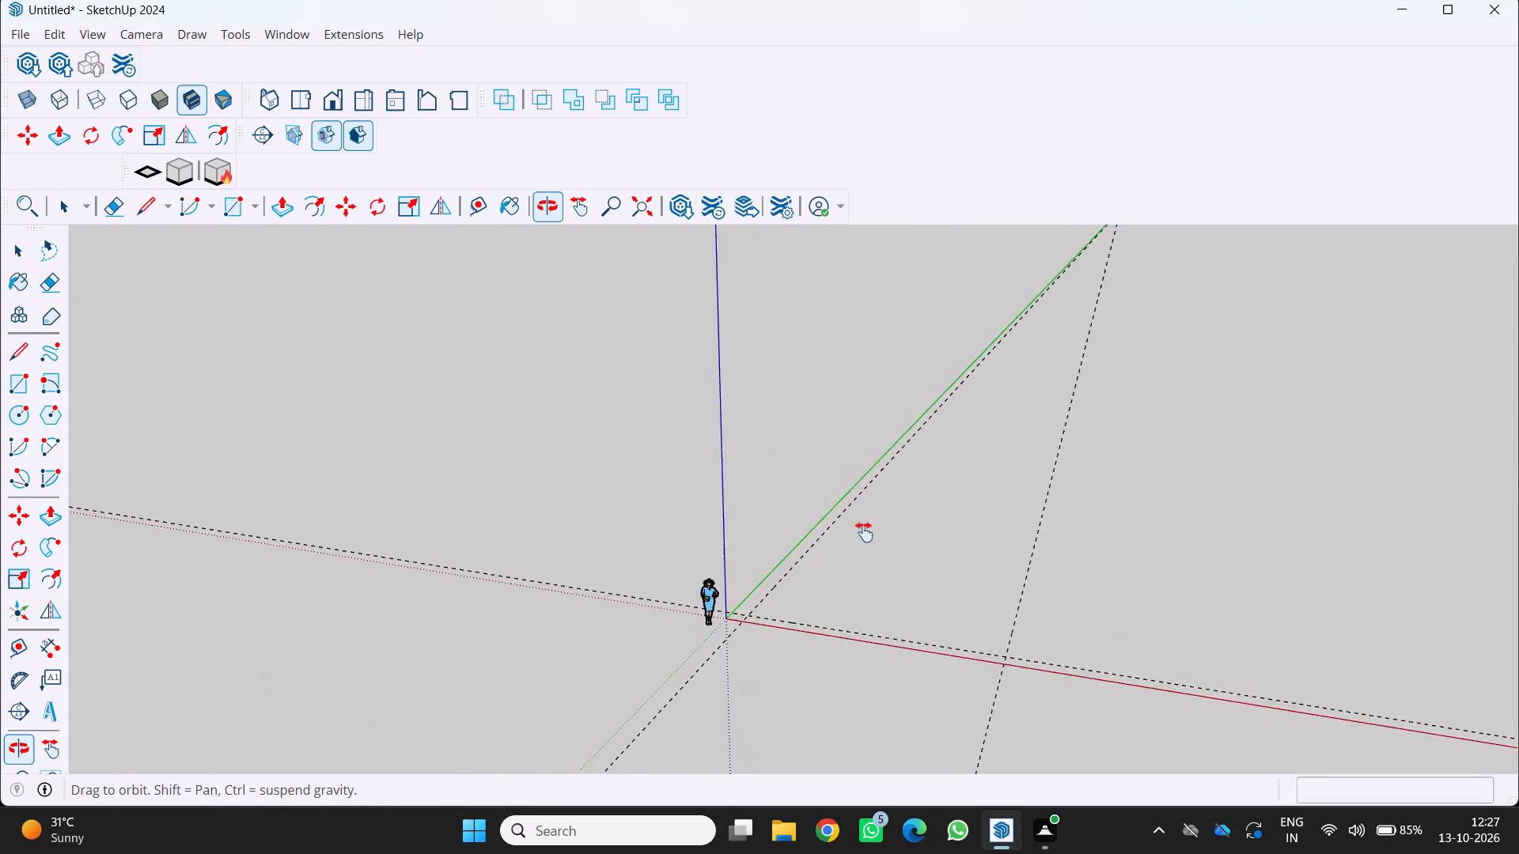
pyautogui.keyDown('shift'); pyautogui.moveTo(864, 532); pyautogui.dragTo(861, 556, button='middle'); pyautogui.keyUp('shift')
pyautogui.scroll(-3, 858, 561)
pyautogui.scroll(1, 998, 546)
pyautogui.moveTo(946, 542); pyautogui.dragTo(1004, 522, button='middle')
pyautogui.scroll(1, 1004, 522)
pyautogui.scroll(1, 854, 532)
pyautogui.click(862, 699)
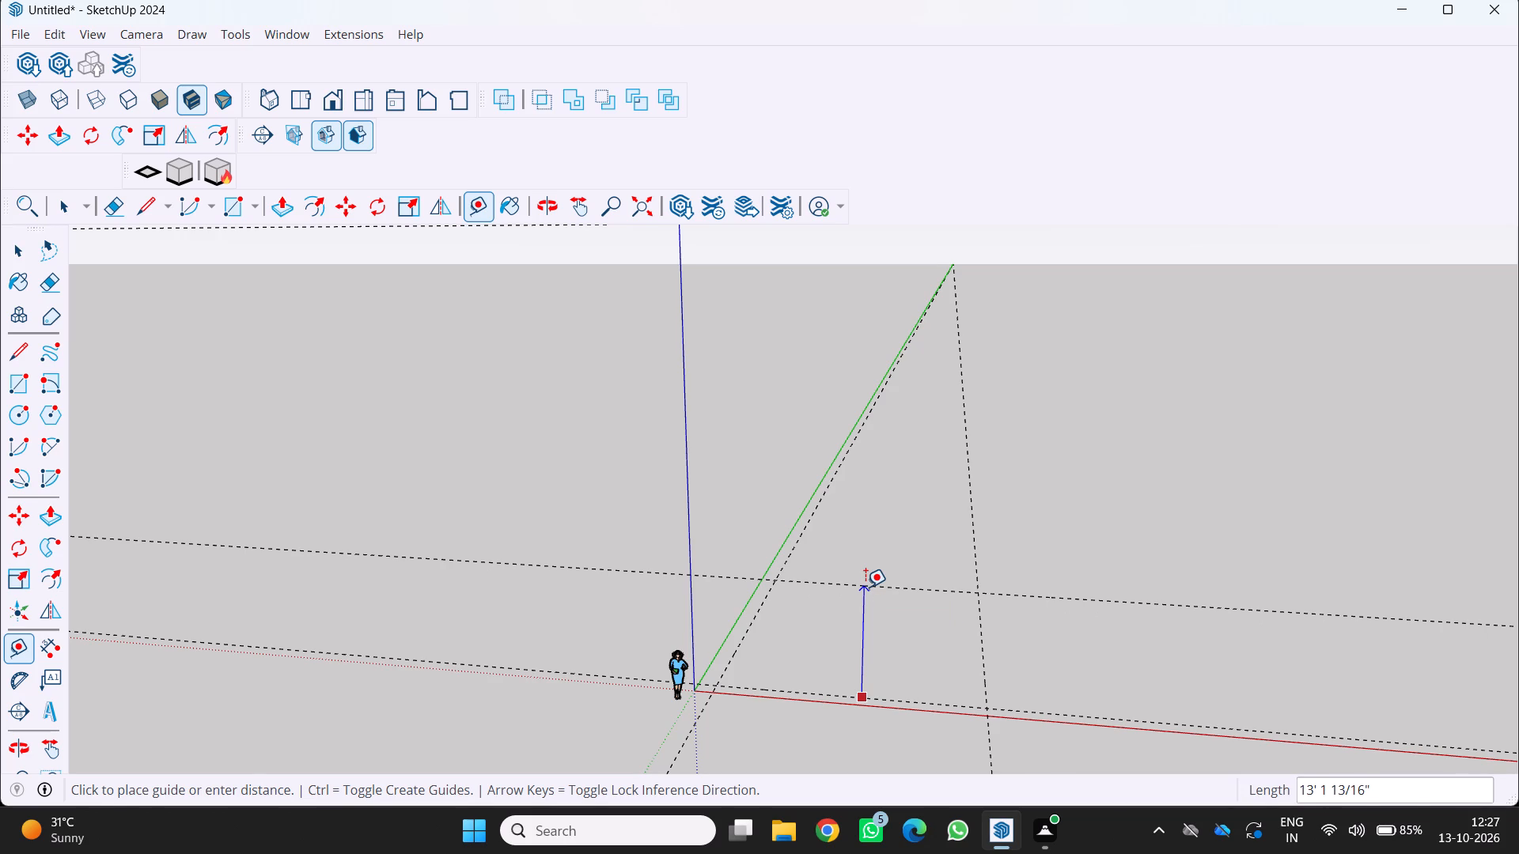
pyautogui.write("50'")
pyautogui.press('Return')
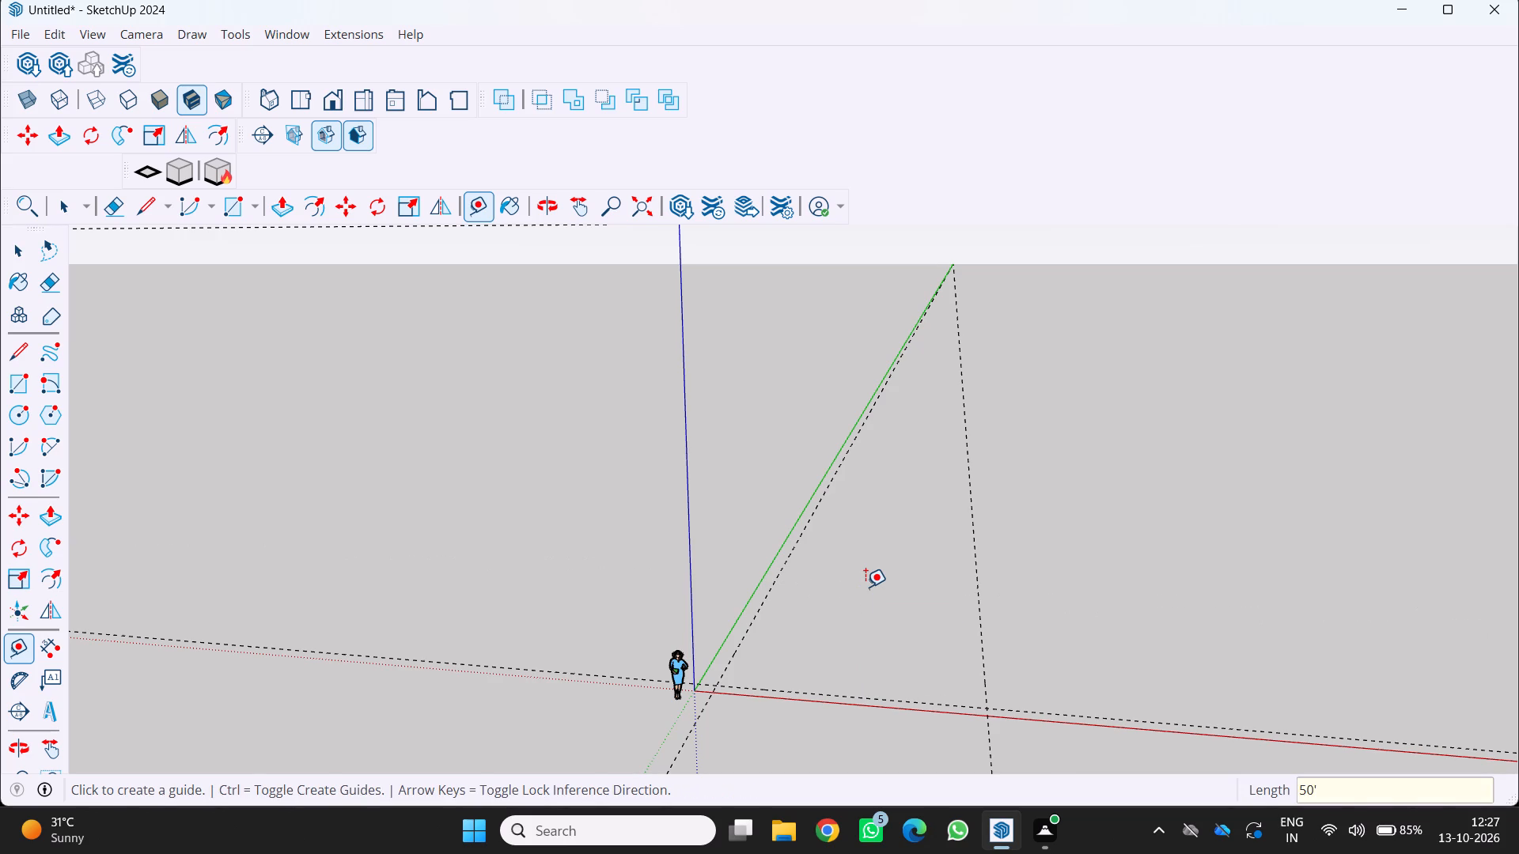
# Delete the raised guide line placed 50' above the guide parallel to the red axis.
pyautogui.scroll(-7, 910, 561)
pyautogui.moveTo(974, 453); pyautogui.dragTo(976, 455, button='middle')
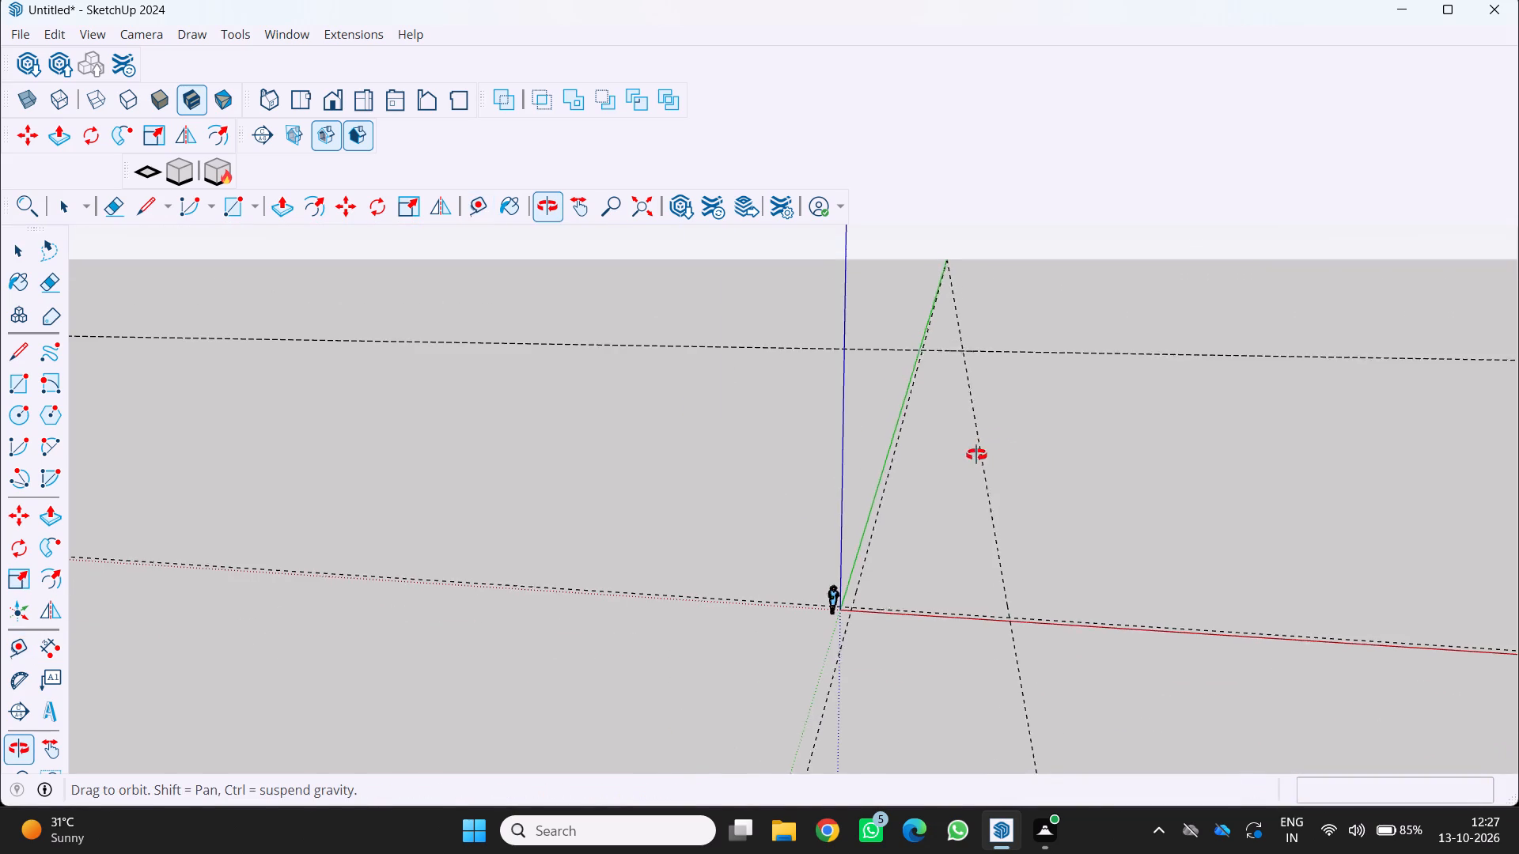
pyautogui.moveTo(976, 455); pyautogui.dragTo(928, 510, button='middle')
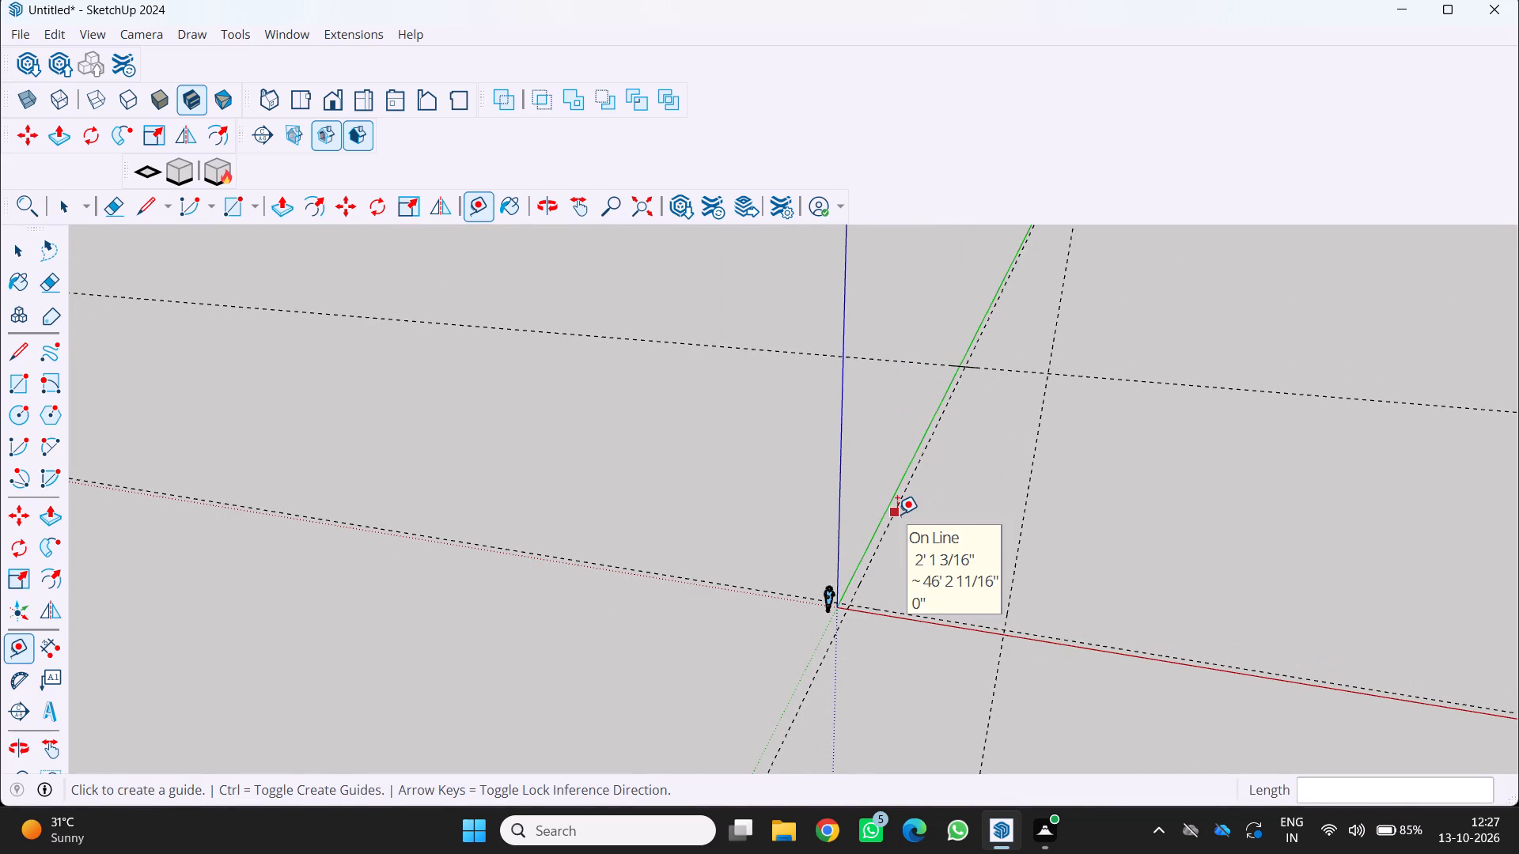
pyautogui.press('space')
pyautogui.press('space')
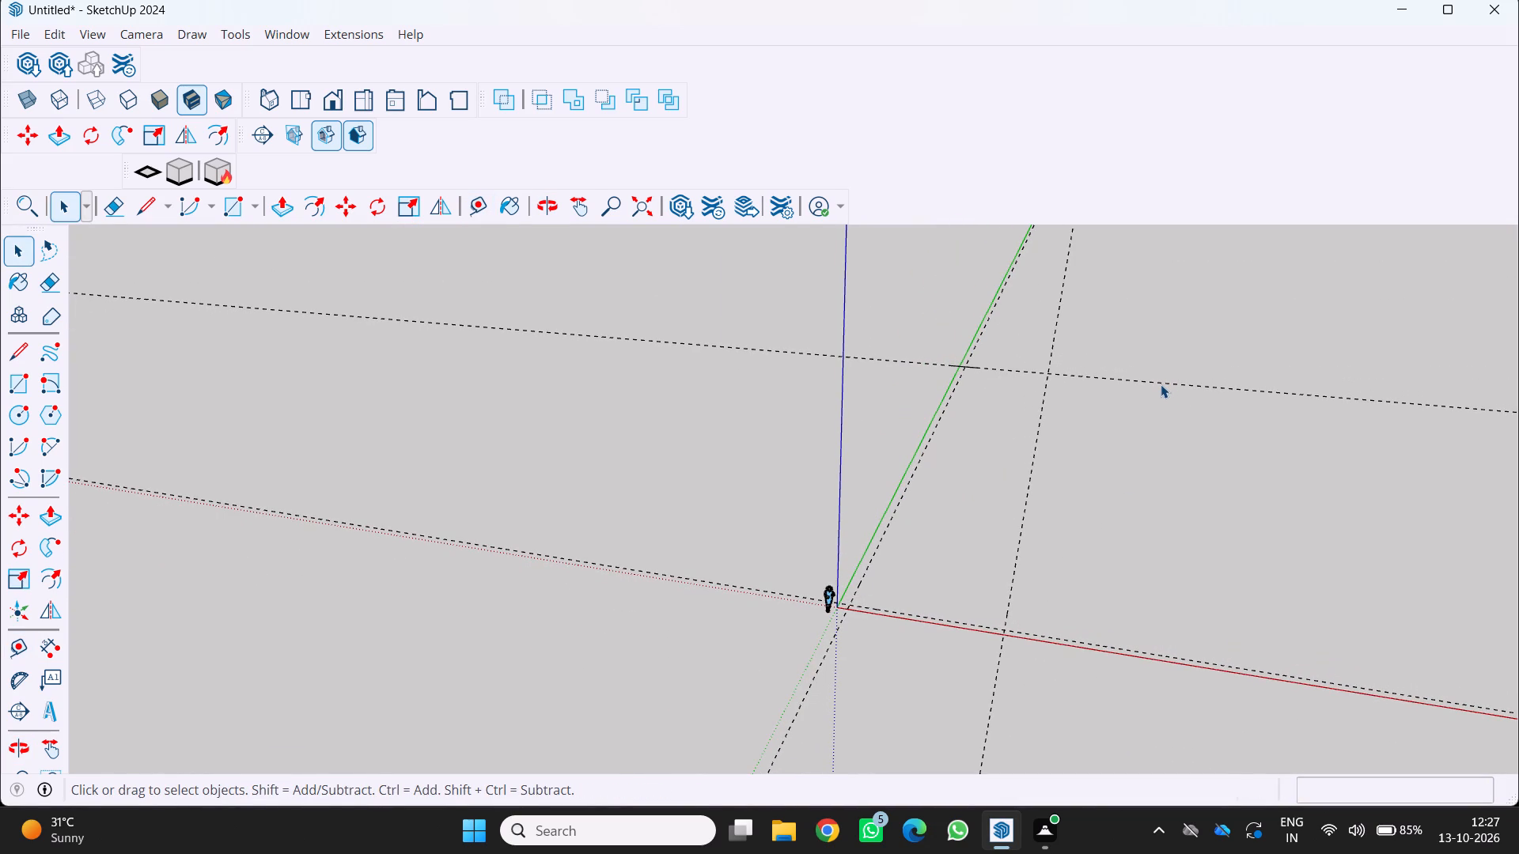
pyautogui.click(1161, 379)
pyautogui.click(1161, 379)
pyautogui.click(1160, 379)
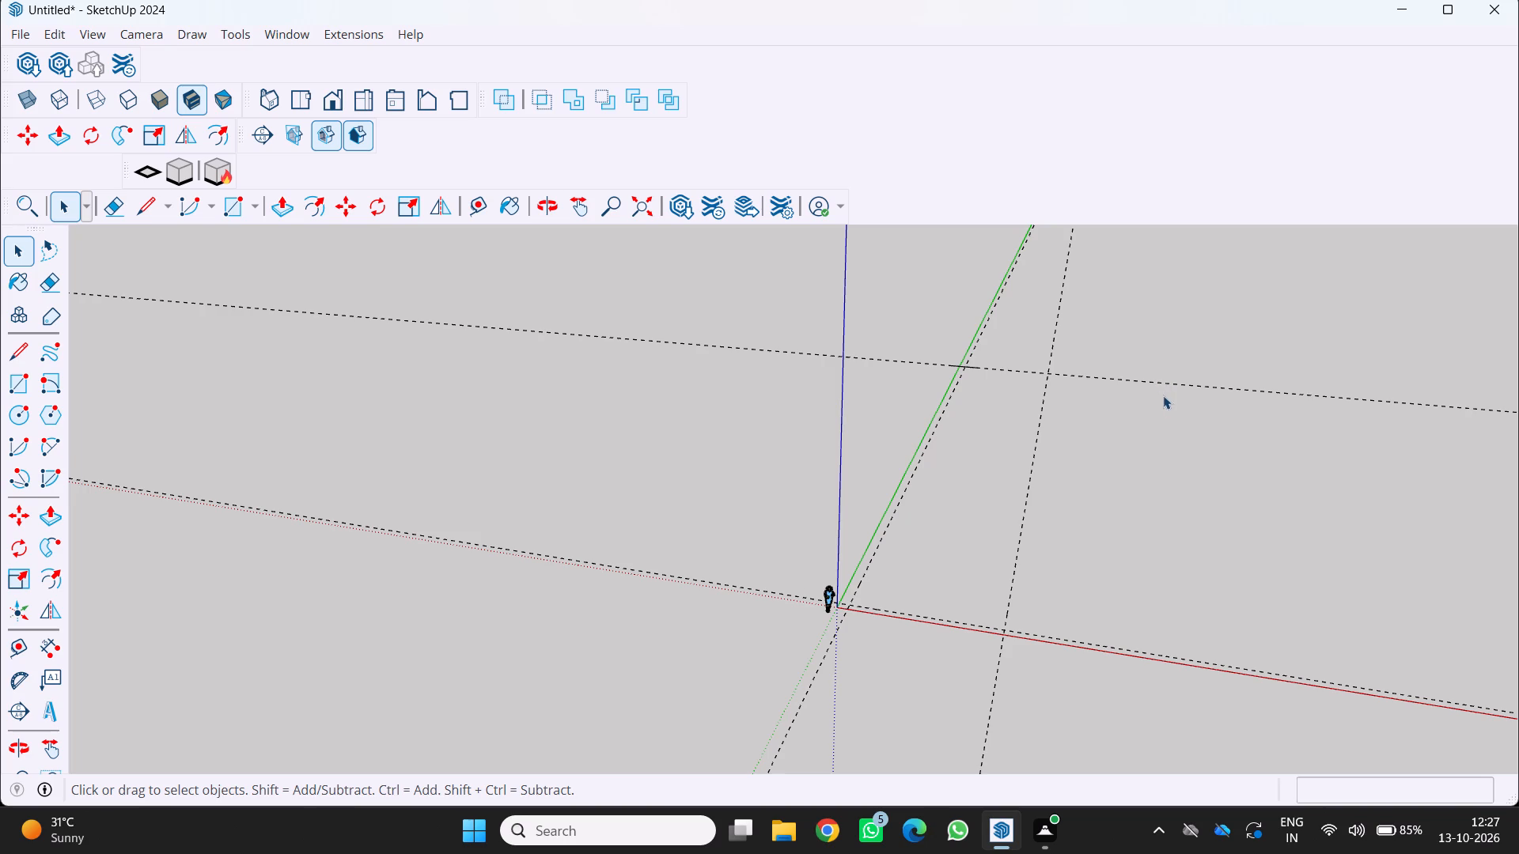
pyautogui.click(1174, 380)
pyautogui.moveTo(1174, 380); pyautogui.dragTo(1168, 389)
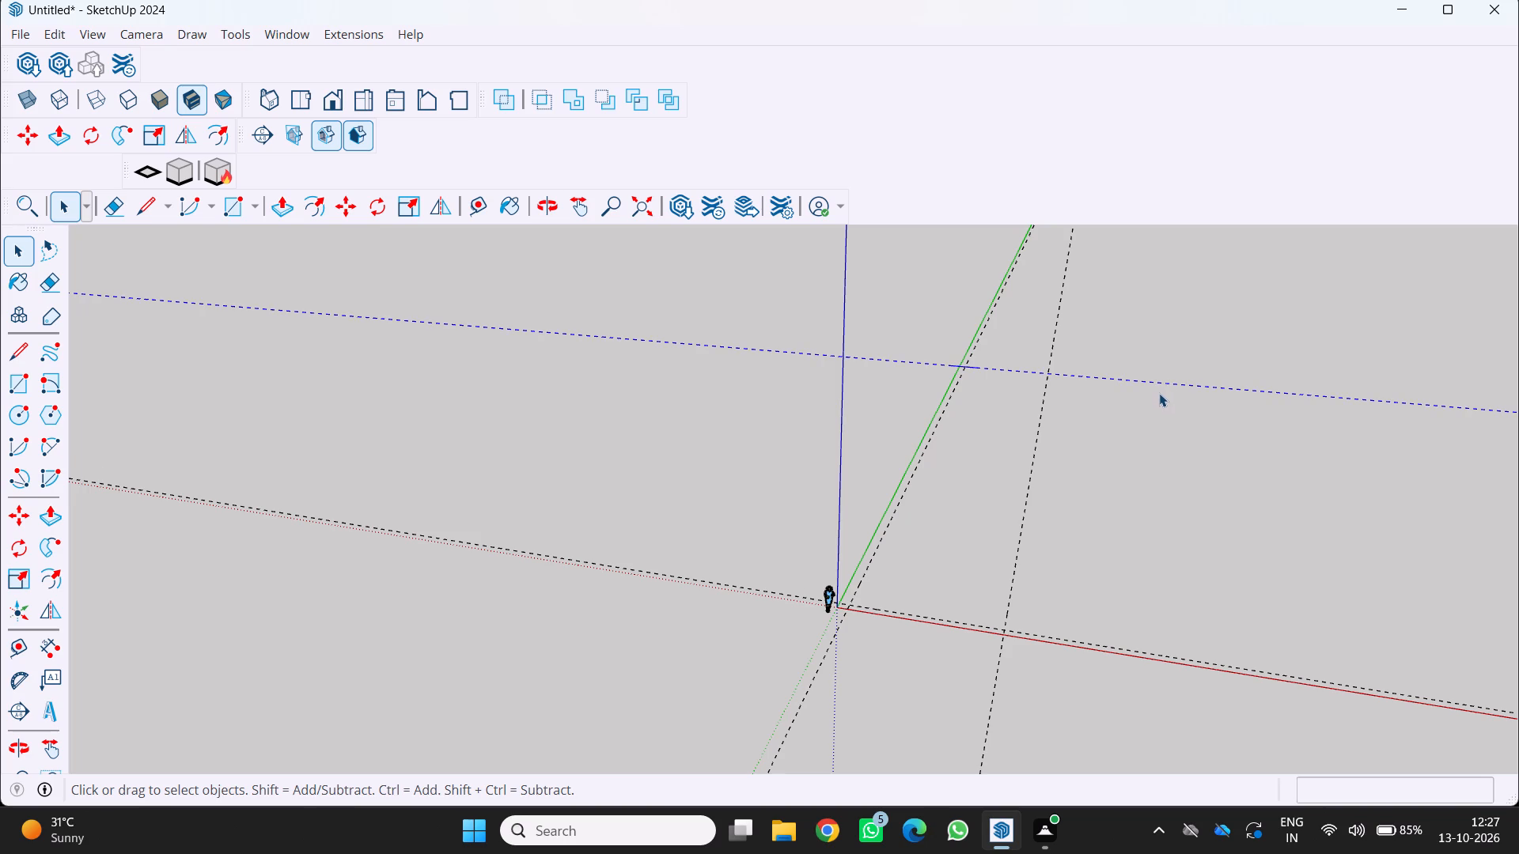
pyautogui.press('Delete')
# Place a guide 50' along the green direction from the guide parallel to the red axis.
pyautogui.scroll(5, 1012, 567)
pyautogui.middleClick(1012, 567)
pyautogui.moveTo(1016, 561); pyautogui.dragTo(1063, 514, button='middle')
pyautogui.scroll(2, 947, 594)
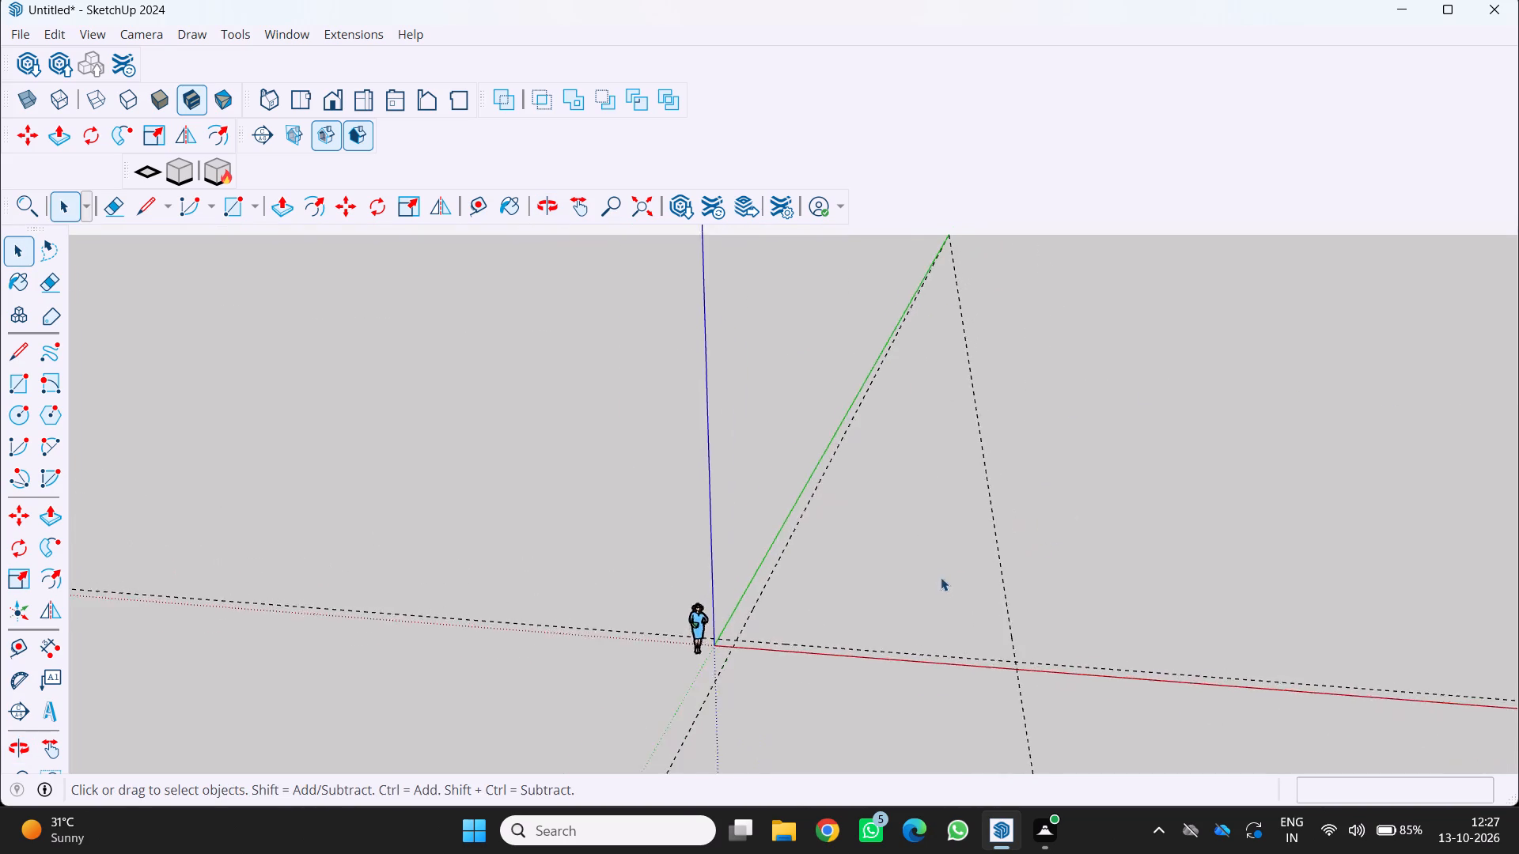
pyautogui.scroll(2, 941, 577)
pyautogui.press('t')
pyautogui.click(886, 677)
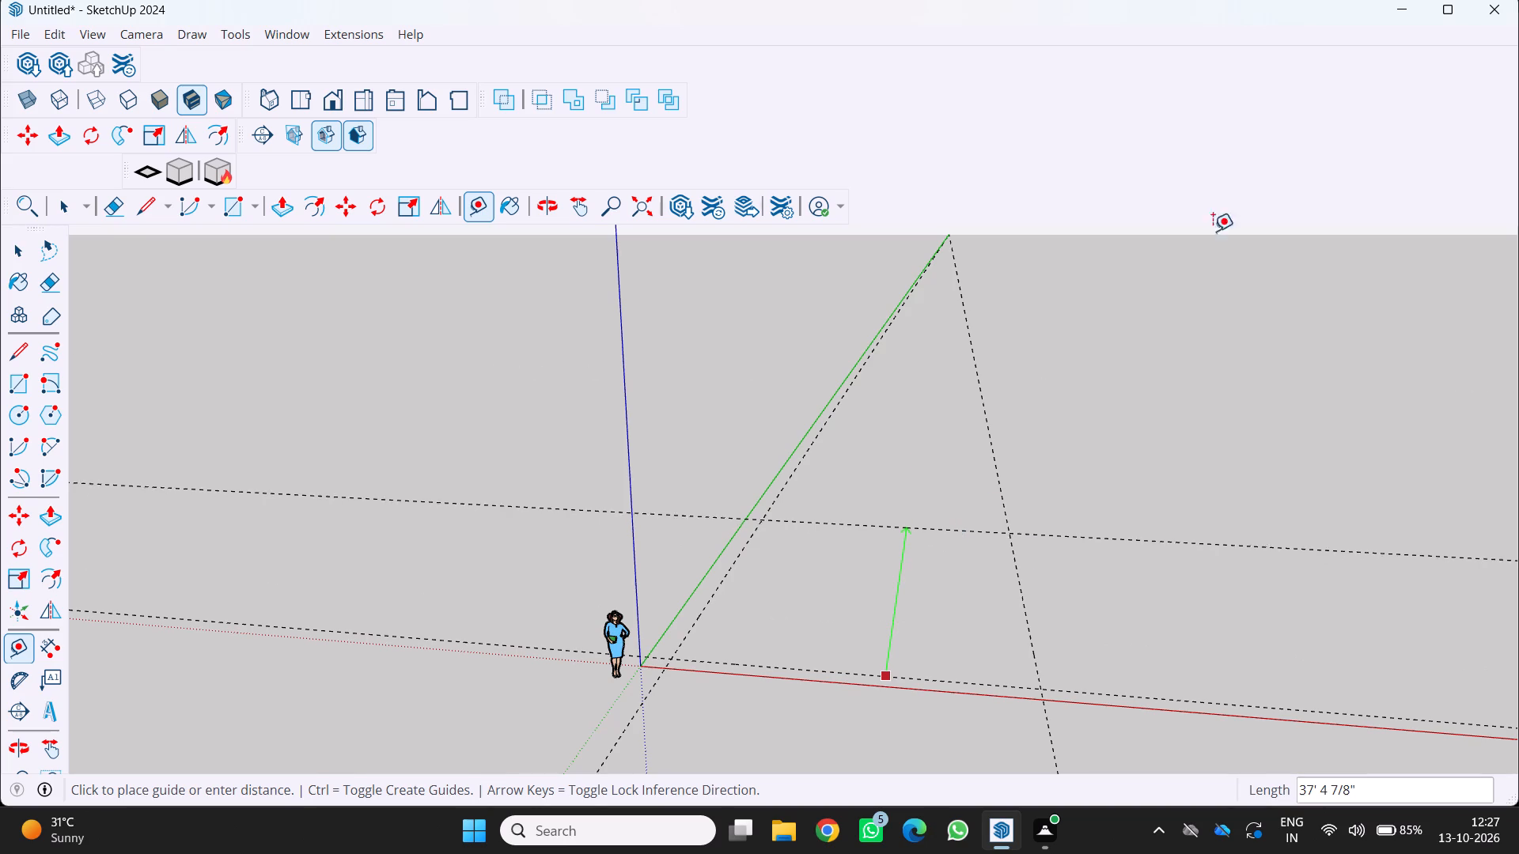
pyautogui.press('5')
pyautogui.press('0')
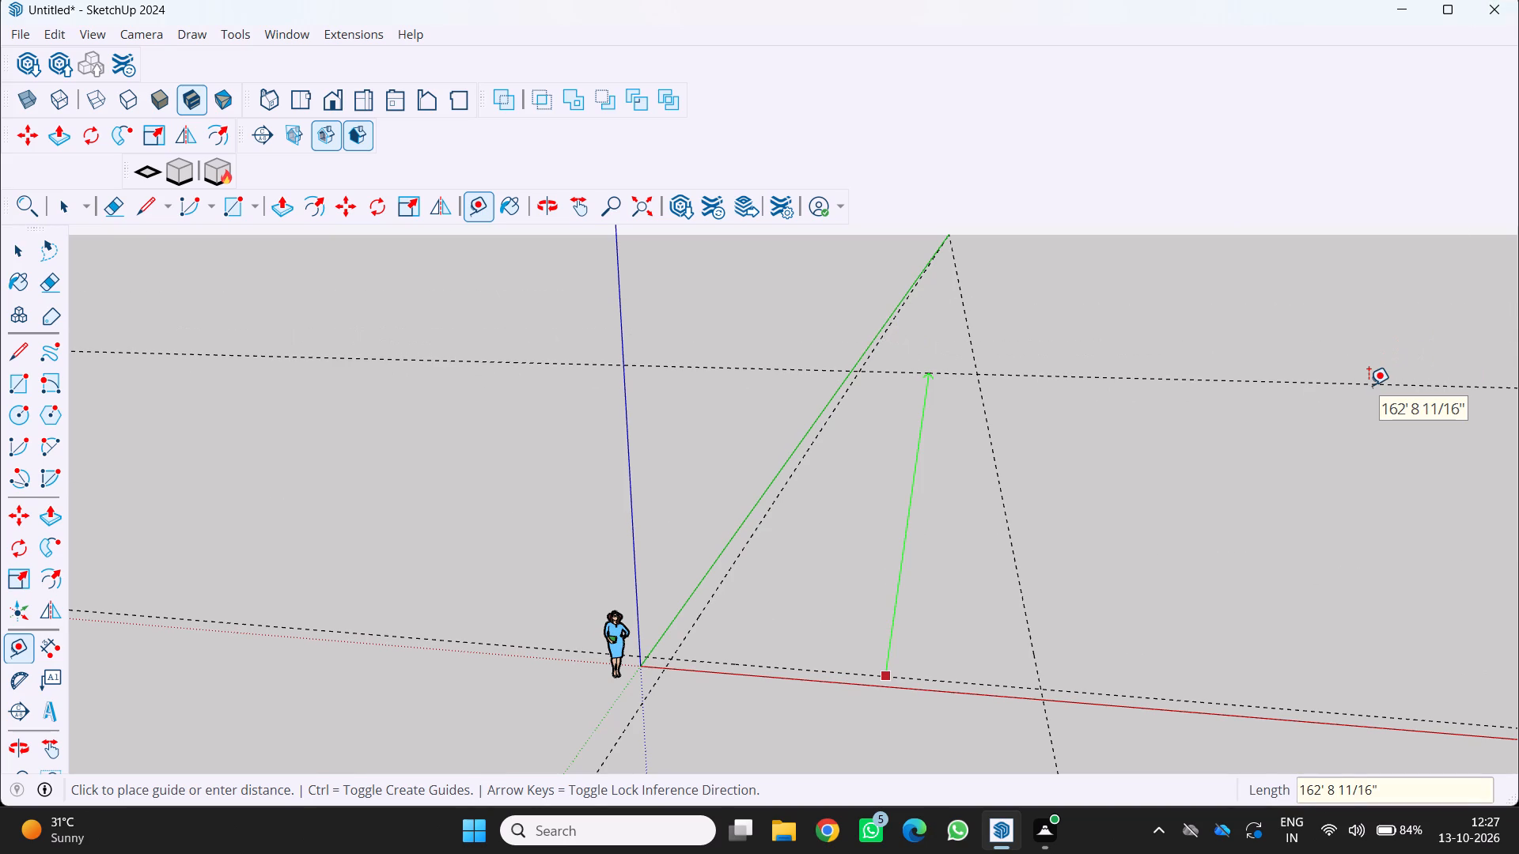
pyautogui.press('5')
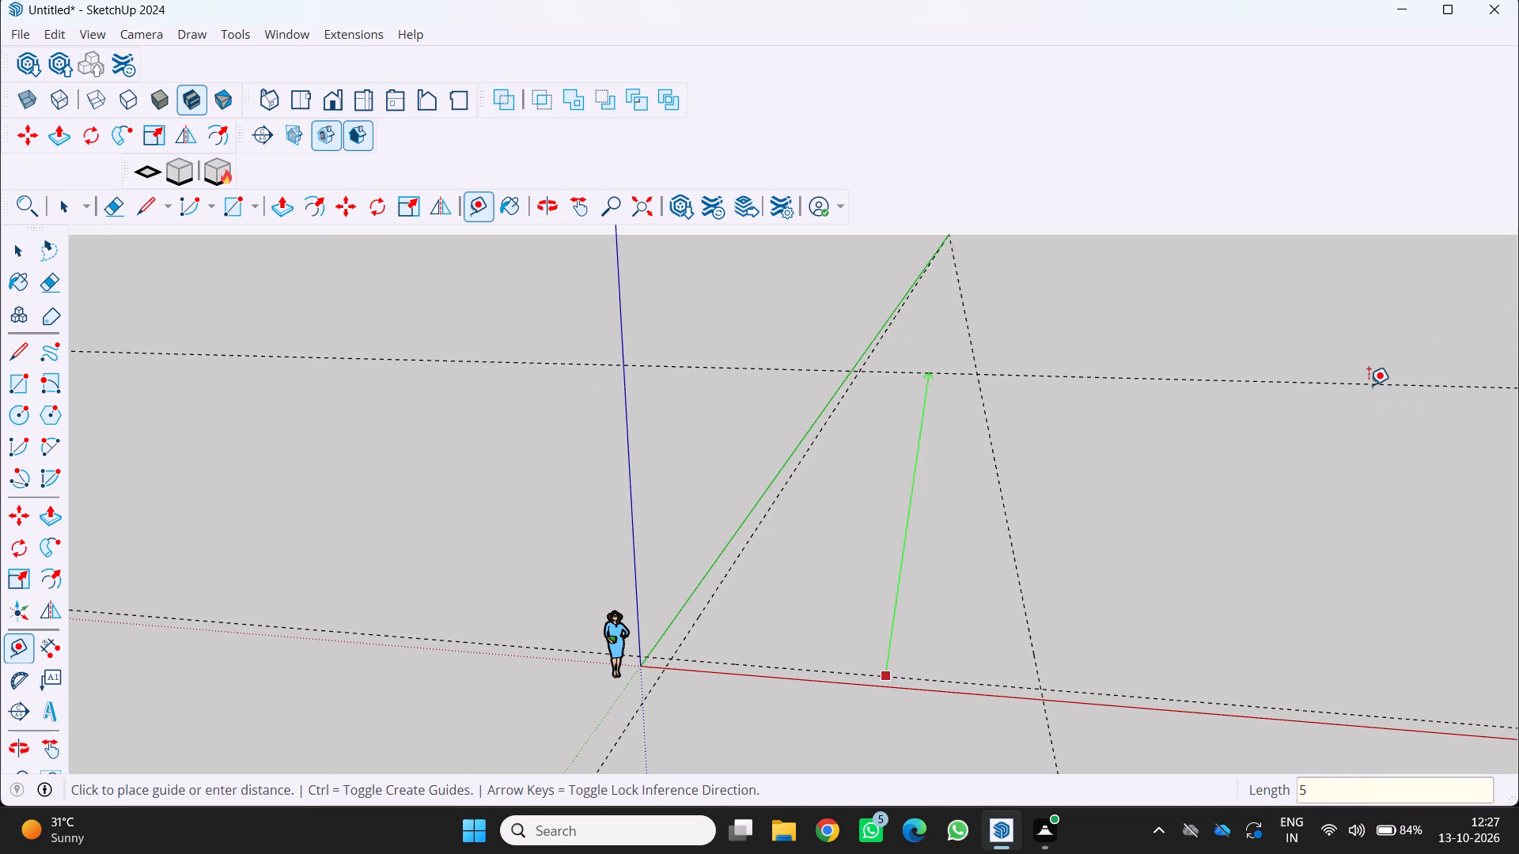
pyautogui.write("0'")
pyautogui.press('Return')
# Examine the layout of the four crossing guides beside the origin from several angles.
pyautogui.scroll(-3, 1052, 584)
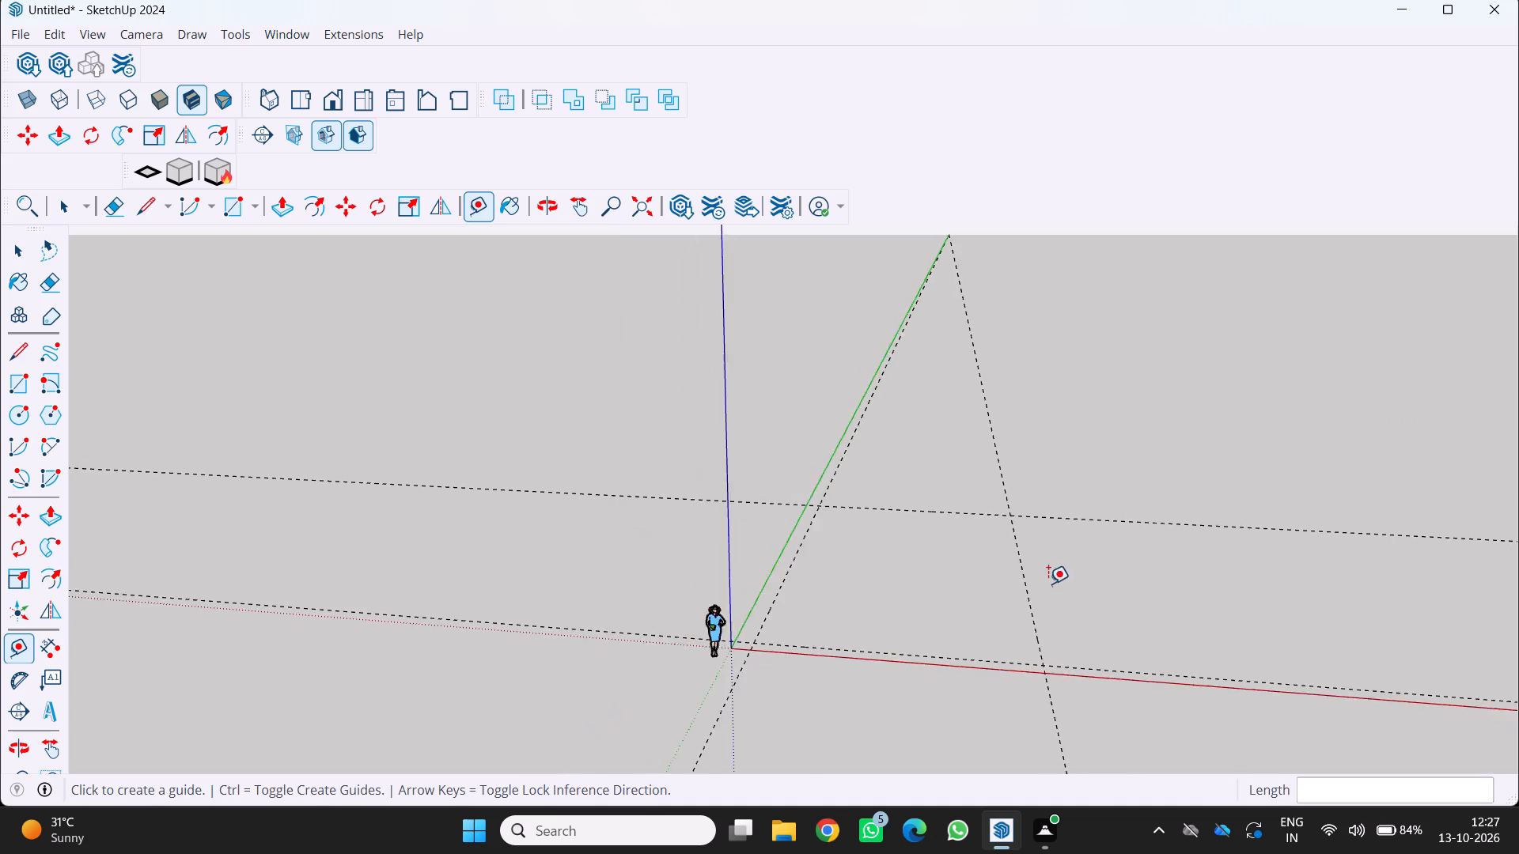
pyautogui.scroll(1, 1047, 576)
pyautogui.moveTo(1047, 576); pyautogui.dragTo(1082, 495, button='middle')
pyautogui.scroll(4, 972, 552)
pyautogui.moveTo(983, 615); pyautogui.dragTo(976, 618, button='middle')
pyautogui.scroll(-4, 978, 618)
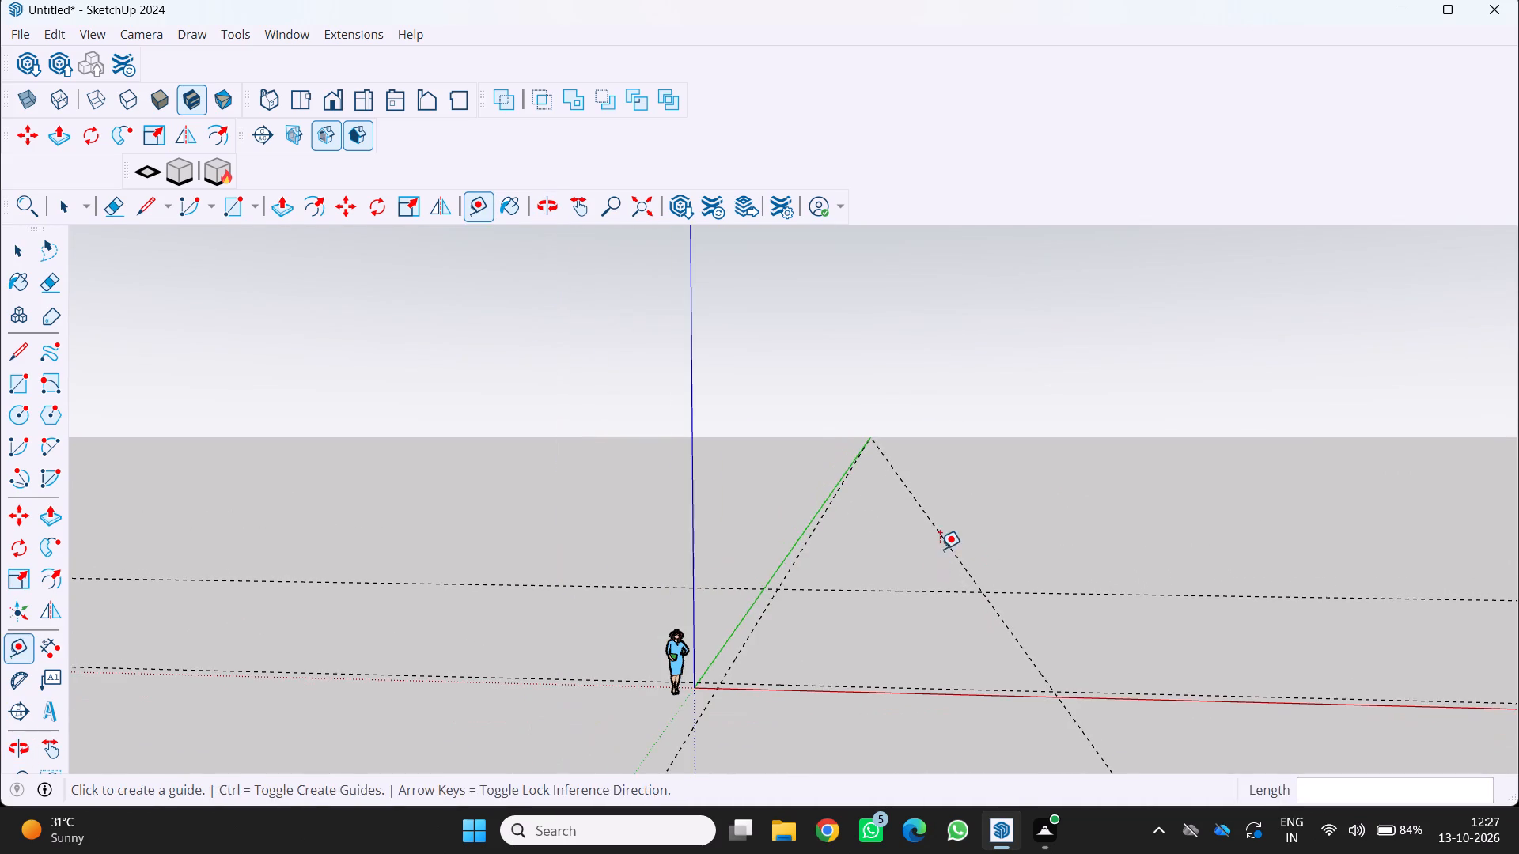
pyautogui.moveTo(940, 549); pyautogui.dragTo(944, 509, button='middle')
pyautogui.scroll(-5, 944, 508)
pyautogui.moveTo(923, 479); pyautogui.dragTo(865, 580, button='middle')
pyautogui.scroll(3, 831, 601)
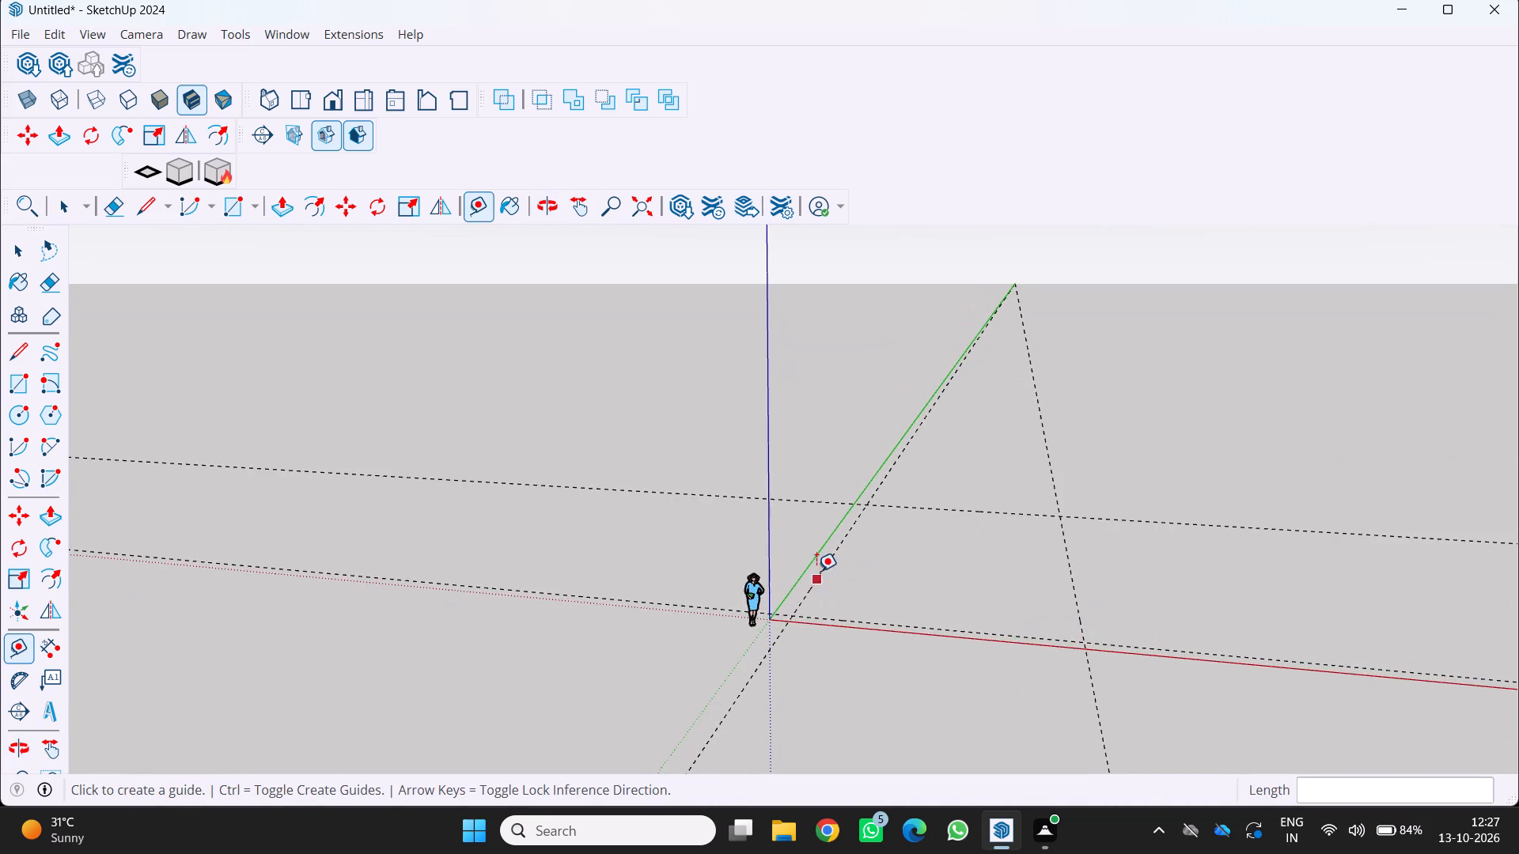
pyautogui.scroll(3, 831, 565)
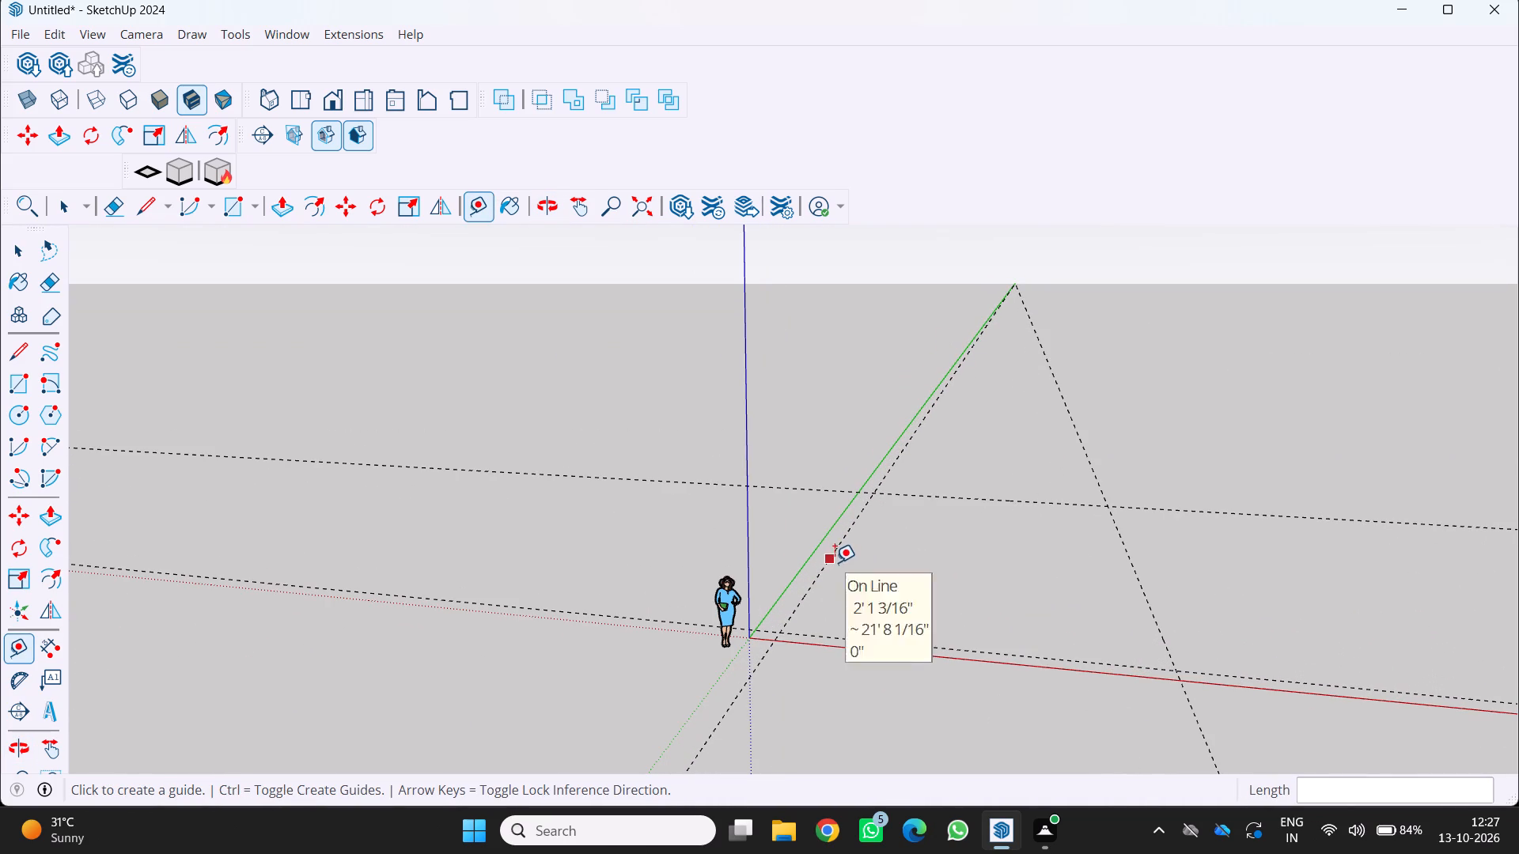
# Place a guide 9" inside the boundary from the guide nearest the green axis and parallel to it.
pyautogui.click(828, 557)
pyautogui.press('9')
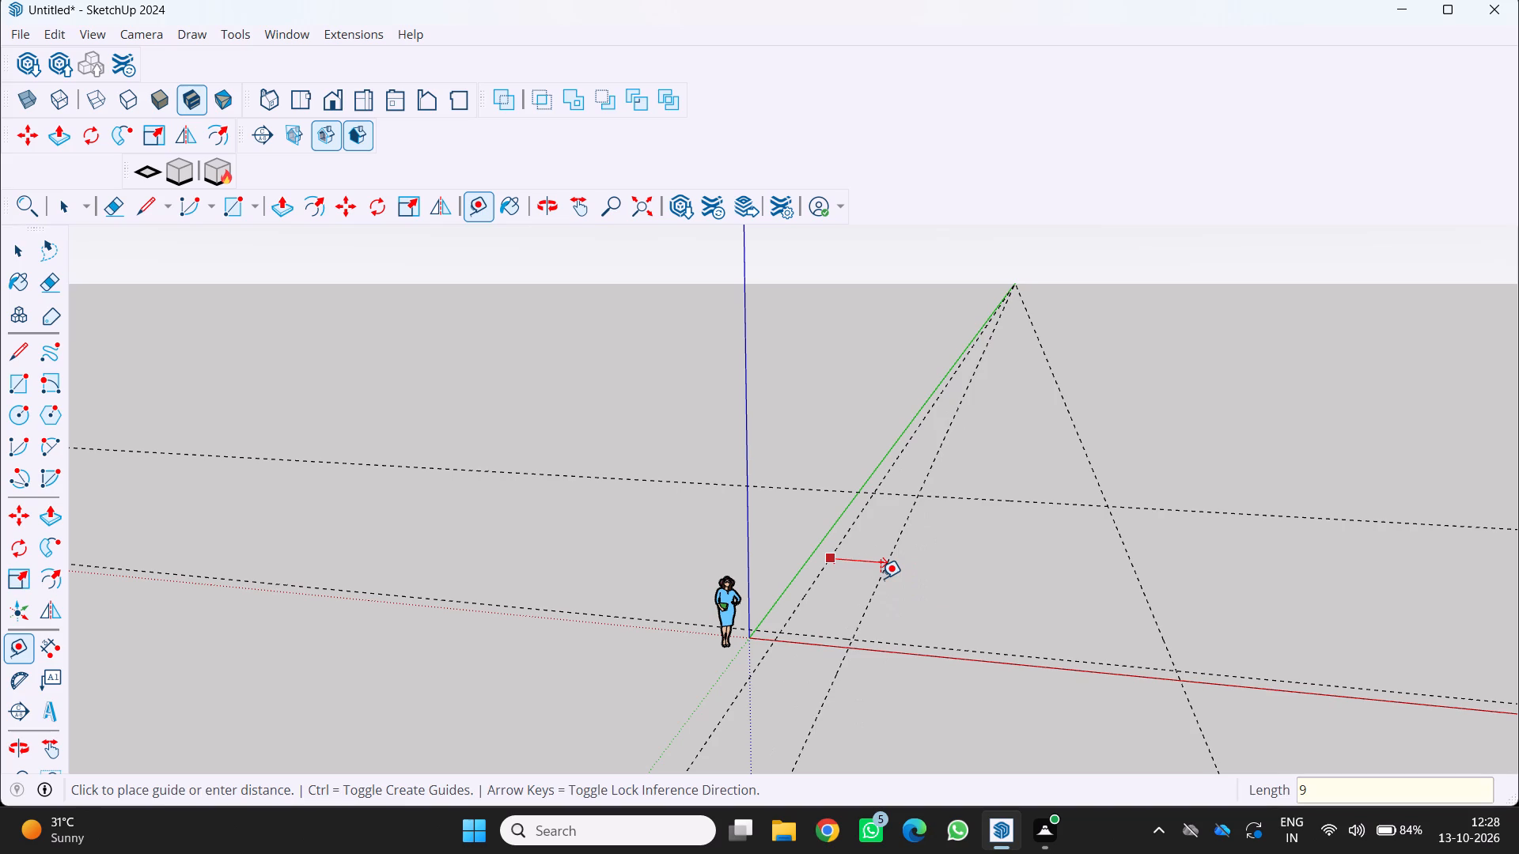
pyautogui.press('Return')
# Place a guide 9" inside the boundary from the far guide parallel to the red axis.
pyautogui.scroll(3, 991, 479)
pyautogui.click(1000, 501)
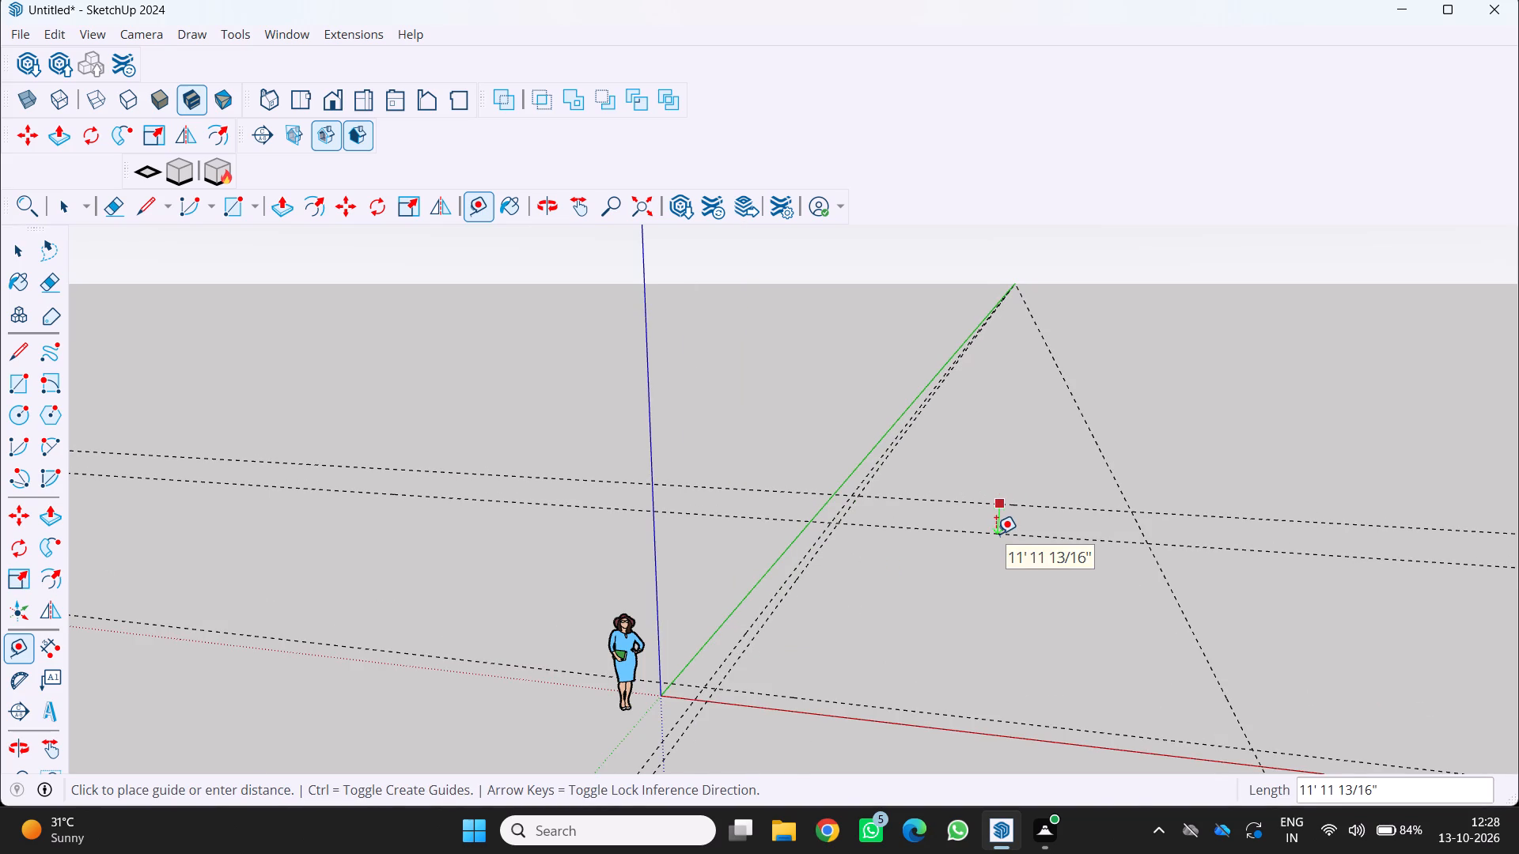
pyautogui.press('9')
pyautogui.press('Return')
# Place a guide 9" inside the boundary from the far guide parallel to the green axis.
pyautogui.scroll(2, 1159, 553)
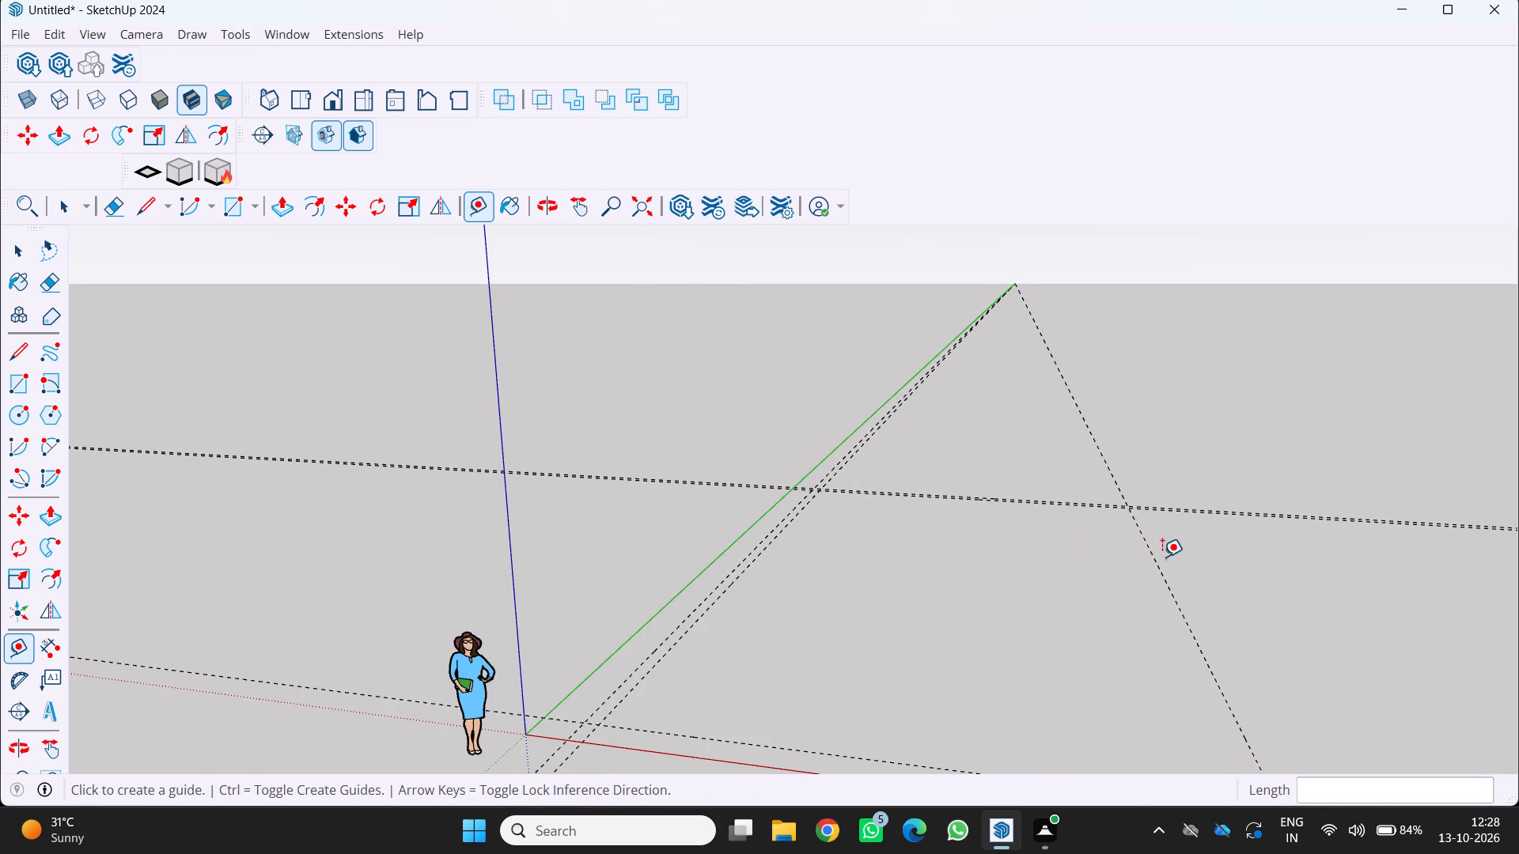
pyautogui.click(1150, 548)
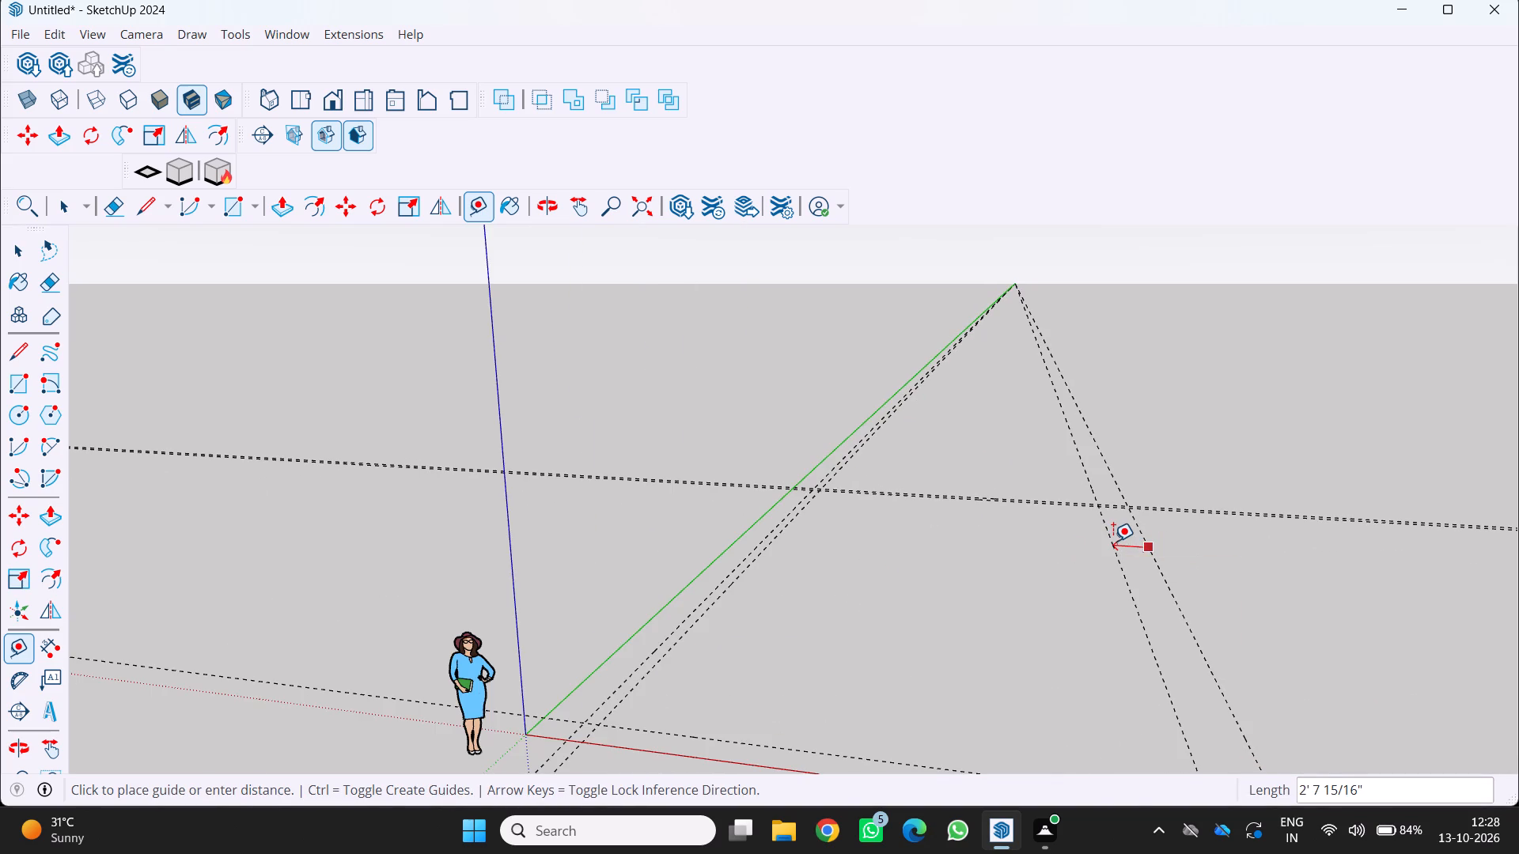
pyautogui.press('9')
pyautogui.press('Return')
# Place a guide 9" from the guide that runs closest alongside the red axis.
pyautogui.scroll(-9, 1113, 541)
pyautogui.scroll(4, 1039, 675)
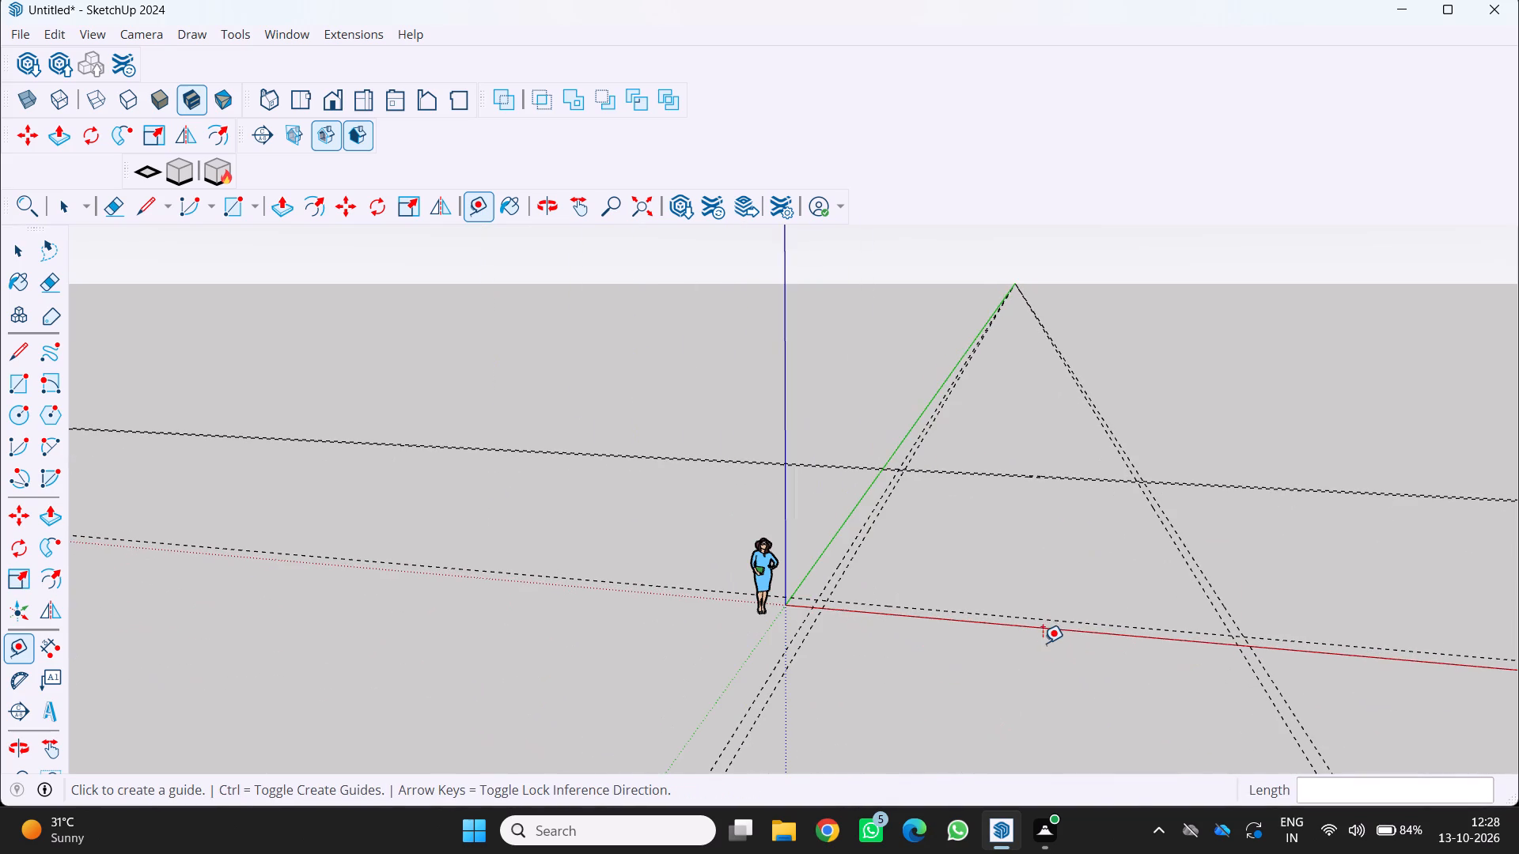
pyautogui.click(1050, 620)
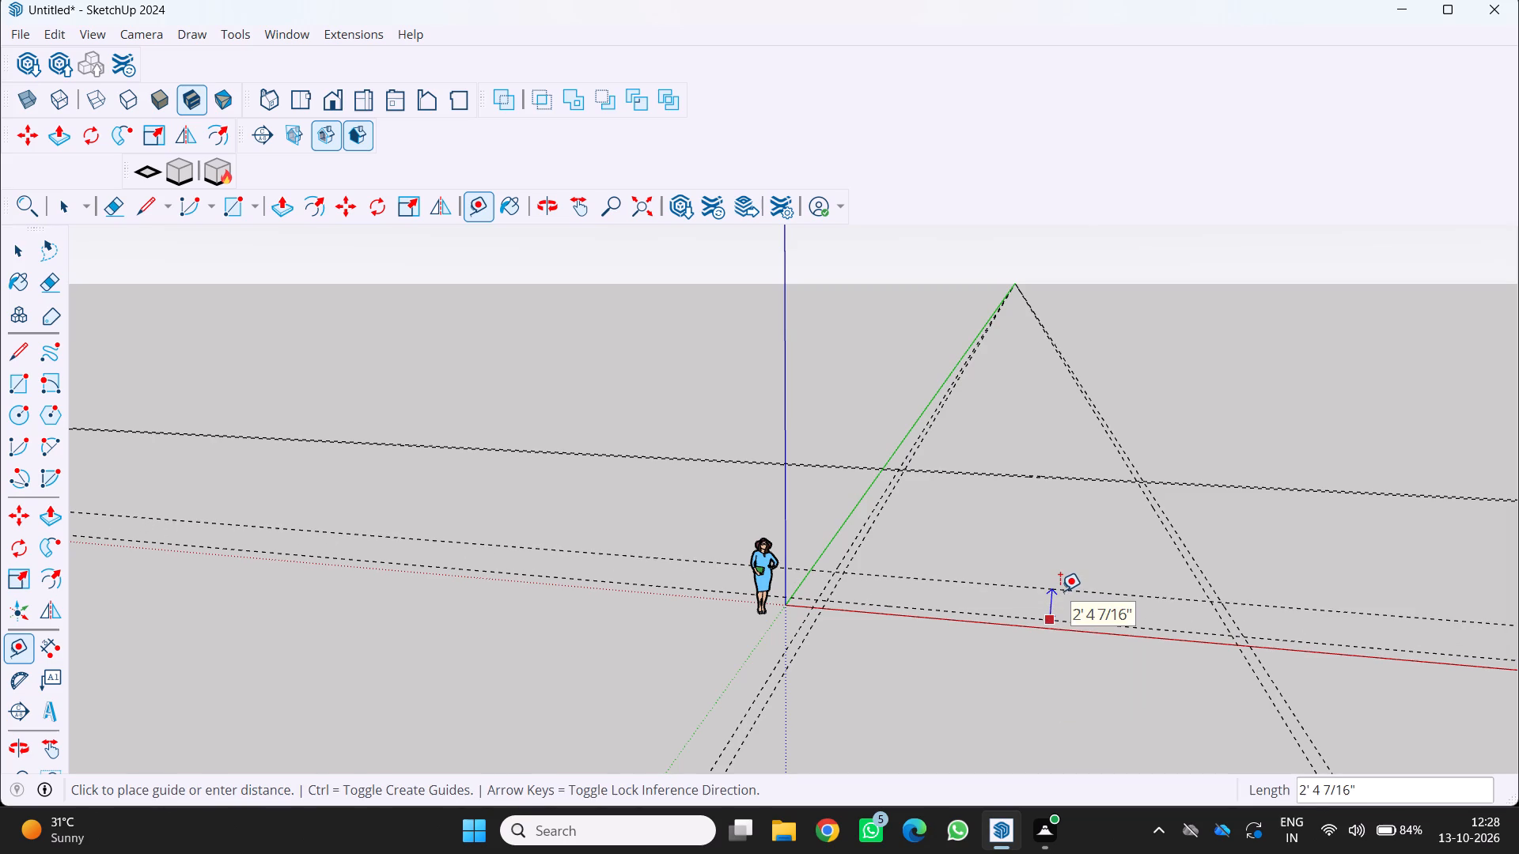
pyautogui.press('9')
pyautogui.press('Return')
# Place a guide 6' into the boundary from the inner guide of the pair beside the green axis.
pyautogui.scroll(-5, 1060, 590)
pyautogui.moveTo(1043, 588); pyautogui.dragTo(1011, 588, button='middle')
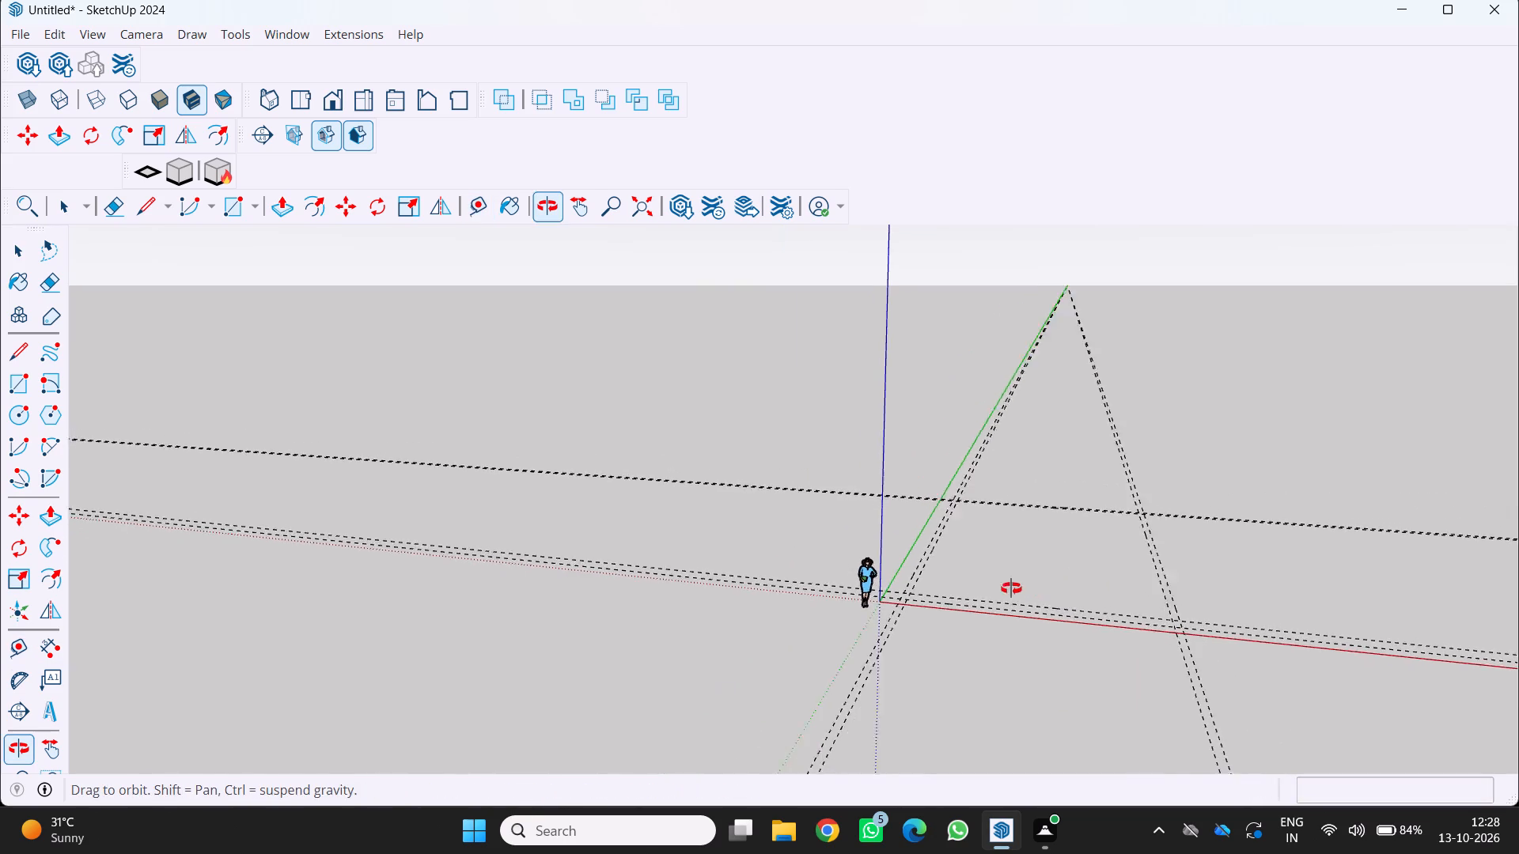
pyautogui.moveTo(1011, 588); pyautogui.dragTo(954, 595, button='middle')
pyautogui.scroll(3, 976, 591)
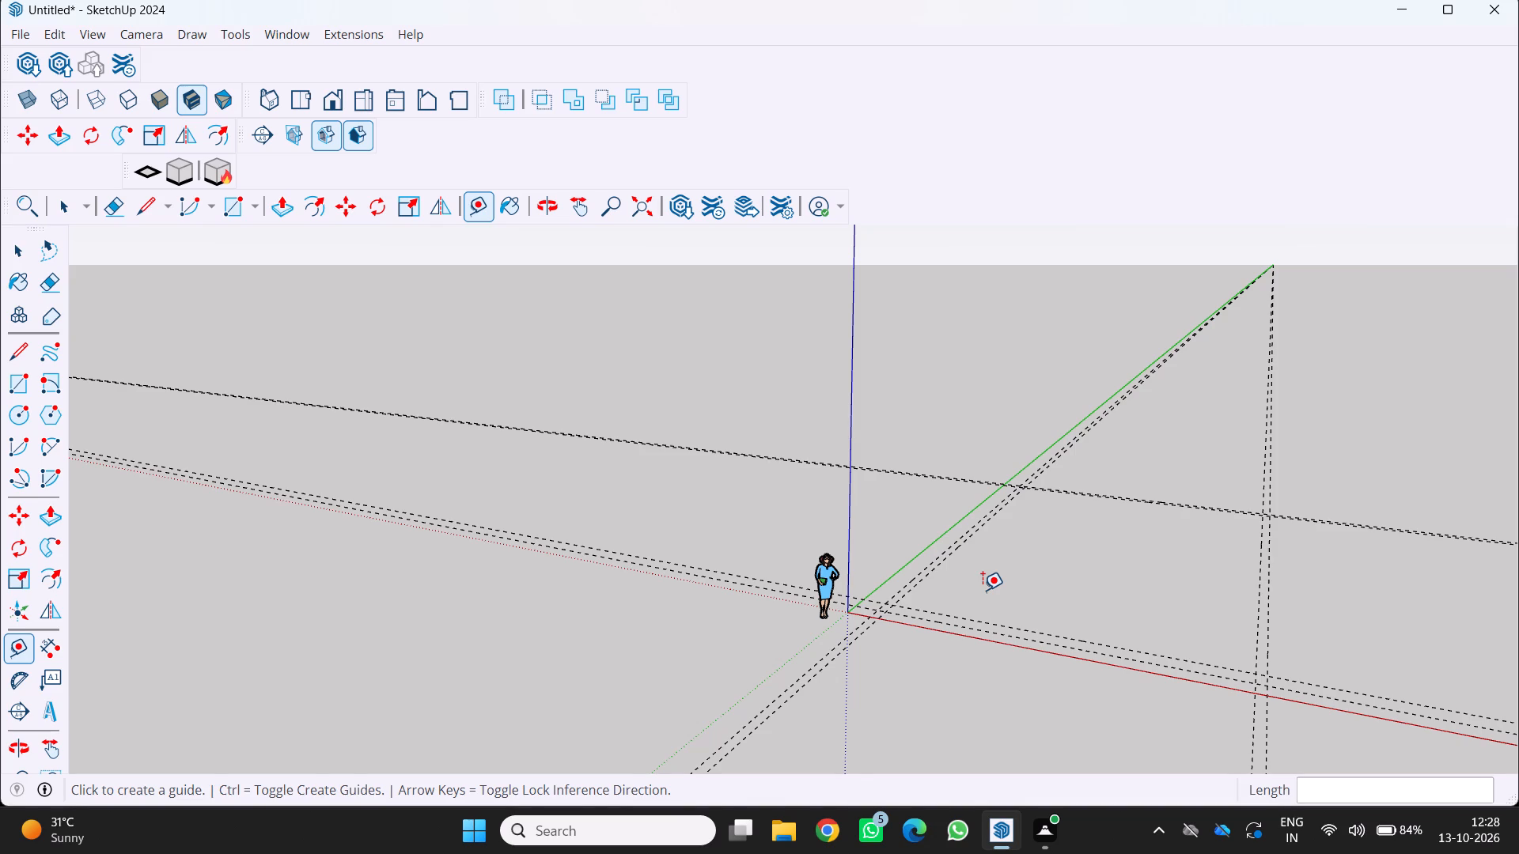
pyautogui.scroll(-3, 790, 581)
pyautogui.moveTo(666, 610); pyautogui.dragTo(912, 580, button='middle')
pyautogui.scroll(2, 937, 581)
pyautogui.moveTo(937, 581); pyautogui.dragTo(799, 676, button='middle')
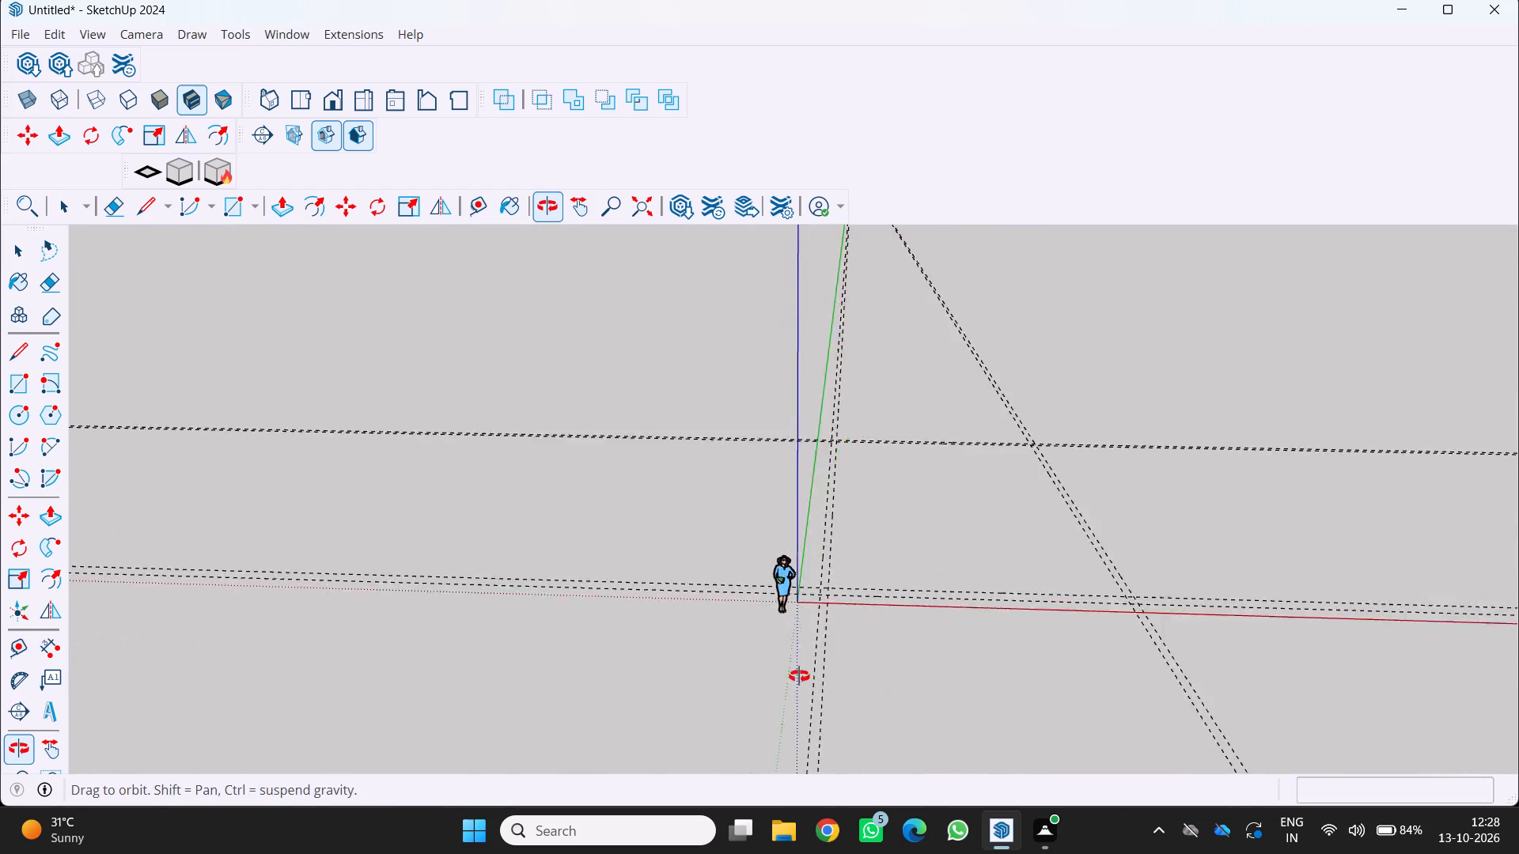
pyautogui.moveTo(799, 676); pyautogui.dragTo(718, 697, button='middle')
pyautogui.scroll(1, 750, 692)
pyautogui.scroll(3, 1022, 449)
pyautogui.scroll(2, 794, 604)
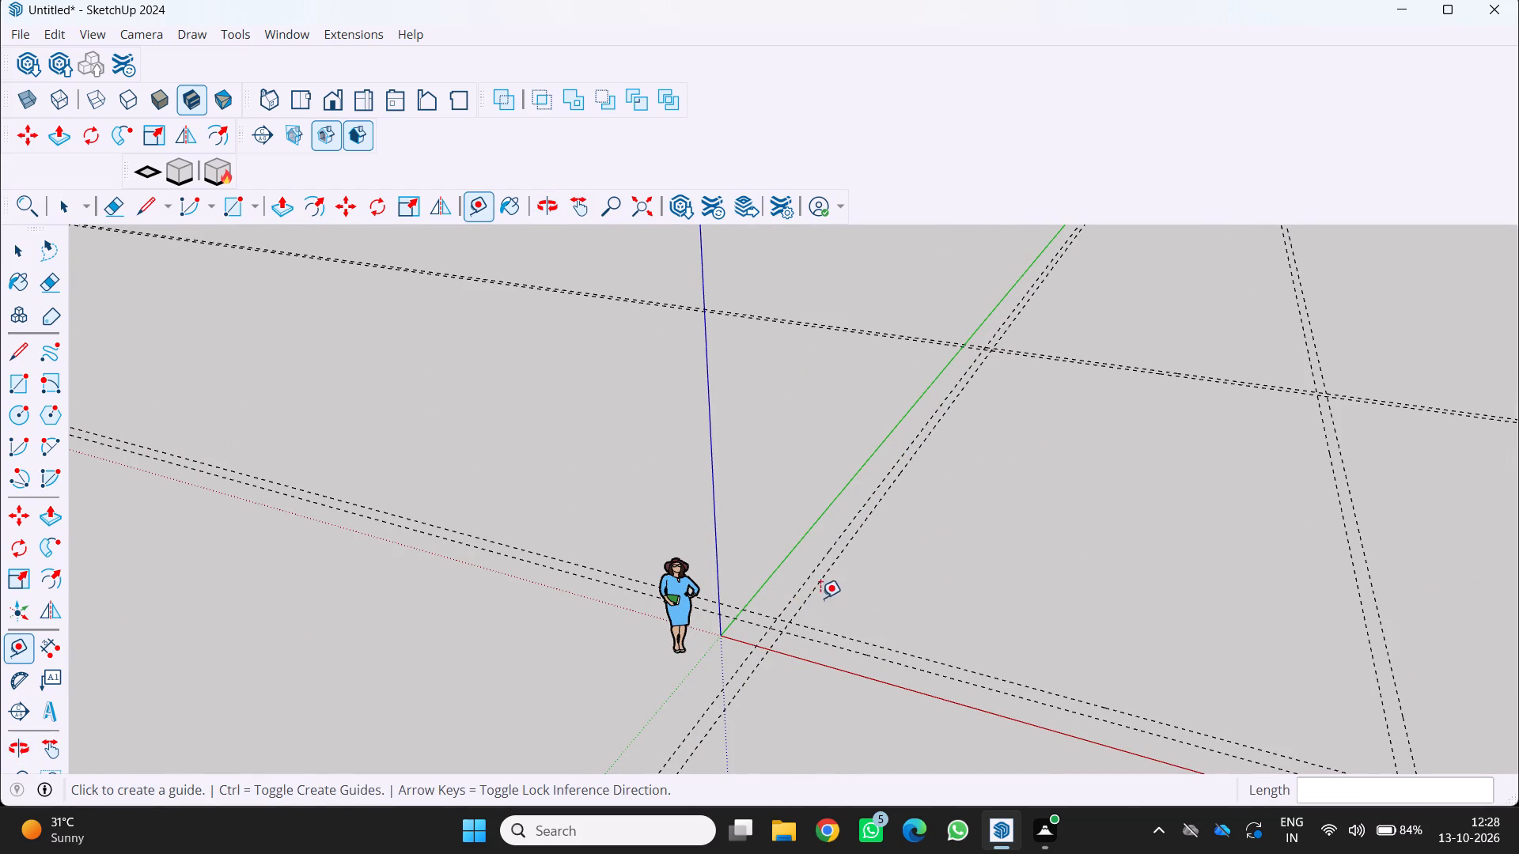
pyautogui.click(804, 599)
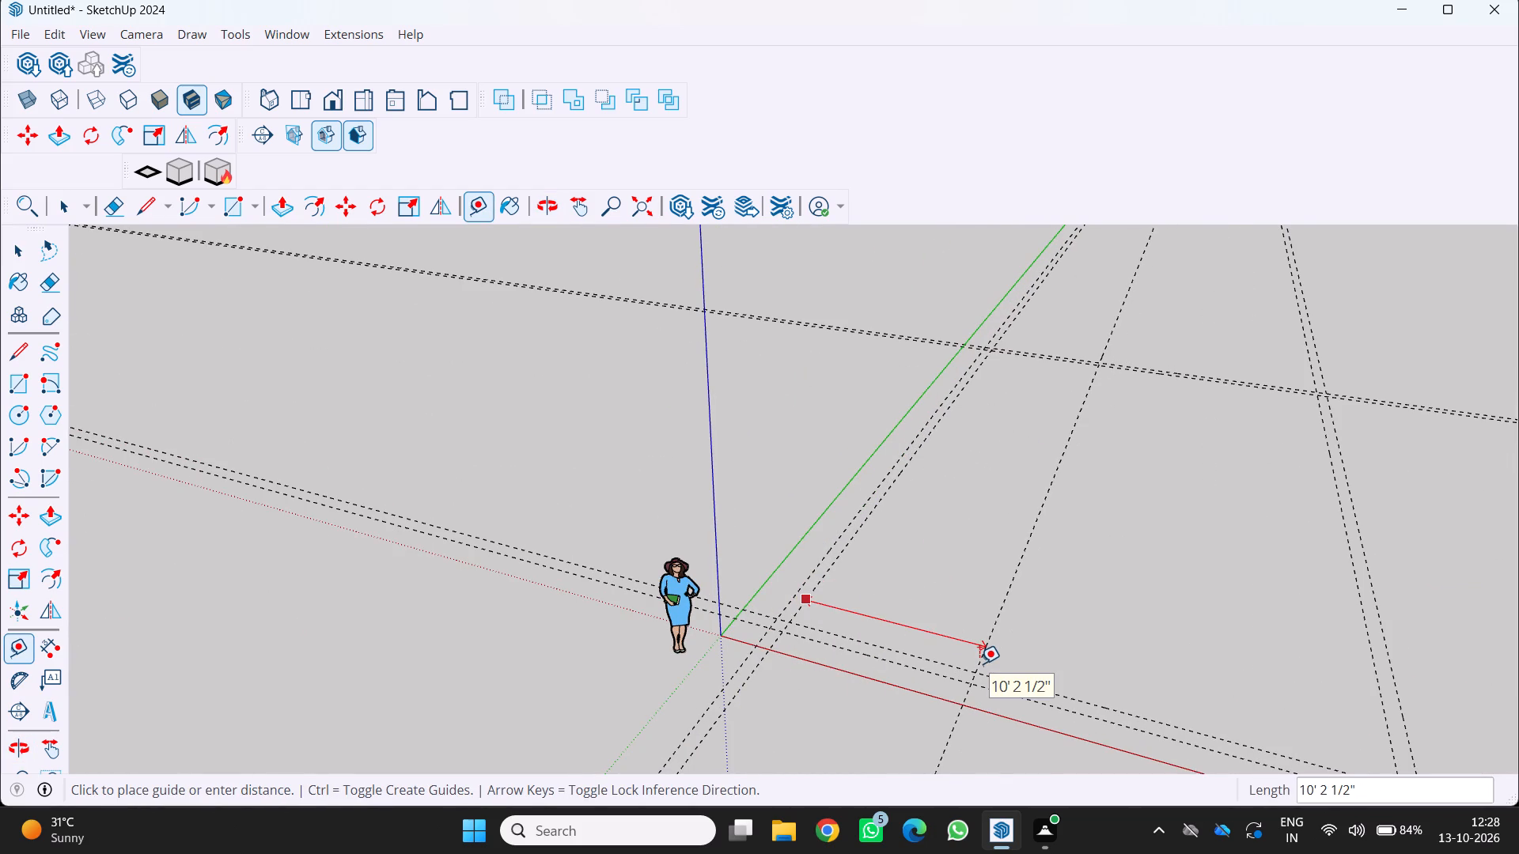
pyautogui.write("6'")
pyautogui.press('Return')
# Place a guide 9" beyond the 6' guide, on its side away from the green axis.
pyautogui.scroll(-1, 979, 663)
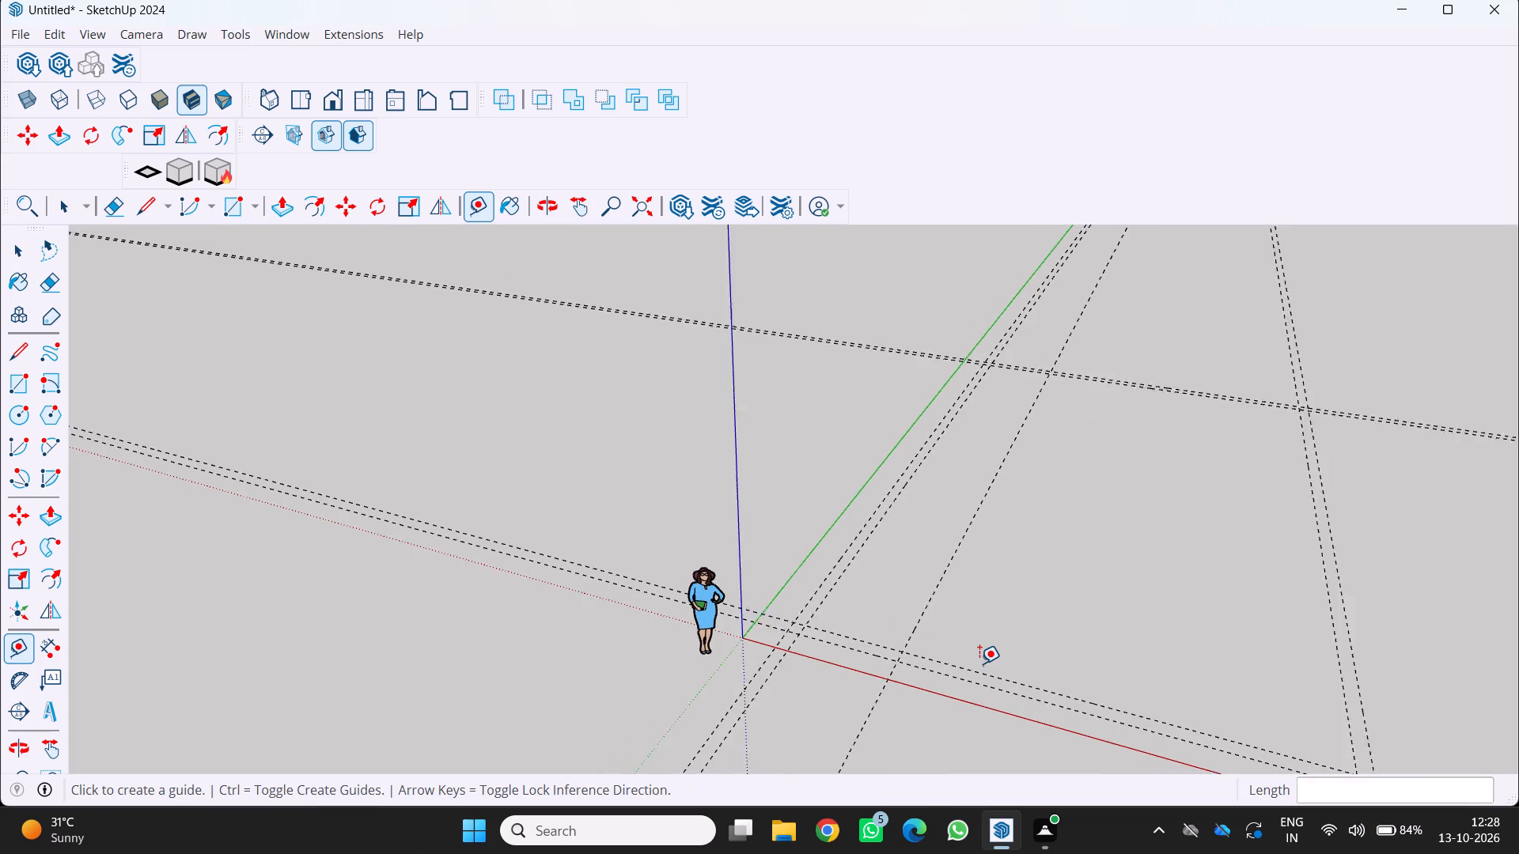
pyautogui.scroll(-1, 979, 663)
pyautogui.moveTo(987, 664); pyautogui.dragTo(1078, 608, button='middle')
pyautogui.scroll(6, 965, 614)
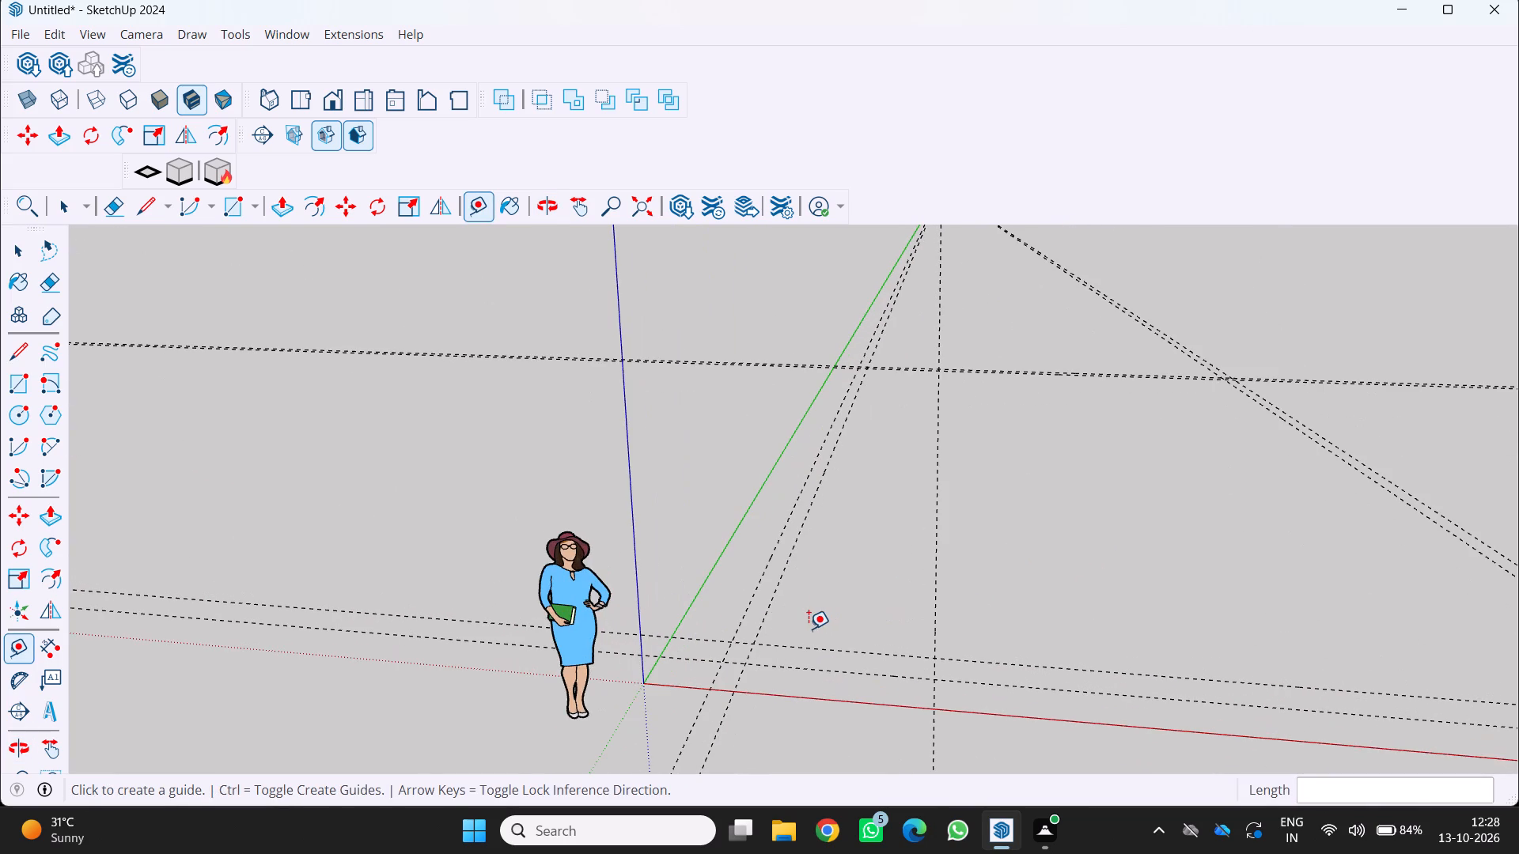
pyautogui.scroll(2, 888, 613)
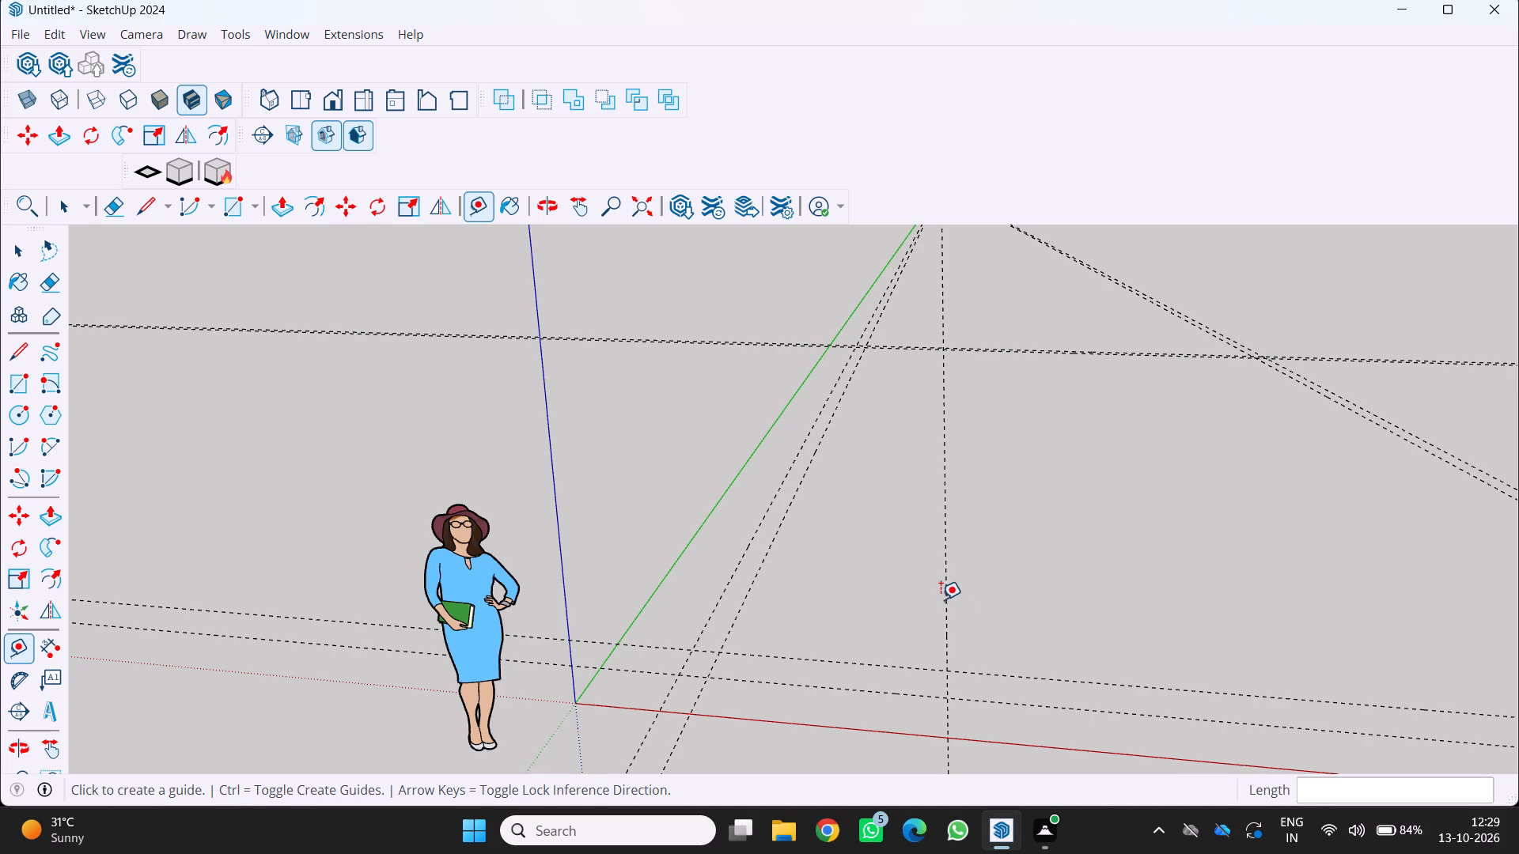
pyautogui.click(944, 598)
pyautogui.press('9')
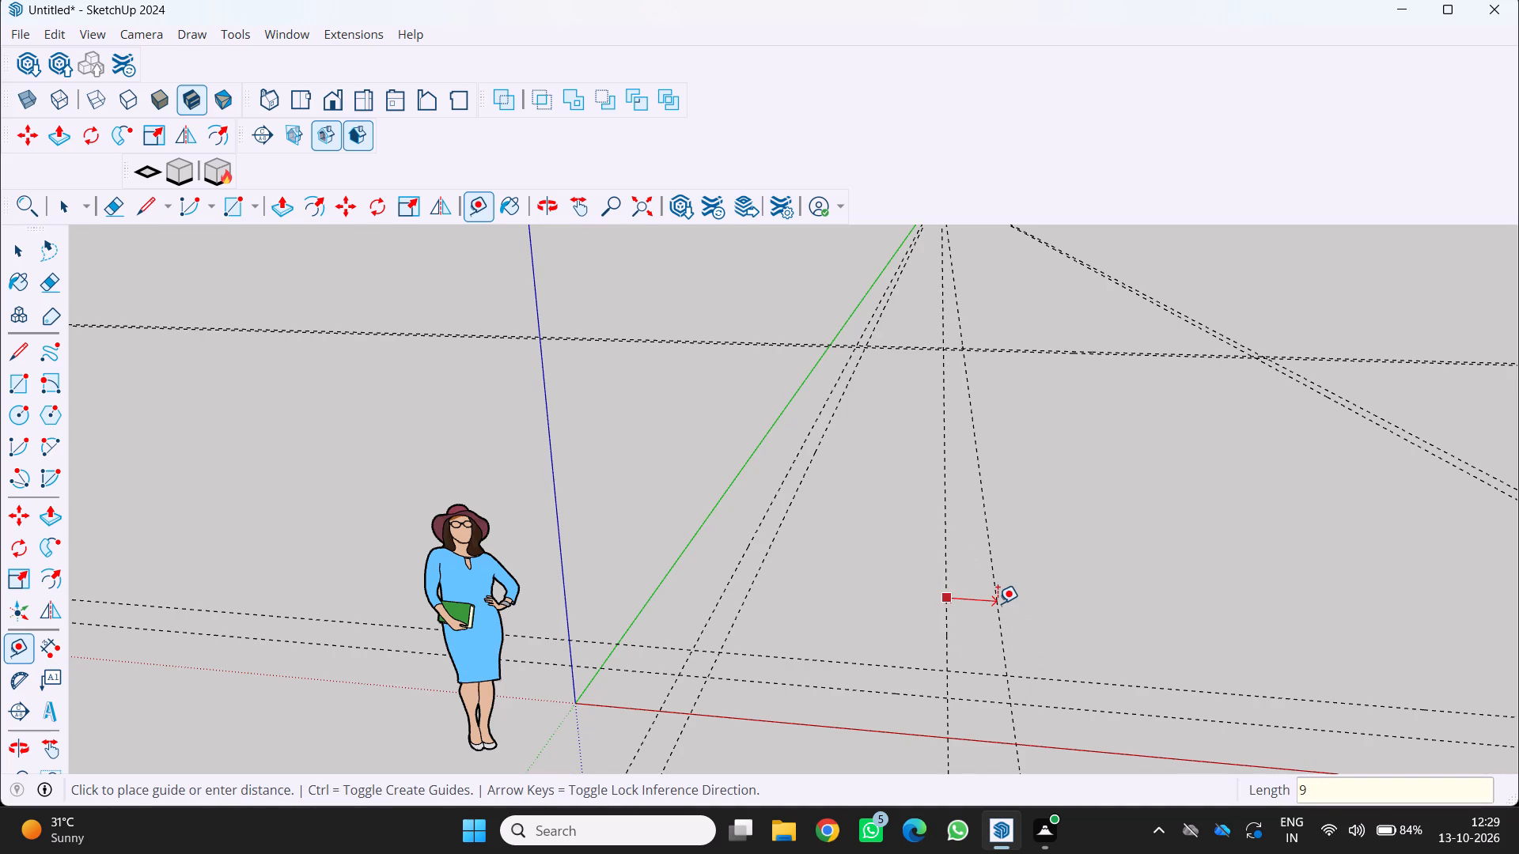
pyautogui.press('Return')
# Examine the paired wall guides around the origin from several angles and distances.
pyautogui.scroll(-4, 983, 601)
pyautogui.moveTo(962, 588); pyautogui.dragTo(941, 523, button='middle')
pyautogui.scroll(-3, 941, 523)
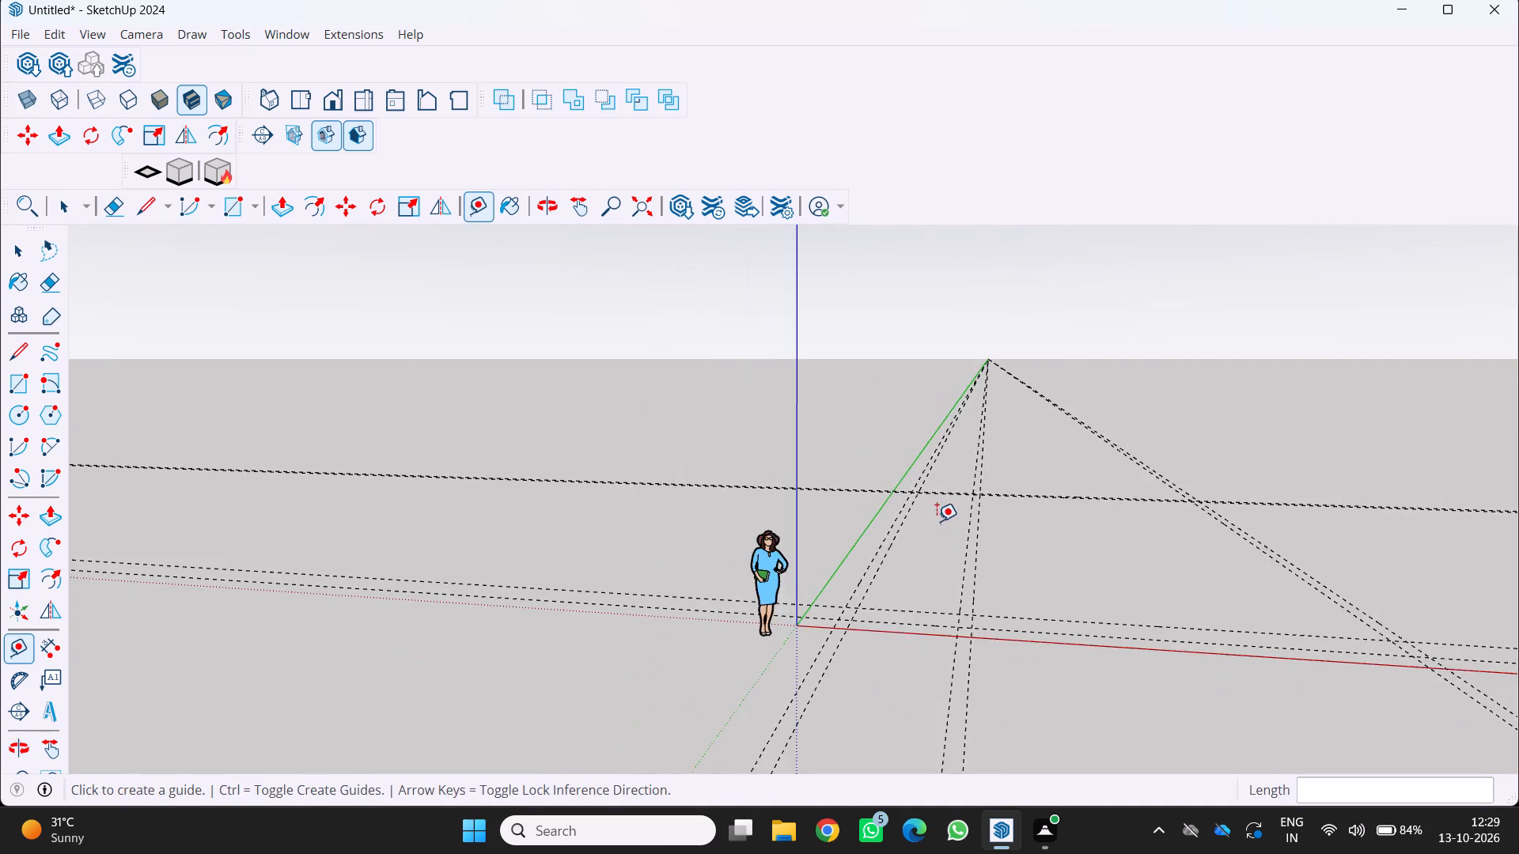
pyautogui.scroll(-1, 937, 521)
pyautogui.moveTo(937, 521); pyautogui.dragTo(950, 556, button='middle')
pyautogui.scroll(3, 944, 557)
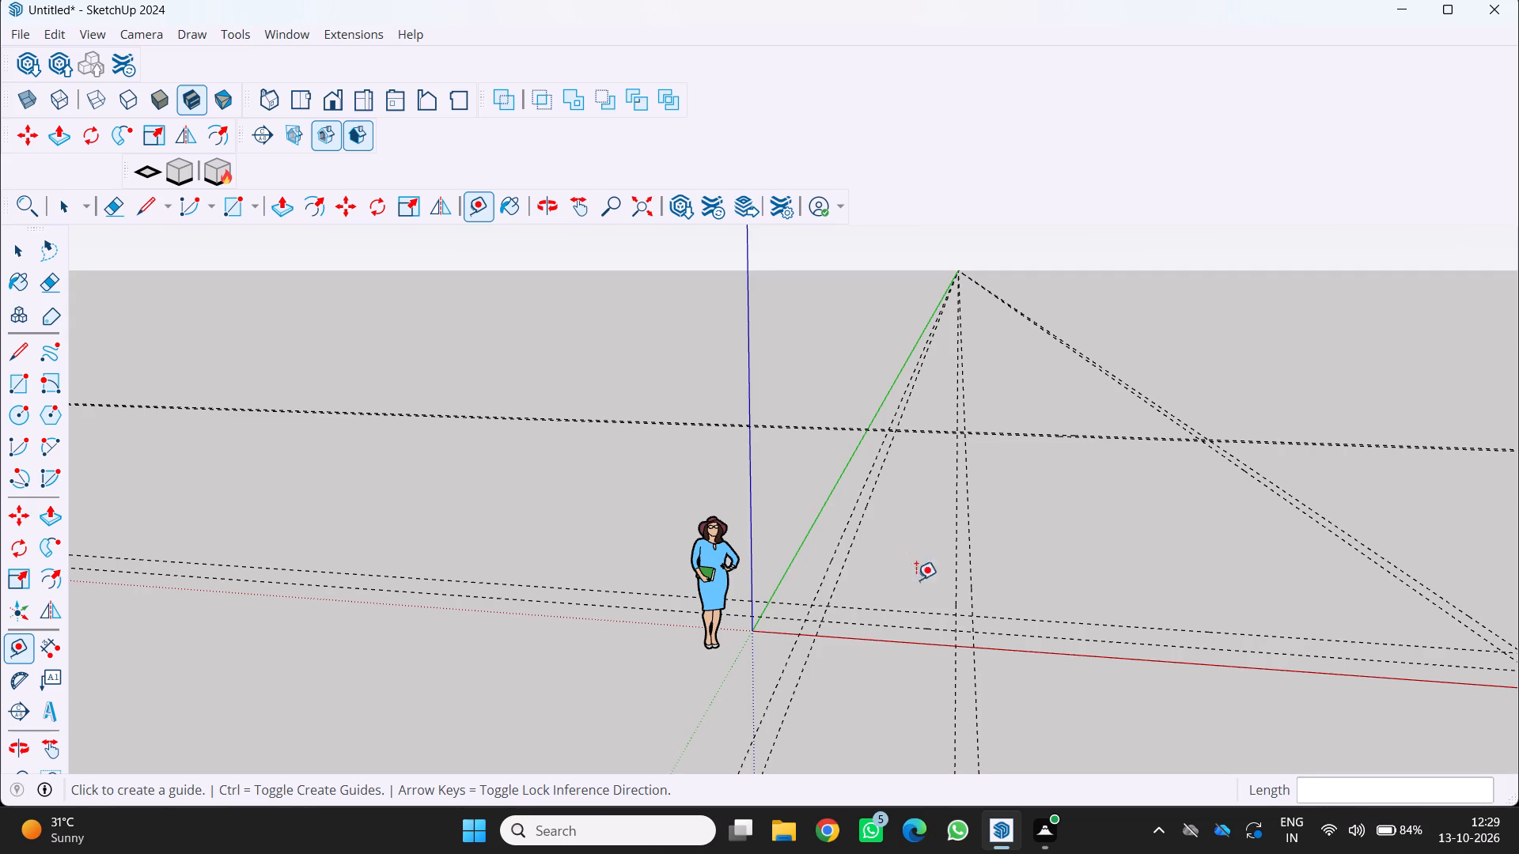
pyautogui.scroll(-2, 923, 550)
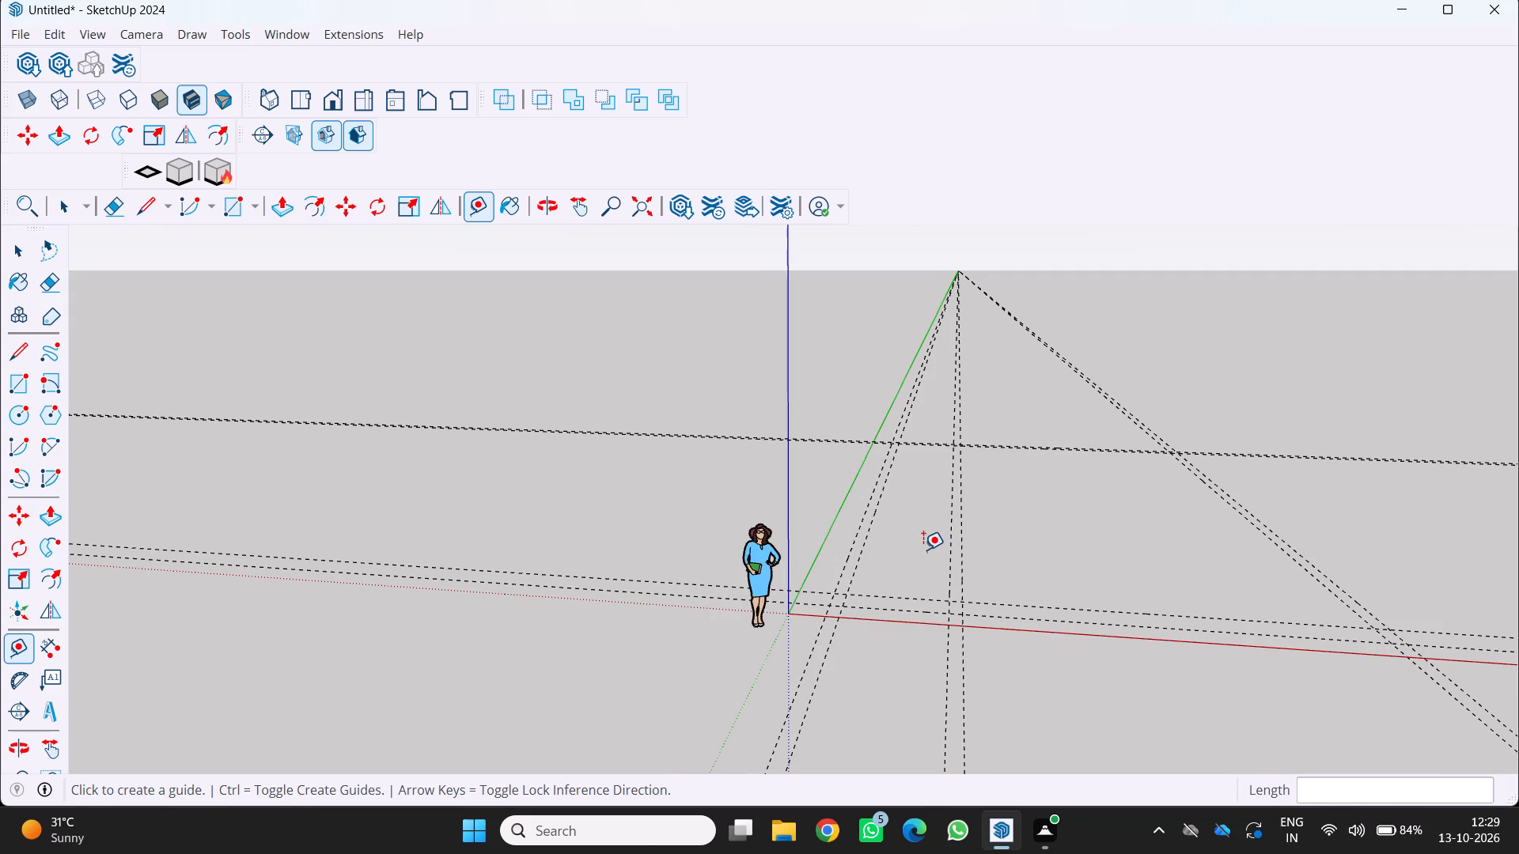
pyautogui.scroll(-2, 985, 541)
pyautogui.moveTo(972, 532); pyautogui.dragTo(986, 536, button='middle')
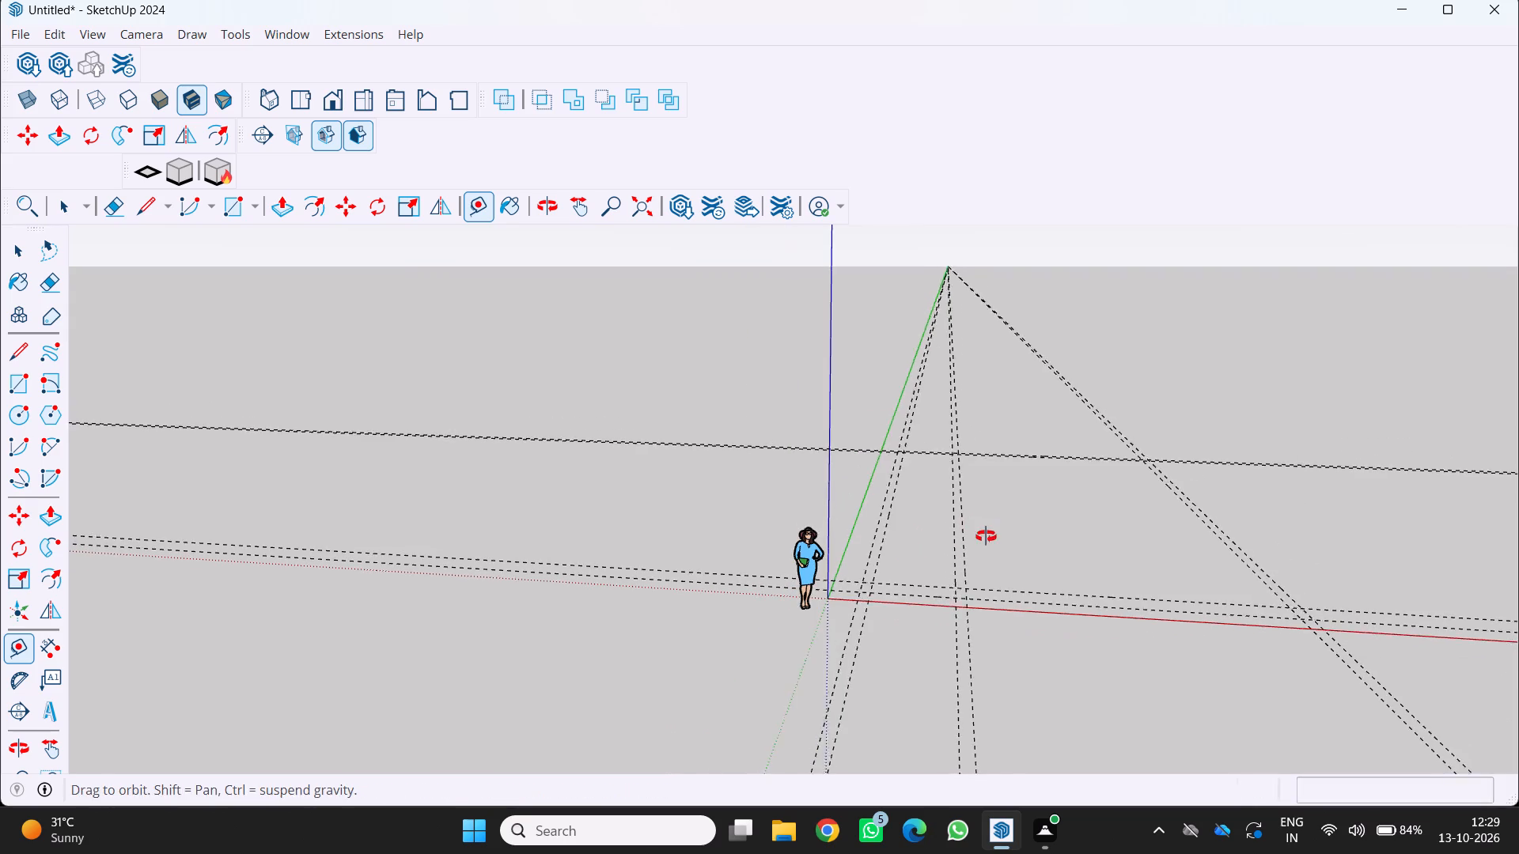
pyautogui.moveTo(986, 536); pyautogui.dragTo(1001, 542, button='middle')
pyautogui.scroll(-3, 995, 546)
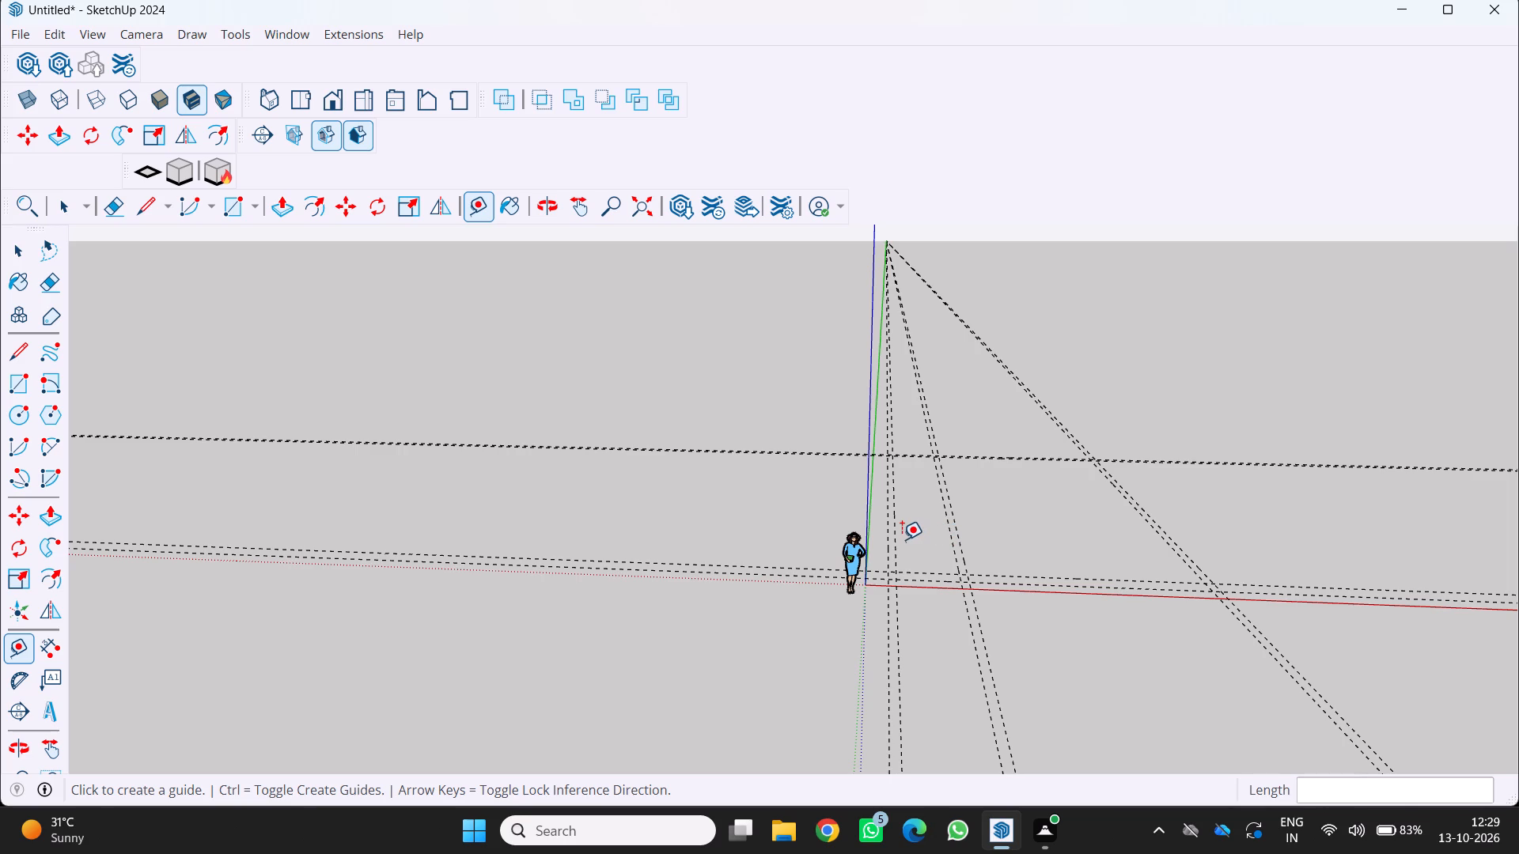
pyautogui.scroll(-1, 902, 539)
pyautogui.moveTo(902, 539); pyautogui.dragTo(797, 568, button='middle')
pyautogui.scroll(1, 902, 539)
pyautogui.scroll(4, 842, 569)
pyautogui.moveTo(861, 561); pyautogui.dragTo(926, 599, button='middle')
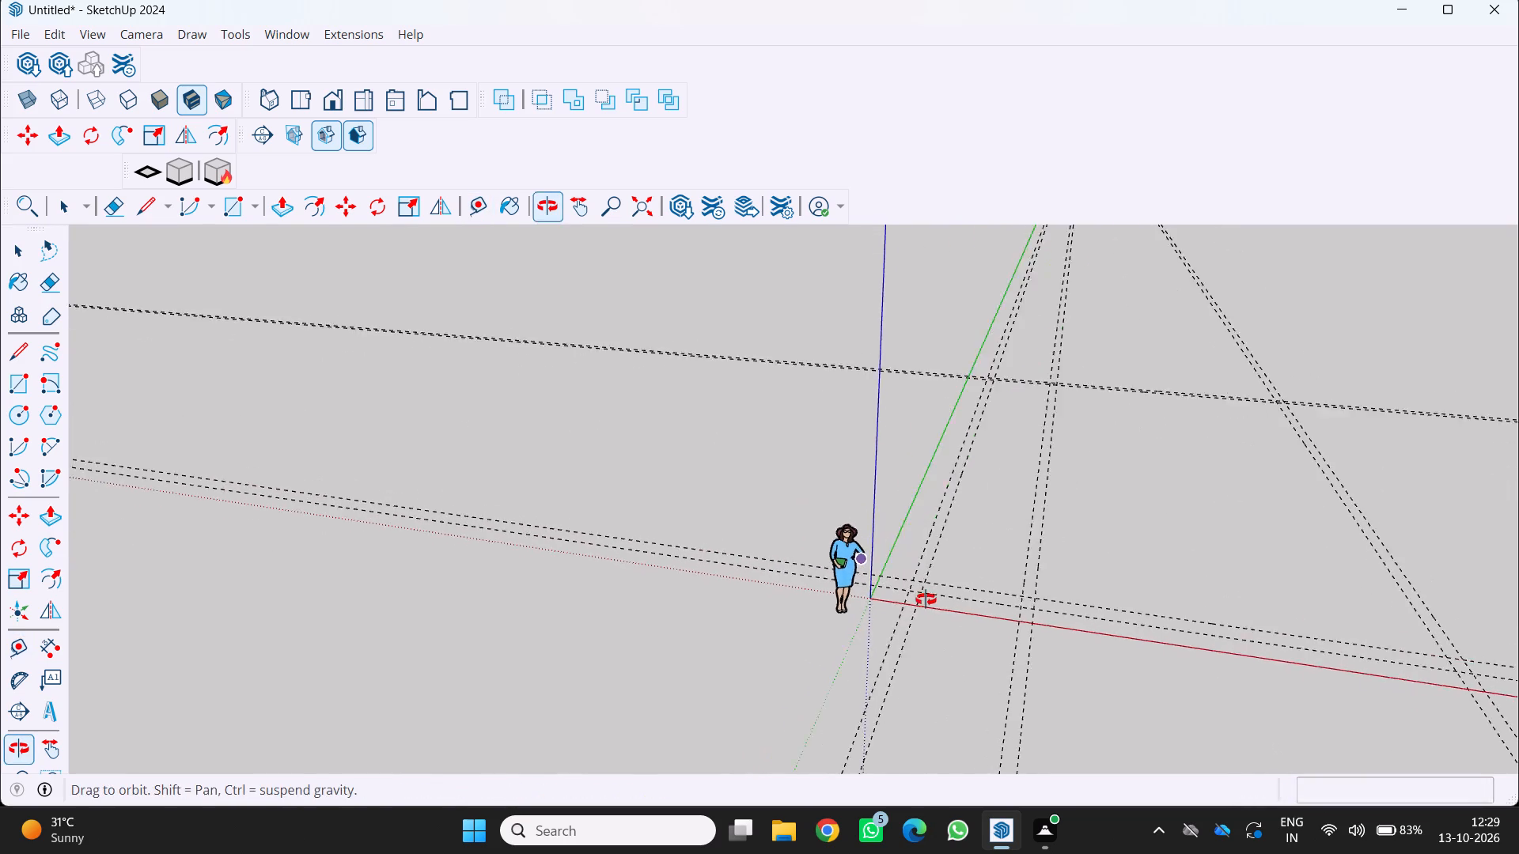
pyautogui.moveTo(926, 599); pyautogui.dragTo(933, 608, button='middle')
pyautogui.scroll(-5, 920, 608)
pyautogui.moveTo(897, 592); pyautogui.dragTo(859, 548, button='middle')
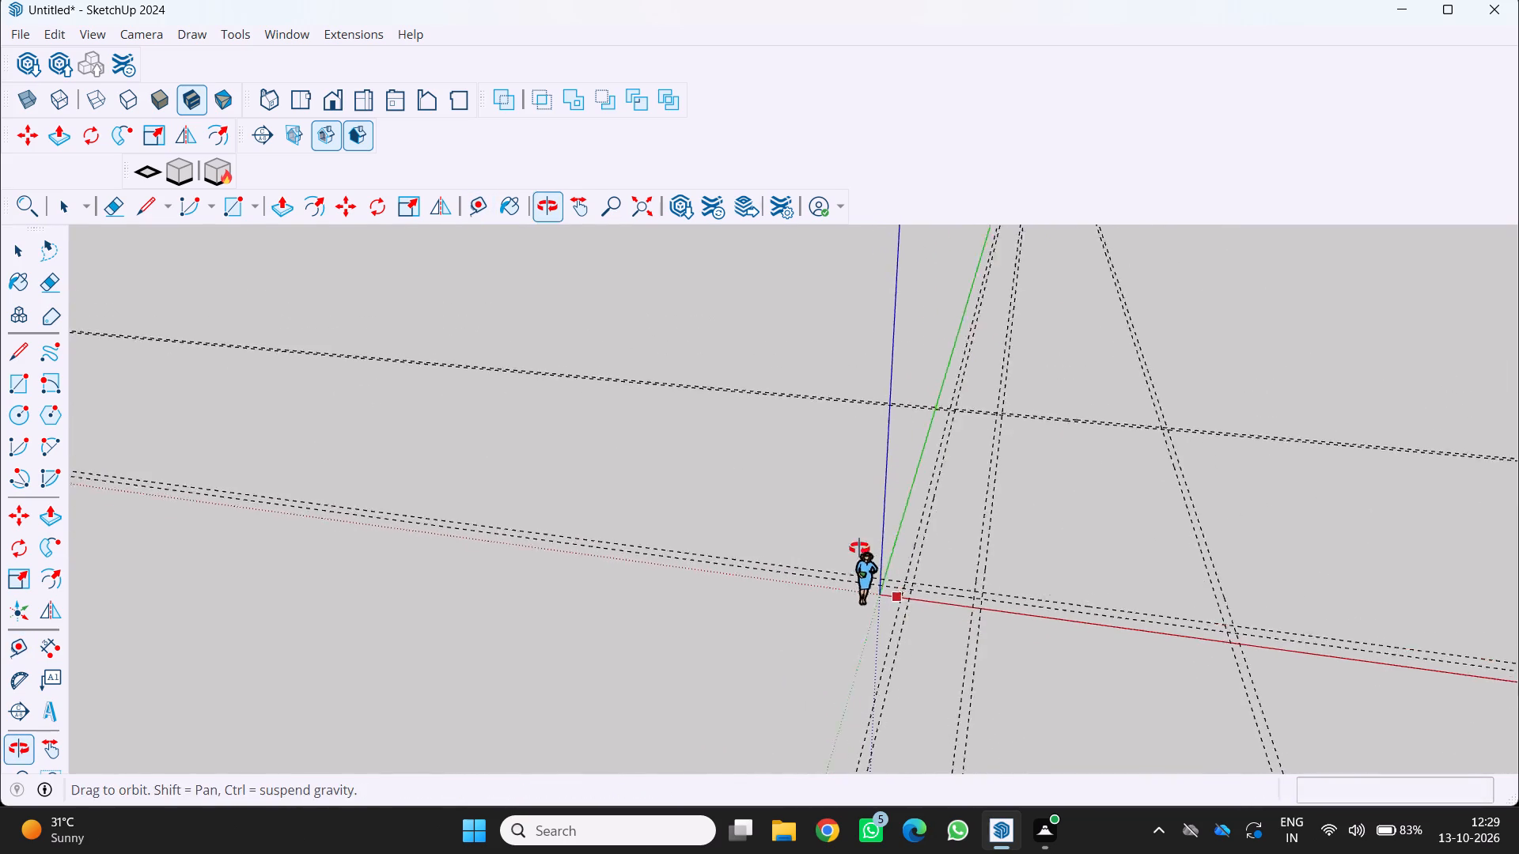
pyautogui.moveTo(859, 548); pyautogui.dragTo(854, 516, button='middle')
pyautogui.scroll(4, 885, 594)
pyautogui.moveTo(885, 592); pyautogui.dragTo(938, 622, button='middle')
pyautogui.scroll(-4, 938, 622)
pyautogui.moveTo(955, 602); pyautogui.dragTo(911, 605, button='middle')
pyautogui.scroll(2, 1022, 627)
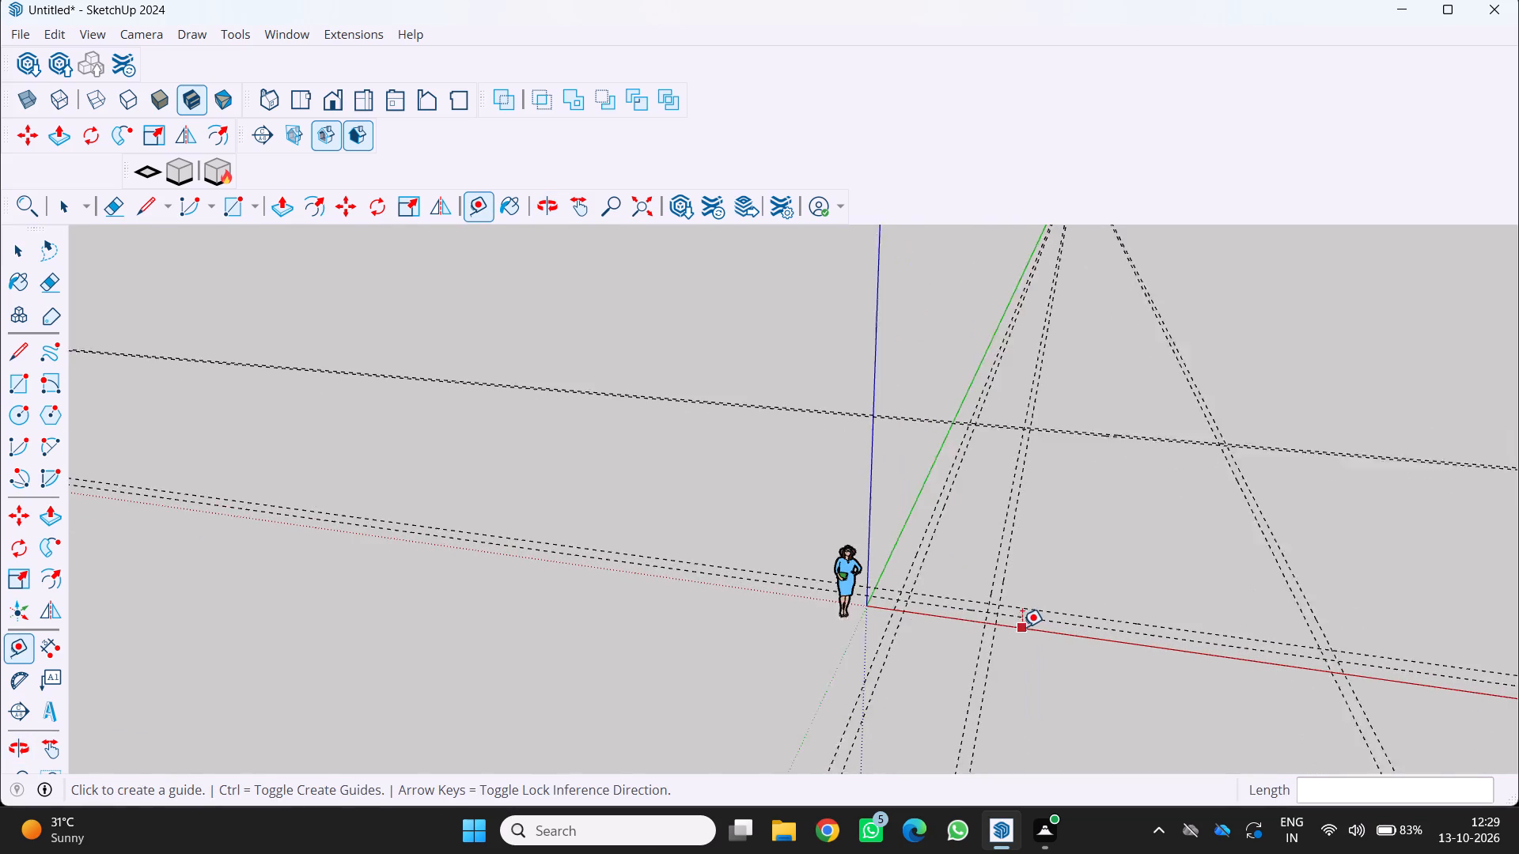
pyautogui.scroll(1, 1022, 627)
pyautogui.moveTo(1003, 628); pyautogui.dragTo(1022, 635, button='middle')
pyautogui.scroll(1, 1022, 635)
# Delete the standing scale figure beside the origin.
pyautogui.press('space')
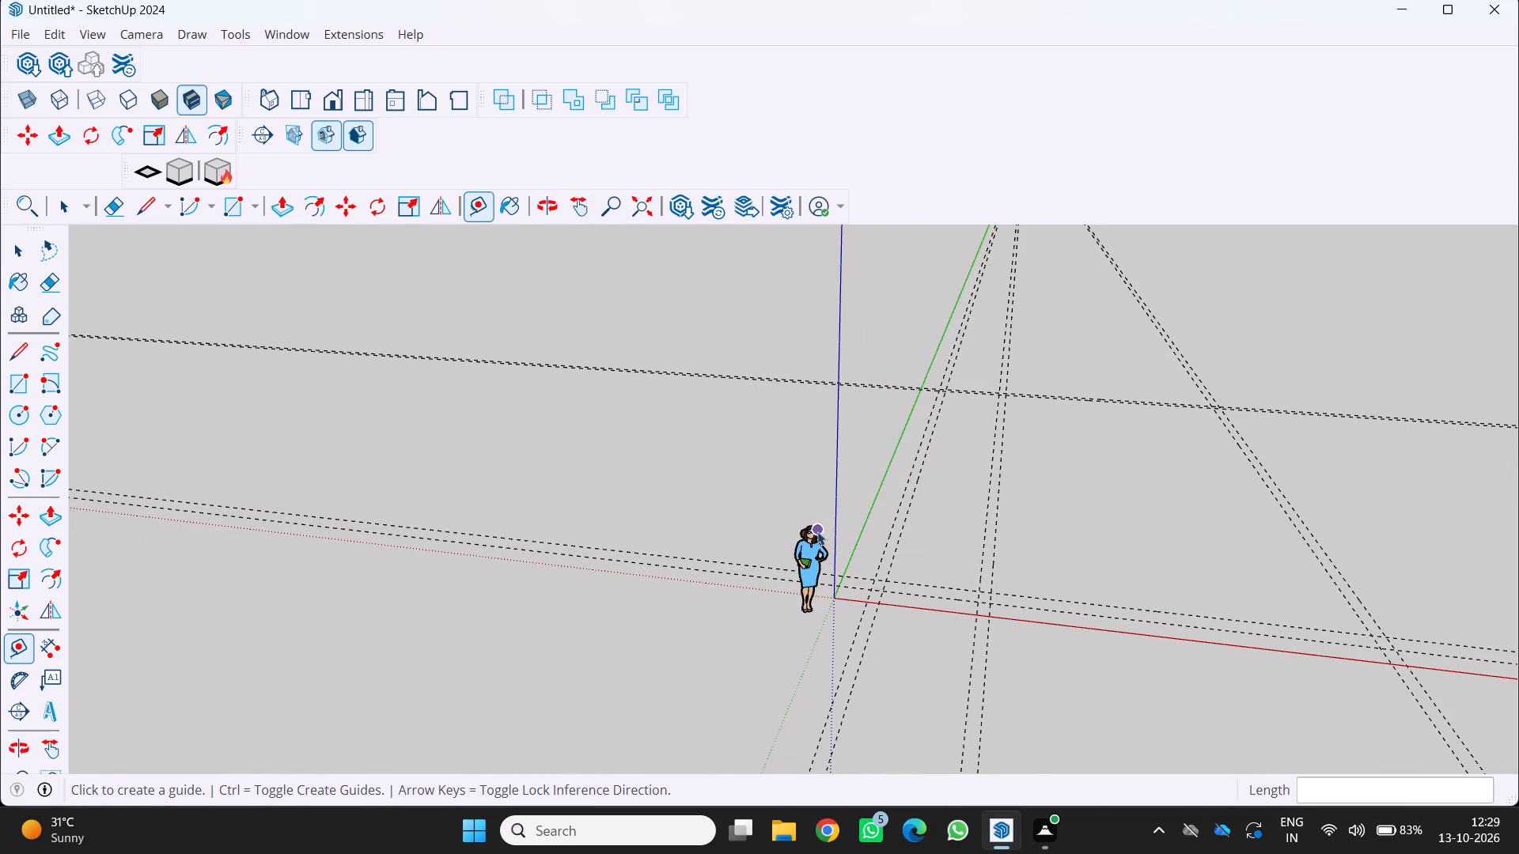
pyautogui.click(808, 546)
pyautogui.press('Delete')
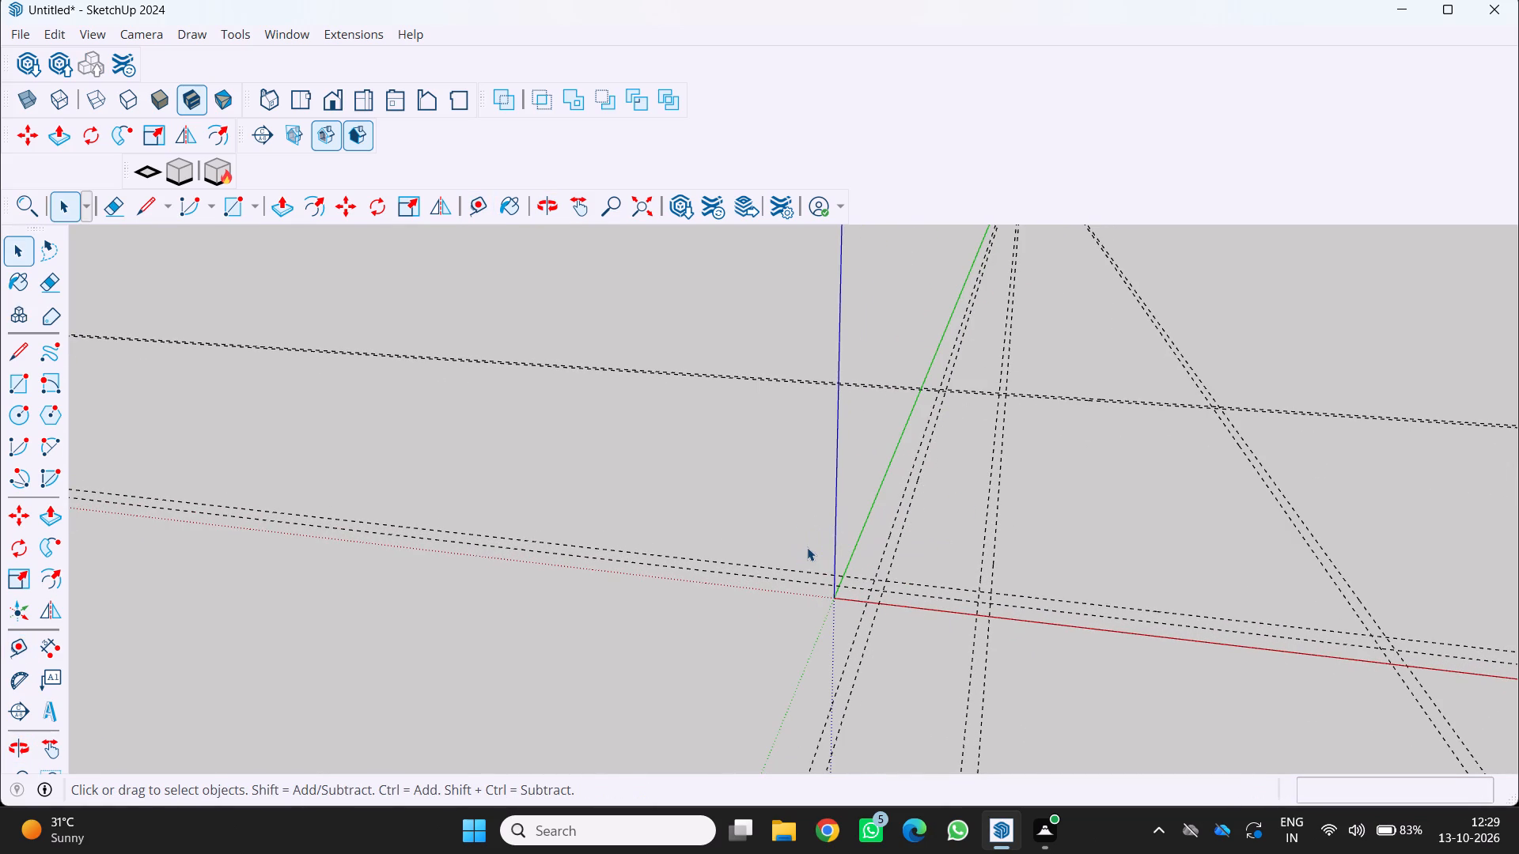
# Examine the guide layout inside the boundary from several angles and distances.
pyautogui.scroll(-4, 807, 547)
pyautogui.moveTo(807, 547); pyautogui.dragTo(857, 569, button='middle')
pyautogui.scroll(10, 849, 566)
pyautogui.moveTo(838, 563); pyautogui.dragTo(834, 547, button='middle')
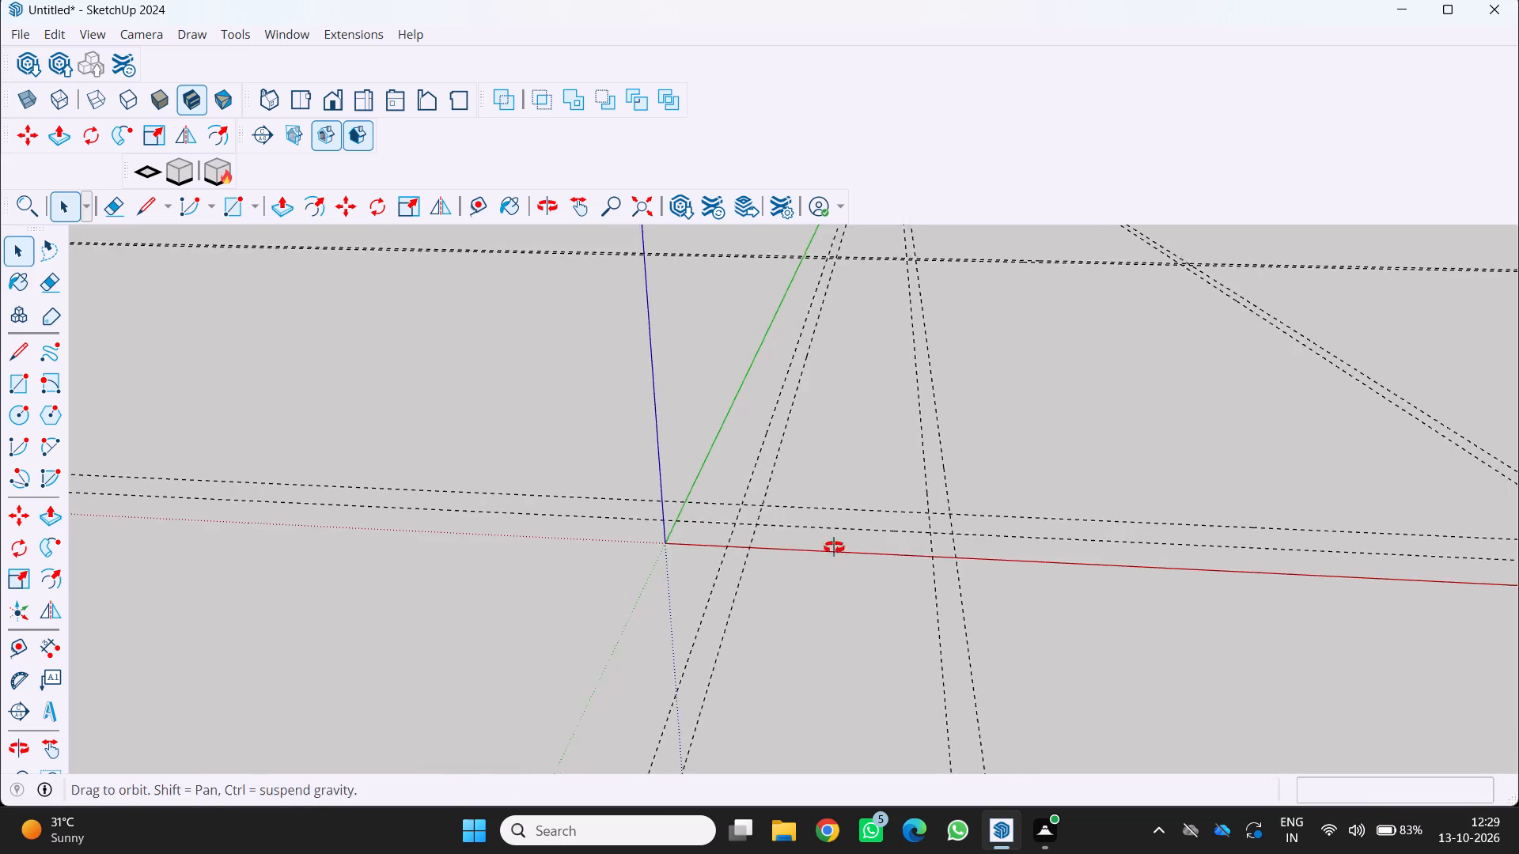
pyautogui.moveTo(834, 547); pyautogui.dragTo(831, 507, button='middle')
pyautogui.scroll(-5, 831, 507)
pyautogui.scroll(-2, 900, 493)
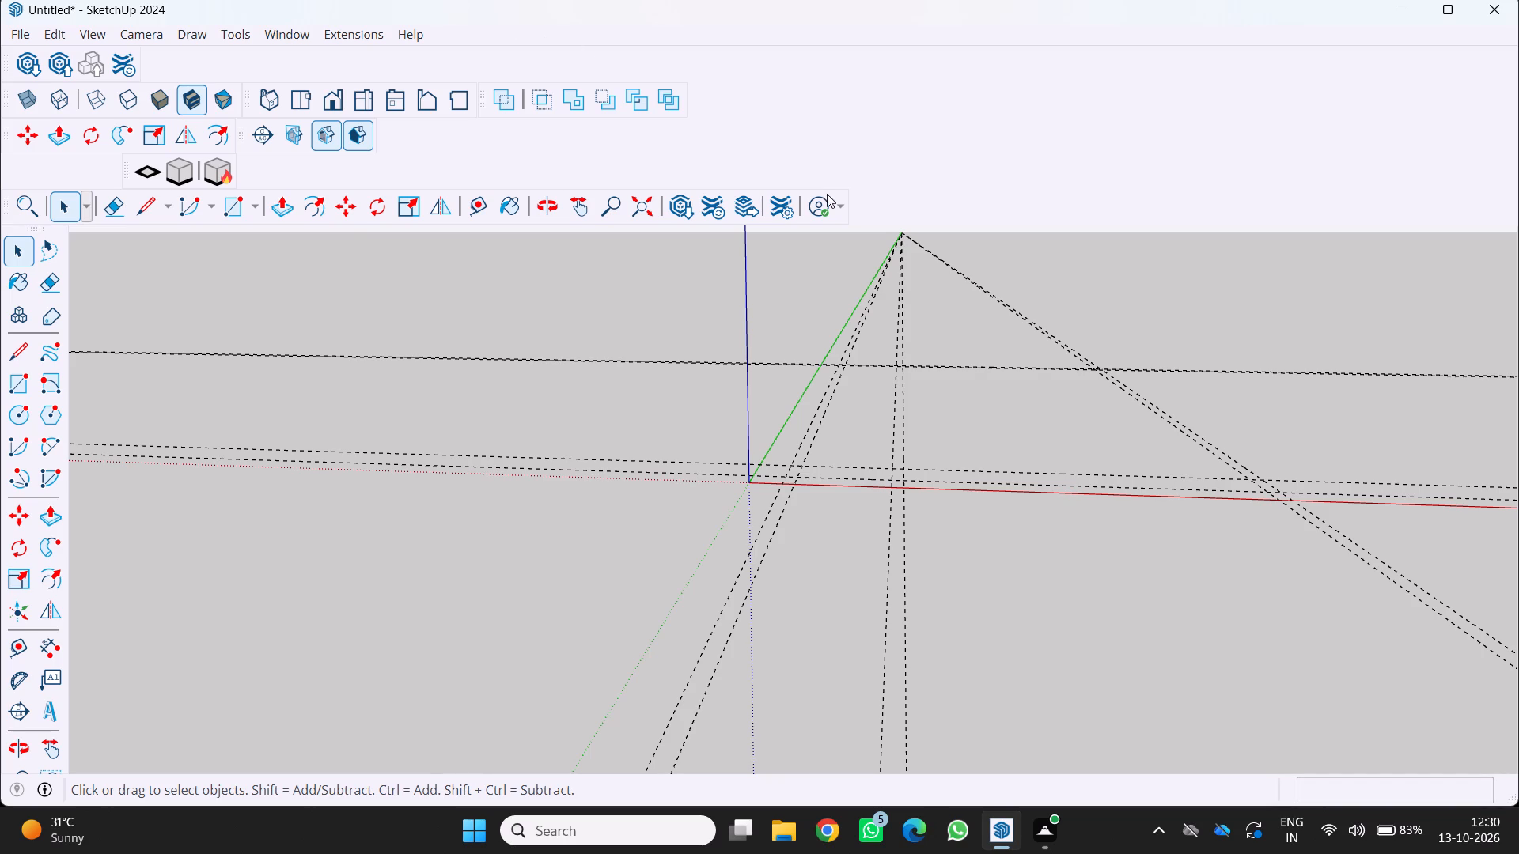
pyautogui.scroll(-8, 961, 557)
pyautogui.moveTo(1086, 524); pyautogui.dragTo(960, 561, button='middle')
pyautogui.scroll(3, 956, 561)
pyautogui.scroll(-2, 952, 560)
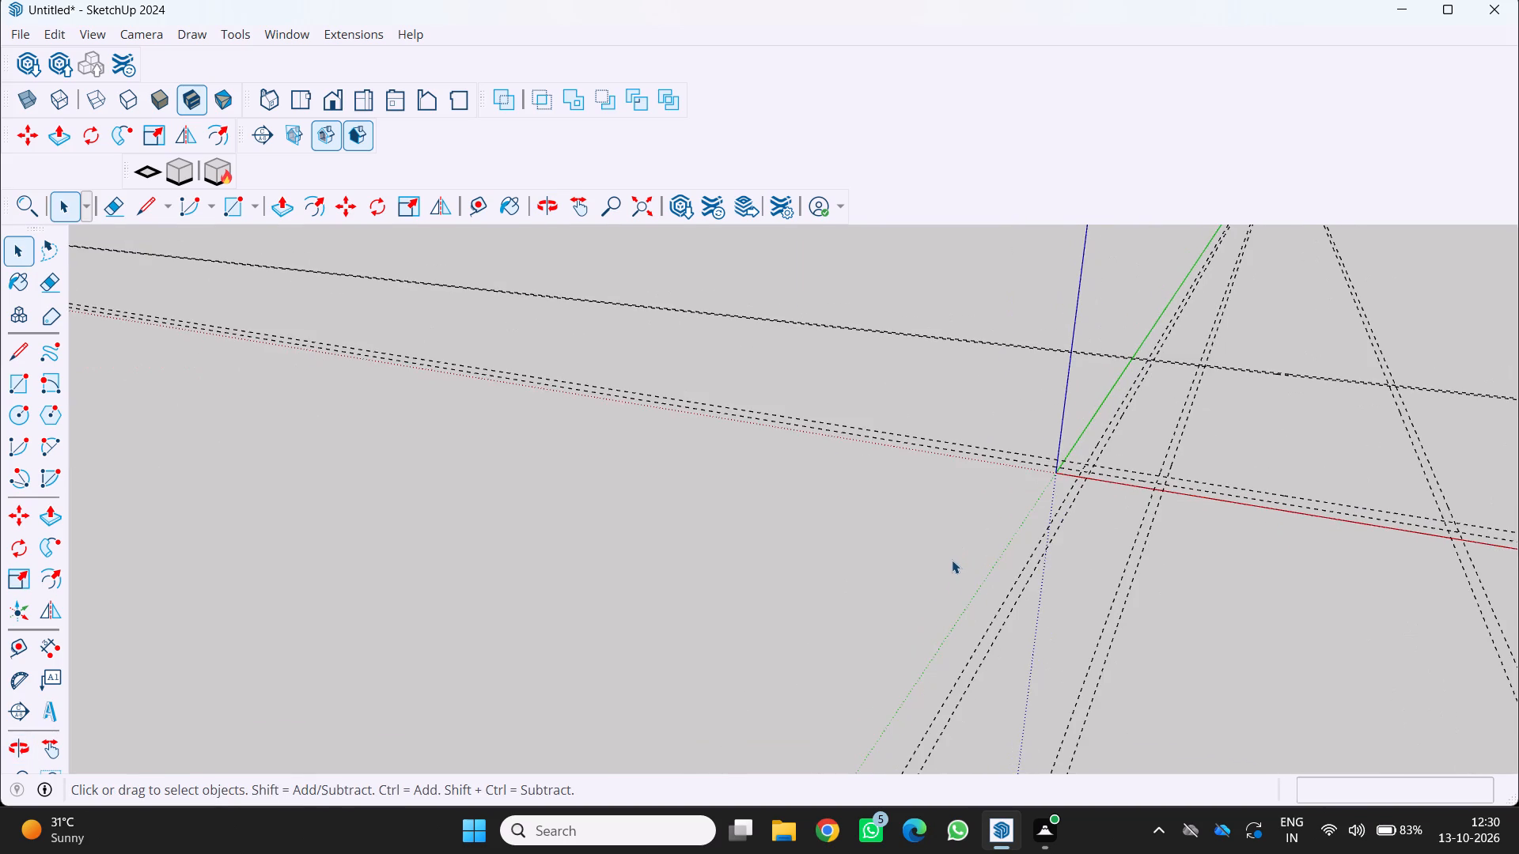
pyautogui.moveTo(955, 560); pyautogui.dragTo(991, 587, button='middle')
pyautogui.scroll(-2, 991, 587)
pyautogui.scroll(4, 1142, 502)
pyautogui.moveTo(1083, 491); pyautogui.dragTo(1163, 484, button='middle')
pyautogui.scroll(-4, 1157, 488)
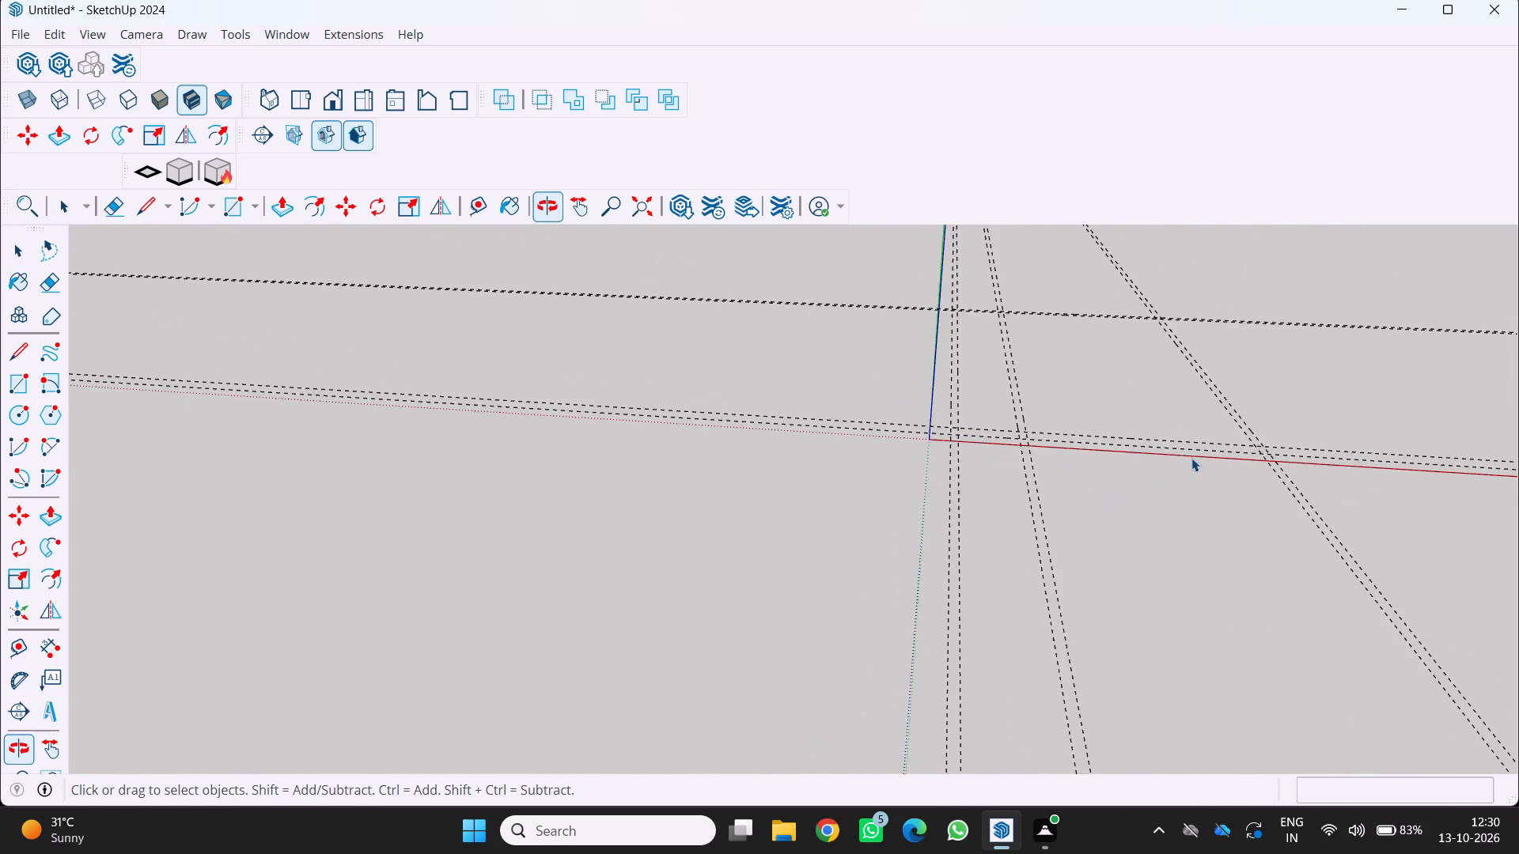
pyautogui.scroll(5, 1064, 474)
pyautogui.moveTo(1119, 502); pyautogui.dragTo(1074, 456, button='middle')
pyautogui.scroll(-5, 1074, 456)
pyautogui.scroll(3, 1083, 491)
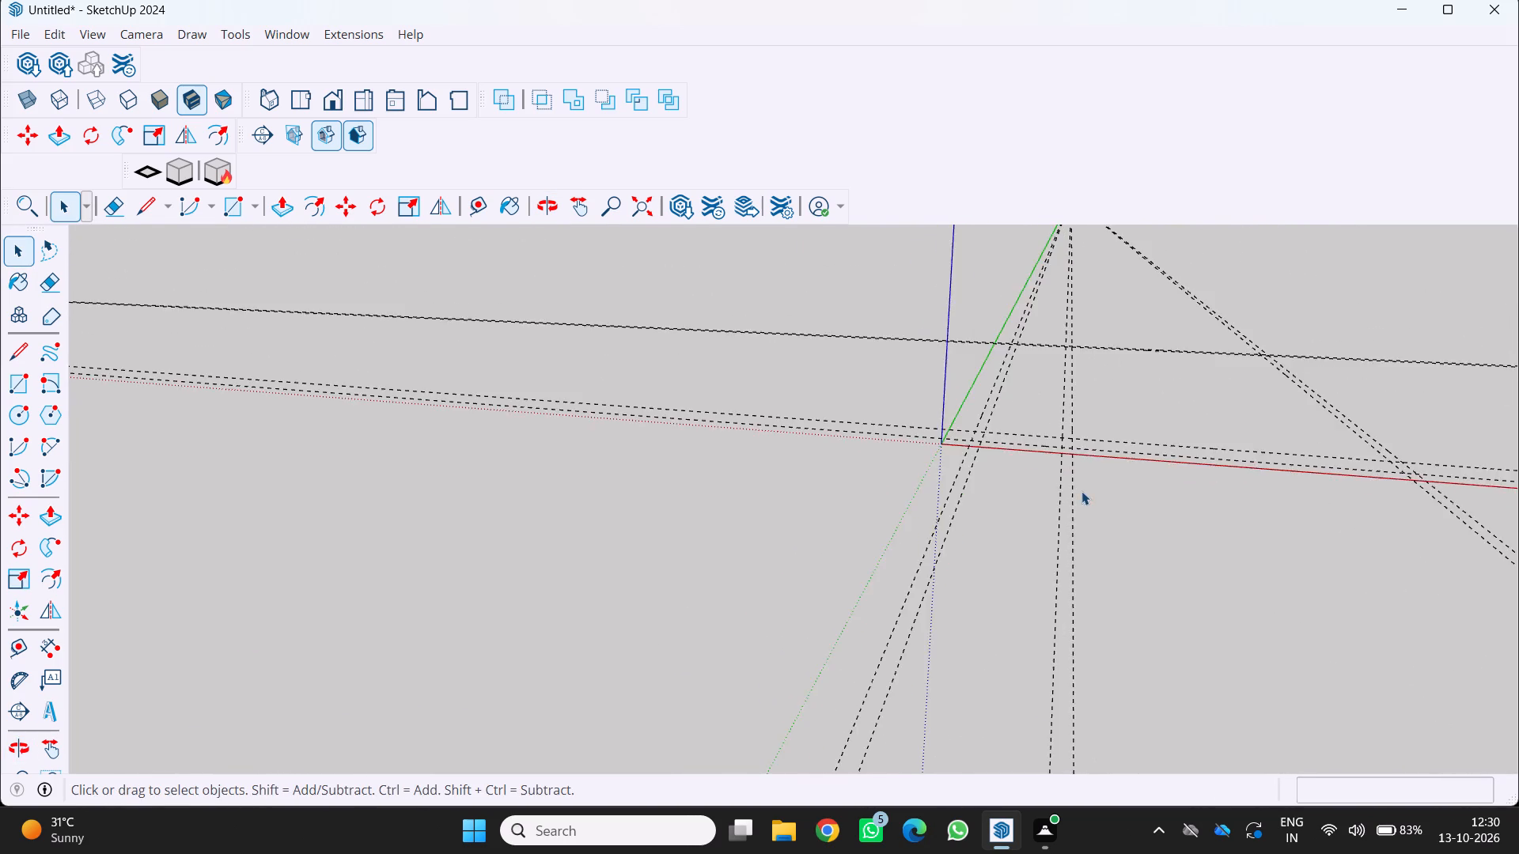
pyautogui.scroll(4, 1081, 491)
pyautogui.moveTo(1085, 500); pyautogui.dragTo(1159, 570, button='middle')
pyautogui.scroll(-4, 1158, 569)
pyautogui.scroll(2, 1136, 493)
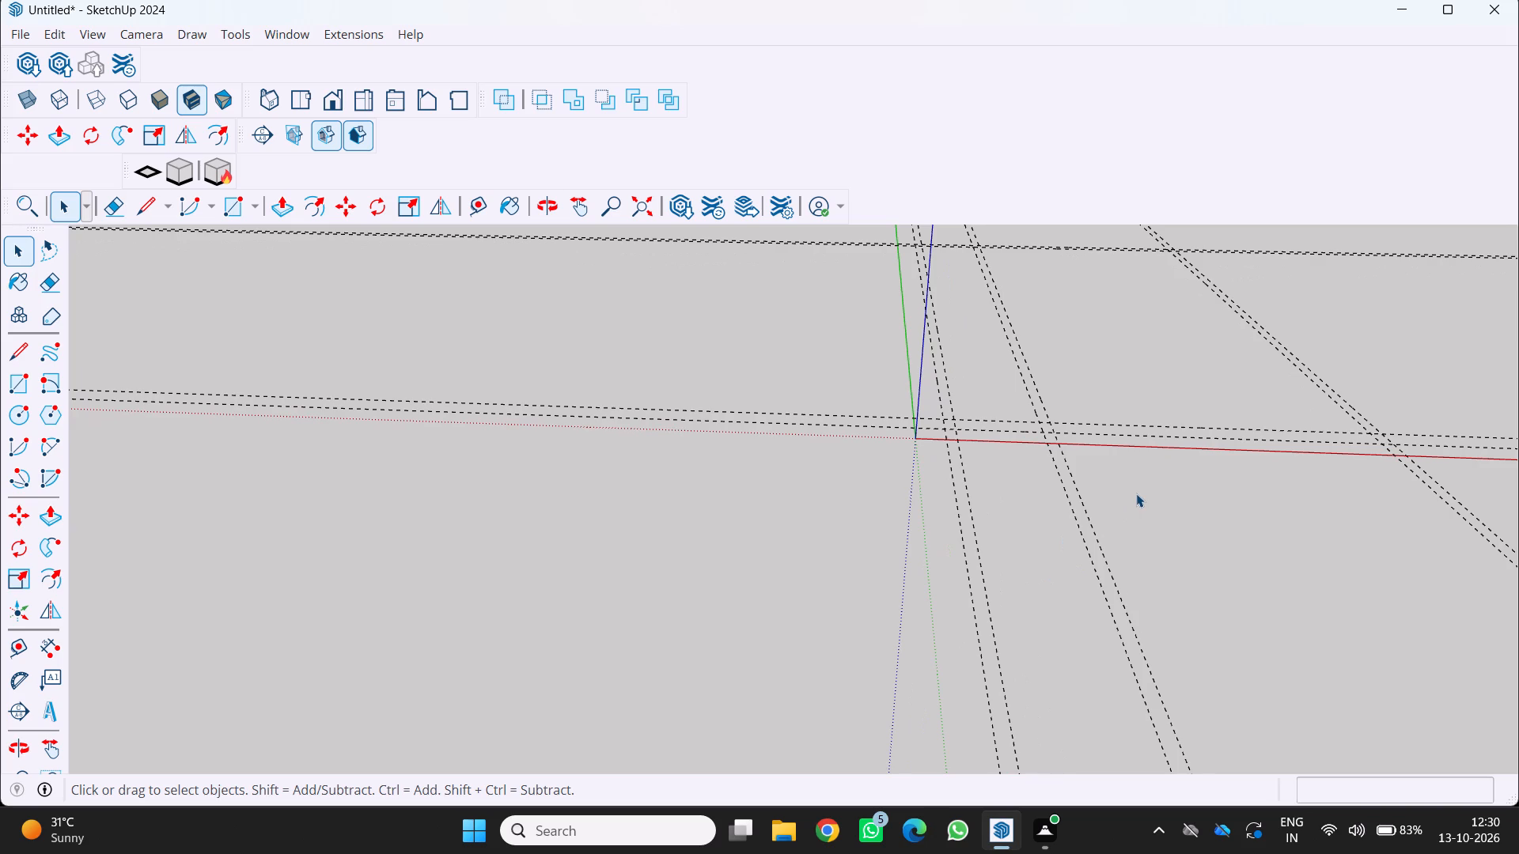
pyautogui.scroll(-6, 946, 501)
pyautogui.moveTo(1075, 470); pyautogui.dragTo(1070, 408, button='middle')
pyautogui.scroll(-2, 1071, 472)
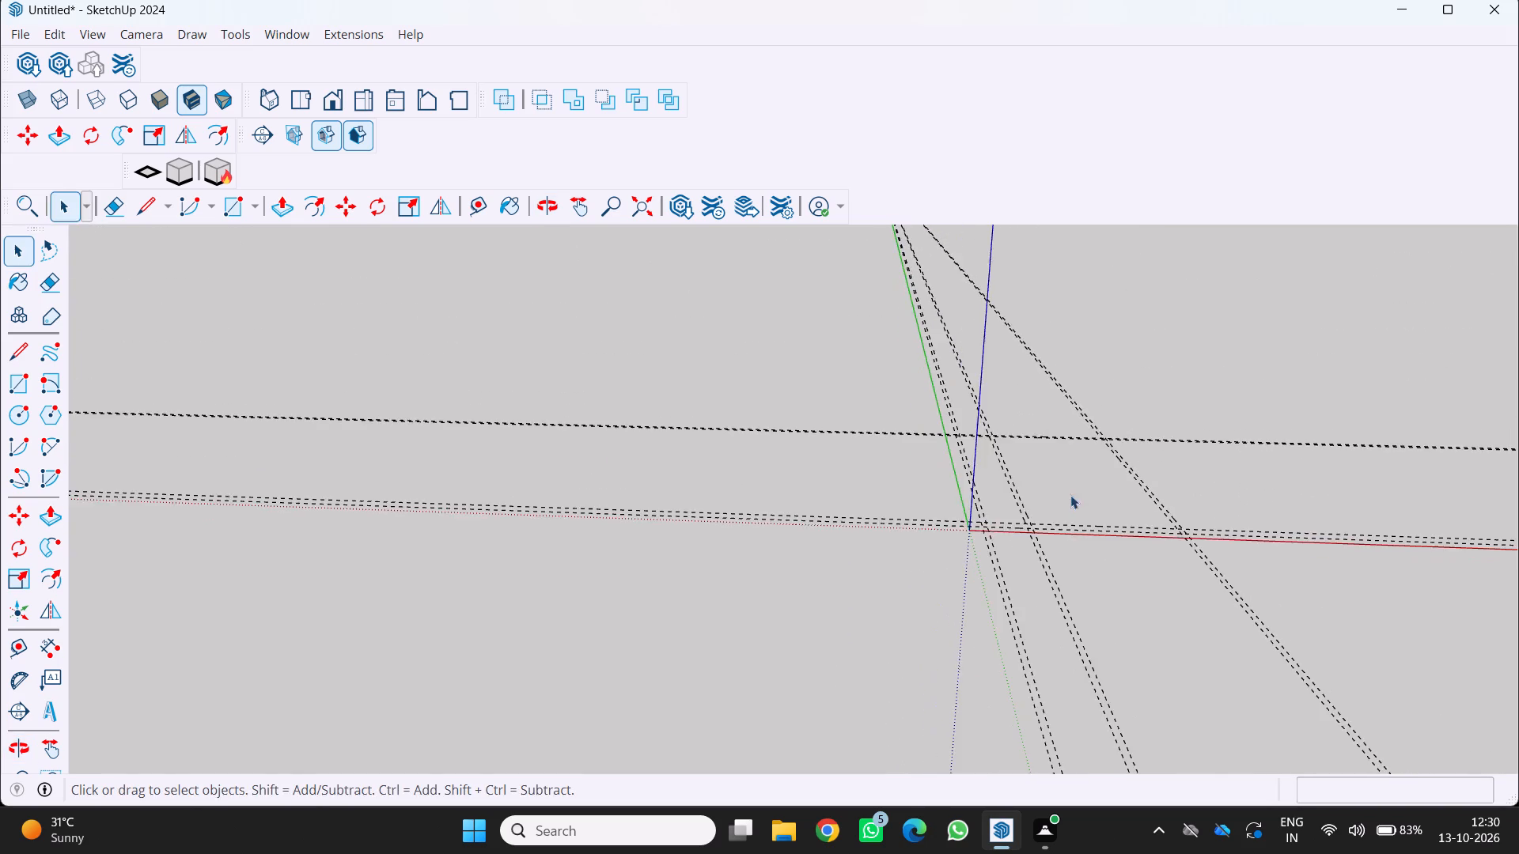
pyautogui.scroll(-2, 1070, 495)
pyautogui.moveTo(1070, 501); pyautogui.dragTo(973, 541, button='middle')
pyautogui.scroll(1, 1080, 512)
pyautogui.scroll(1, 1400, 452)
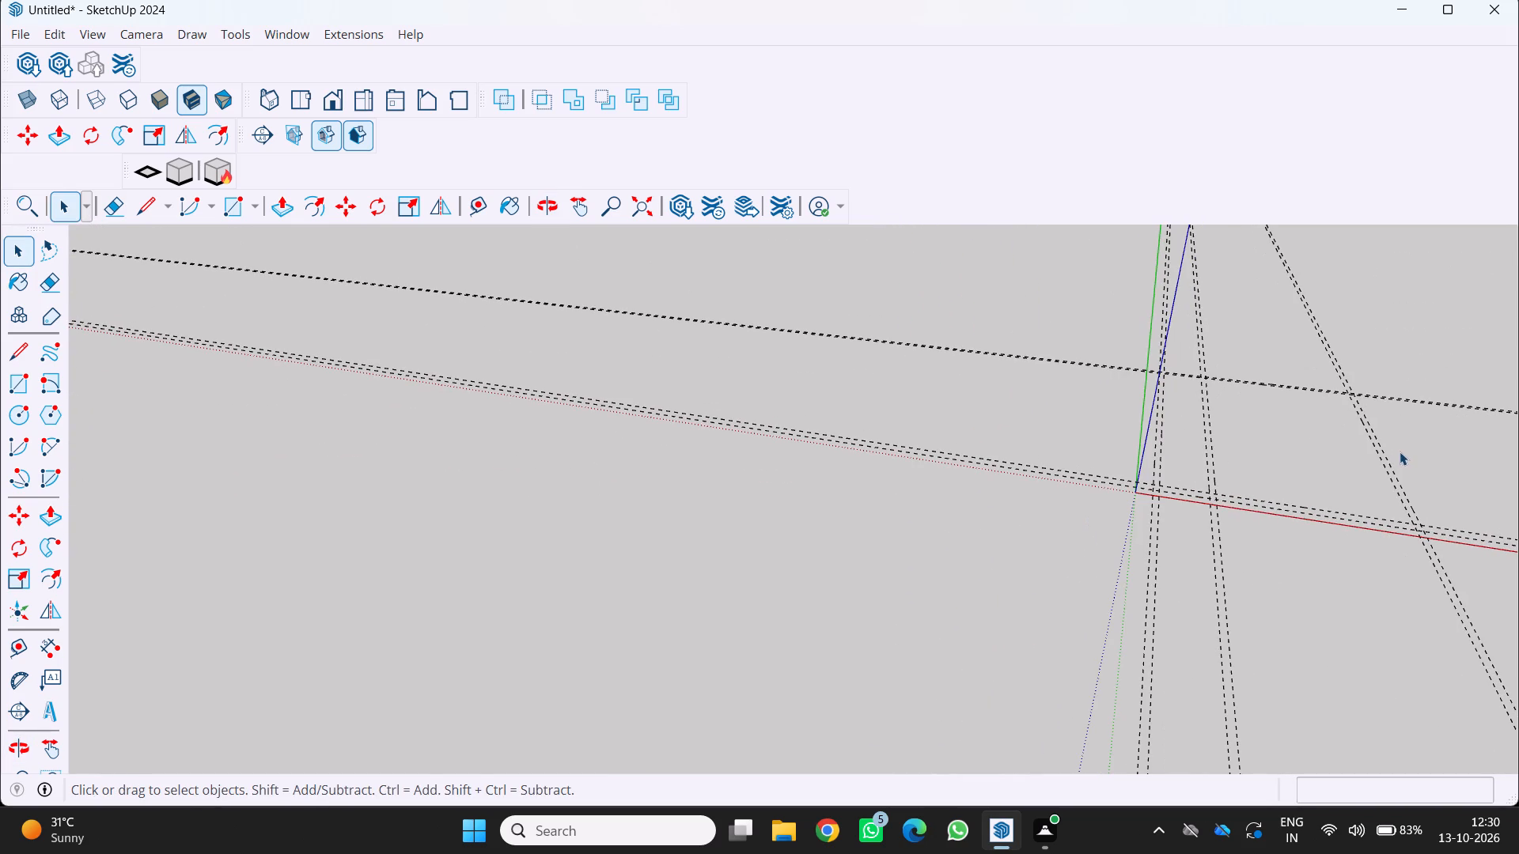
pyautogui.keyDown('shift'); pyautogui.moveTo(1393, 448); pyautogui.dragTo(991, 410, button='middle'); pyautogui.keyUp('shift')
pyautogui.scroll(3, 1014, 448)
pyautogui.moveTo(1027, 452); pyautogui.dragTo(1133, 486, button='middle')
pyautogui.scroll(1, 1045, 460)
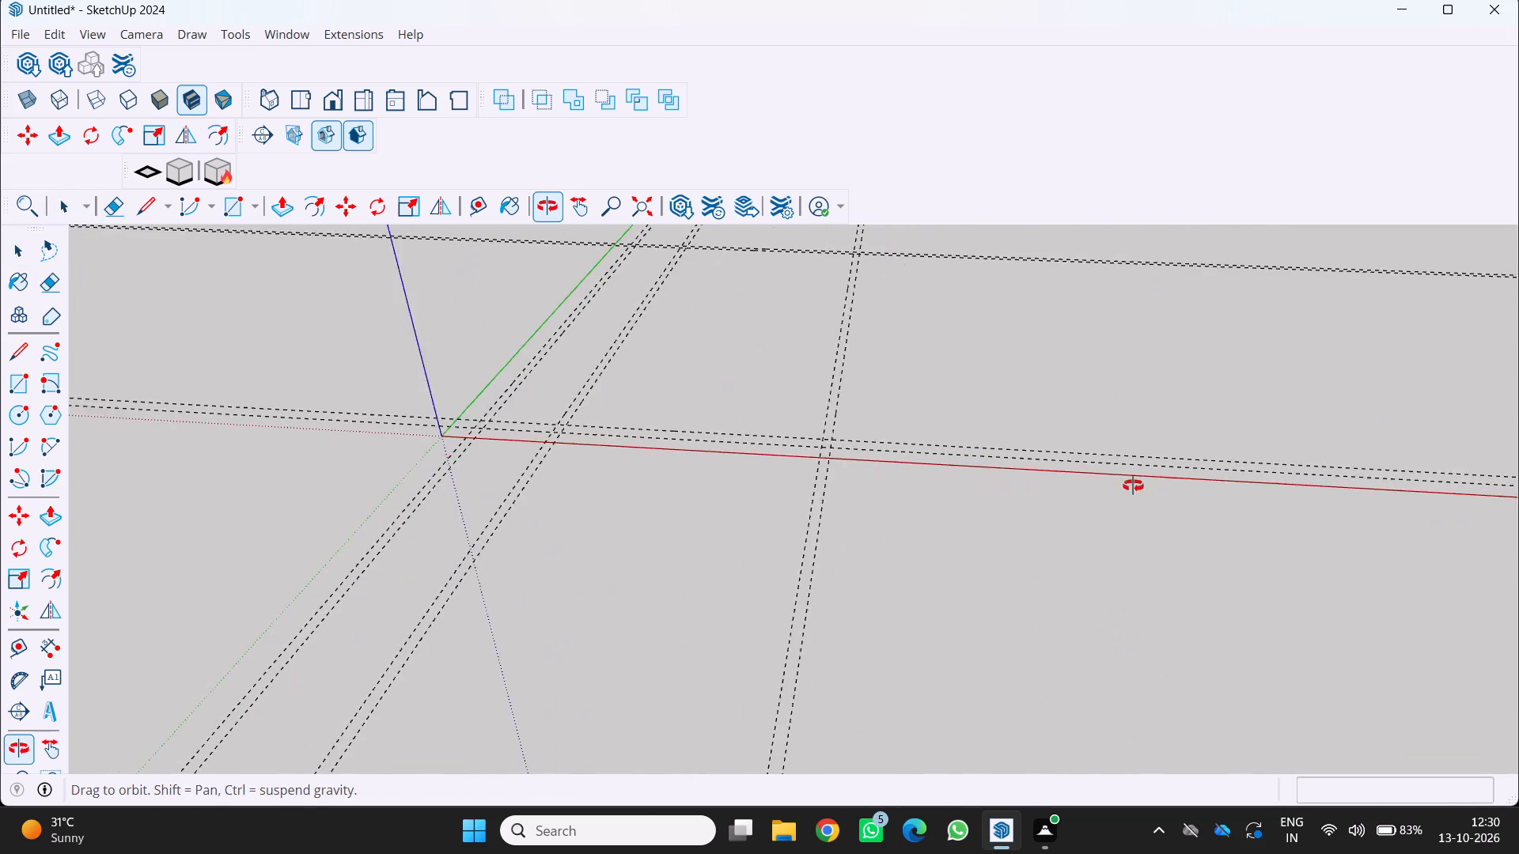
pyautogui.moveTo(1133, 486); pyautogui.dragTo(1132, 484, button='middle')
pyautogui.scroll(-8, 942, 471)
pyautogui.moveTo(1052, 457); pyautogui.dragTo(1119, 456, button='middle')
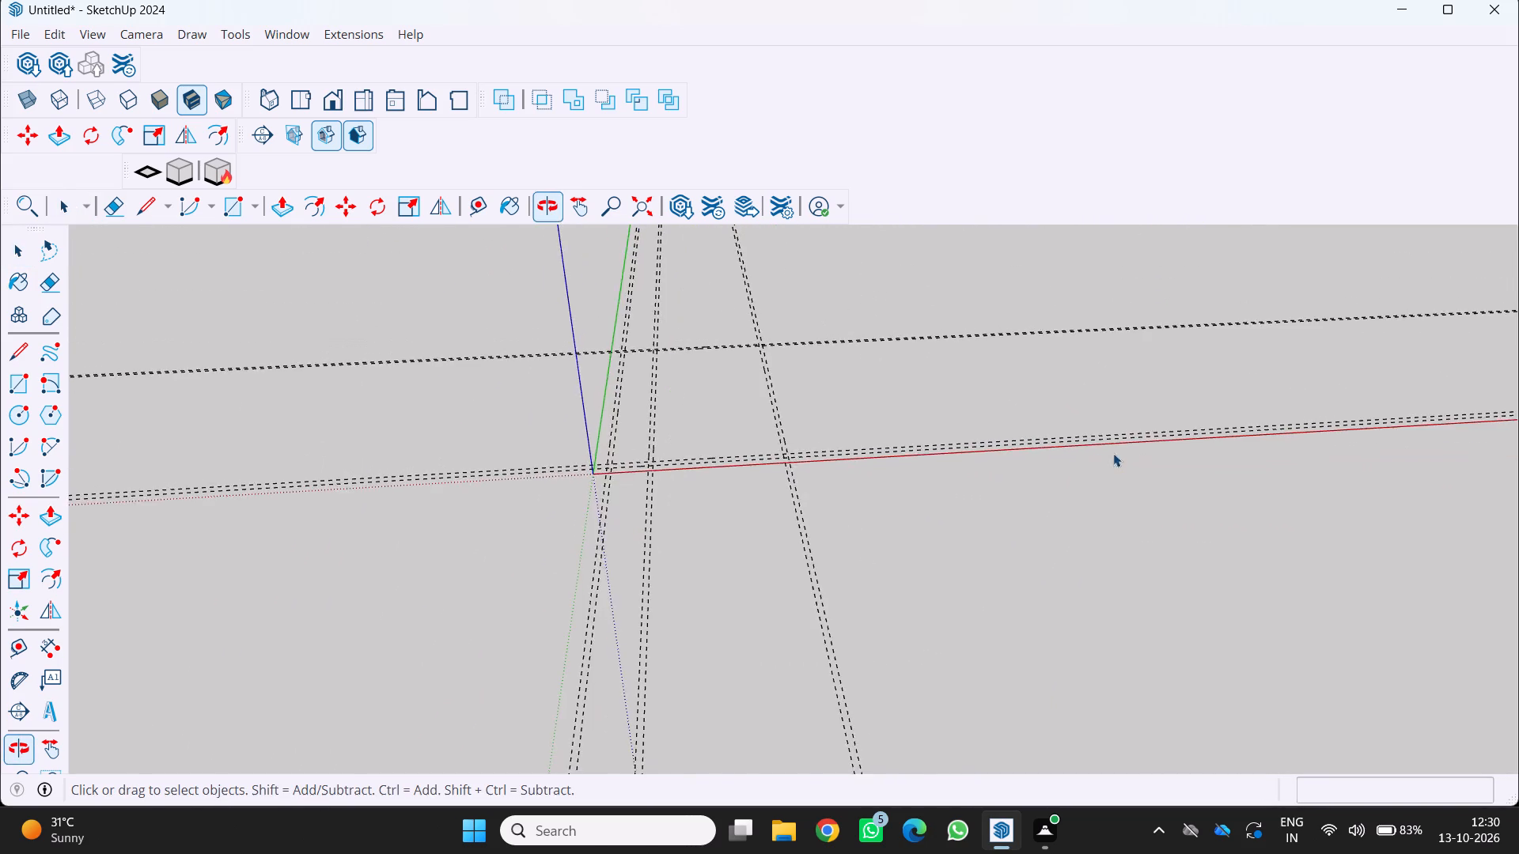
# Examine the guide layout around the origin and across the building width from several angles and distances.
pyautogui.scroll(-3, 1088, 462)
pyautogui.press('5')
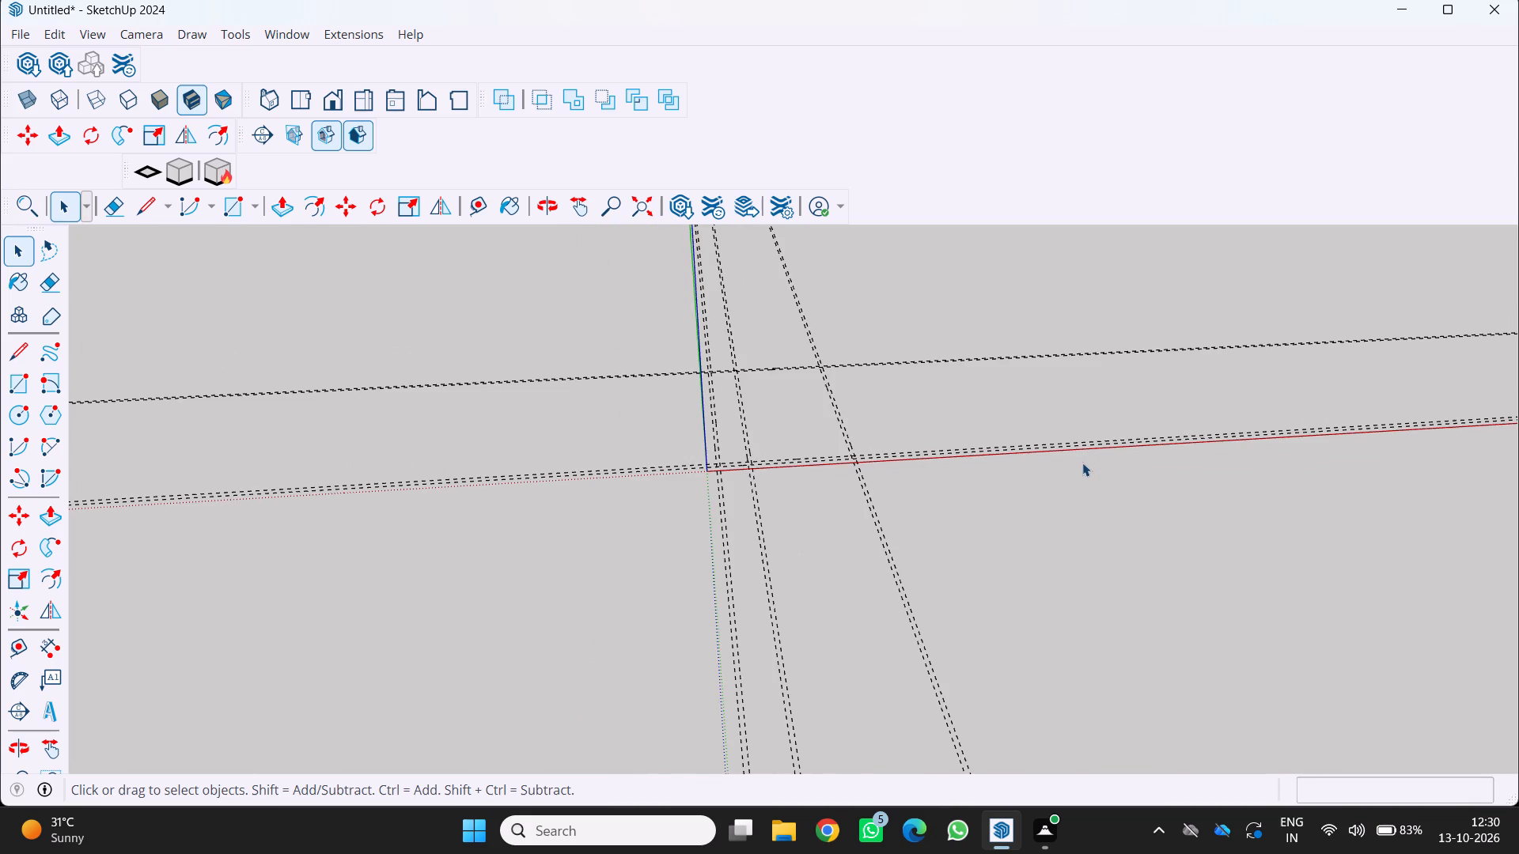
pyautogui.press('u')
pyautogui.scroll(-2, 1054, 548)
pyautogui.moveTo(892, 576); pyautogui.dragTo(756, 595, button='middle')
pyautogui.scroll(6, 1233, 229)
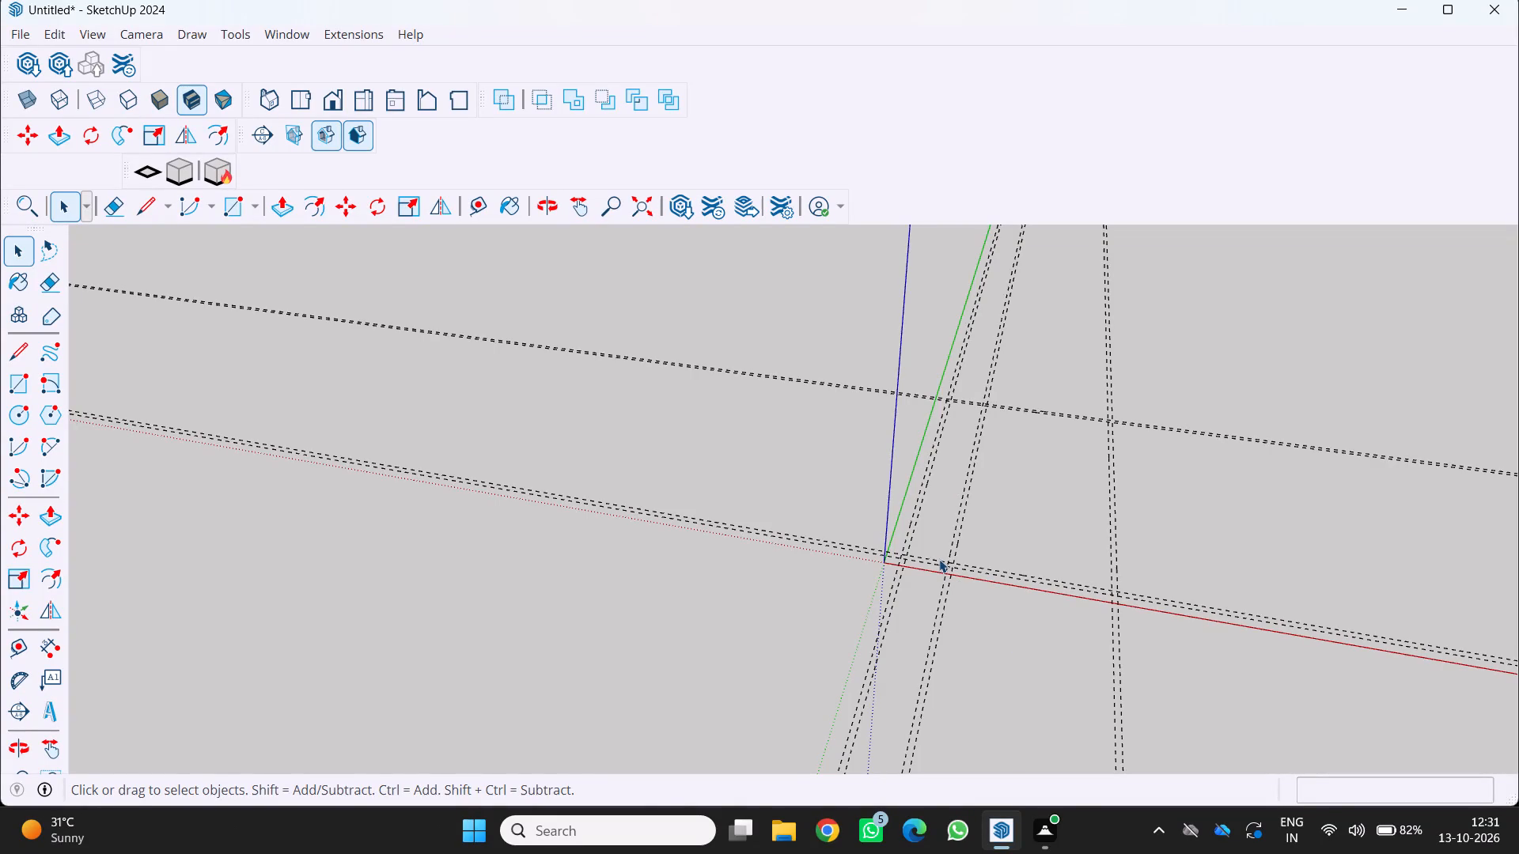
pyautogui.scroll(-1, 939, 558)
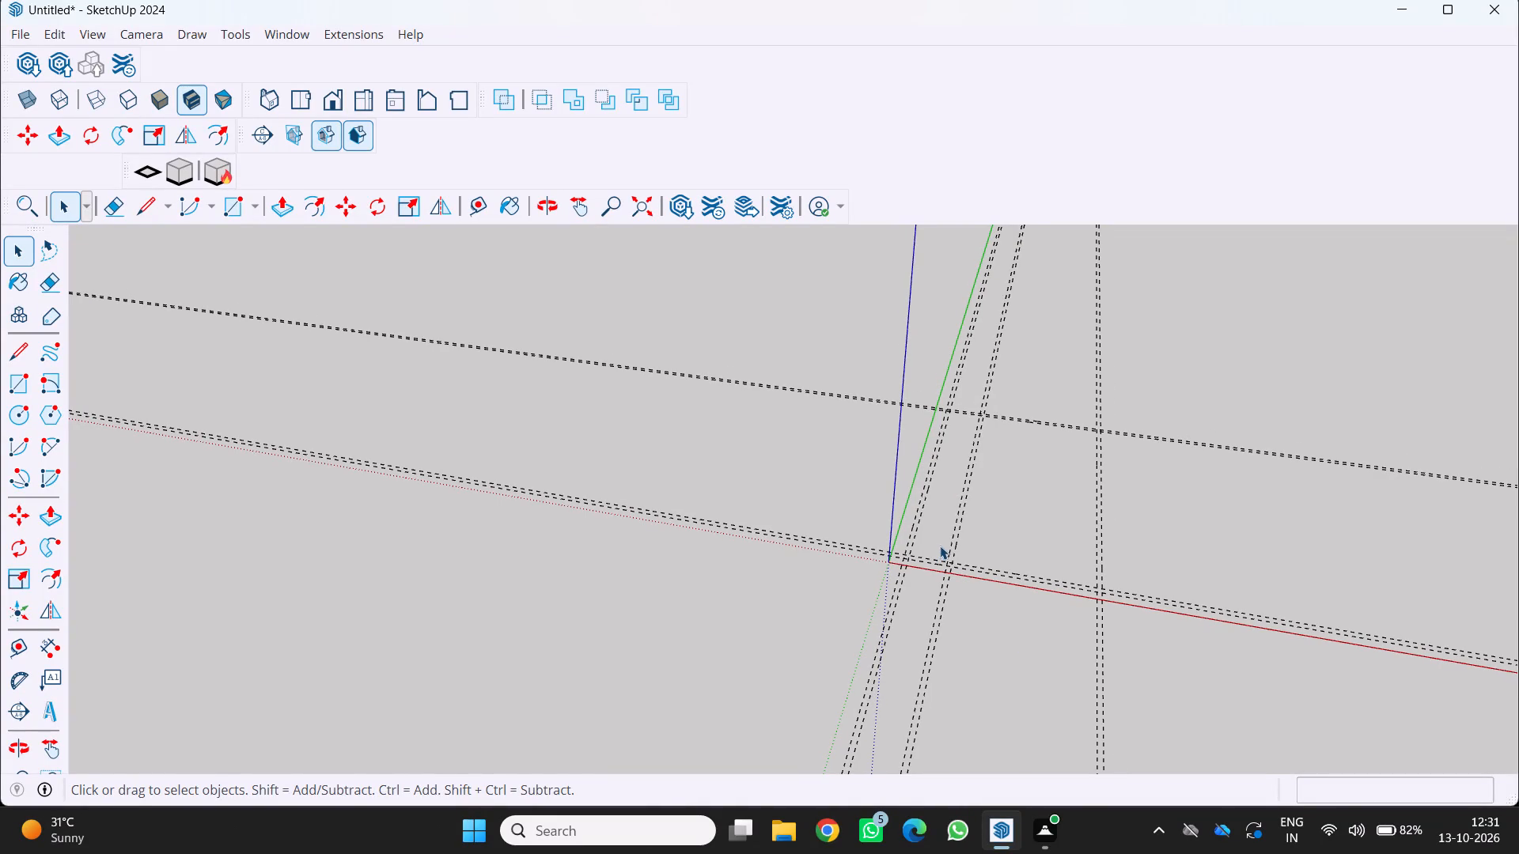
pyautogui.scroll(2, 1168, 466)
pyautogui.moveTo(1019, 493); pyautogui.dragTo(1082, 542, button='middle')
pyautogui.scroll(2, 955, 429)
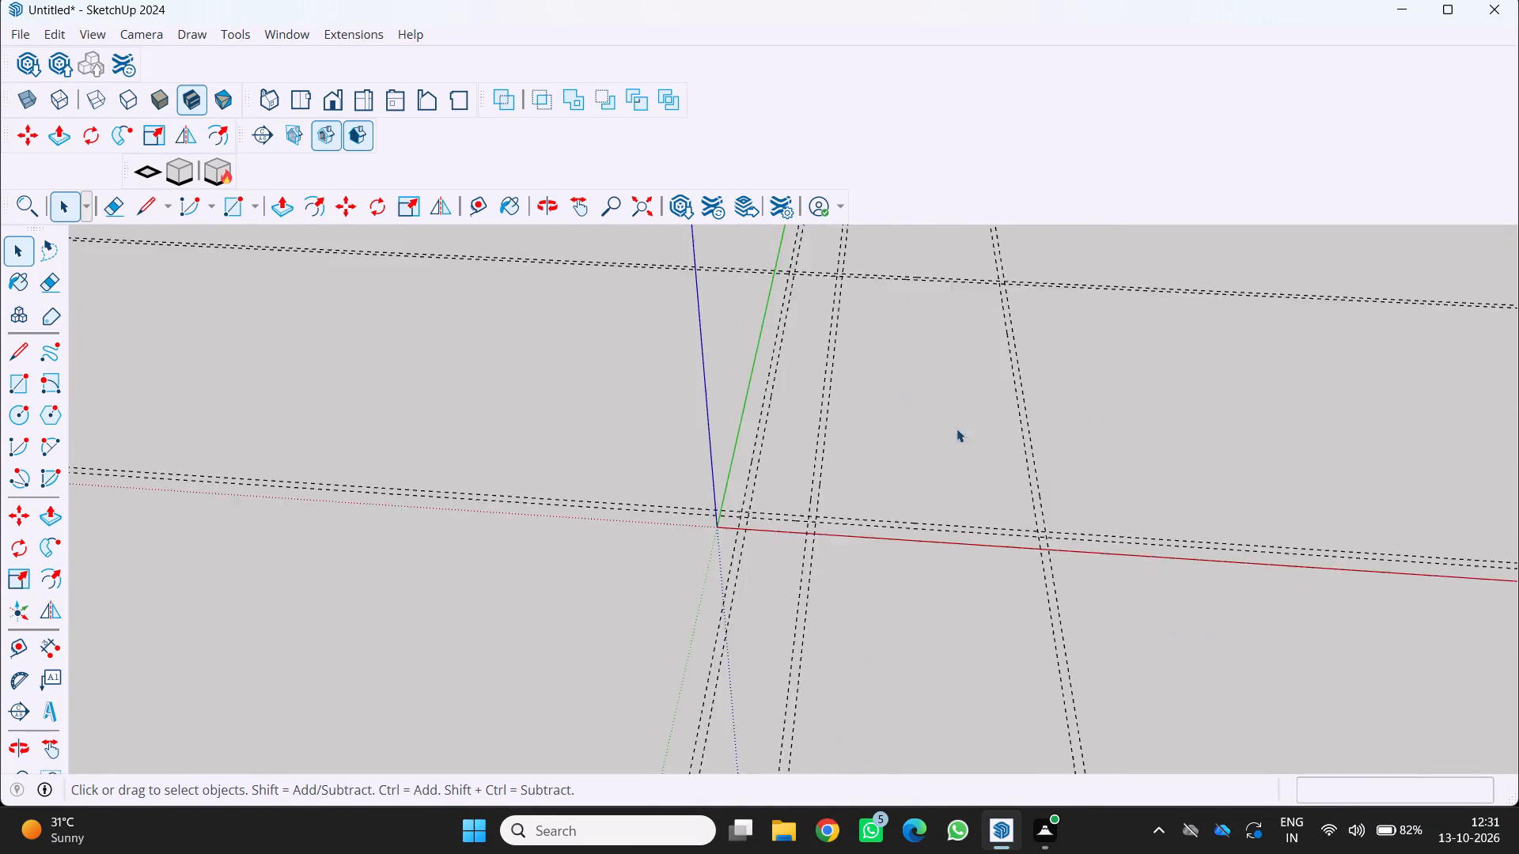
pyautogui.scroll(4, 956, 429)
pyautogui.moveTo(1170, 452); pyautogui.dragTo(1200, 516, button='middle')
pyautogui.scroll(-5, 1204, 513)
pyautogui.moveTo(995, 467); pyautogui.dragTo(890, 444, button='middle')
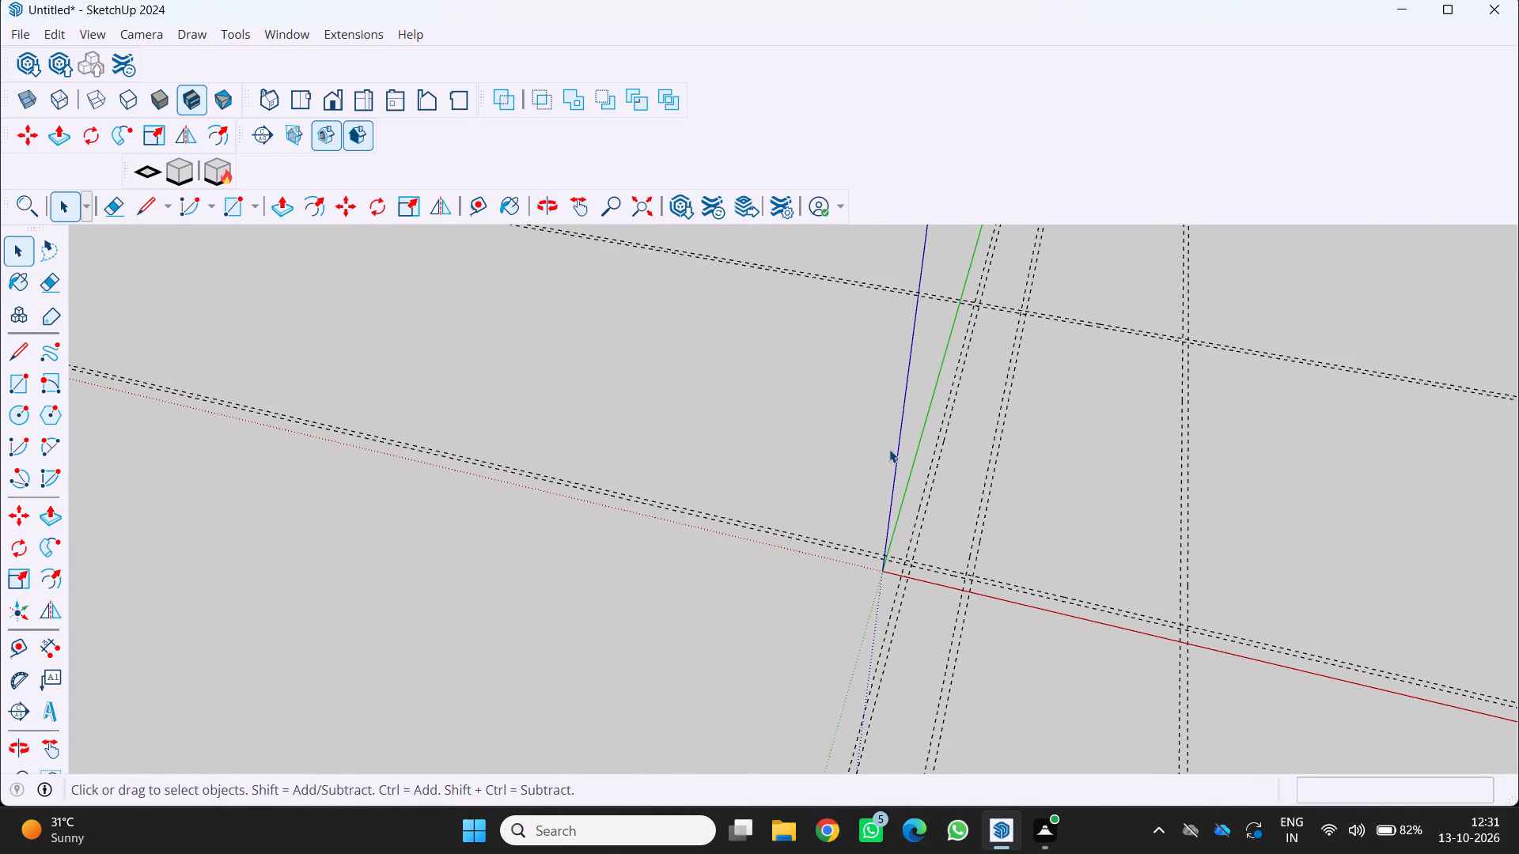
pyautogui.scroll(-5, 1011, 482)
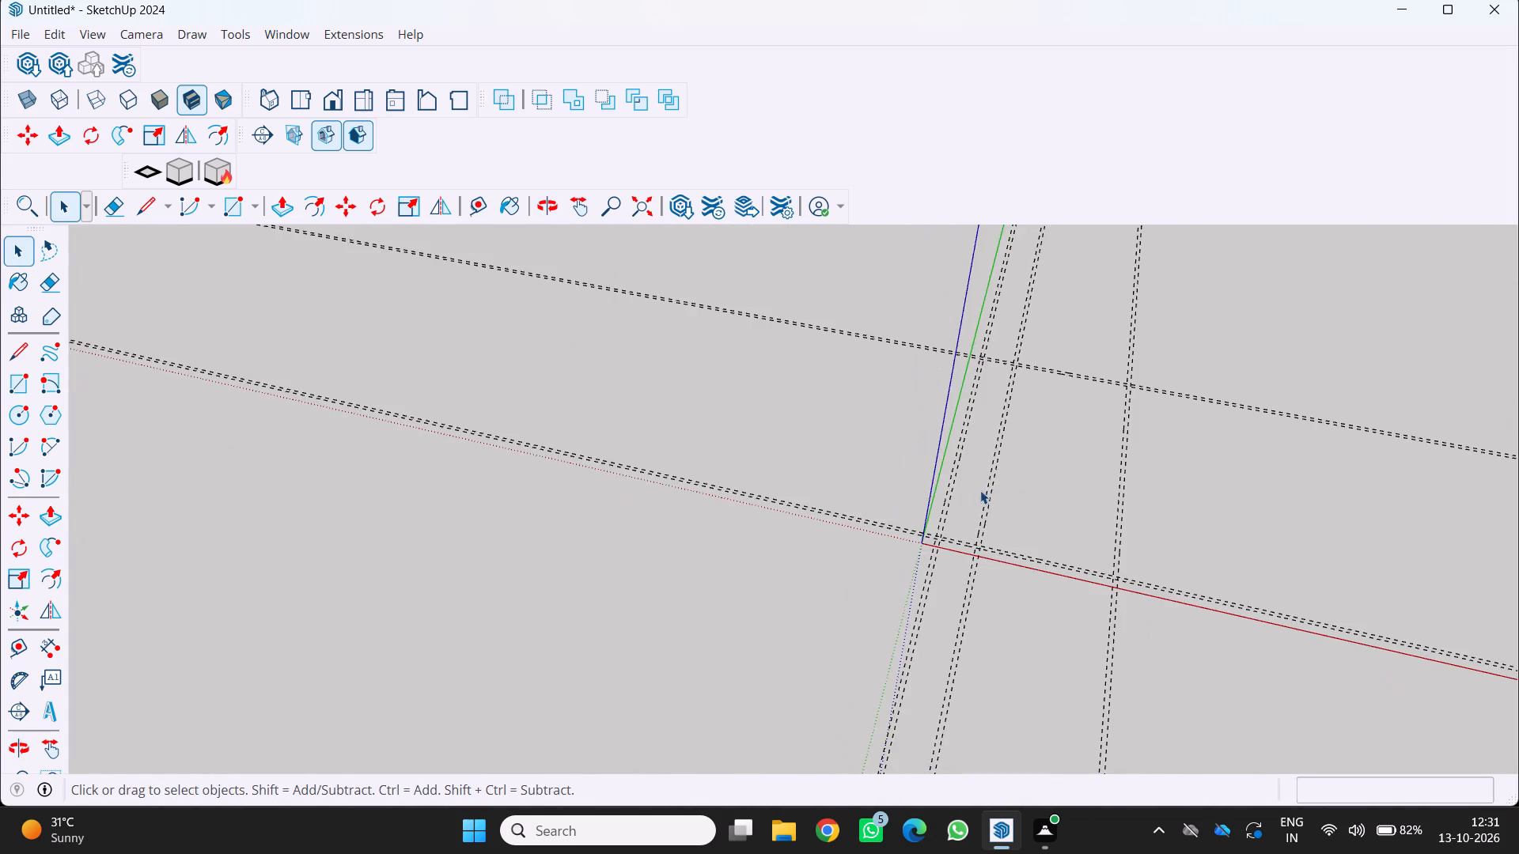
pyautogui.moveTo(981, 490); pyautogui.dragTo(1005, 542, button='middle')
pyautogui.scroll(-3, 955, 512)
pyautogui.moveTo(961, 487); pyautogui.dragTo(998, 497, button='middle')
pyautogui.scroll(2, 1025, 474)
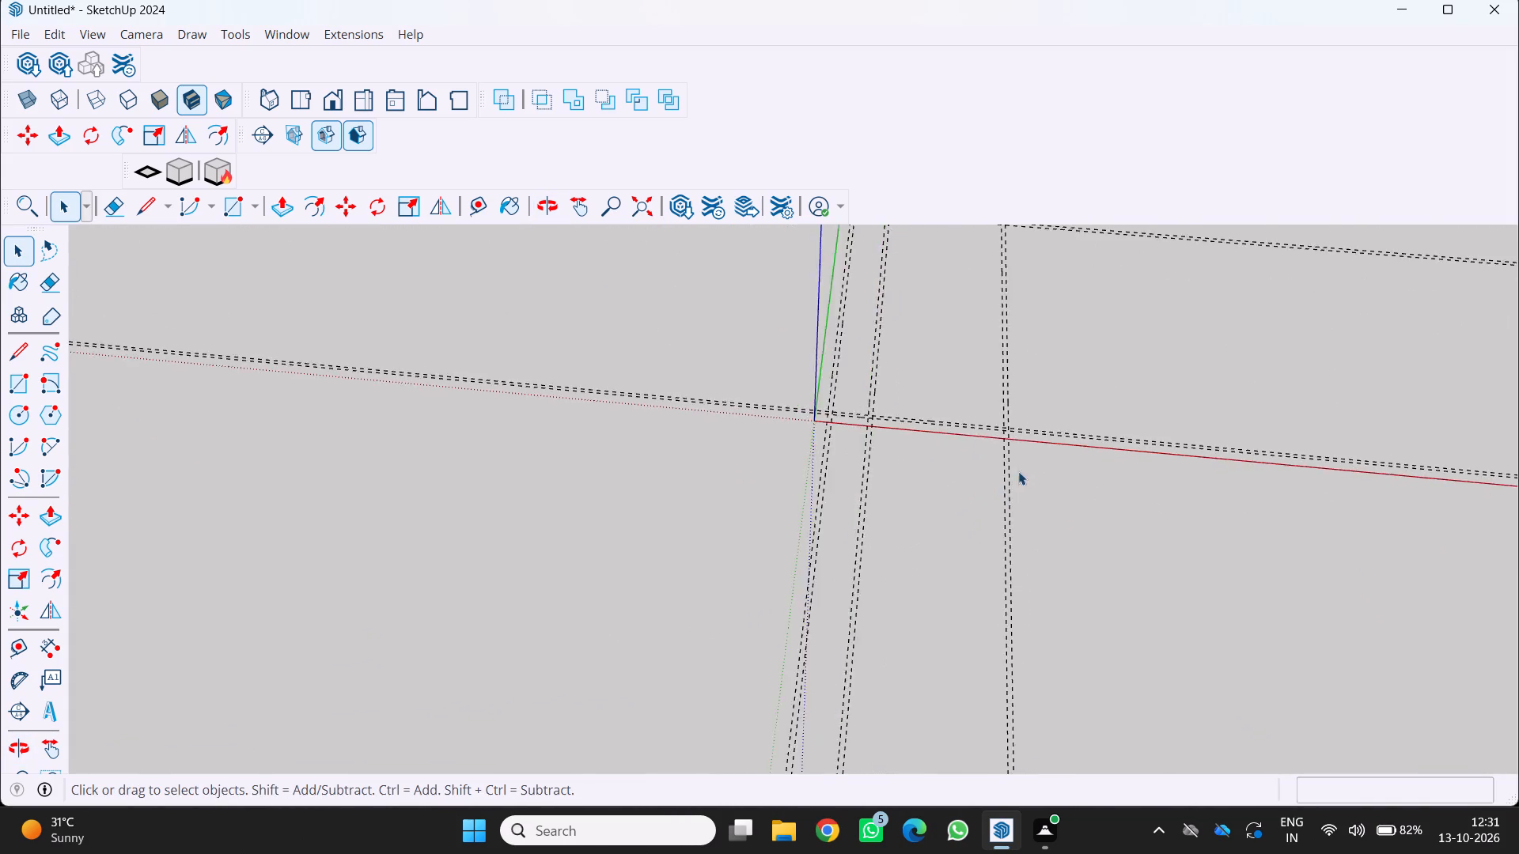
pyautogui.scroll(4, 1018, 471)
pyautogui.middleClick(979, 423)
pyautogui.scroll(2, 979, 425)
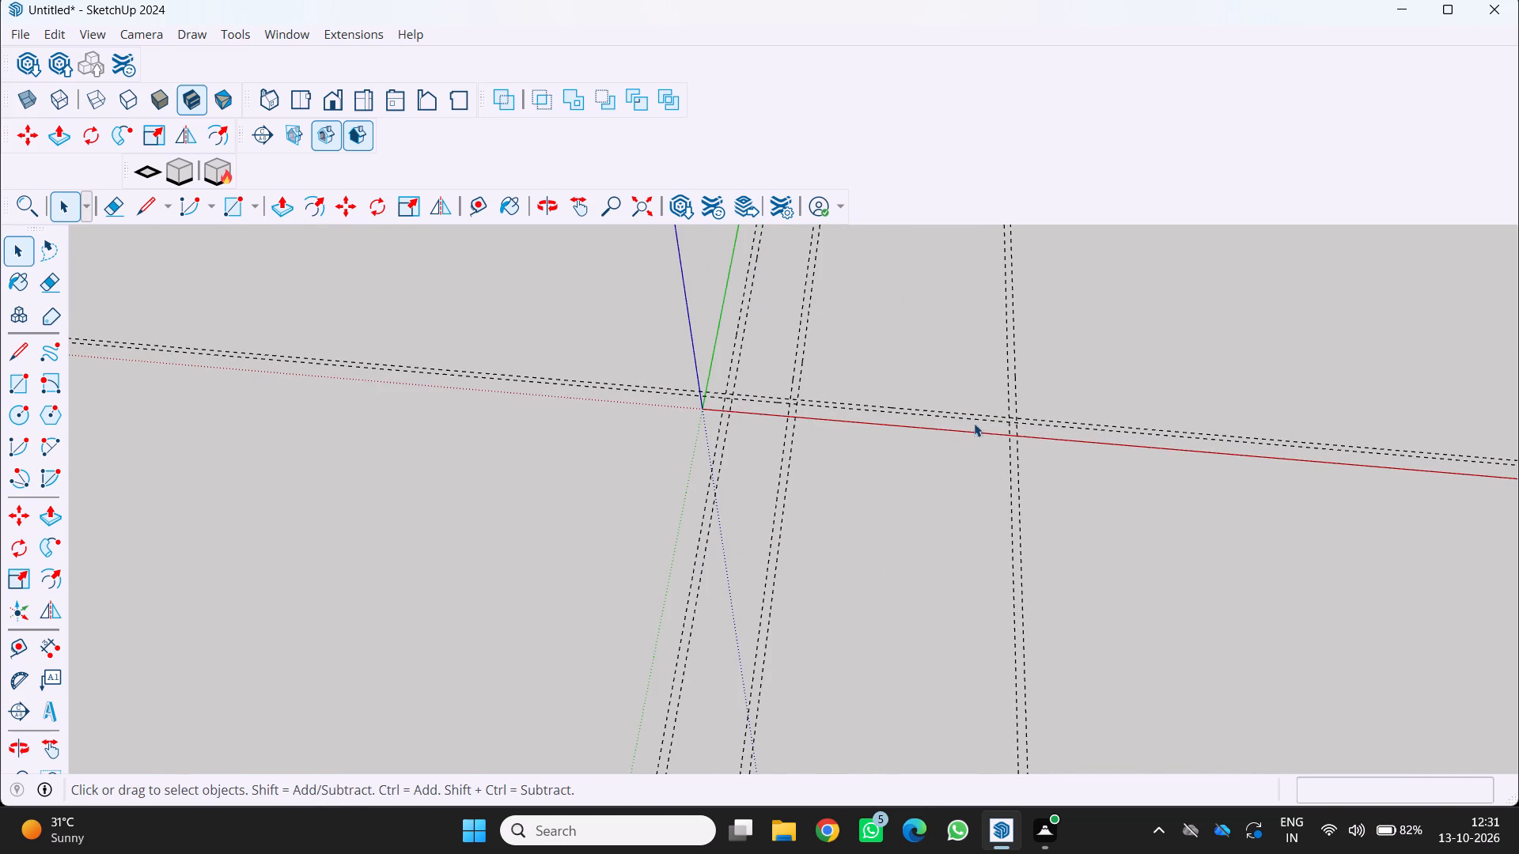
pyautogui.moveTo(975, 424); pyautogui.dragTo(1063, 488, button='middle')
pyautogui.scroll(-5, 1063, 488)
pyautogui.moveTo(1035, 421); pyautogui.dragTo(953, 395, button='middle')
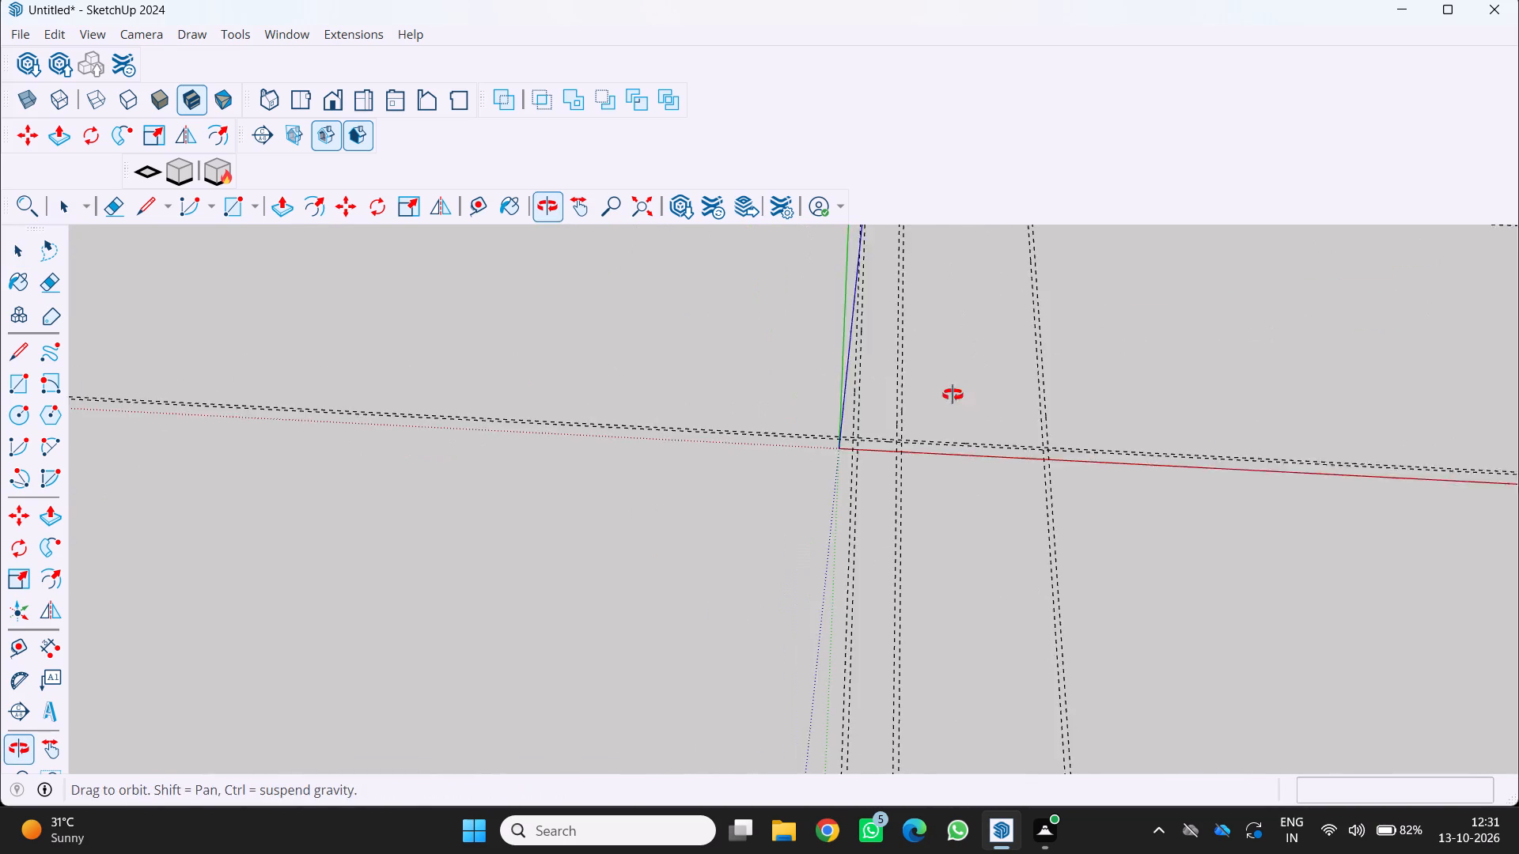
pyautogui.moveTo(953, 395); pyautogui.dragTo(952, 395, button='middle')
pyautogui.scroll(-6, 945, 399)
pyautogui.moveTo(1093, 399); pyautogui.dragTo(1061, 321, button='middle')
# Draw a 30' by 9" rectangle between the far pair of guides parallel to the red axis, spanning the building's full width.
pyautogui.scroll(1, 1093, 399)
pyautogui.scroll(8, 951, 420)
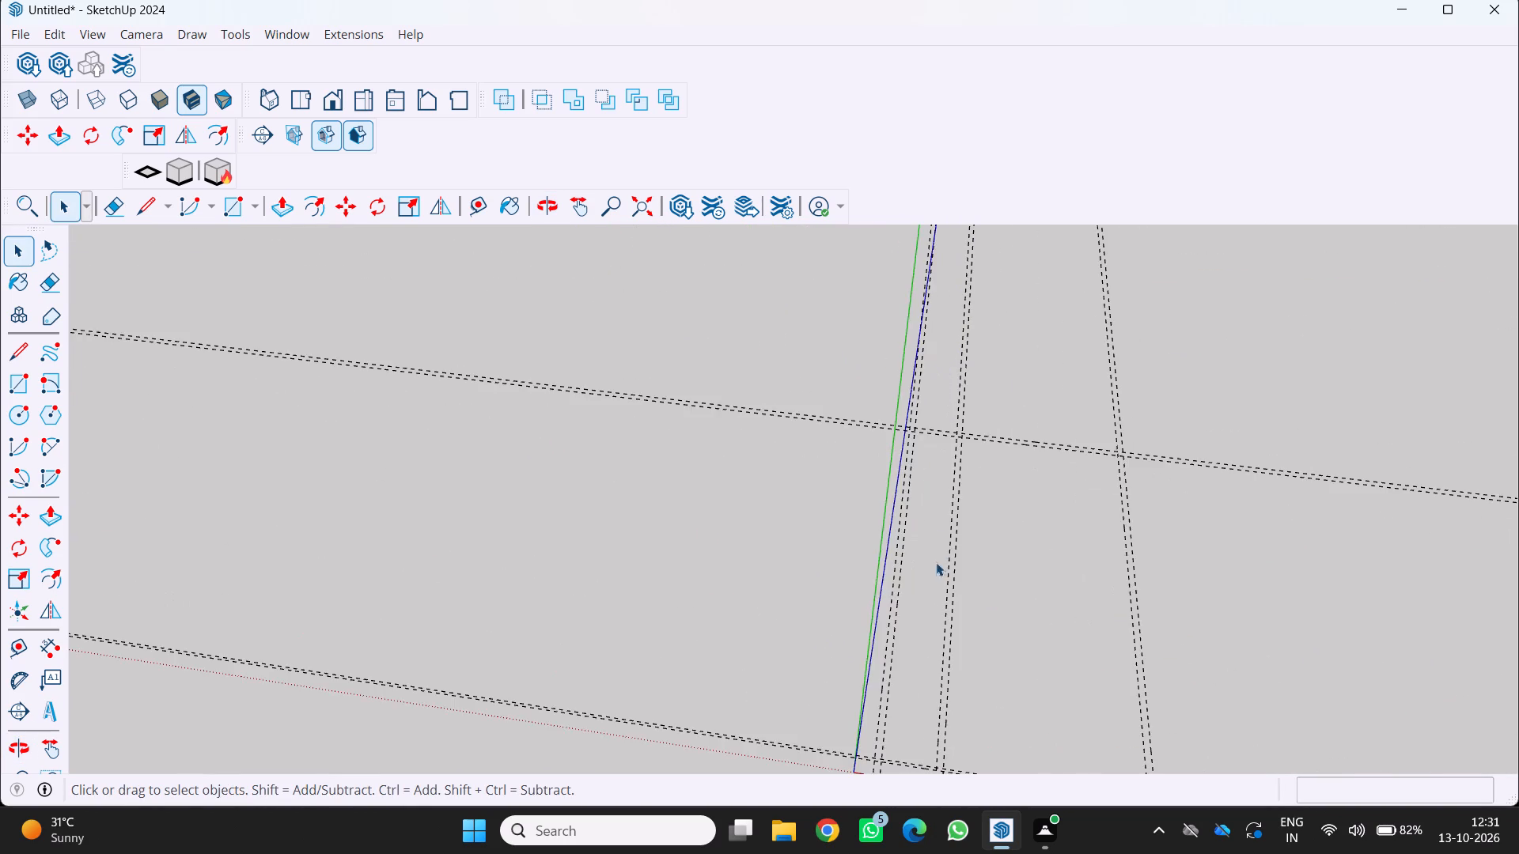
pyautogui.scroll(5, 961, 476)
pyautogui.press('r')
pyautogui.scroll(4, 1035, 472)
pyautogui.scroll(-1, 980, 444)
pyautogui.scroll(4, 980, 444)
pyautogui.scroll(3, 782, 429)
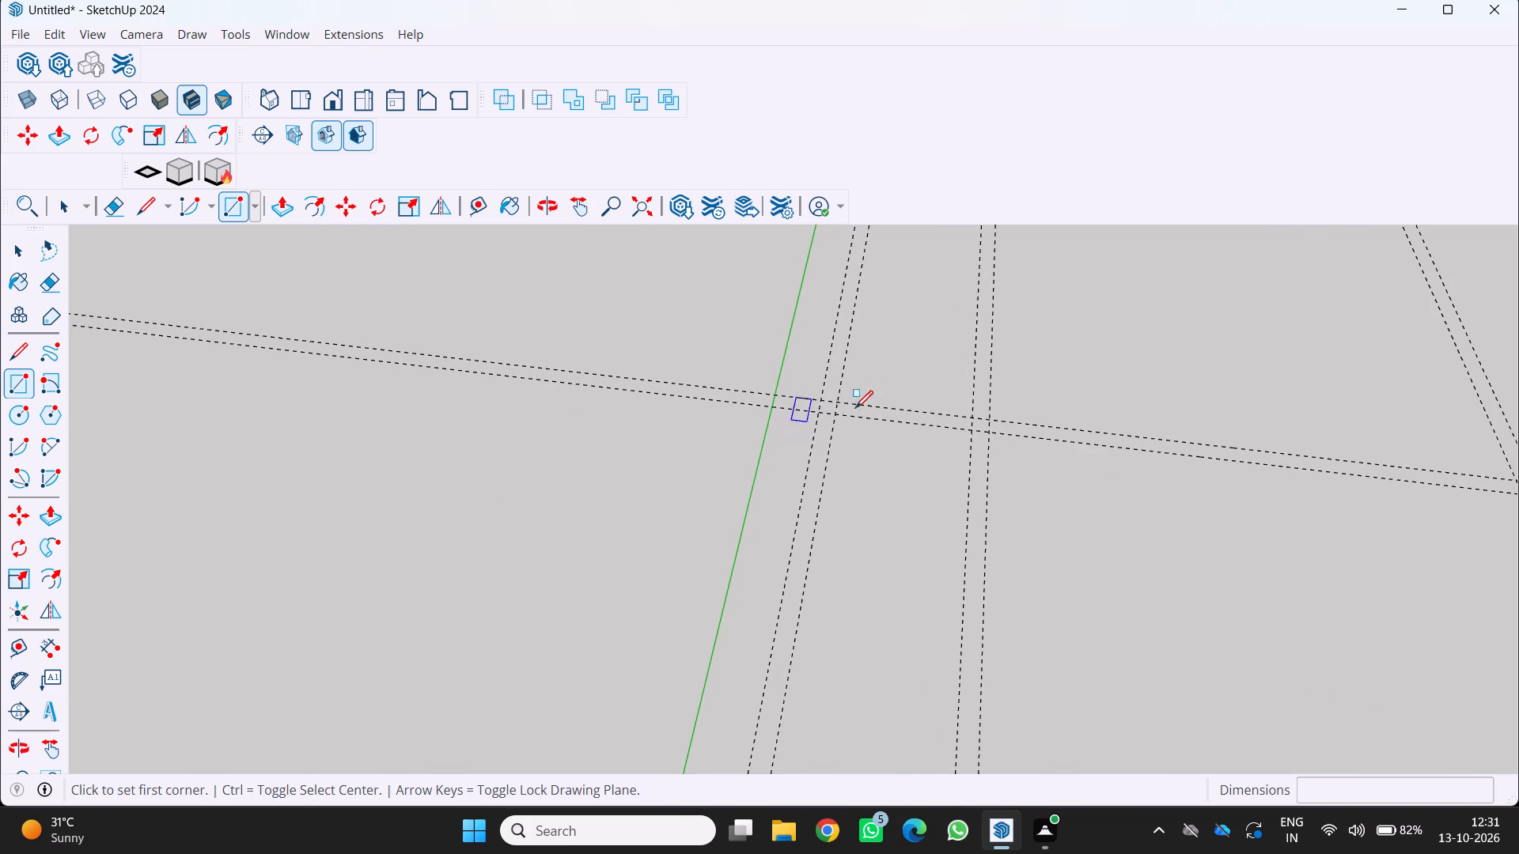
pyautogui.click(820, 402)
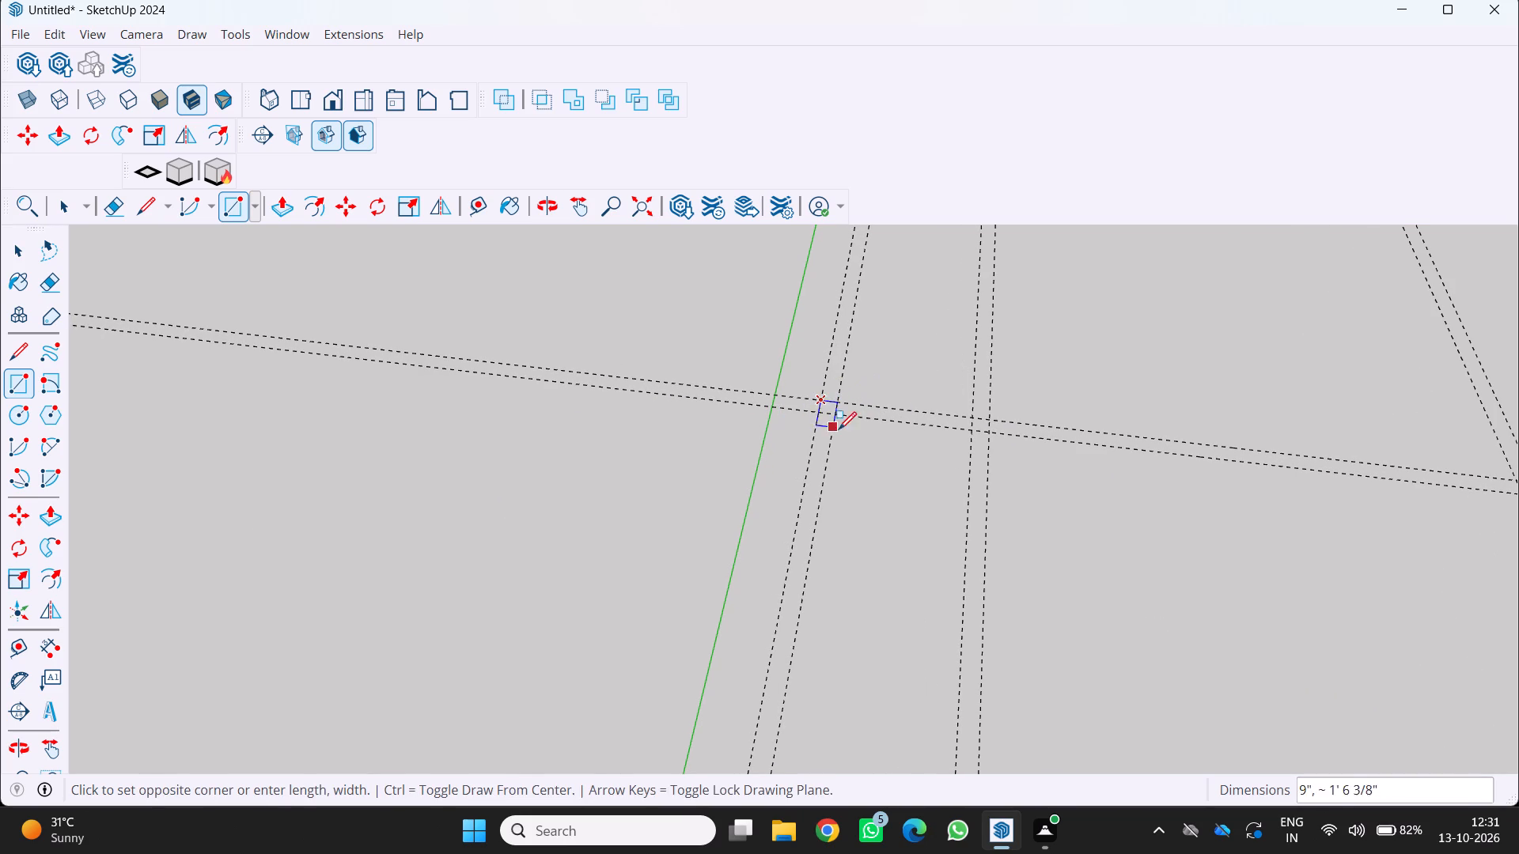
pyautogui.scroll(-11, 937, 420)
pyautogui.scroll(10, 1028, 458)
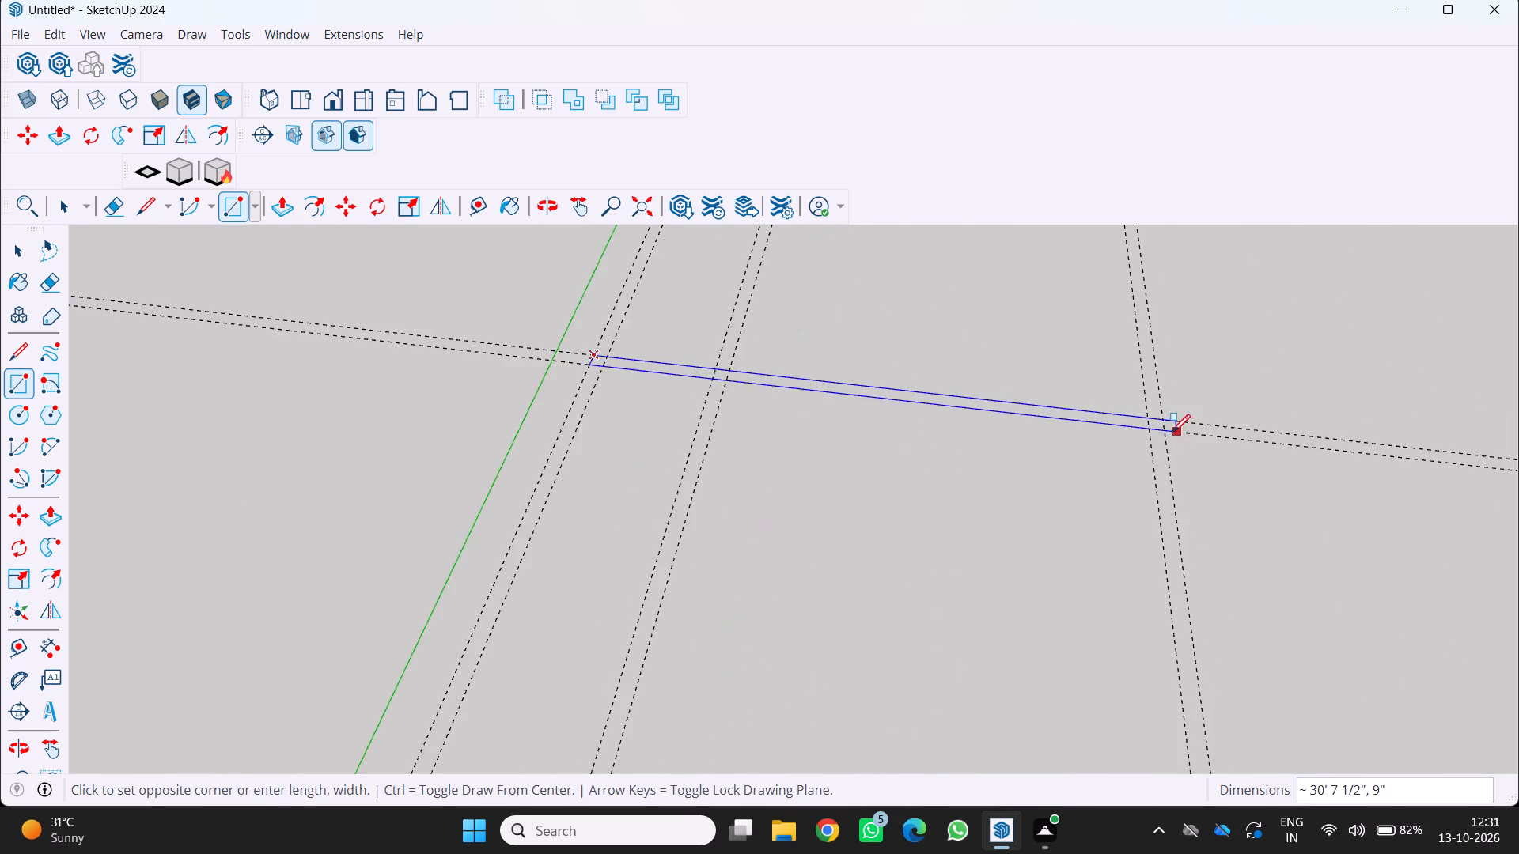
pyautogui.scroll(3, 1168, 421)
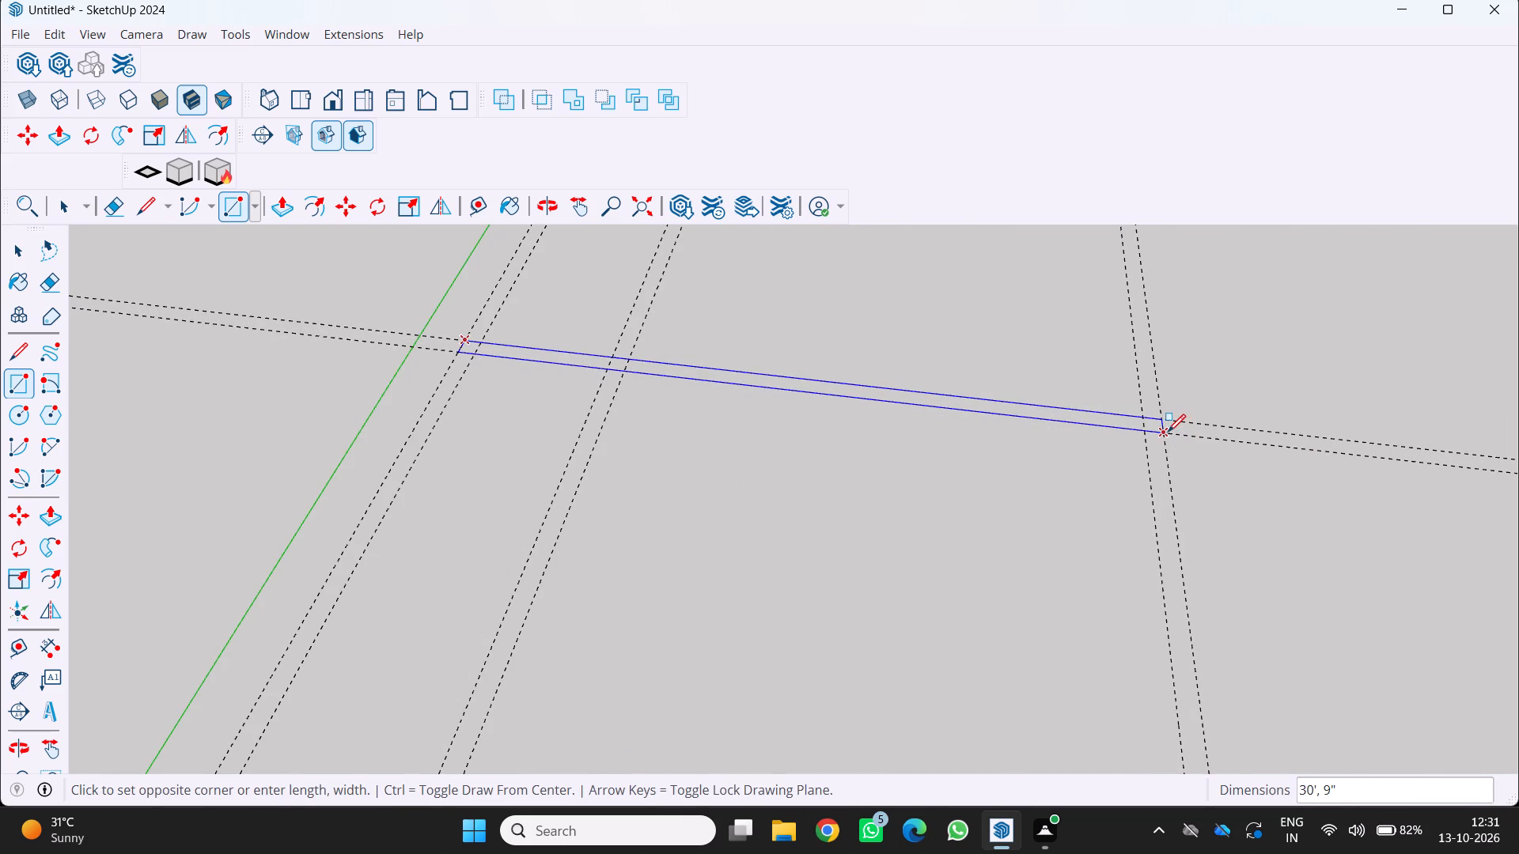
pyautogui.click(1168, 432)
# Push/Pull the 30' wall strip up to a height of 10'.
pyautogui.press('p')
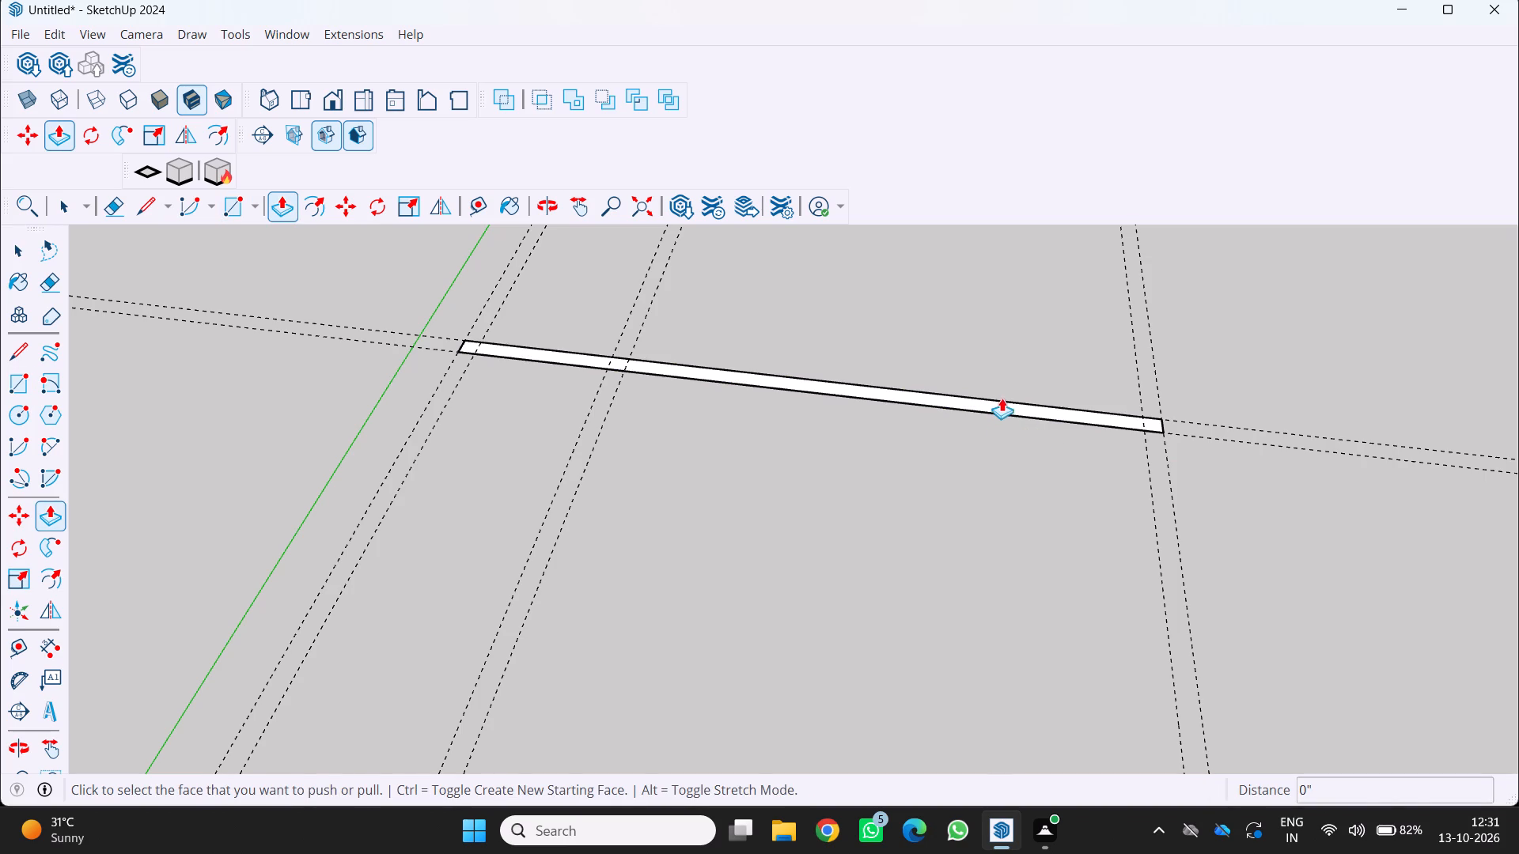
pyautogui.scroll(1, 912, 381)
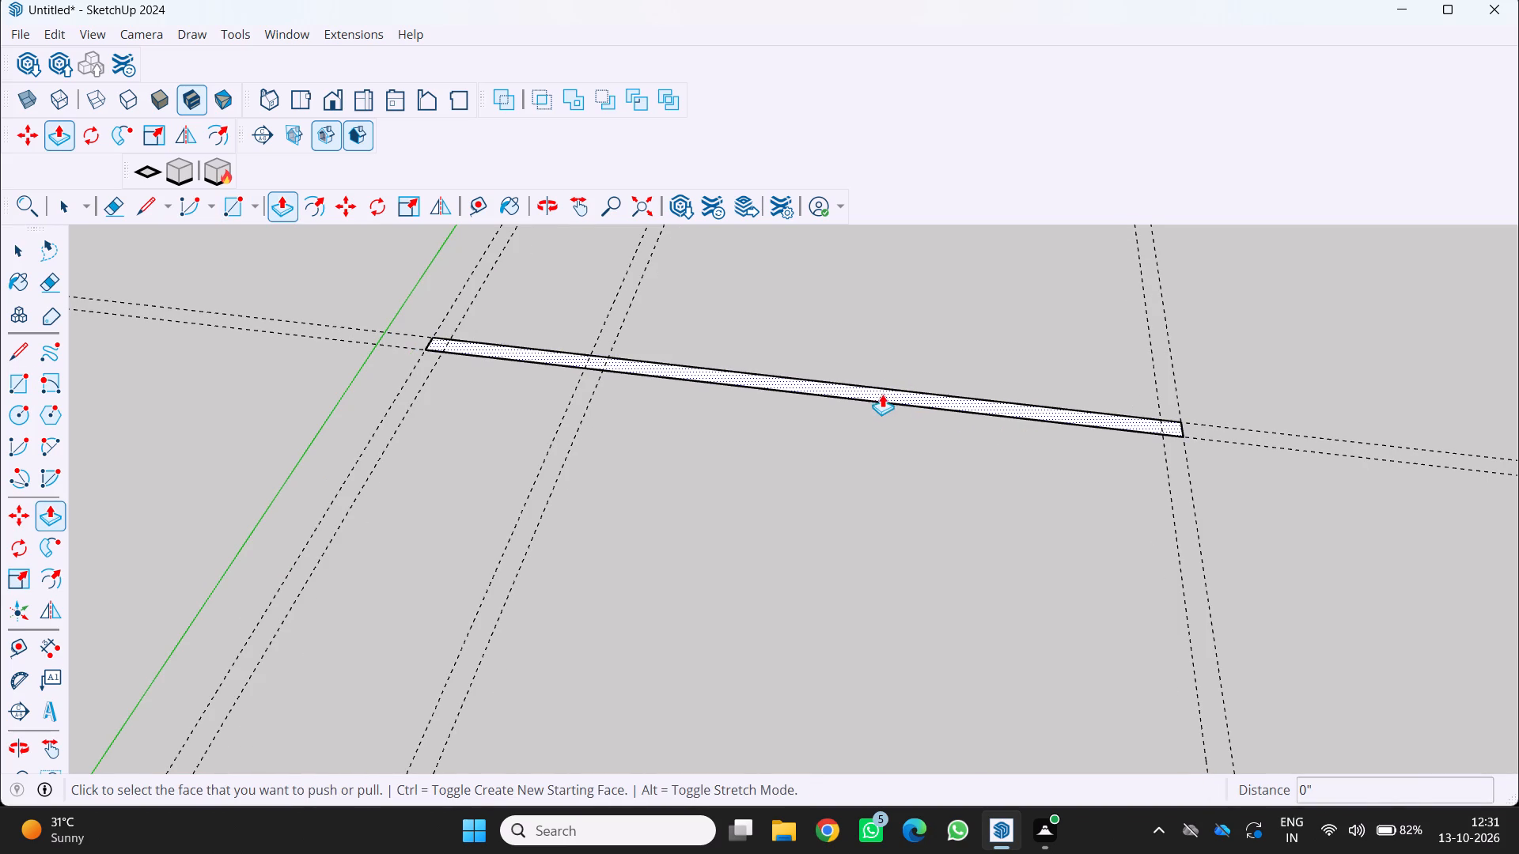
pyautogui.click(881, 391)
pyautogui.scroll(-6, 906, 282)
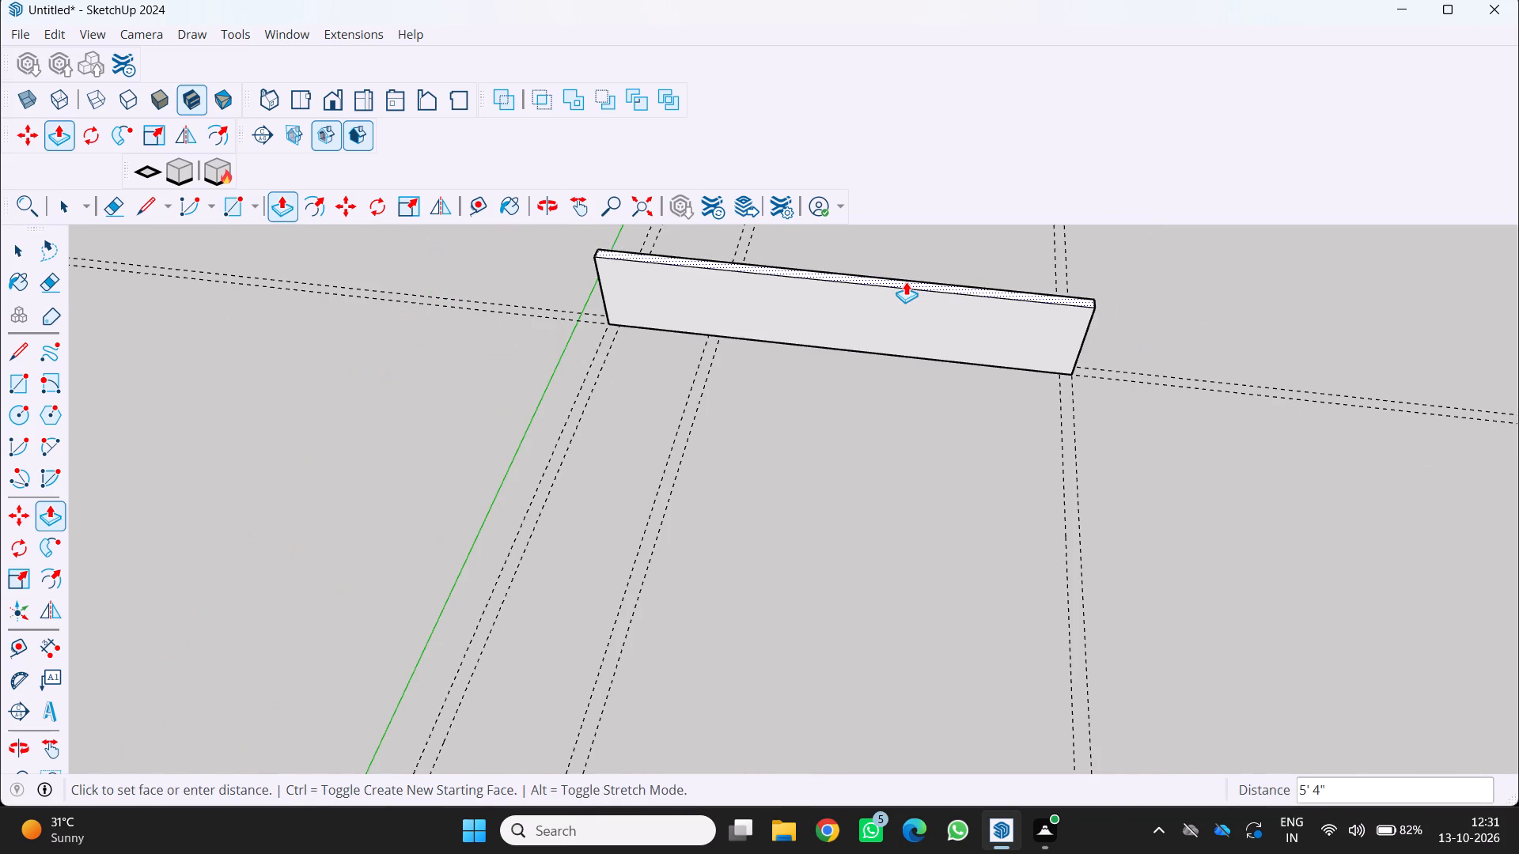
pyautogui.write("10'")
pyautogui.press('Return')
# Make a group from all the geometry of the 10' high far wall.
pyautogui.scroll(-6, 903, 282)
pyautogui.moveTo(927, 327); pyautogui.dragTo(884, 256, button='middle')
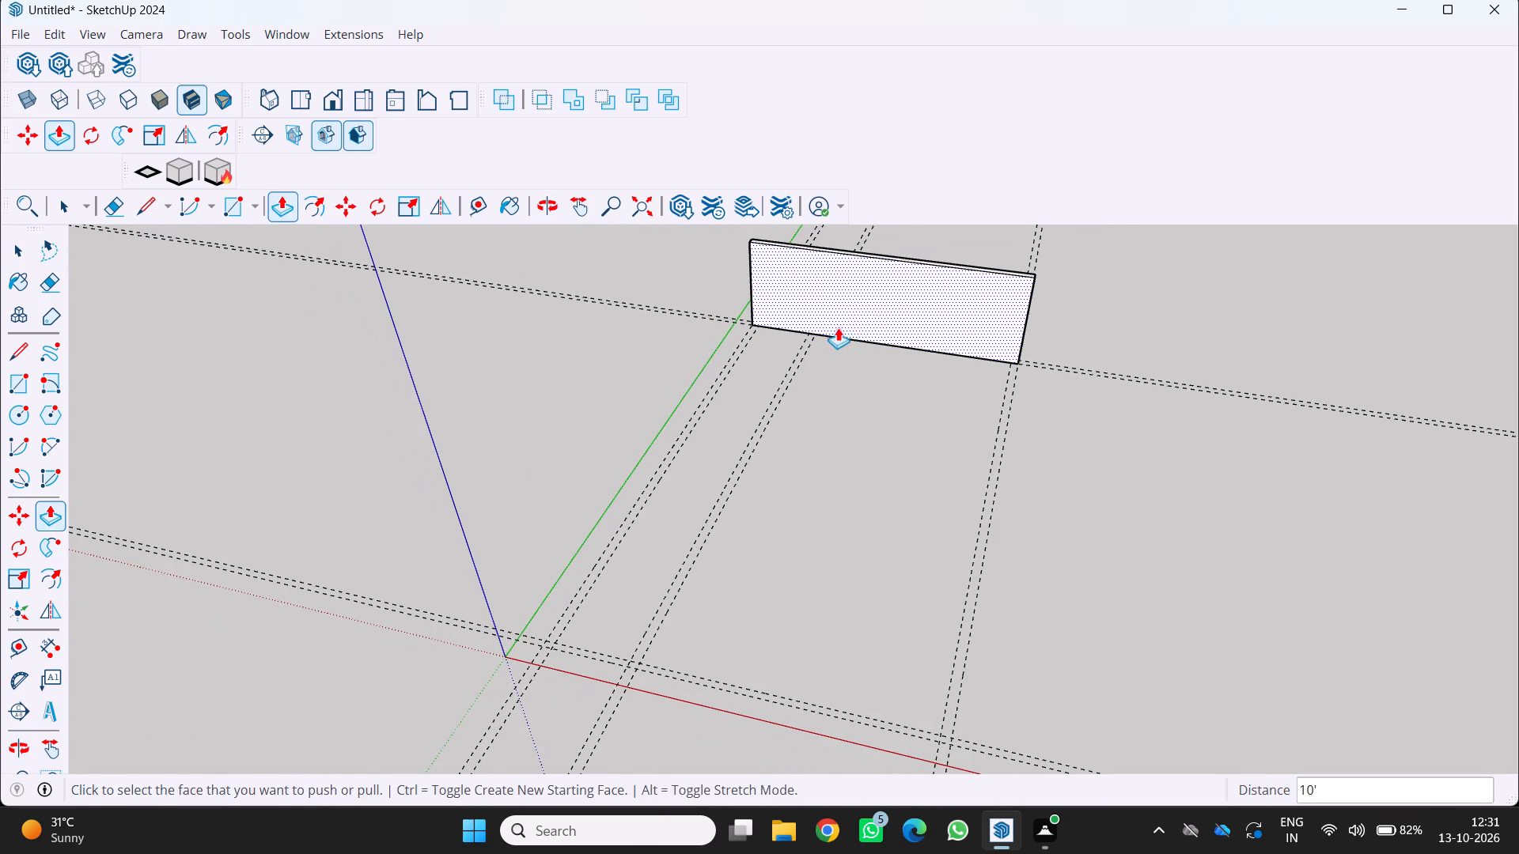
pyautogui.press('space')
pyautogui.press('space')
pyautogui.doubleClick(879, 327)
pyautogui.doubleClick(874, 324)
pyautogui.rightClick(866, 321)
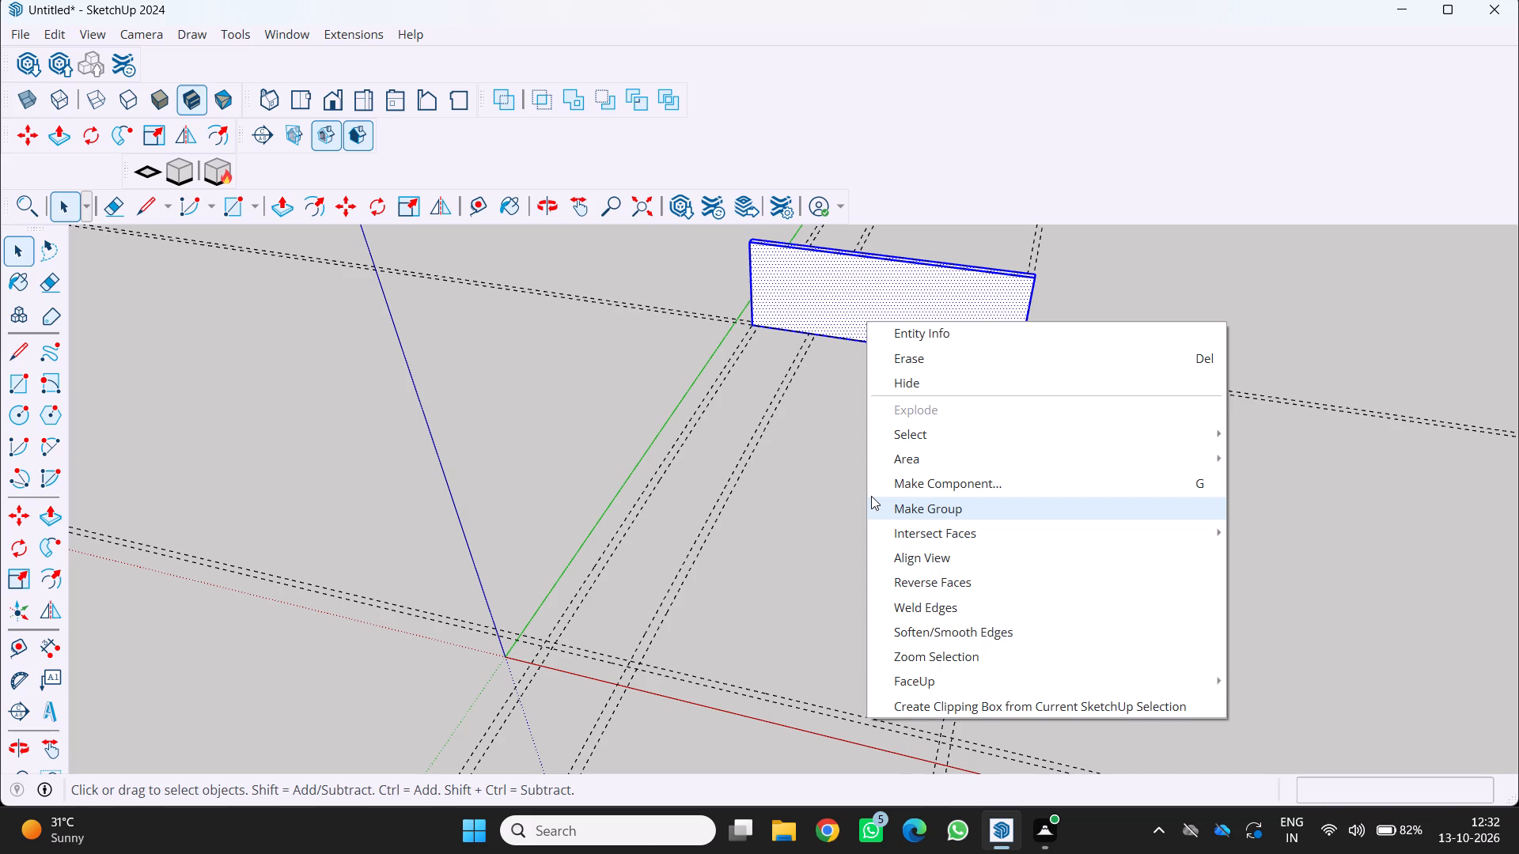
pyautogui.click(895, 505)
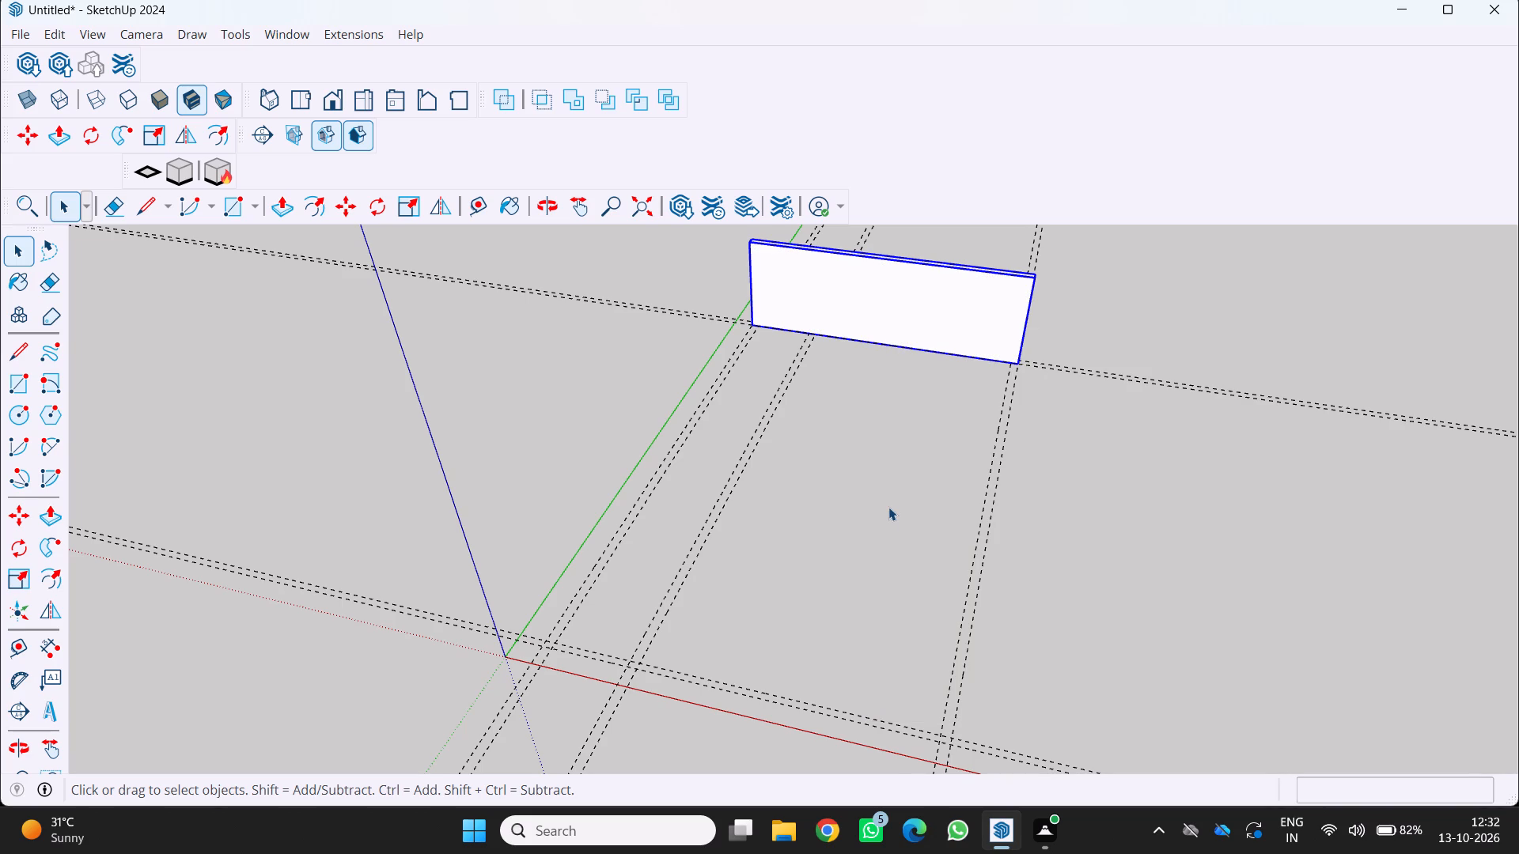
# Draw a 49' 3" by 9" rectangle between the side wall guides farthest from the green axis, from the far wall to the outer front guide.
pyautogui.scroll(-1, 905, 591)
pyautogui.moveTo(964, 516); pyautogui.dragTo(1013, 532, button='middle')
pyautogui.scroll(2, 964, 516)
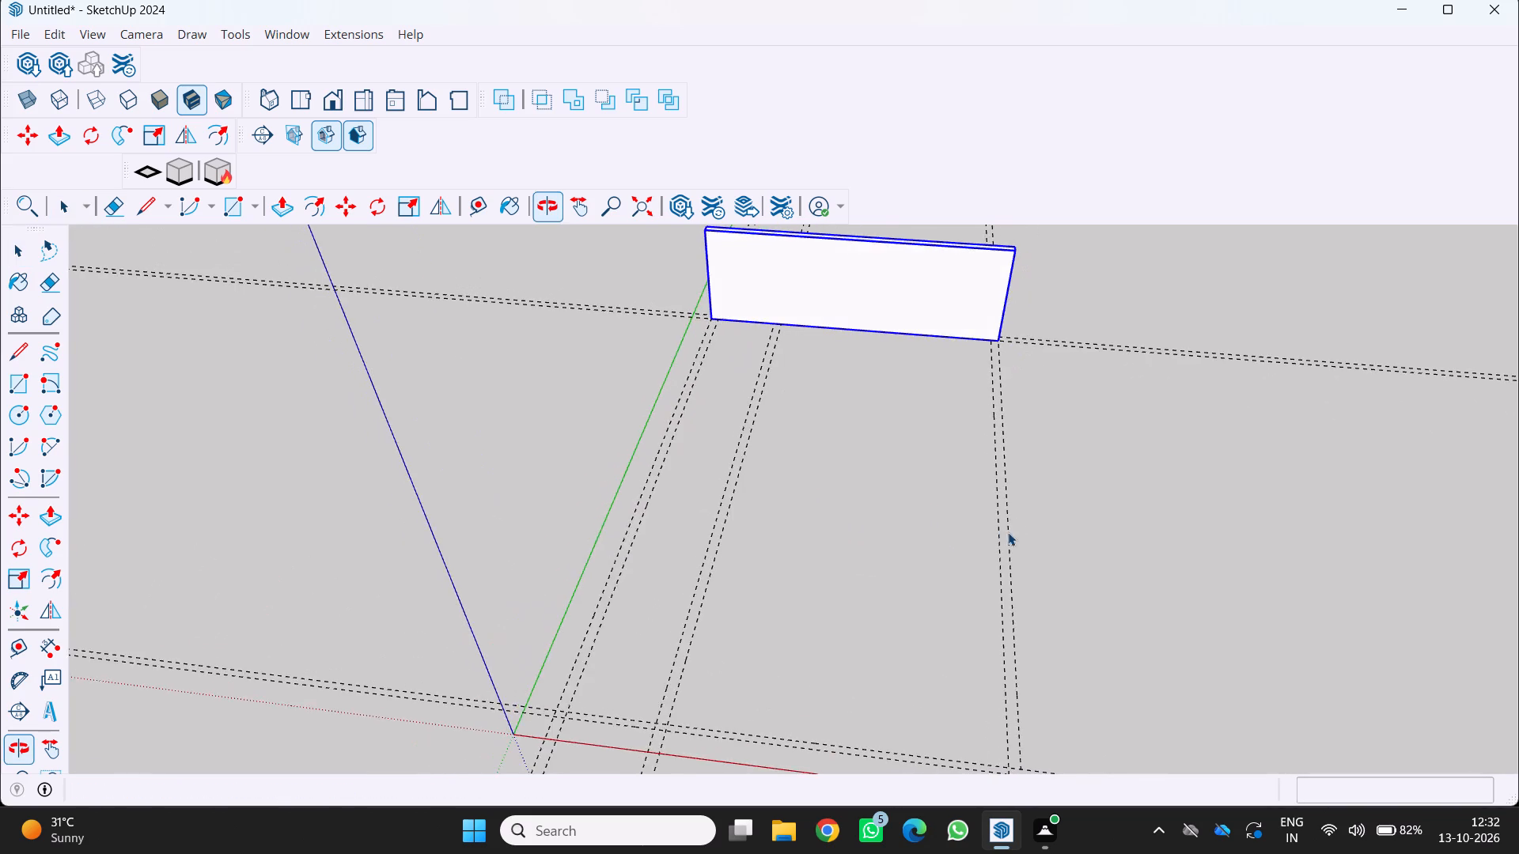
pyautogui.scroll(3, 926, 454)
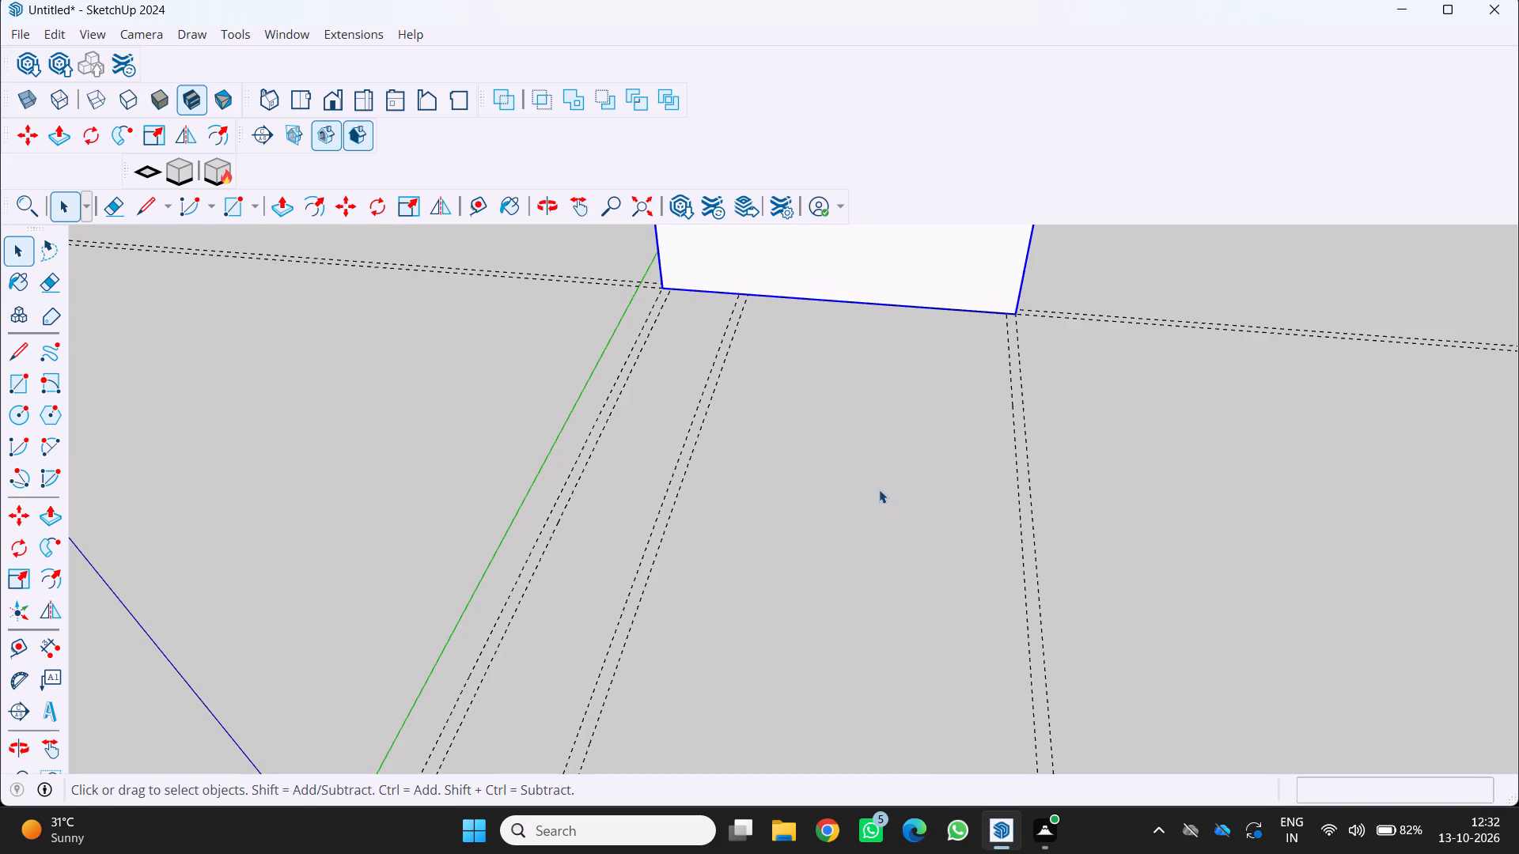
pyautogui.scroll(-1, 987, 528)
pyautogui.scroll(1, 952, 495)
pyautogui.scroll(-4, 943, 489)
pyautogui.moveTo(1028, 455); pyautogui.dragTo(1068, 418, button='middle')
pyautogui.scroll(1, 1035, 452)
pyautogui.scroll(4, 1032, 350)
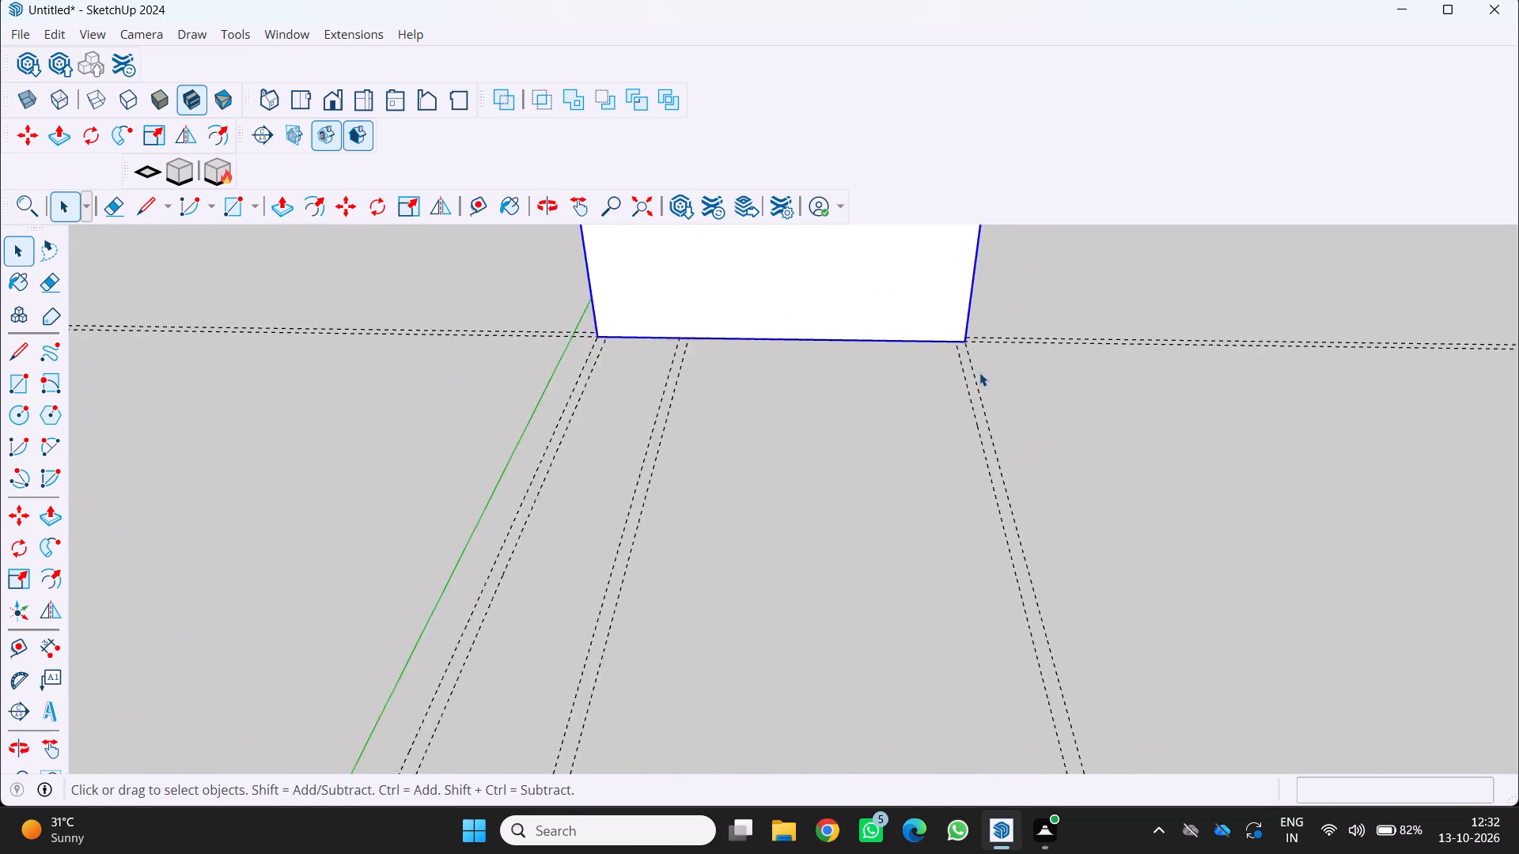
pyautogui.scroll(1, 979, 372)
pyautogui.press('r')
pyautogui.scroll(3, 959, 338)
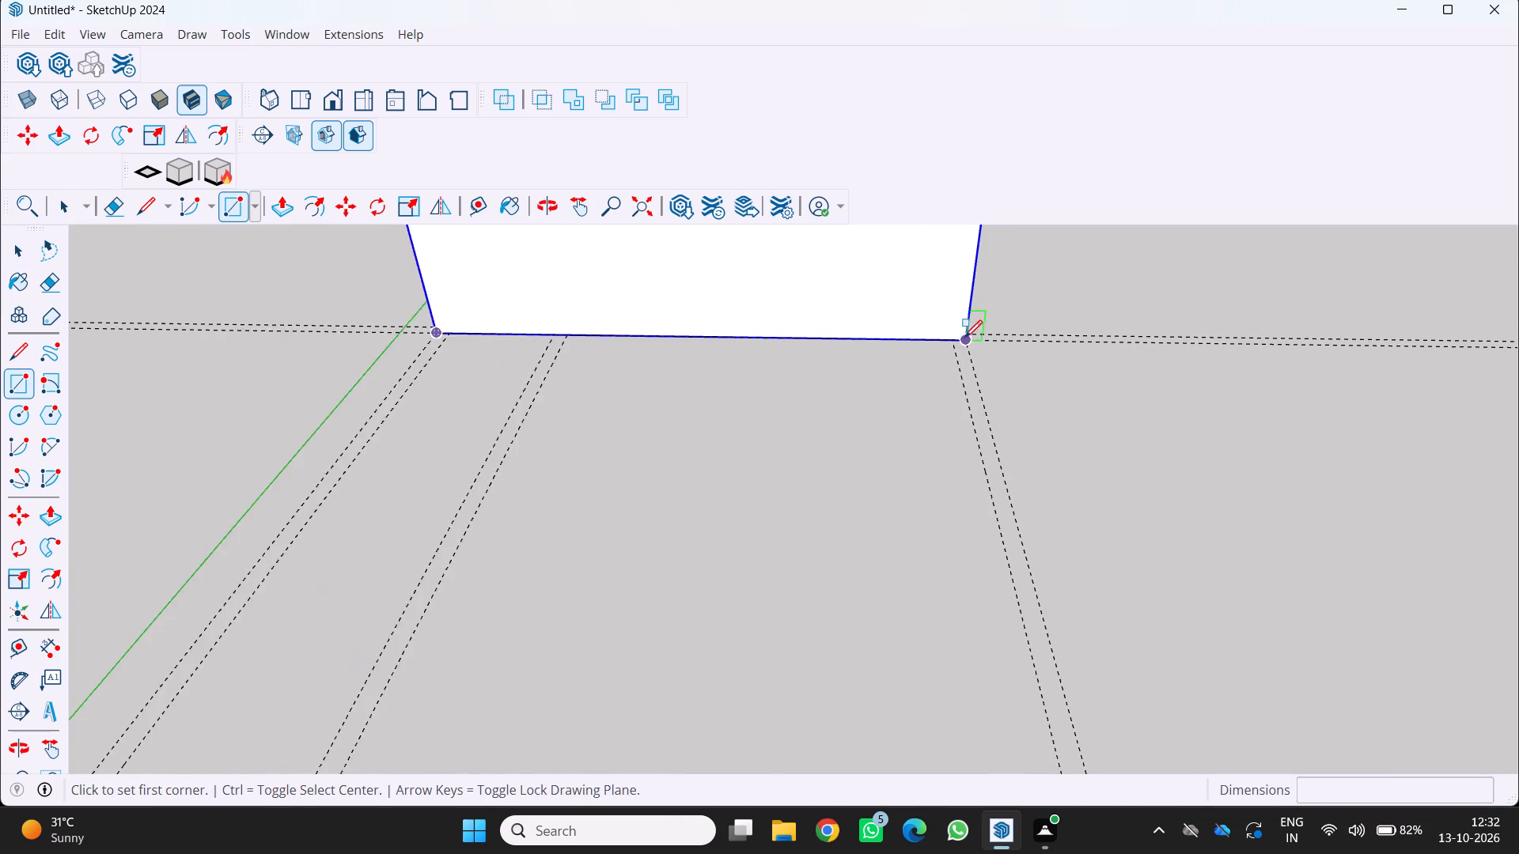
pyautogui.scroll(5, 964, 338)
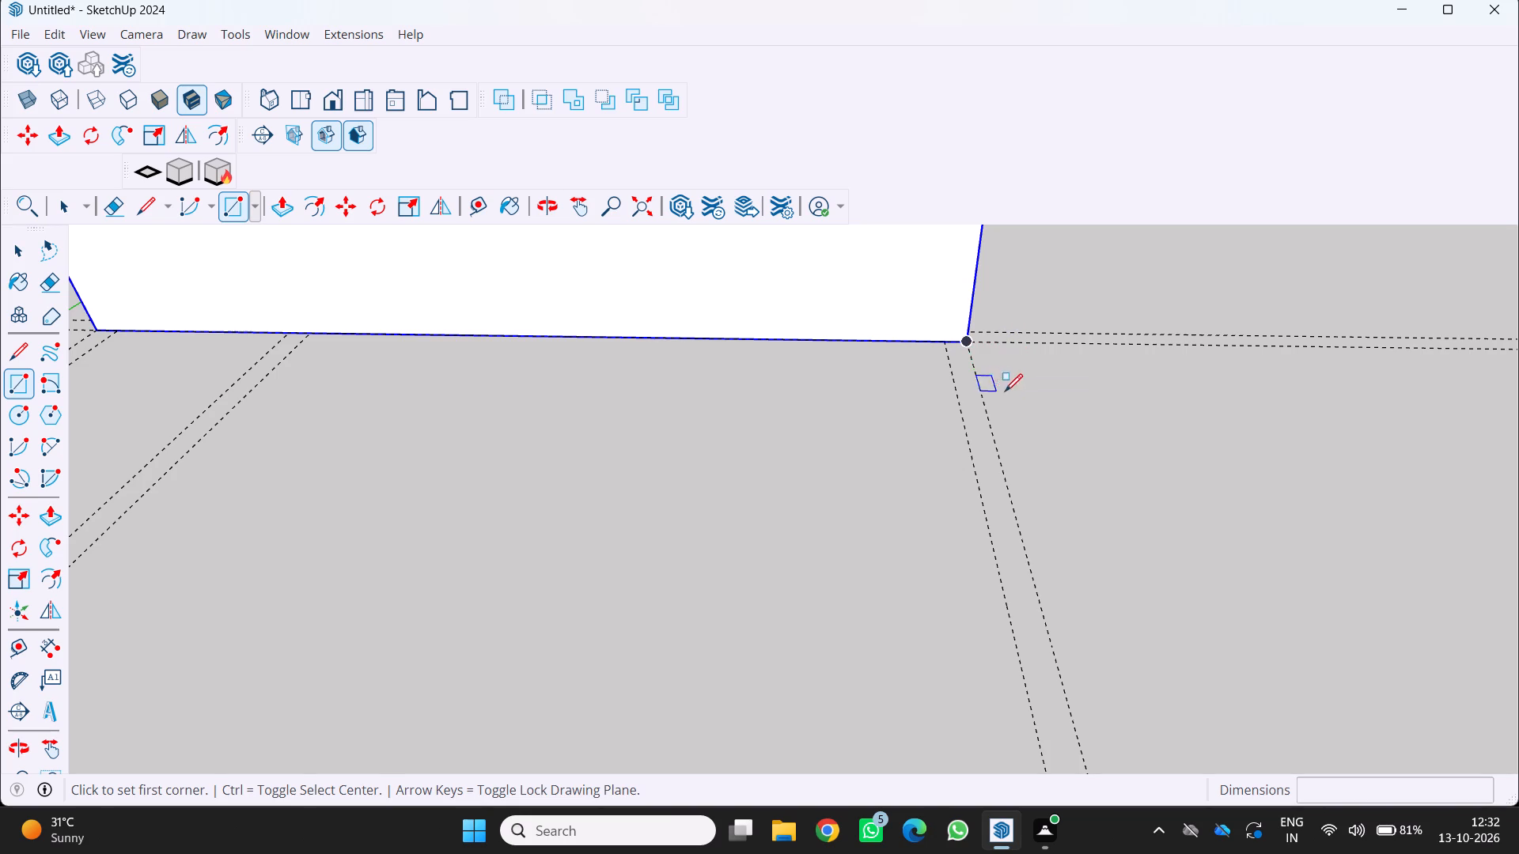
pyautogui.scroll(2, 1021, 380)
pyautogui.click(956, 338)
pyautogui.scroll(-4, 941, 396)
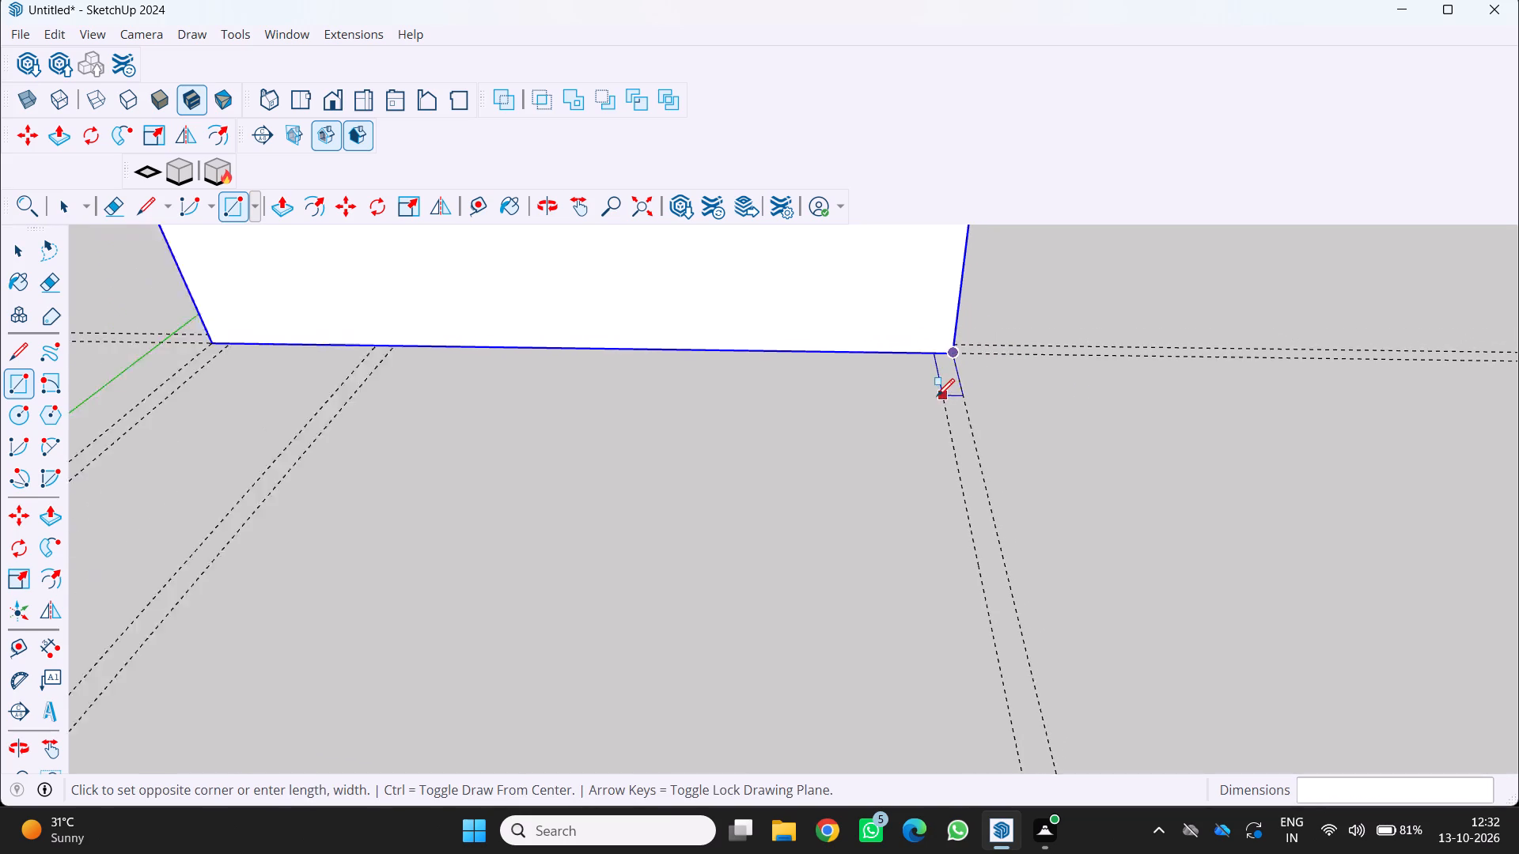
pyautogui.scroll(-8, 937, 396)
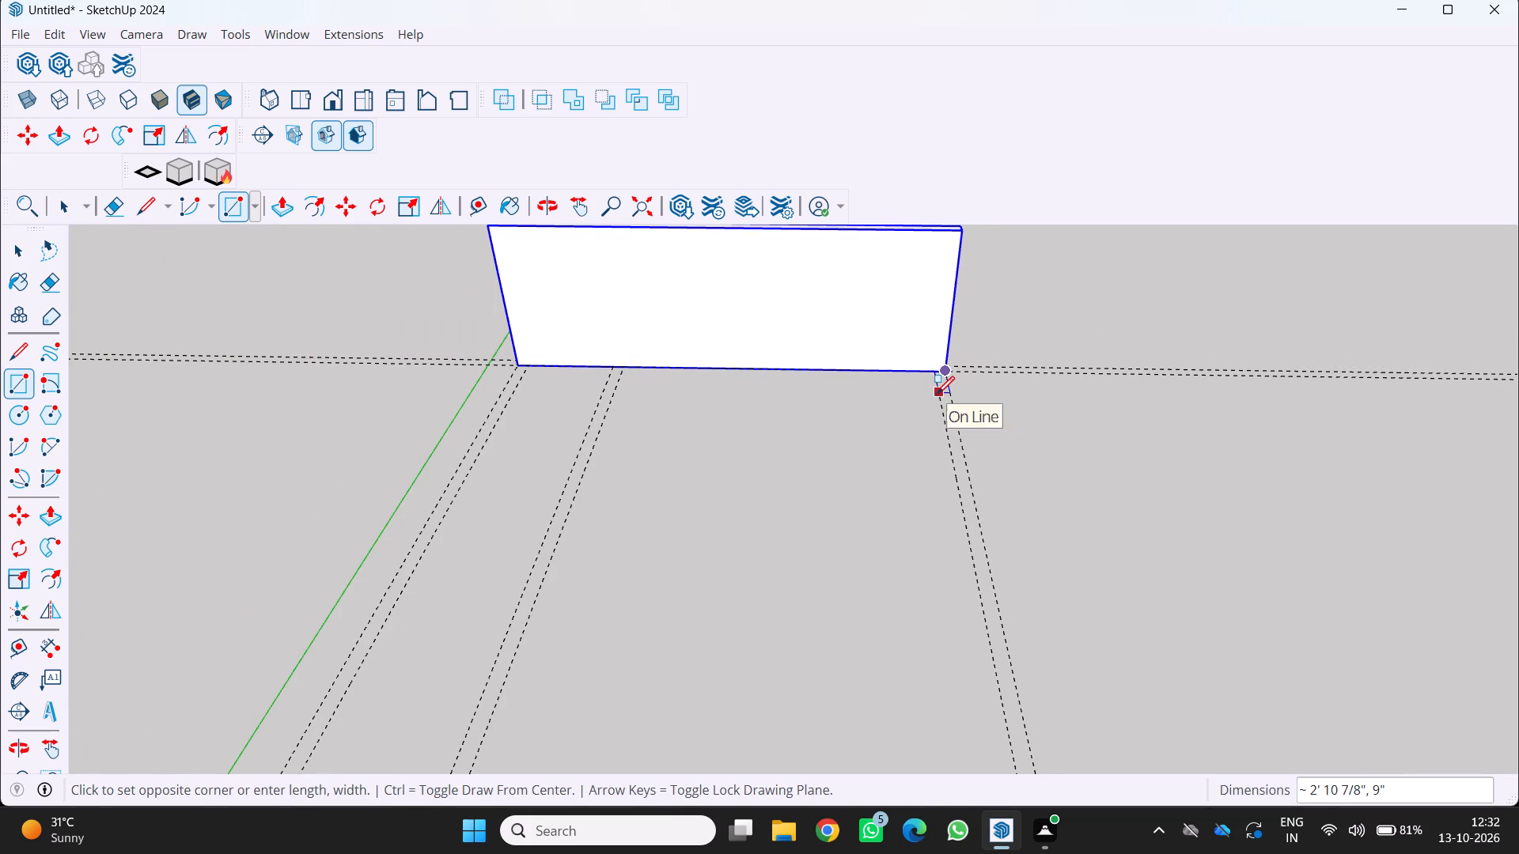
pyautogui.scroll(-11, 934, 391)
pyautogui.scroll(11, 998, 596)
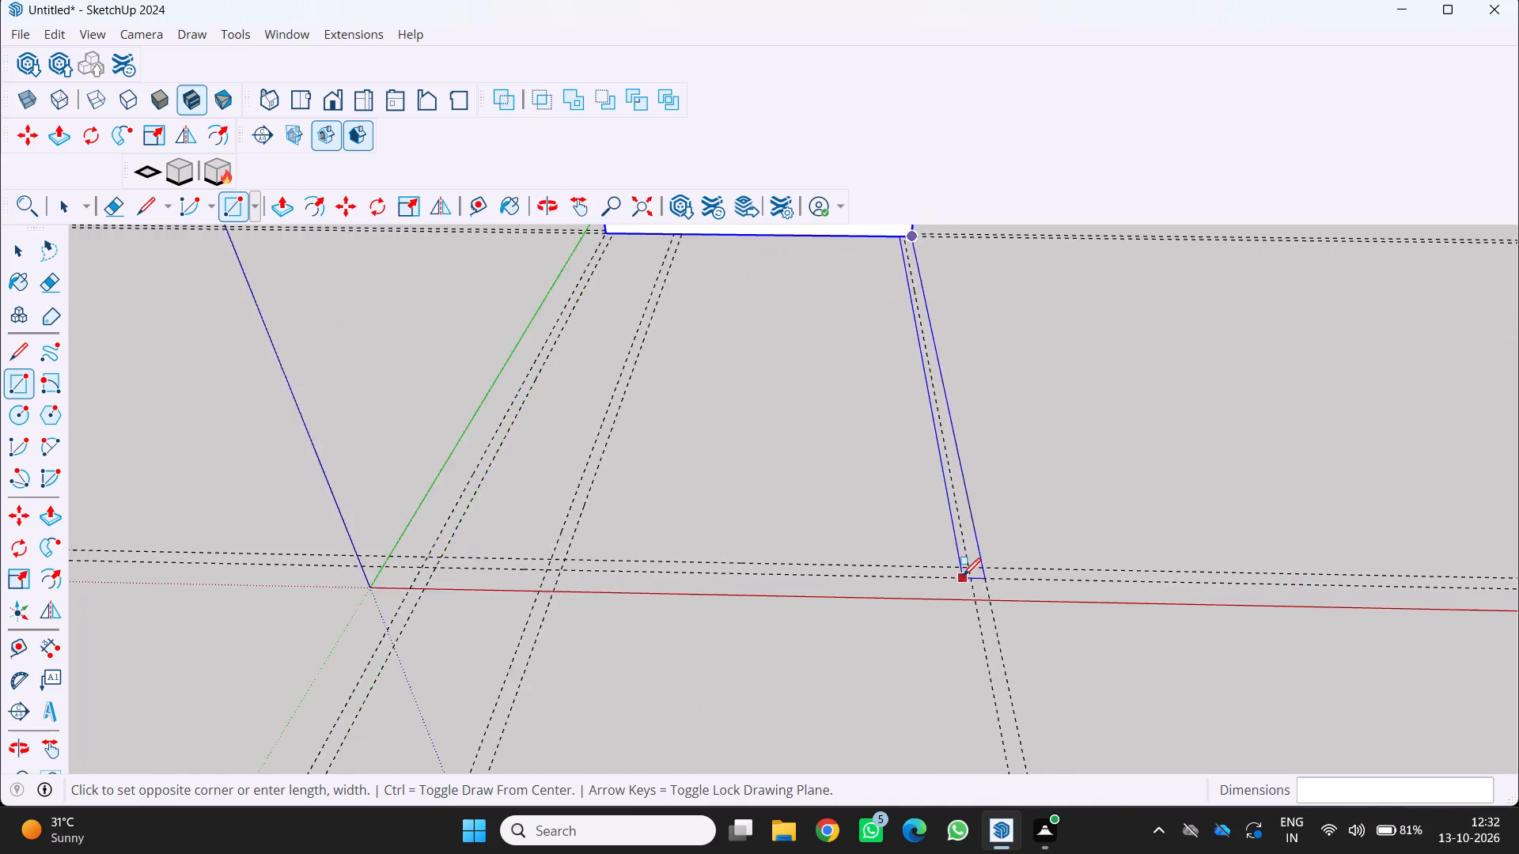
pyautogui.scroll(1, 963, 576)
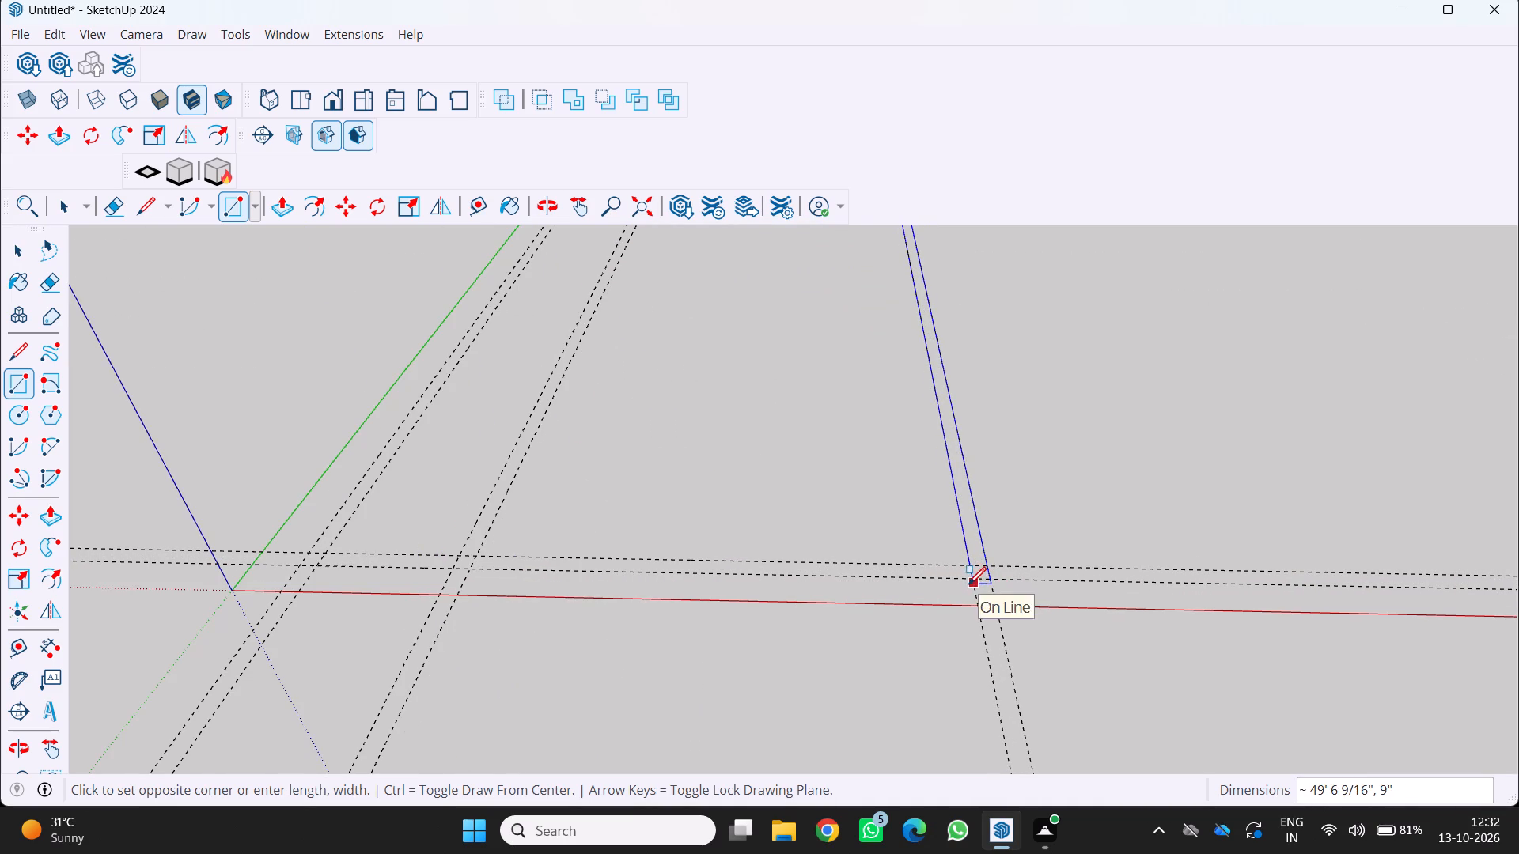
pyautogui.scroll(8, 967, 572)
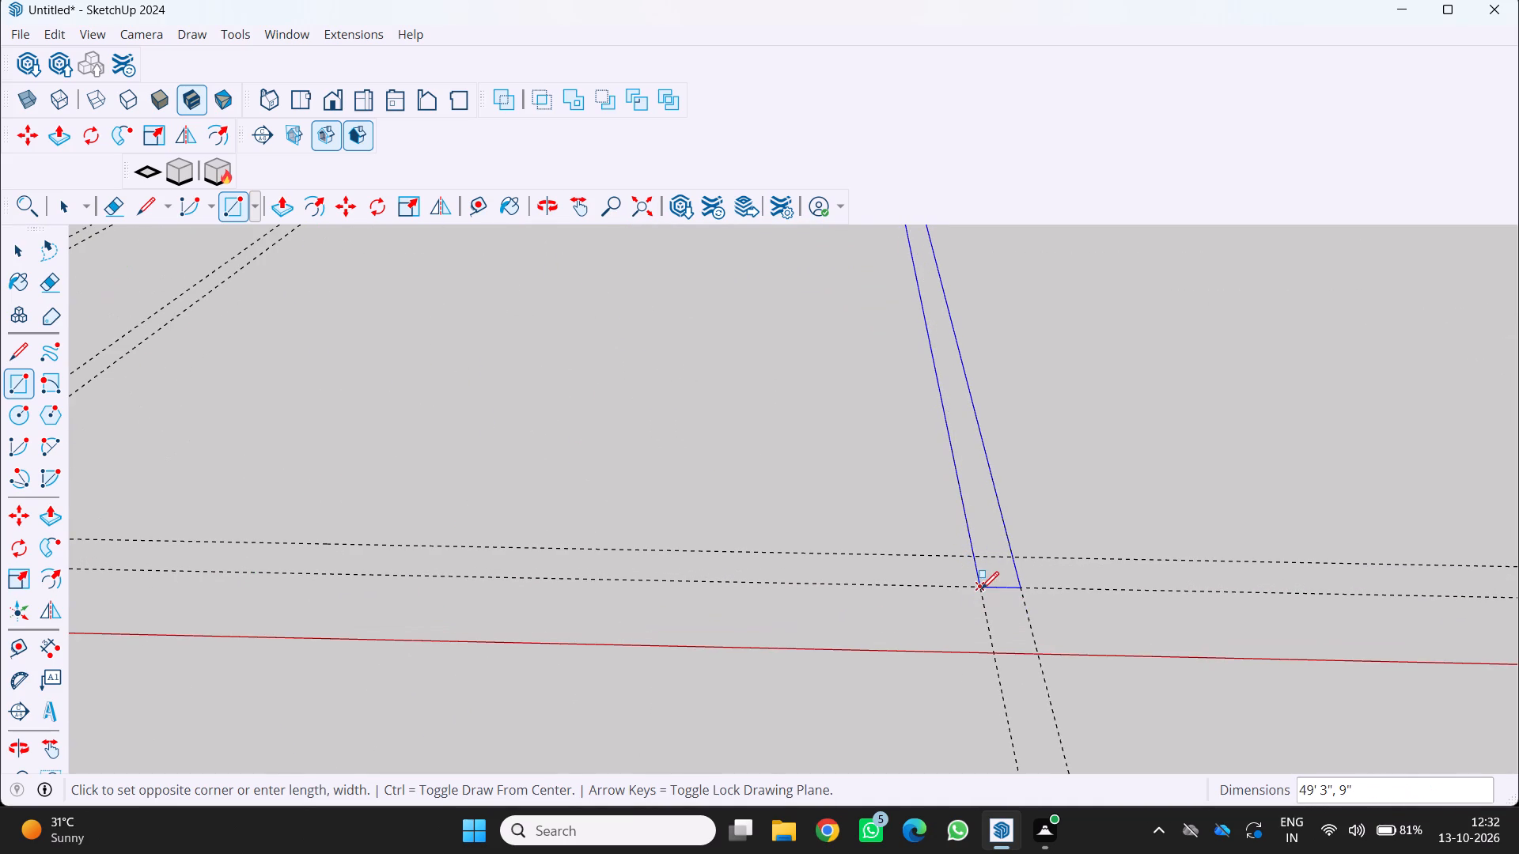
pyautogui.click(981, 589)
pyautogui.scroll(-4, 942, 569)
pyautogui.moveTo(941, 480); pyautogui.dragTo(966, 471, button='middle')
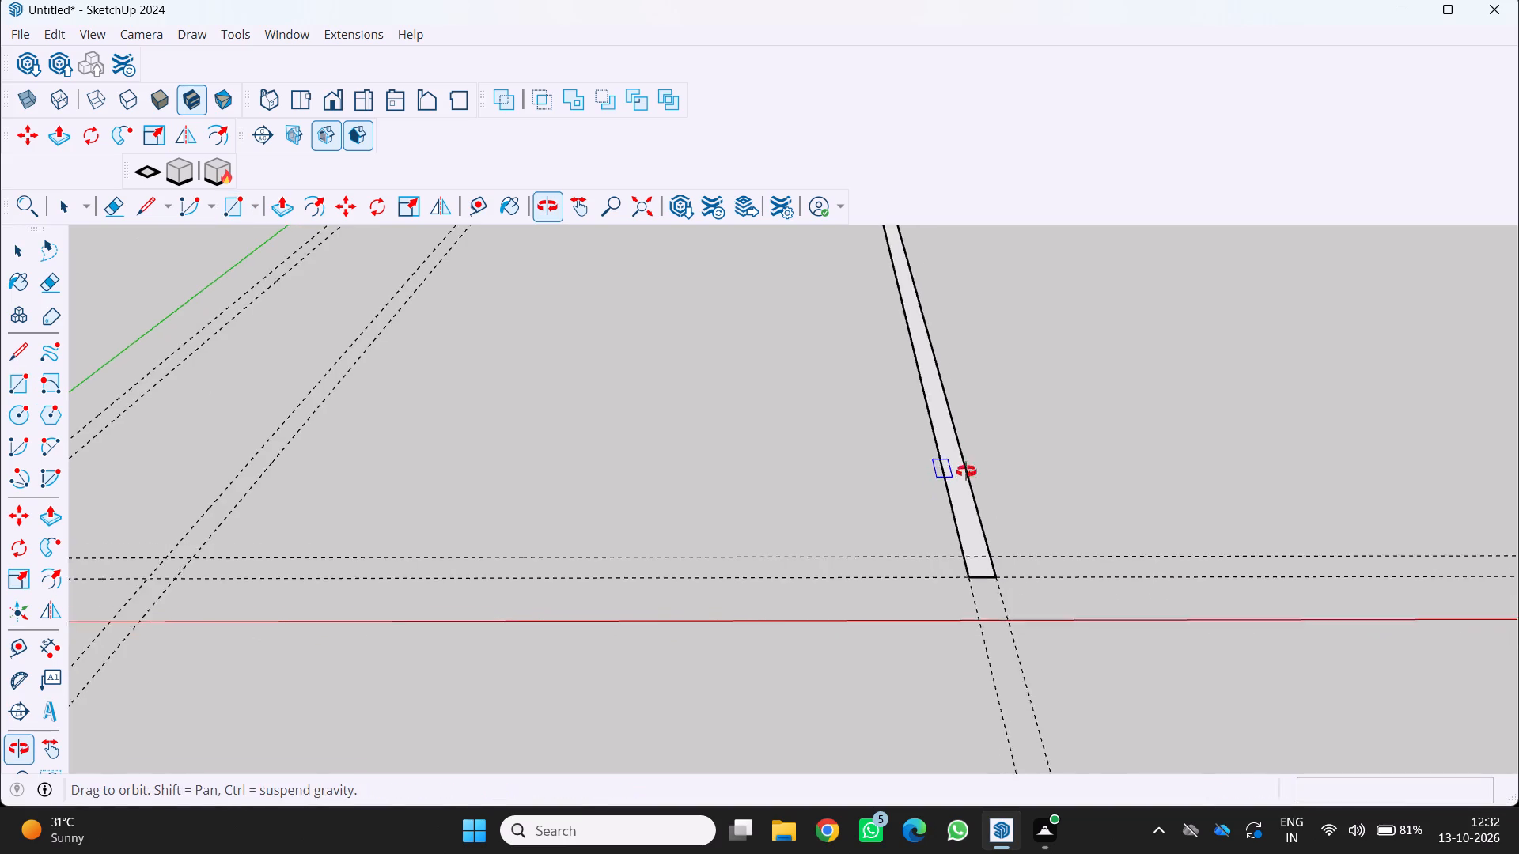
pyautogui.moveTo(966, 471); pyautogui.dragTo(993, 452, button='middle')
pyautogui.scroll(-5, 993, 452)
pyautogui.scroll(3, 939, 440)
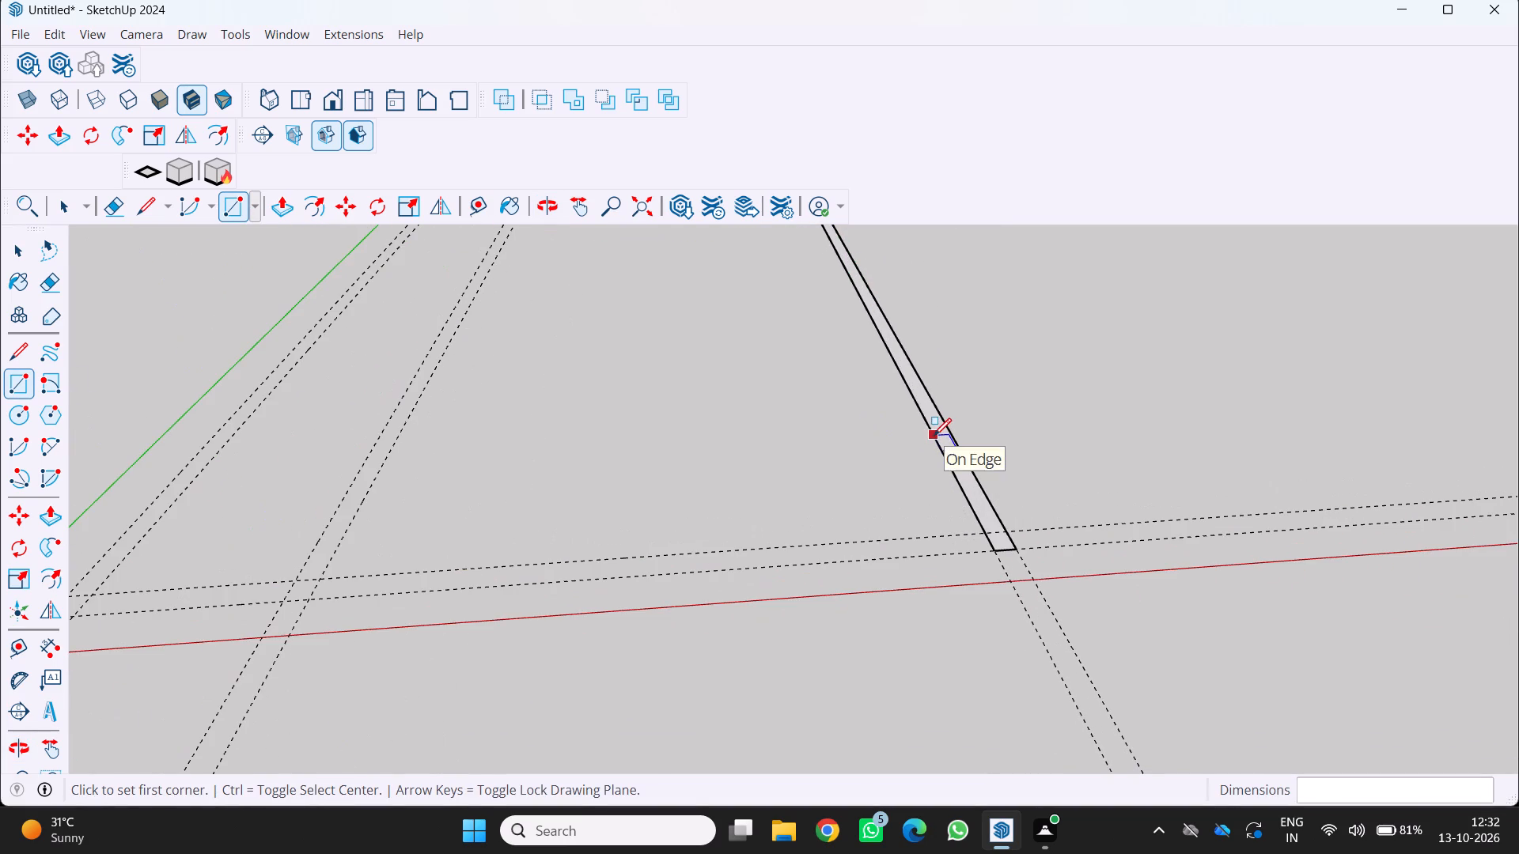
# Push/Pull the 49' 3" side wall strip up to a height of 10'.
pyautogui.press('p')
pyautogui.click(962, 474)
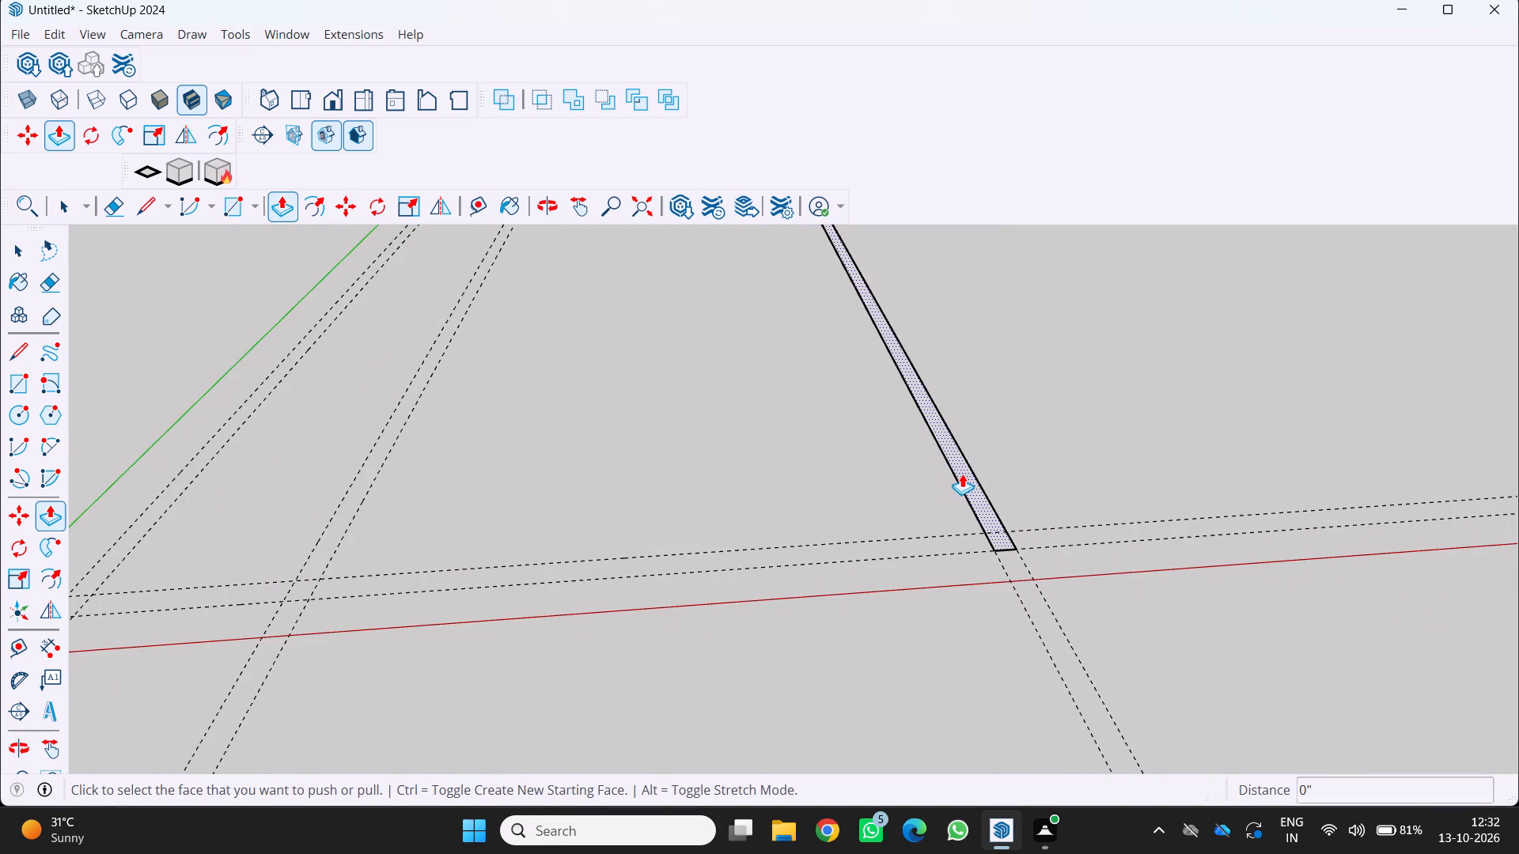
pyautogui.scroll(-10, 964, 416)
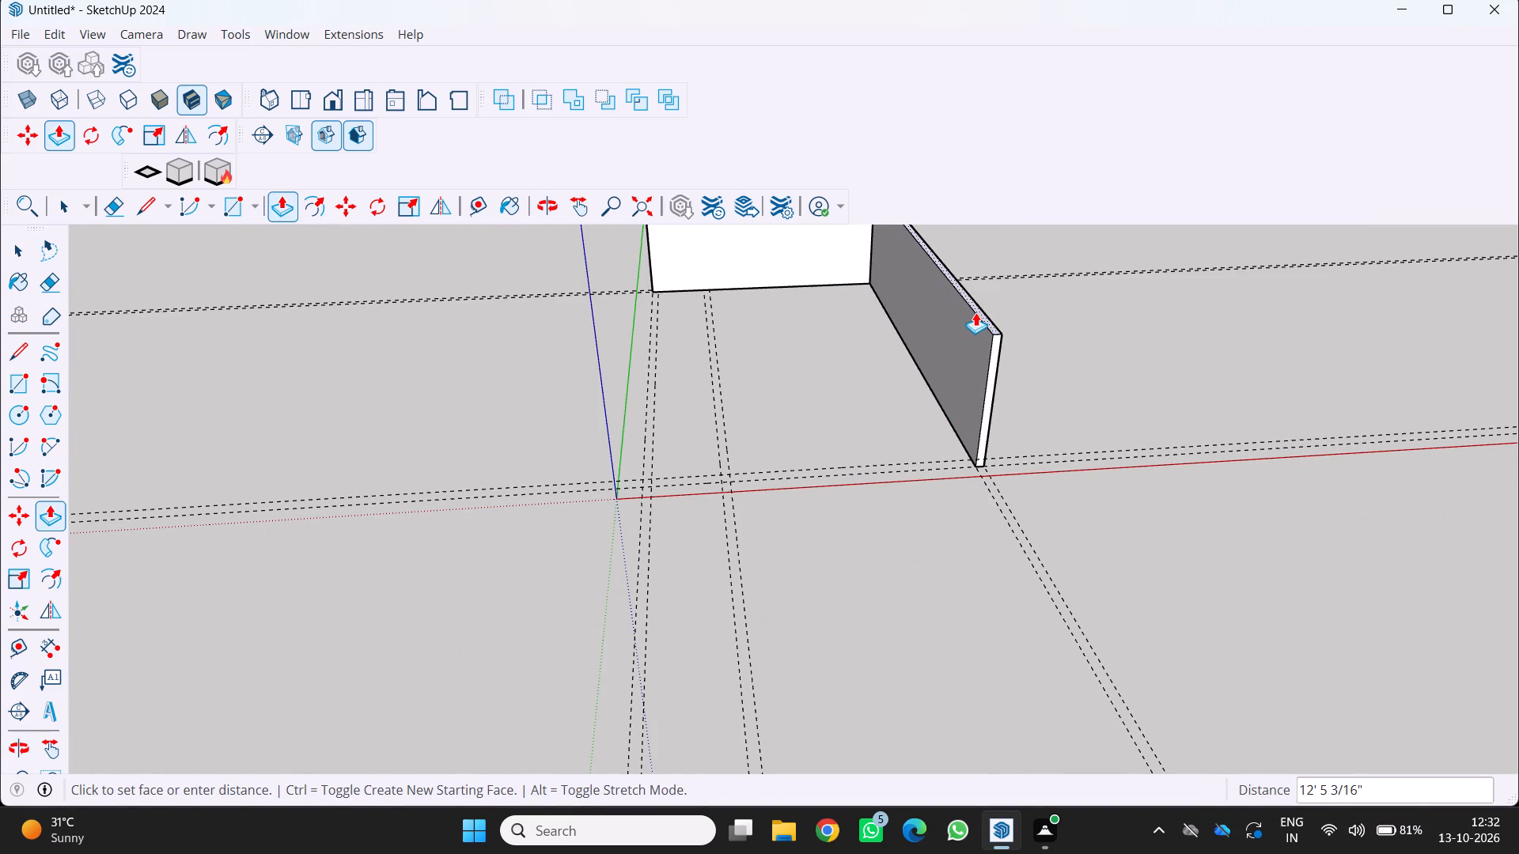
pyautogui.write('10')
pyautogui.press("'")
pyautogui.press('Return')
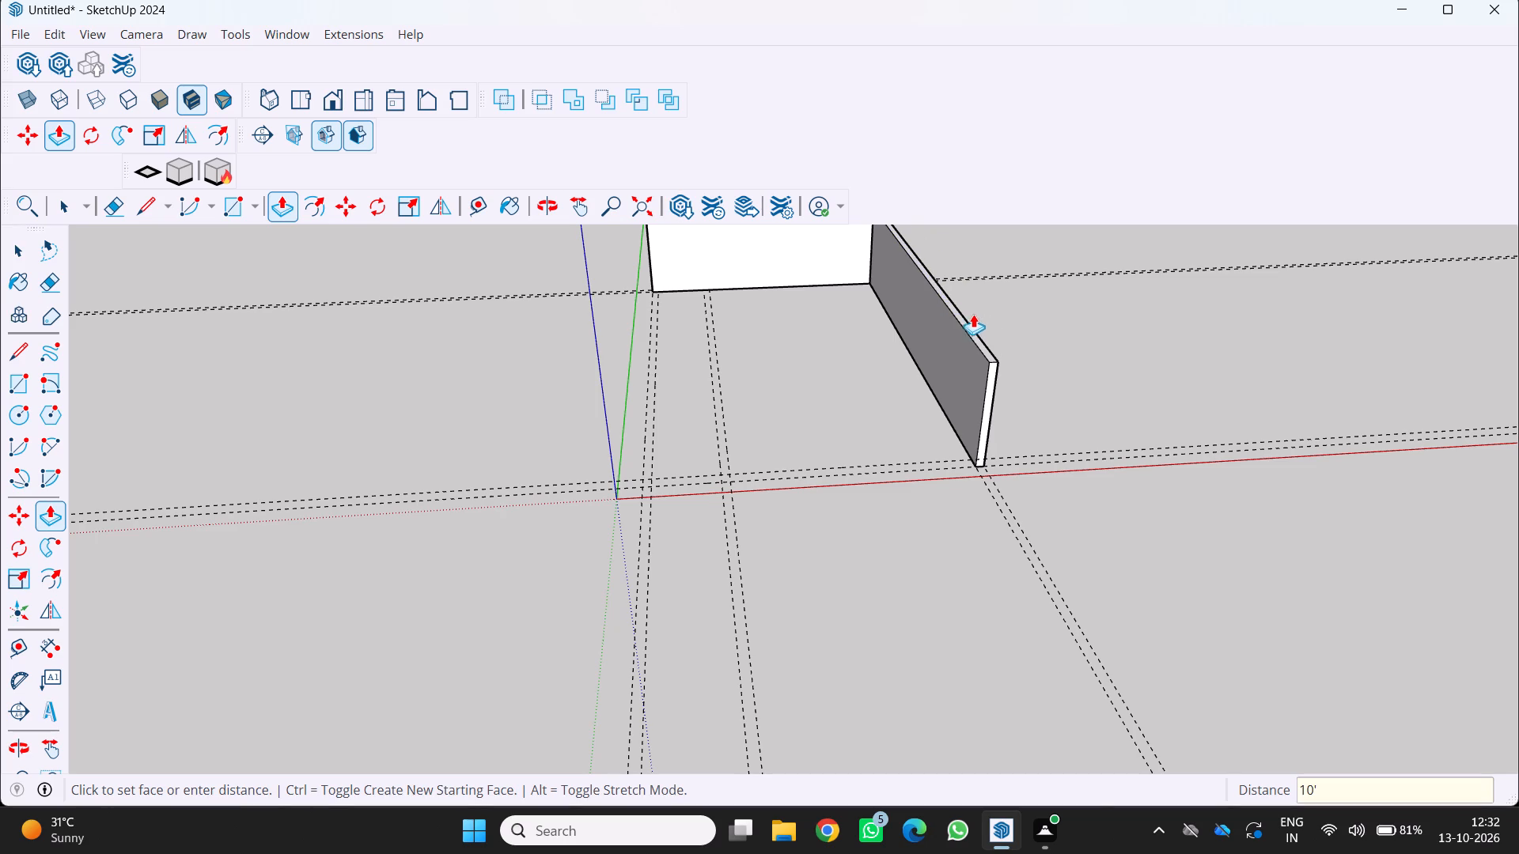
# Examine the raised side wall's front end and the pair of front guides running along the red axis.
pyautogui.scroll(-1, 926, 369)
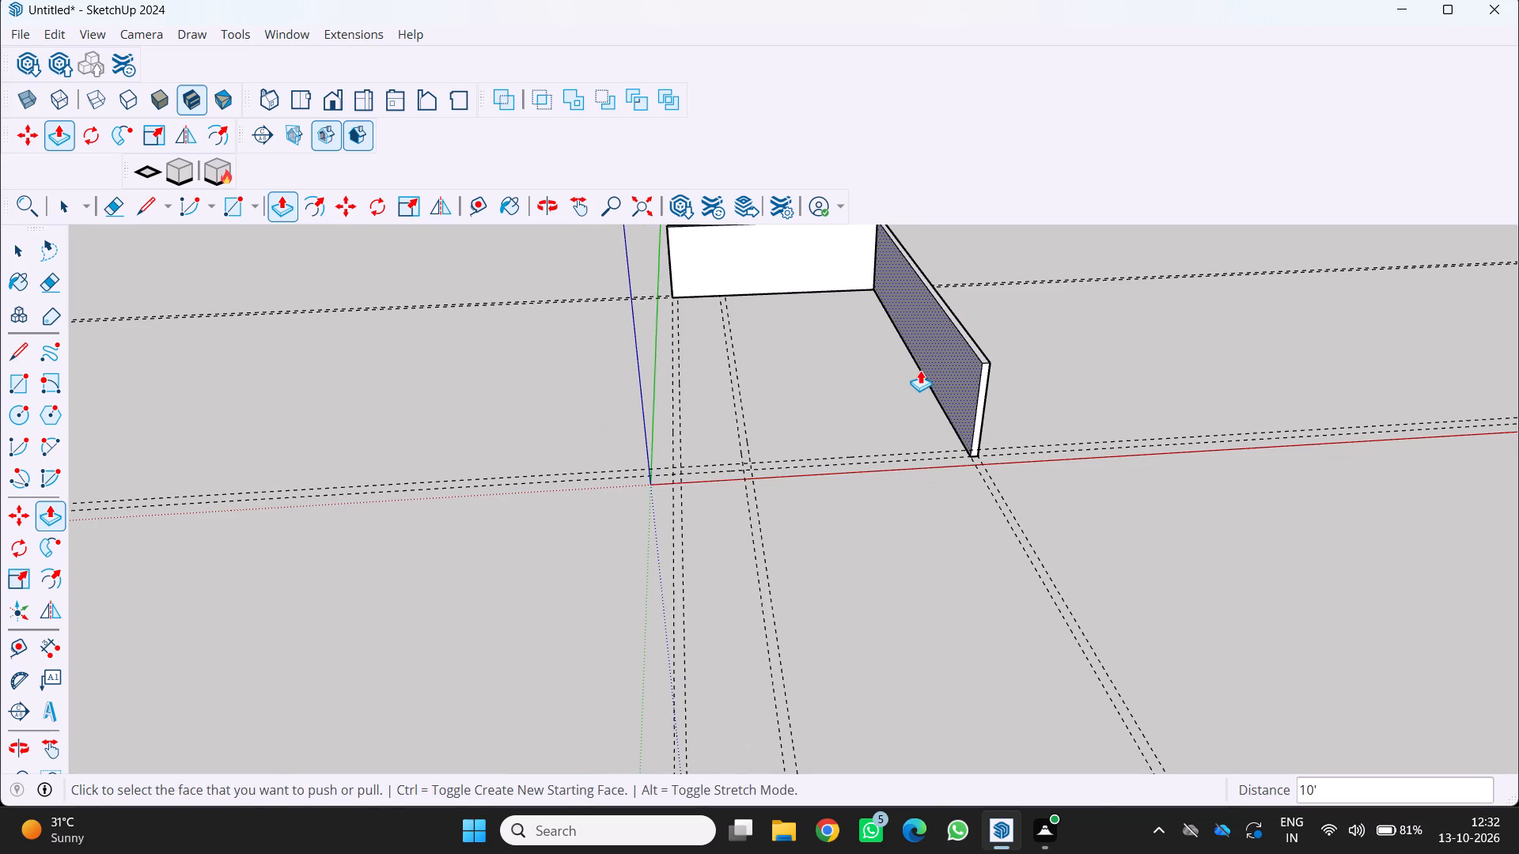
pyautogui.scroll(-3, 916, 374)
pyautogui.moveTo(896, 376); pyautogui.dragTo(749, 308, button='middle')
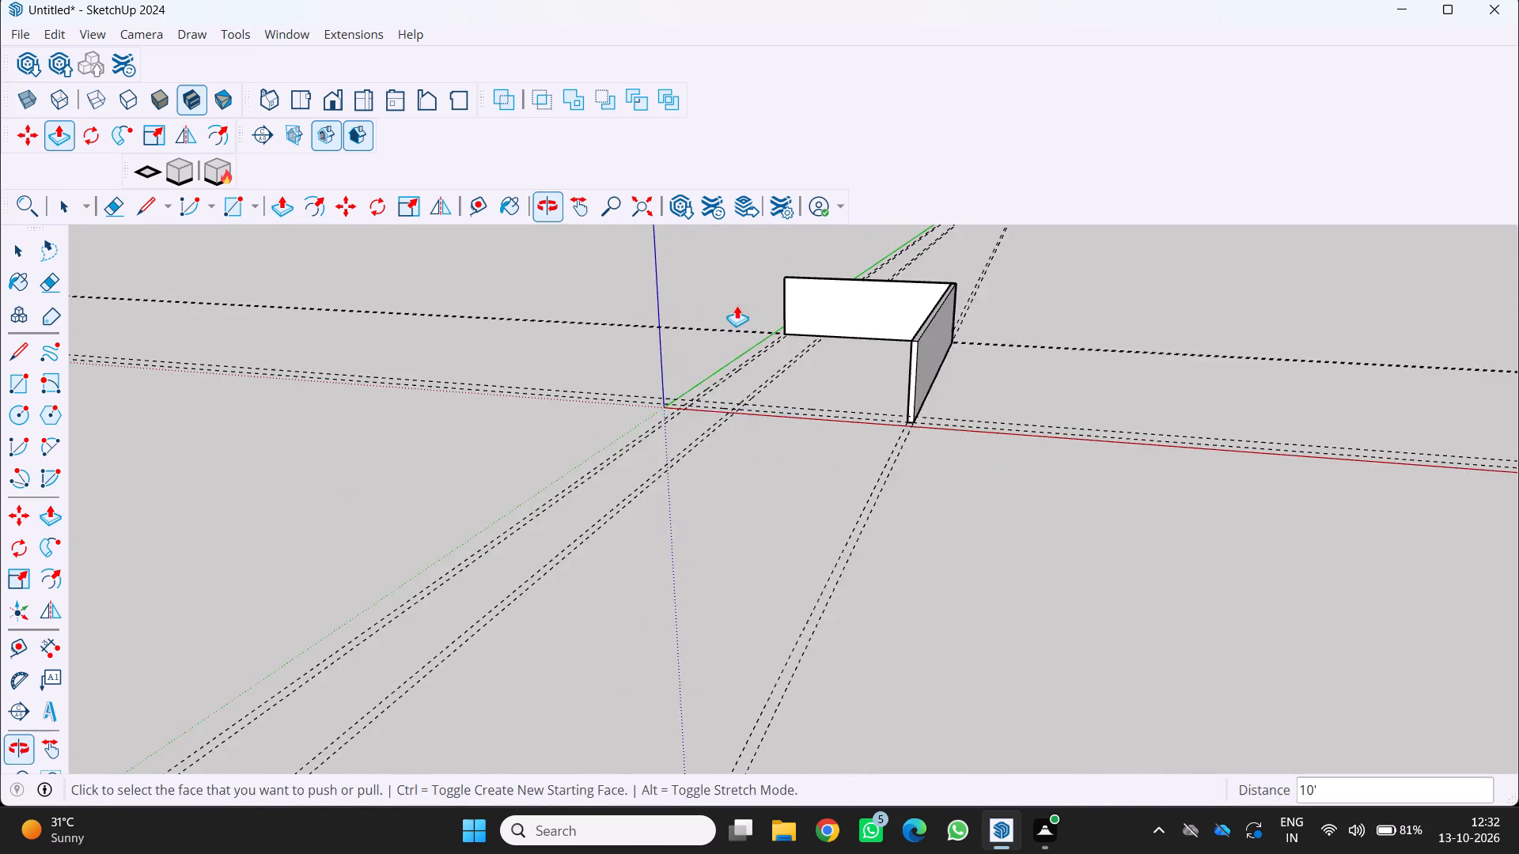
pyautogui.scroll(3, 822, 372)
pyautogui.moveTo(842, 380); pyautogui.dragTo(945, 410, button='middle')
pyautogui.scroll(4, 854, 485)
pyautogui.moveTo(844, 442); pyautogui.dragTo(910, 486, button='middle')
pyautogui.scroll(13, 966, 439)
pyautogui.scroll(2, 1242, 479)
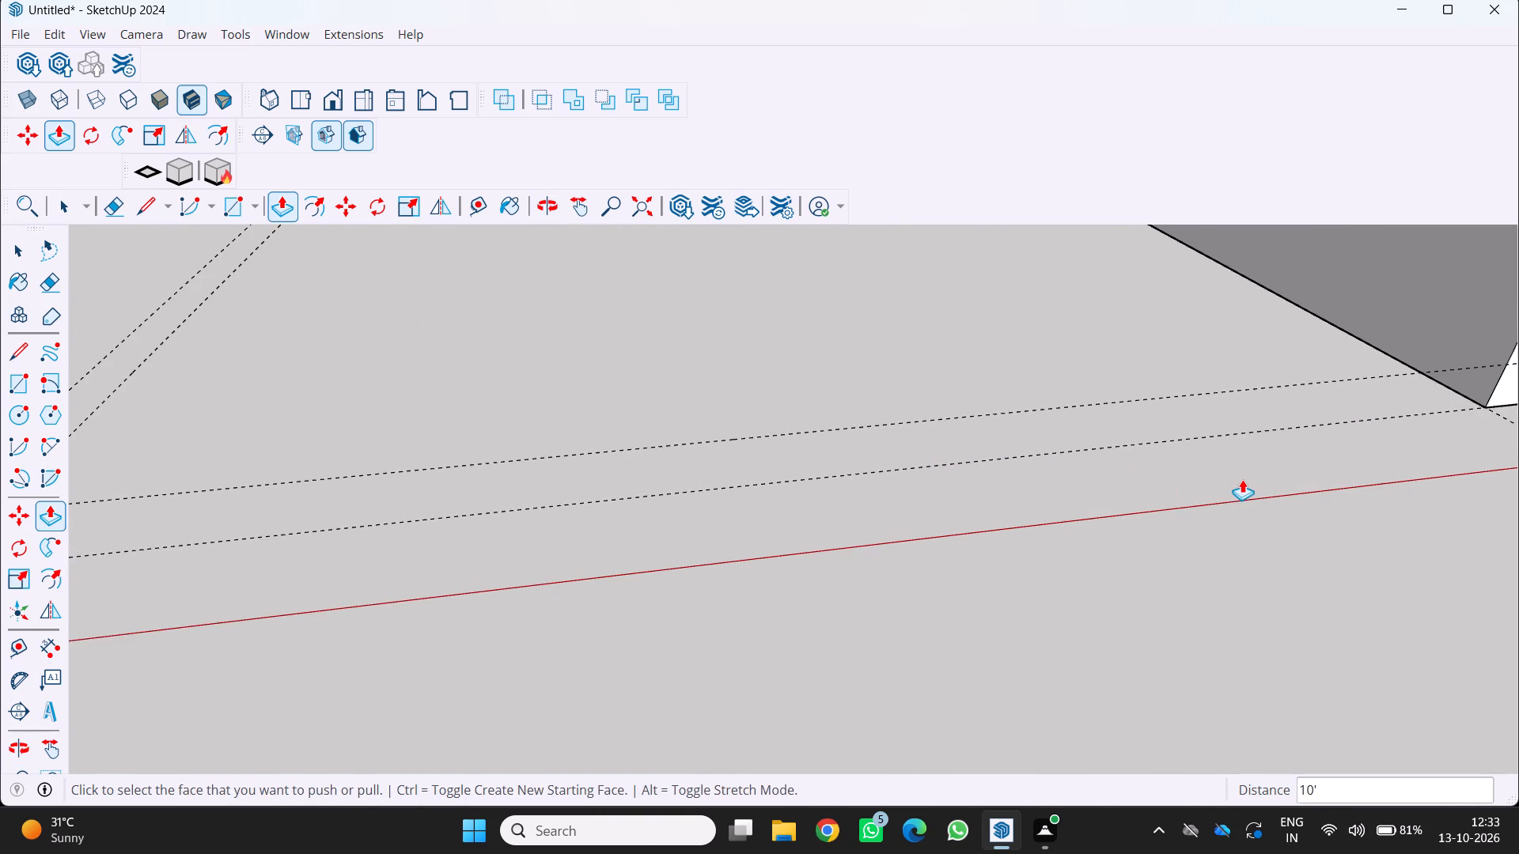
pyautogui.scroll(-2, 1237, 476)
pyautogui.moveTo(1232, 473); pyautogui.dragTo(1190, 450, button='middle')
pyautogui.scroll(-5, 1188, 450)
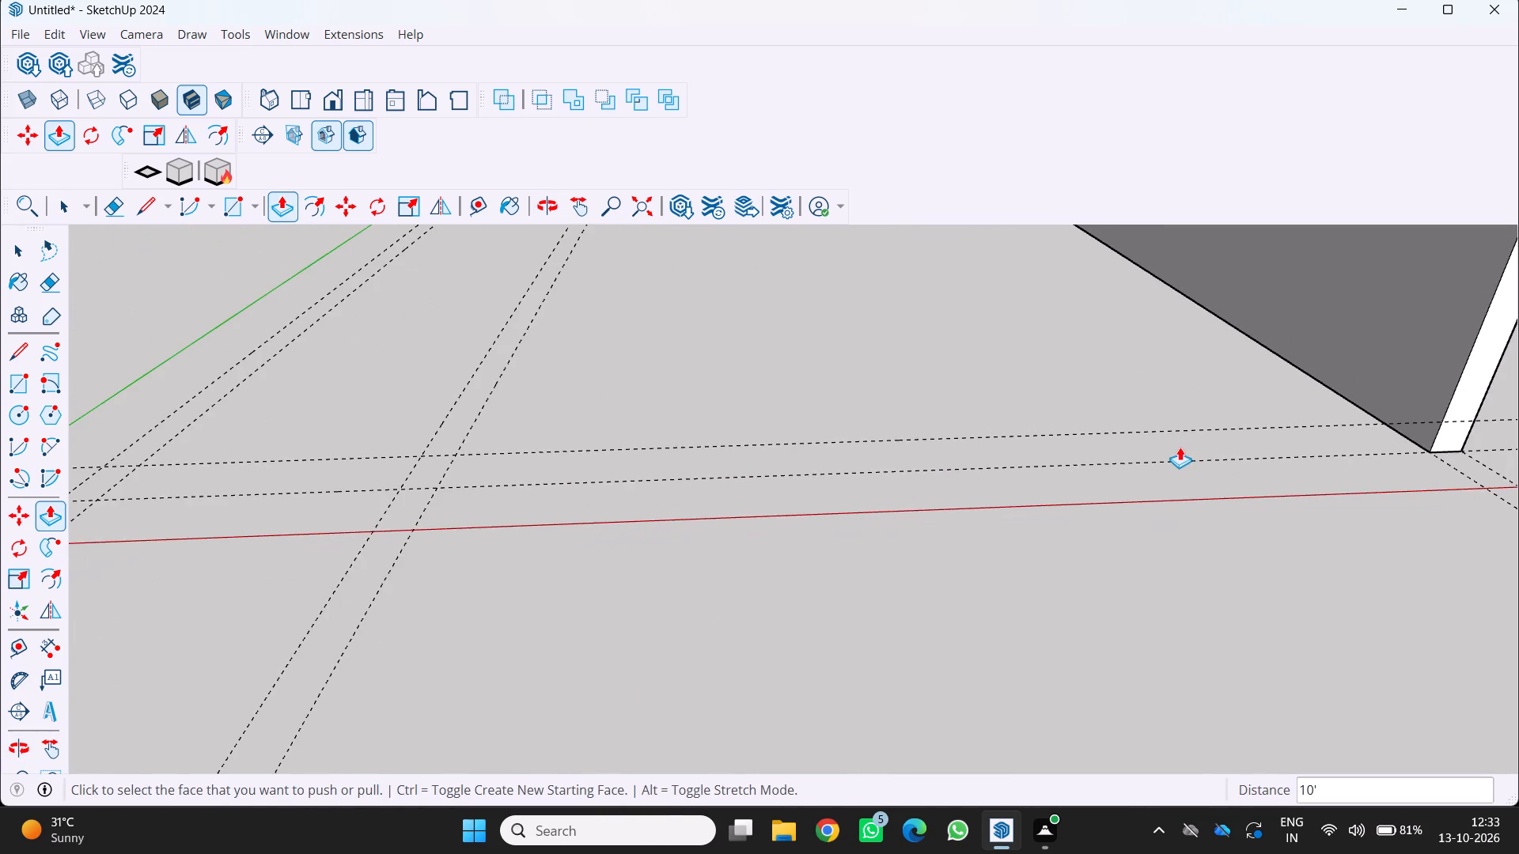
pyautogui.scroll(-3, 1180, 447)
pyautogui.scroll(3, 1400, 399)
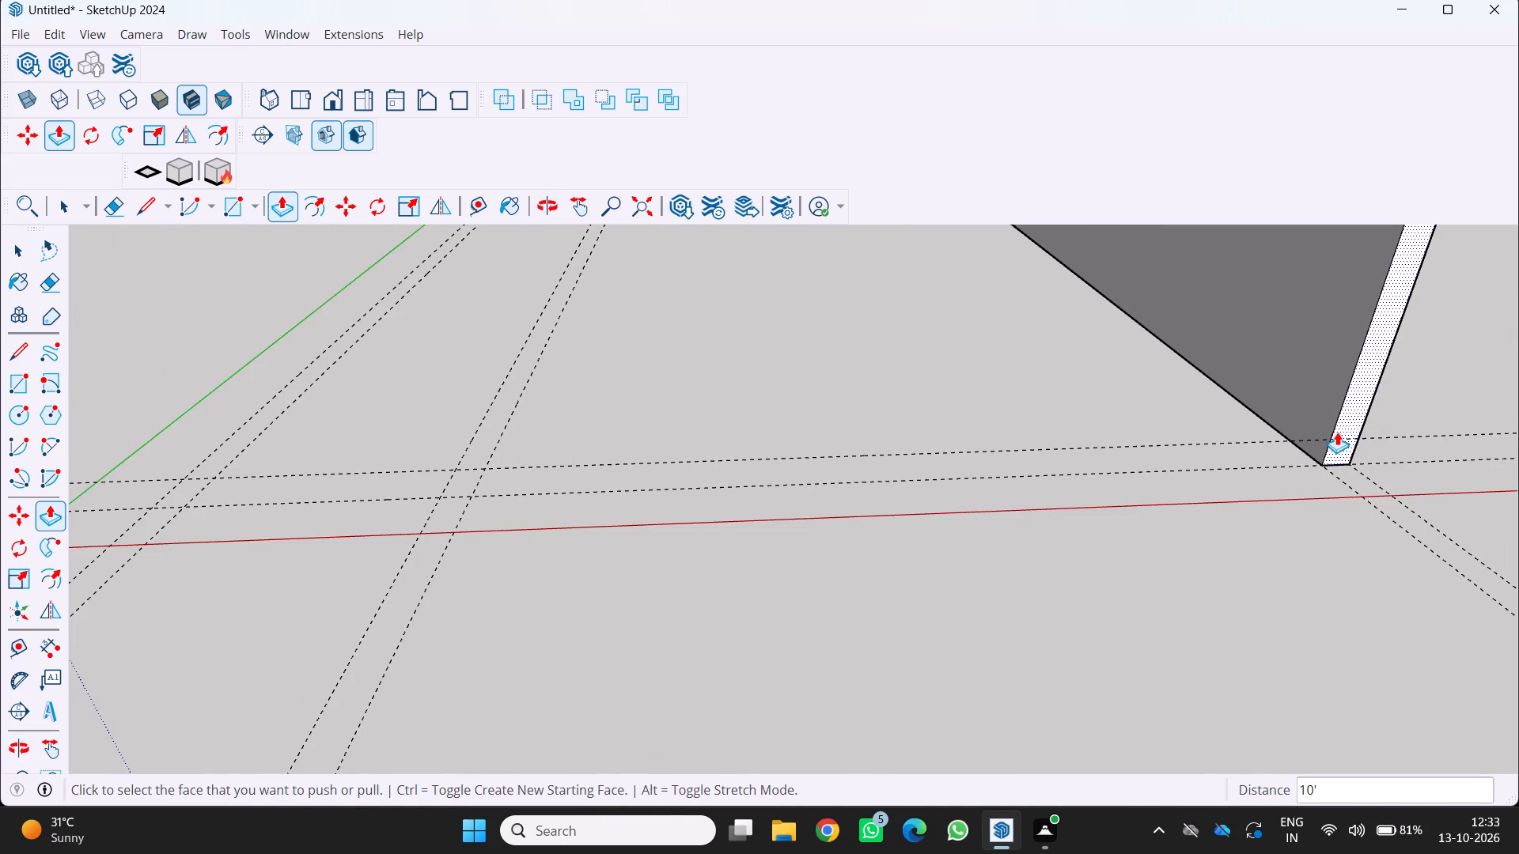
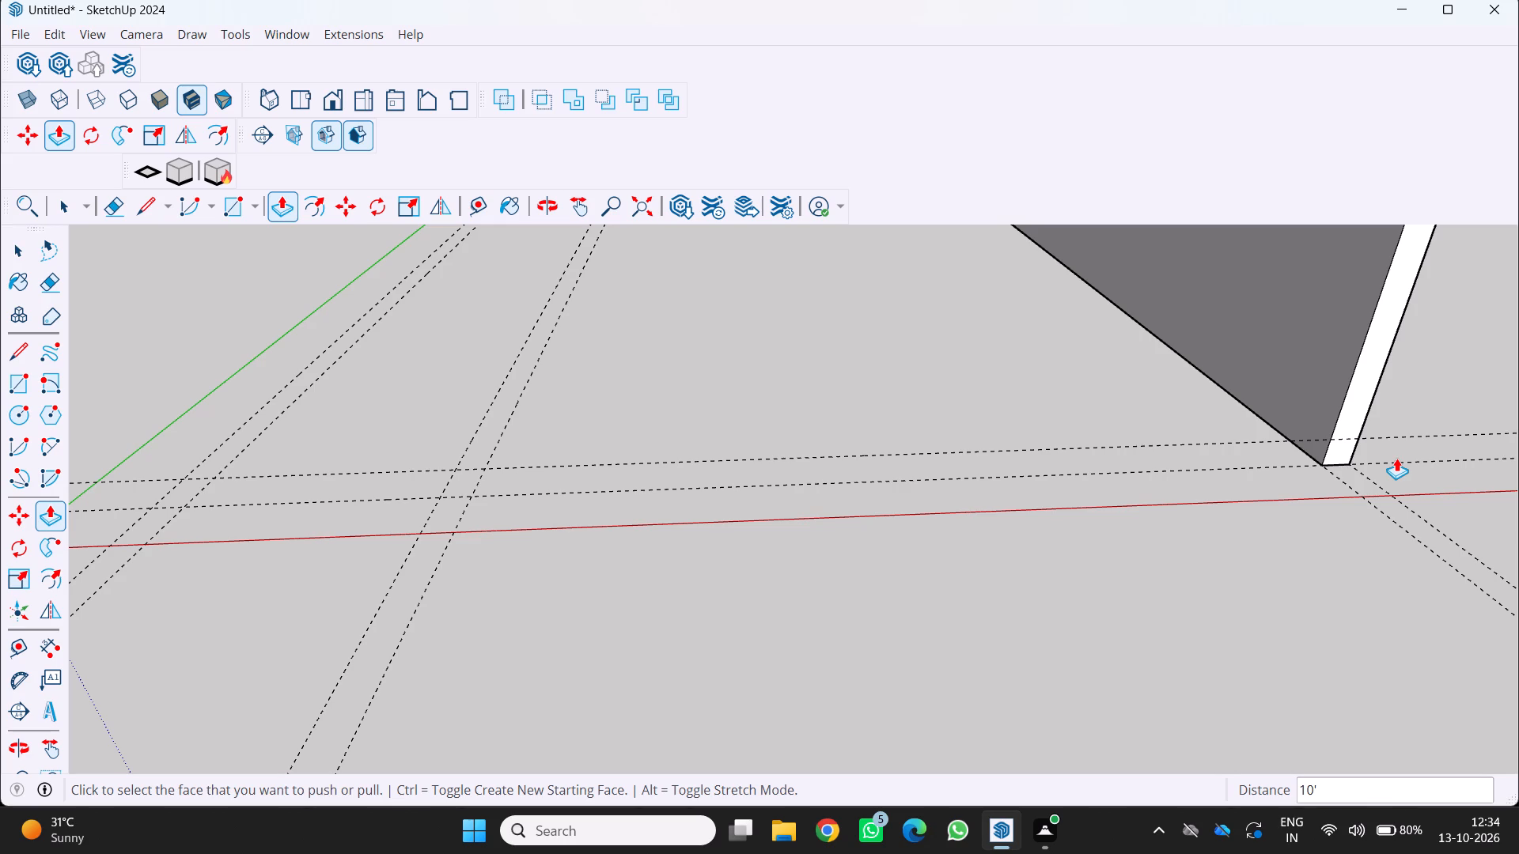
# Delete the inner of the two front guides running parallel to the red axis.
pyautogui.scroll(-4, 1261, 545)
pyautogui.moveTo(1229, 515); pyautogui.dragTo(1180, 407, button='middle')
pyautogui.scroll(4, 1303, 479)
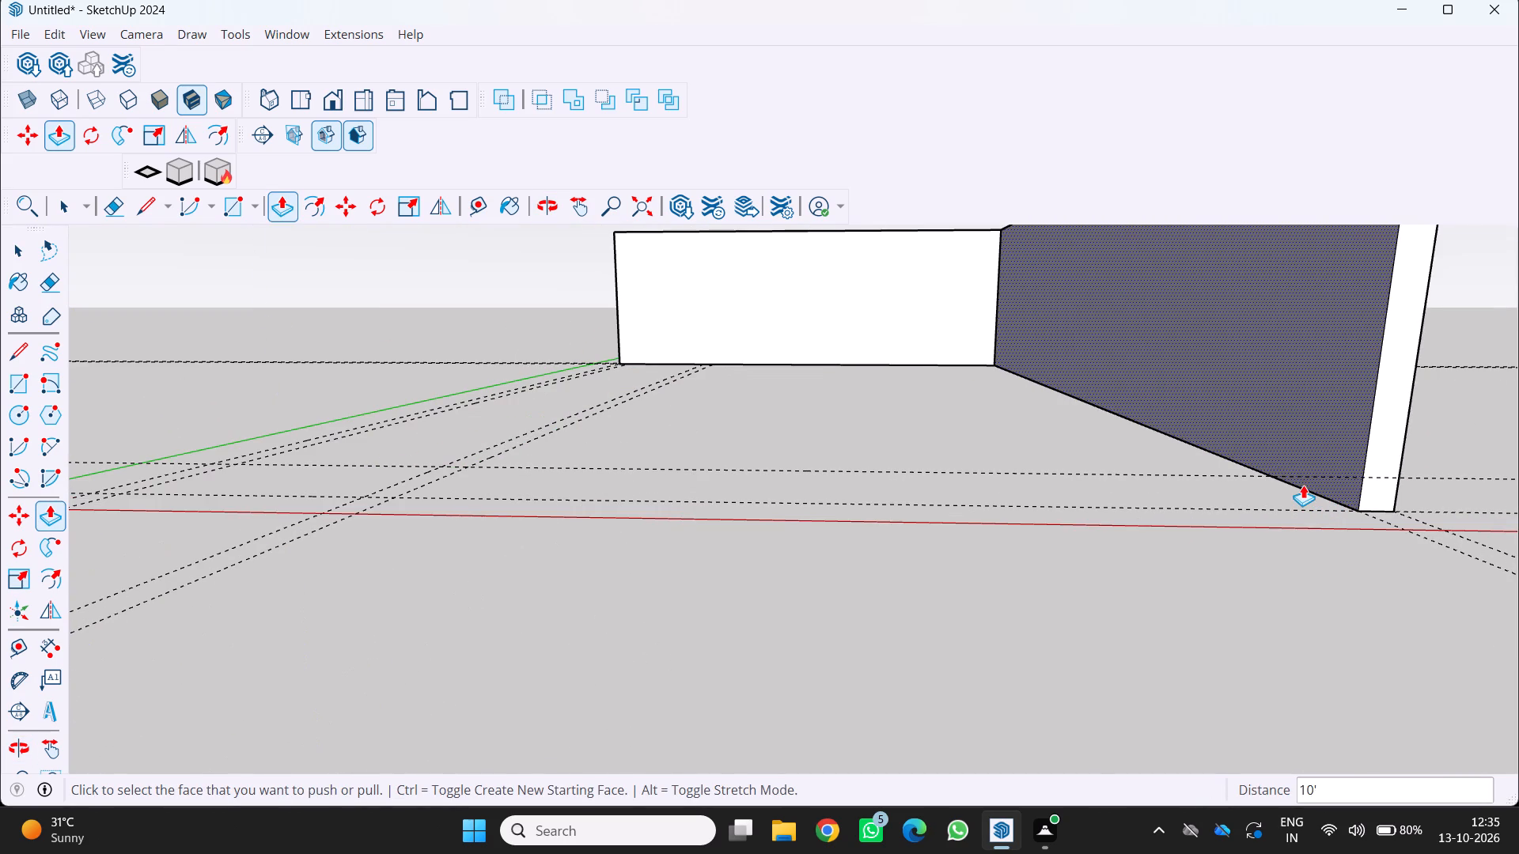
pyautogui.press('space')
pyautogui.press('space')
pyautogui.press('space')
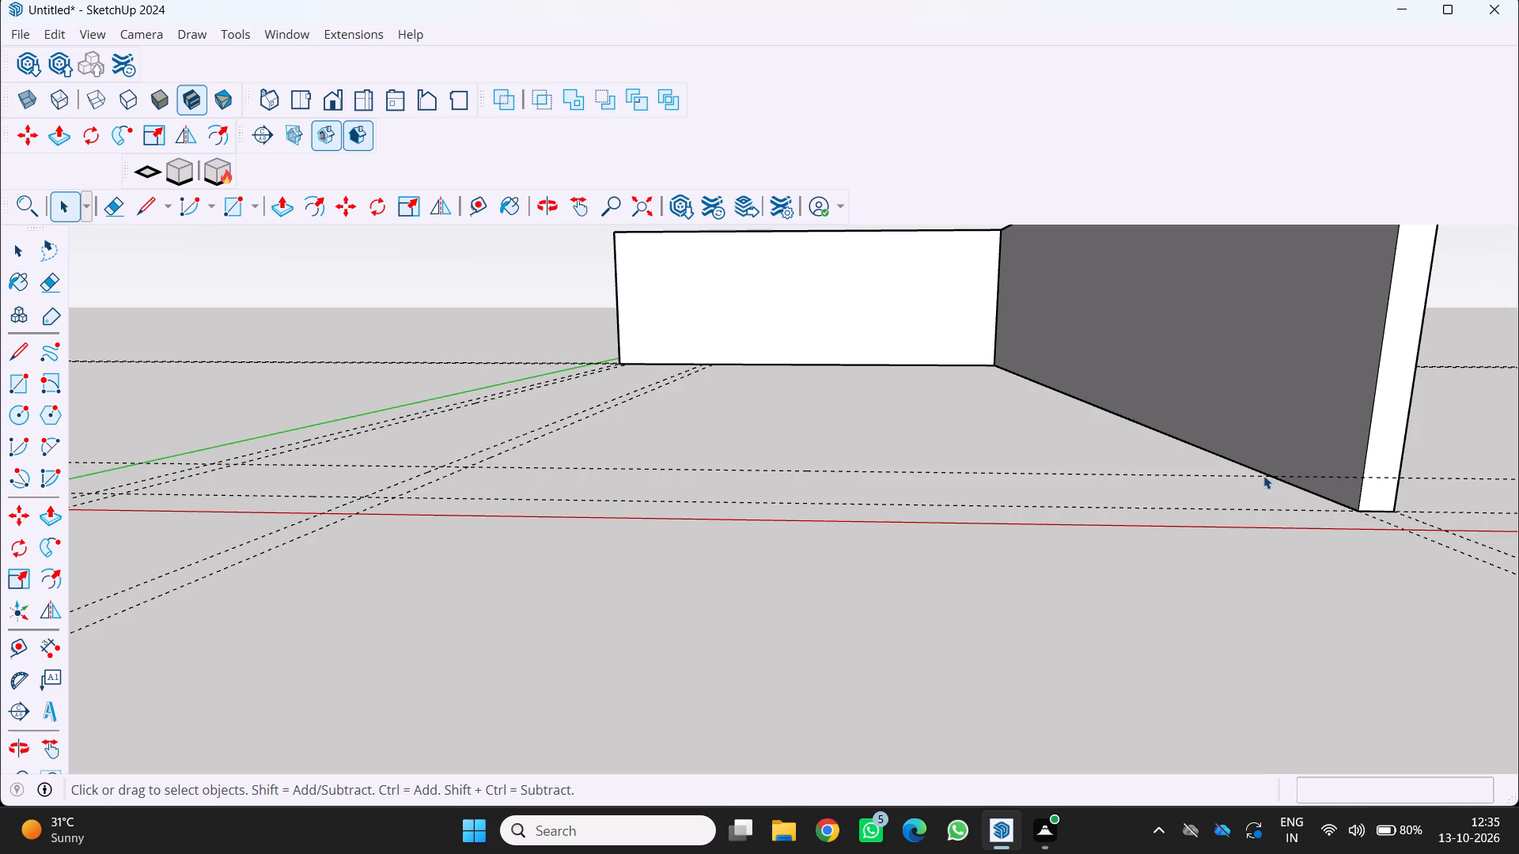
pyautogui.scroll(-2, 1273, 433)
pyautogui.moveTo(1258, 399); pyautogui.dragTo(1273, 466, button='middle')
pyautogui.scroll(3, 1224, 453)
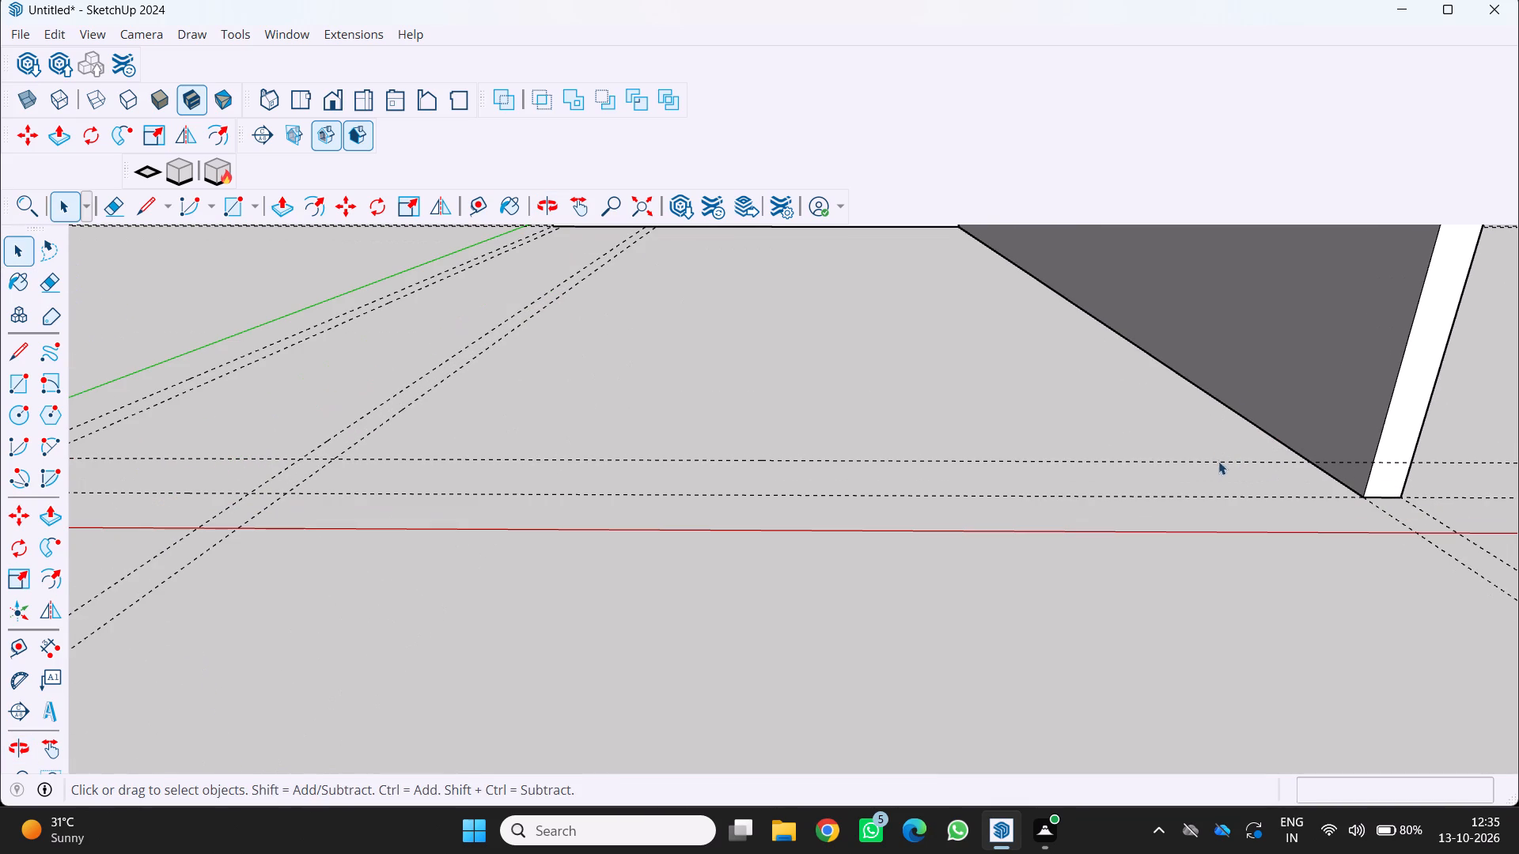
pyautogui.click(1211, 450)
pyautogui.click(1206, 457)
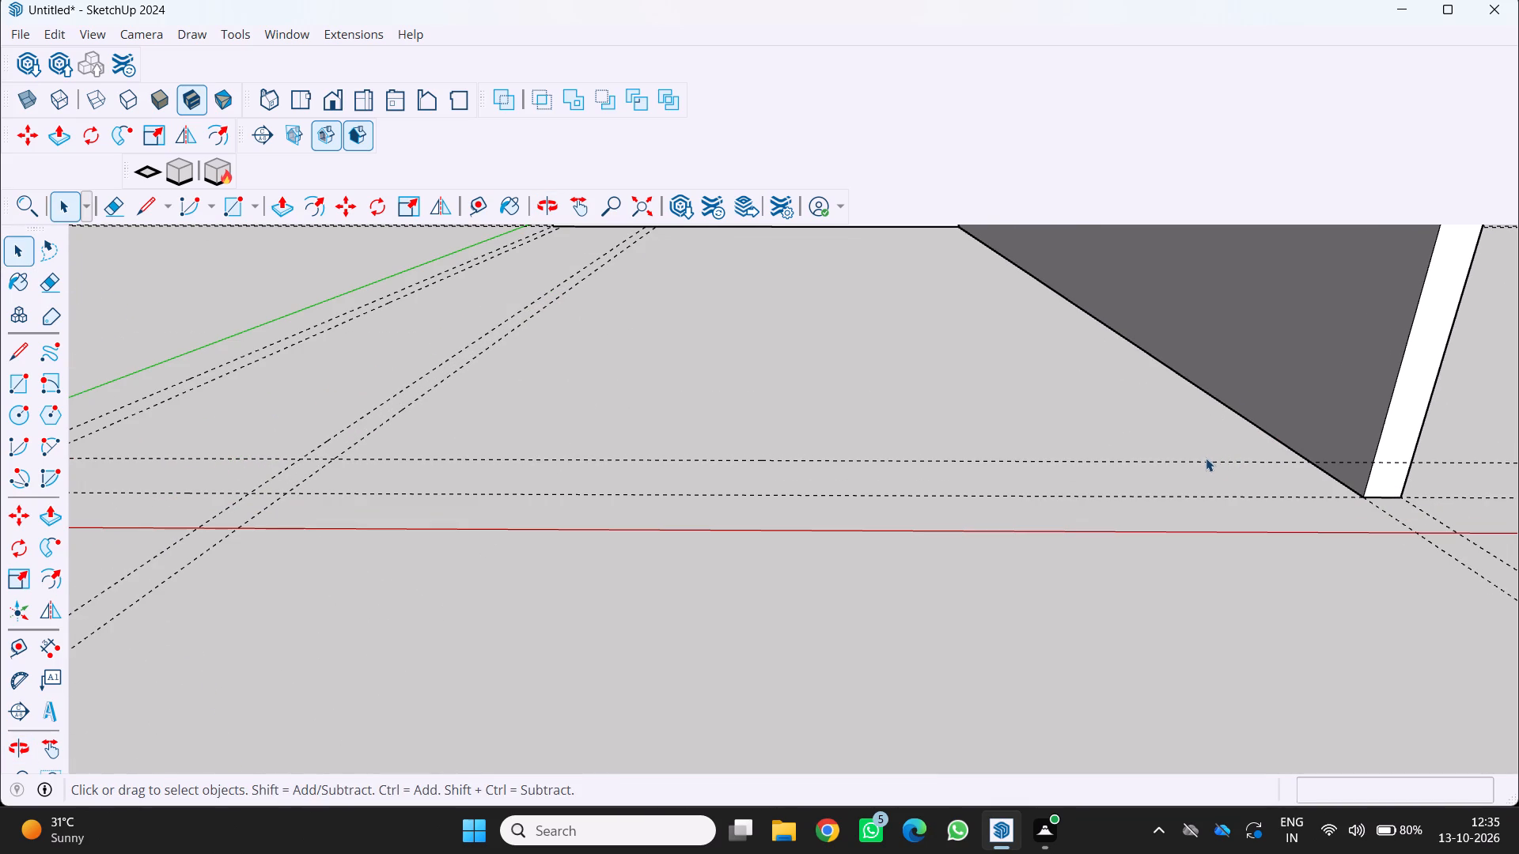
pyautogui.click(1196, 462)
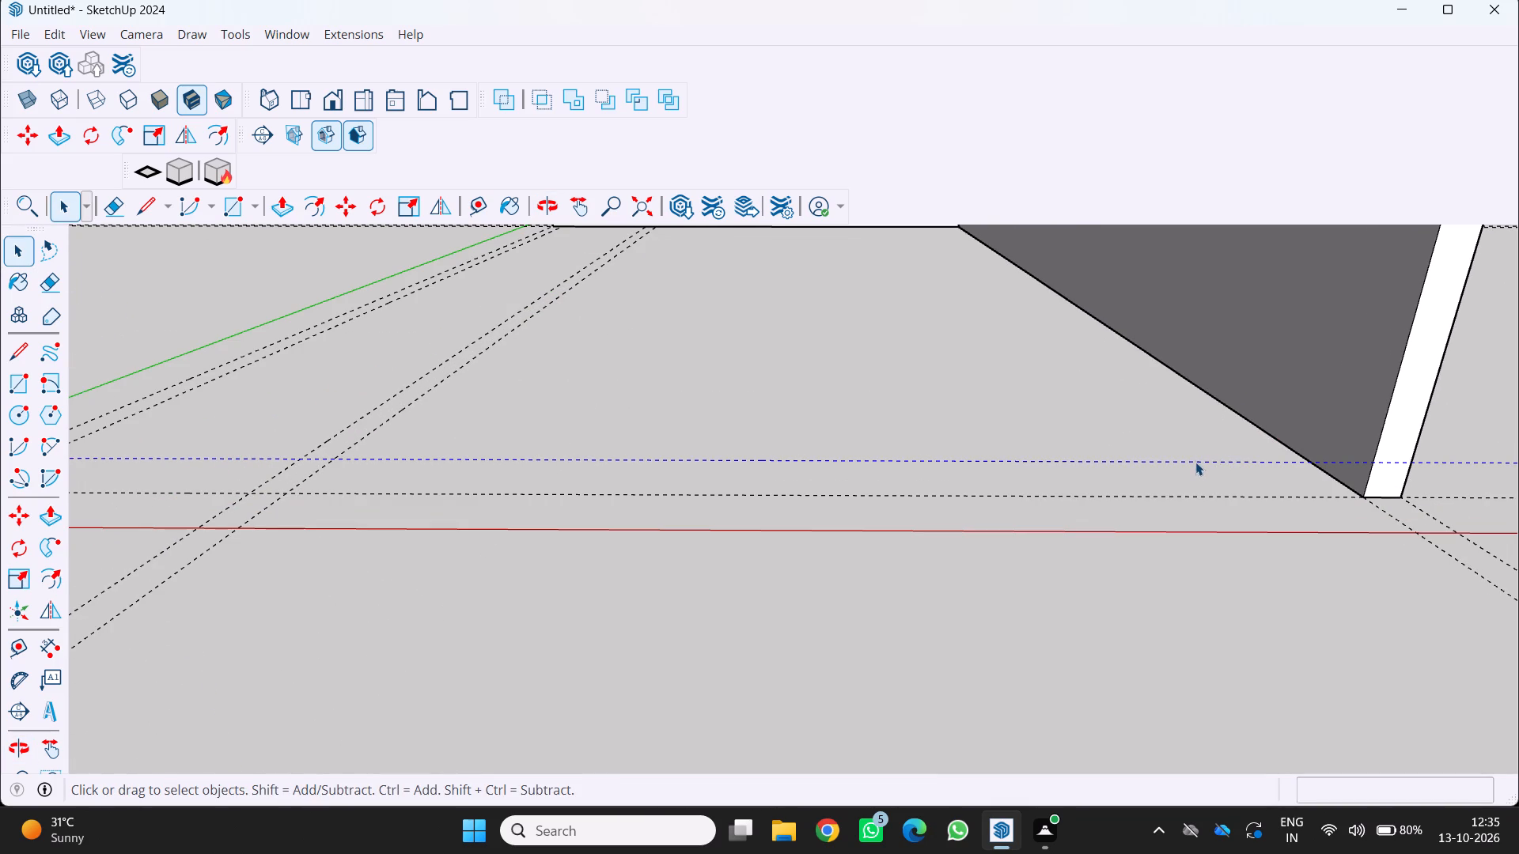
pyautogui.press('Delete')
# Add a parallel guide 9" inward from the remaining front guide, towards the far wall.
pyautogui.scroll(1, 1269, 546)
pyautogui.moveTo(1264, 544); pyautogui.dragTo(1154, 523, button='middle')
pyautogui.scroll(-3, 1152, 523)
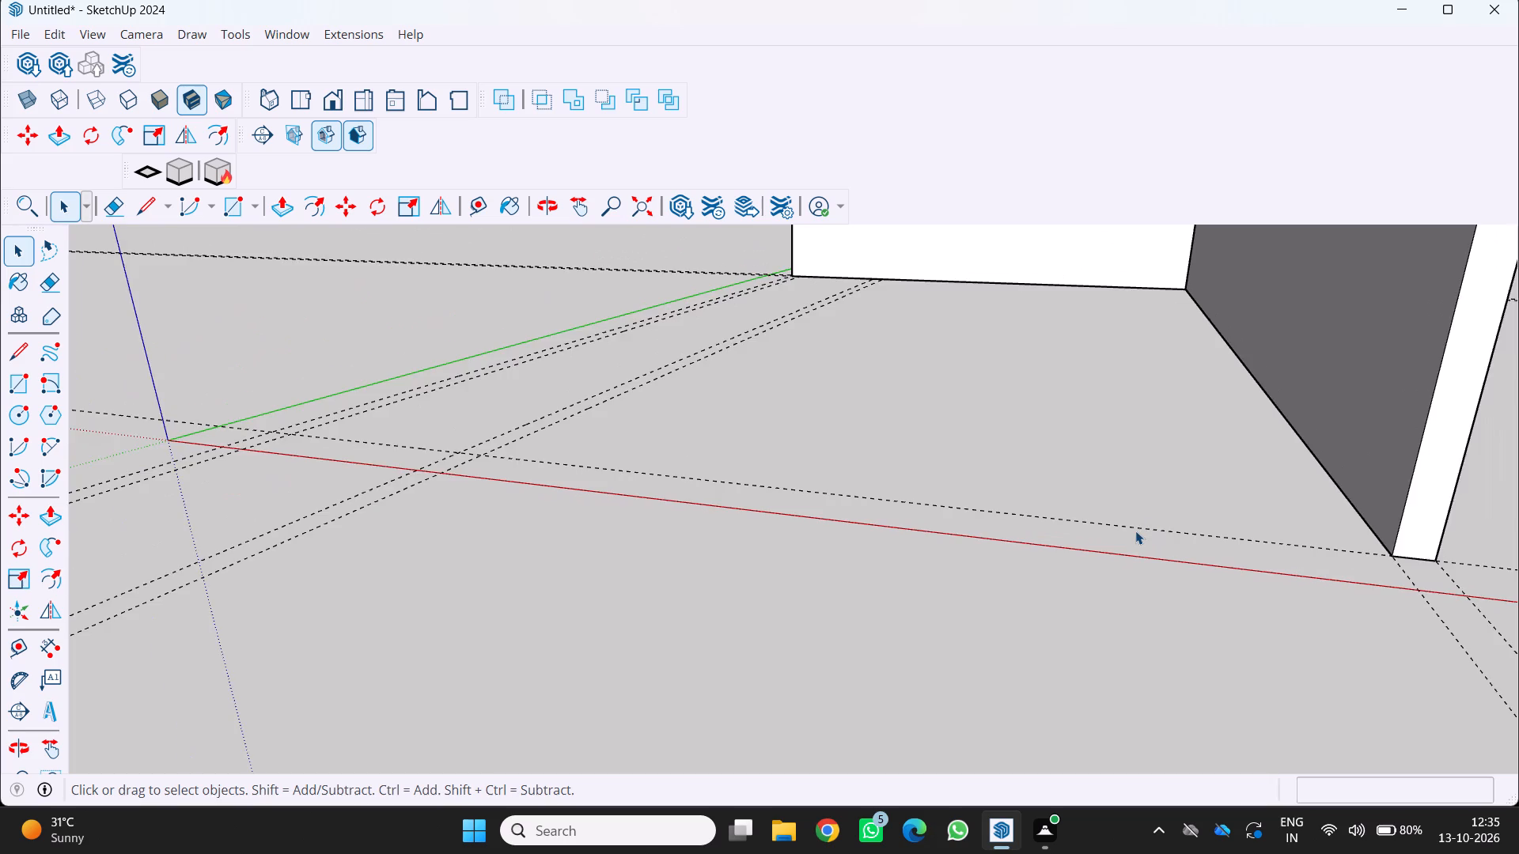
pyautogui.scroll(3, 1135, 531)
pyautogui.scroll(-8, 1132, 531)
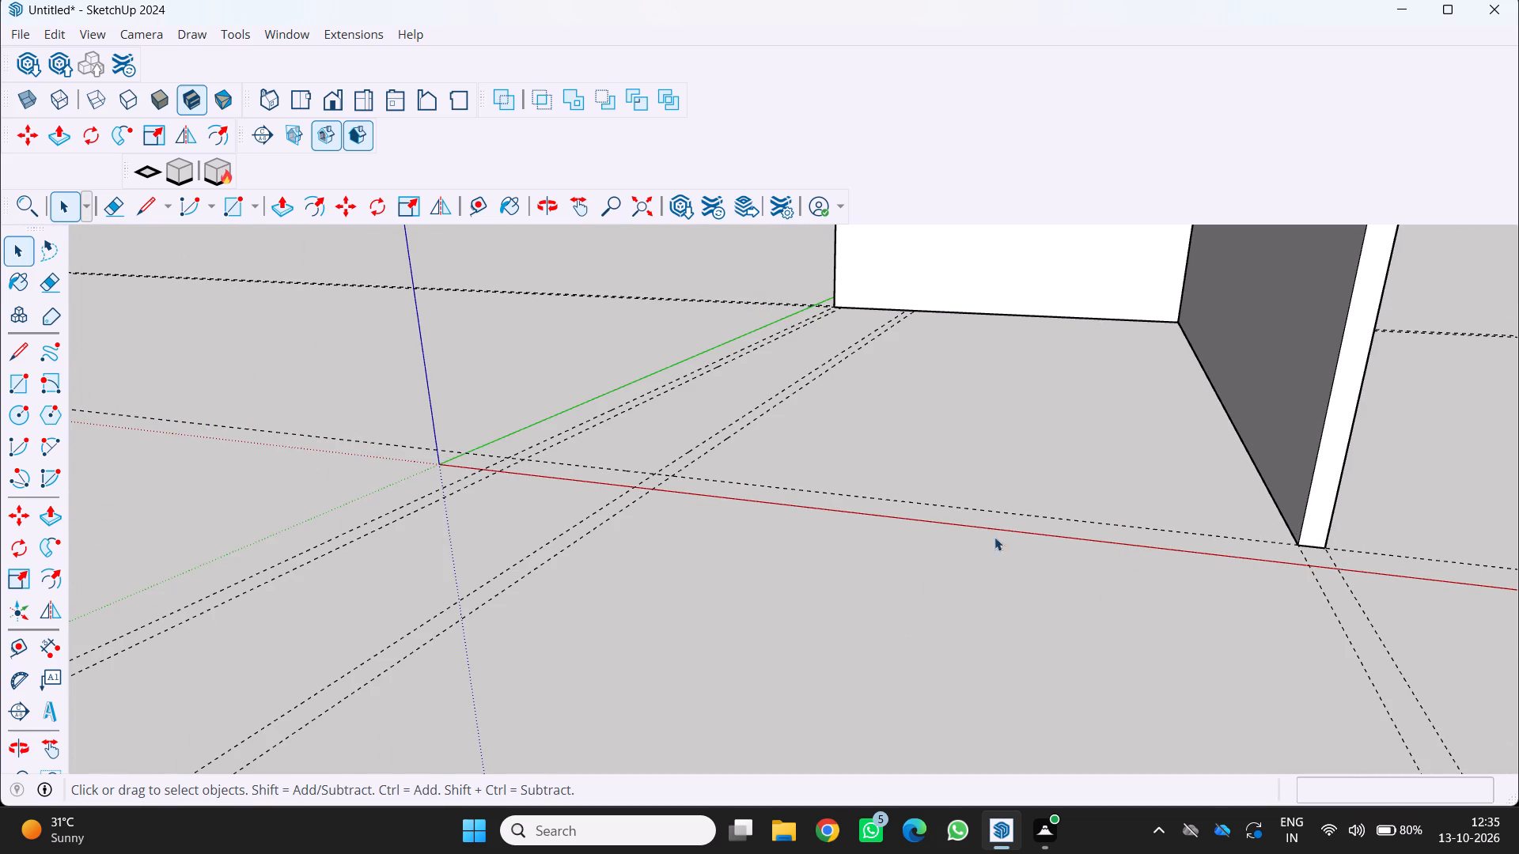
pyautogui.press('t')
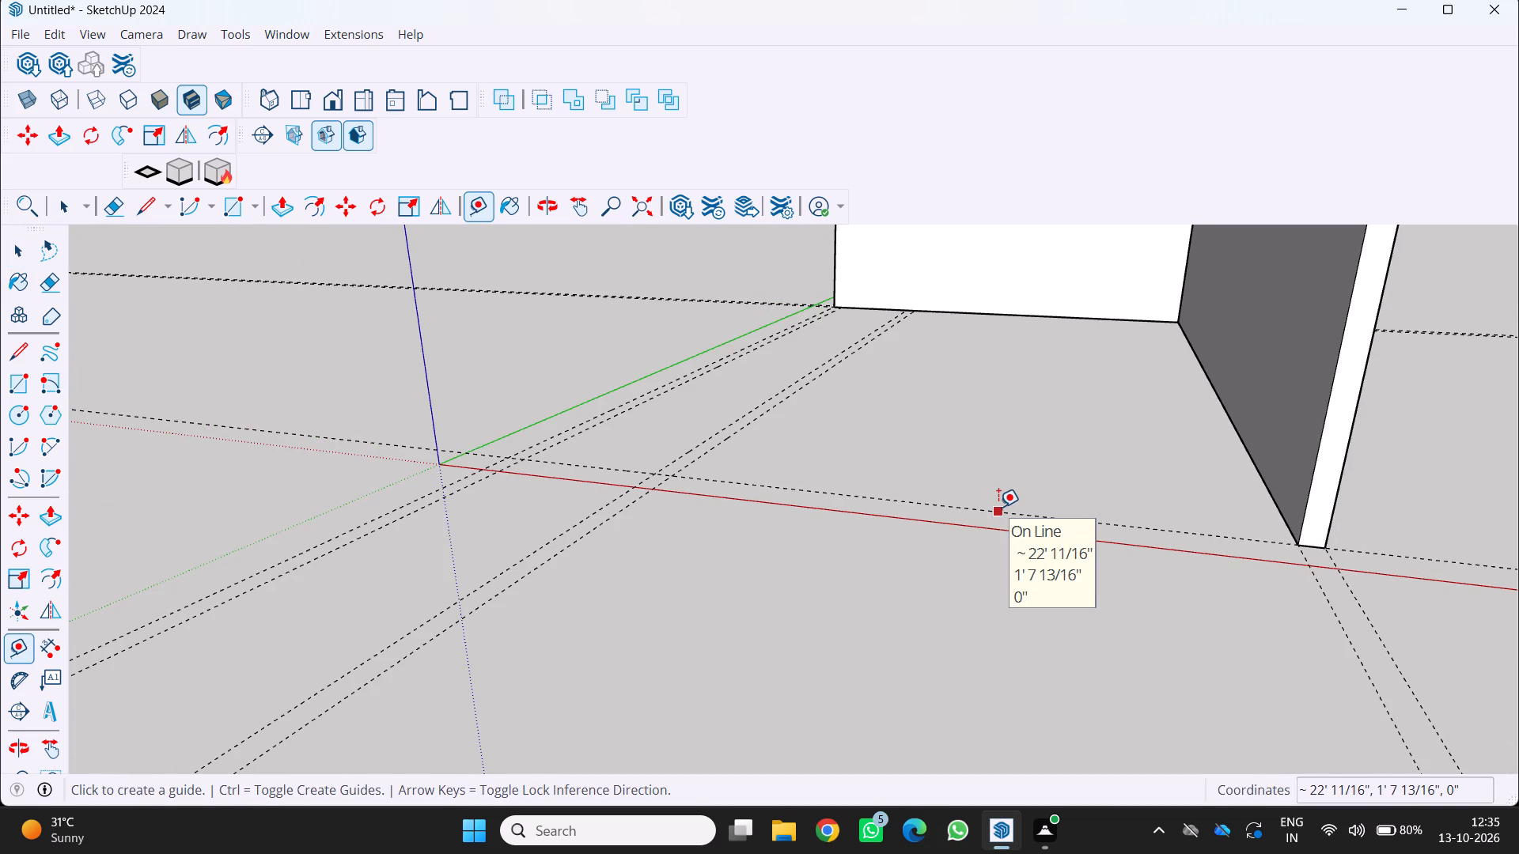
pyautogui.click(1001, 508)
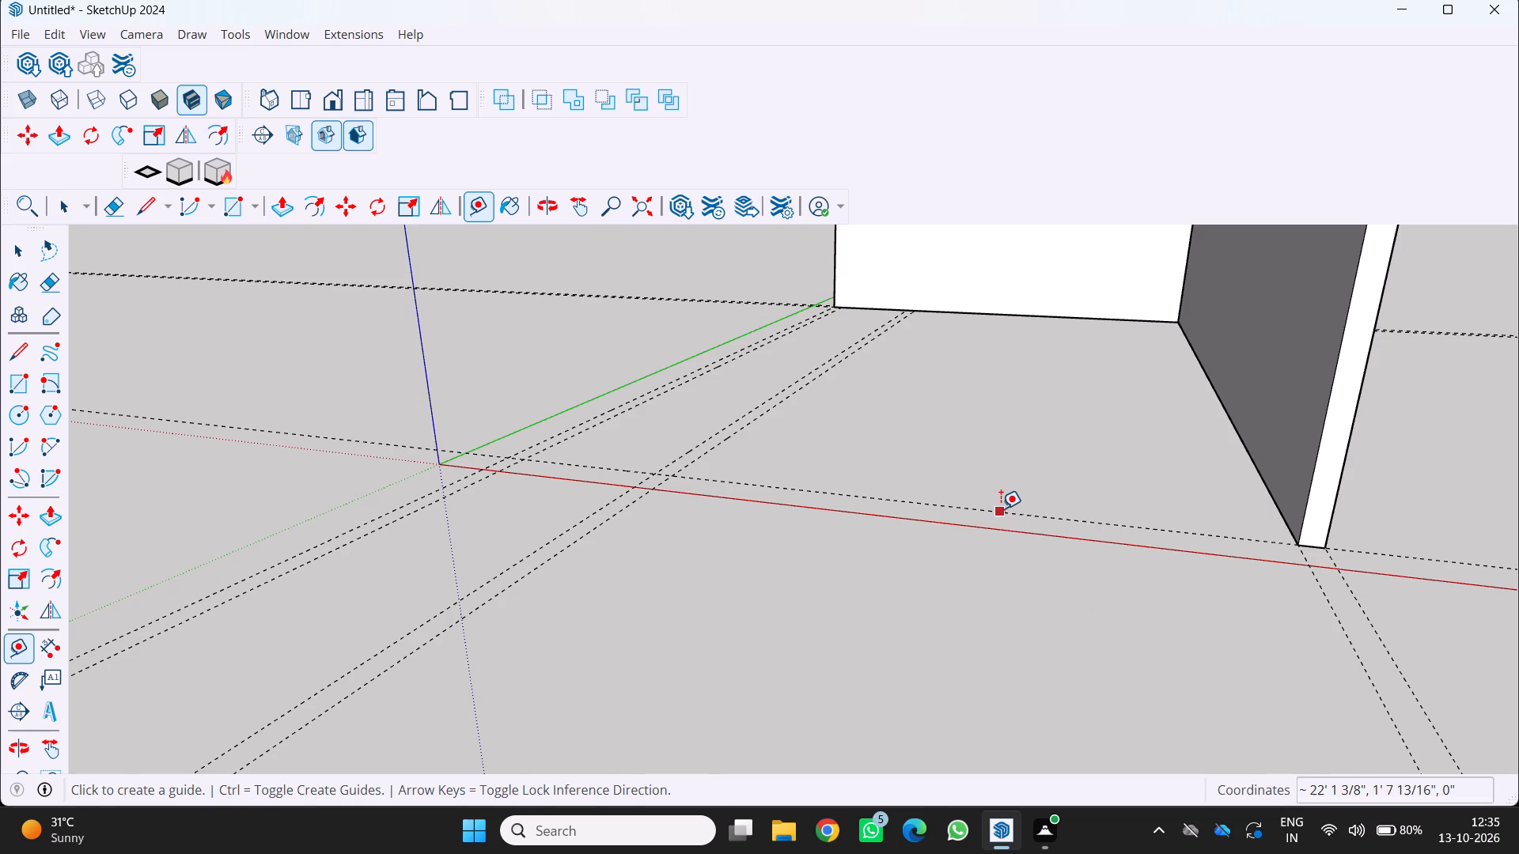
pyautogui.press('9')
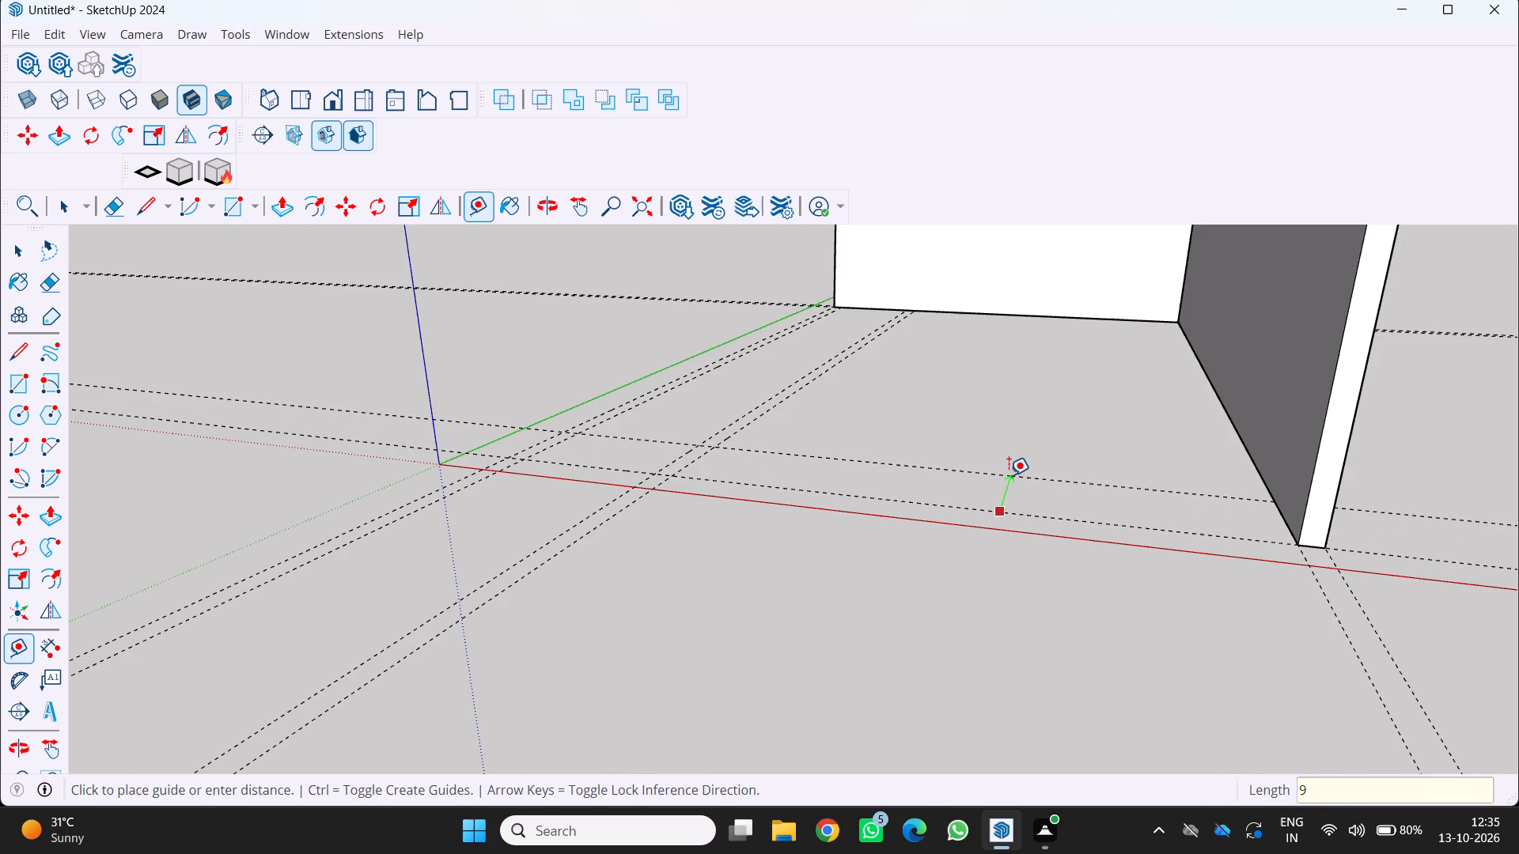
pyautogui.press('Return')
# Draw a 29' 3" by 9" rectangle between the two front guides, from the side wall's inner face to the side guide nearest the green axis.
pyautogui.scroll(6, 985, 551)
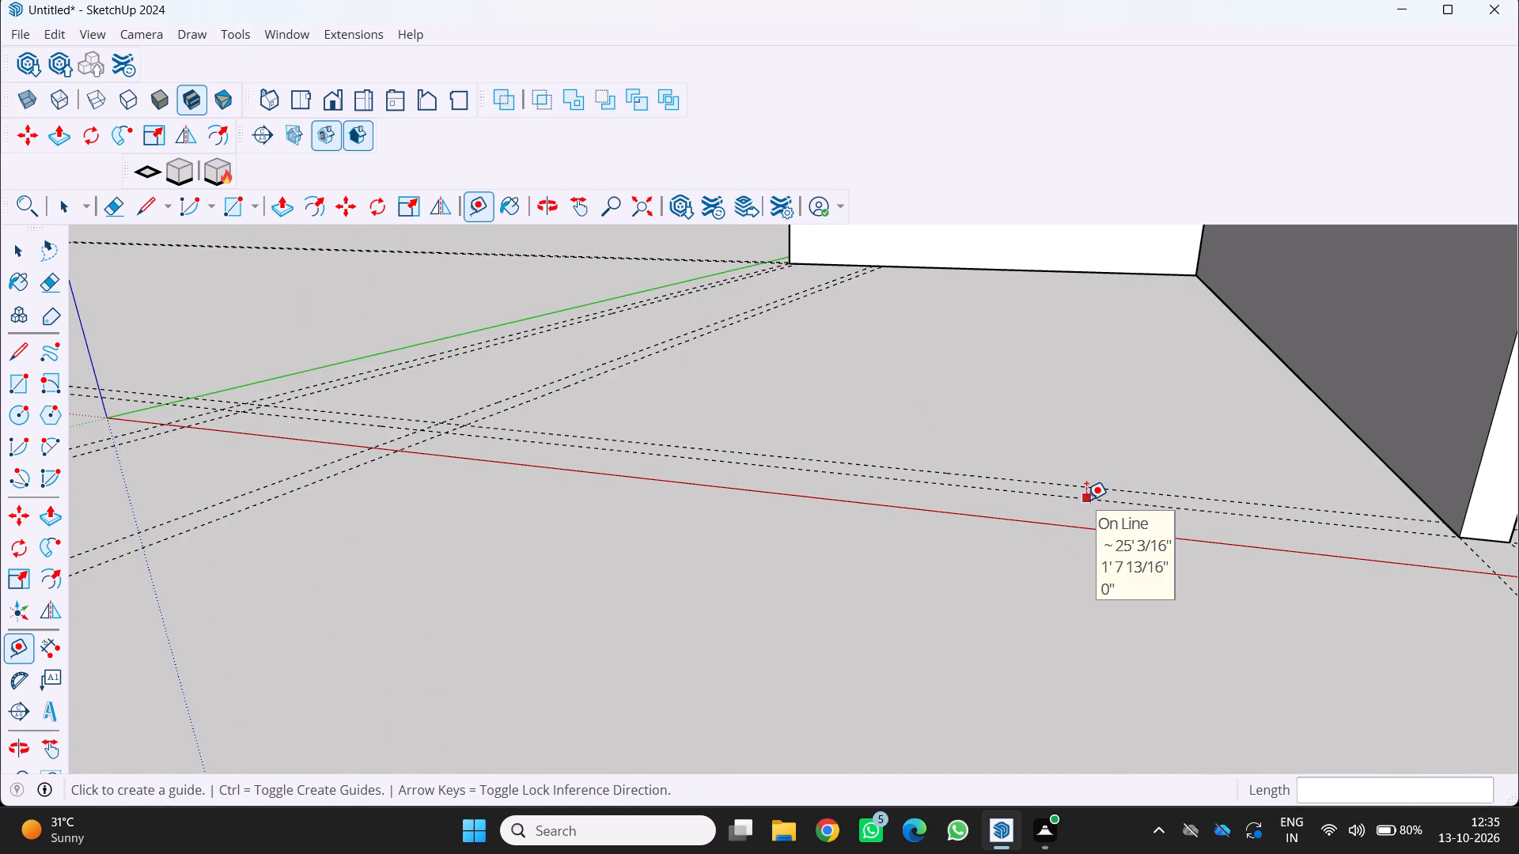
pyautogui.scroll(-3, 1082, 501)
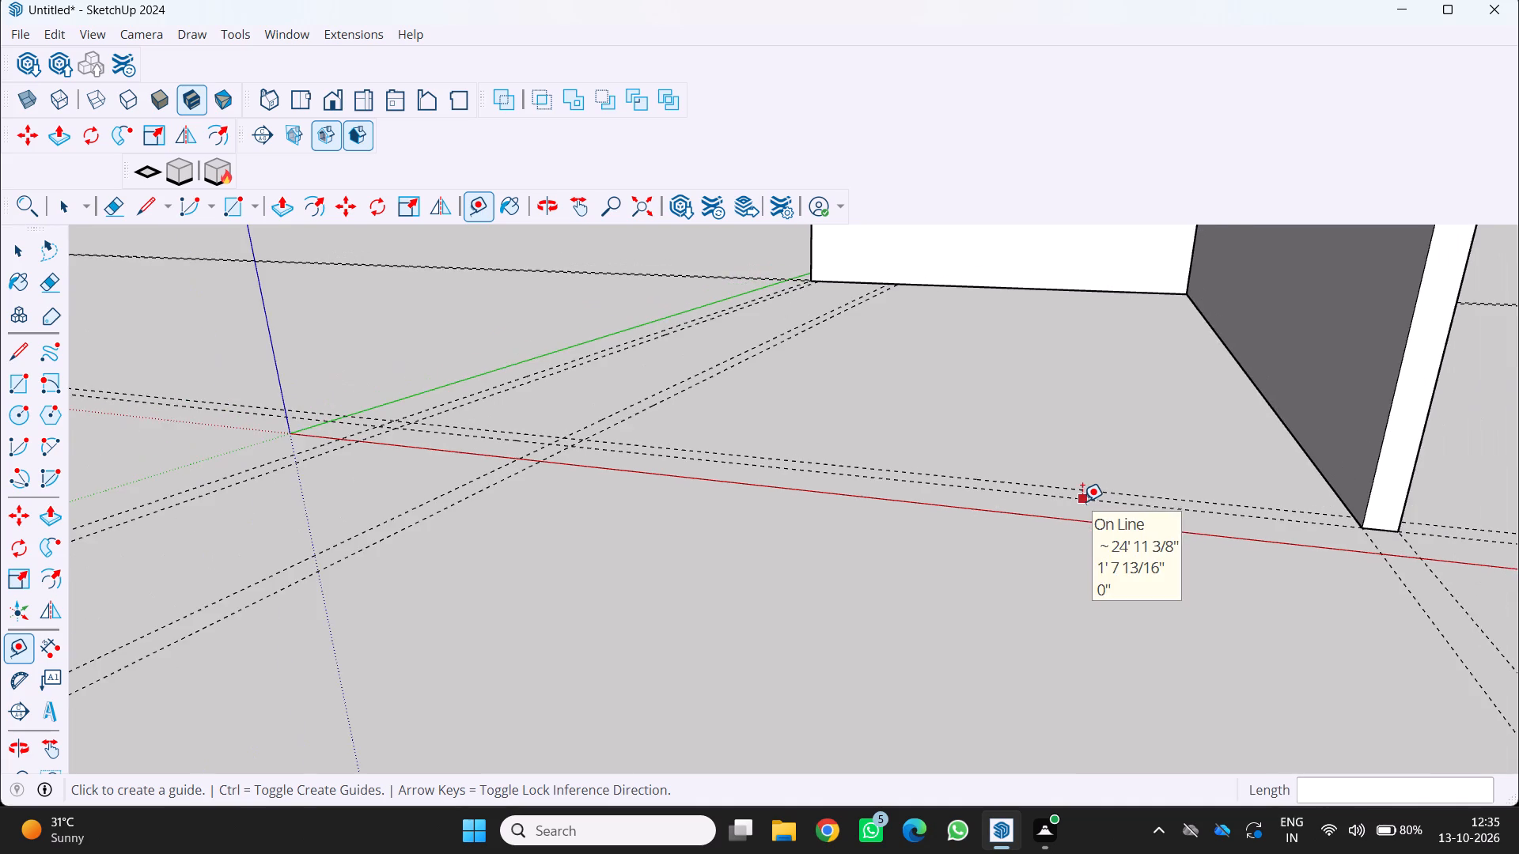
pyautogui.scroll(4, 1231, 513)
pyautogui.press('r')
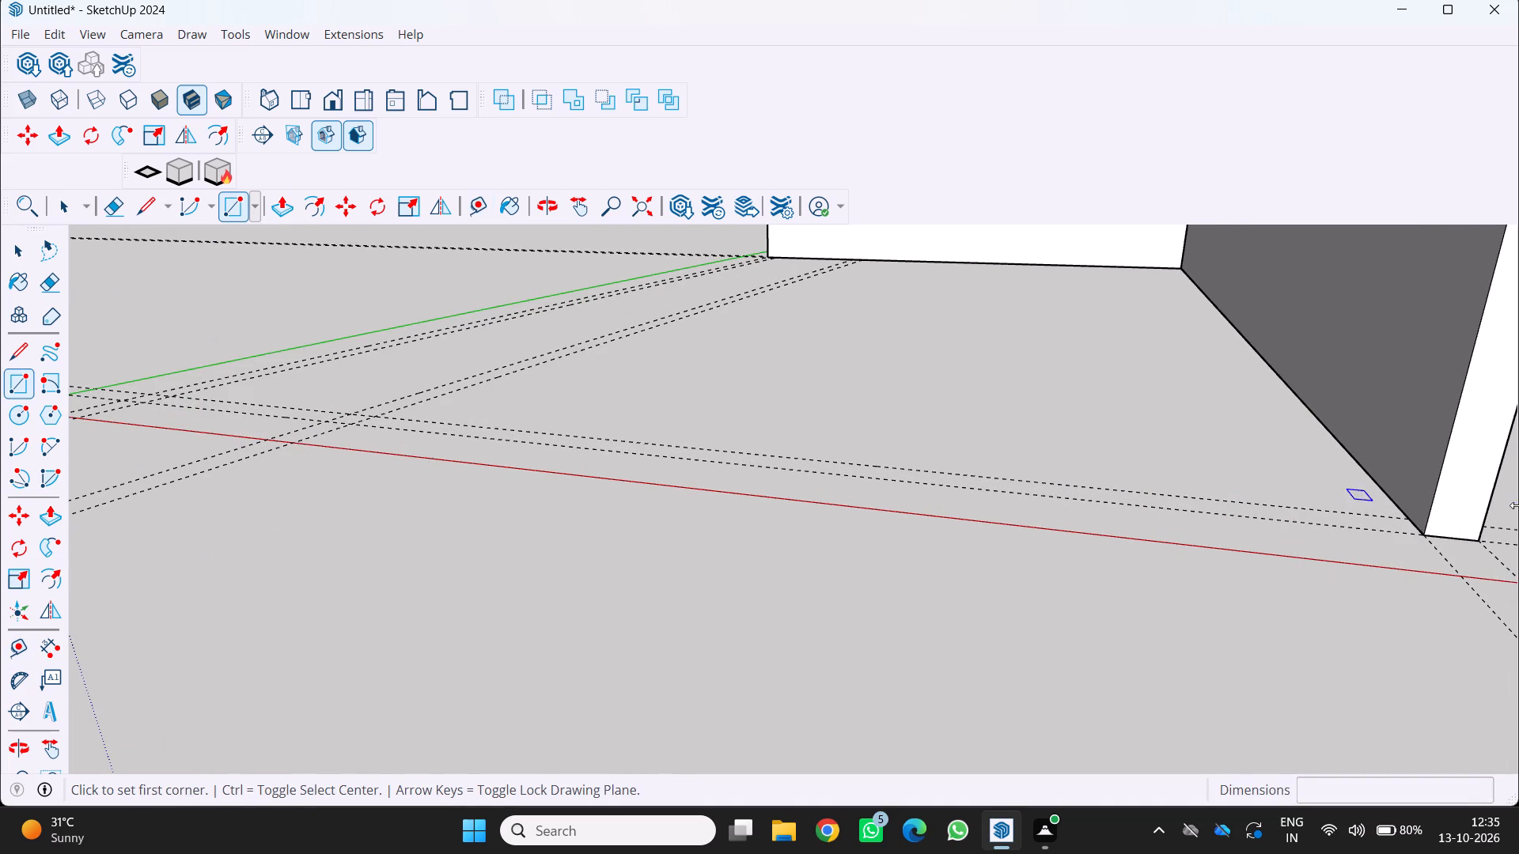
pyautogui.scroll(7, 1414, 499)
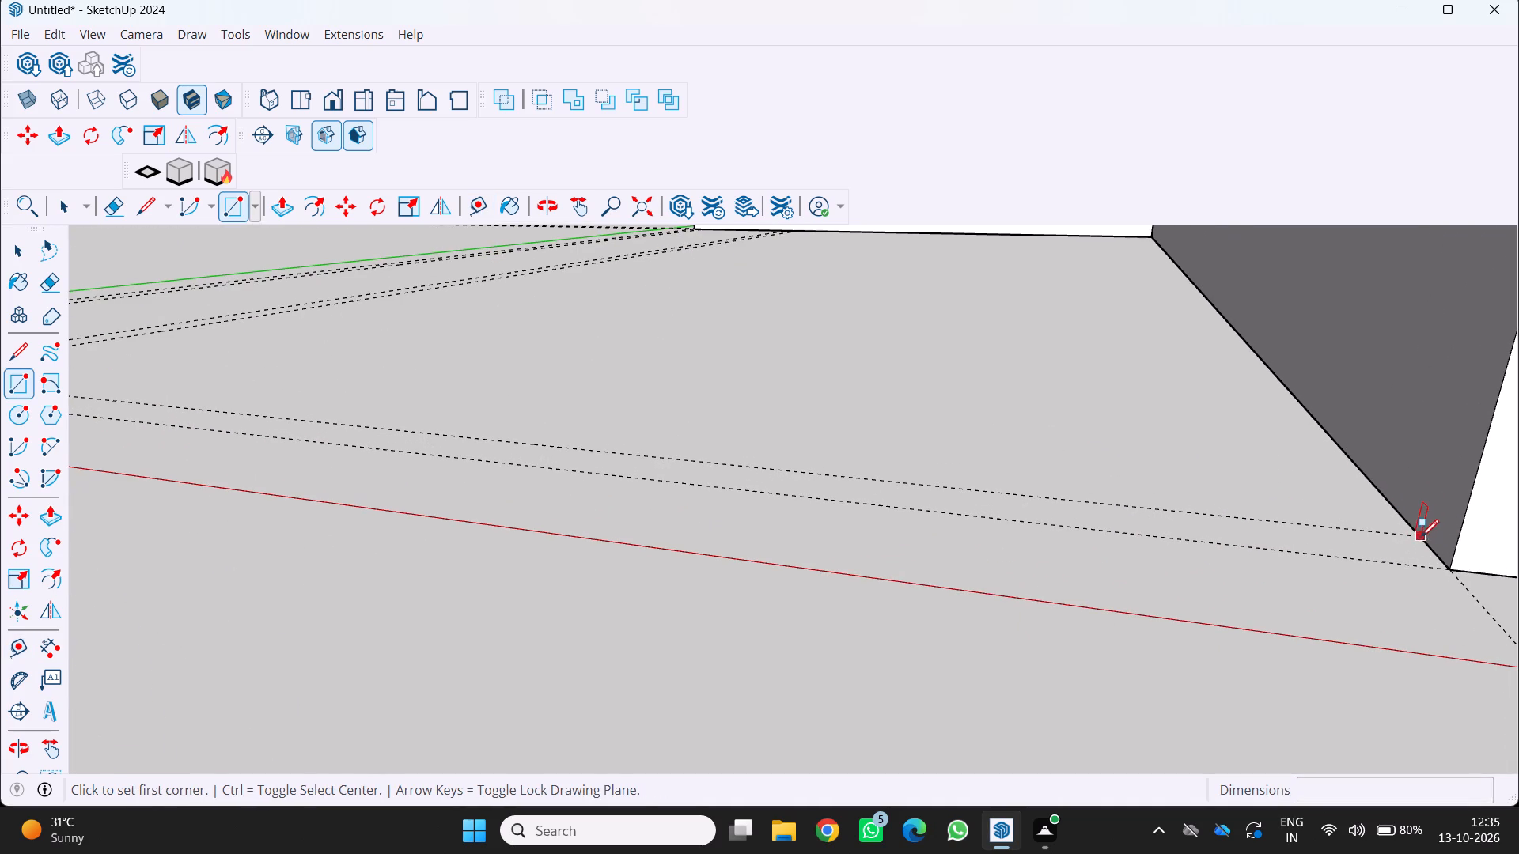
pyautogui.click(1418, 537)
pyautogui.scroll(-16, 835, 508)
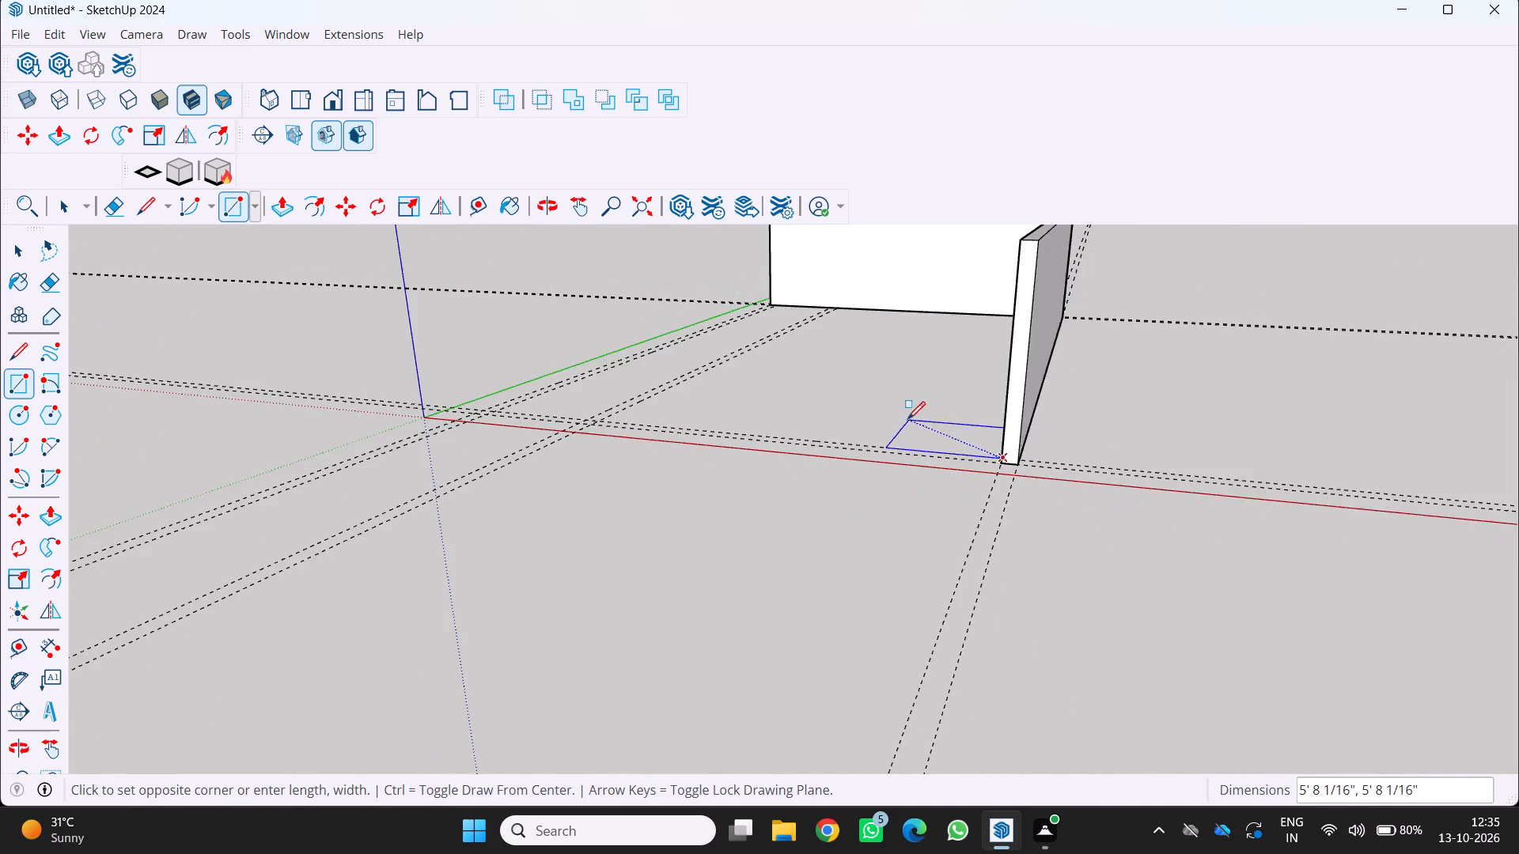
pyautogui.scroll(-4, 907, 419)
pyautogui.moveTo(911, 397); pyautogui.dragTo(1060, 388, button='middle')
pyautogui.scroll(1, 806, 494)
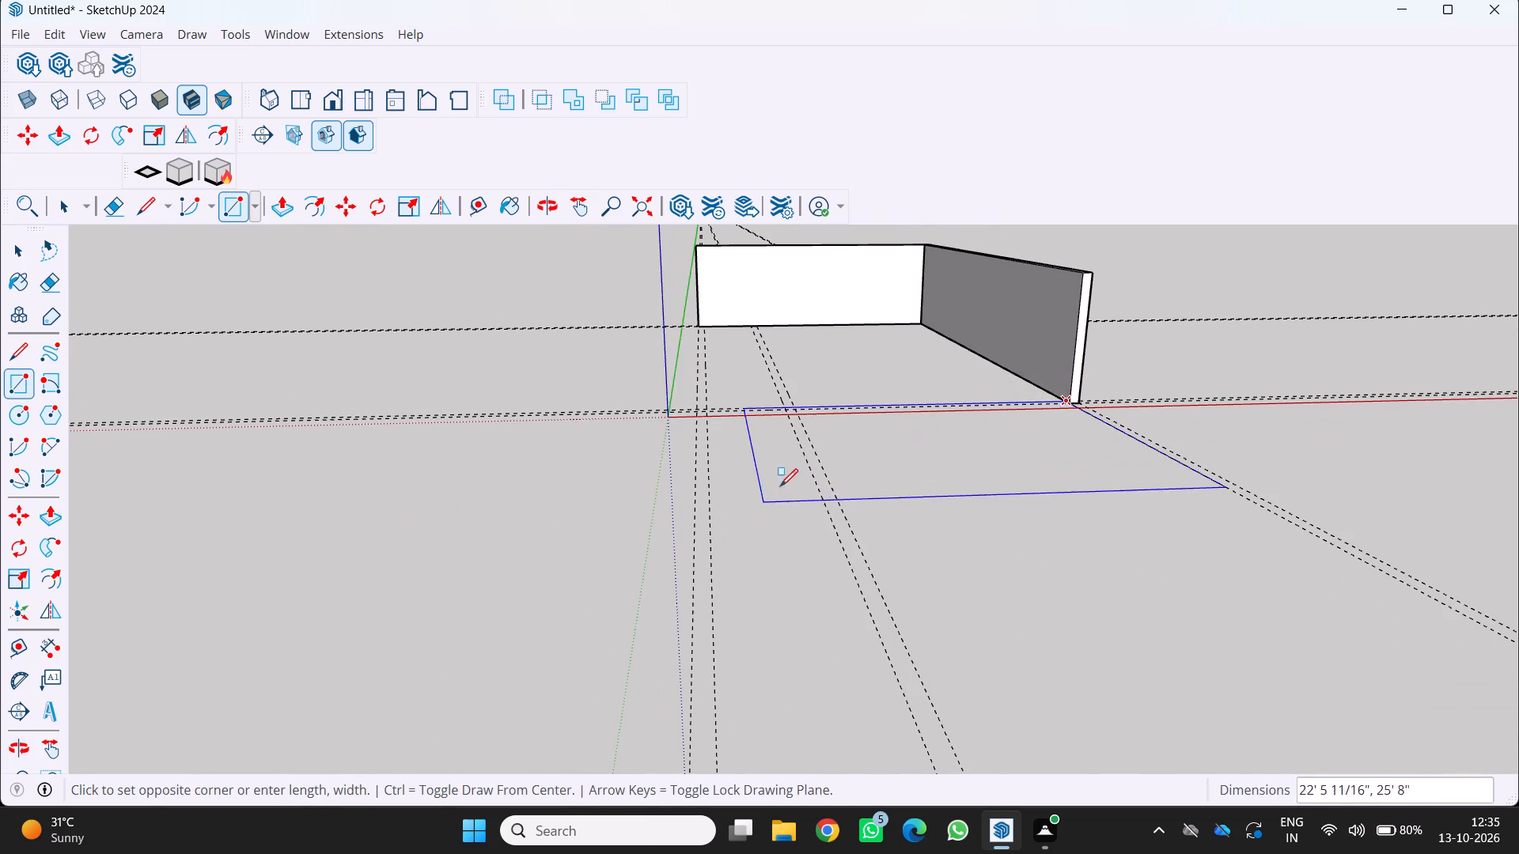
pyautogui.moveTo(790, 446); pyautogui.dragTo(768, 511, button='middle')
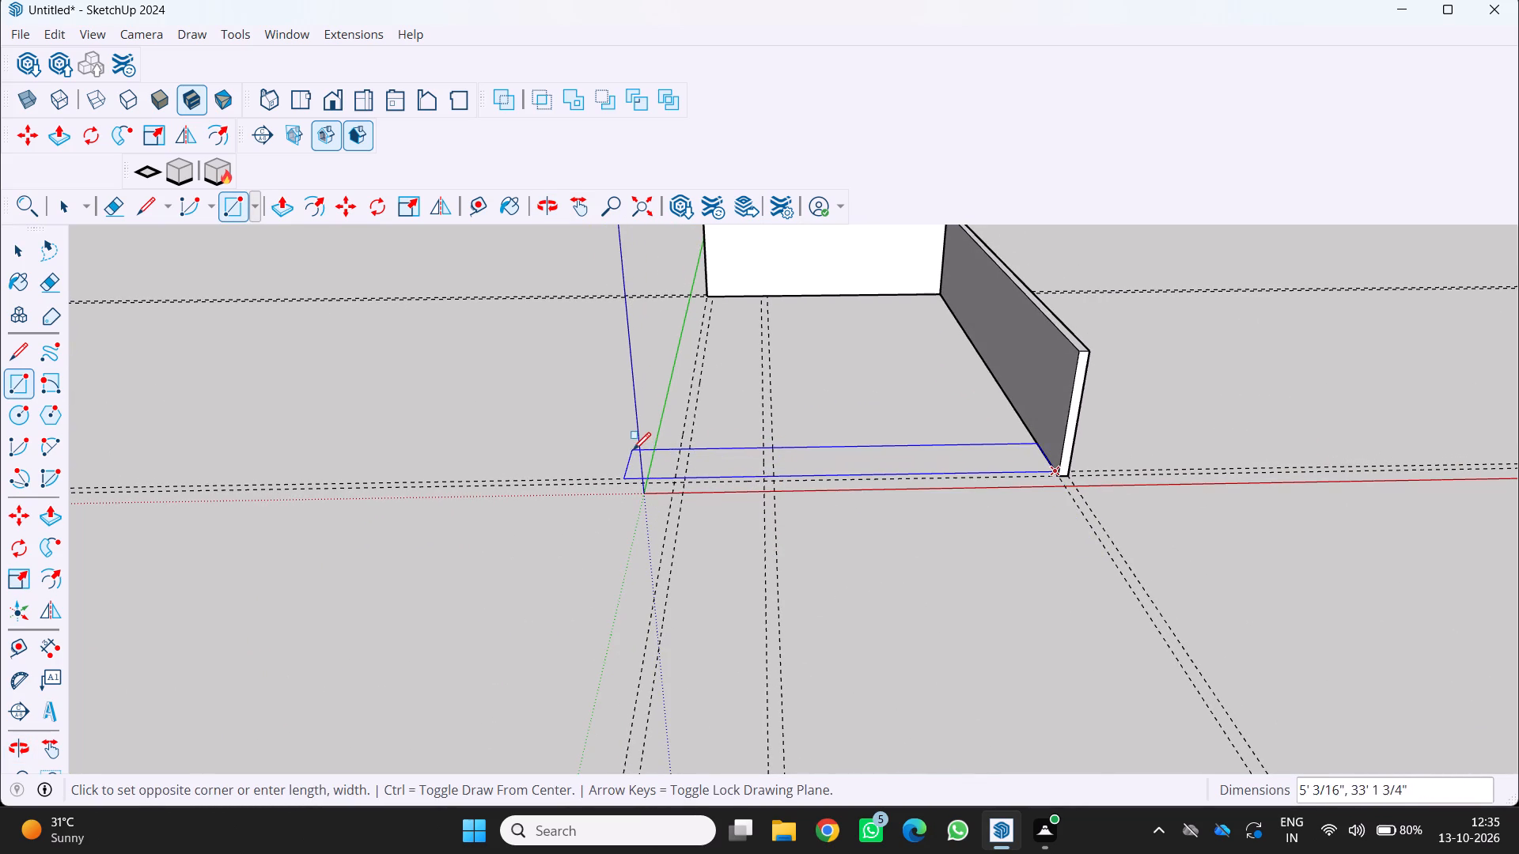
pyautogui.scroll(-4, 634, 449)
pyautogui.scroll(1, 624, 445)
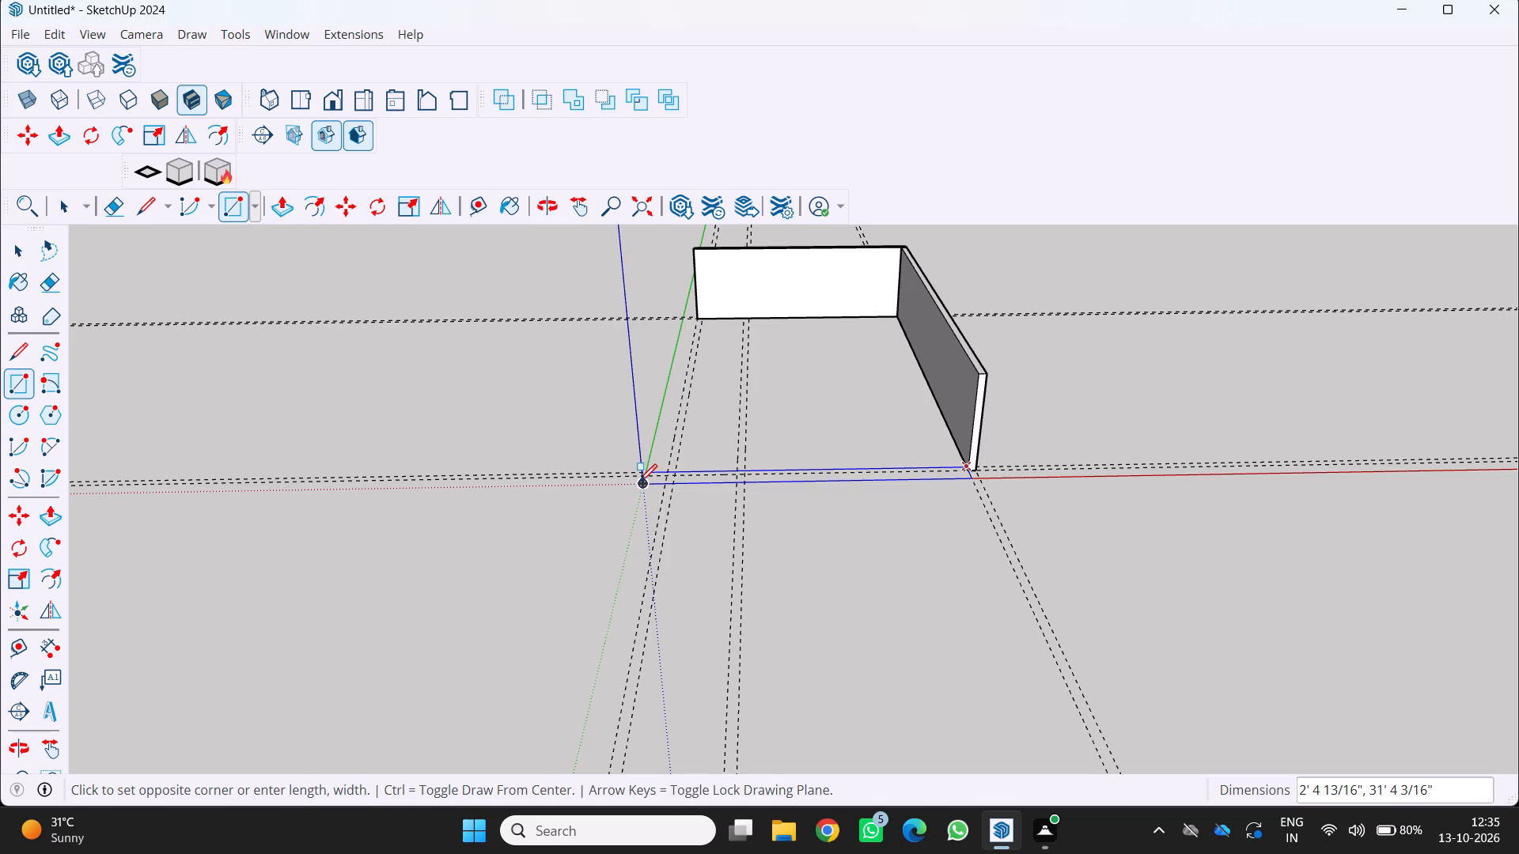
pyautogui.scroll(4, 632, 485)
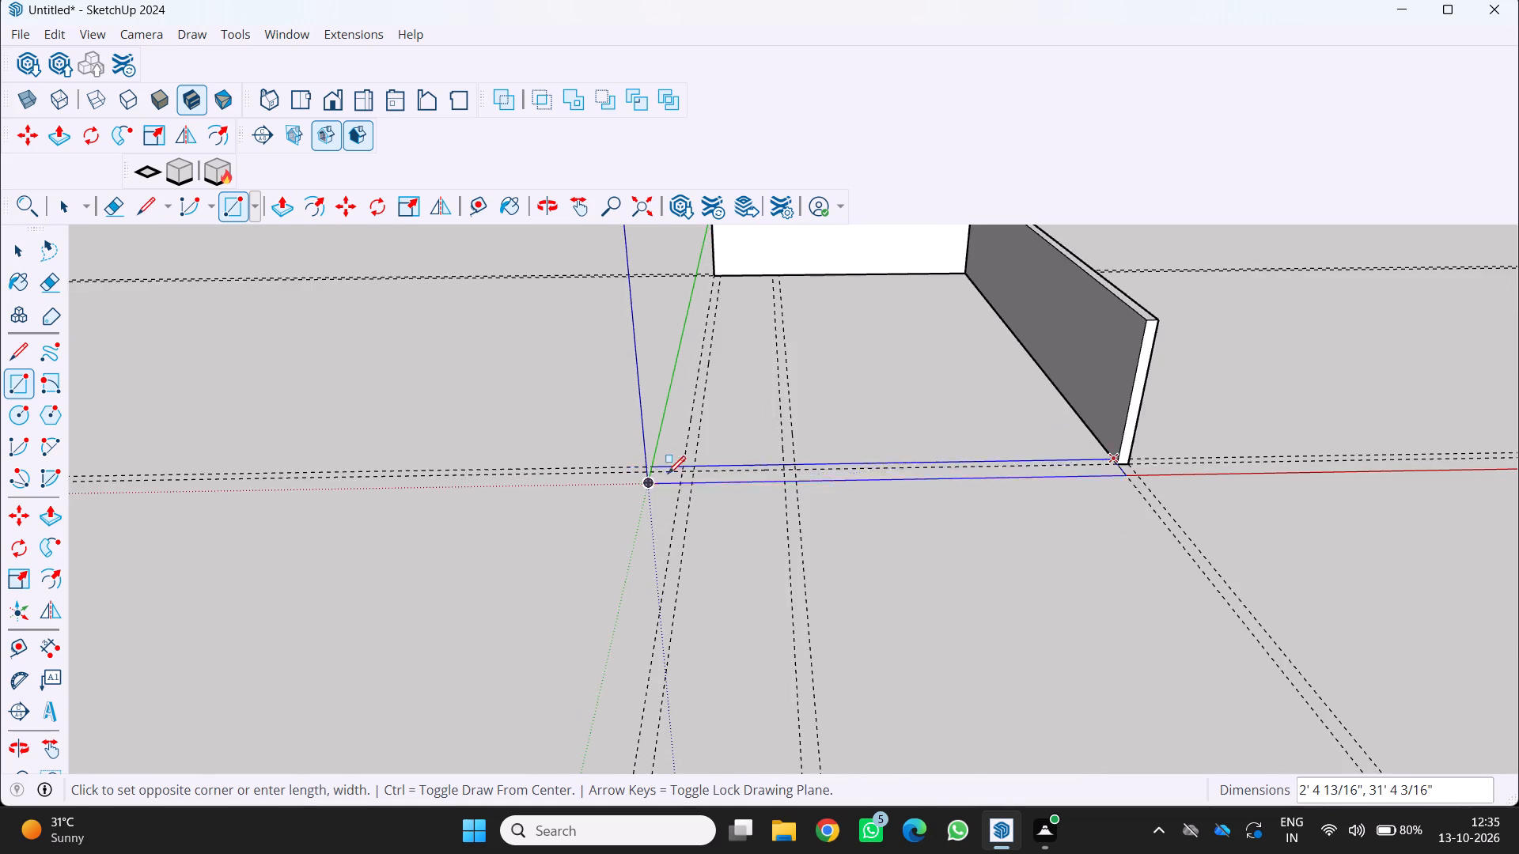
pyautogui.scroll(6, 670, 470)
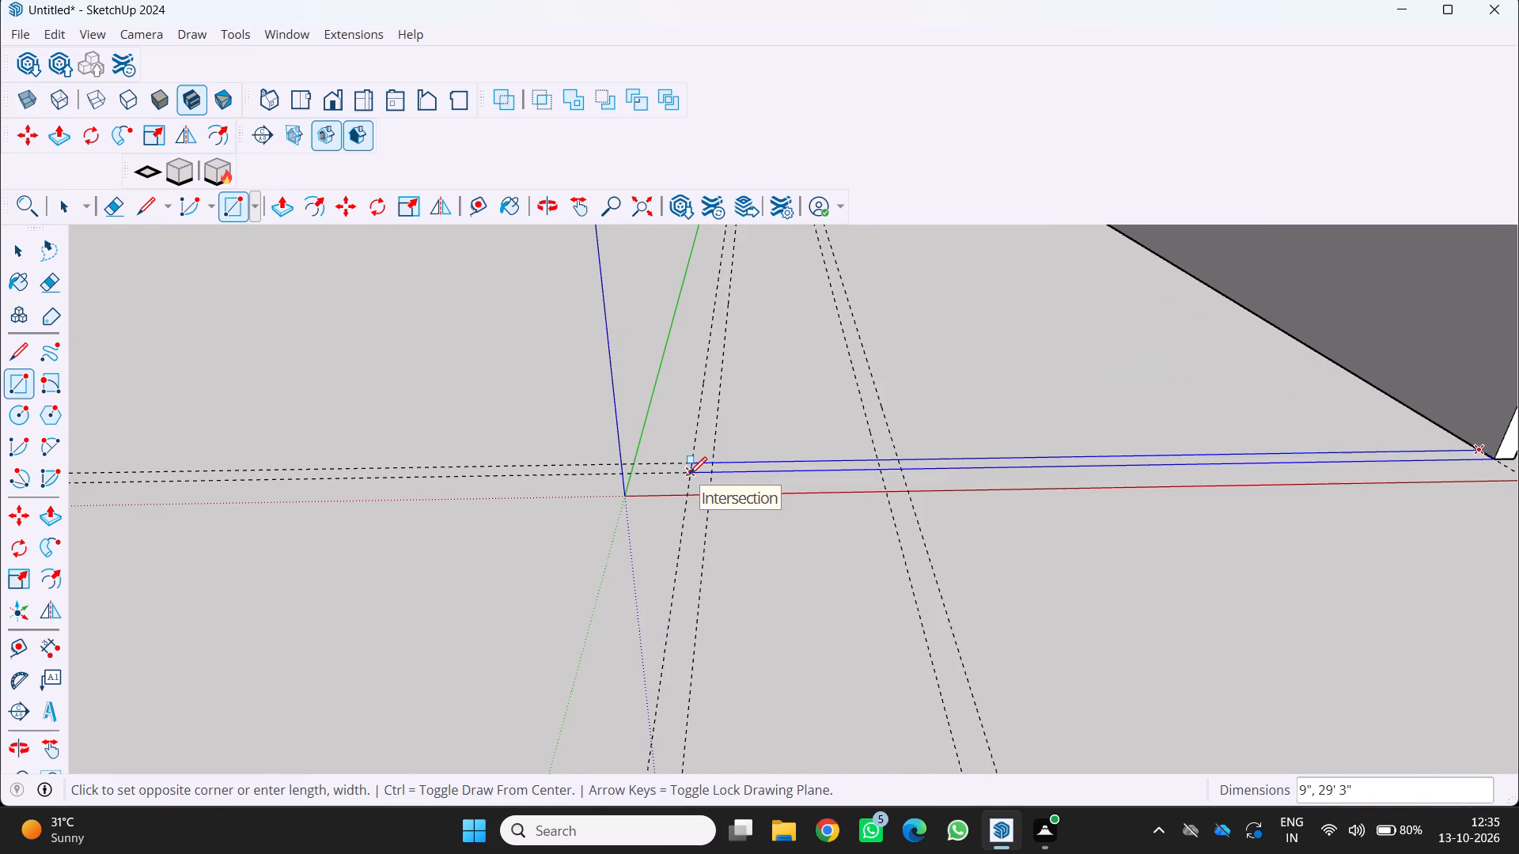
pyautogui.click(689, 474)
# Reverse the face of the 29' 3" front wall strip.
pyautogui.scroll(-7, 737, 521)
pyautogui.press('space')
pyautogui.press('space')
pyautogui.scroll(3, 909, 455)
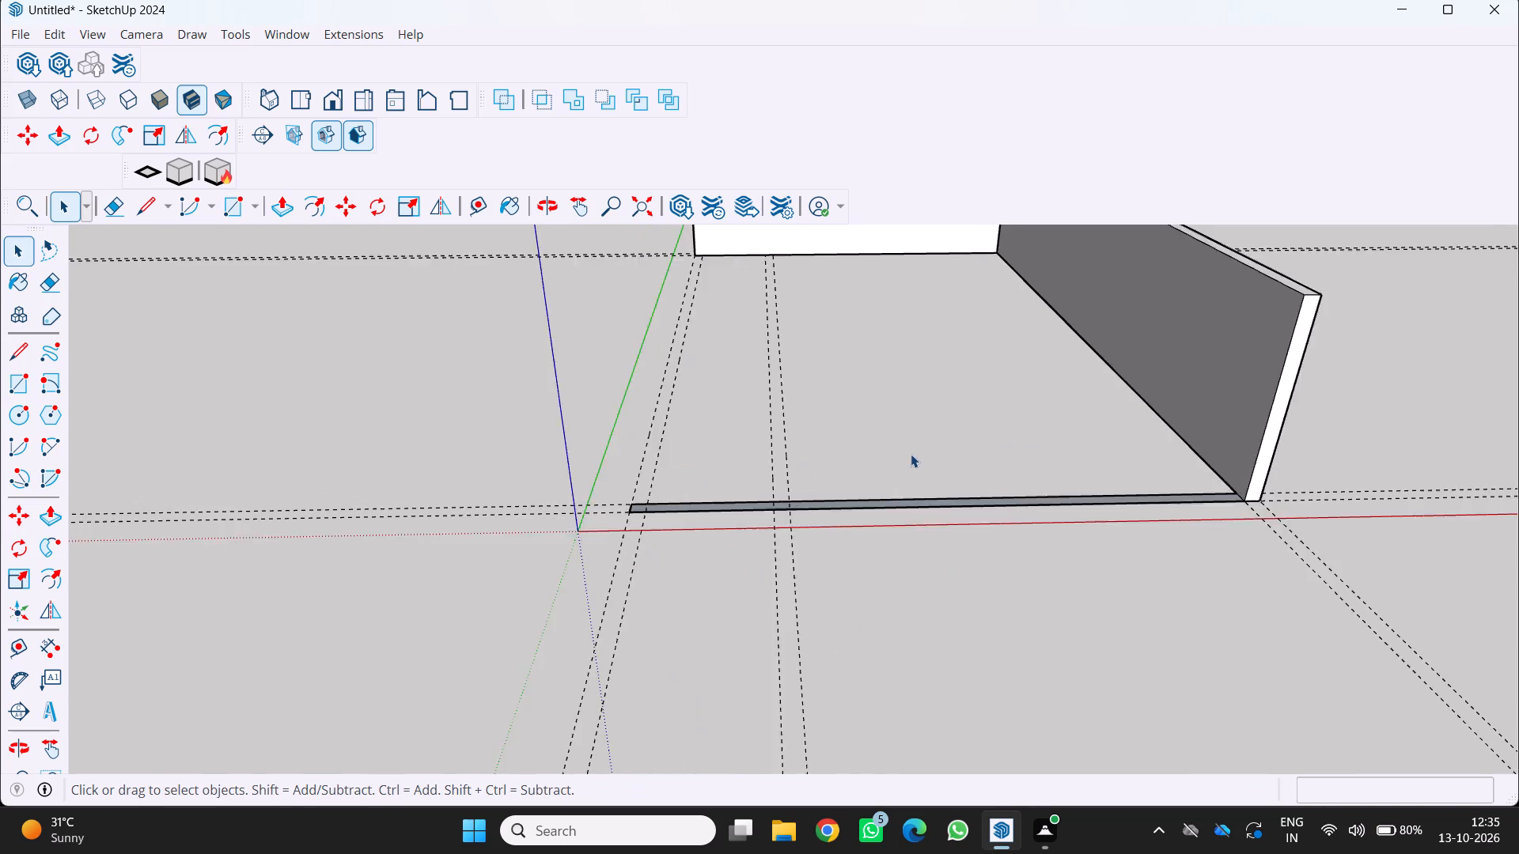
pyautogui.scroll(3, 911, 454)
pyautogui.click(921, 505)
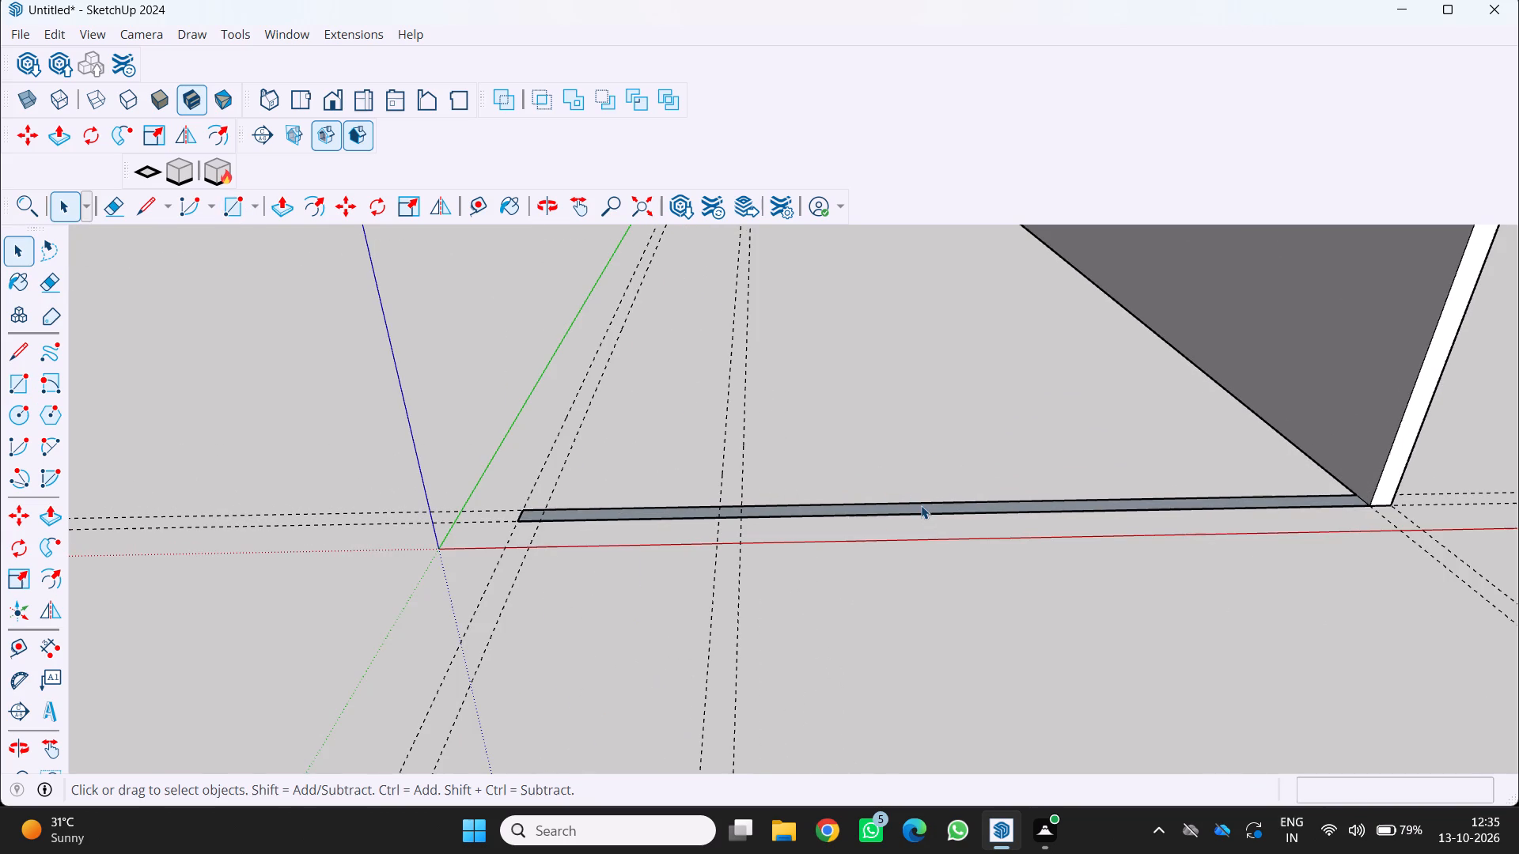
pyautogui.moveTo(919, 507); pyautogui.dragTo(907, 516, button='right')
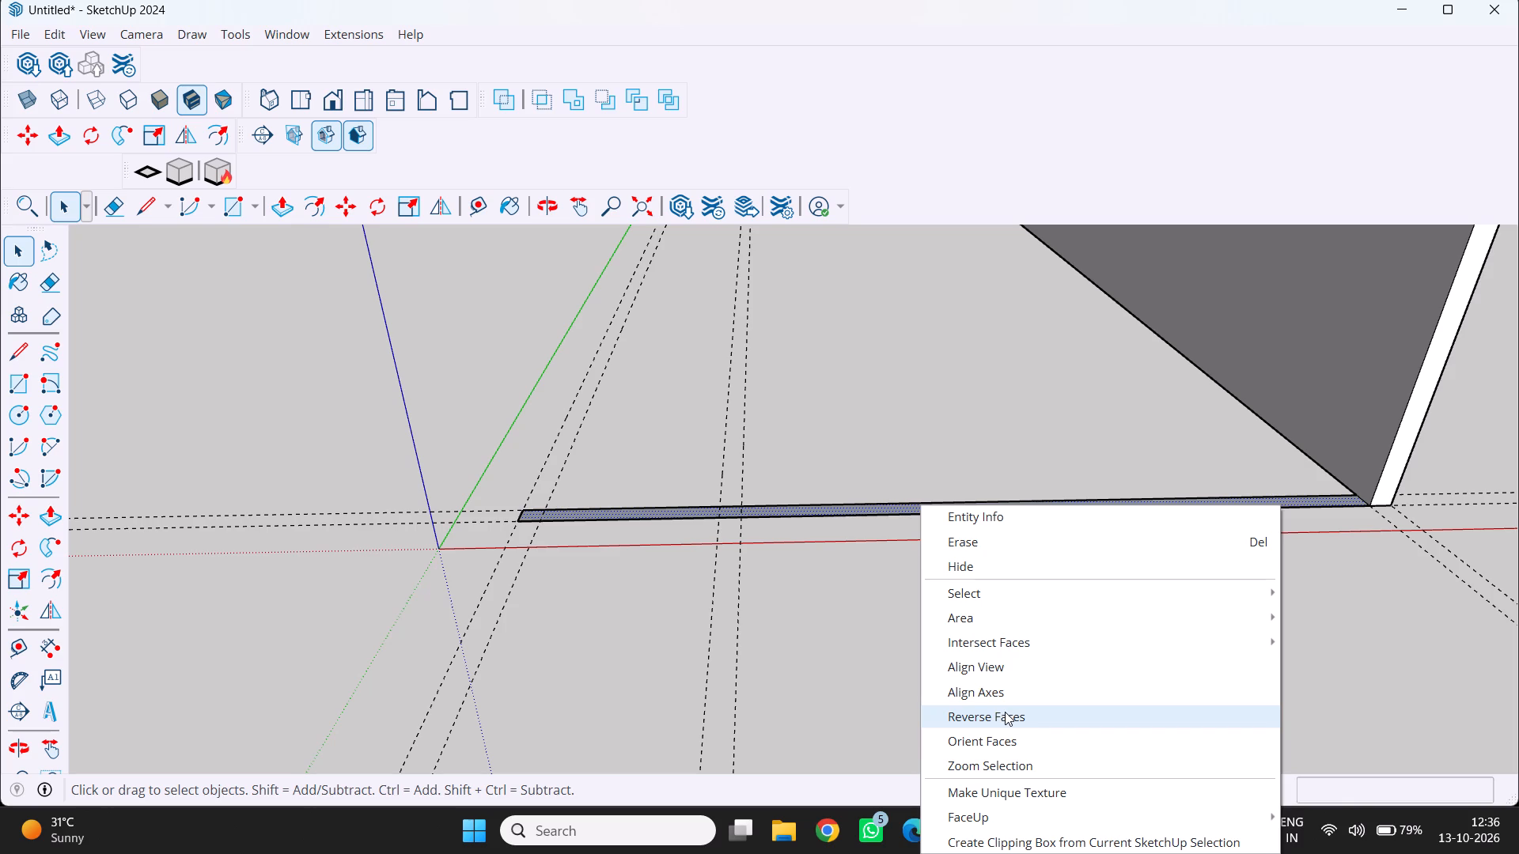
pyautogui.click(1005, 712)
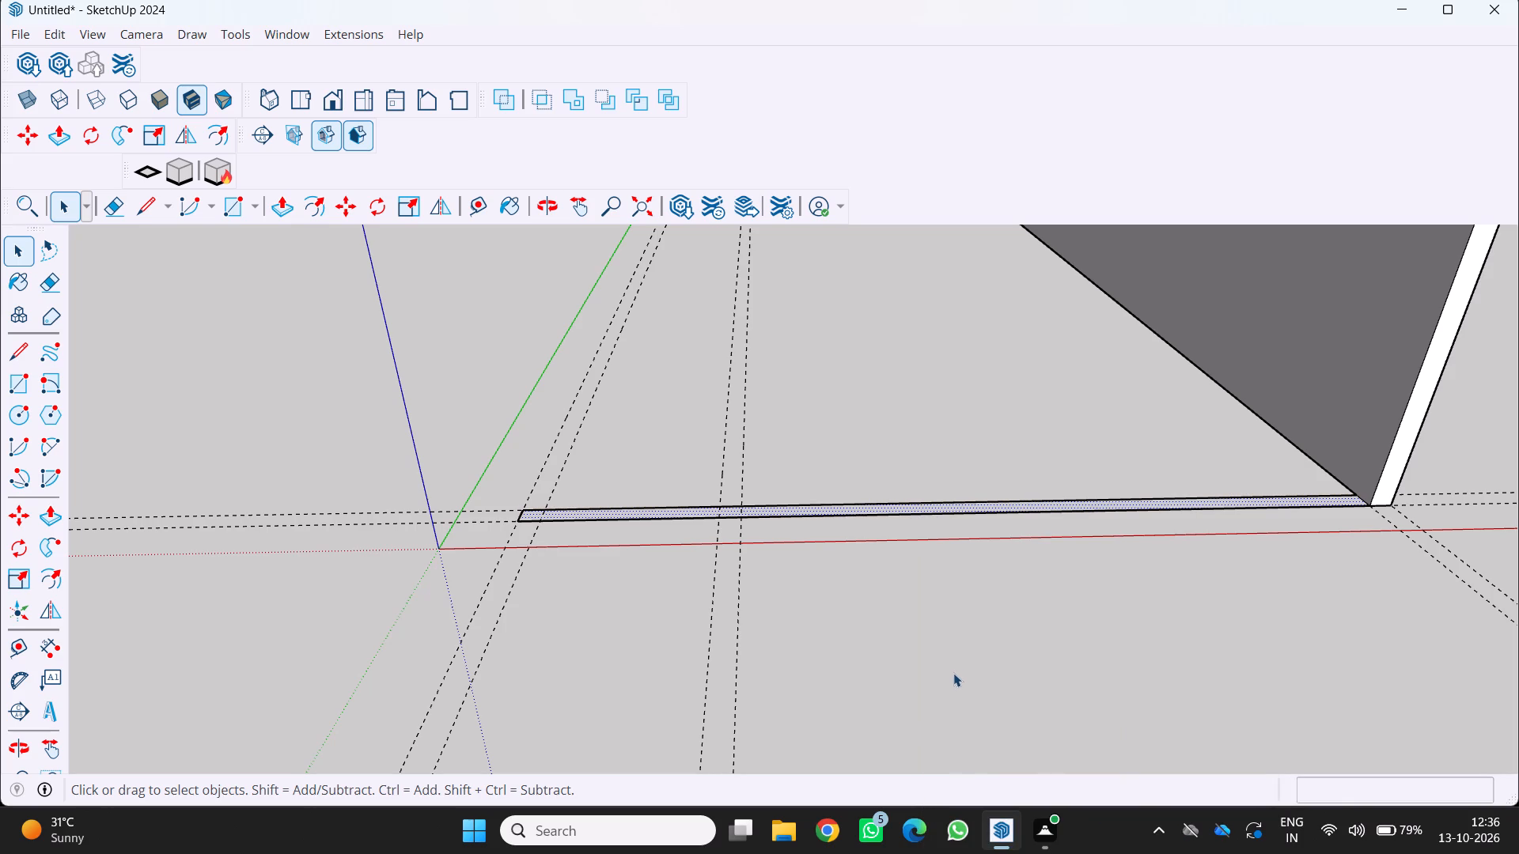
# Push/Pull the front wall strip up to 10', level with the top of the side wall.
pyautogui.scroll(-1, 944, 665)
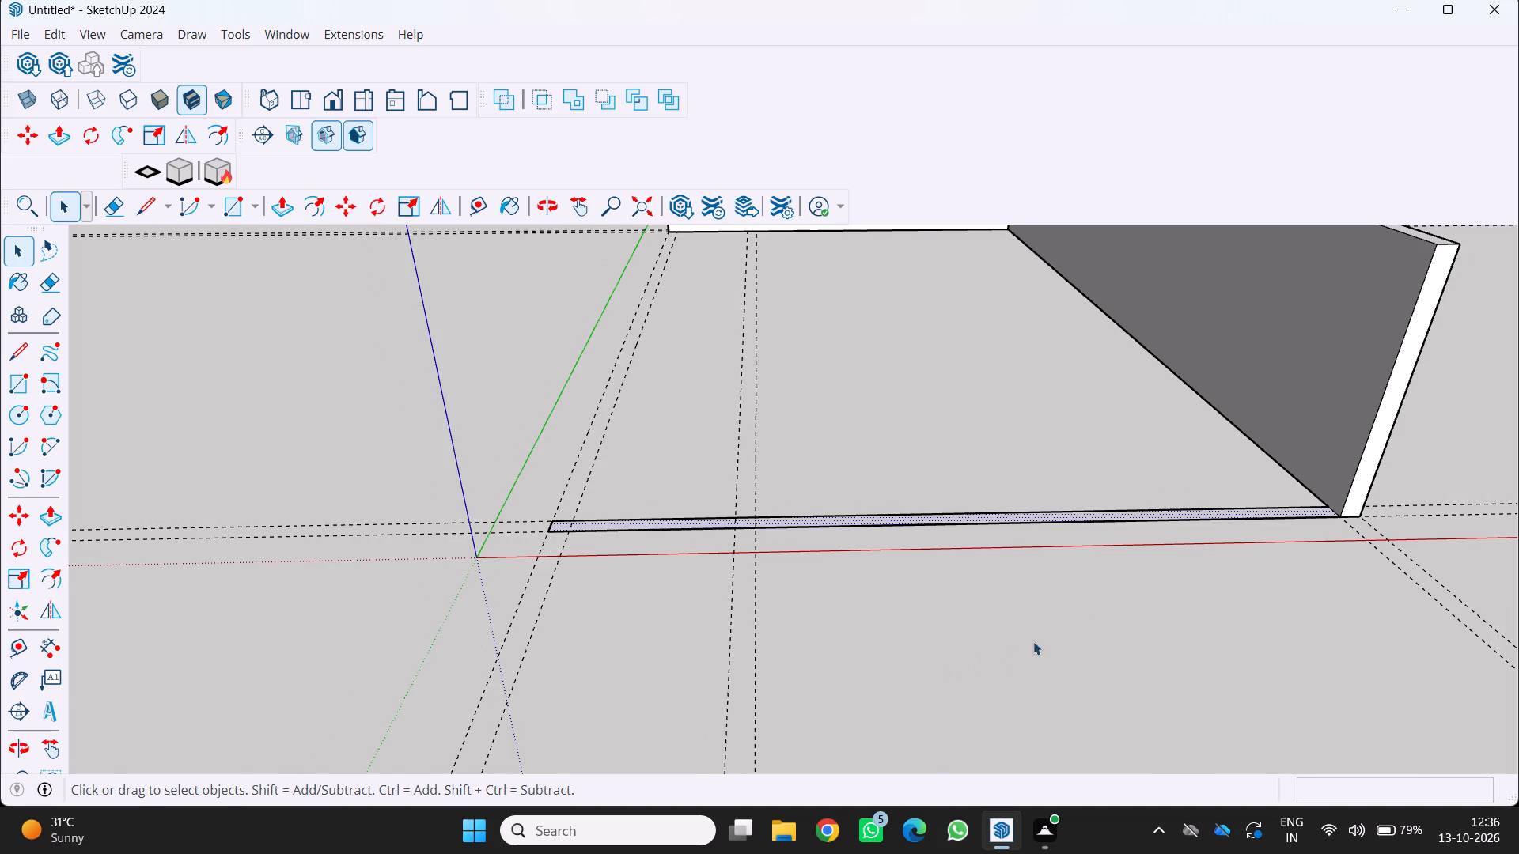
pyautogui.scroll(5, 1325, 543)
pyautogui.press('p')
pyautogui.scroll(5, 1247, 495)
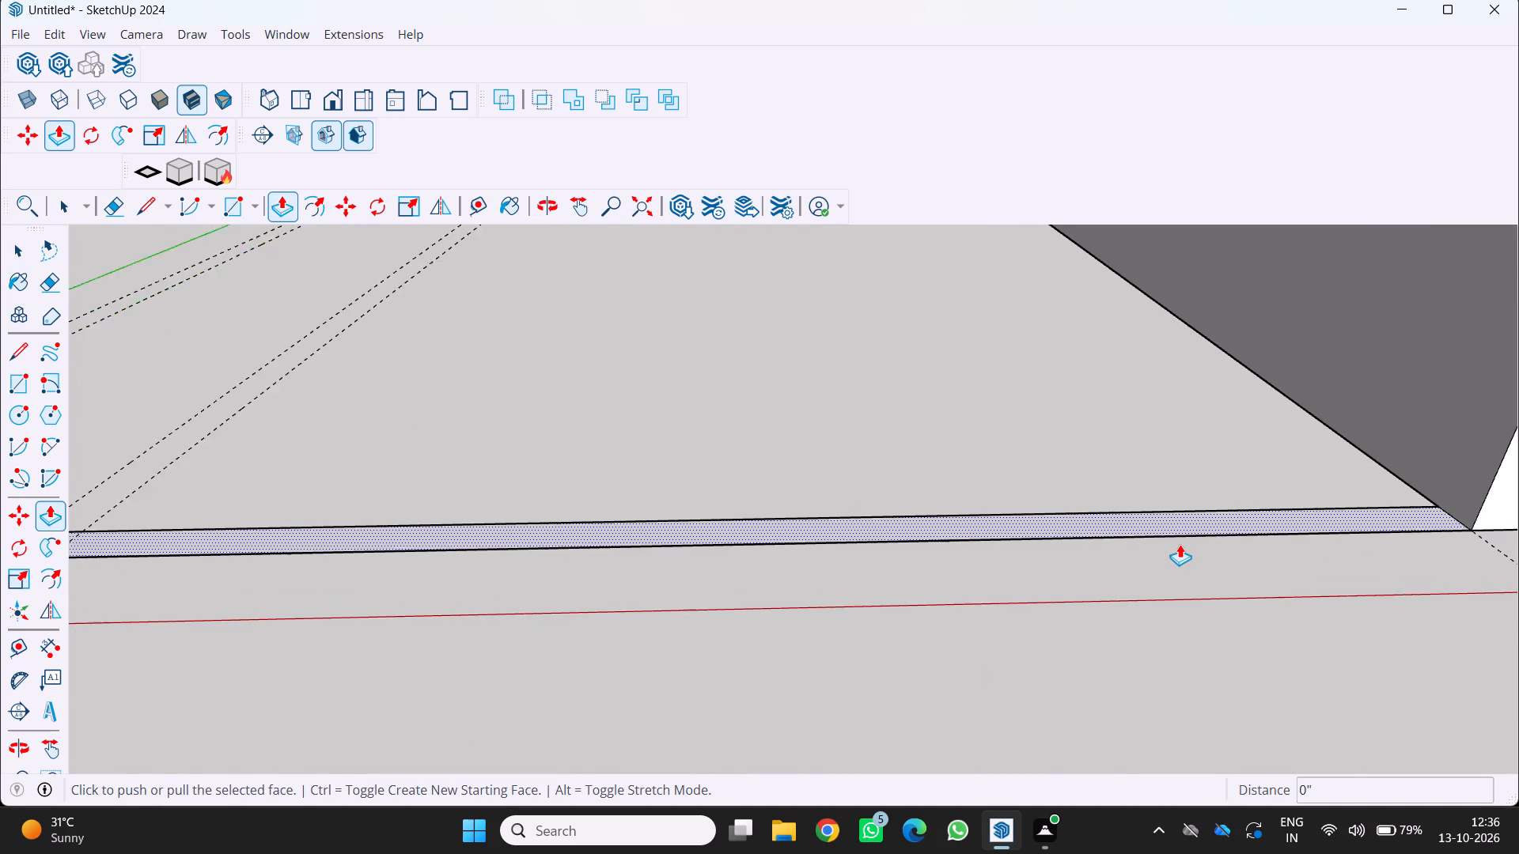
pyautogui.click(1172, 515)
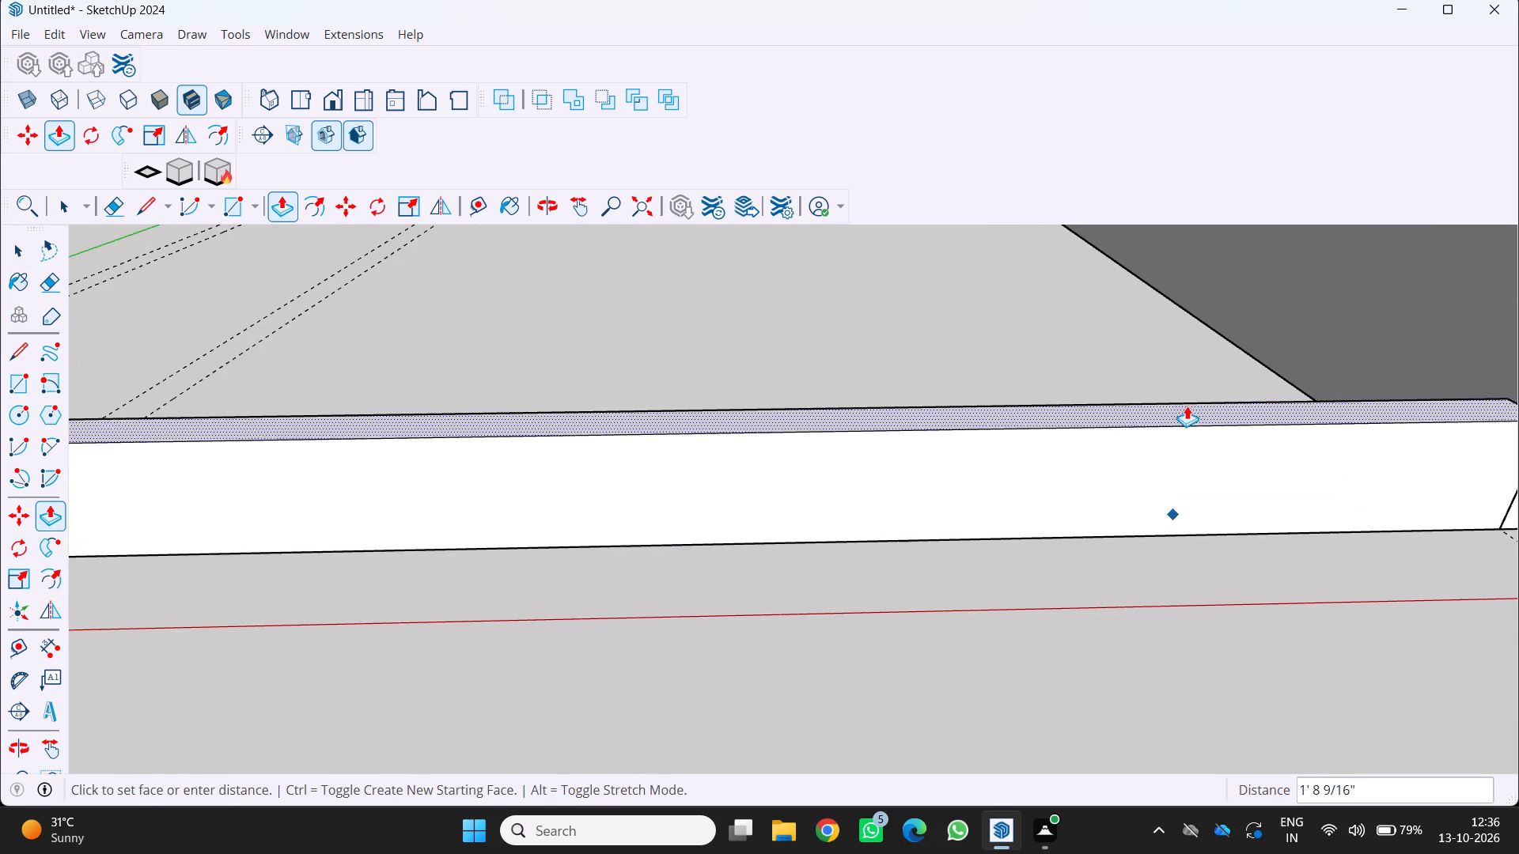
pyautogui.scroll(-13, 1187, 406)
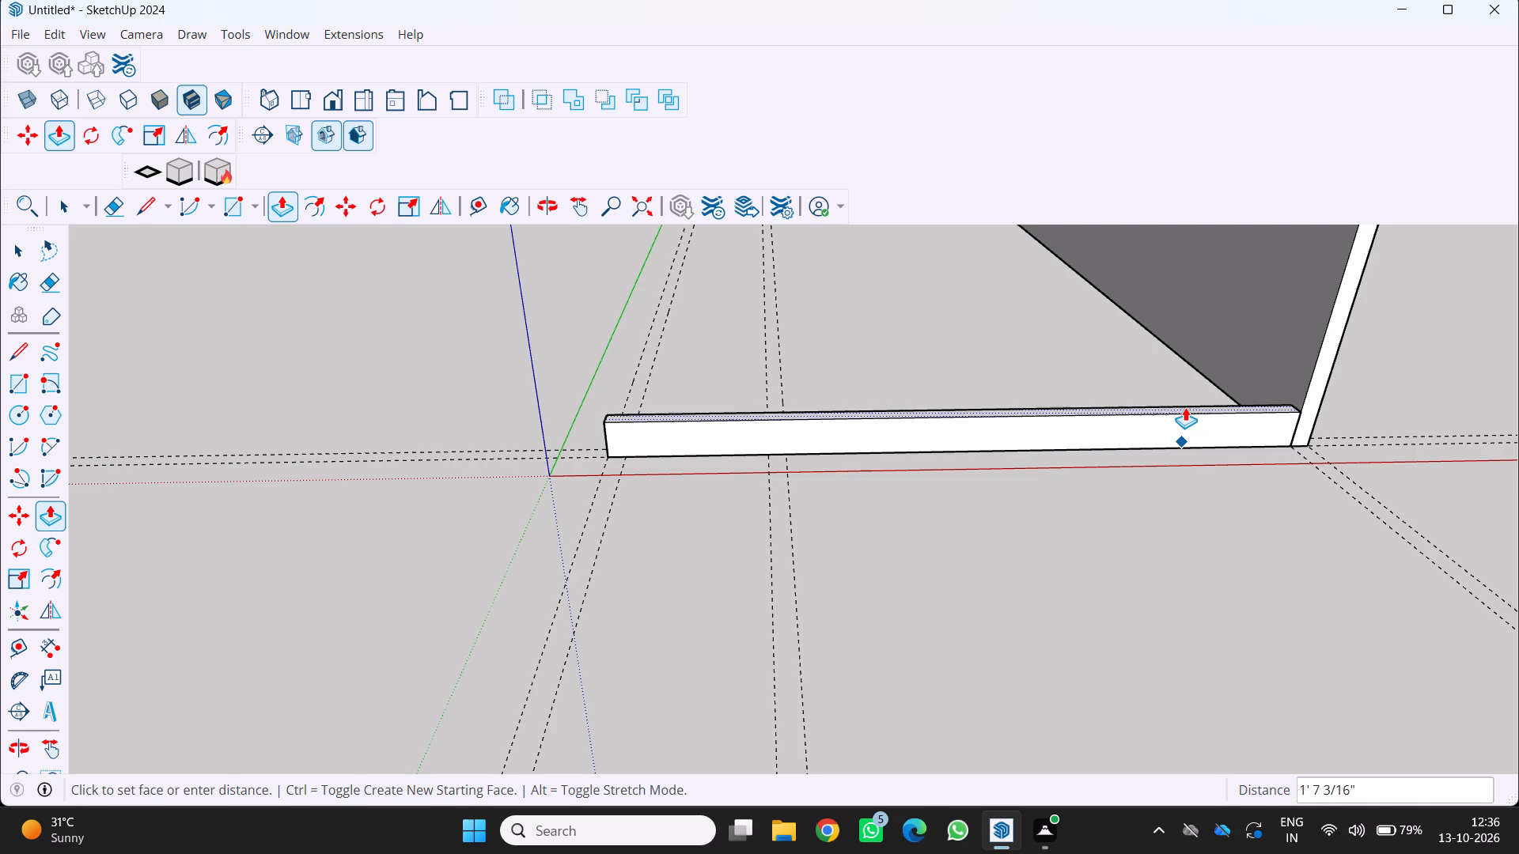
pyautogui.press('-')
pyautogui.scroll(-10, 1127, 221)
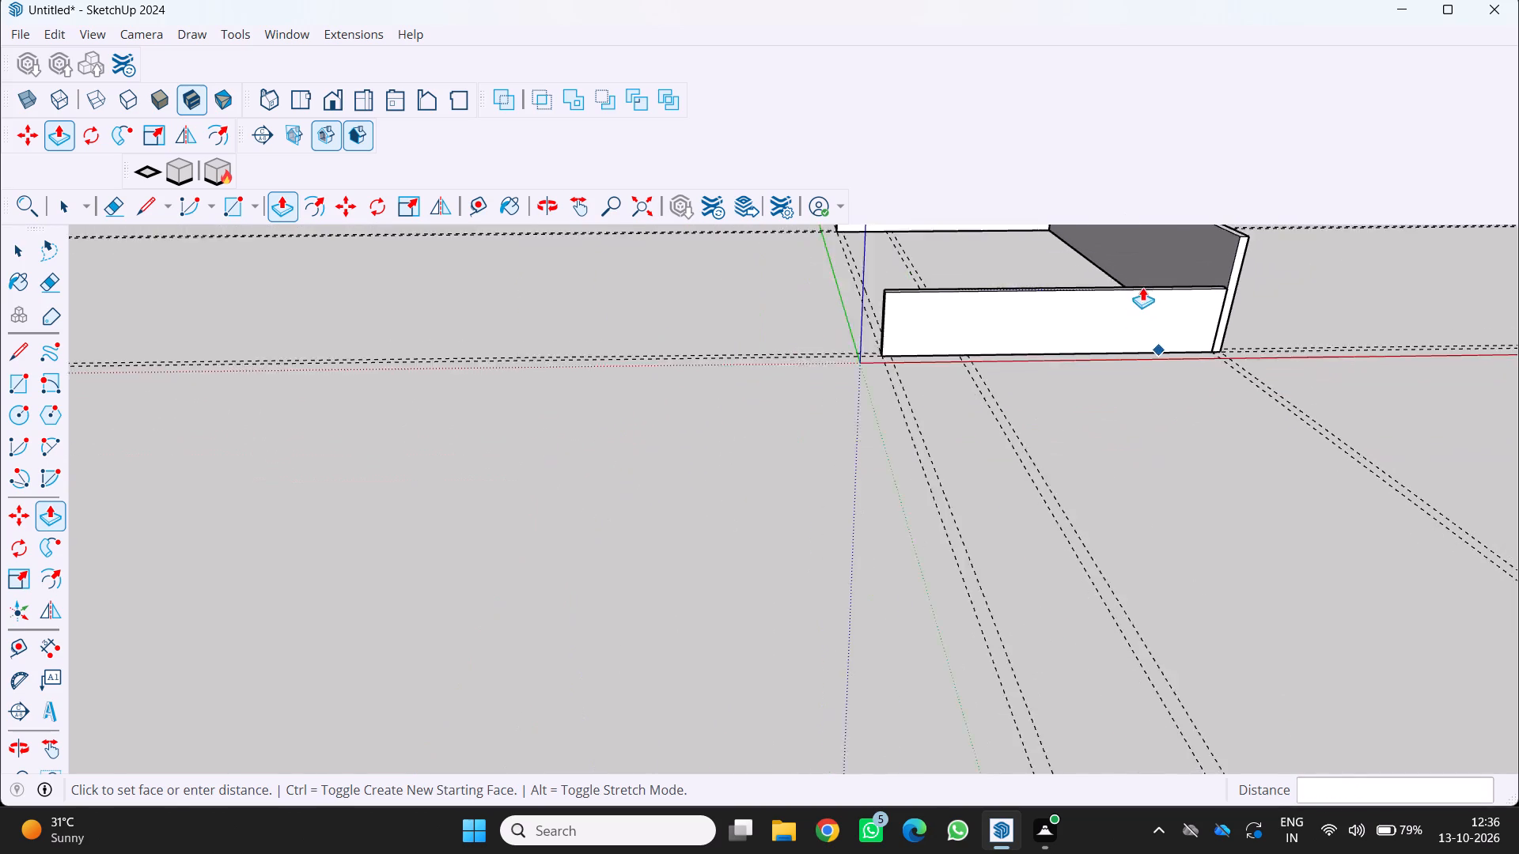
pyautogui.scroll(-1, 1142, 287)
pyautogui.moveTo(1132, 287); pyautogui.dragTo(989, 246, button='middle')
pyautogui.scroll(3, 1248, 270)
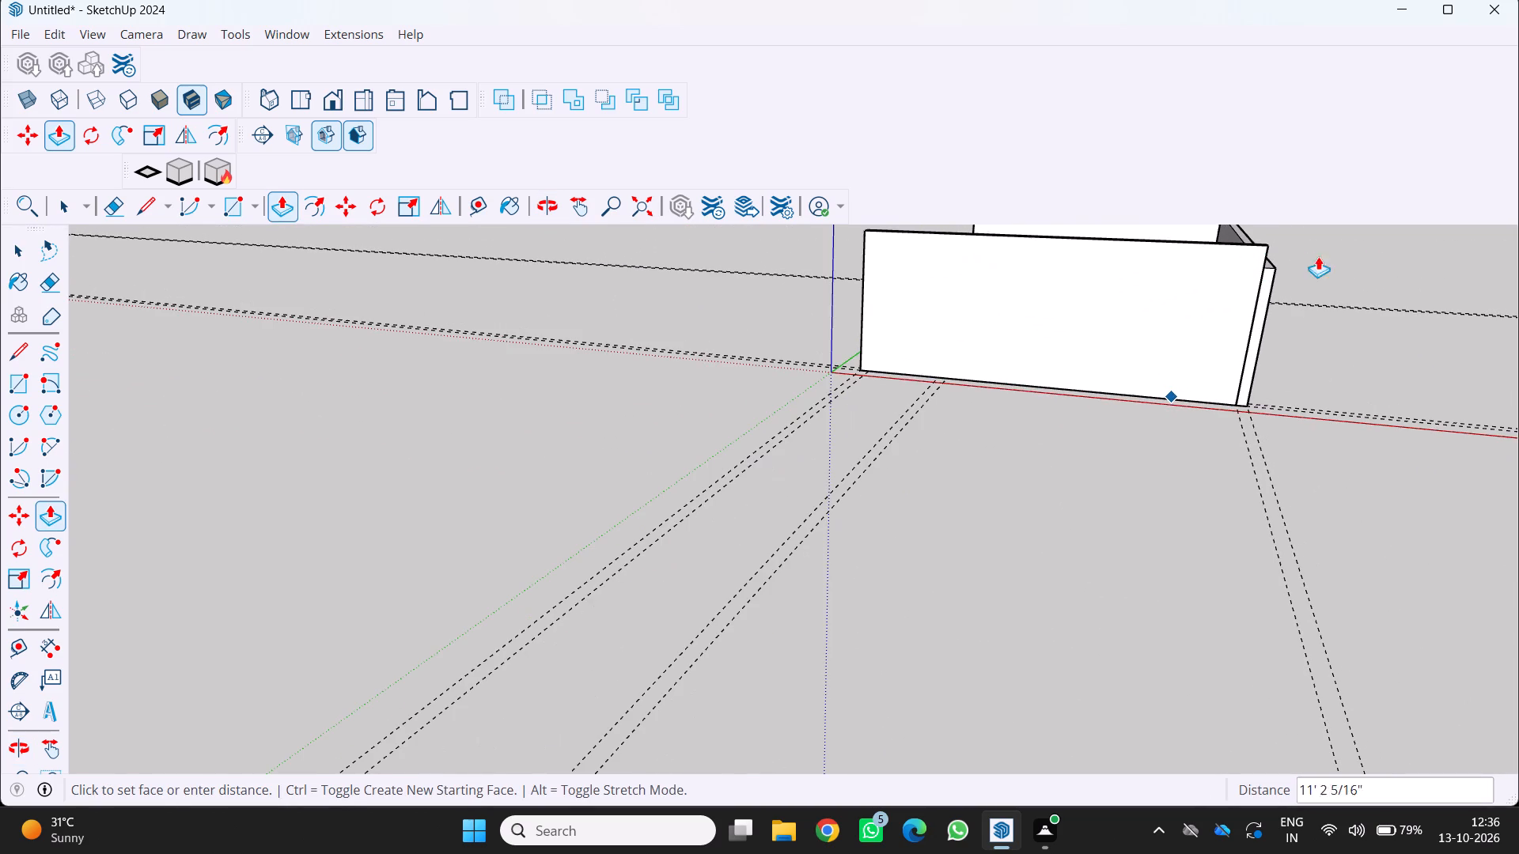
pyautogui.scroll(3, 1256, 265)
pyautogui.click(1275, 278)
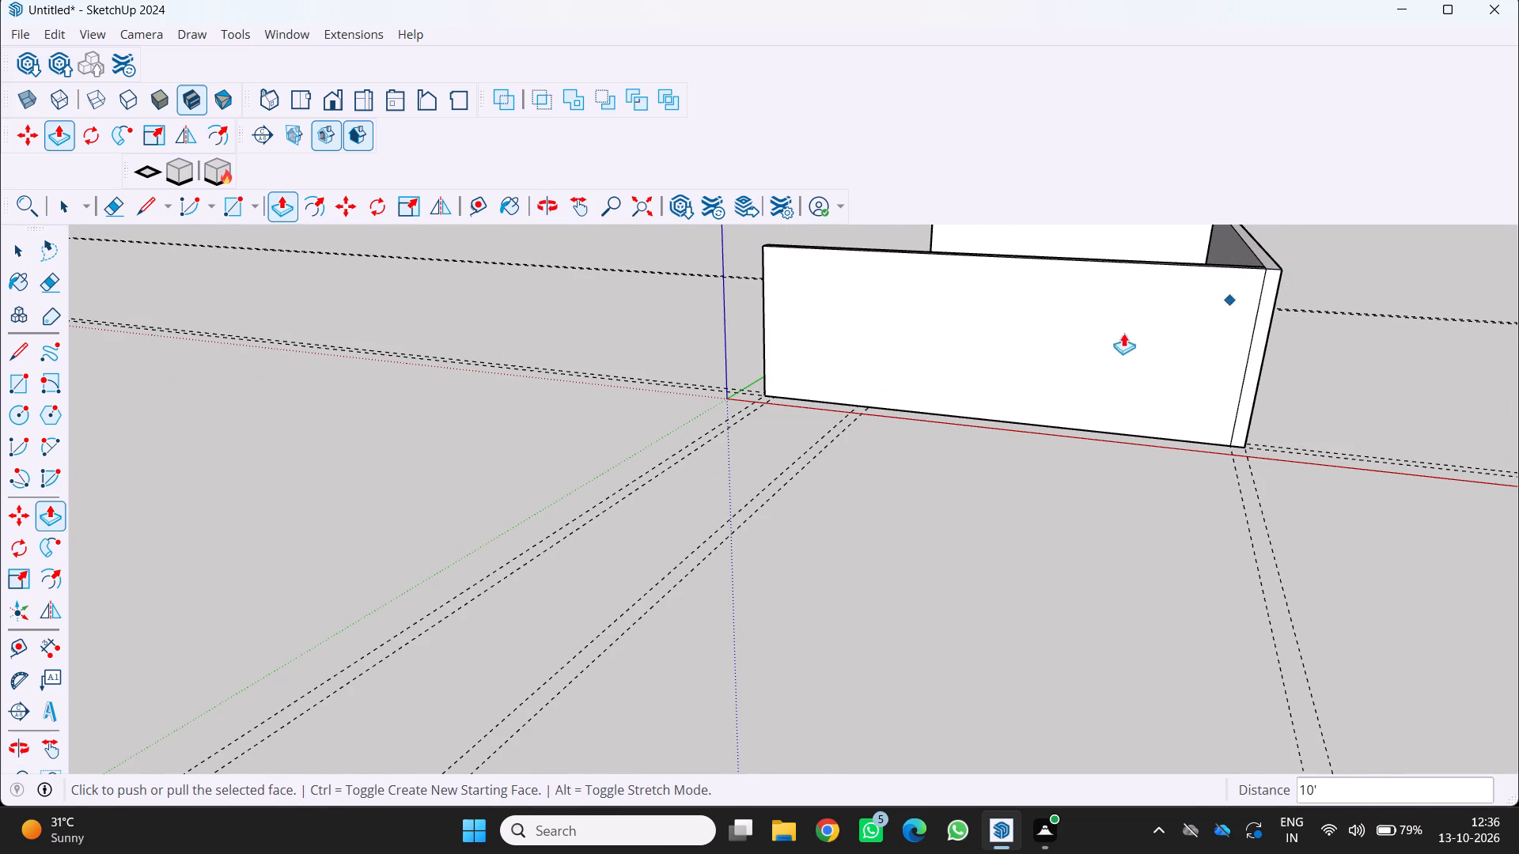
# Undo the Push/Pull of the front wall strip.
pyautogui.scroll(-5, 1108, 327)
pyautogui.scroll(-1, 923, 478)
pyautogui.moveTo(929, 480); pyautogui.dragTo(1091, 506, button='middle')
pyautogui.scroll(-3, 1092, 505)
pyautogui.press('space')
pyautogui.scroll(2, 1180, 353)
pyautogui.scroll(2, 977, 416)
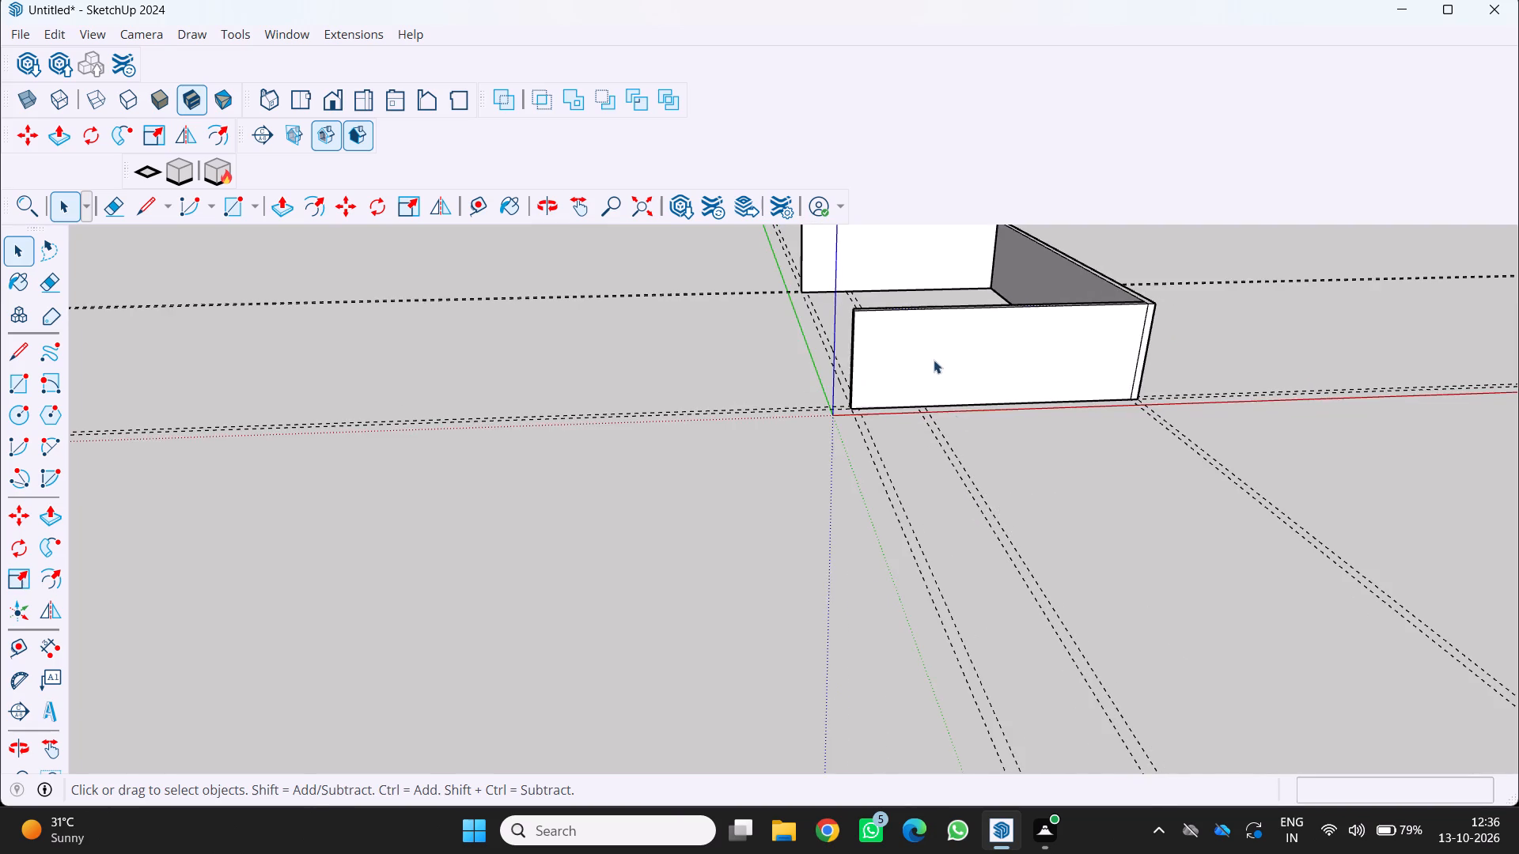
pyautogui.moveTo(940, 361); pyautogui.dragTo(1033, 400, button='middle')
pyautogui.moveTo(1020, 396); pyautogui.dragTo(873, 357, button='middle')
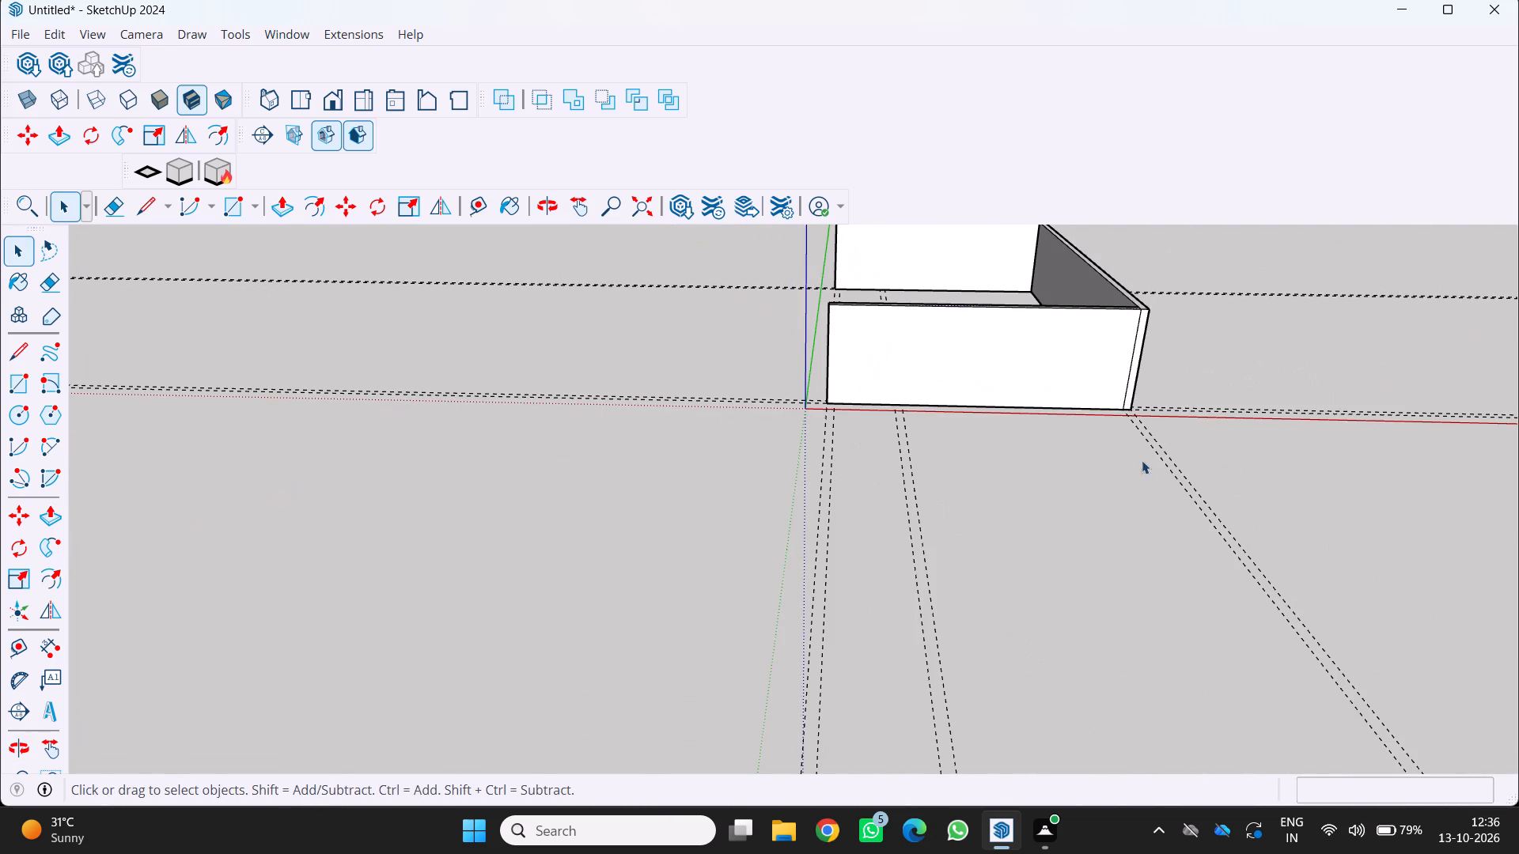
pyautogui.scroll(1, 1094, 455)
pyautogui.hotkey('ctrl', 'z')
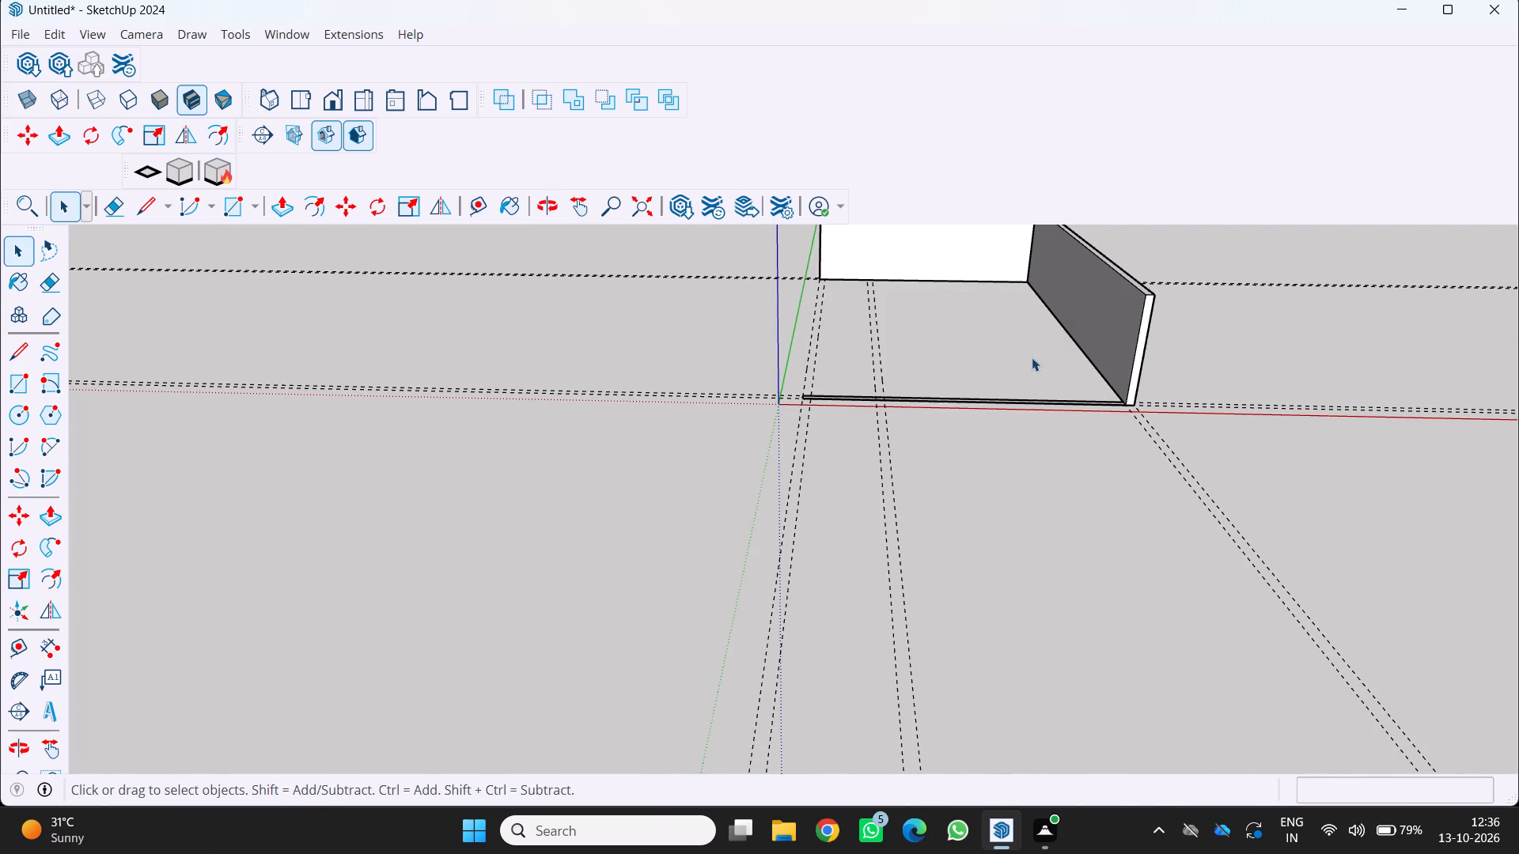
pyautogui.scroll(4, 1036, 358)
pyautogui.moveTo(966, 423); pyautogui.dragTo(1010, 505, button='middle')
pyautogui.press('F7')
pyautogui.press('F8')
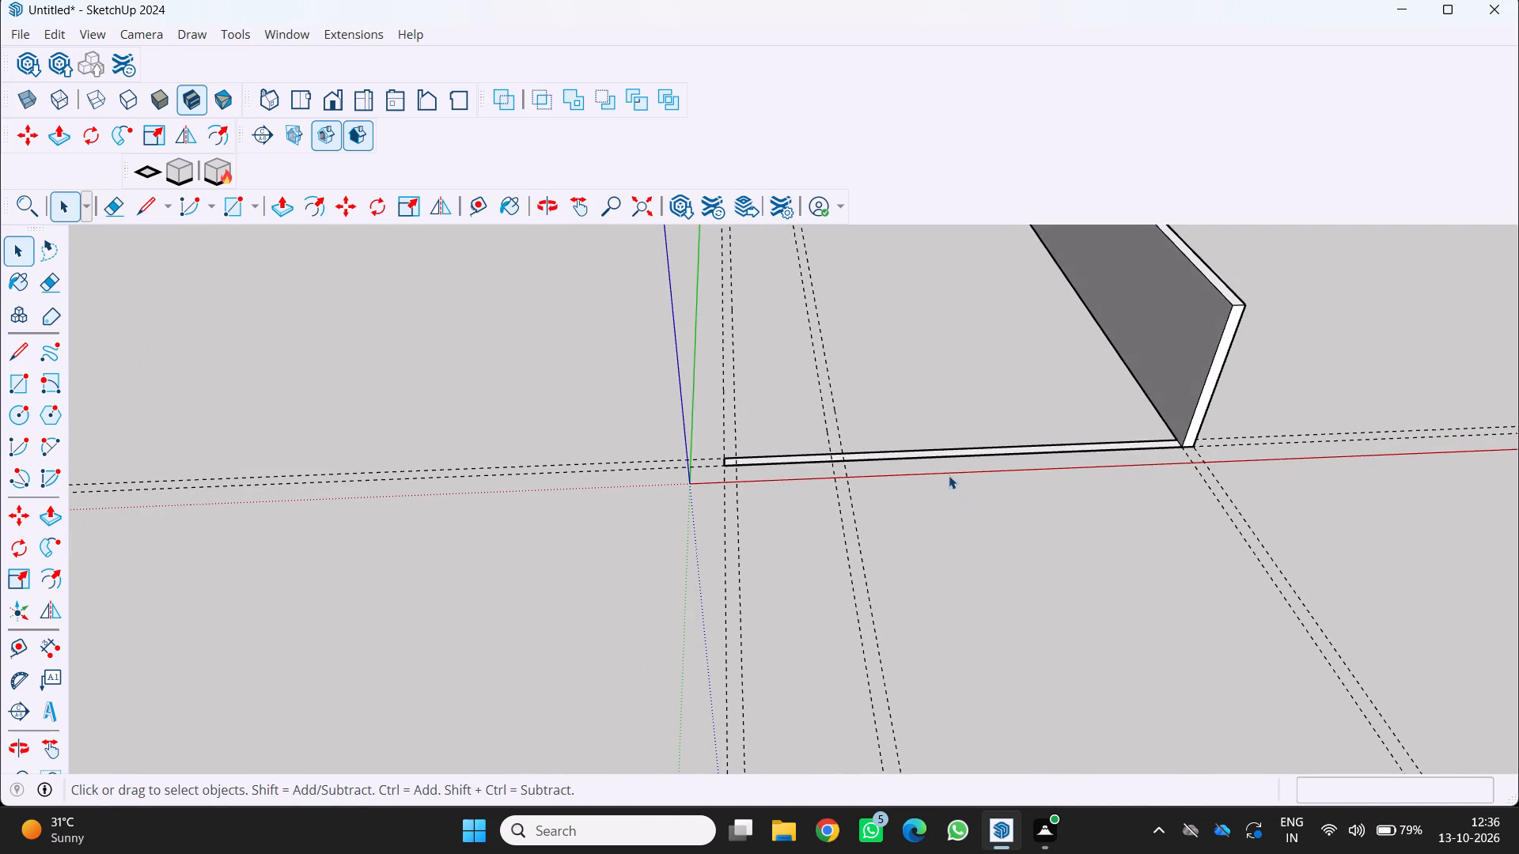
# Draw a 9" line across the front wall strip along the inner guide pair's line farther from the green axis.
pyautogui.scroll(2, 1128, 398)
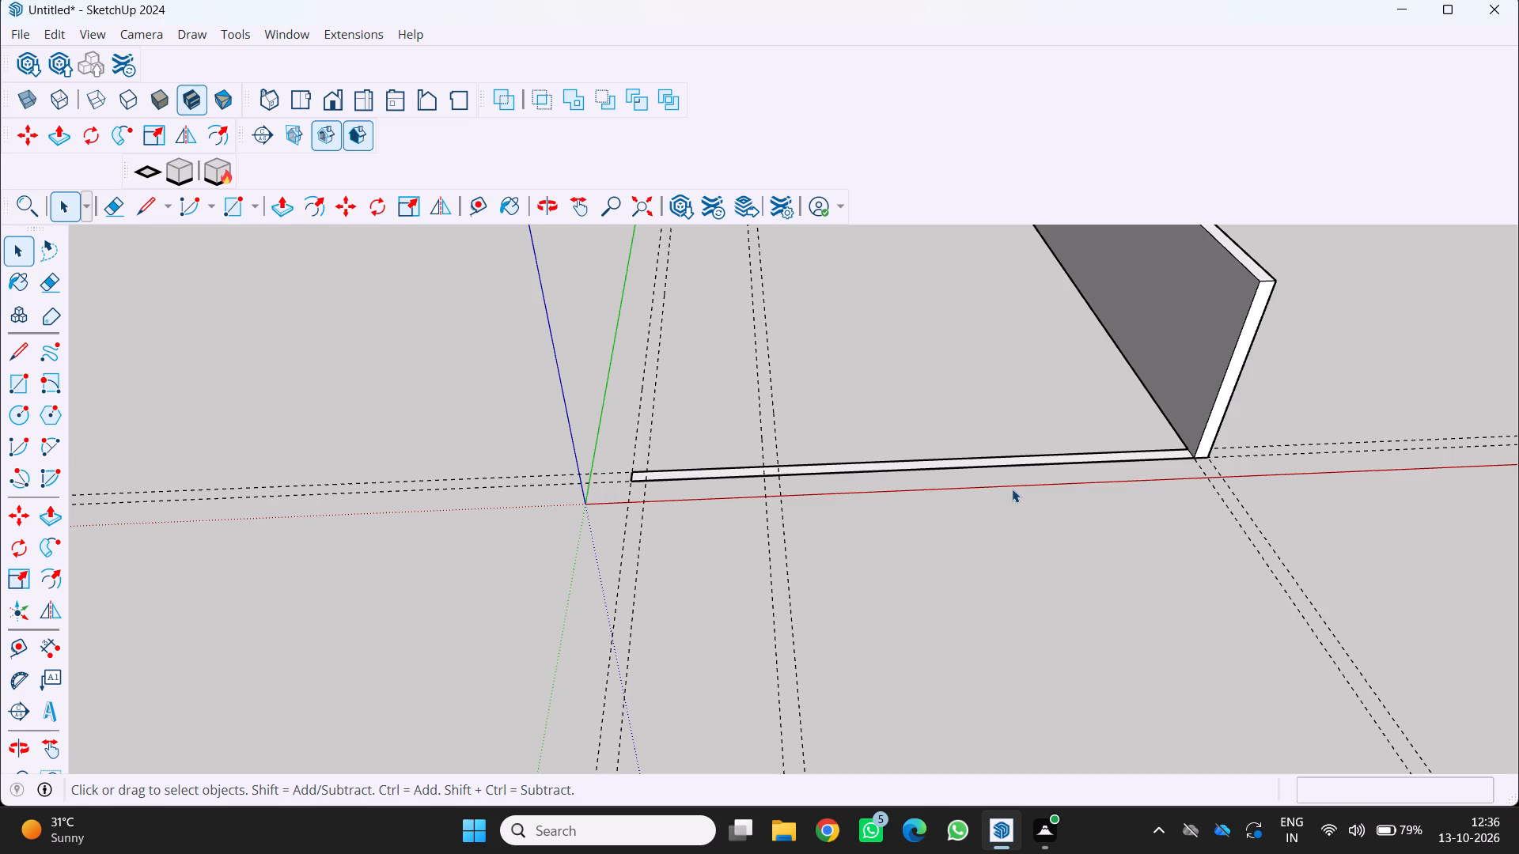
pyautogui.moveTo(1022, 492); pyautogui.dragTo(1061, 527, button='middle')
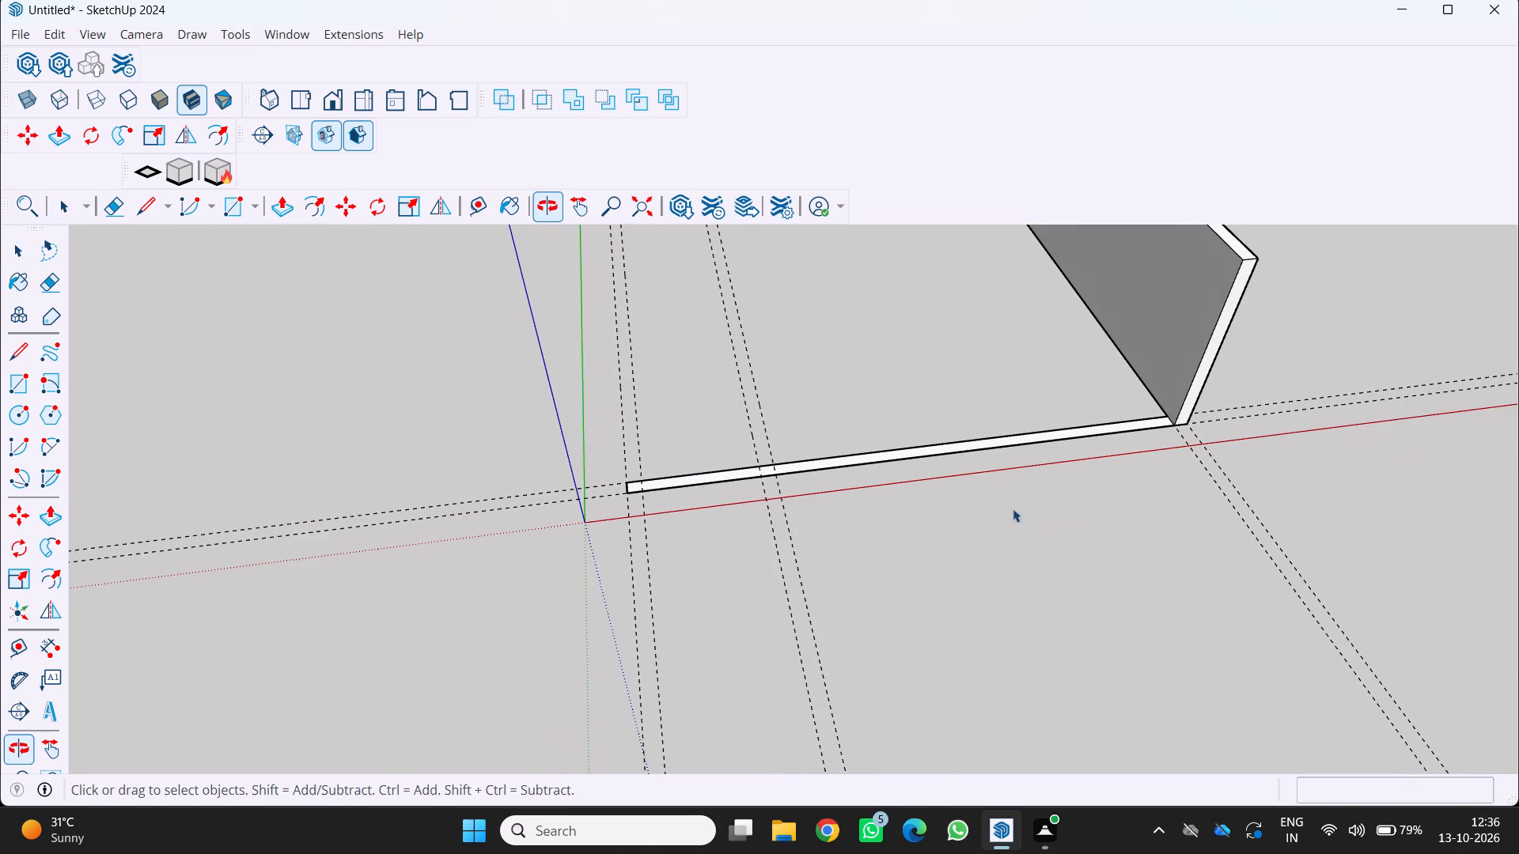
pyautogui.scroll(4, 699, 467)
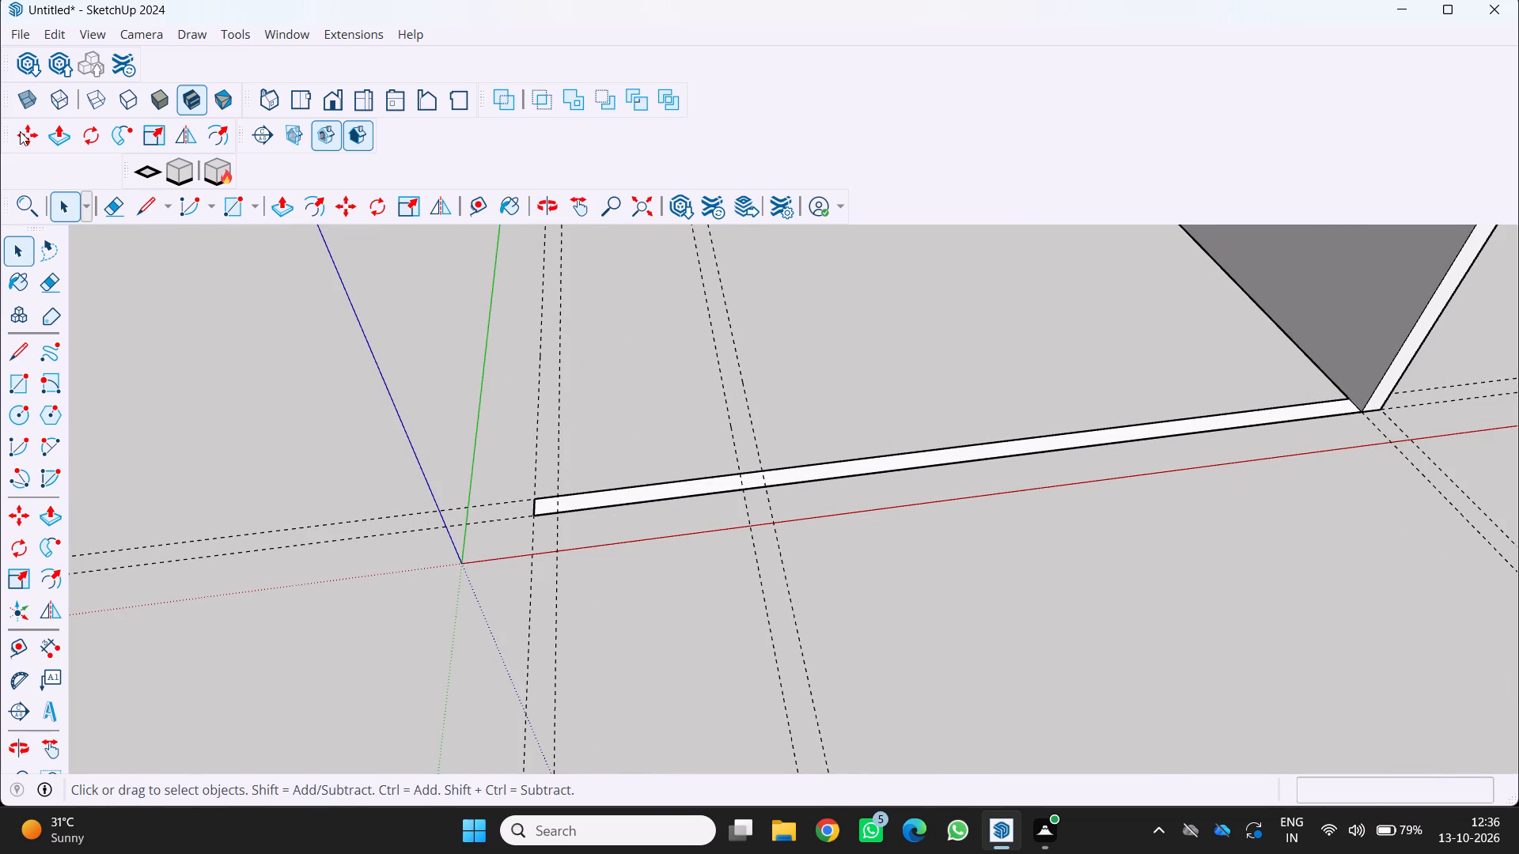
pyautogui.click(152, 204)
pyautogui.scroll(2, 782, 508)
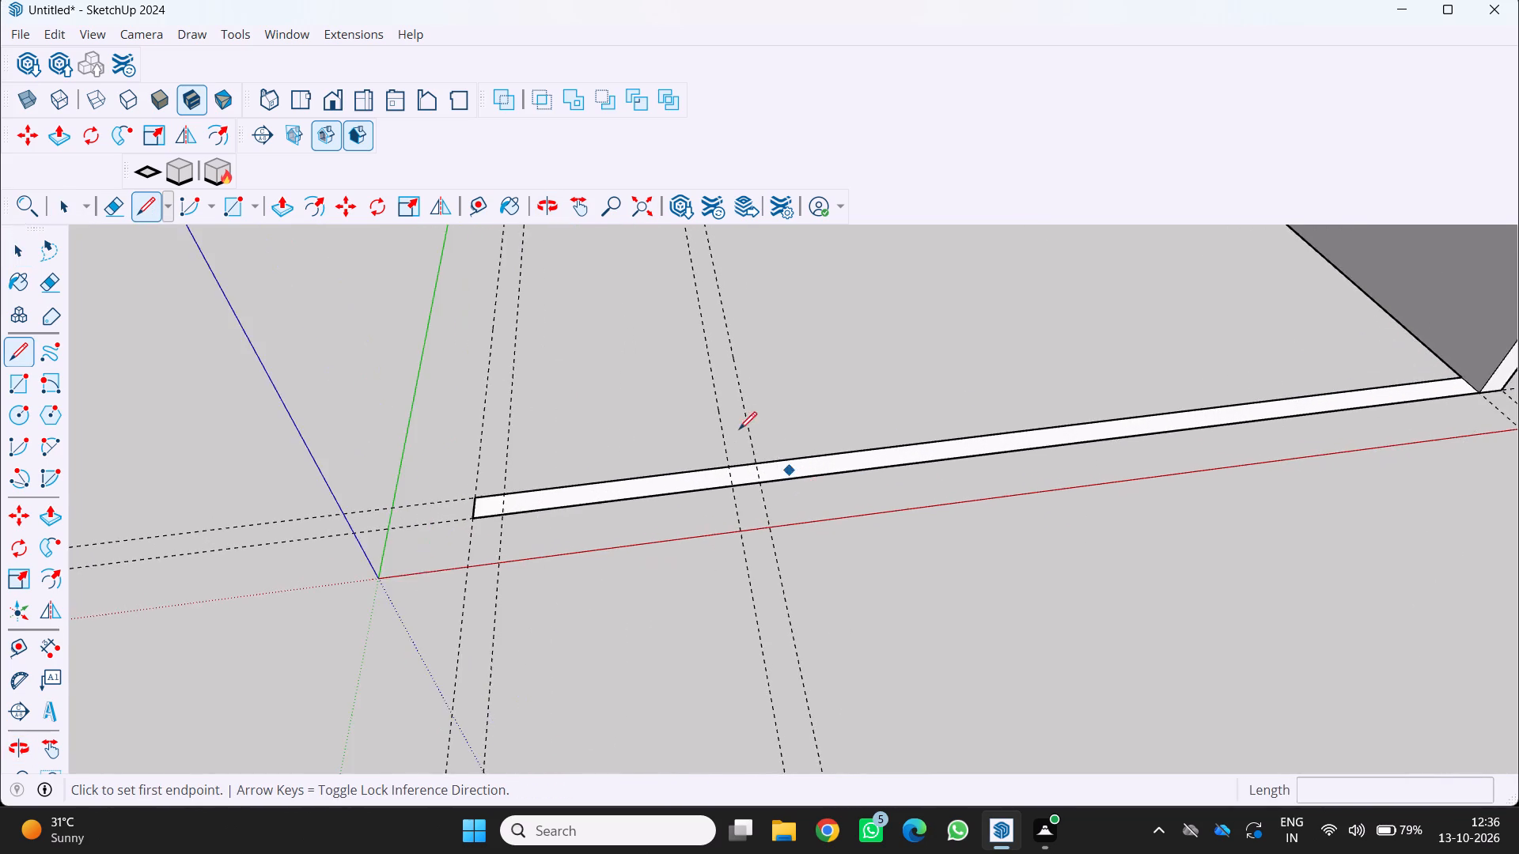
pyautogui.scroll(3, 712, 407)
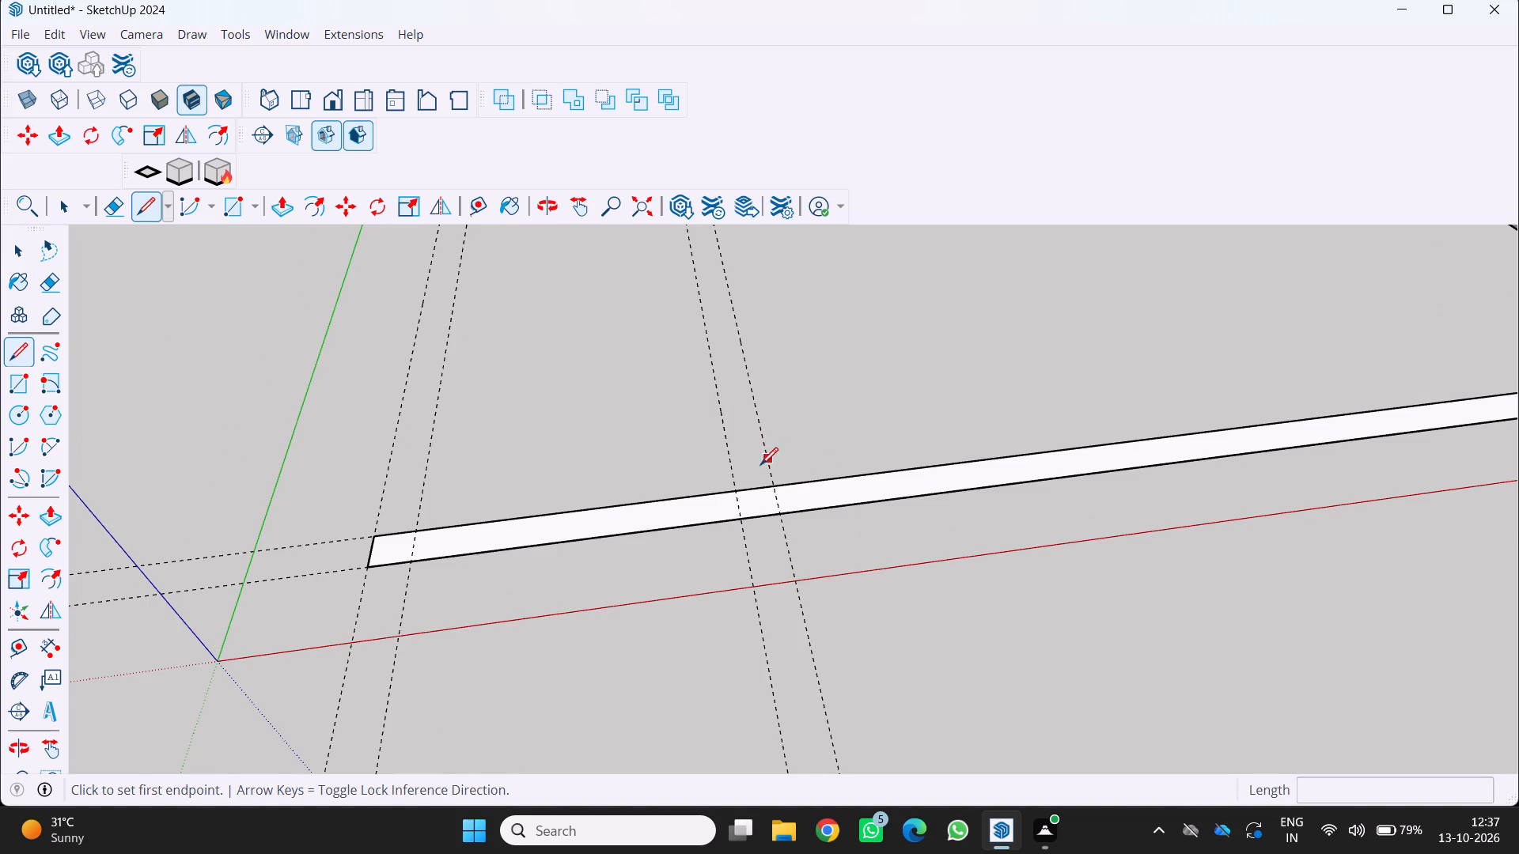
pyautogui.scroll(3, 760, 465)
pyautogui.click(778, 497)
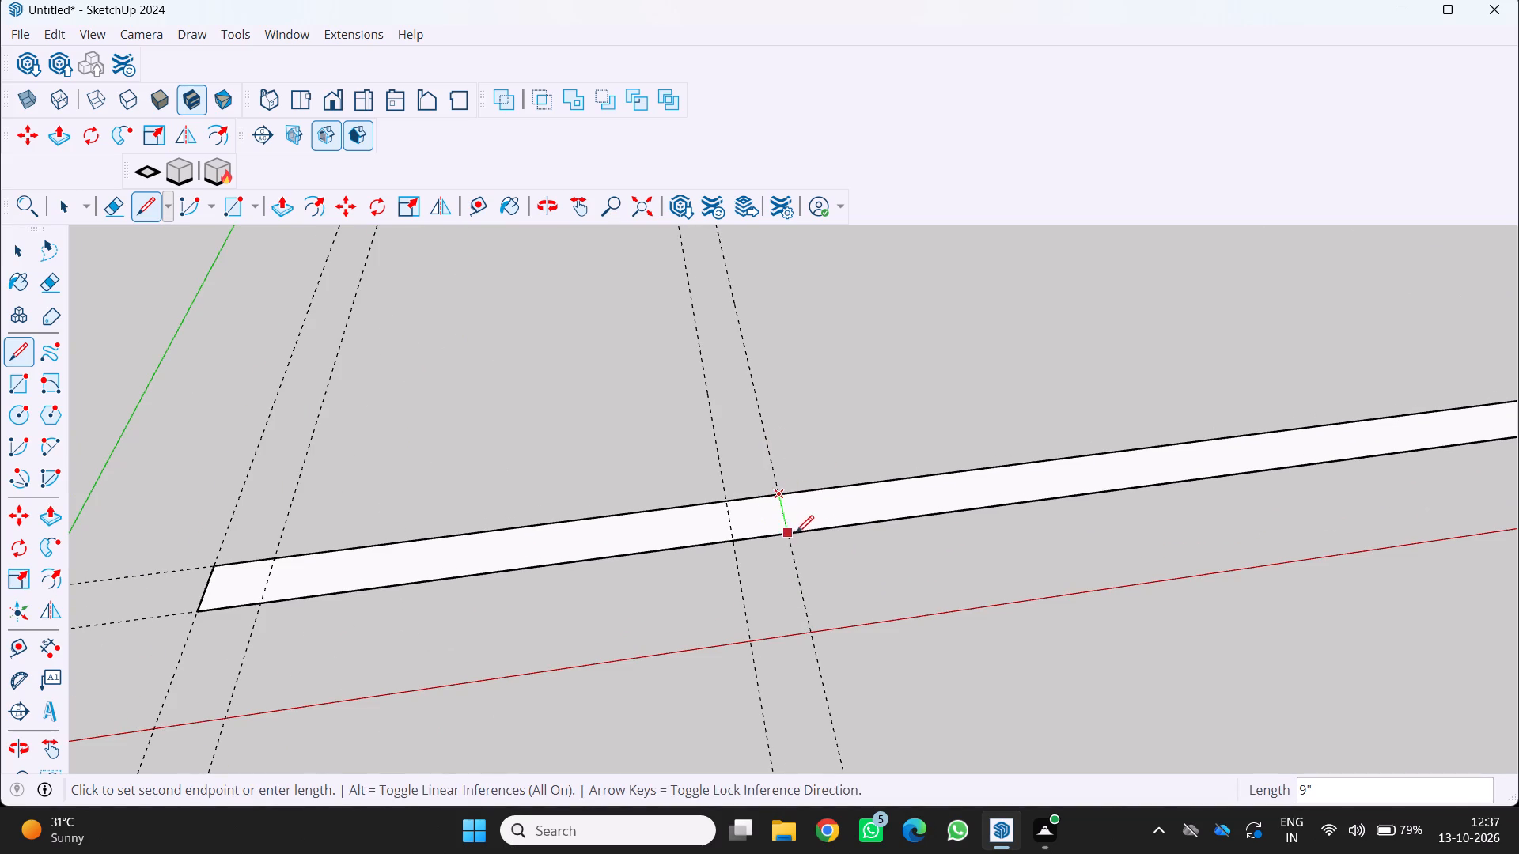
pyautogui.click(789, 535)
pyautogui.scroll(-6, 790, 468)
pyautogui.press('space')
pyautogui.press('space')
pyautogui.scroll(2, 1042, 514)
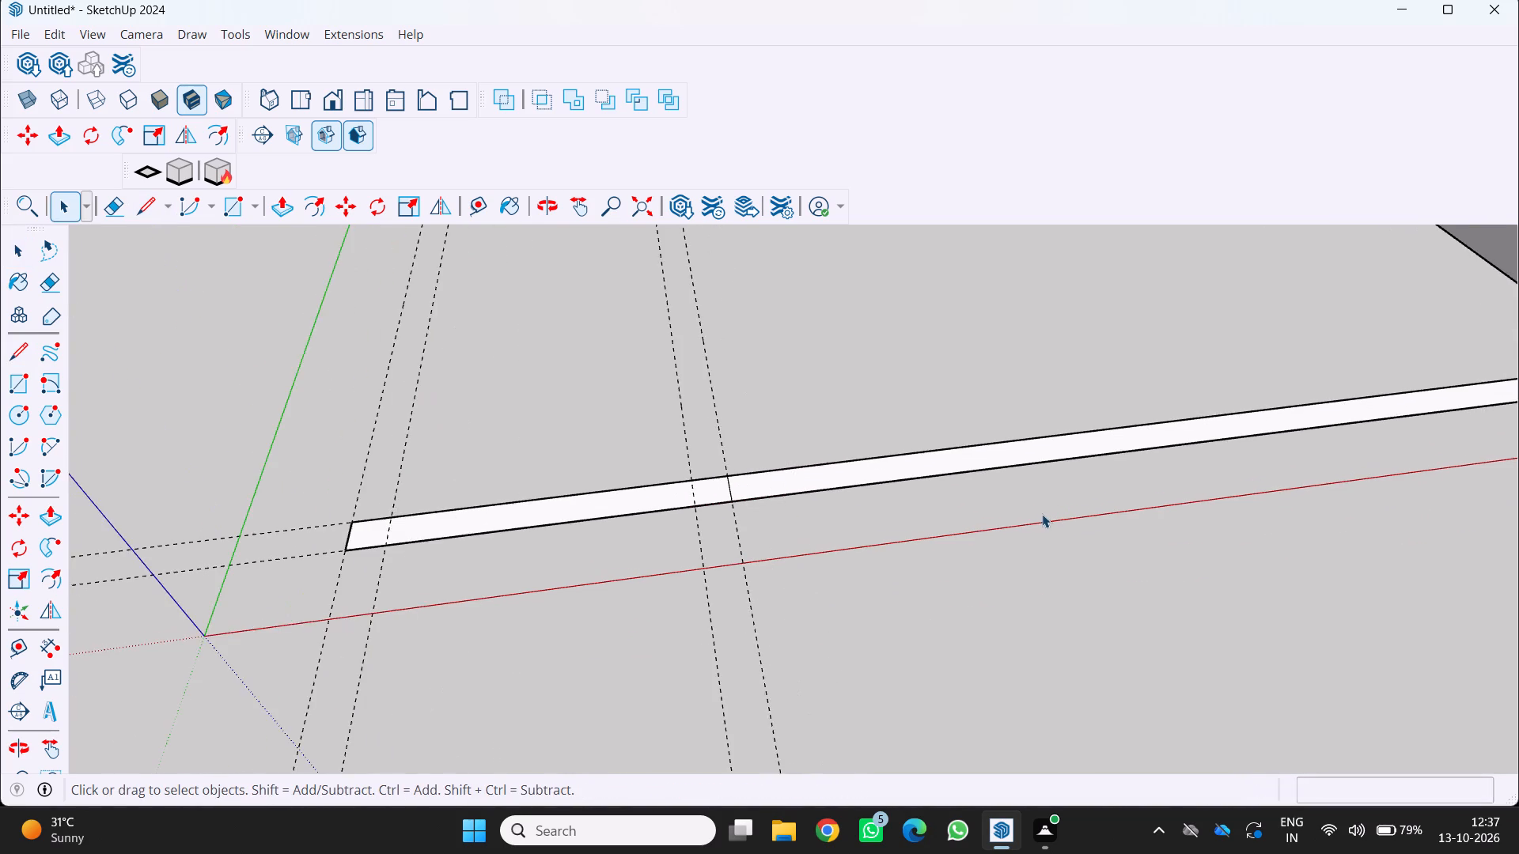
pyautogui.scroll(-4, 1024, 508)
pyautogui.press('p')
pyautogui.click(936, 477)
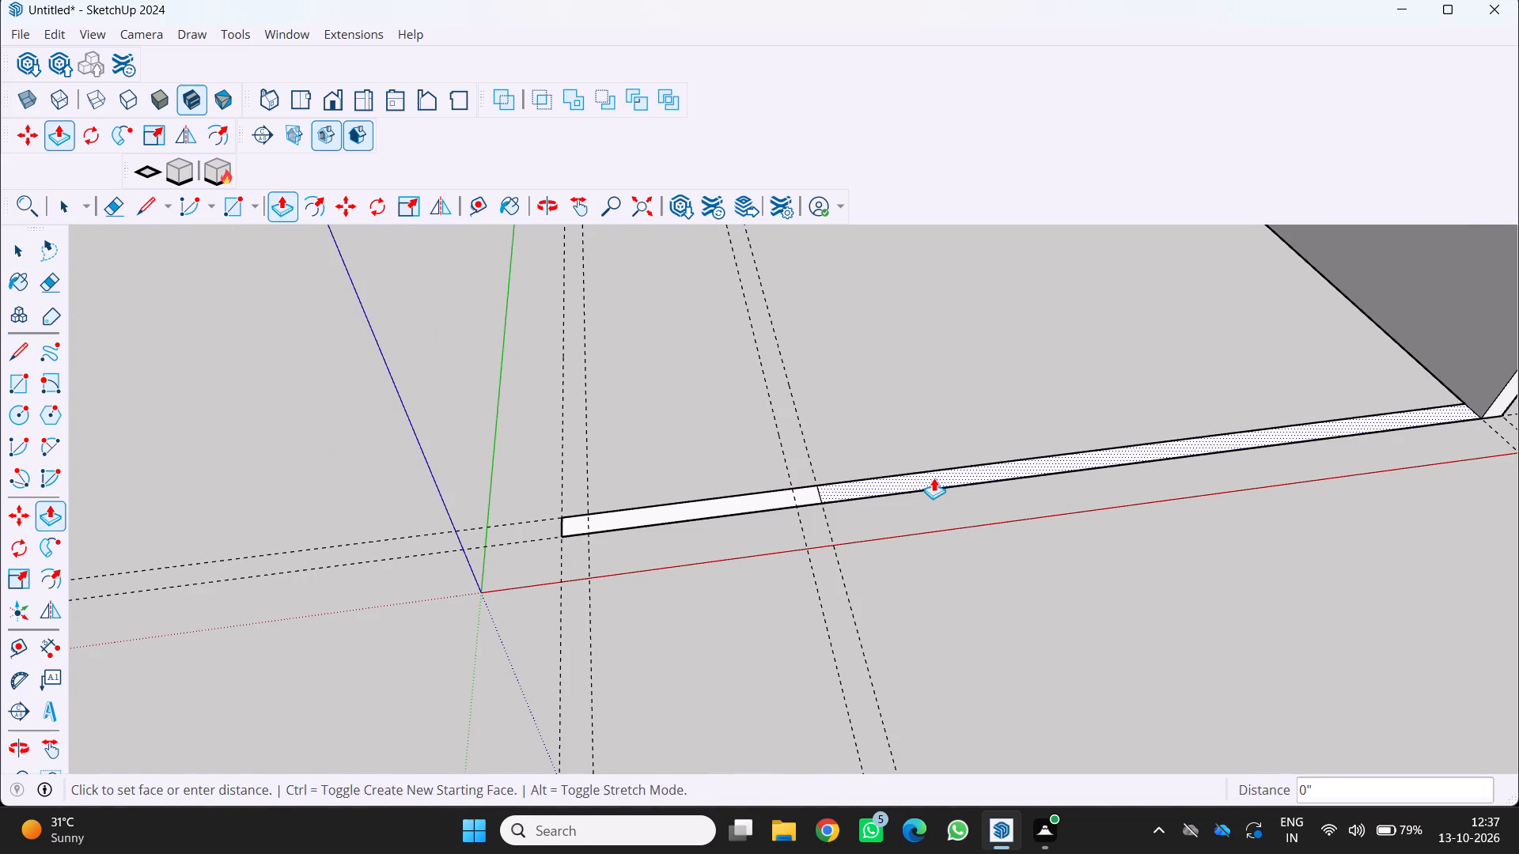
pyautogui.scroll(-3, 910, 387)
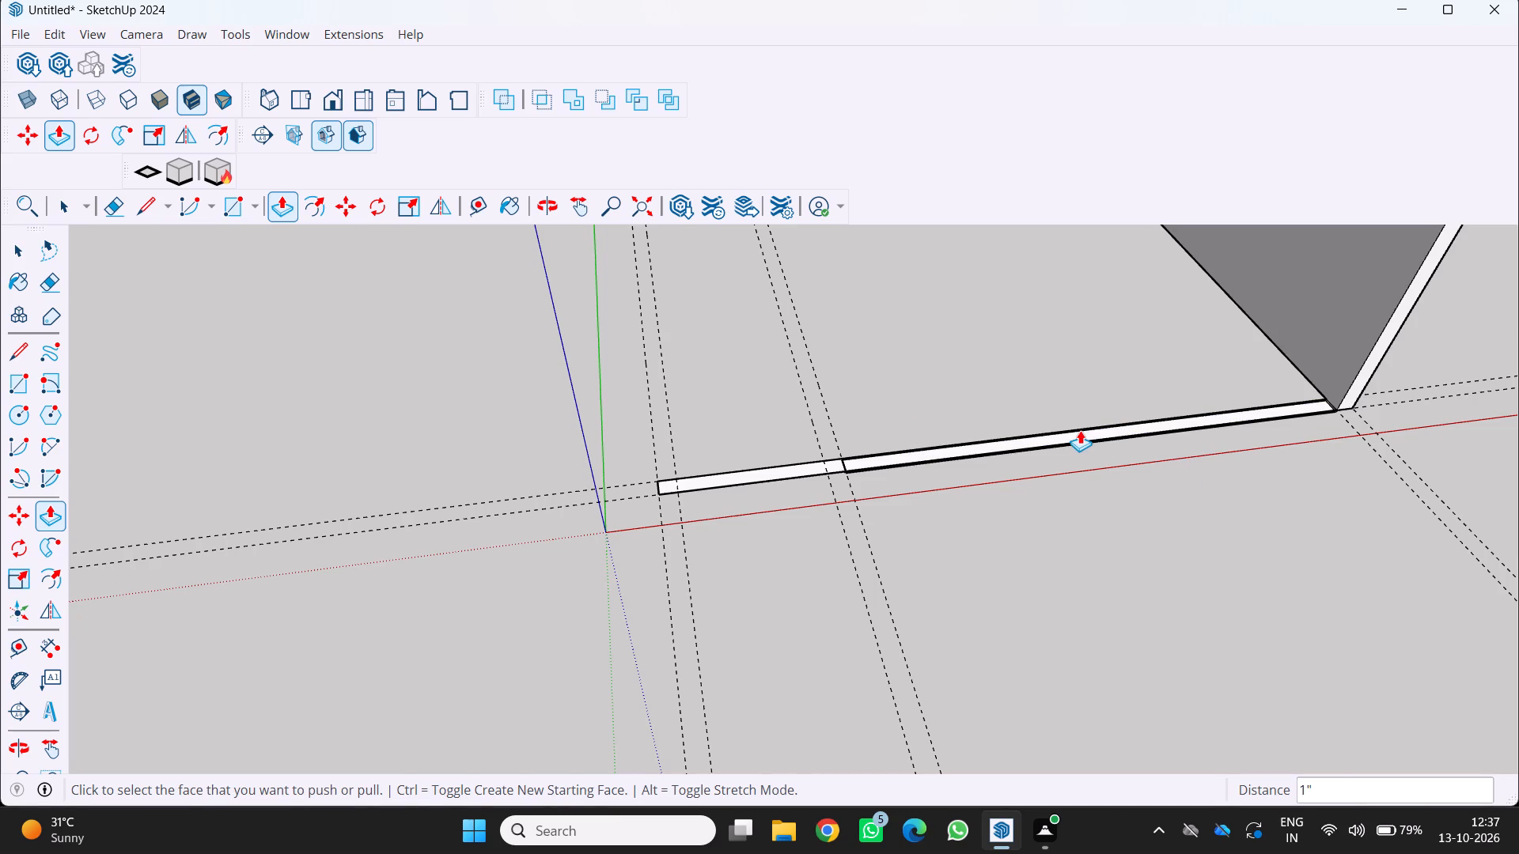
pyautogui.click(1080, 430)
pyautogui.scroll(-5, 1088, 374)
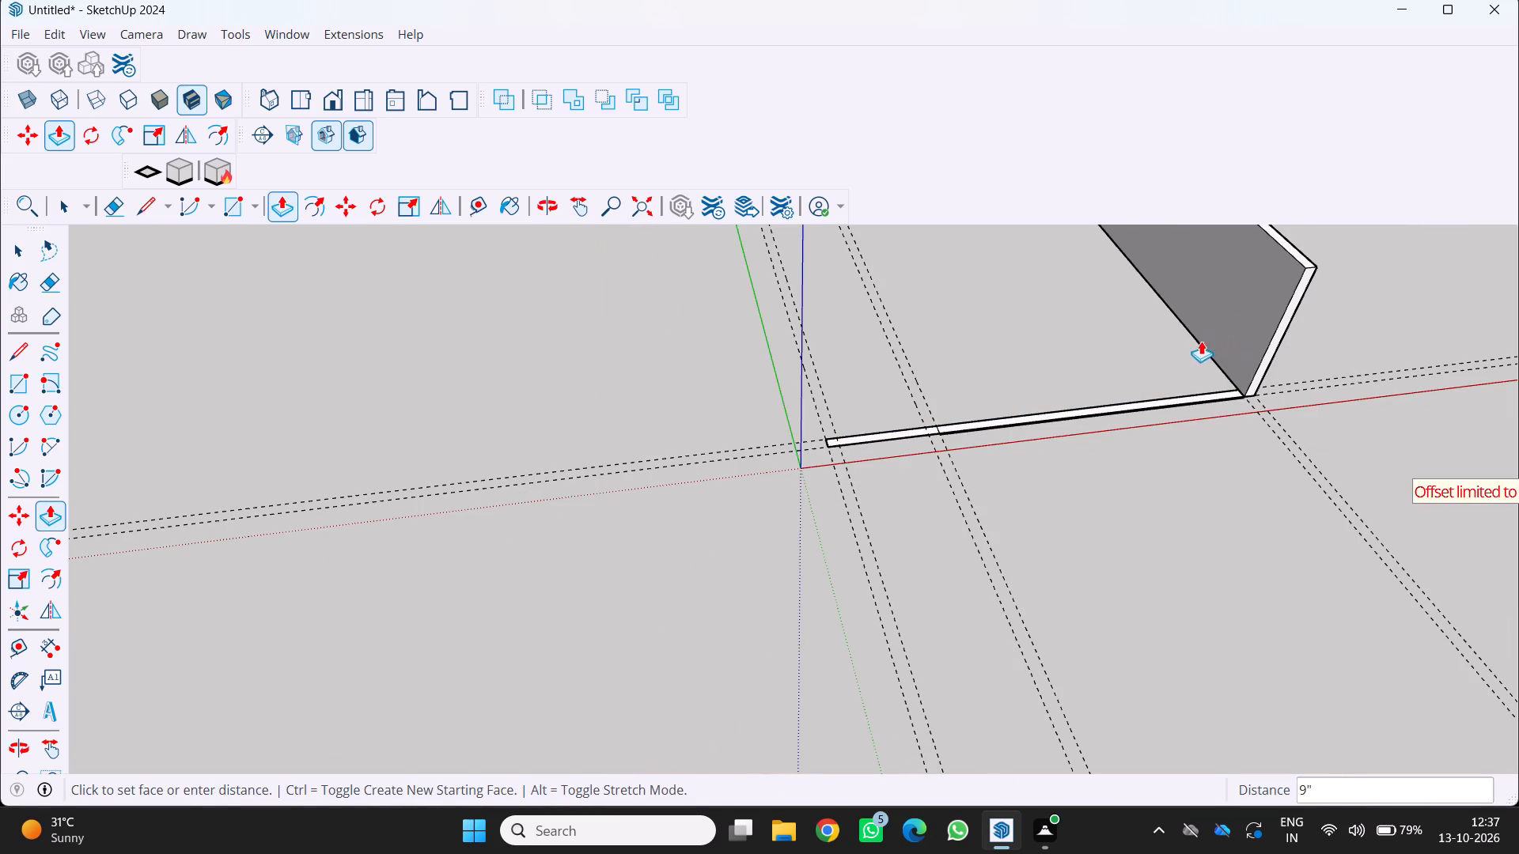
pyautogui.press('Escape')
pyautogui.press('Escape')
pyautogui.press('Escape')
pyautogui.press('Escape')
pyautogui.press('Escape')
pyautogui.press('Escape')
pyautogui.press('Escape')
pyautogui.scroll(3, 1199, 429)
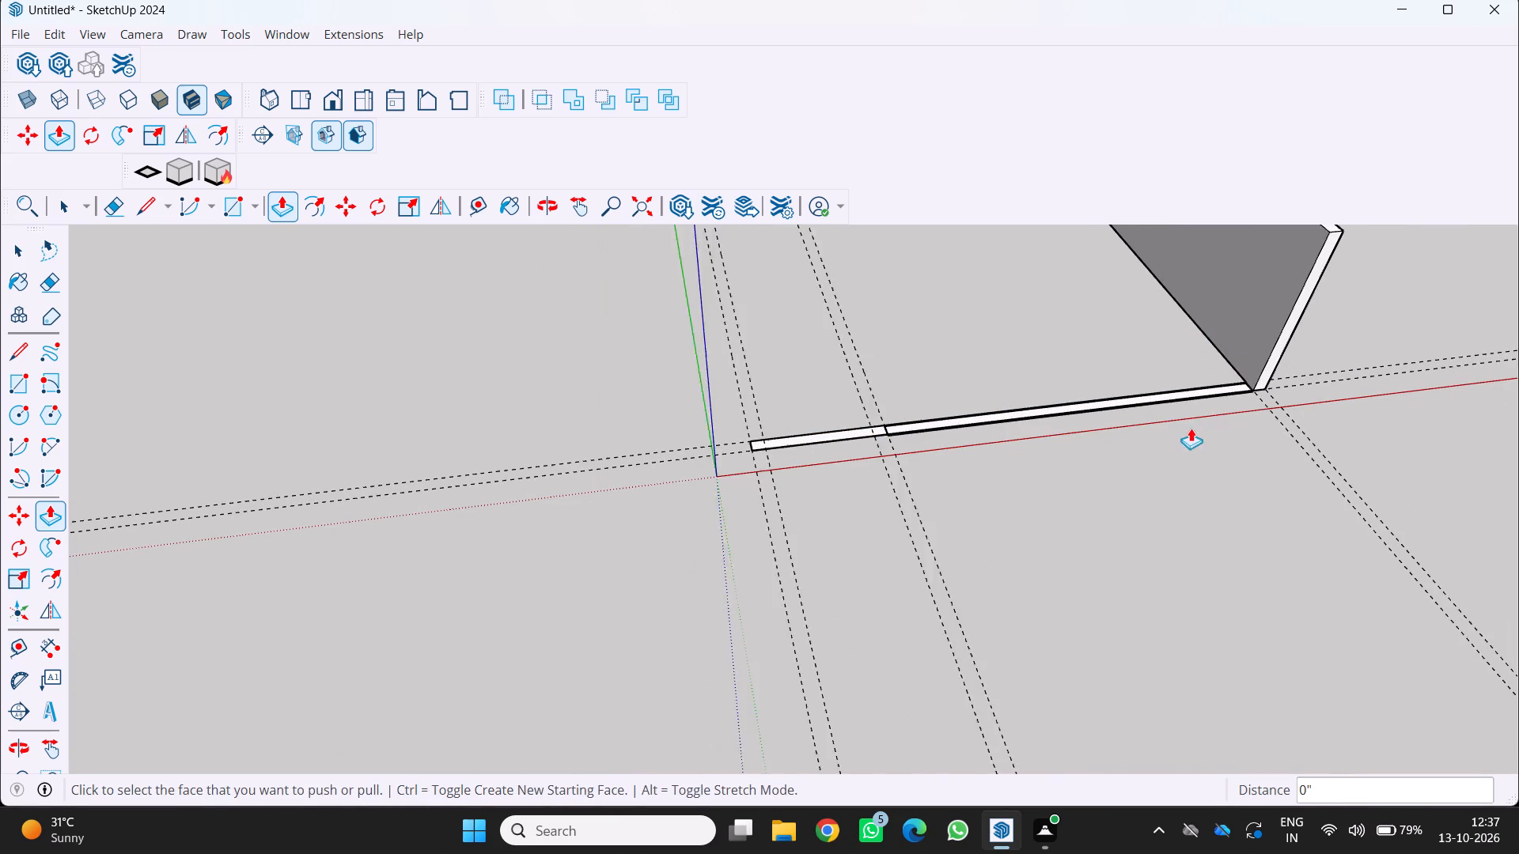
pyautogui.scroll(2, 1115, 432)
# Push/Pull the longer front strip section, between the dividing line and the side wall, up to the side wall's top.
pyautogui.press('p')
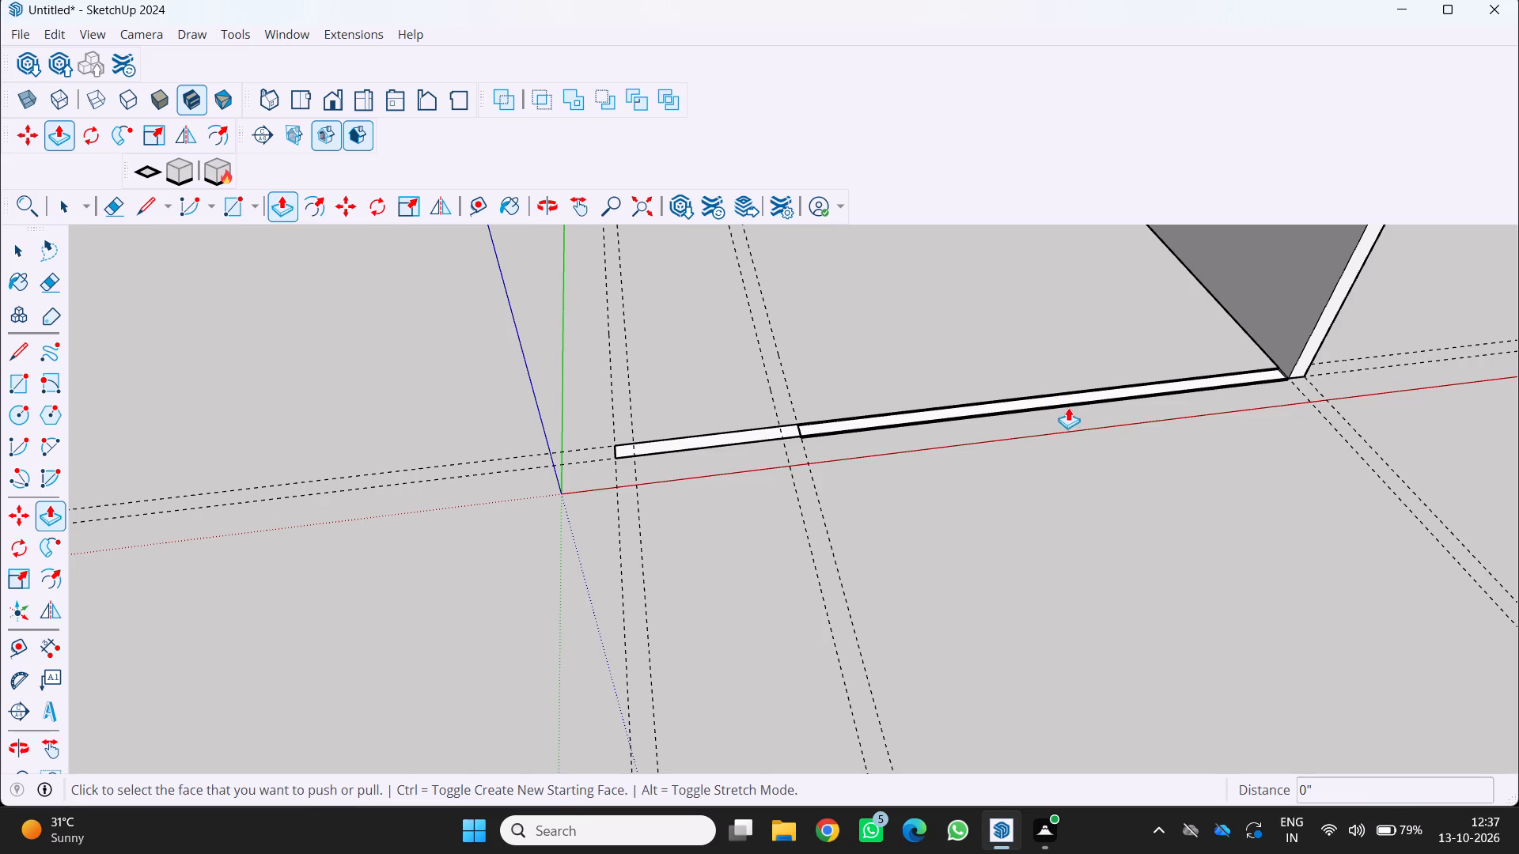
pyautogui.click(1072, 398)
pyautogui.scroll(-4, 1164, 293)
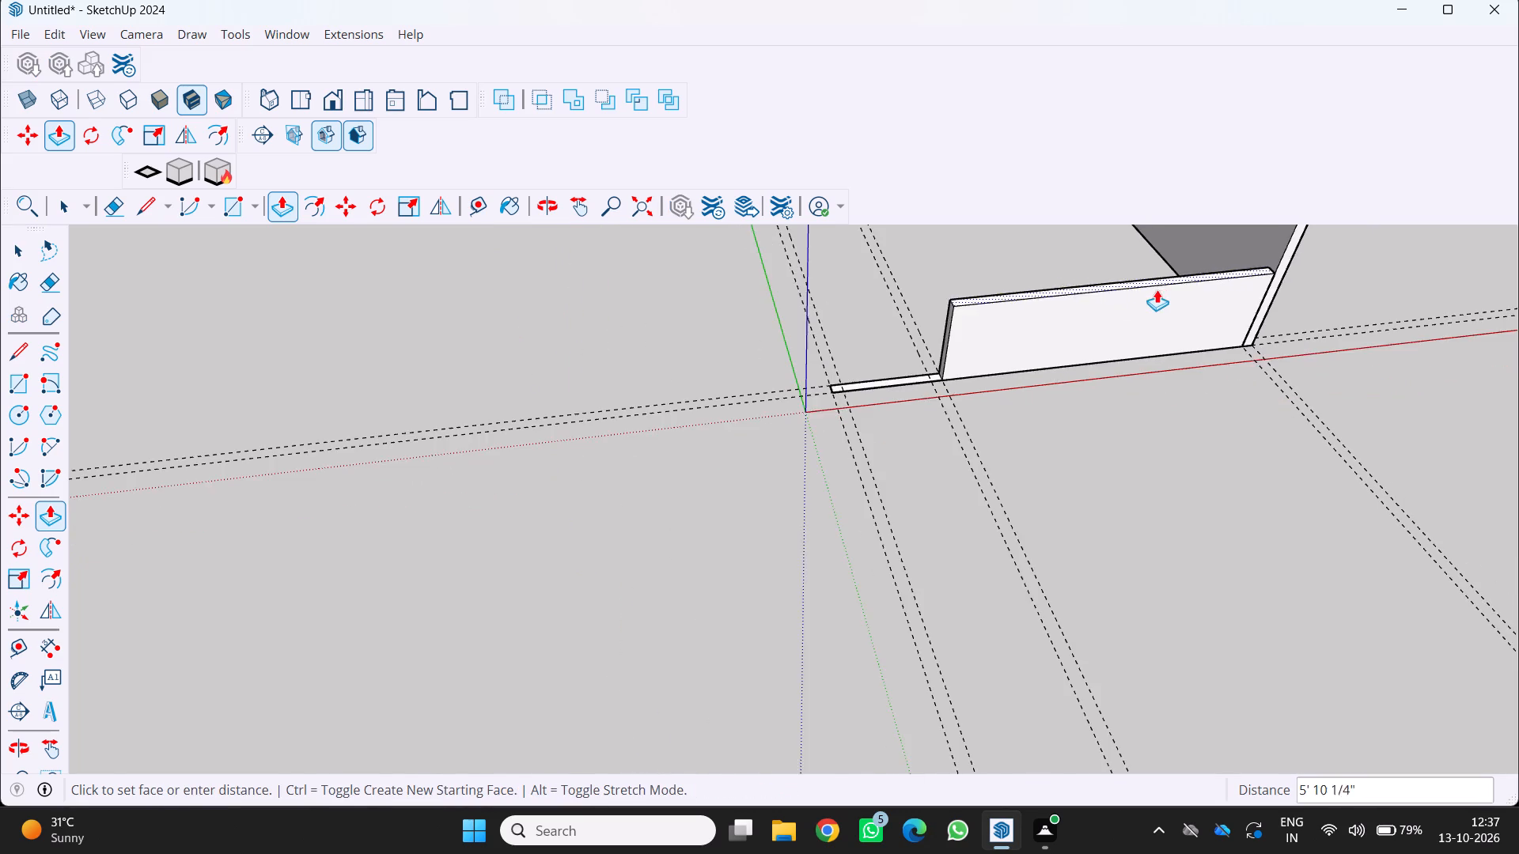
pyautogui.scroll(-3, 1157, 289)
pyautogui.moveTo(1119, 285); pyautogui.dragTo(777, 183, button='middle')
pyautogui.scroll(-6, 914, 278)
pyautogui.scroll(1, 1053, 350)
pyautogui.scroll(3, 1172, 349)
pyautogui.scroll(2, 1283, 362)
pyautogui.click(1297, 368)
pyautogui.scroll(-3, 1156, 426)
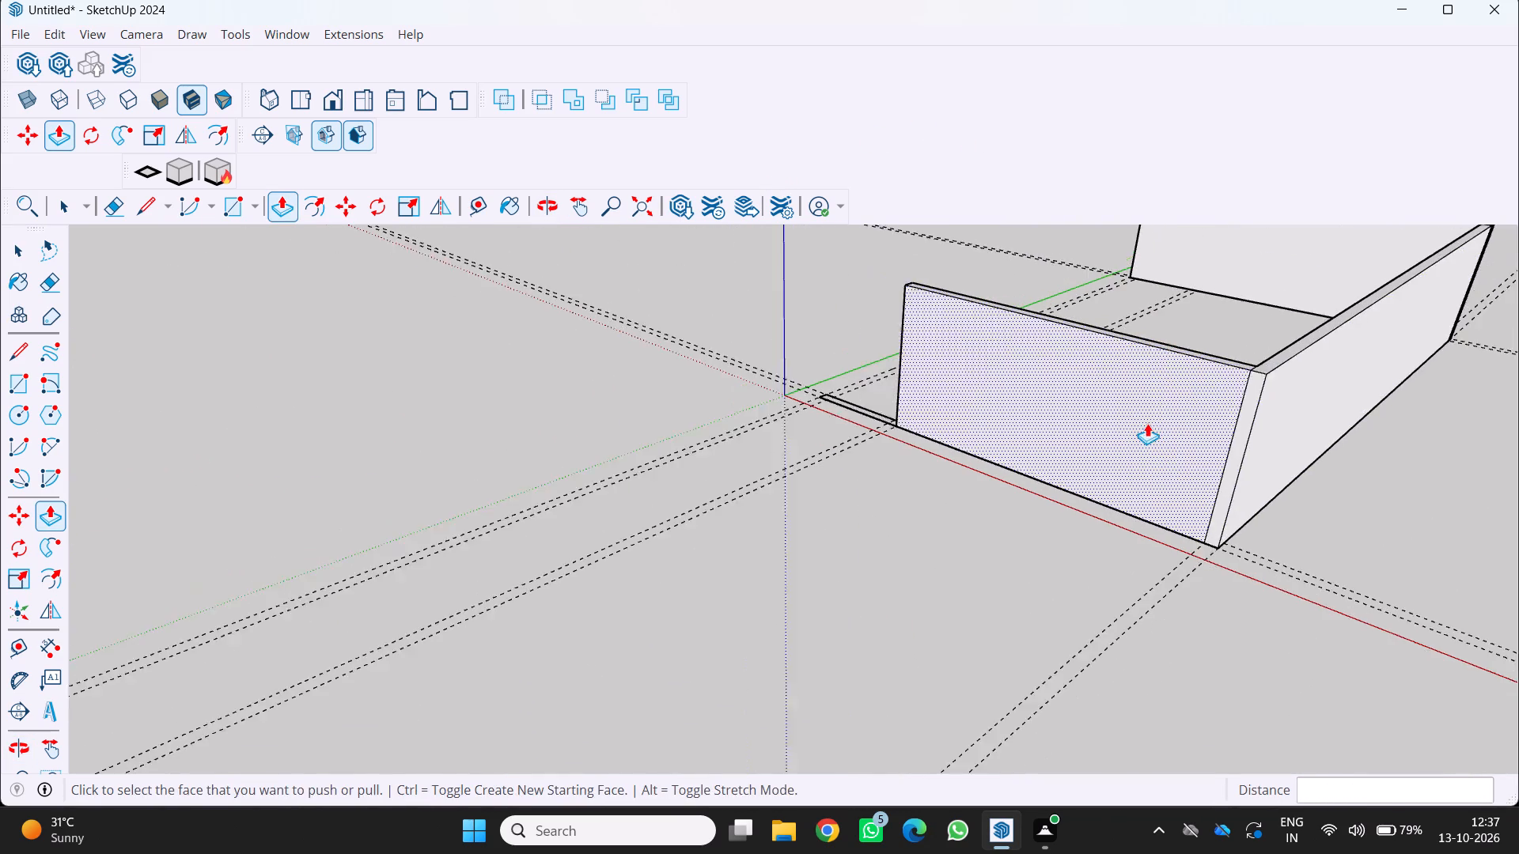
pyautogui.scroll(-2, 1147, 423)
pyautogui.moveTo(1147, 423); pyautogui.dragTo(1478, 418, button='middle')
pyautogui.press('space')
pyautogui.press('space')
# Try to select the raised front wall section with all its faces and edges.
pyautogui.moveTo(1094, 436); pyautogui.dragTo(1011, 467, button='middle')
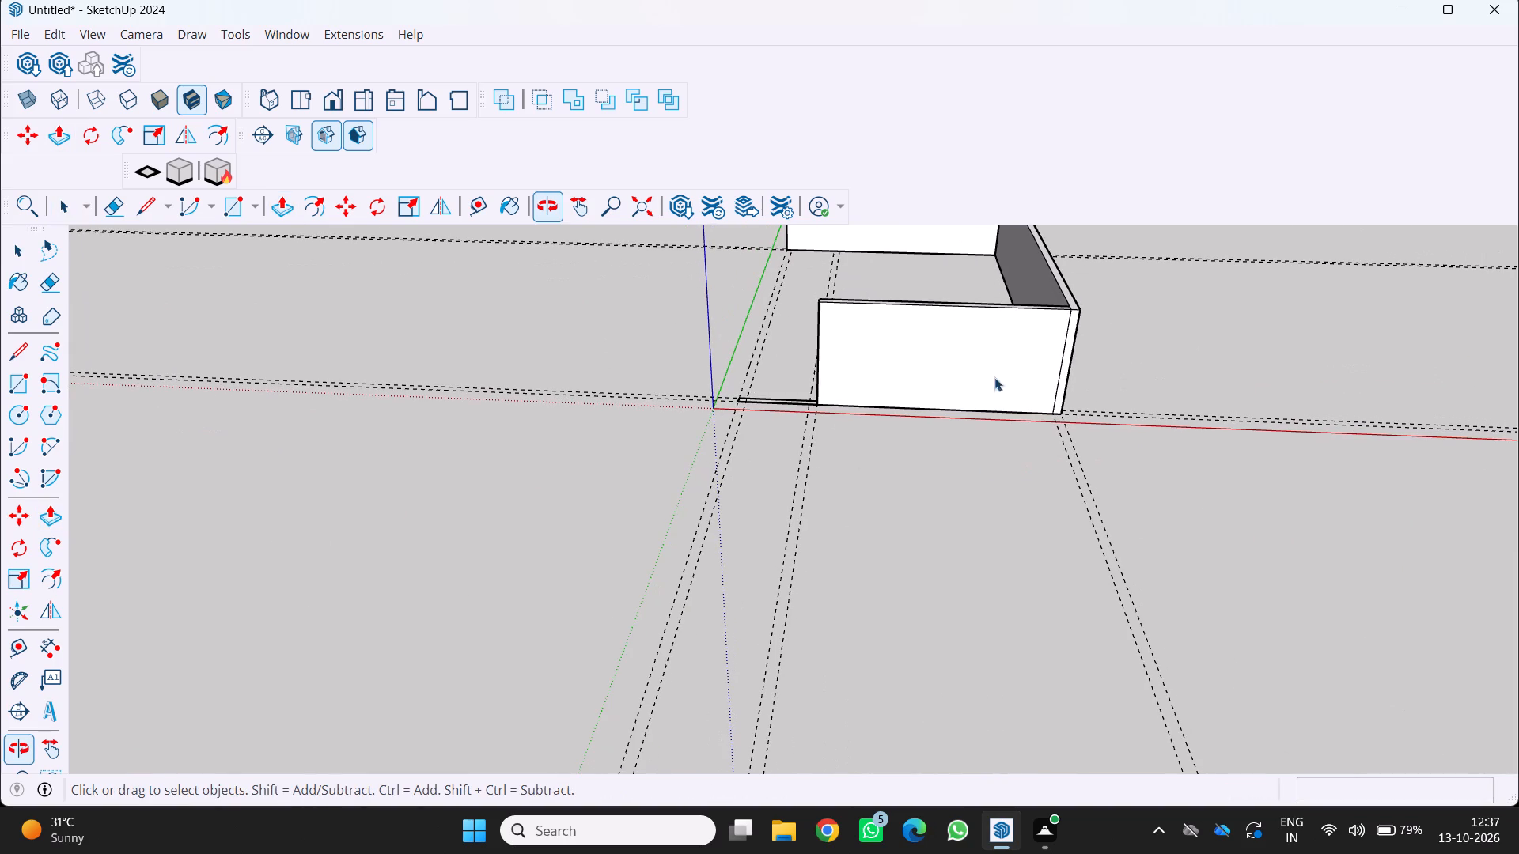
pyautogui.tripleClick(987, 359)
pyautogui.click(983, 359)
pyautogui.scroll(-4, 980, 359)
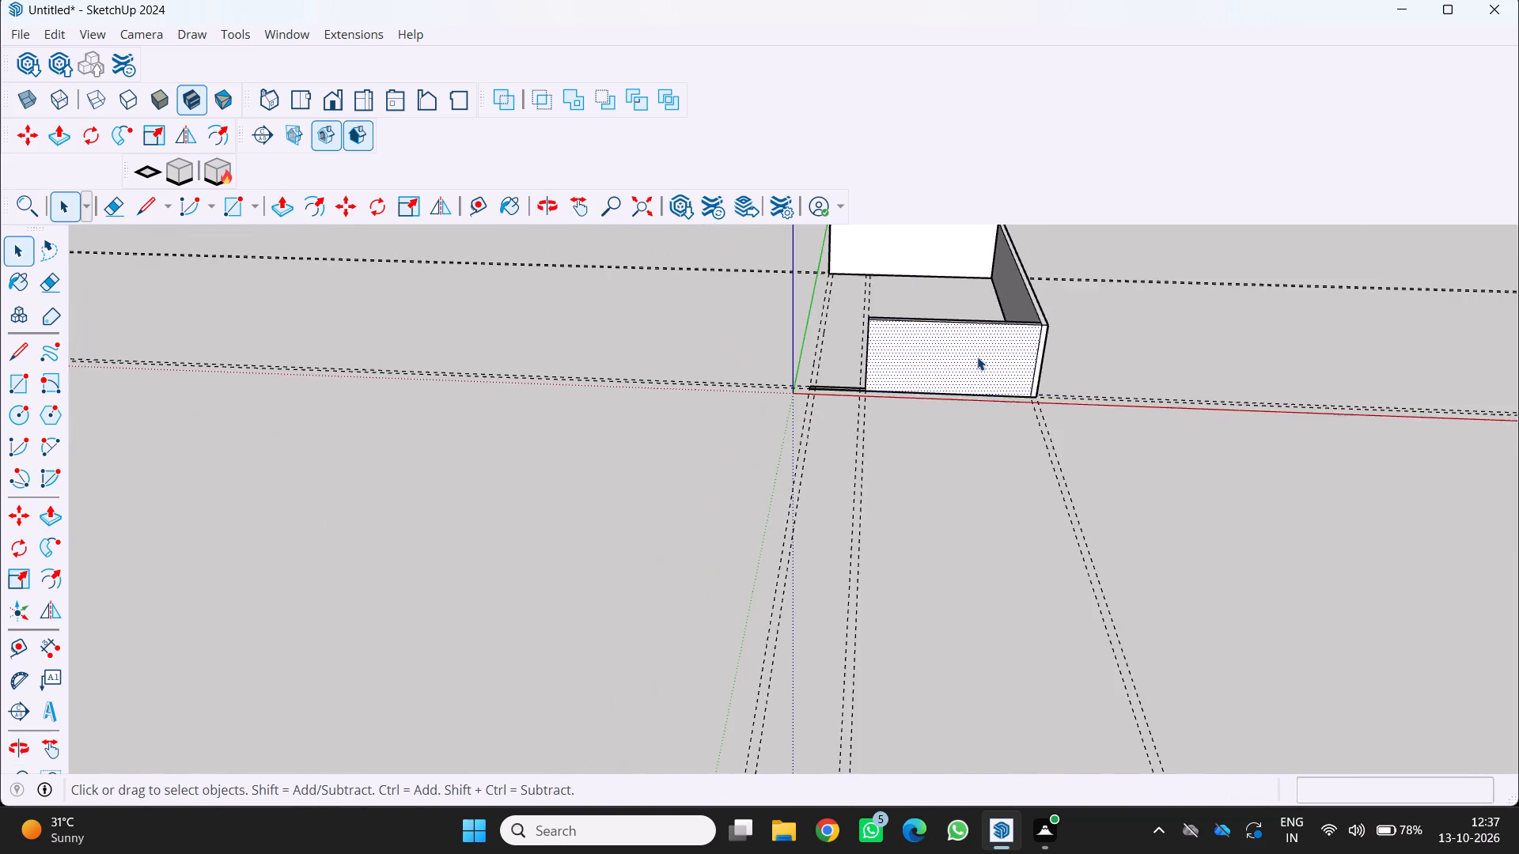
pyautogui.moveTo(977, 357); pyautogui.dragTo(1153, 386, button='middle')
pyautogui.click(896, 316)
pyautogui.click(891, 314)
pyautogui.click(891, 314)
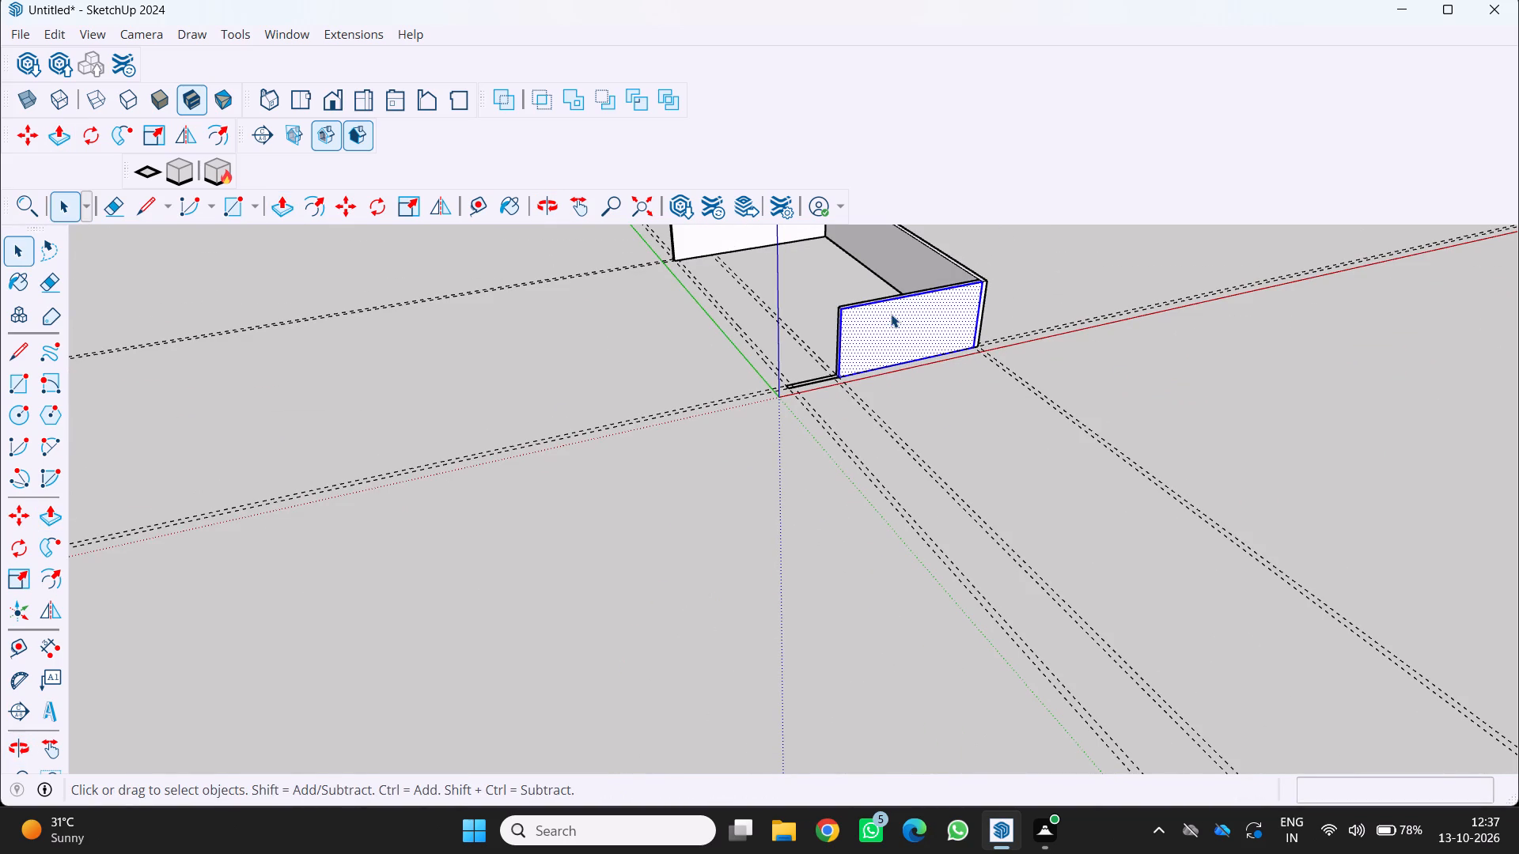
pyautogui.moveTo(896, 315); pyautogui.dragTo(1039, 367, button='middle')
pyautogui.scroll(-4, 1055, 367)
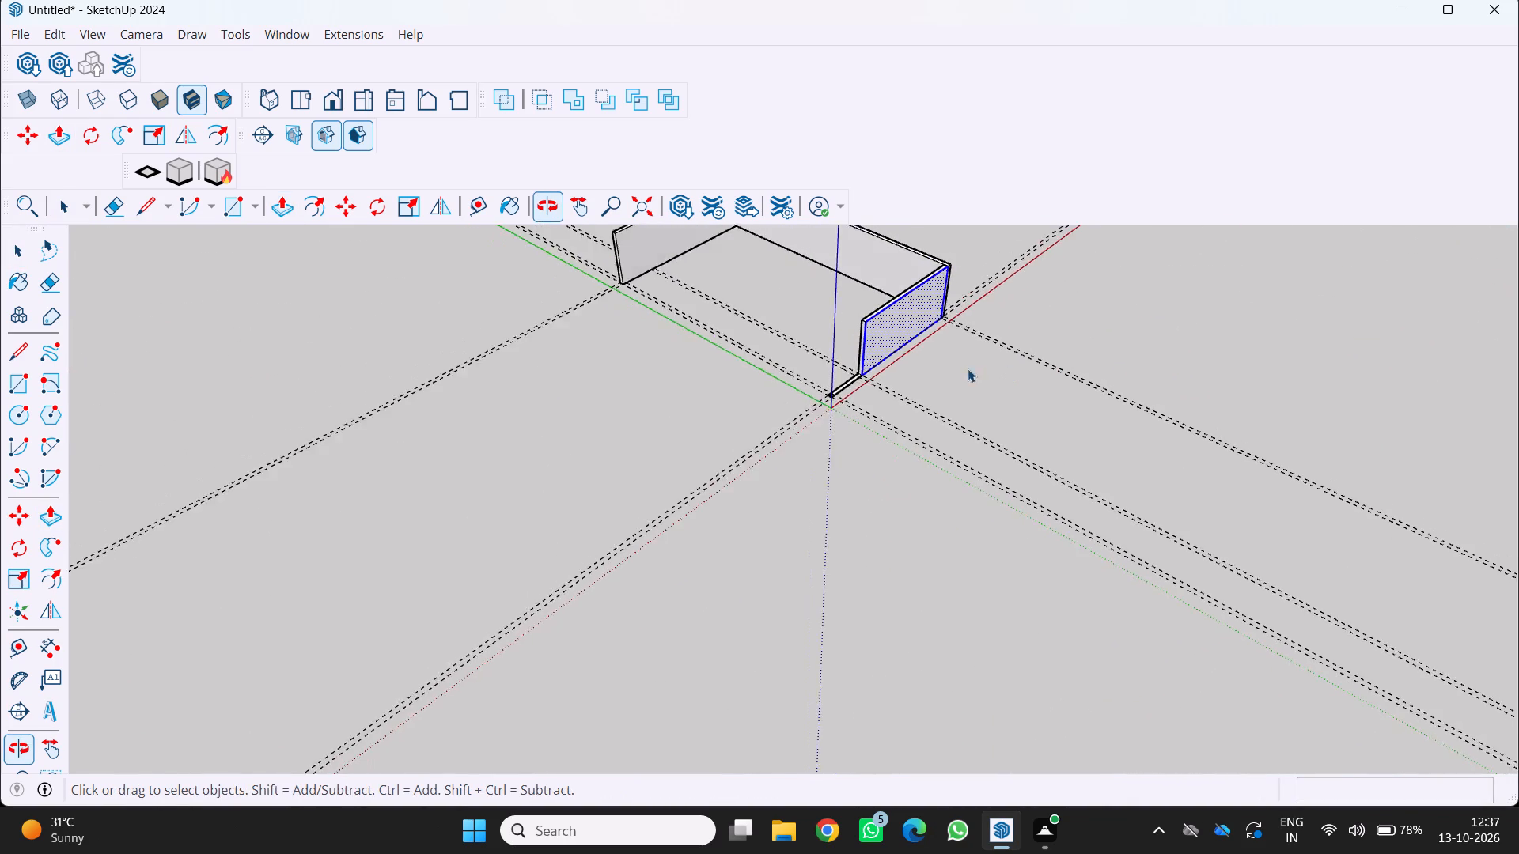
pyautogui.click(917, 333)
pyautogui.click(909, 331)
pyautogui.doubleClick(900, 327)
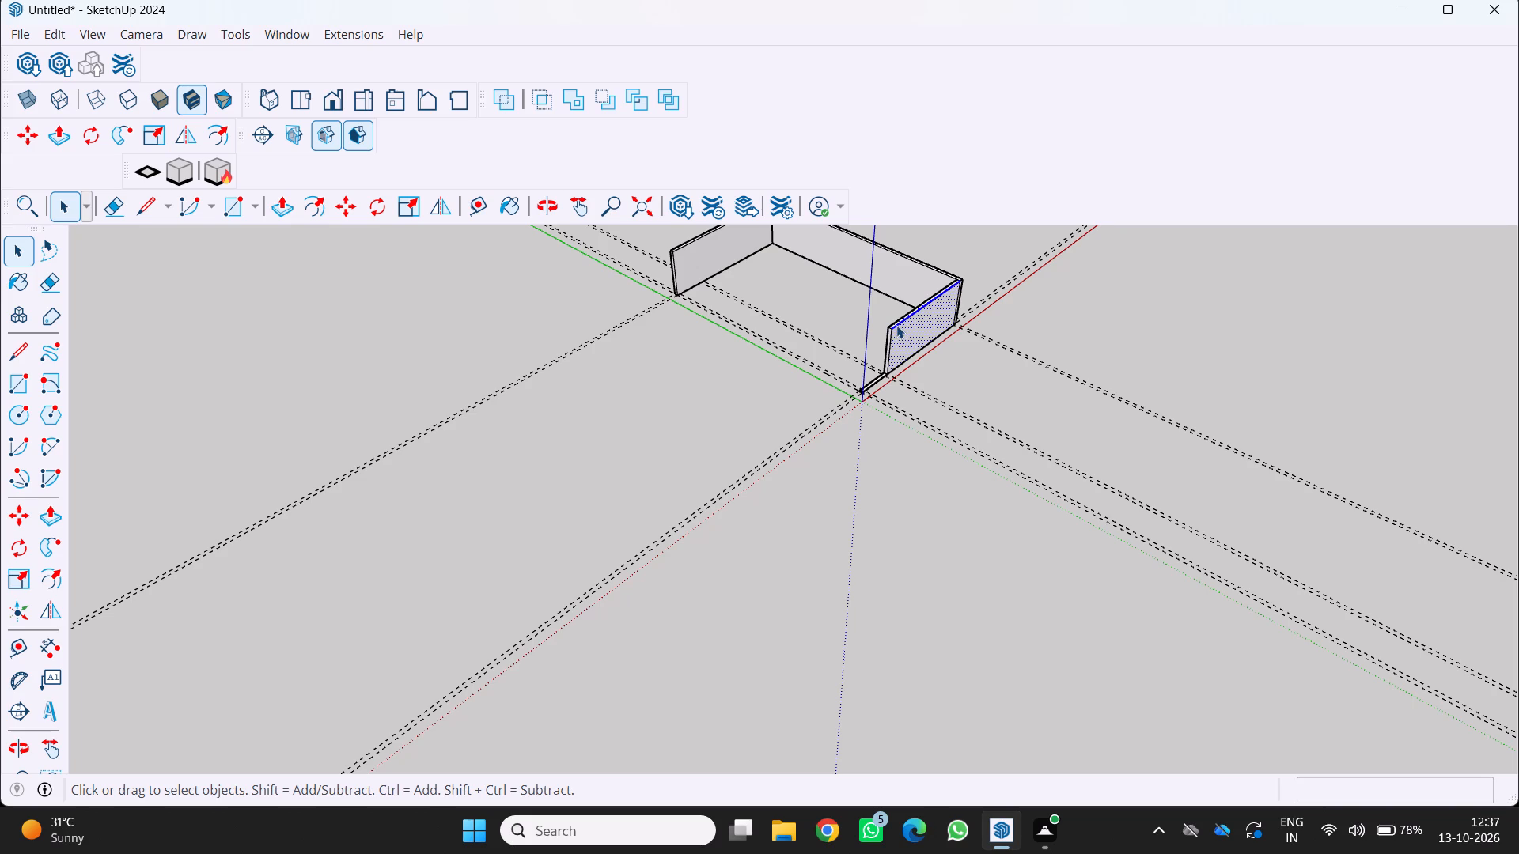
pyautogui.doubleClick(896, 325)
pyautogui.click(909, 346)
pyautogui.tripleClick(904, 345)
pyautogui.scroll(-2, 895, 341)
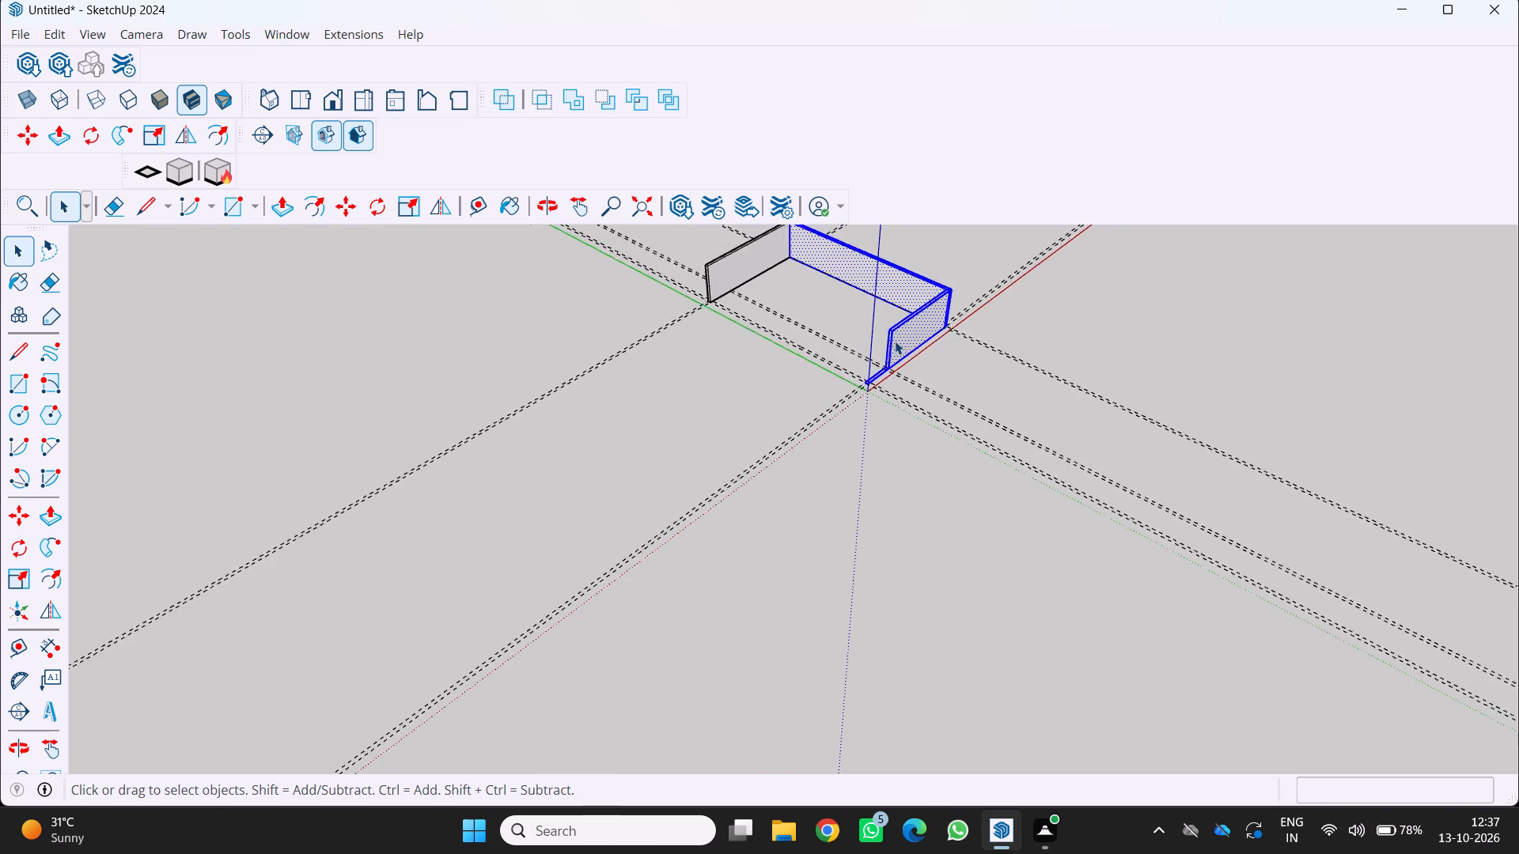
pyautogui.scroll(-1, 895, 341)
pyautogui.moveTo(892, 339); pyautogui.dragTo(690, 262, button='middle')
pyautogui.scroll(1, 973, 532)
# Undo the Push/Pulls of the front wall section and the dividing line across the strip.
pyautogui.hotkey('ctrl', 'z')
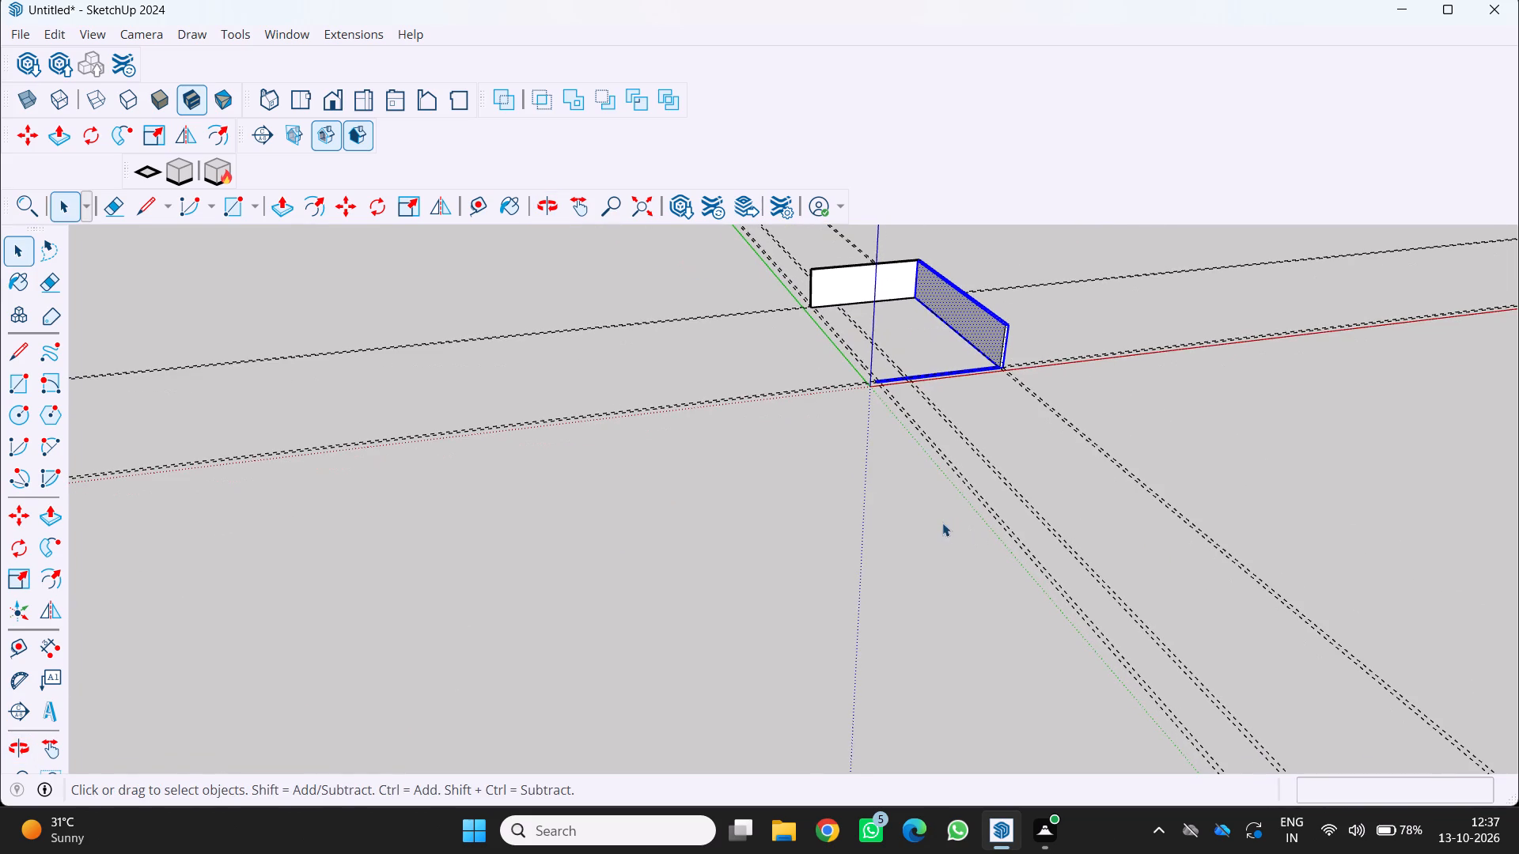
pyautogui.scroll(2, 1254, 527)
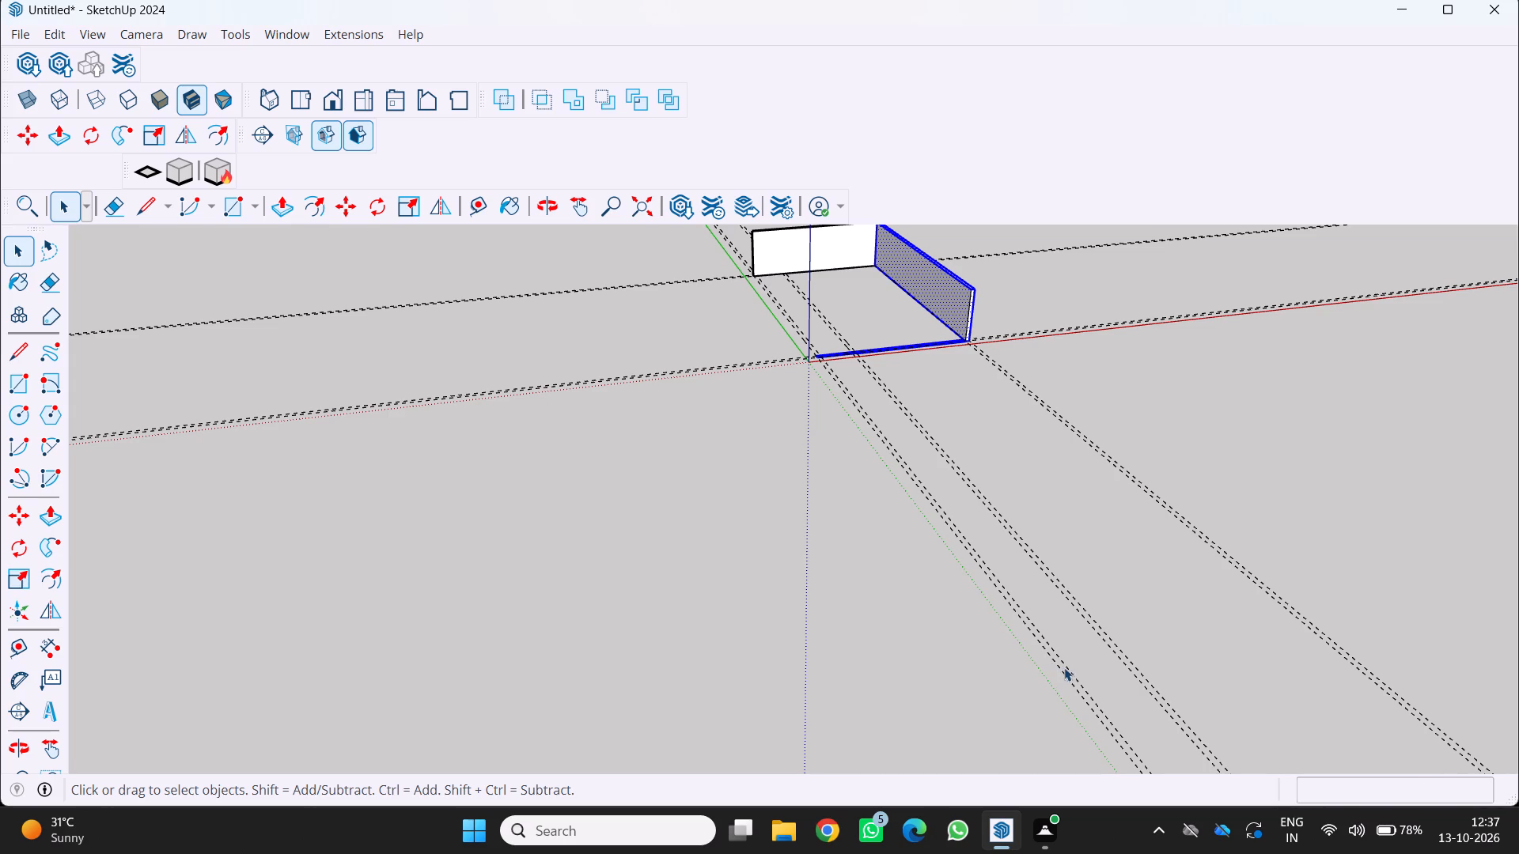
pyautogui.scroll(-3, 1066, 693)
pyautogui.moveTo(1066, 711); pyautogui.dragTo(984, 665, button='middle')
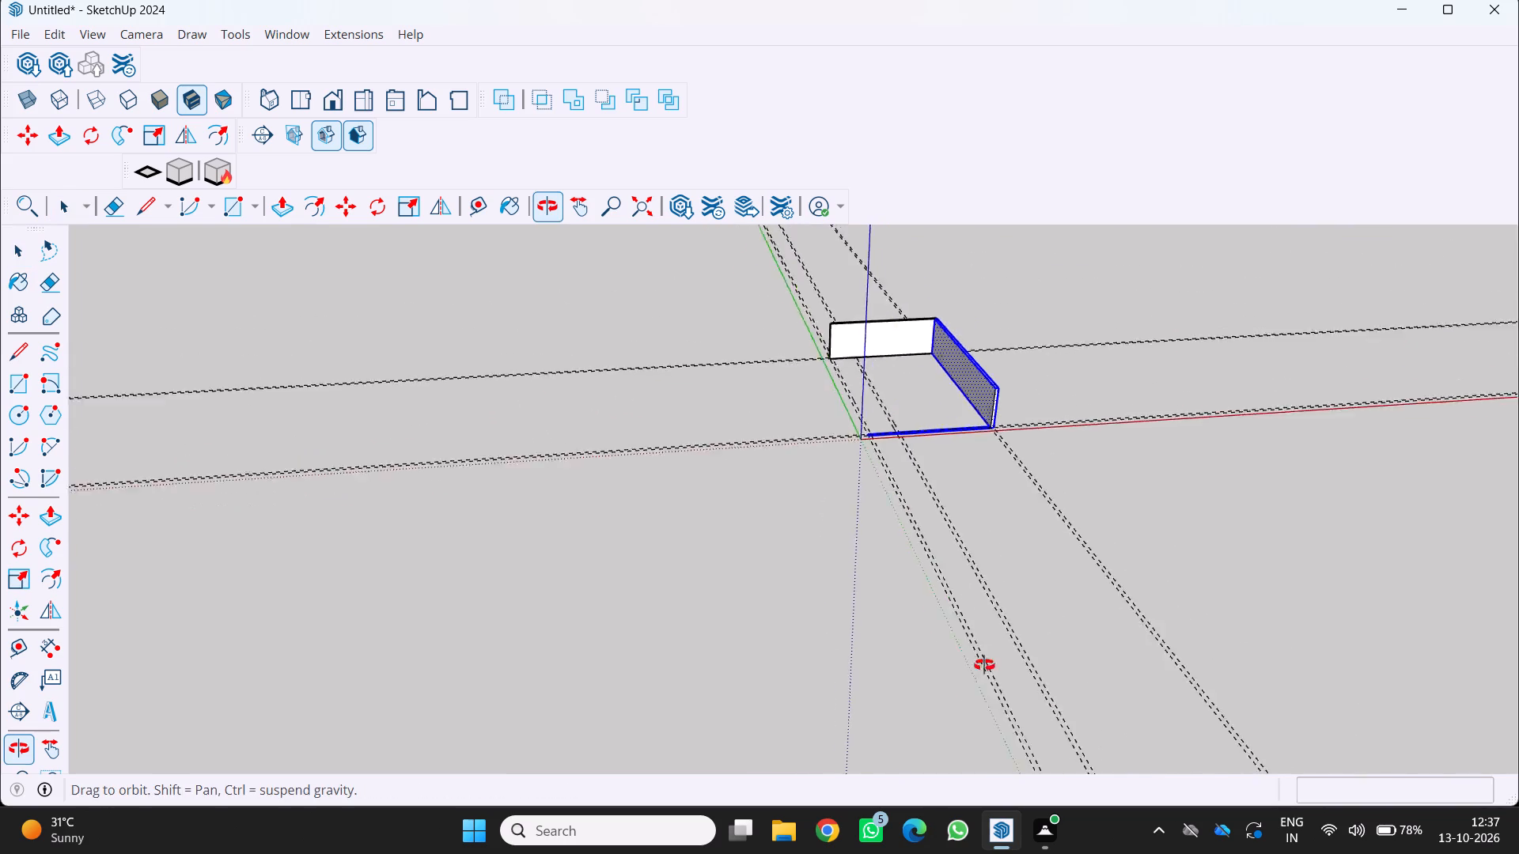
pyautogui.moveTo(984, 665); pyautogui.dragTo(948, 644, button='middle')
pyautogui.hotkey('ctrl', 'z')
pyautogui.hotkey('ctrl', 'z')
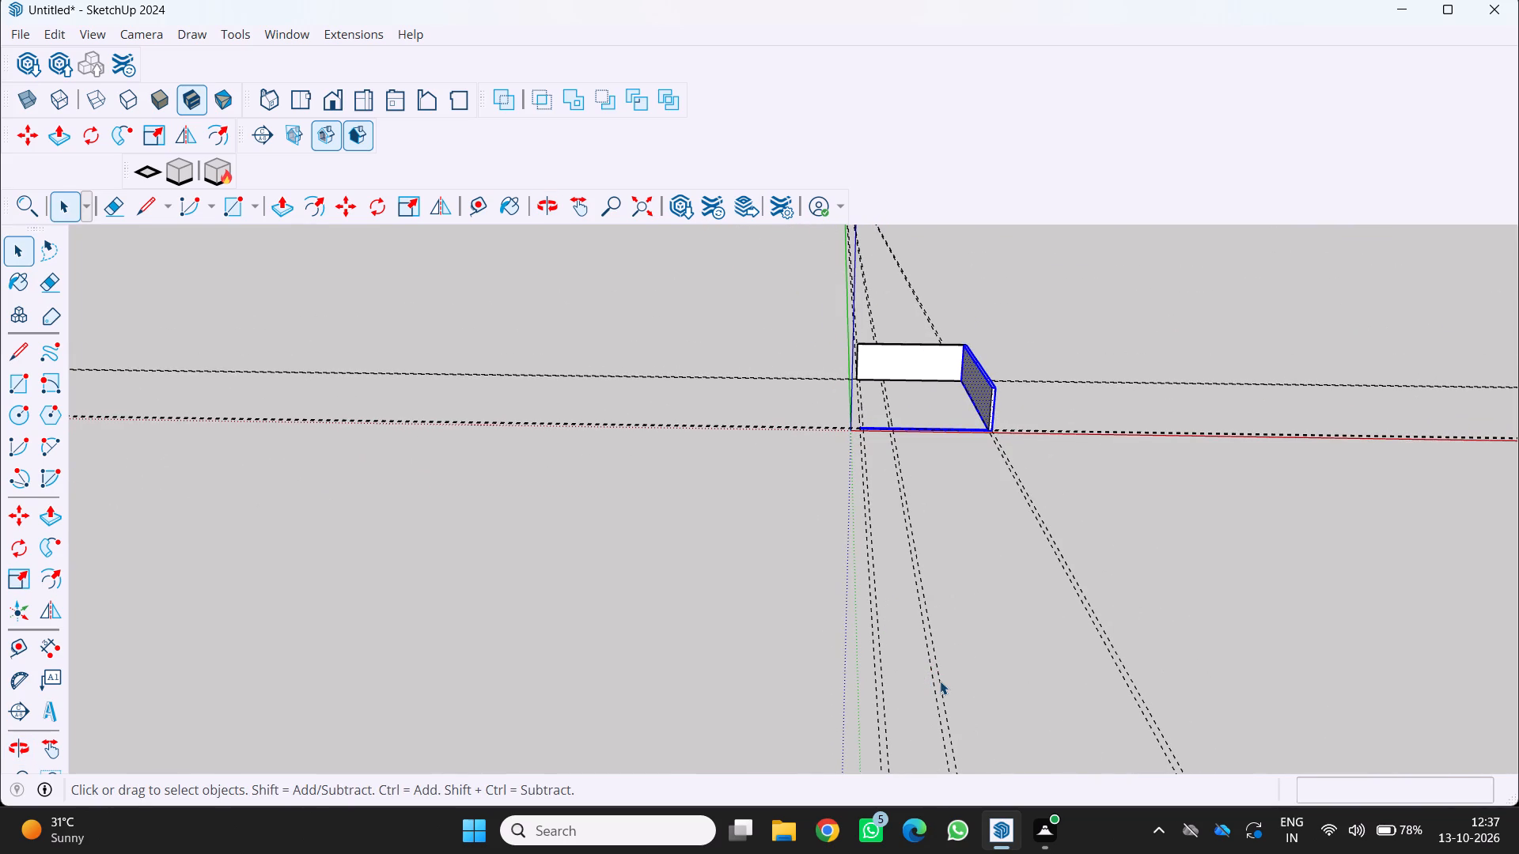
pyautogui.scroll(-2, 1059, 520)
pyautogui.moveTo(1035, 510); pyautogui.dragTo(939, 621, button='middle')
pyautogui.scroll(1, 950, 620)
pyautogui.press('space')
# Undo the front strip's face reversal and the front wall rectangle itself.
pyautogui.click(977, 554)
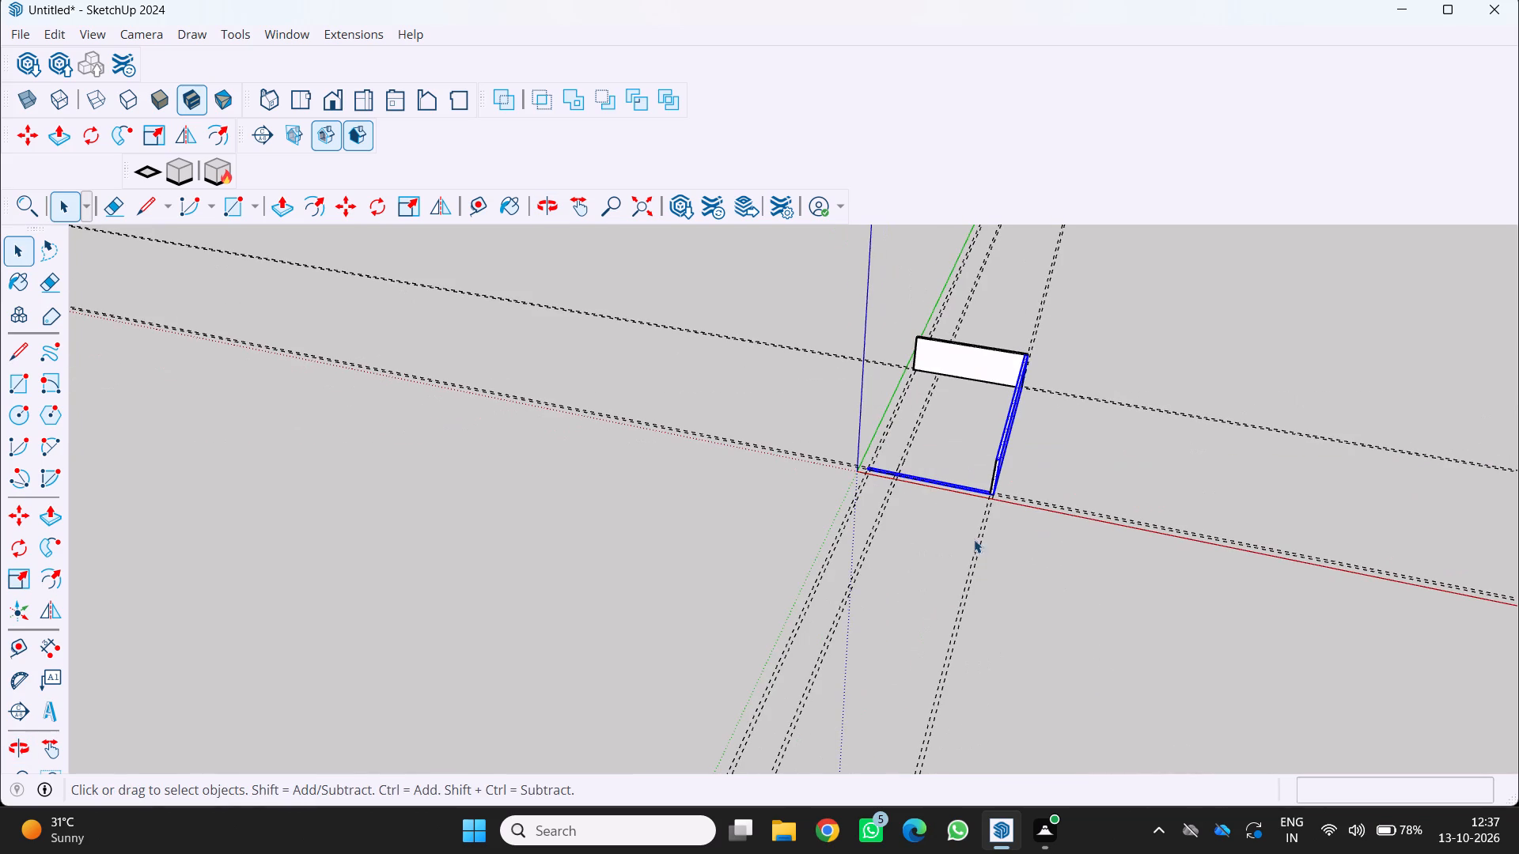
pyautogui.scroll(1, 1070, 486)
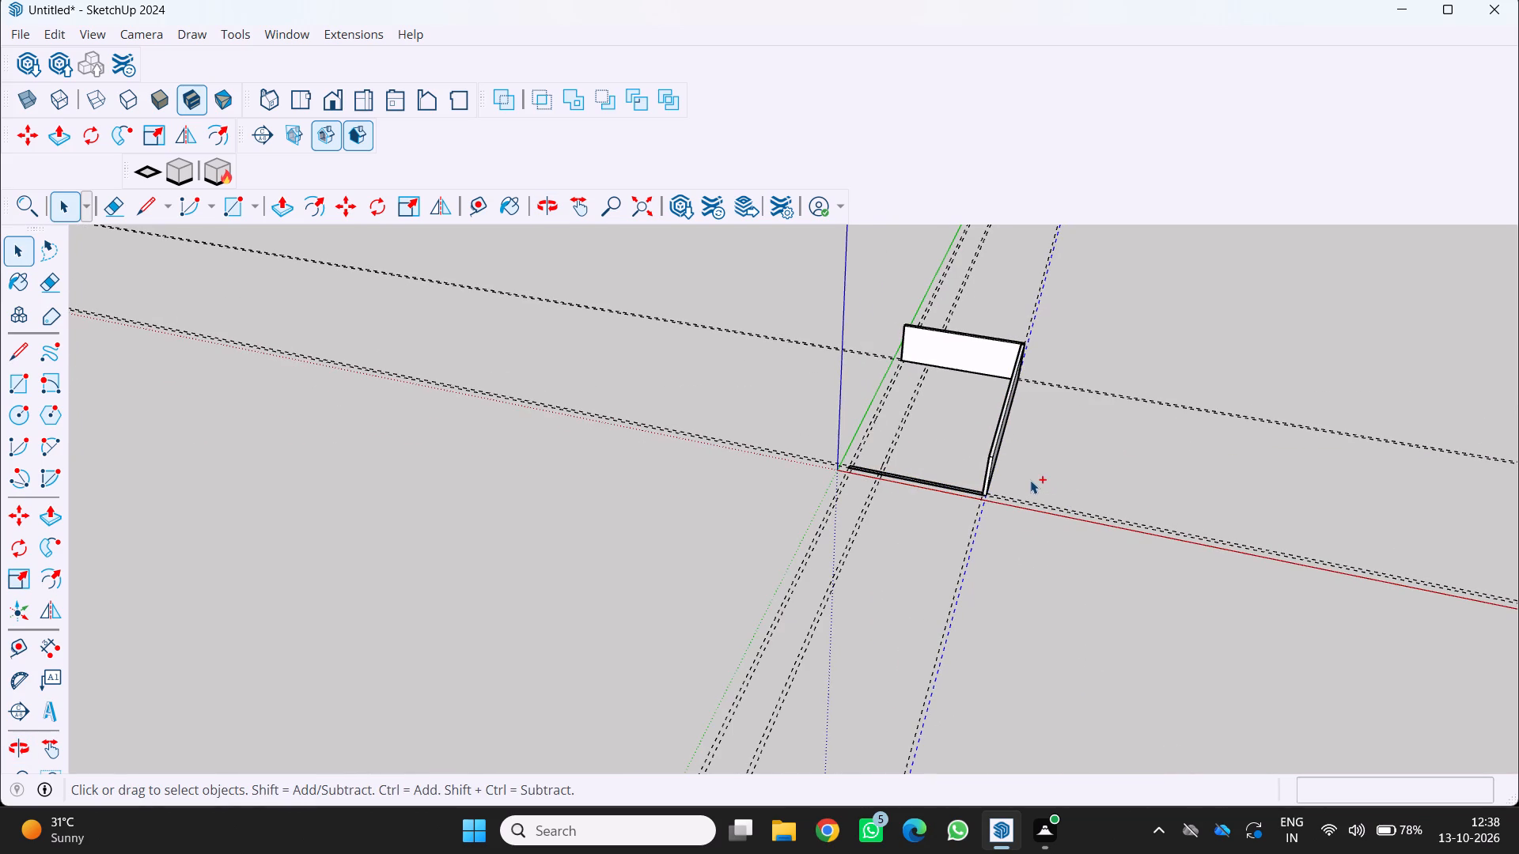
pyautogui.hotkey('ctrl', 'z')
pyautogui.moveTo(922, 474); pyautogui.dragTo(987, 516, button='middle')
pyautogui.scroll(15, 949, 486)
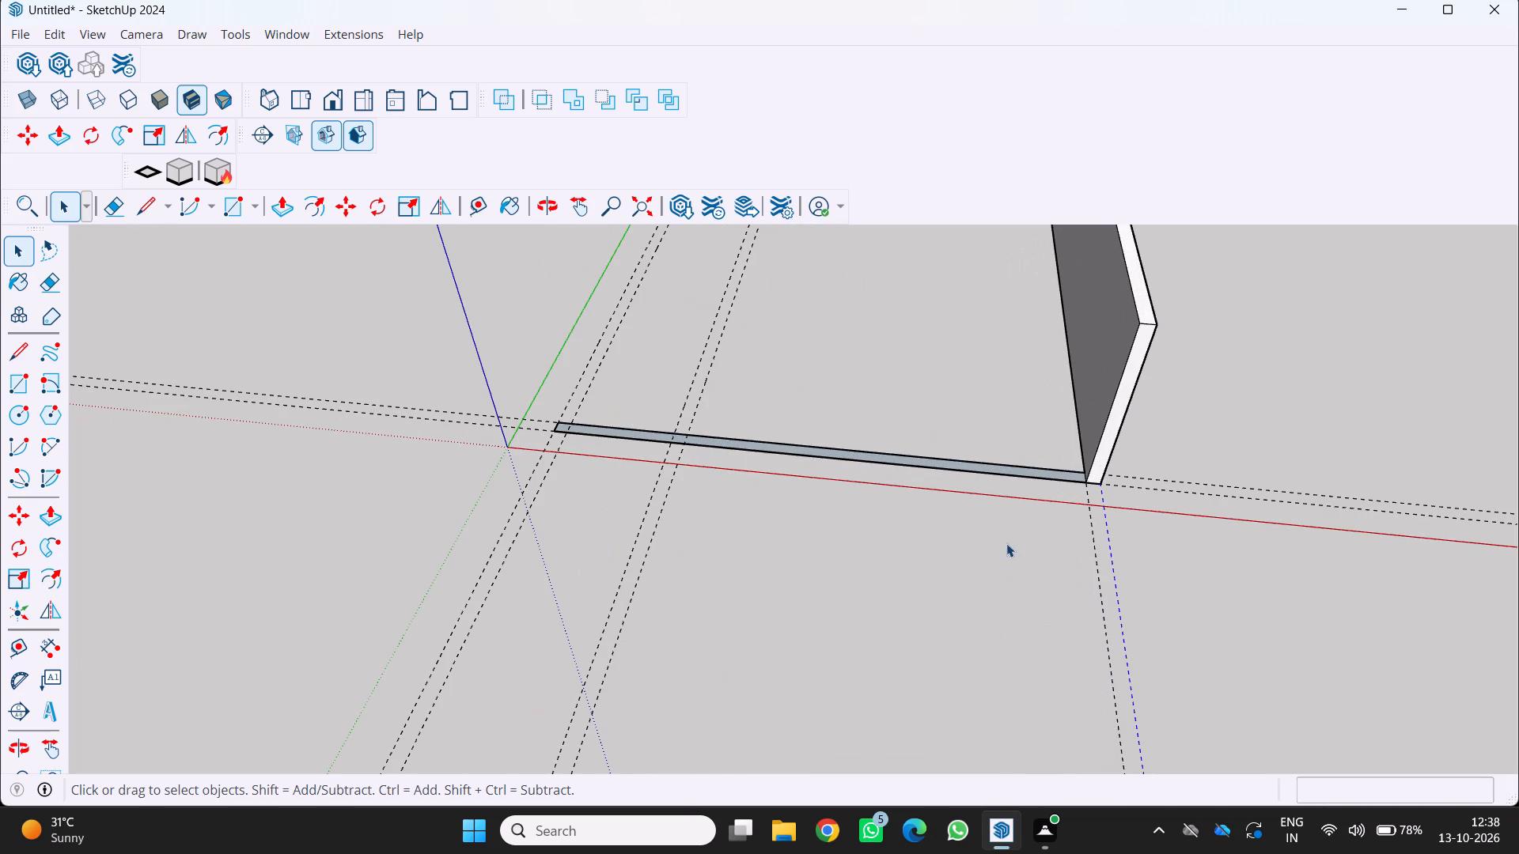
pyautogui.hotkey('ctrl', 'z')
# Select the whole side wall with all its connected faces and edges and make it a group.
pyautogui.scroll(-3, 1070, 478)
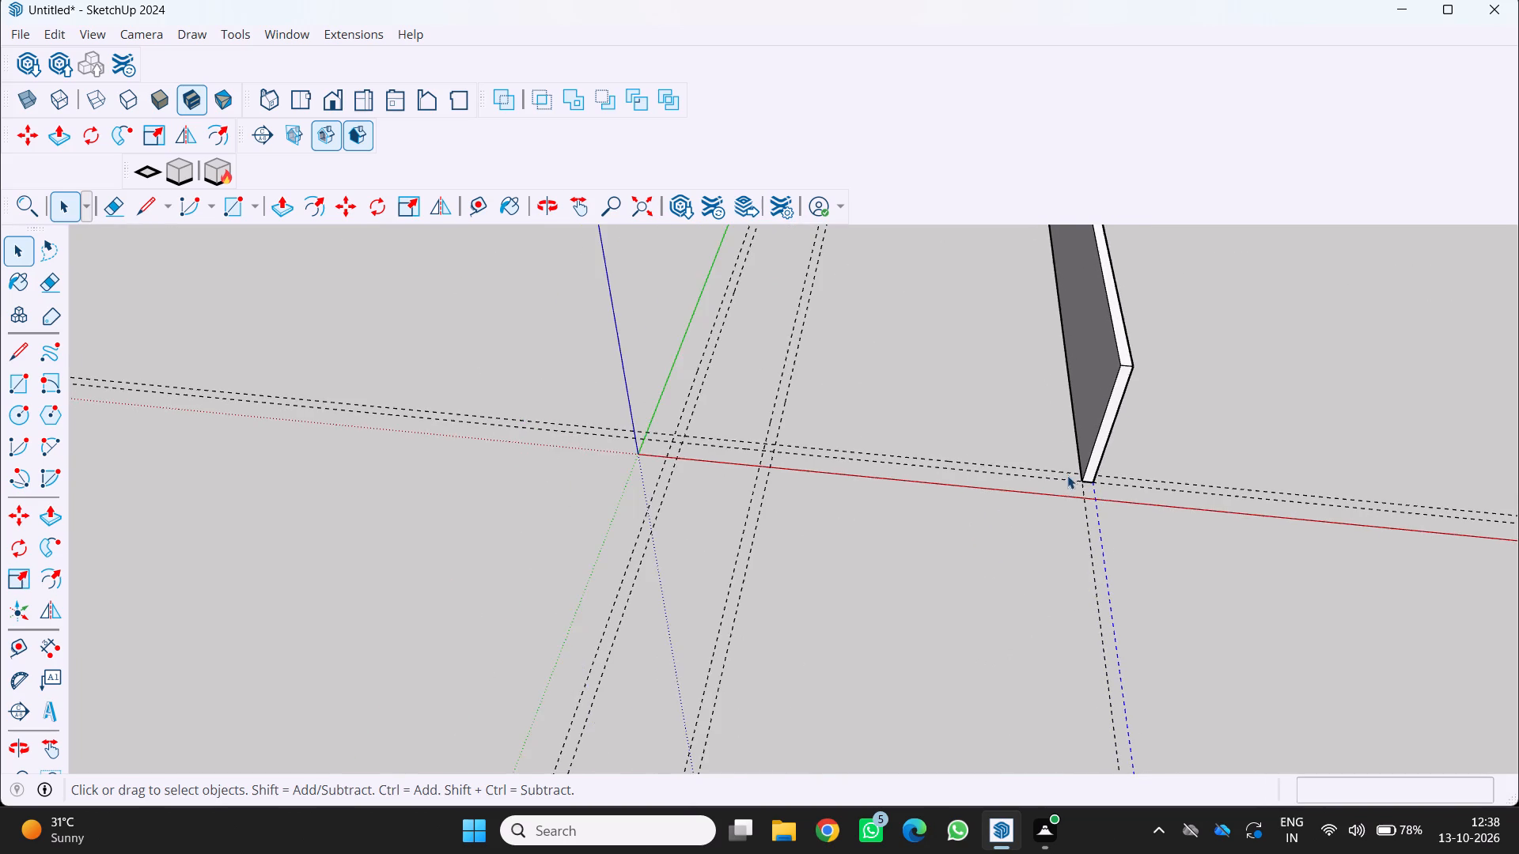
pyautogui.moveTo(1059, 457); pyautogui.dragTo(1009, 270, button='middle')
pyautogui.scroll(-1, 1009, 270)
pyautogui.scroll(2, 1063, 428)
pyautogui.tripleClick(1098, 453)
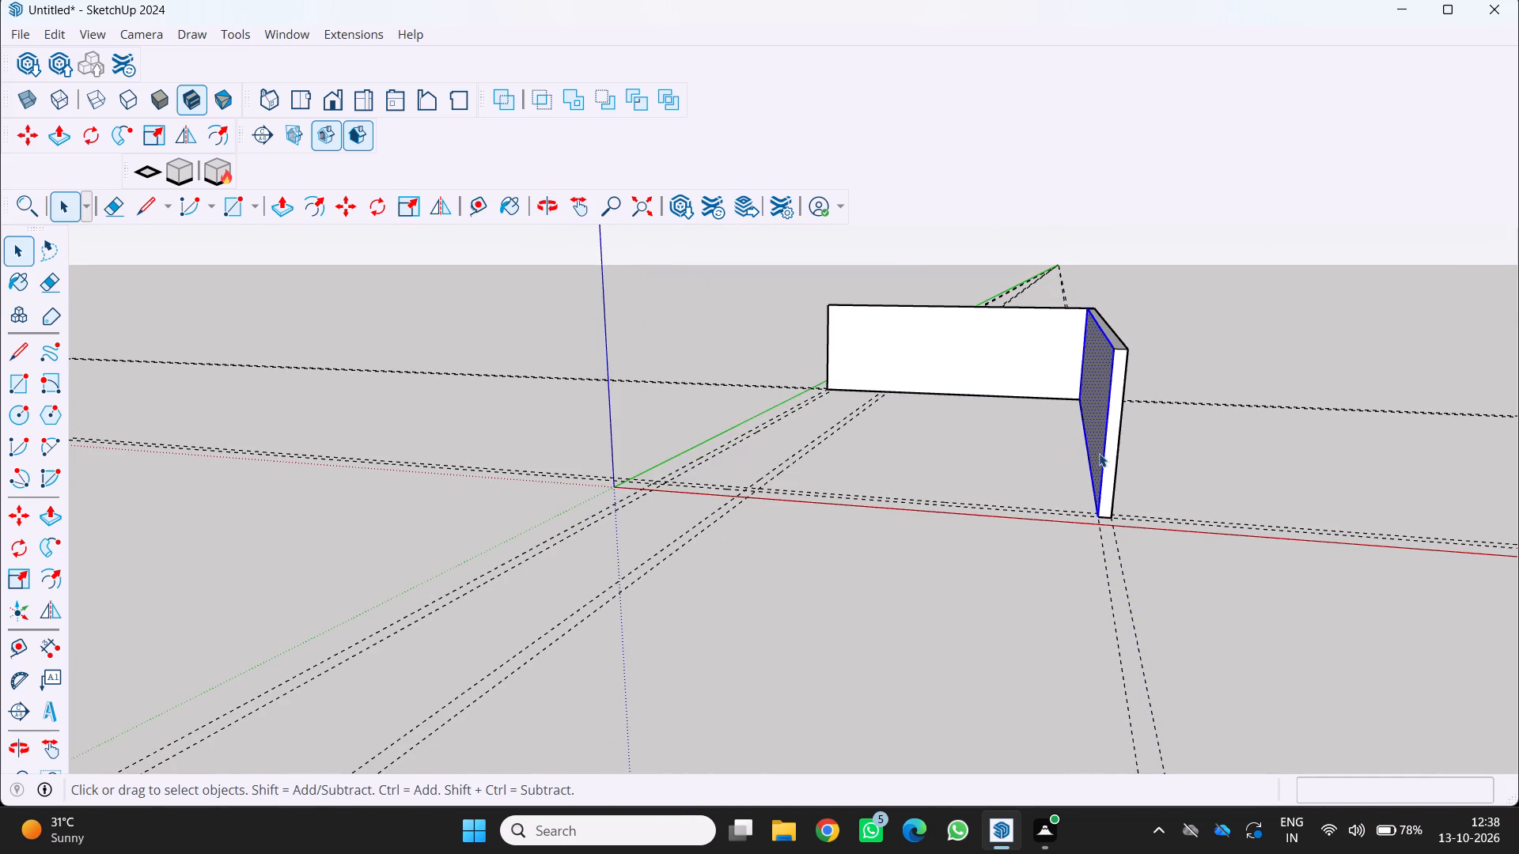
pyautogui.rightClick(1093, 452)
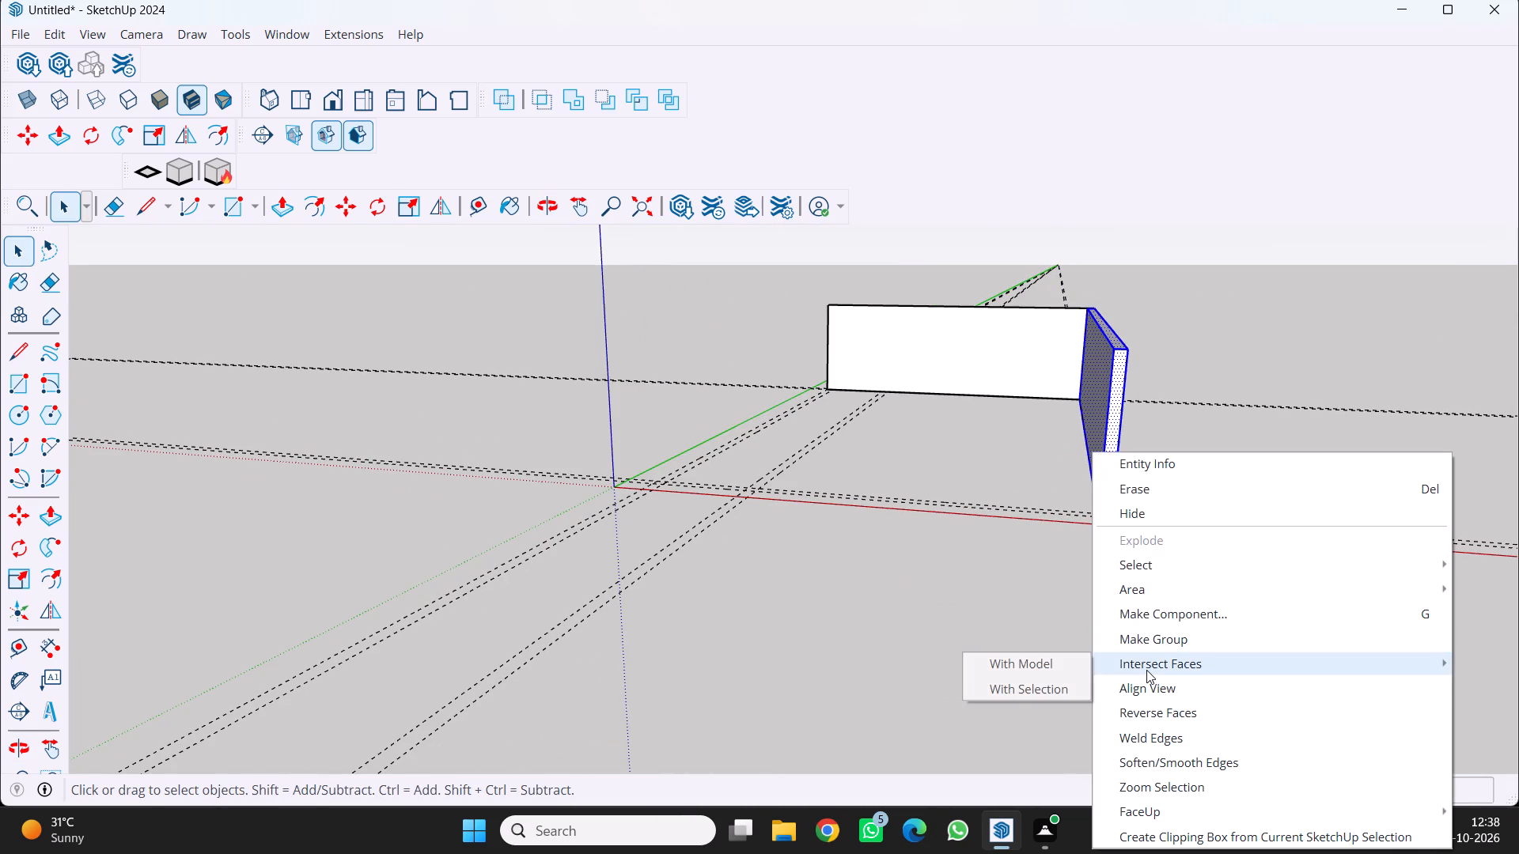
pyautogui.click(1142, 642)
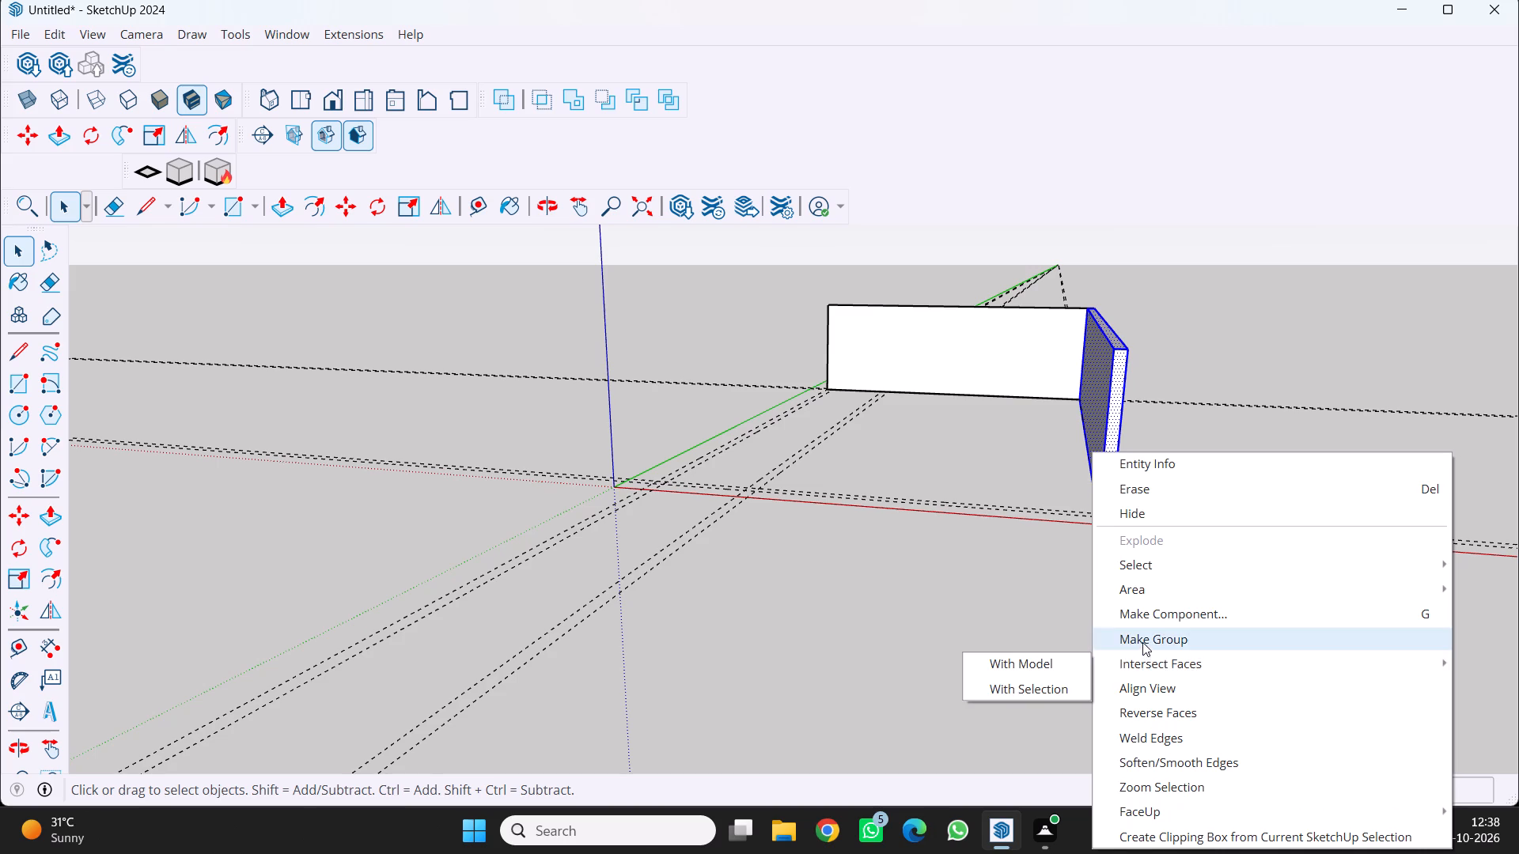
# Examine the grouped side wall from several sides, including its junctions with the back wall and the front guides.
pyautogui.scroll(-1, 1139, 641)
pyautogui.moveTo(1139, 641); pyautogui.dragTo(944, 656, button='middle')
pyautogui.scroll(-3, 944, 656)
pyautogui.moveTo(973, 646); pyautogui.dragTo(1028, 676, button='middle')
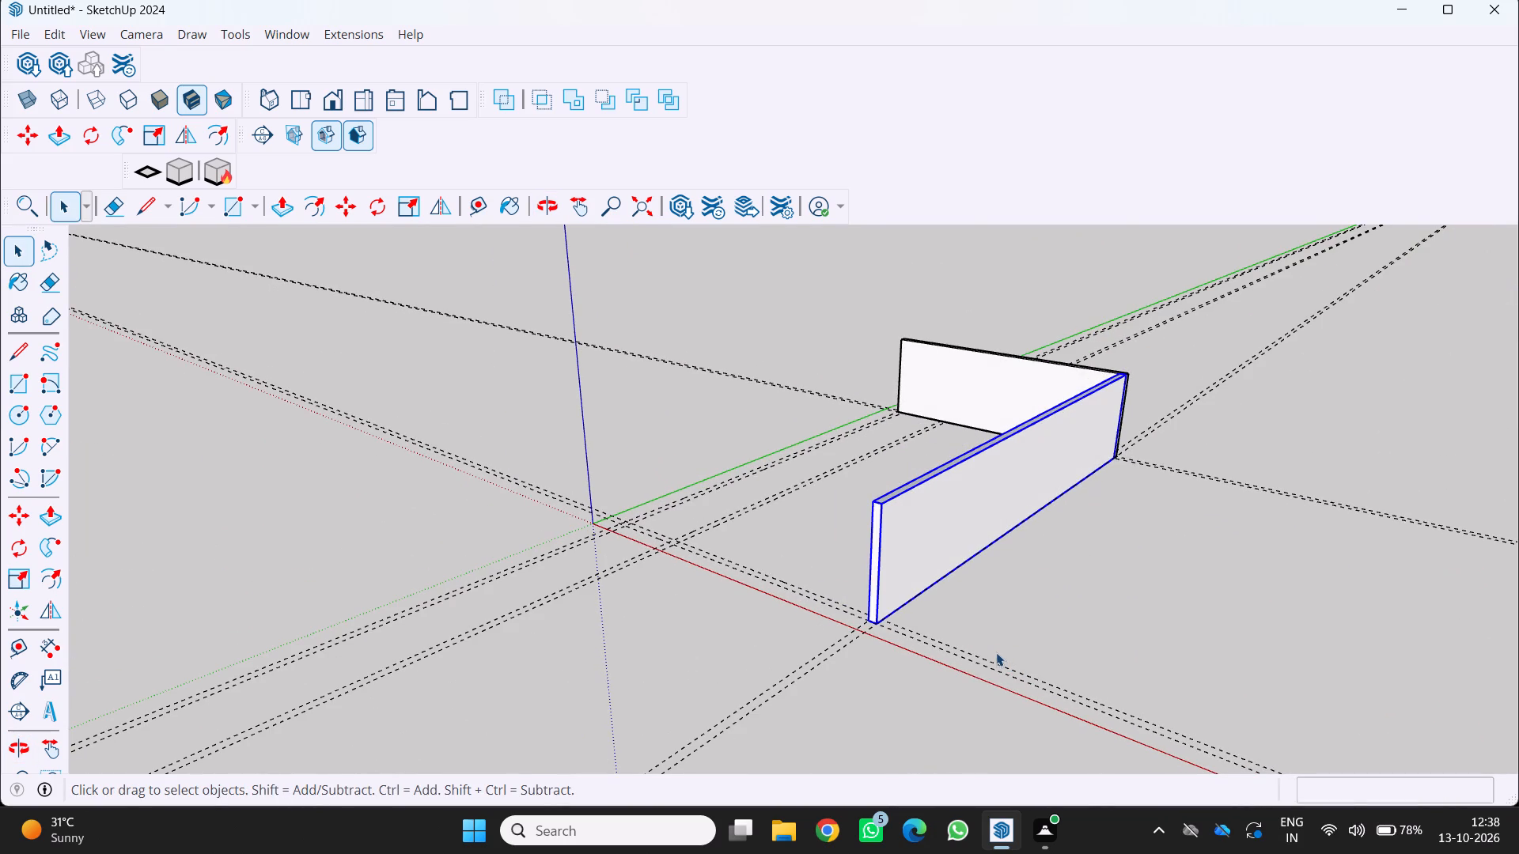
pyautogui.scroll(-1, 994, 634)
pyautogui.moveTo(994, 634); pyautogui.dragTo(1363, 569, button='middle')
pyautogui.scroll(-3, 1363, 569)
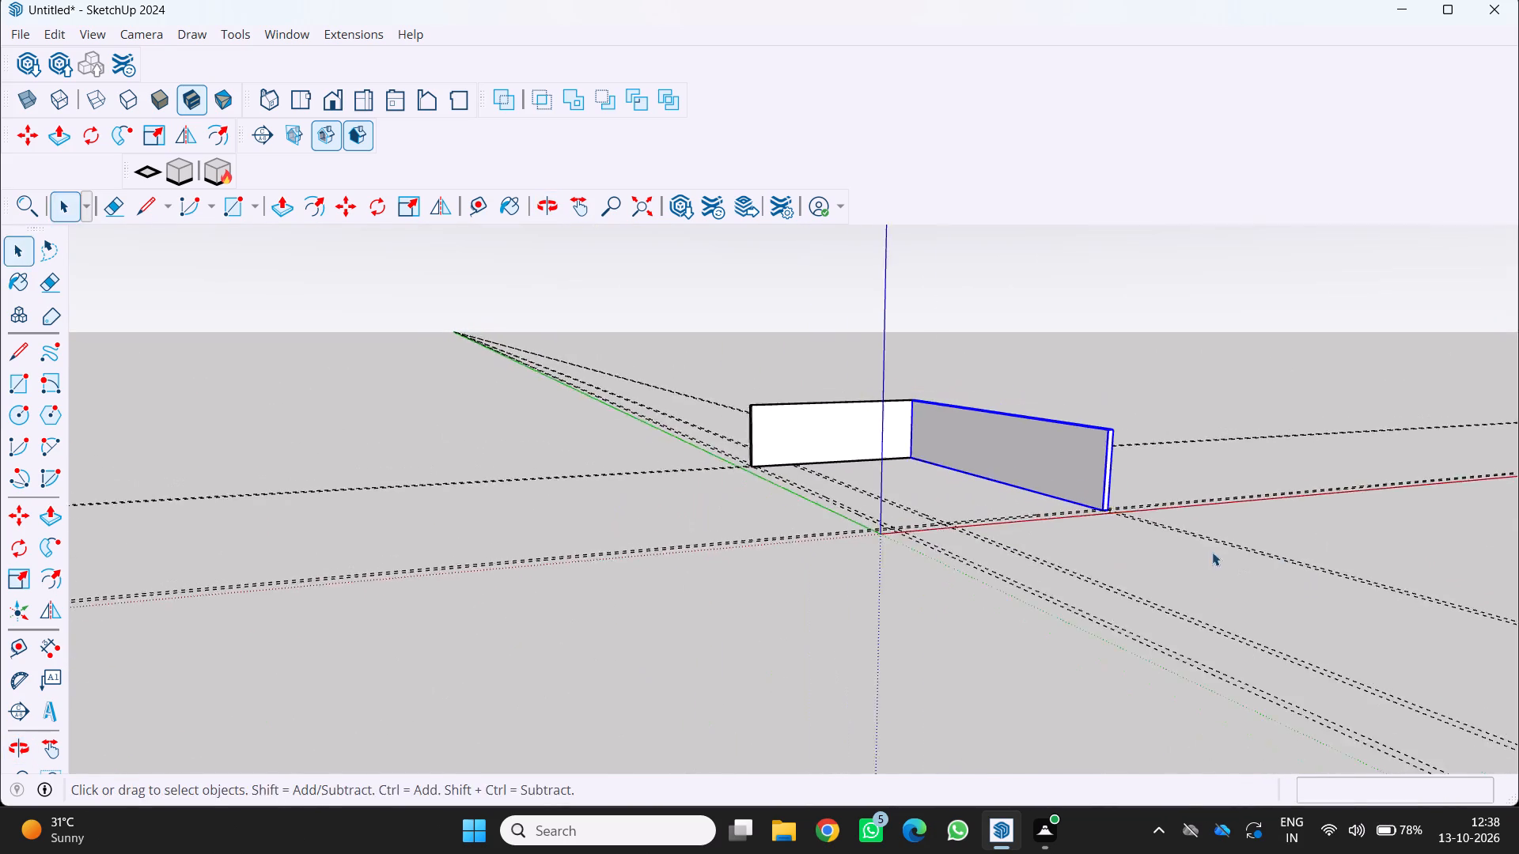
pyautogui.scroll(-1, 1212, 552)
pyautogui.moveTo(1198, 546); pyautogui.dragTo(1097, 699, button='middle')
pyautogui.scroll(1, 1175, 595)
pyautogui.scroll(6, 1010, 636)
pyautogui.moveTo(1059, 669); pyautogui.dragTo(1134, 572, button='middle')
pyautogui.scroll(1, 1059, 669)
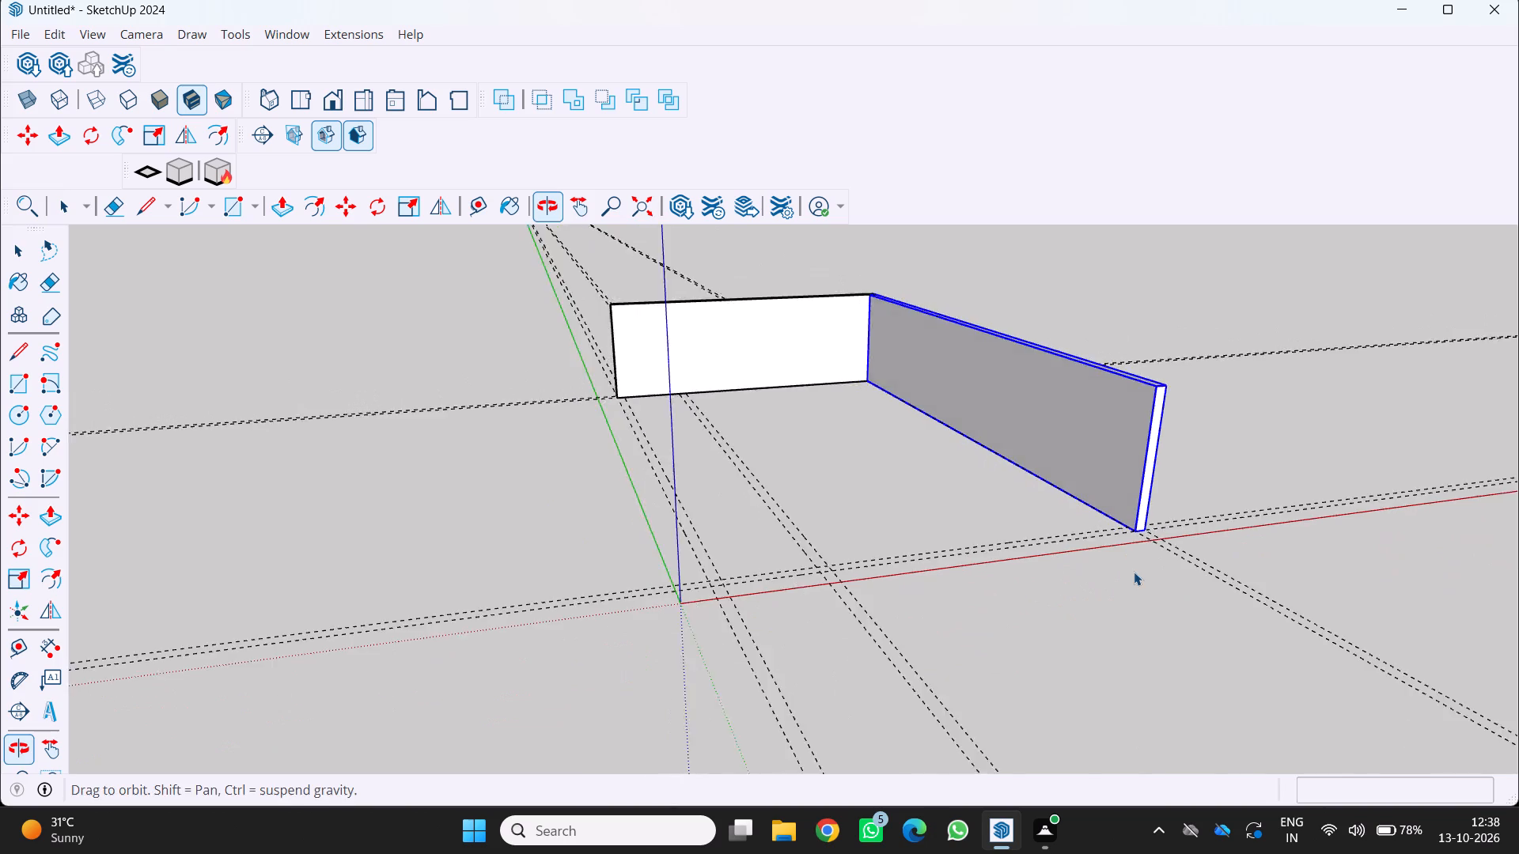
# Draw a 9" by 21' 9" rectangle between the front guides, from the grouped side wall's inner bottom edge to the next crossing guide.
pyautogui.scroll(-3, 1134, 572)
pyautogui.moveTo(1133, 566); pyautogui.dragTo(1154, 664, button='middle')
pyautogui.scroll(2, 1063, 633)
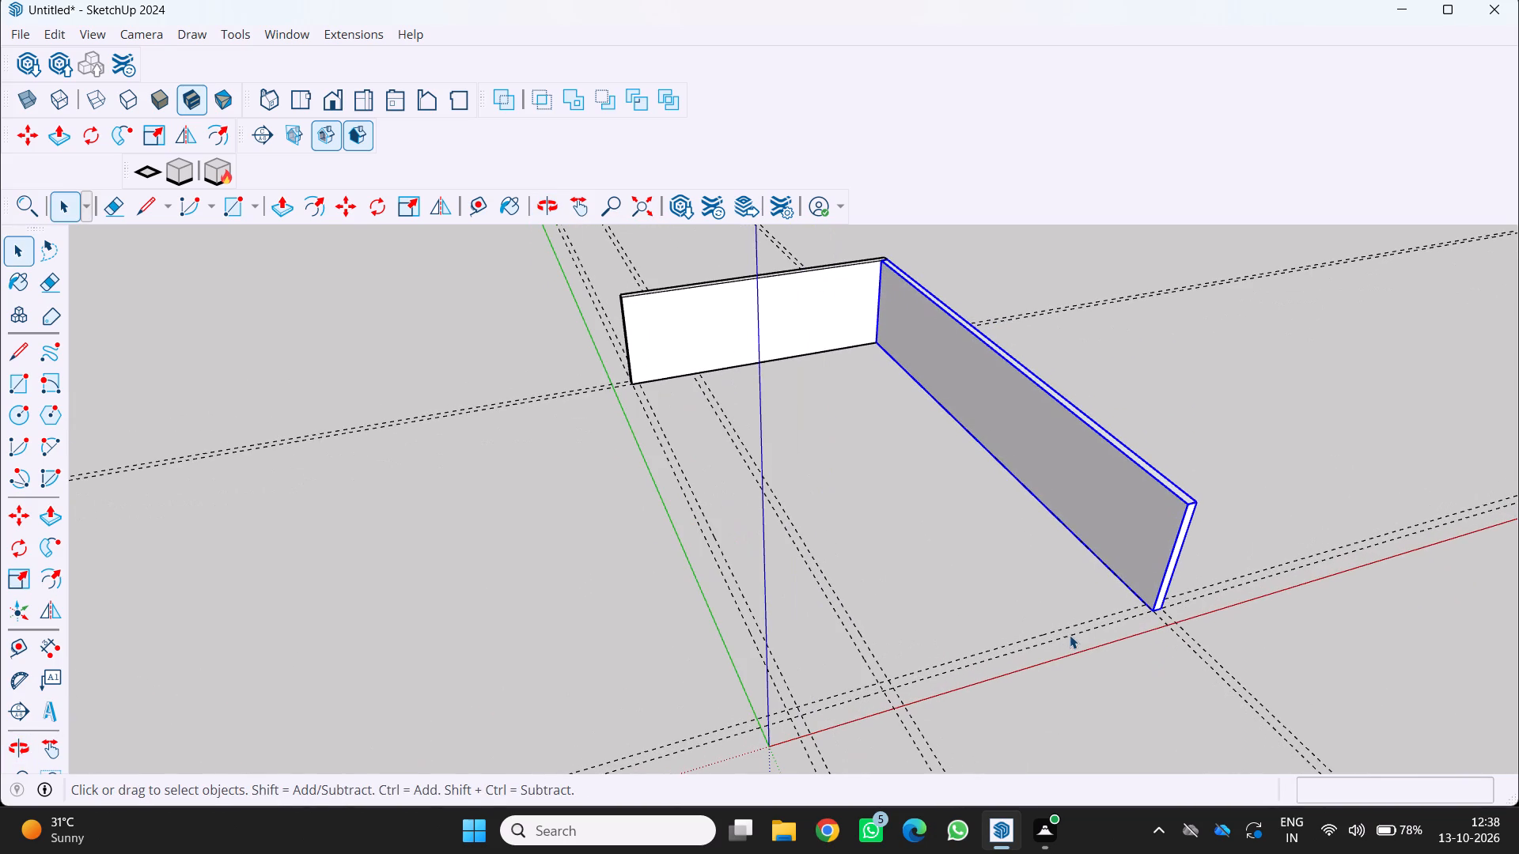
pyautogui.press('e')
pyautogui.scroll(2, 1104, 610)
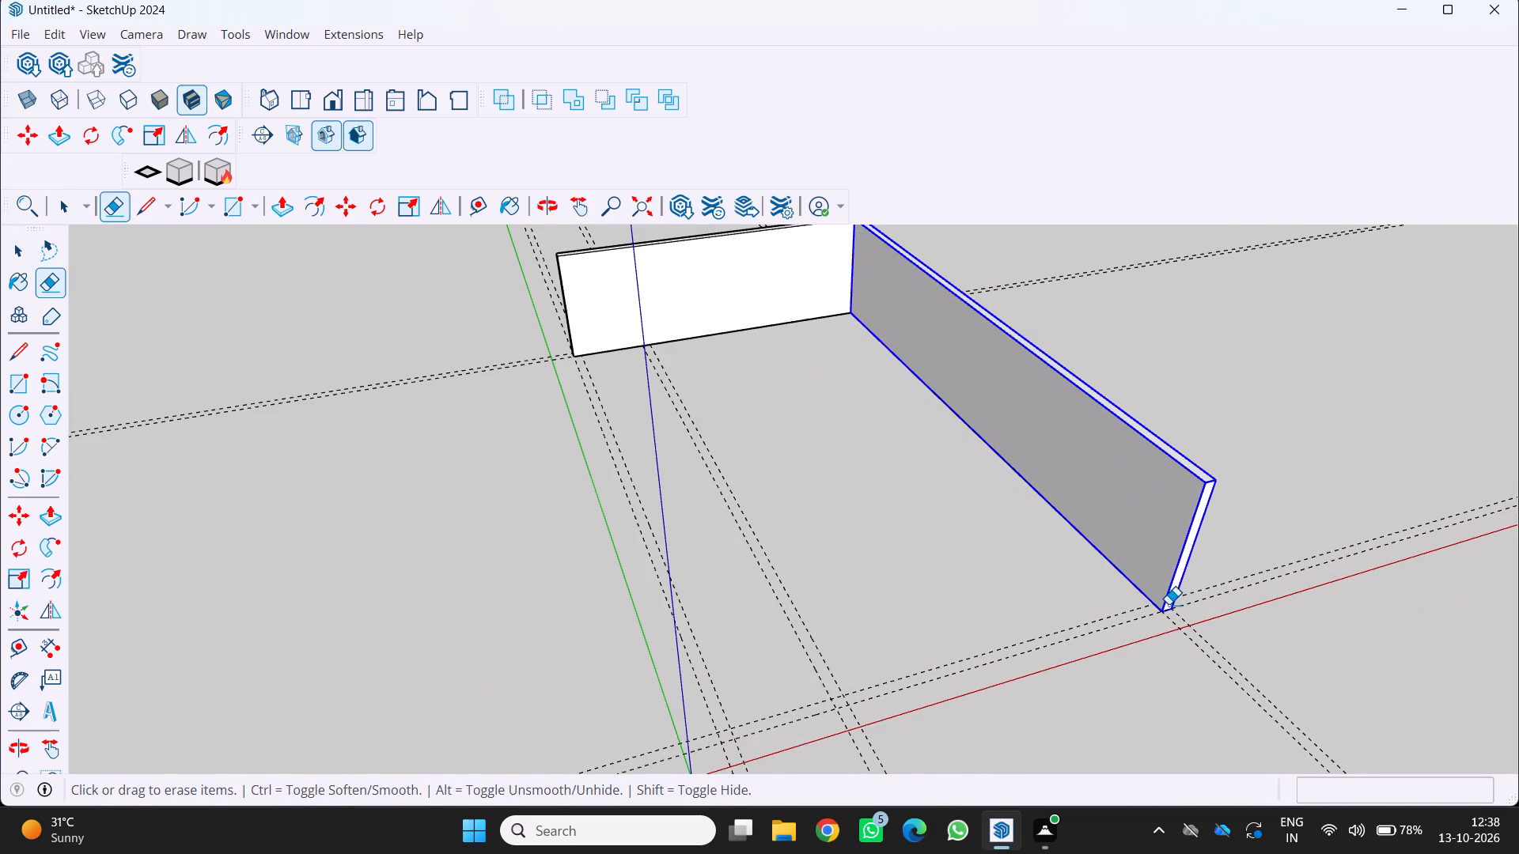
pyautogui.press('r')
pyautogui.scroll(14, 1162, 614)
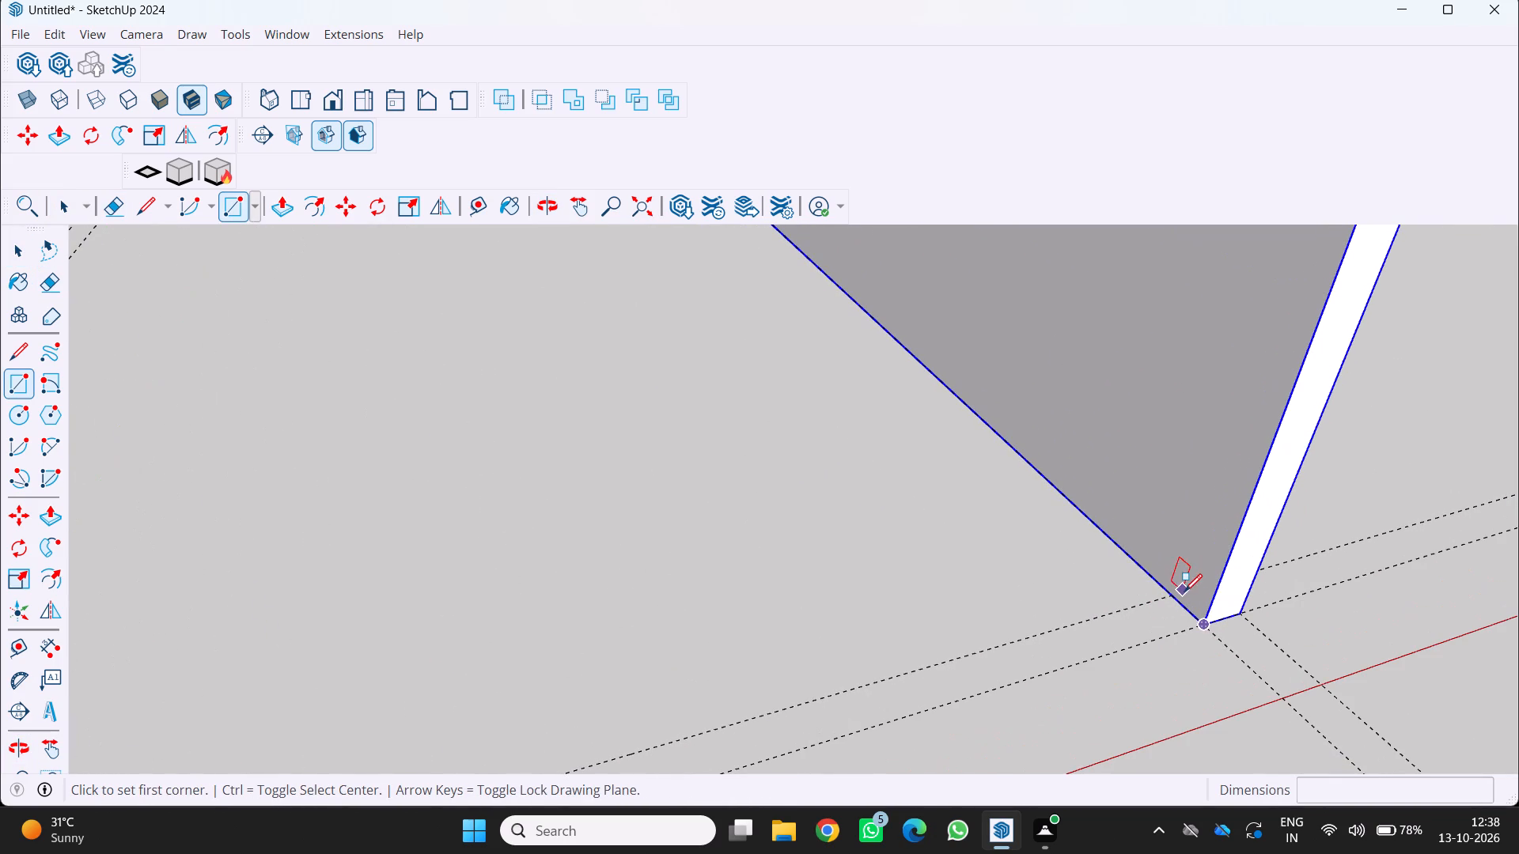
pyautogui.click(1169, 596)
pyautogui.scroll(-9, 966, 705)
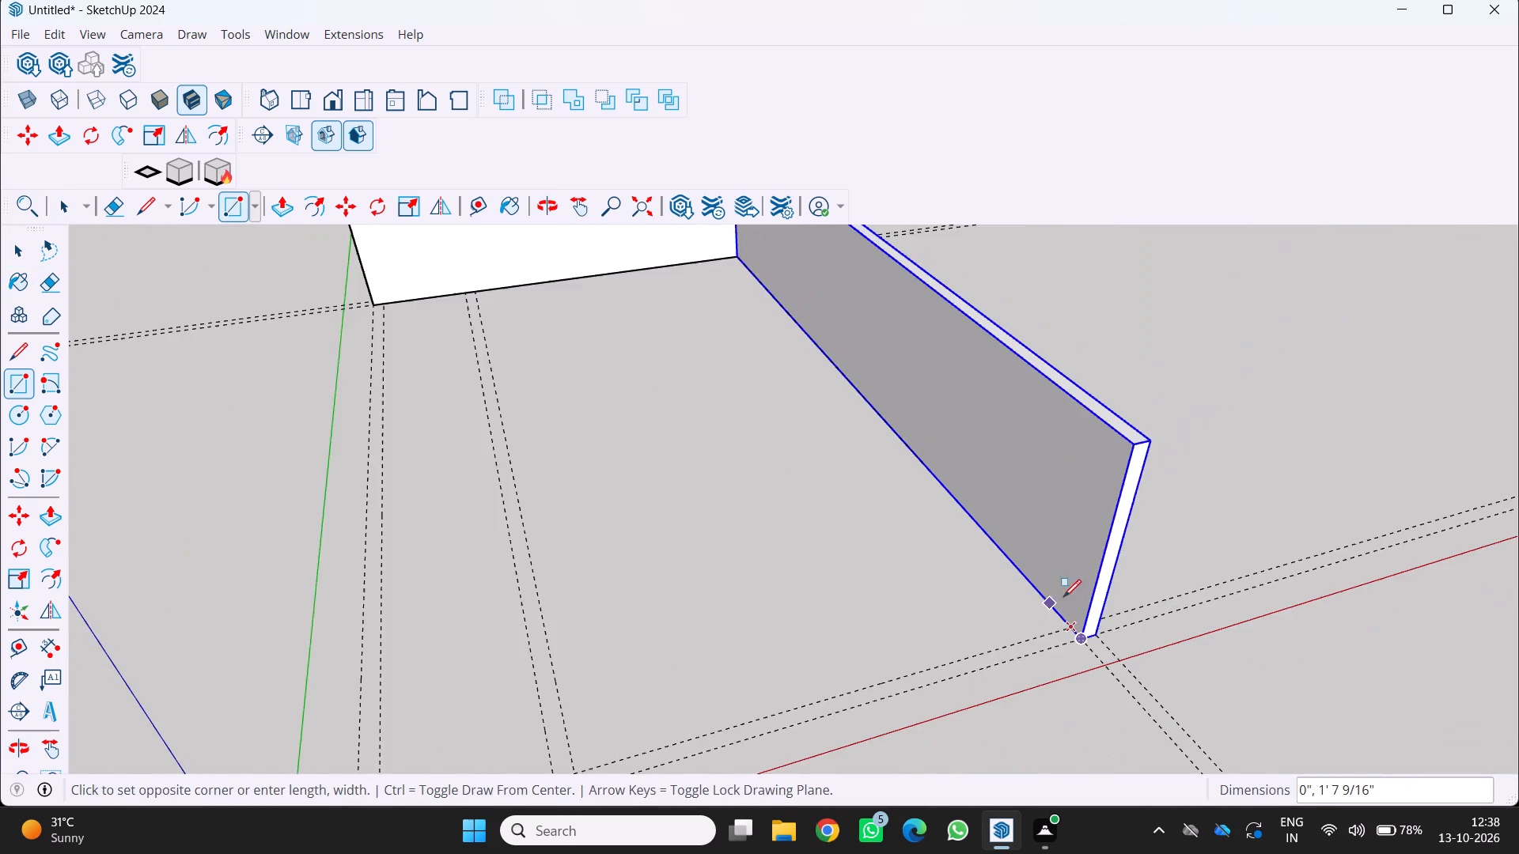
pyautogui.scroll(-7, 1063, 597)
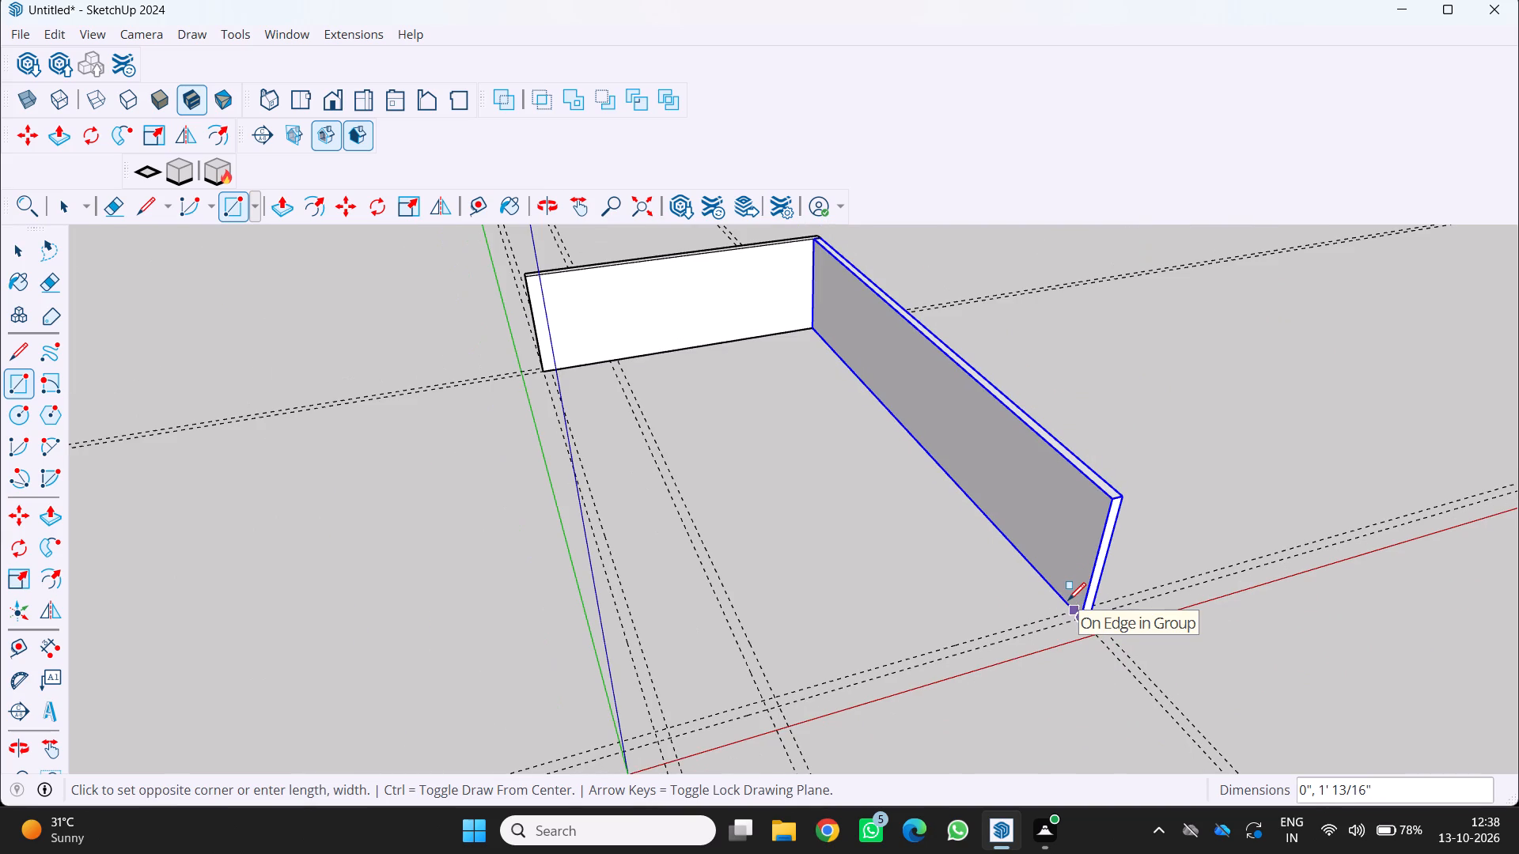
pyautogui.scroll(-3, 1065, 600)
pyautogui.moveTo(892, 693); pyautogui.dragTo(1083, 603, button='middle')
pyautogui.scroll(-4, 1059, 610)
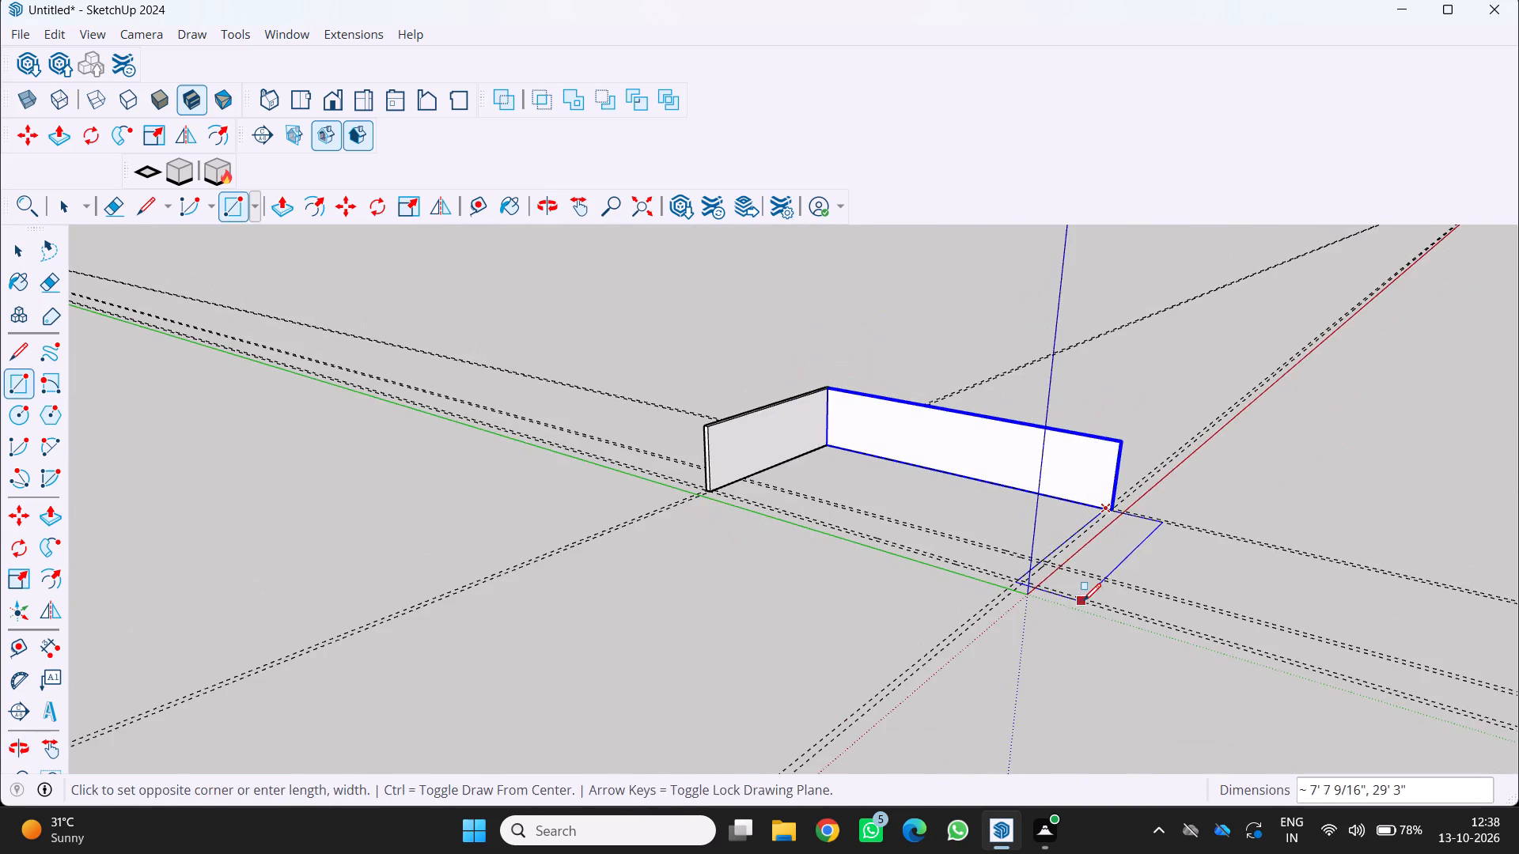
pyautogui.moveTo(1079, 562); pyautogui.dragTo(928, 573, button='middle')
pyautogui.scroll(10, 922, 593)
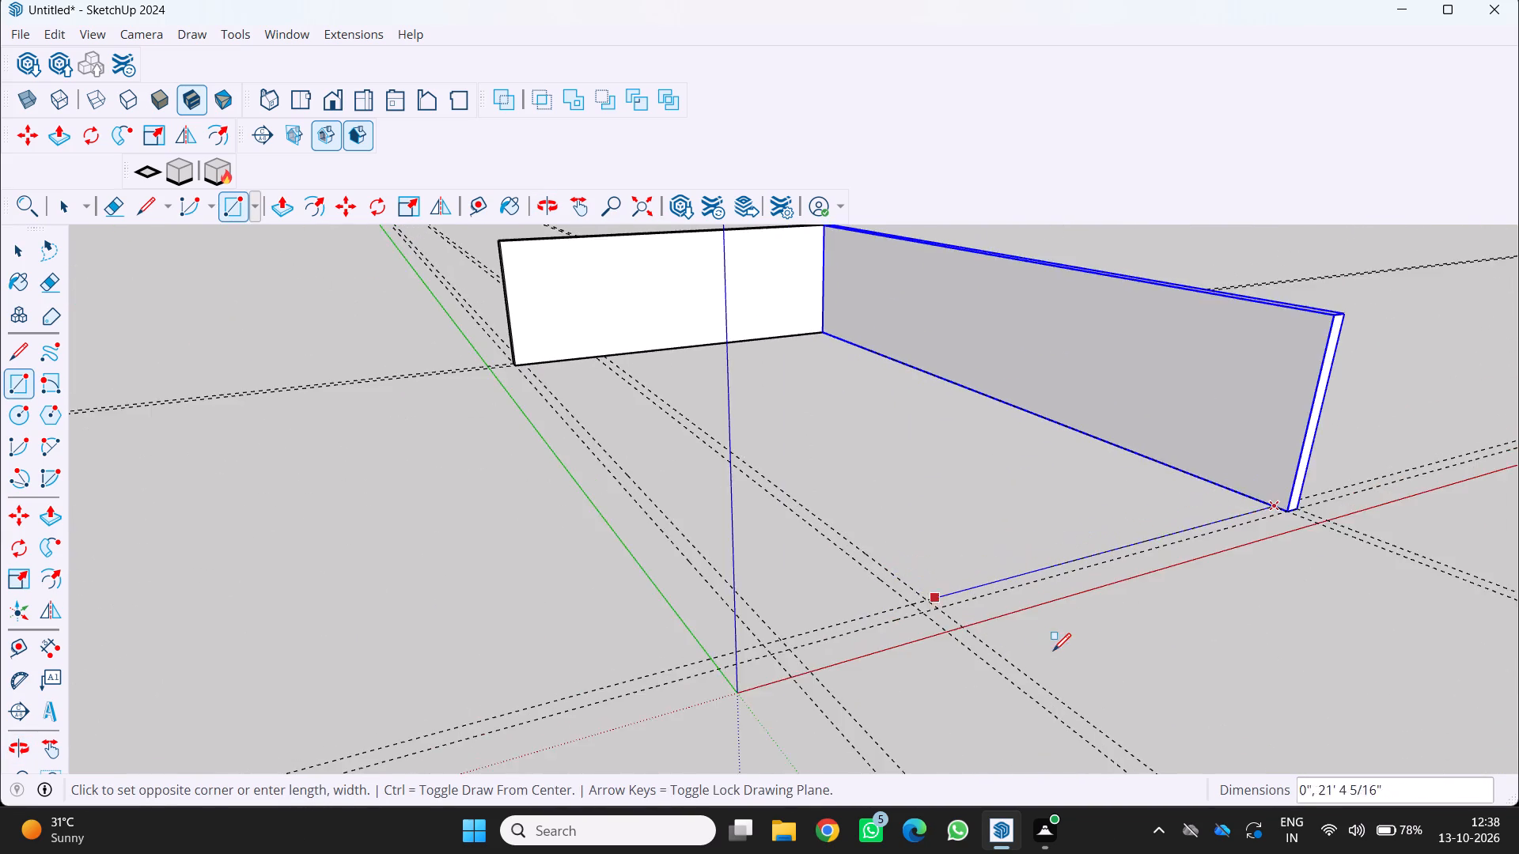
pyautogui.scroll(2, 1053, 651)
pyautogui.scroll(6, 917, 593)
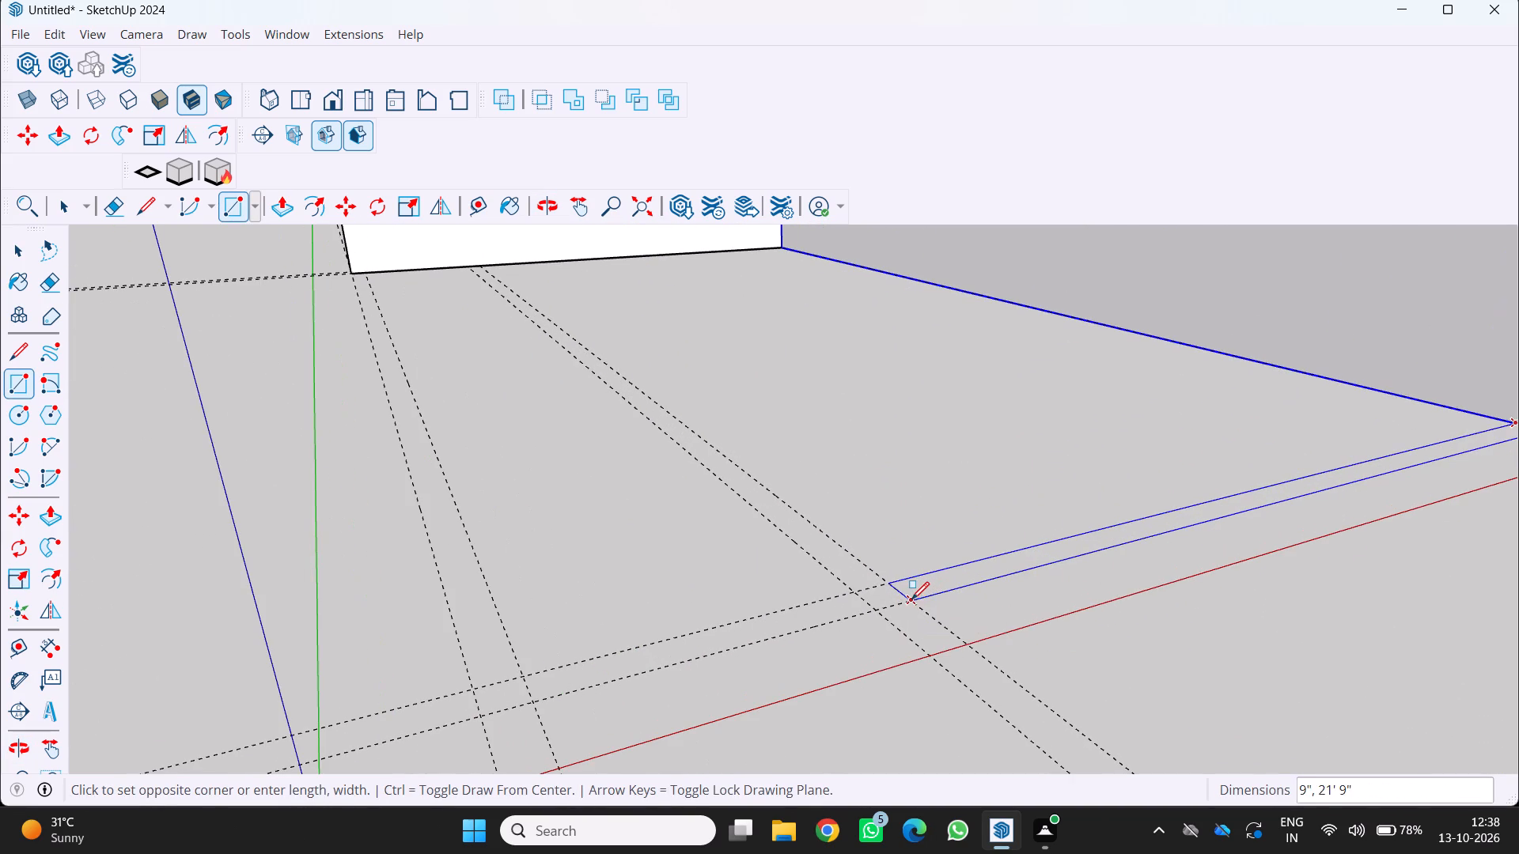
pyautogui.click(911, 599)
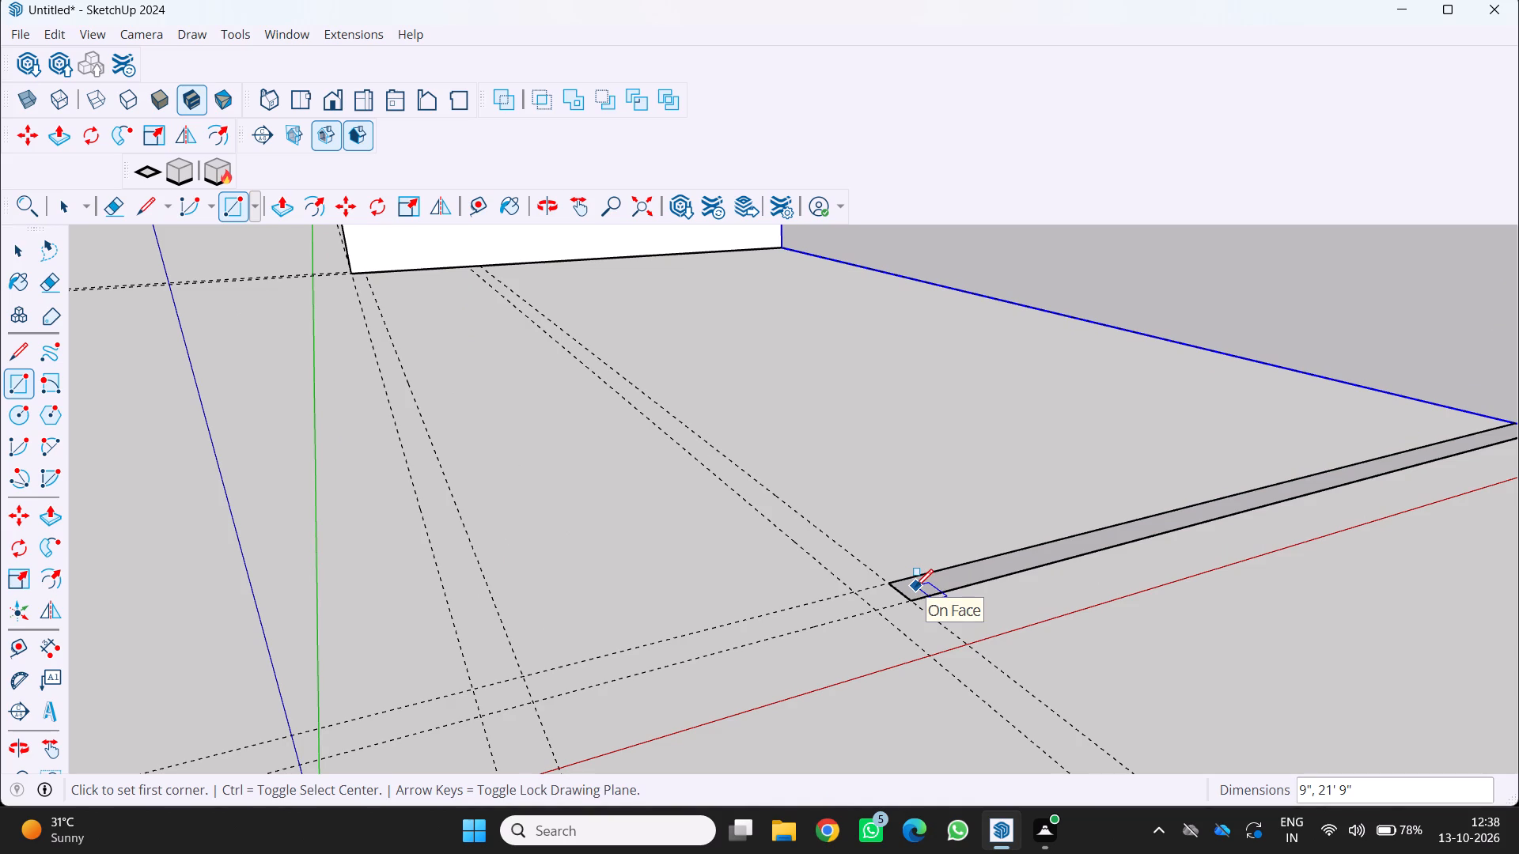
# Push/Pull the front wall strip up 10', matching its height to the top of the adjoining side wall.
pyautogui.press('p')
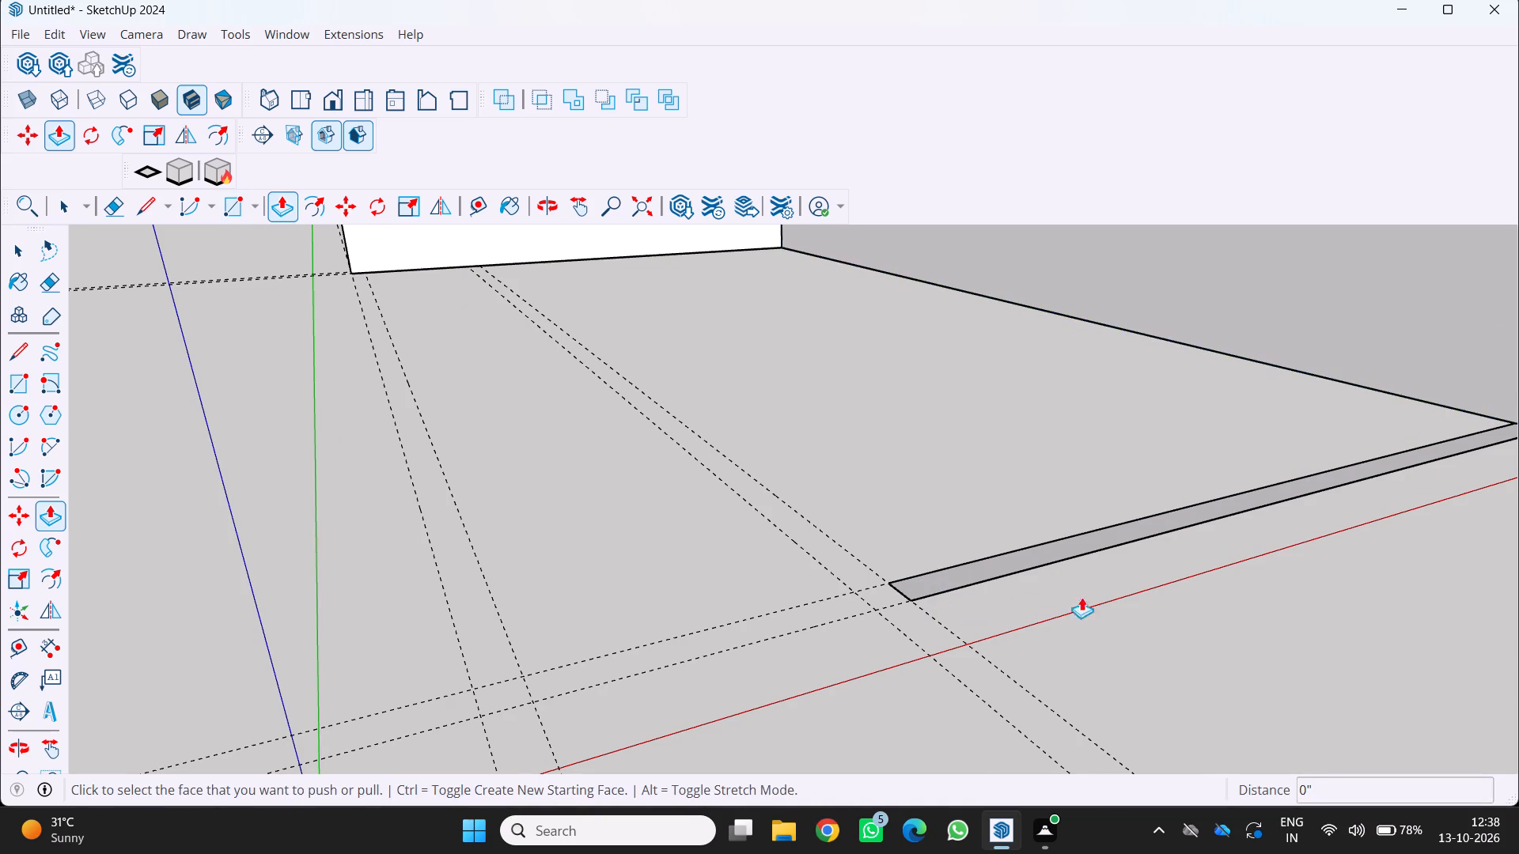
pyautogui.scroll(2, 1066, 556)
pyautogui.moveTo(1036, 553); pyautogui.dragTo(943, 598, button='middle')
pyautogui.click(1066, 567)
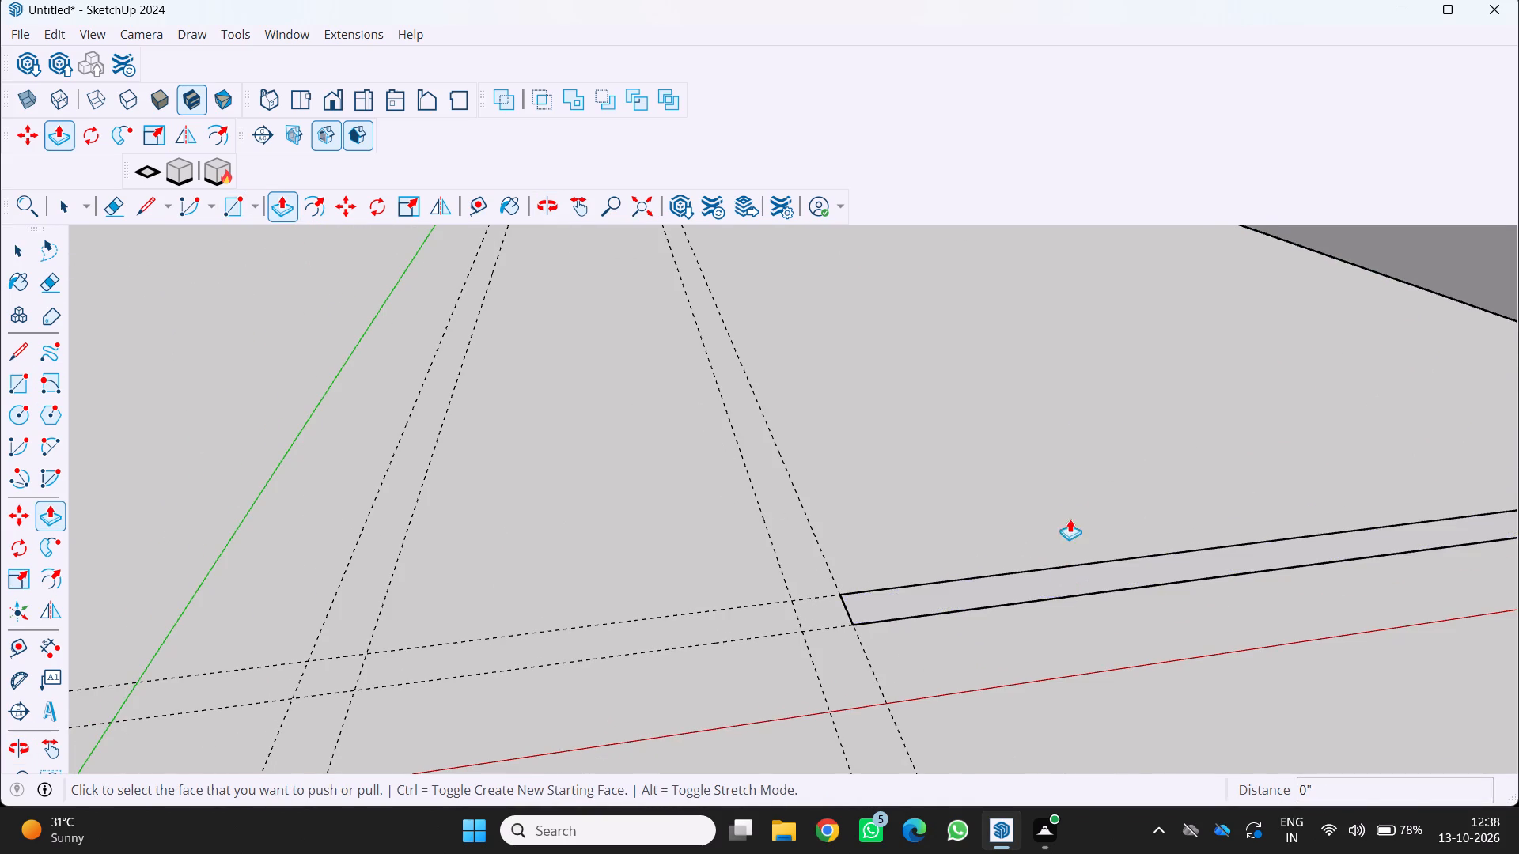
pyautogui.scroll(-1, 1077, 445)
pyautogui.click(1042, 565)
pyautogui.scroll(-7, 1074, 497)
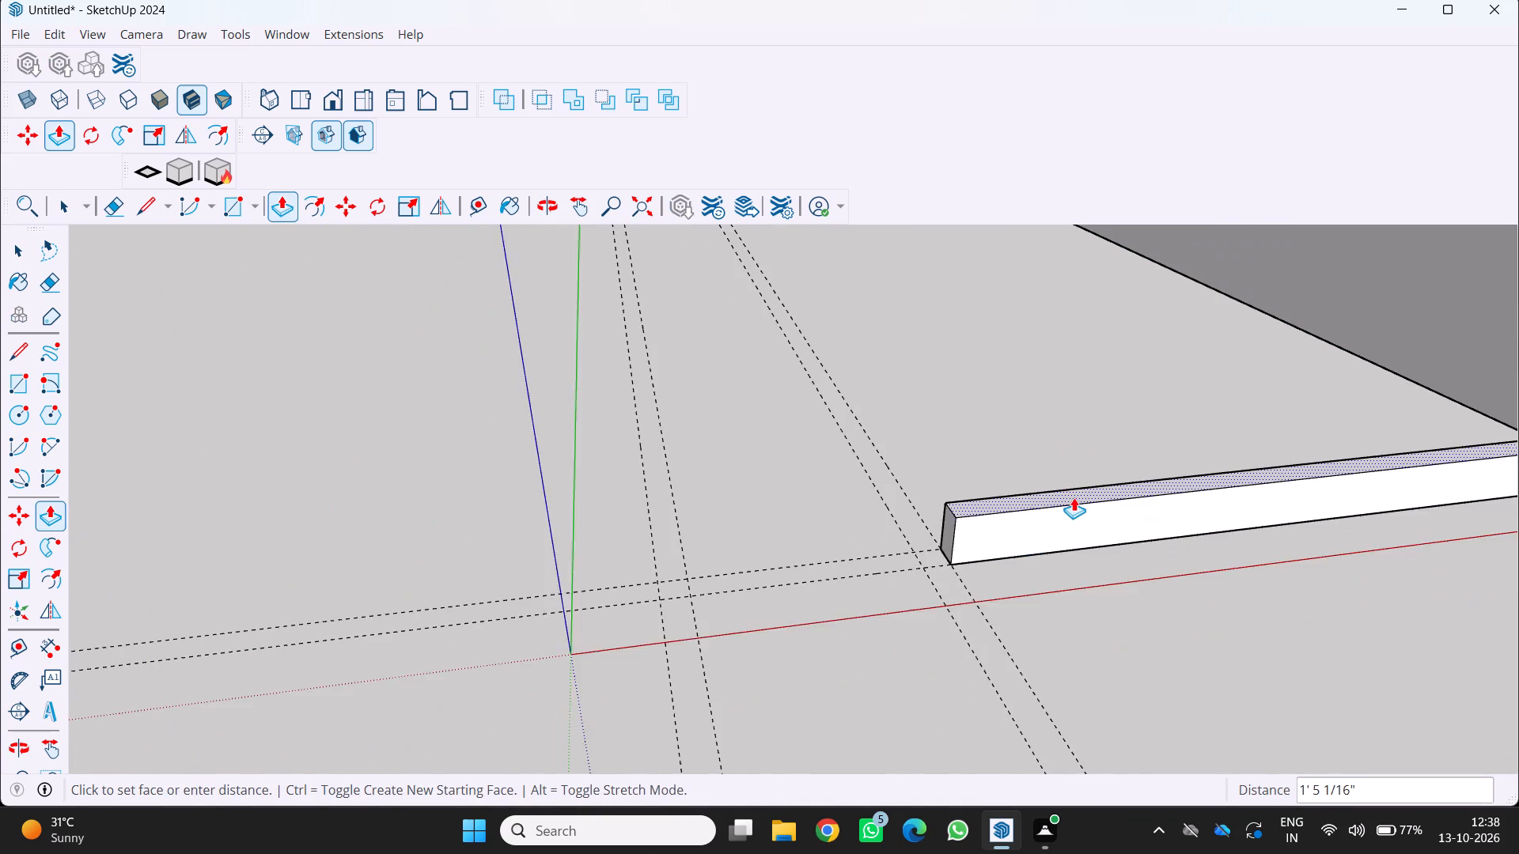
pyautogui.scroll(-3, 1074, 497)
pyautogui.moveTo(1362, 361); pyautogui.dragTo(1251, 317, button='middle')
pyautogui.scroll(-5, 1249, 316)
pyautogui.scroll(2, 1434, 319)
pyautogui.moveTo(1435, 319); pyautogui.dragTo(1364, 369, button='middle')
pyautogui.scroll(-8, 1364, 369)
pyautogui.moveTo(1395, 377); pyautogui.dragTo(1412, 387, button='middle')
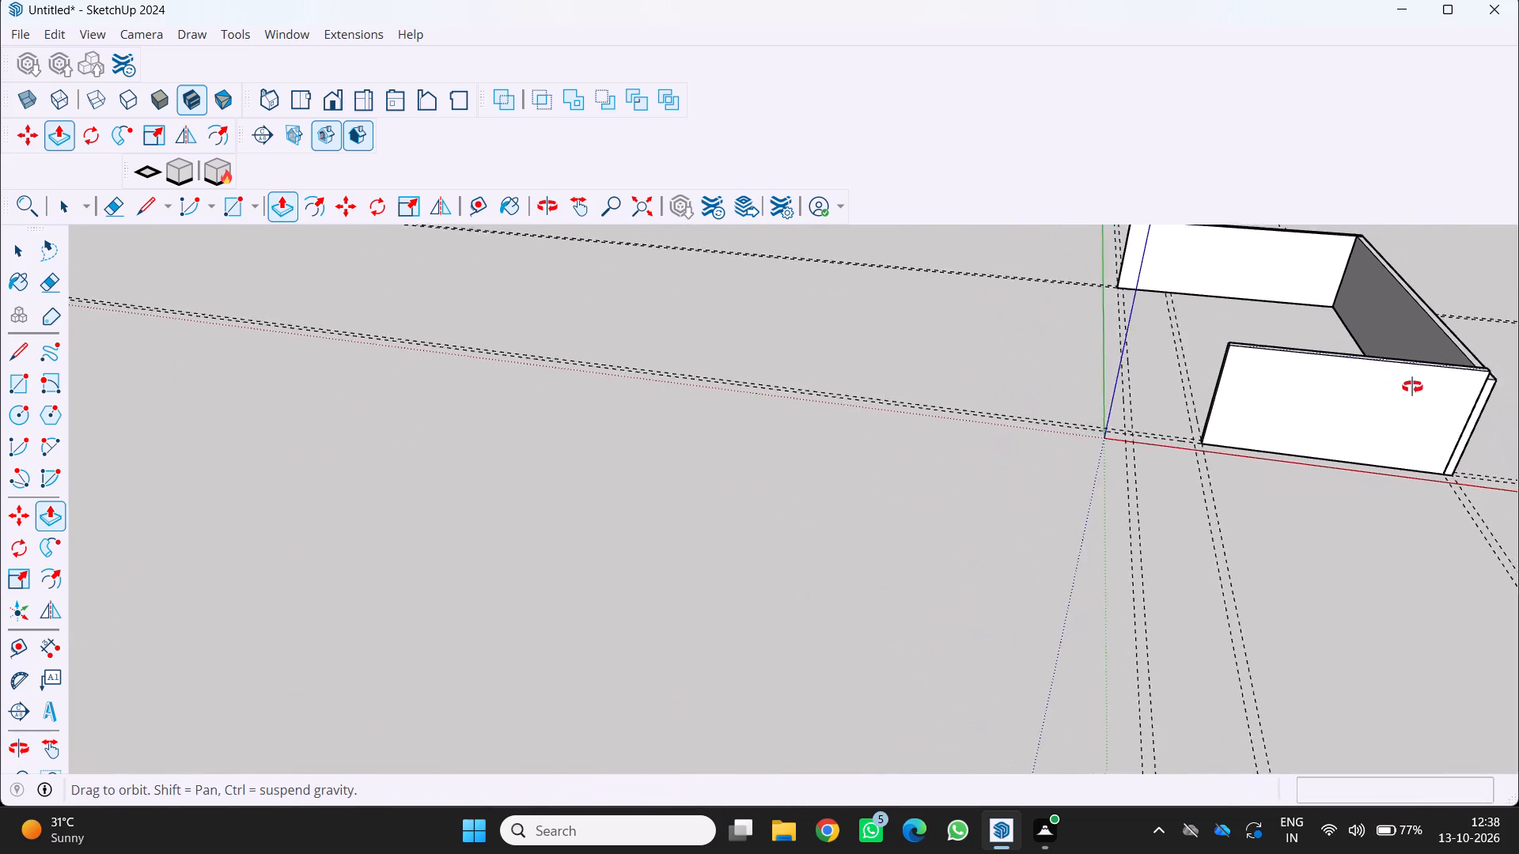
pyautogui.moveTo(1412, 387); pyautogui.dragTo(1433, 417, button='middle')
pyautogui.scroll(3, 1486, 363)
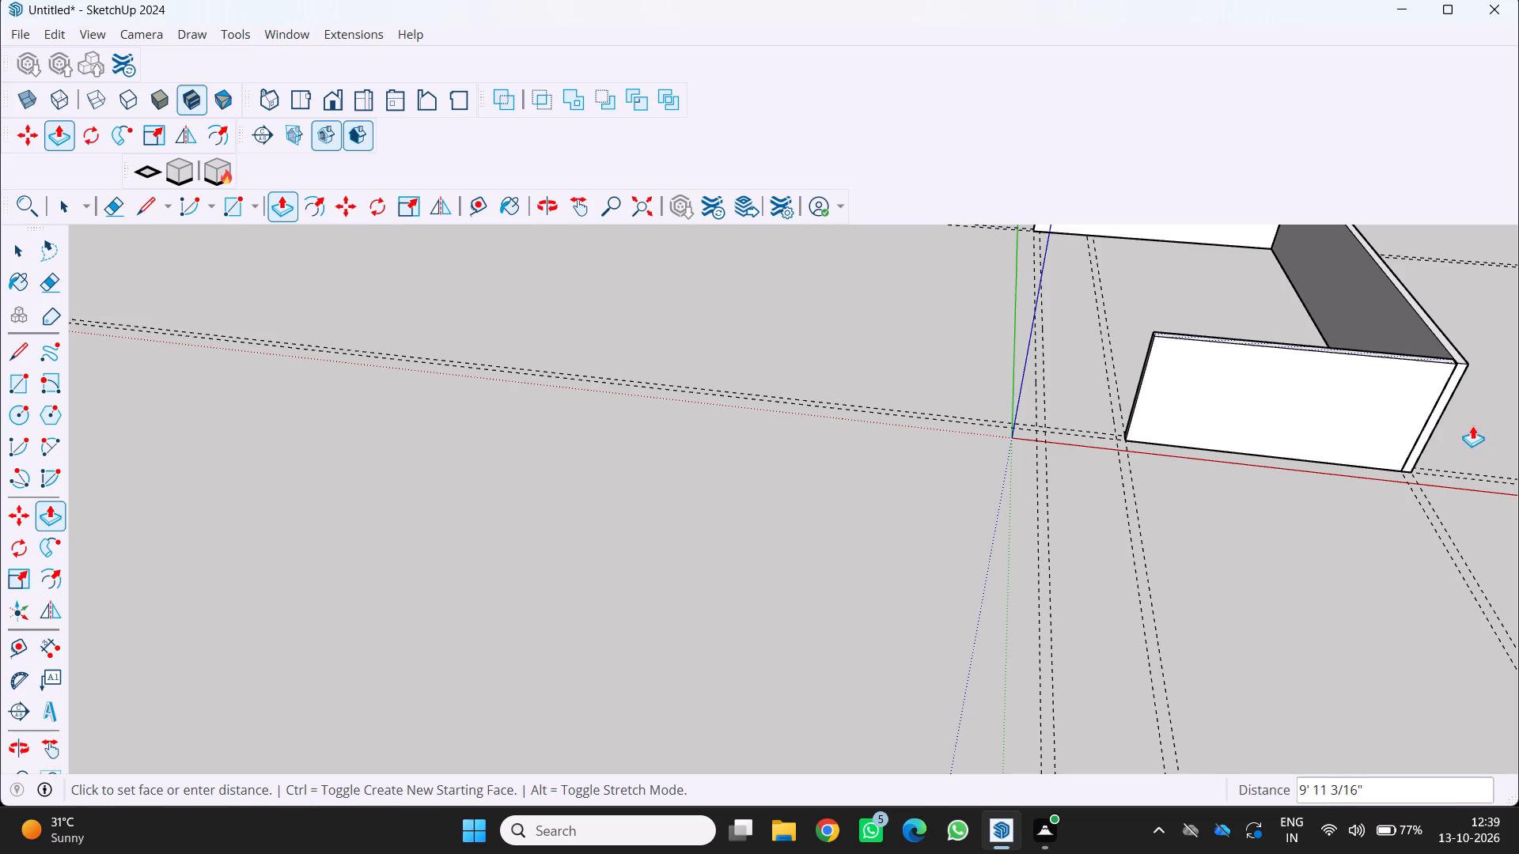
pyautogui.moveTo(1472, 426); pyautogui.dragTo(1459, 425, button='middle')
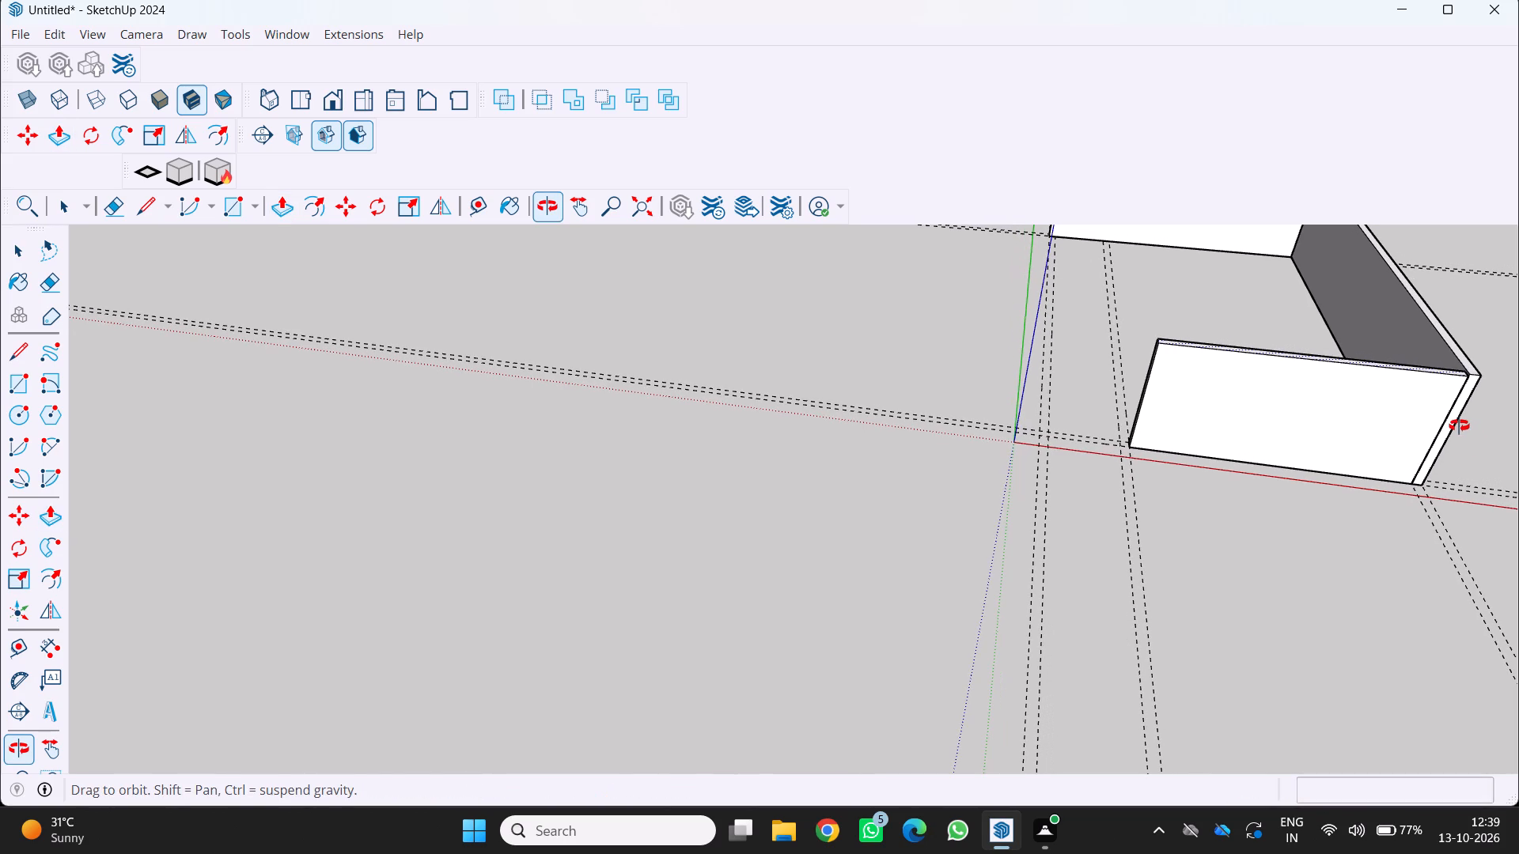
pyautogui.moveTo(1459, 425); pyautogui.dragTo(1255, 369, button='middle')
pyautogui.scroll(2, 1290, 332)
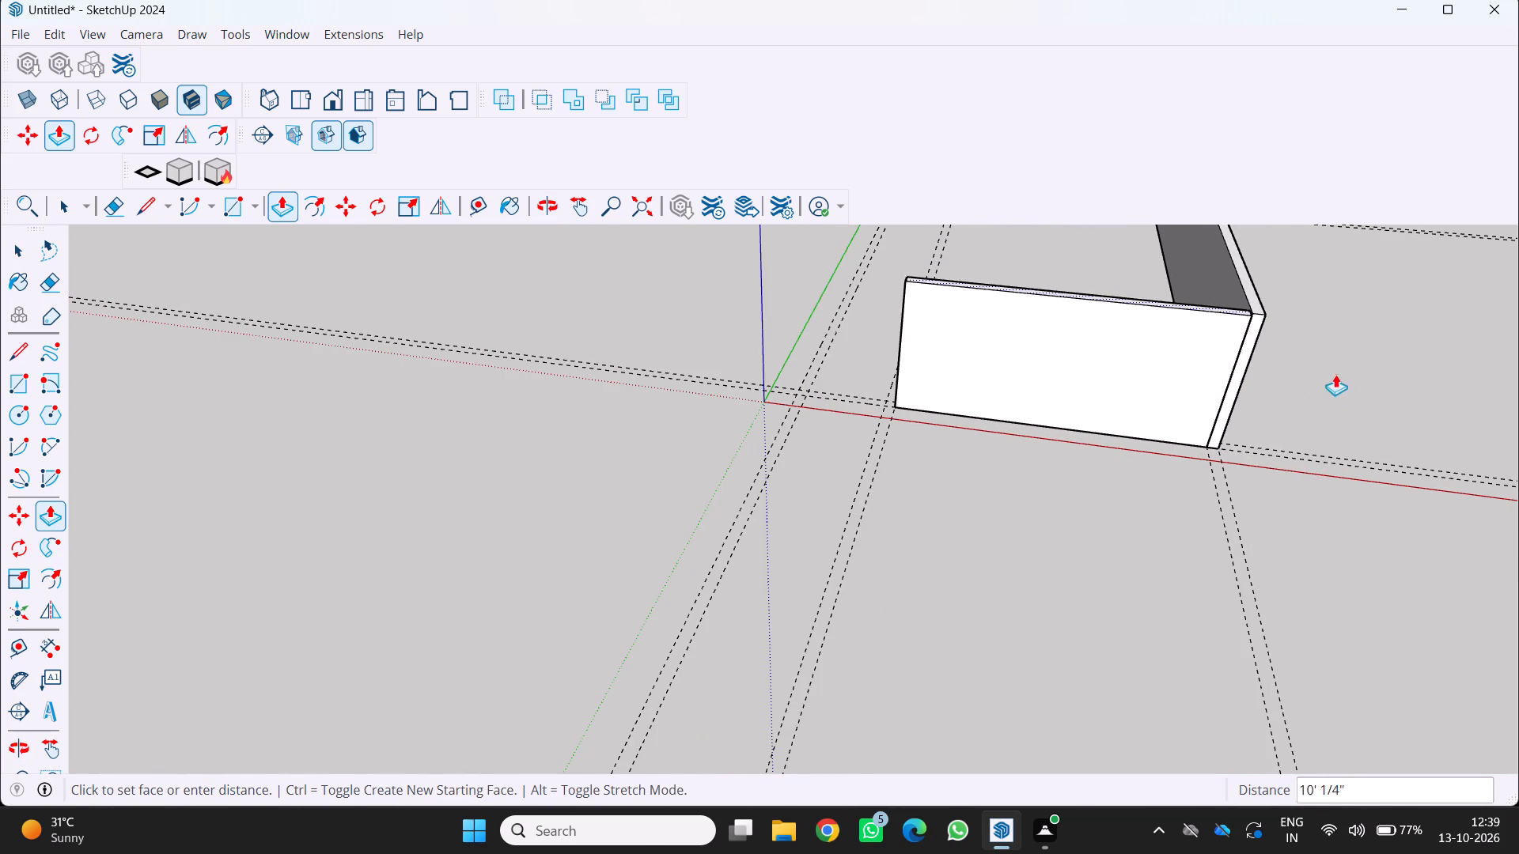
pyautogui.scroll(2, 1343, 352)
pyautogui.scroll(-9, 1510, 614)
pyautogui.scroll(1, 1407, 440)
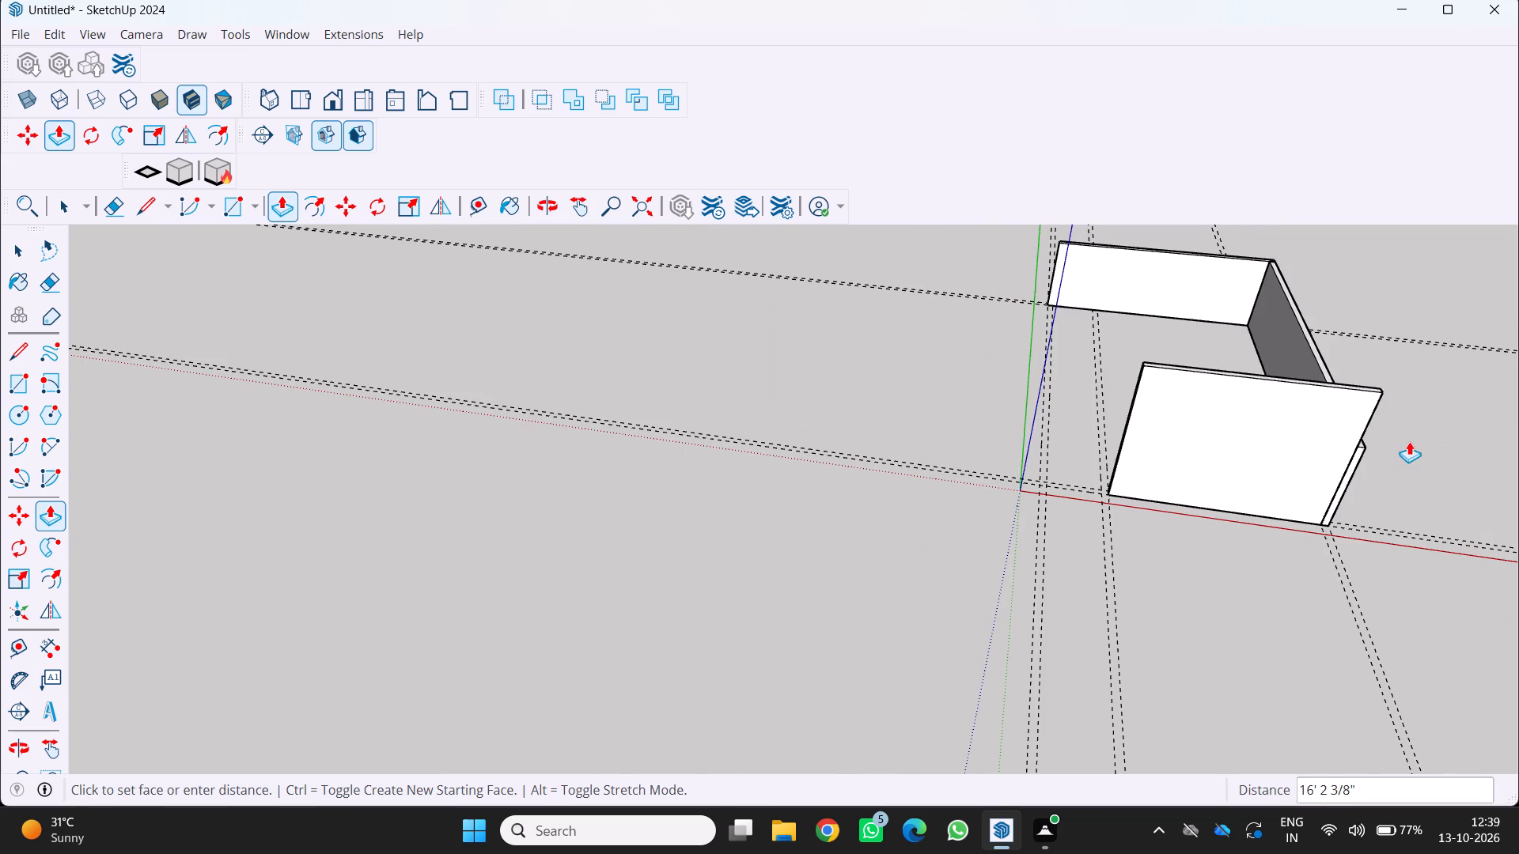
pyautogui.scroll(7, 1409, 441)
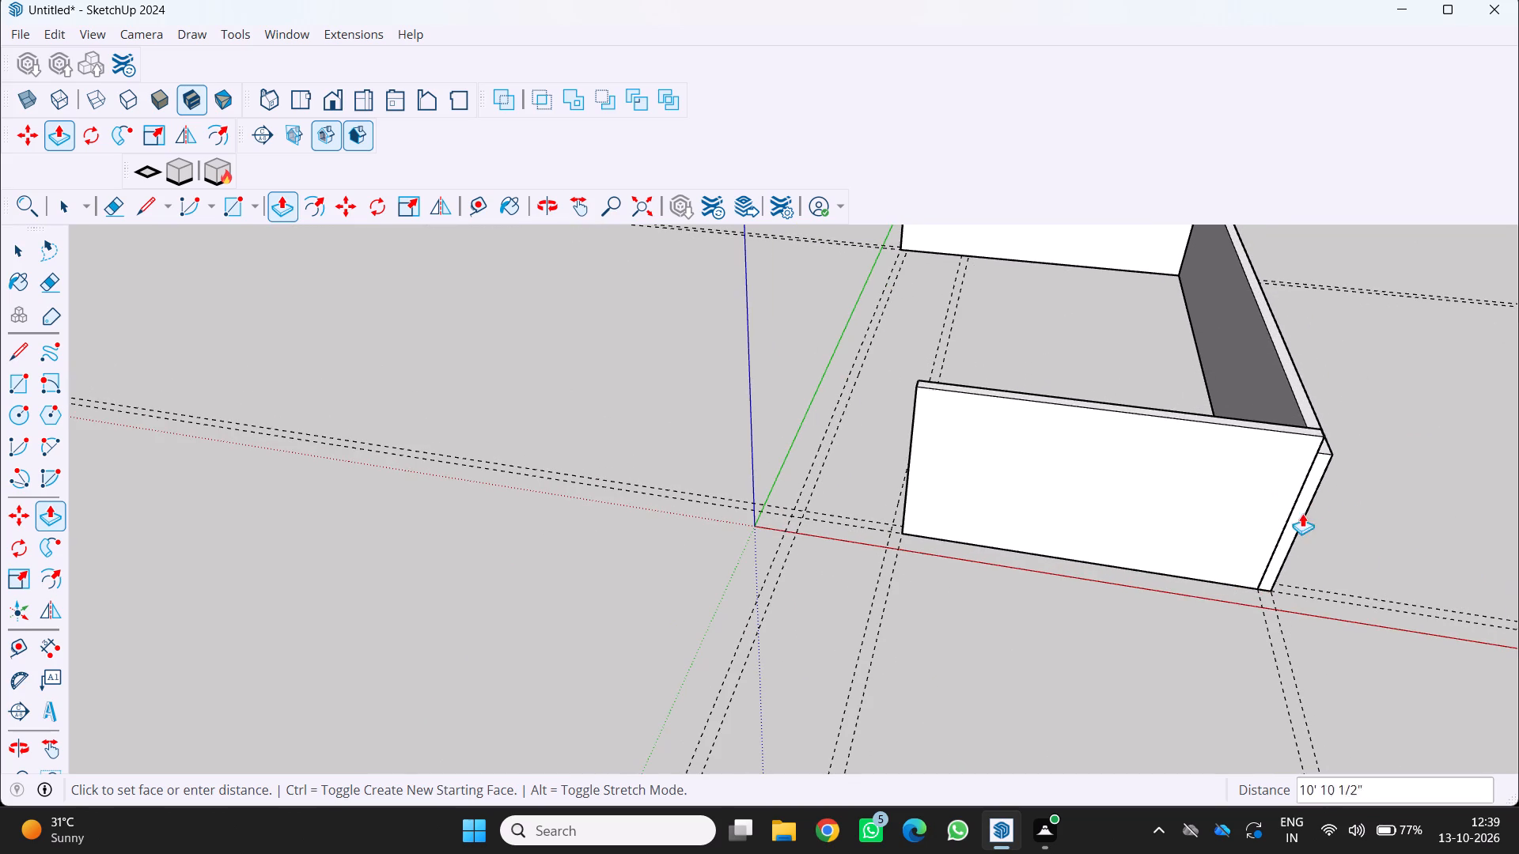
pyautogui.moveTo(1328, 524); pyautogui.dragTo(1376, 544, button='middle')
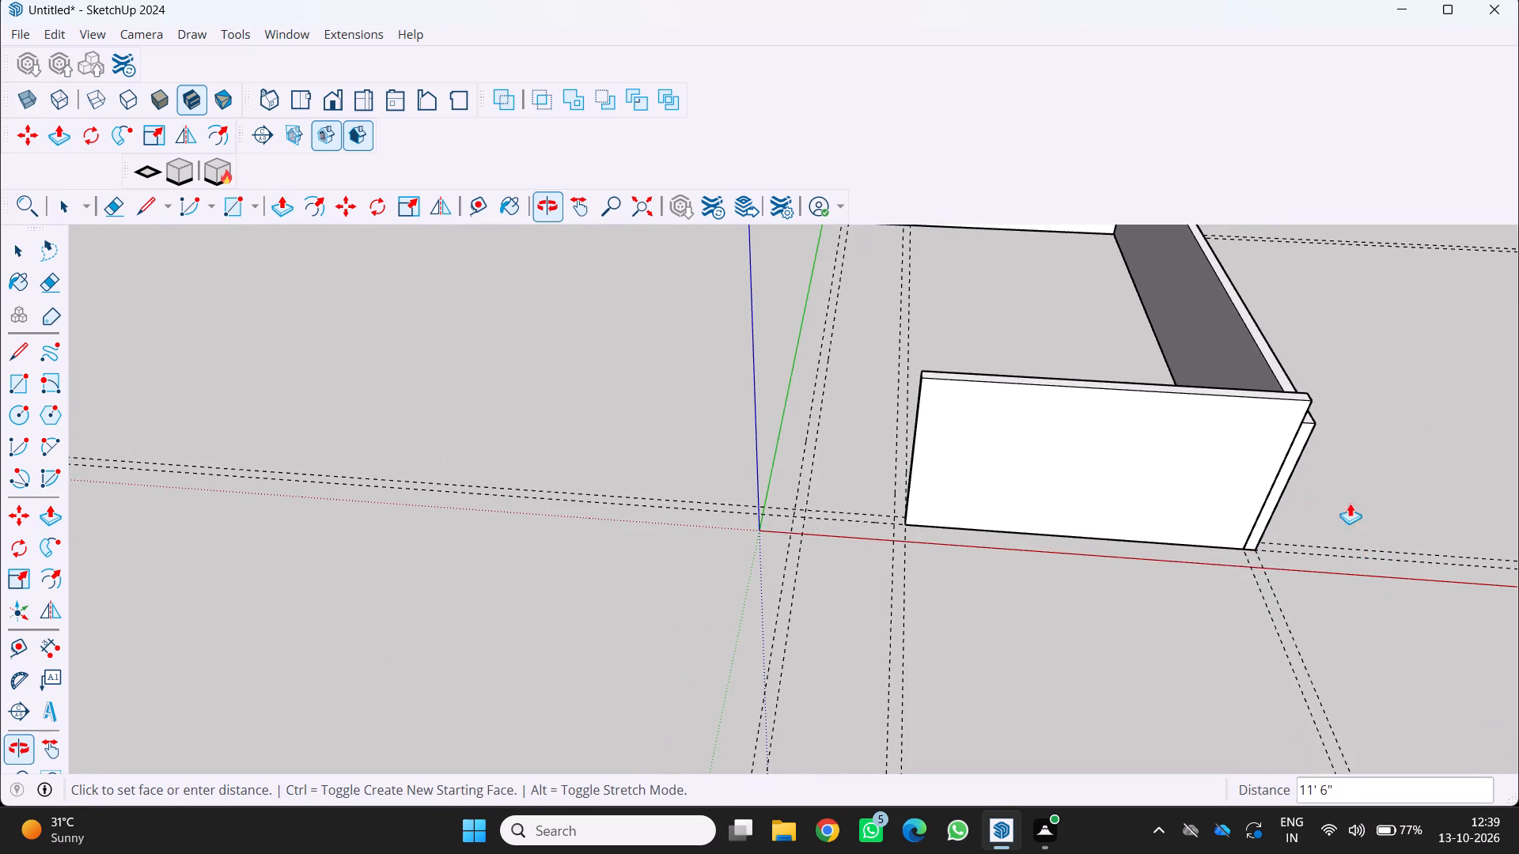
pyautogui.scroll(6, 1334, 476)
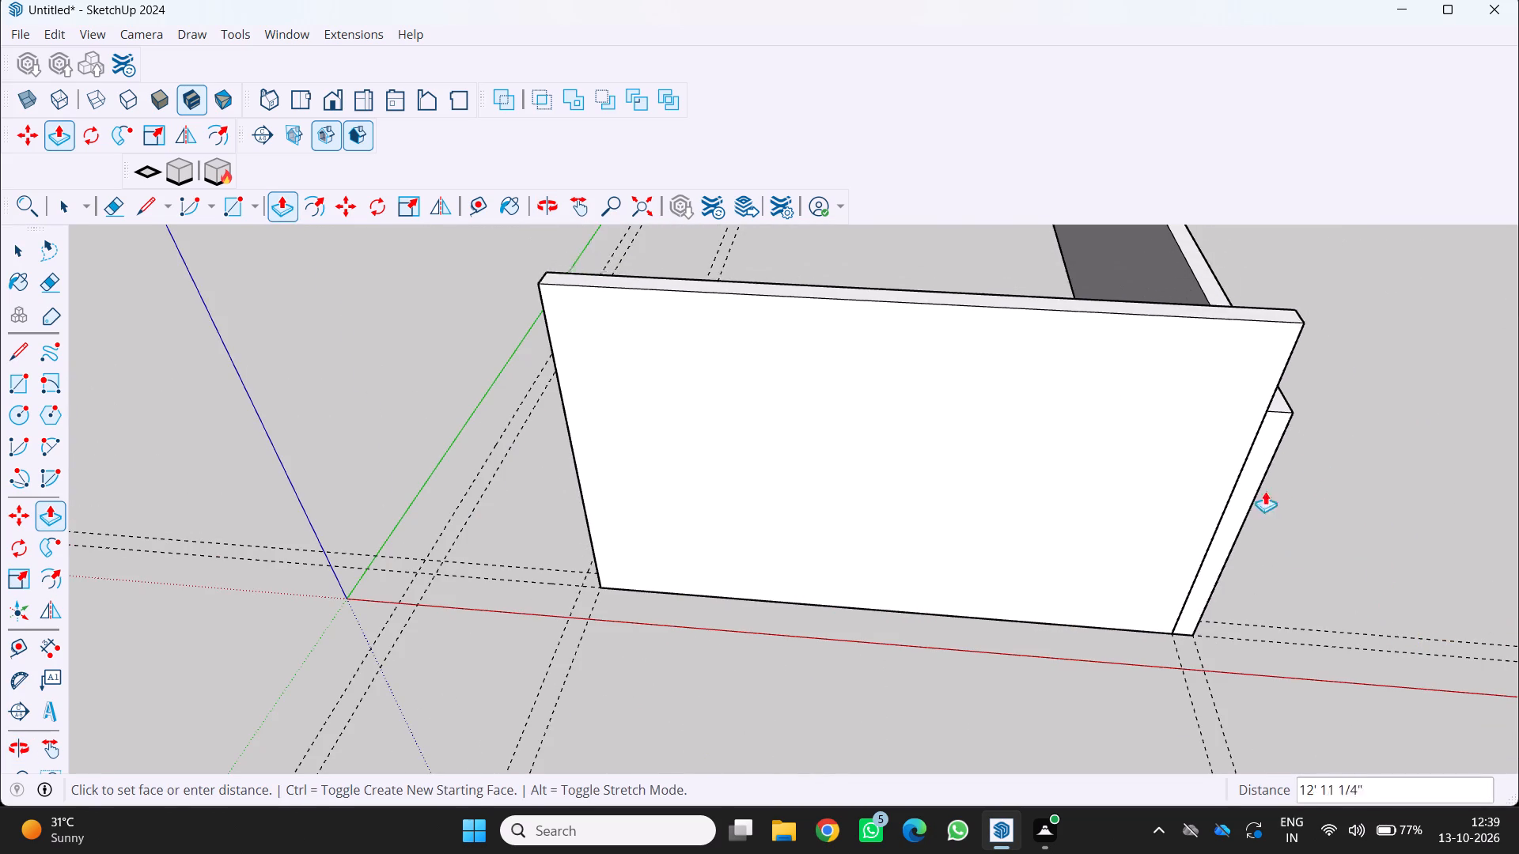
pyautogui.scroll(-5, 1286, 433)
pyautogui.scroll(-4, 1518, 448)
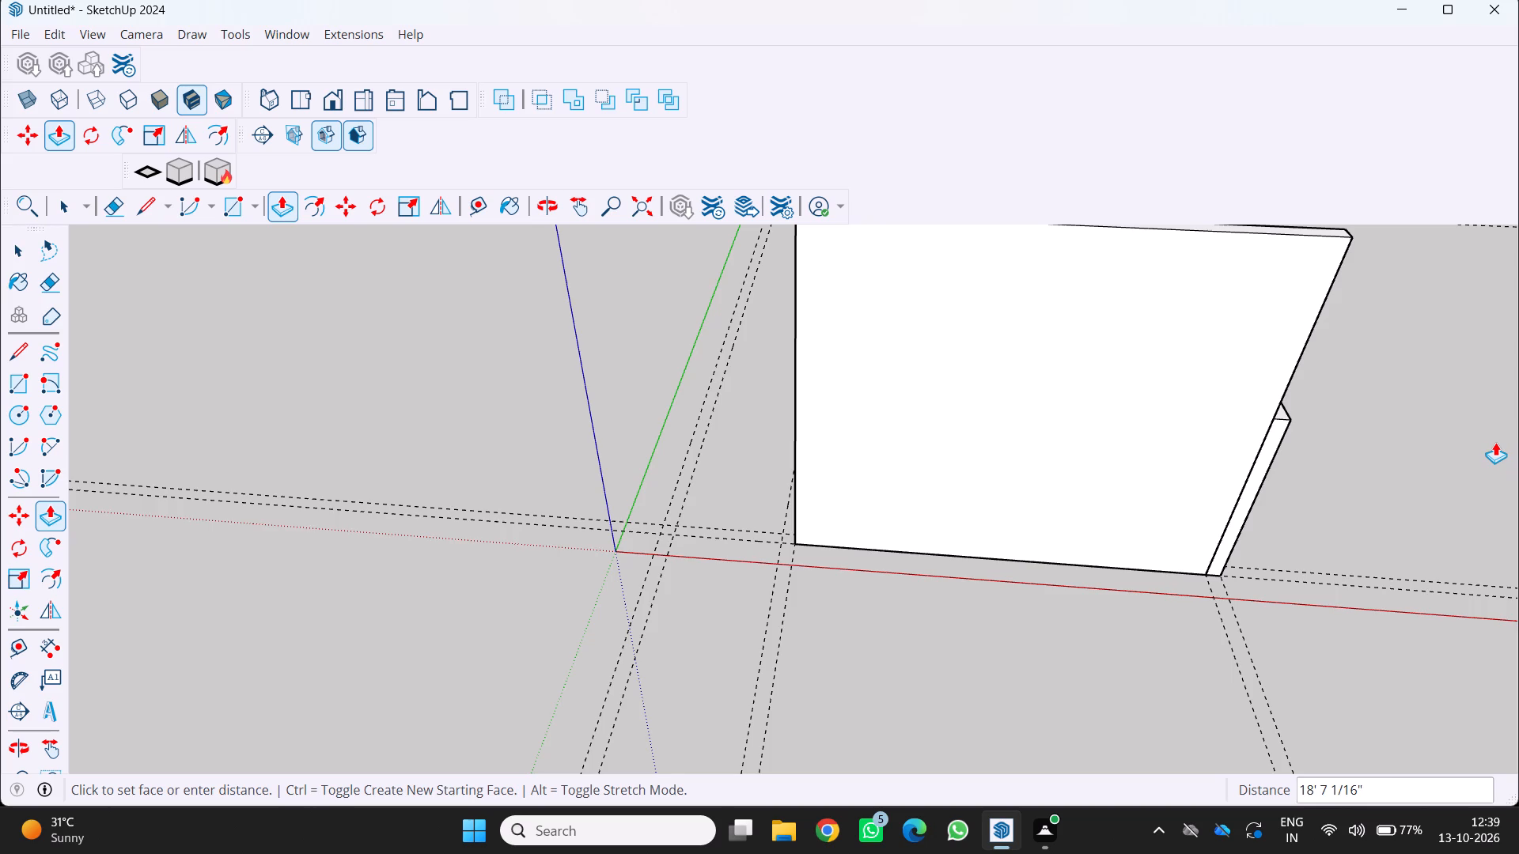
pyautogui.scroll(-4, 1491, 440)
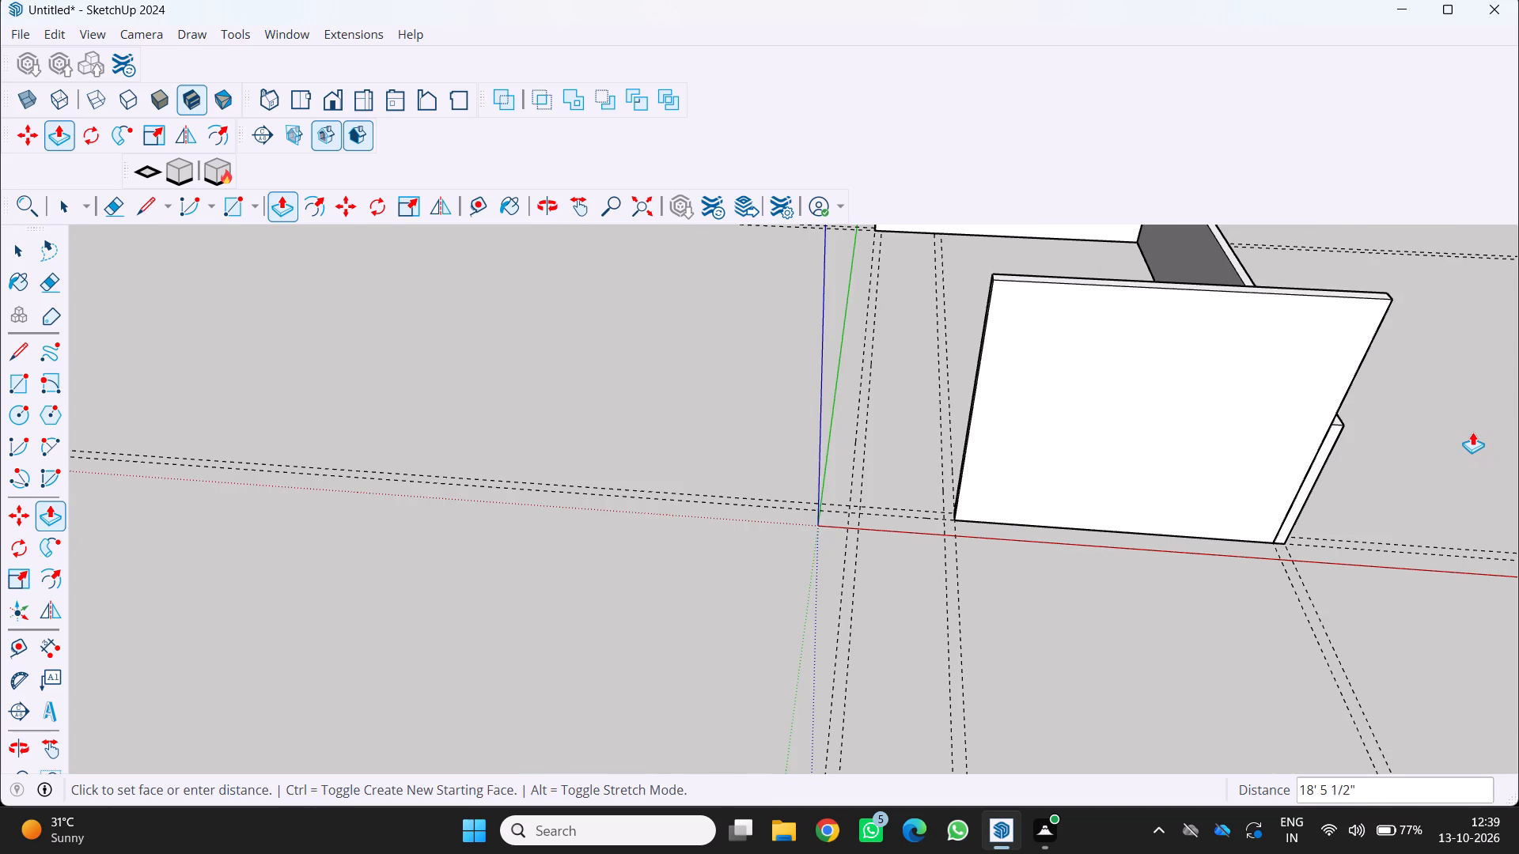
pyautogui.scroll(-6, 1472, 432)
pyautogui.moveTo(1479, 424); pyautogui.dragTo(1350, 384, button='middle')
pyautogui.scroll(-3, 1347, 422)
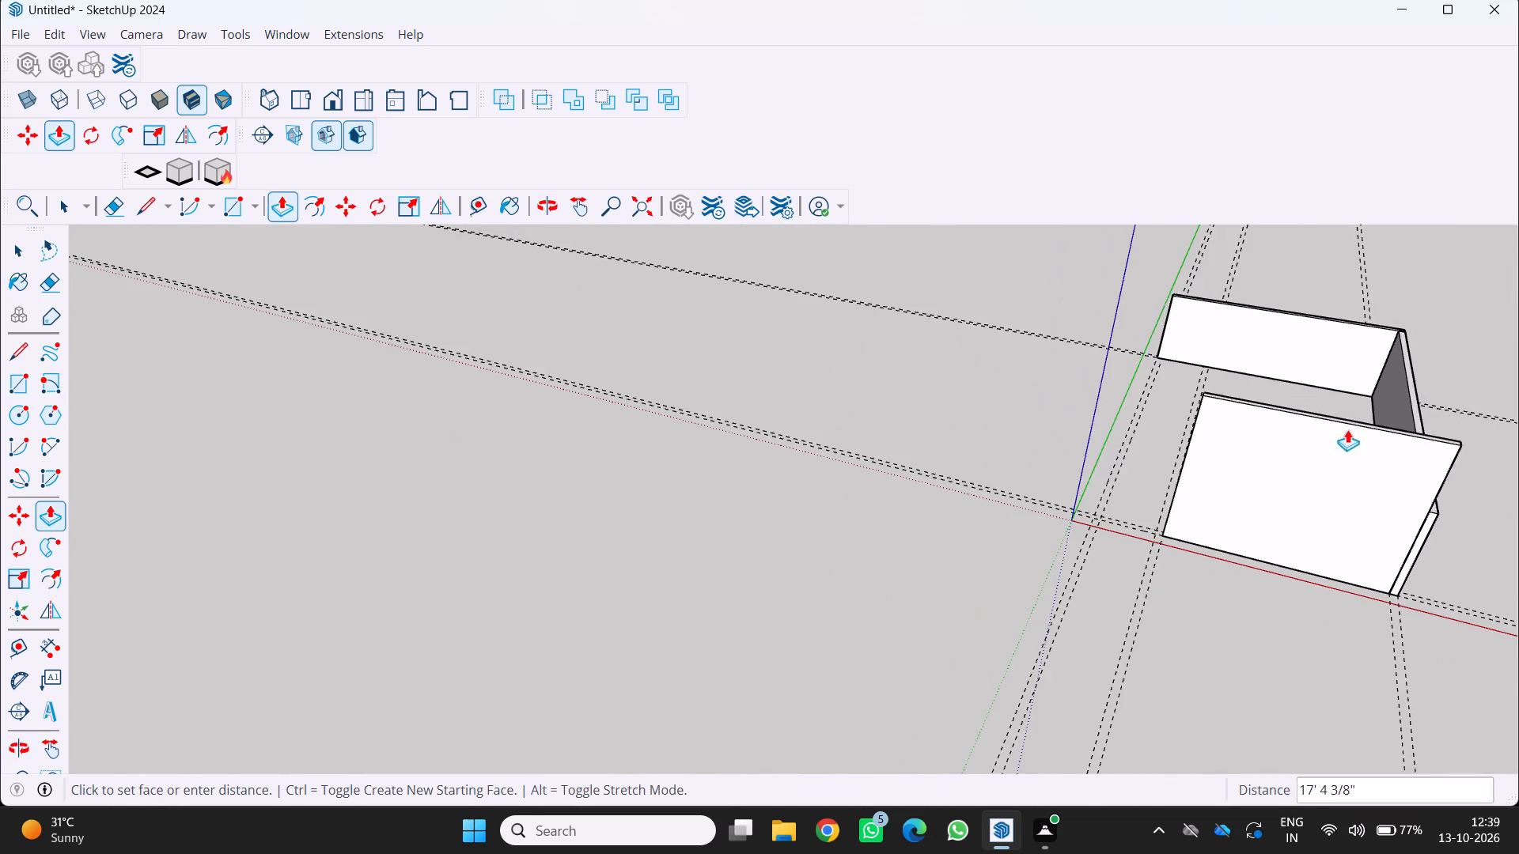
pyautogui.scroll(4, 1430, 493)
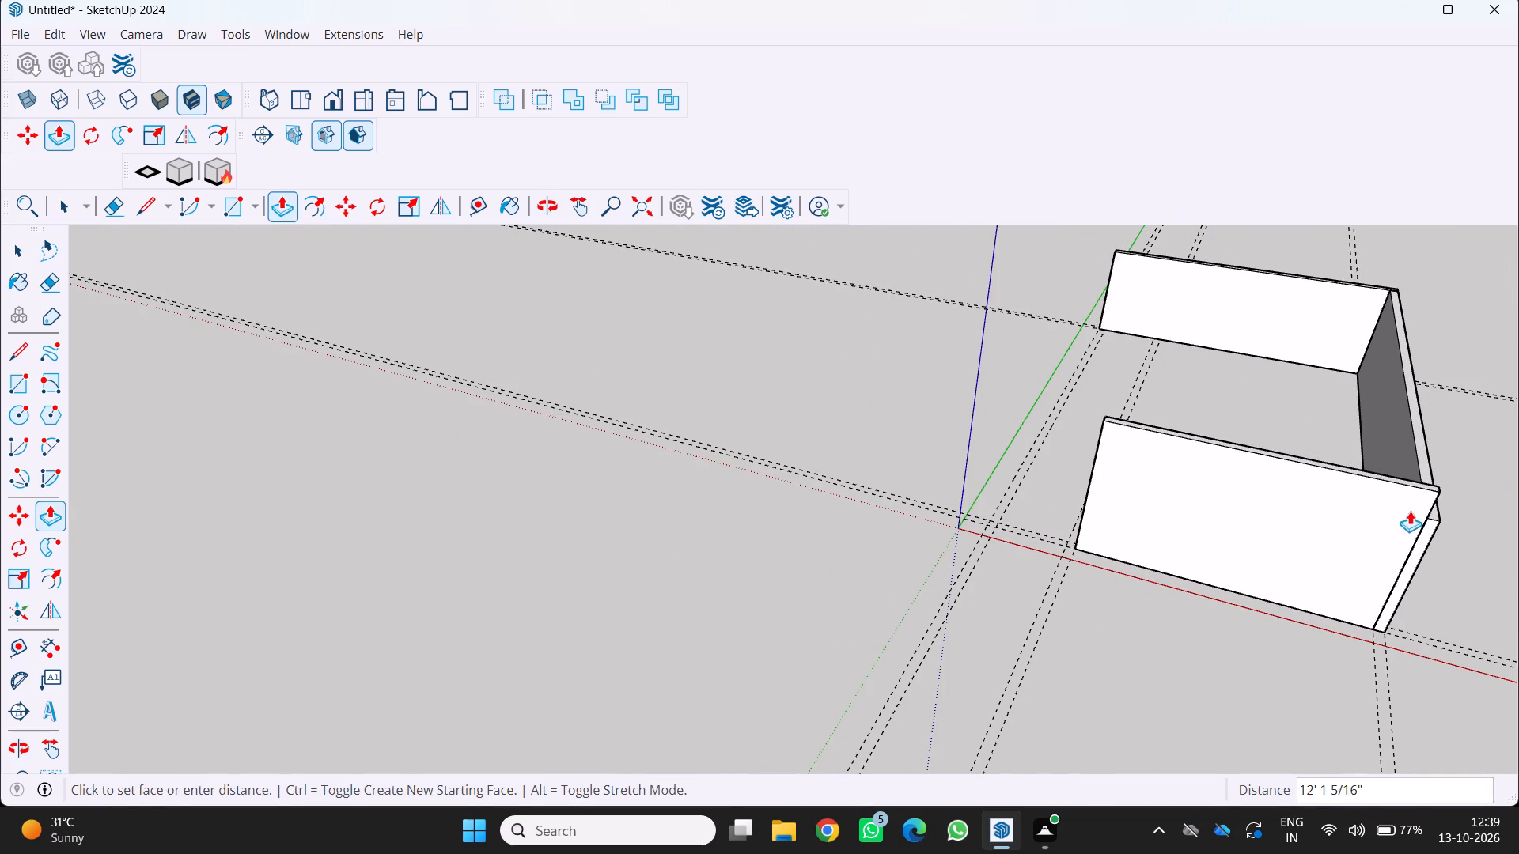
pyautogui.click(1437, 523)
pyautogui.scroll(-5, 1343, 576)
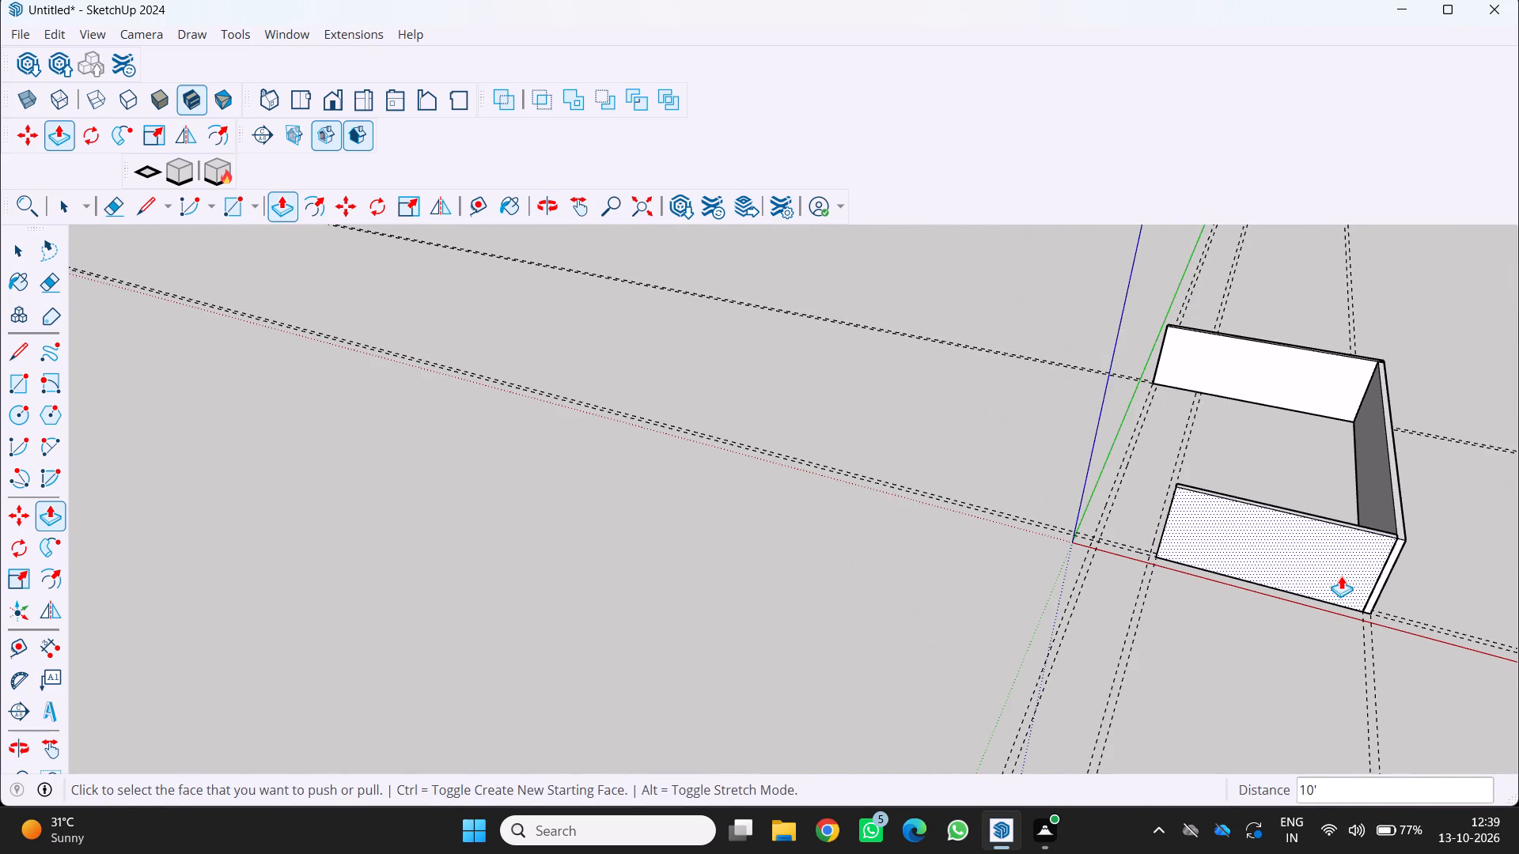
pyautogui.press('space')
# Examine the raised front wall from several sides, including its junction with the side wall and the remaining guides.
pyautogui.scroll(-1, 1284, 601)
pyautogui.moveTo(1289, 603); pyautogui.dragTo(1518, 618, button='middle')
pyautogui.press('space')
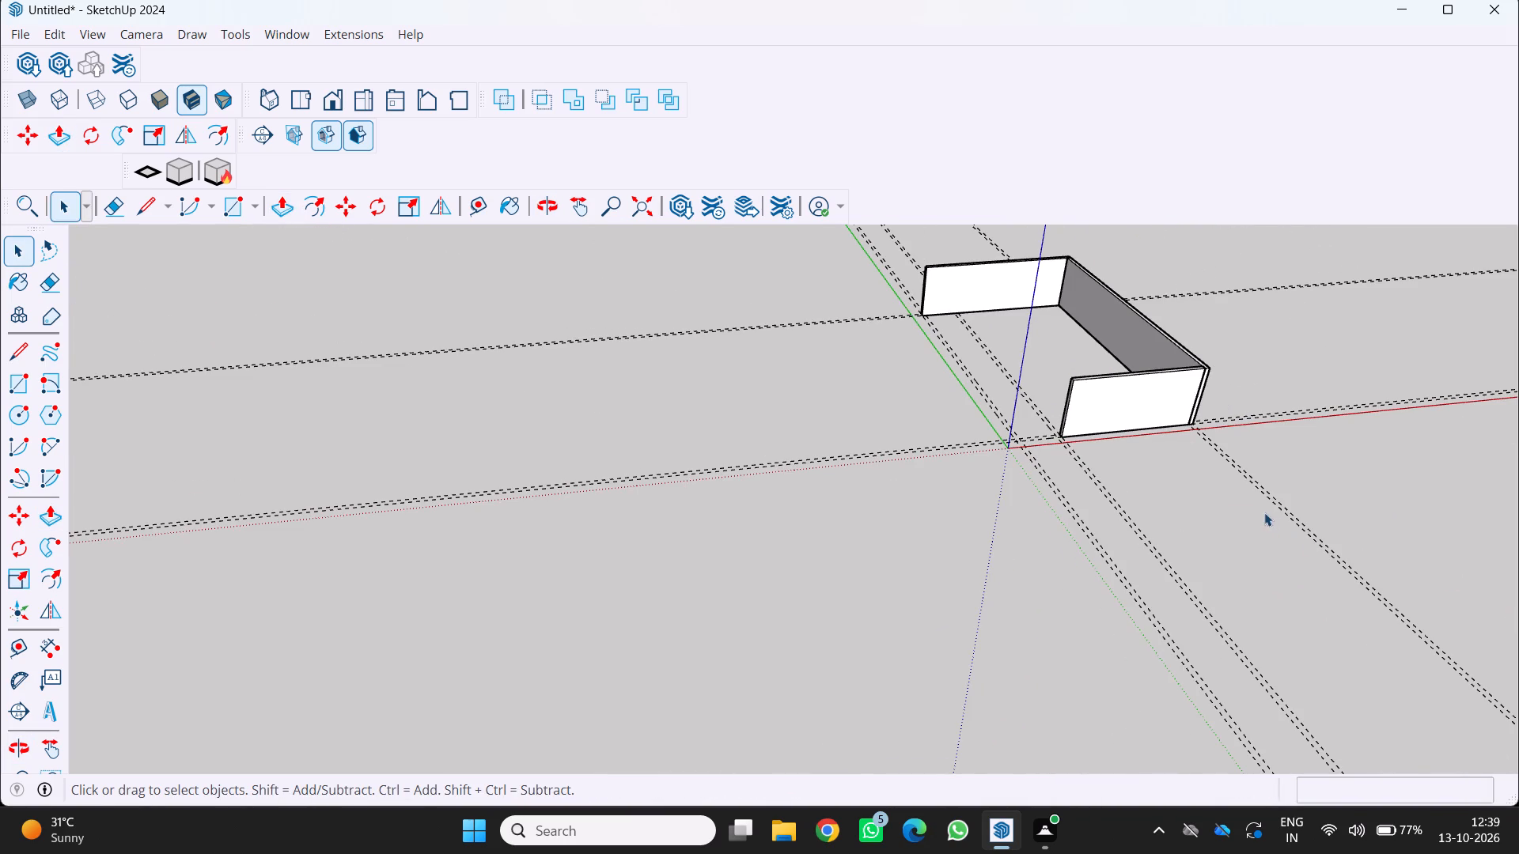
pyautogui.click(1255, 510)
pyautogui.scroll(3, 1470, 397)
pyautogui.moveTo(1263, 503); pyautogui.dragTo(1264, 637, button='middle')
pyautogui.scroll(-6, 1263, 633)
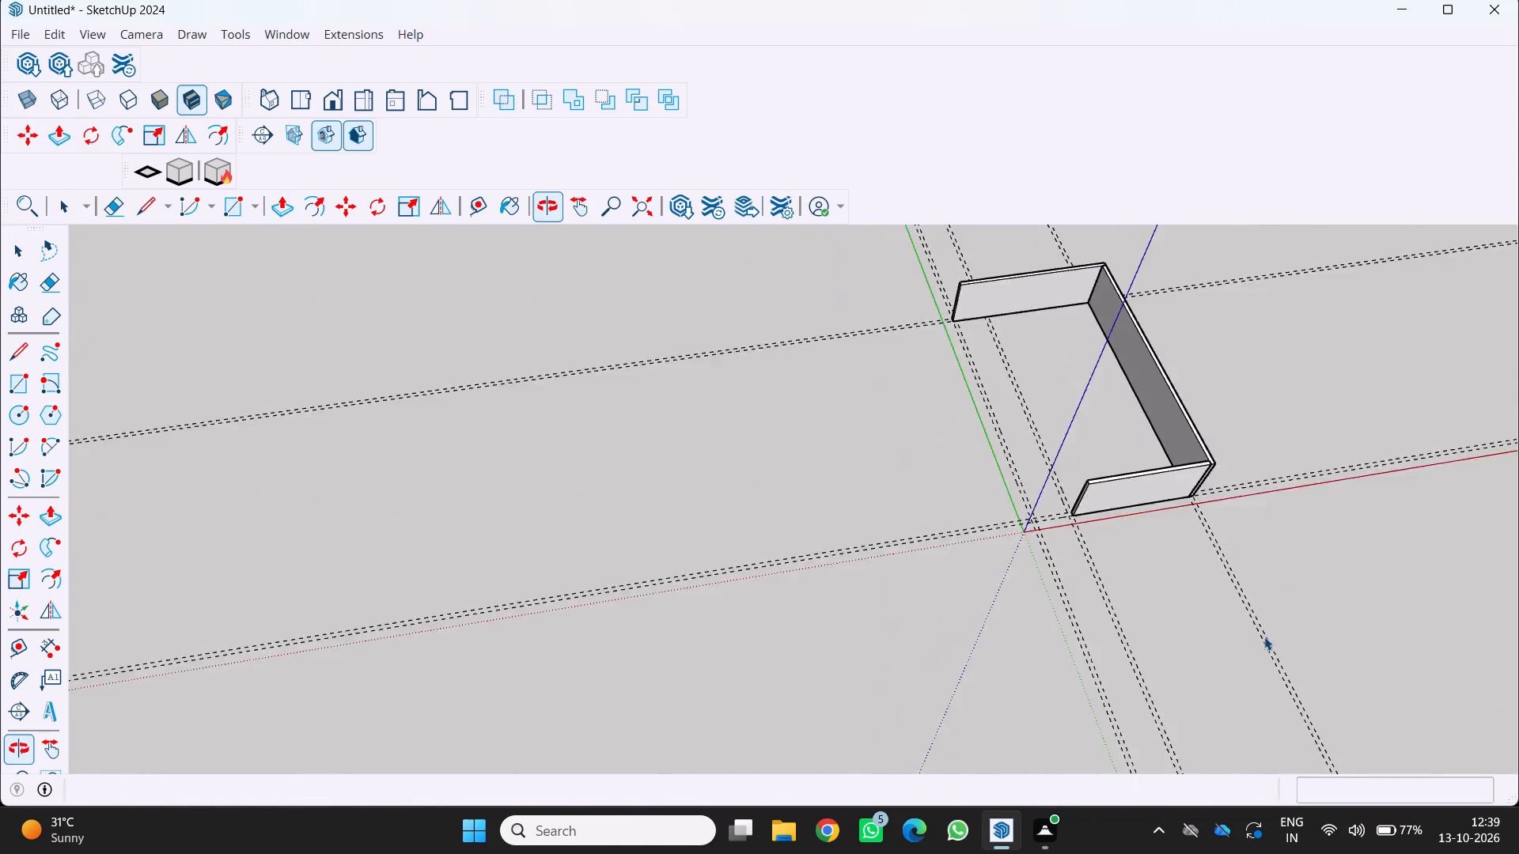
pyautogui.scroll(3, 1385, 338)
pyautogui.moveTo(1350, 467); pyautogui.dragTo(1341, 322, button='middle')
pyautogui.scroll(3, 1282, 470)
pyautogui.moveTo(1294, 504); pyautogui.dragTo(1300, 503, button='middle')
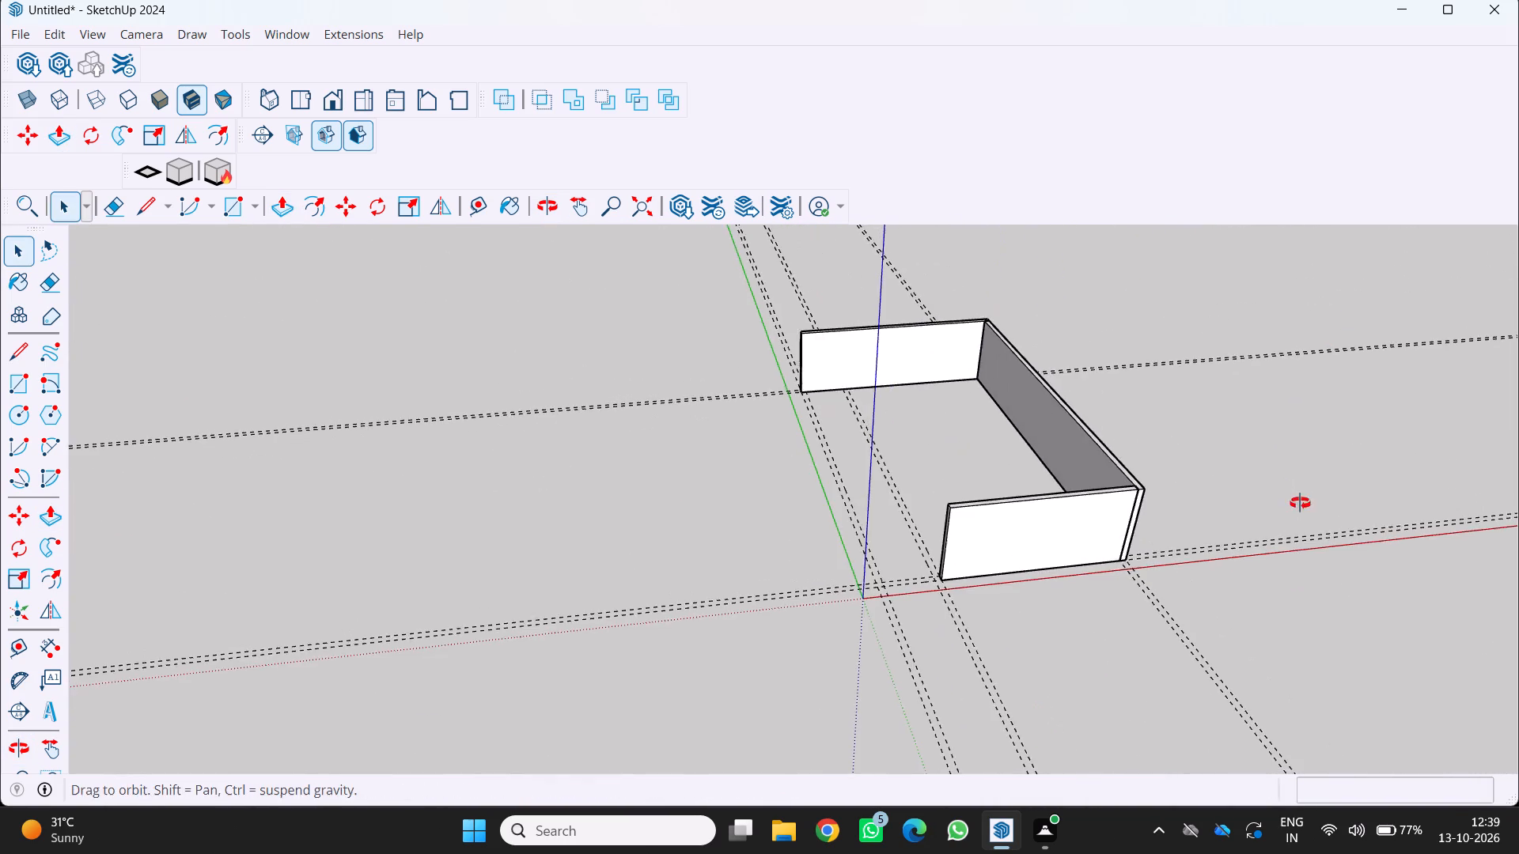
pyautogui.moveTo(1300, 503); pyautogui.dragTo(1273, 481, button='middle')
pyautogui.scroll(1, 1300, 503)
pyautogui.scroll(-5, 1340, 550)
pyautogui.moveTo(1426, 622); pyautogui.dragTo(1175, 563, button='middle')
pyautogui.scroll(8, 1173, 591)
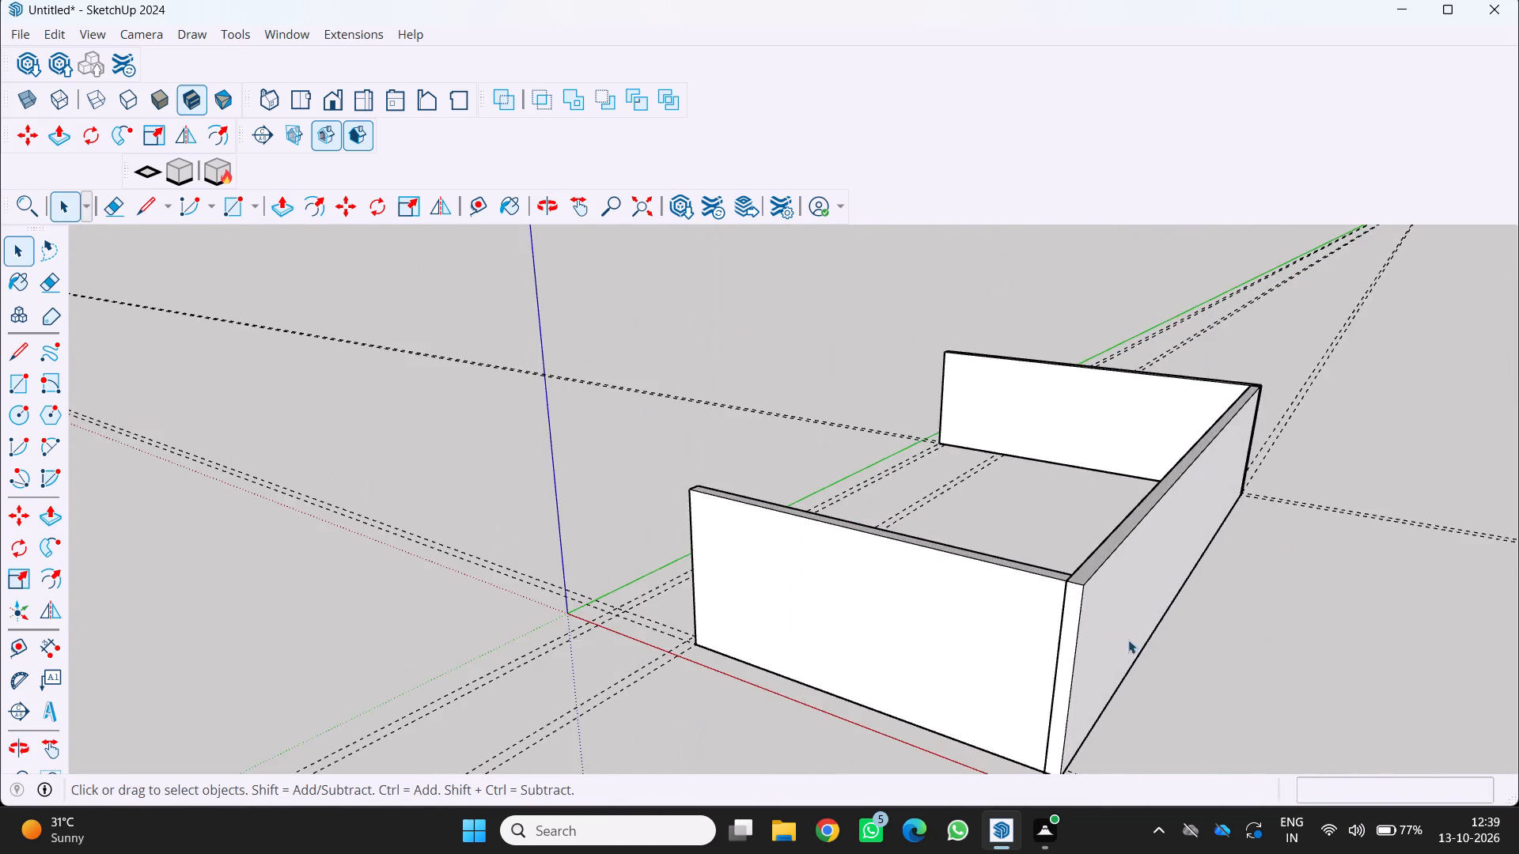
pyautogui.moveTo(1128, 640); pyautogui.dragTo(1261, 595, button='middle')
pyautogui.scroll(-6, 1263, 597)
pyautogui.scroll(1, 1088, 580)
pyautogui.moveTo(1088, 581); pyautogui.dragTo(1122, 584, button='middle')
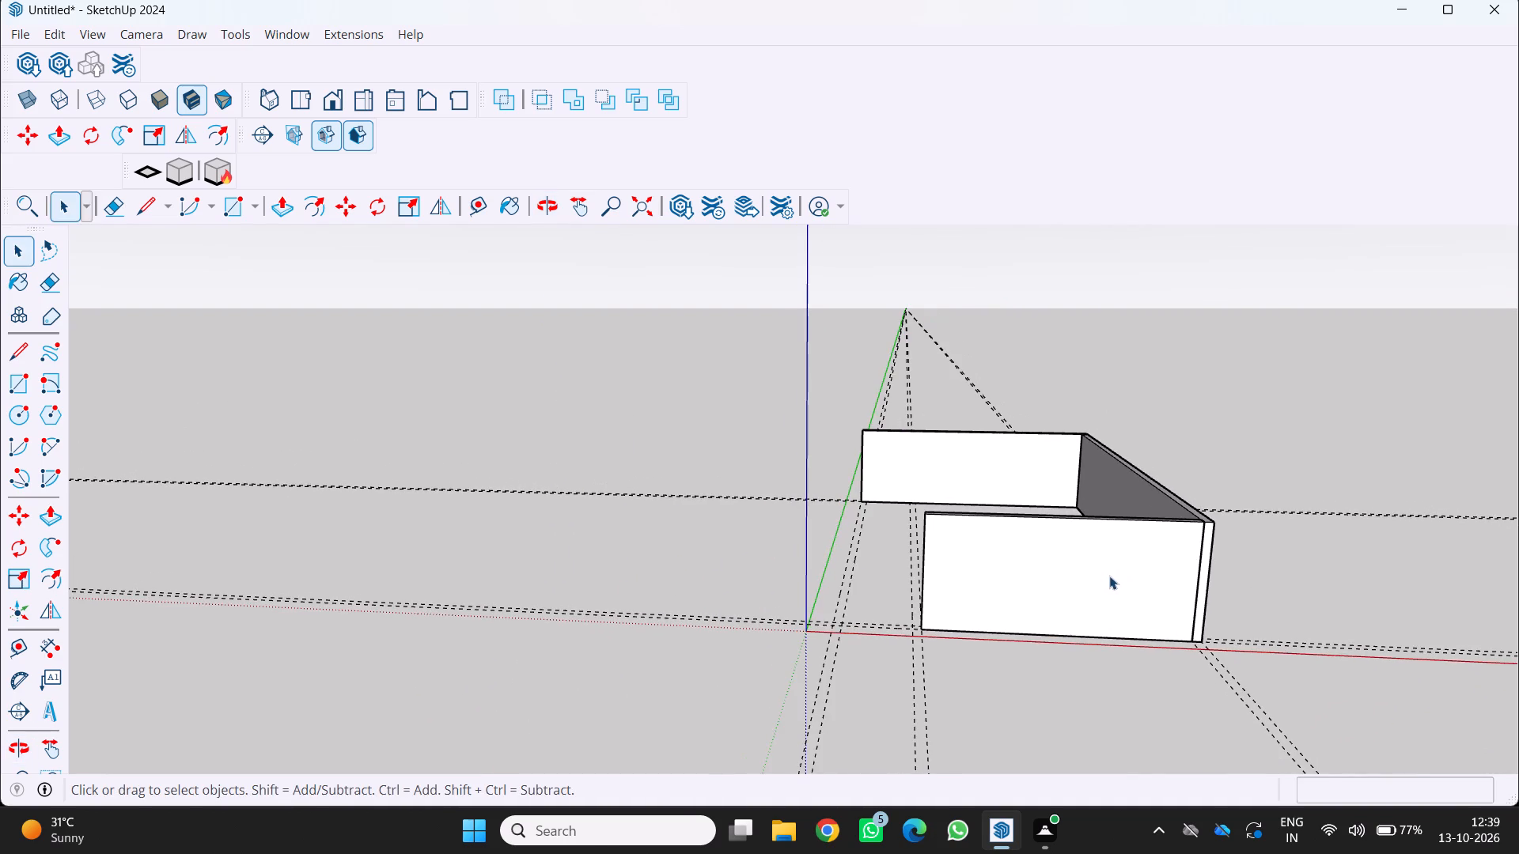
pyautogui.scroll(-1, 1081, 555)
pyautogui.moveTo(1088, 557); pyautogui.dragTo(1115, 569, button='middle')
pyautogui.scroll(-1, 1097, 562)
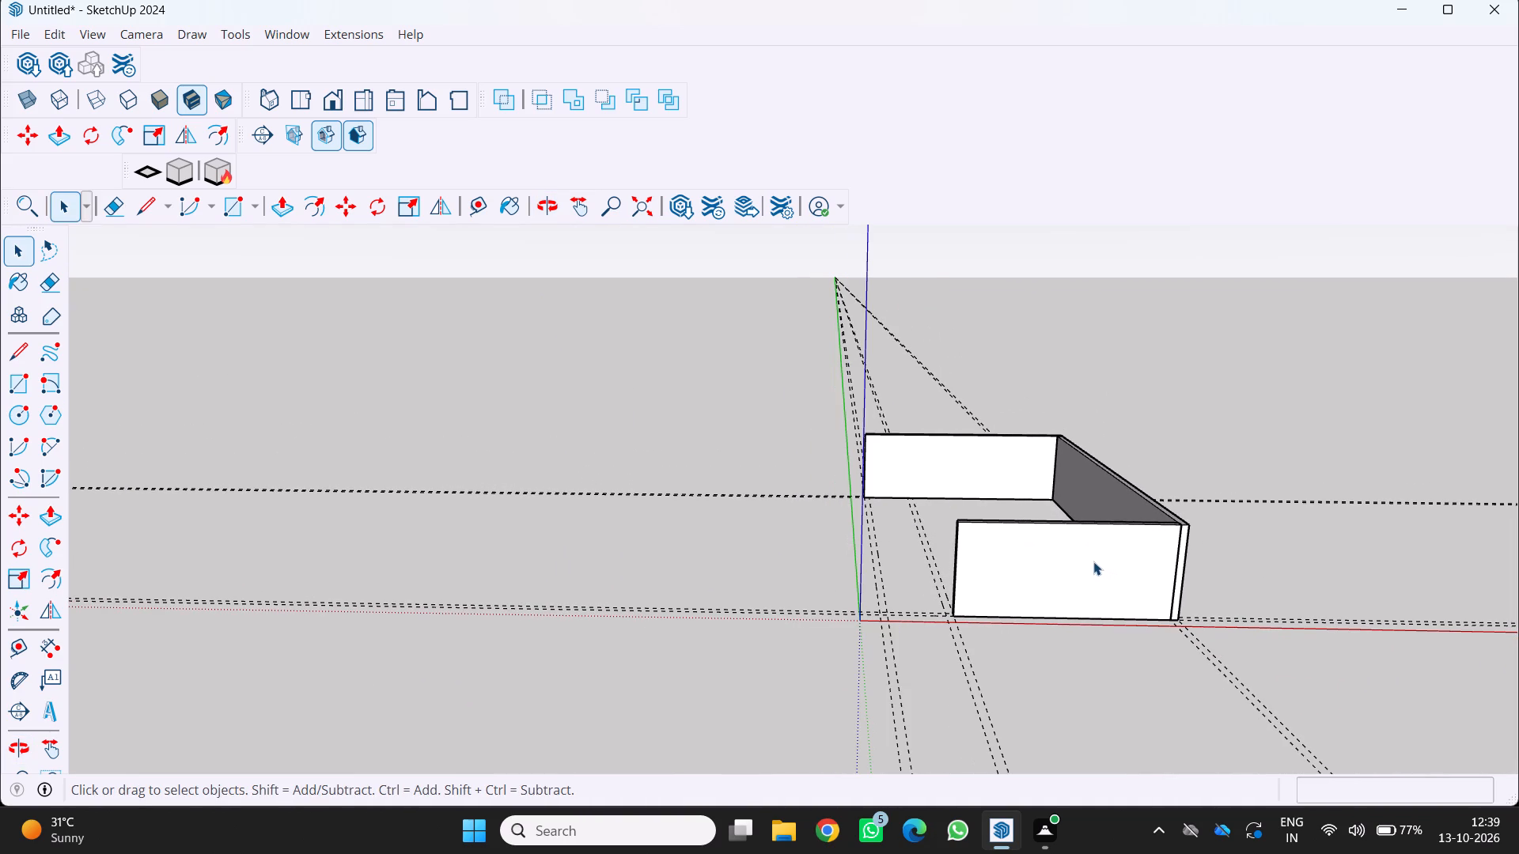
pyautogui.scroll(-5, 1084, 557)
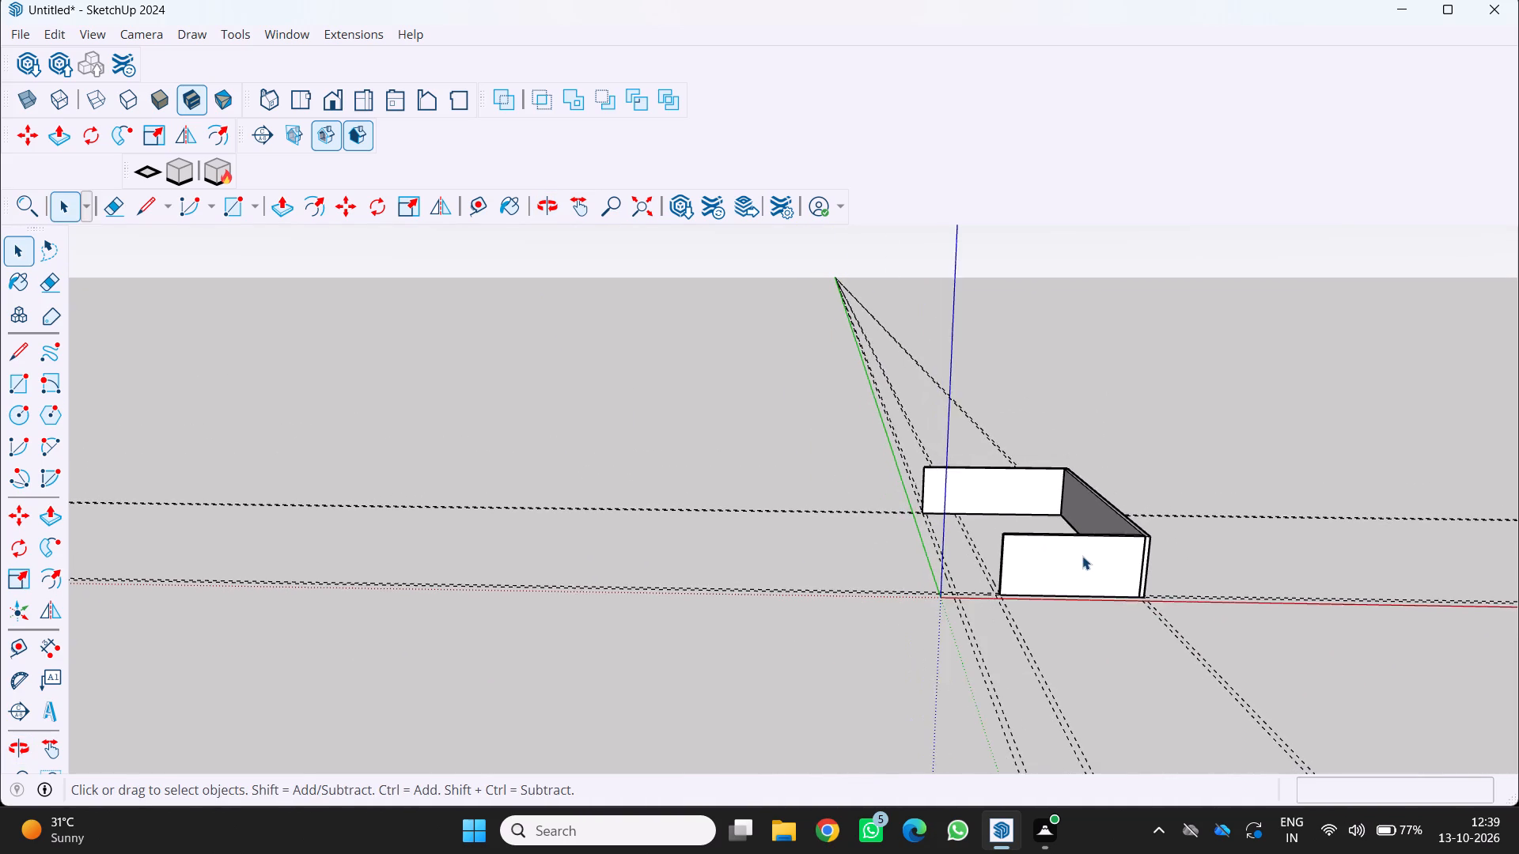
pyautogui.scroll(-2, 1082, 556)
pyautogui.middleClick(1078, 555)
pyautogui.scroll(2, 1087, 571)
# Select all of the raised front wall's connected geometry and make it a group.
pyautogui.press('space')
pyautogui.click(1081, 567)
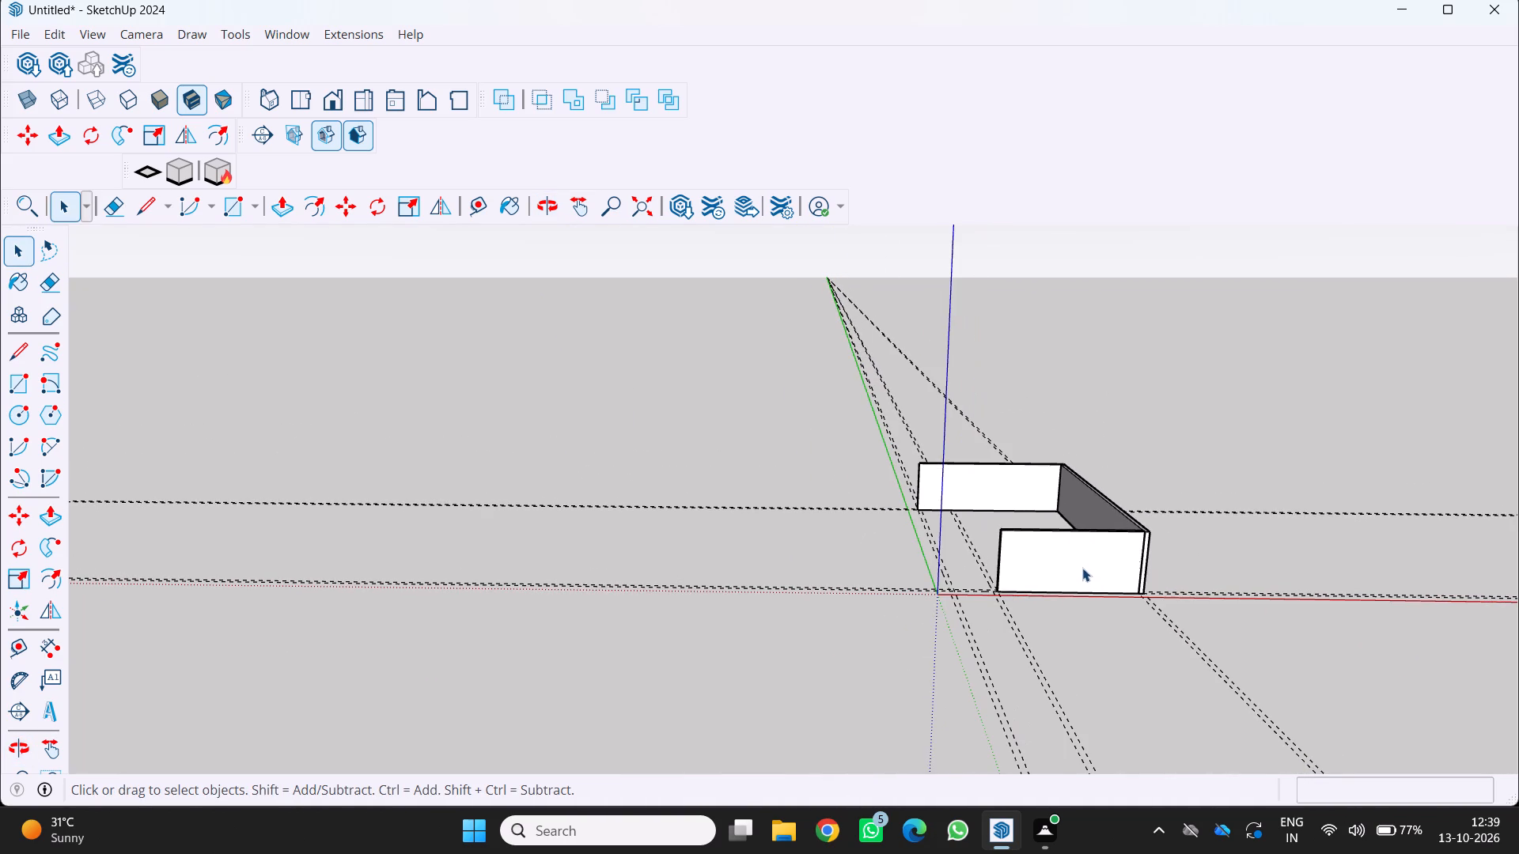
pyautogui.tripleClick(1074, 565)
pyautogui.moveTo(1064, 562); pyautogui.dragTo(1224, 710, button='middle')
pyautogui.scroll(-1, 1100, 578)
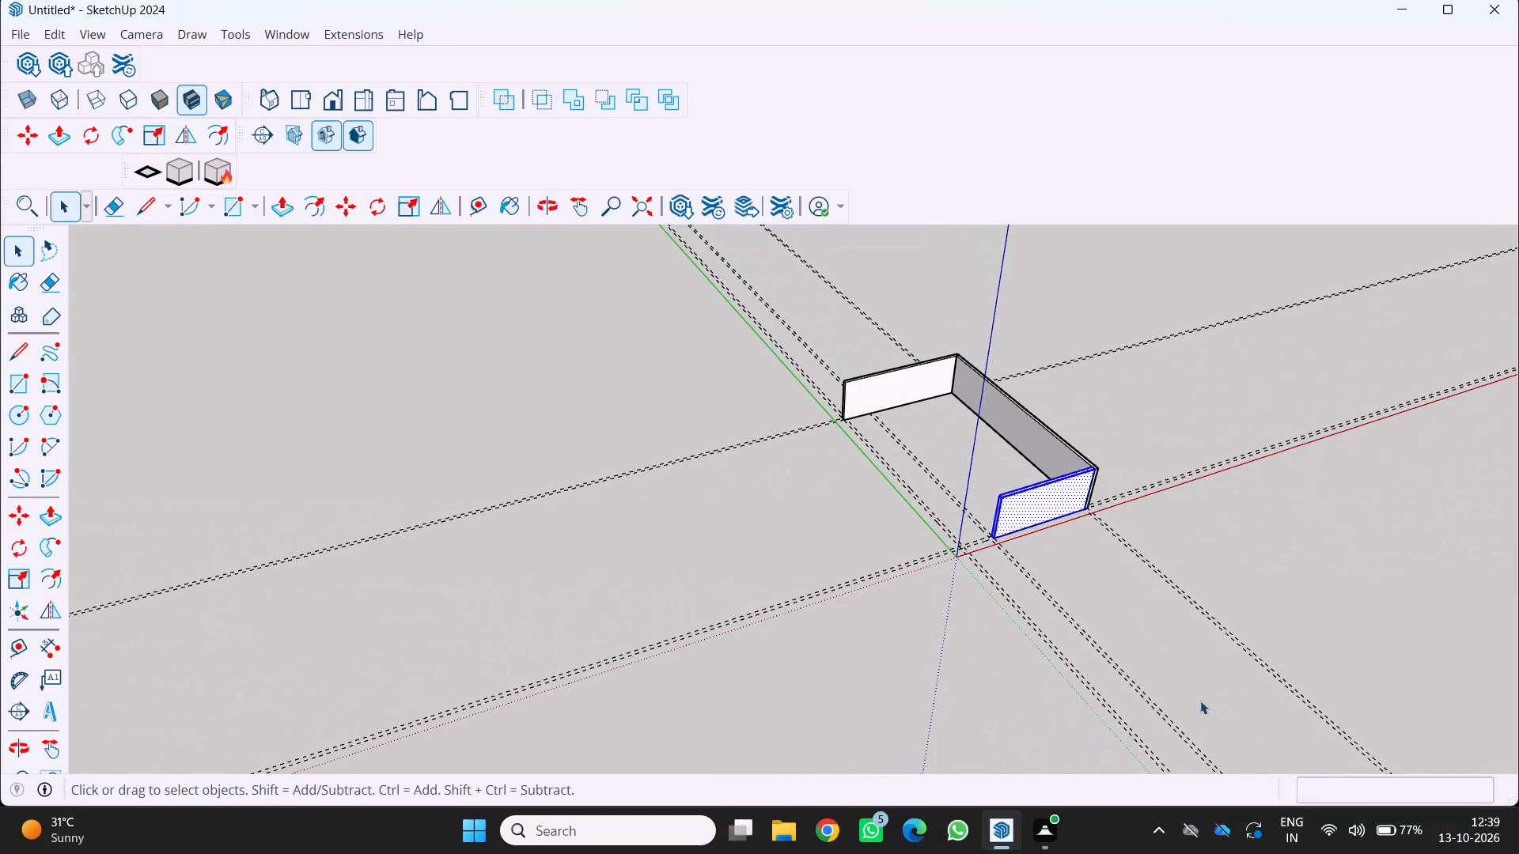
pyautogui.rightClick(1189, 540)
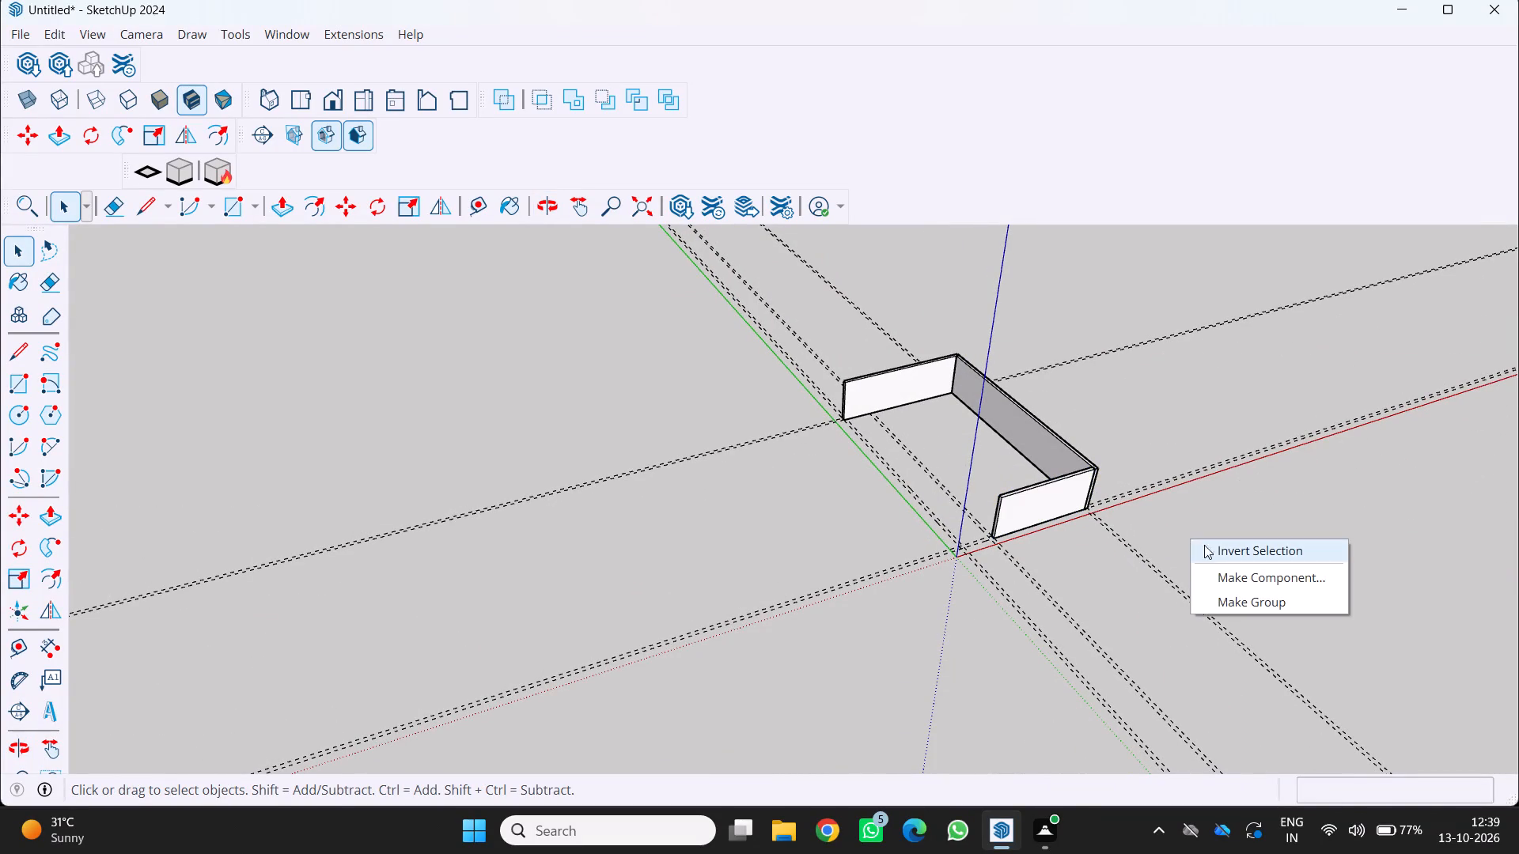
pyautogui.click(1214, 598)
# Examine the three raised walls from several sides, including the open side beside the green axis and its guides.
pyautogui.scroll(-1, 1203, 595)
pyautogui.moveTo(1197, 591); pyautogui.dragTo(1099, 585, button='middle')
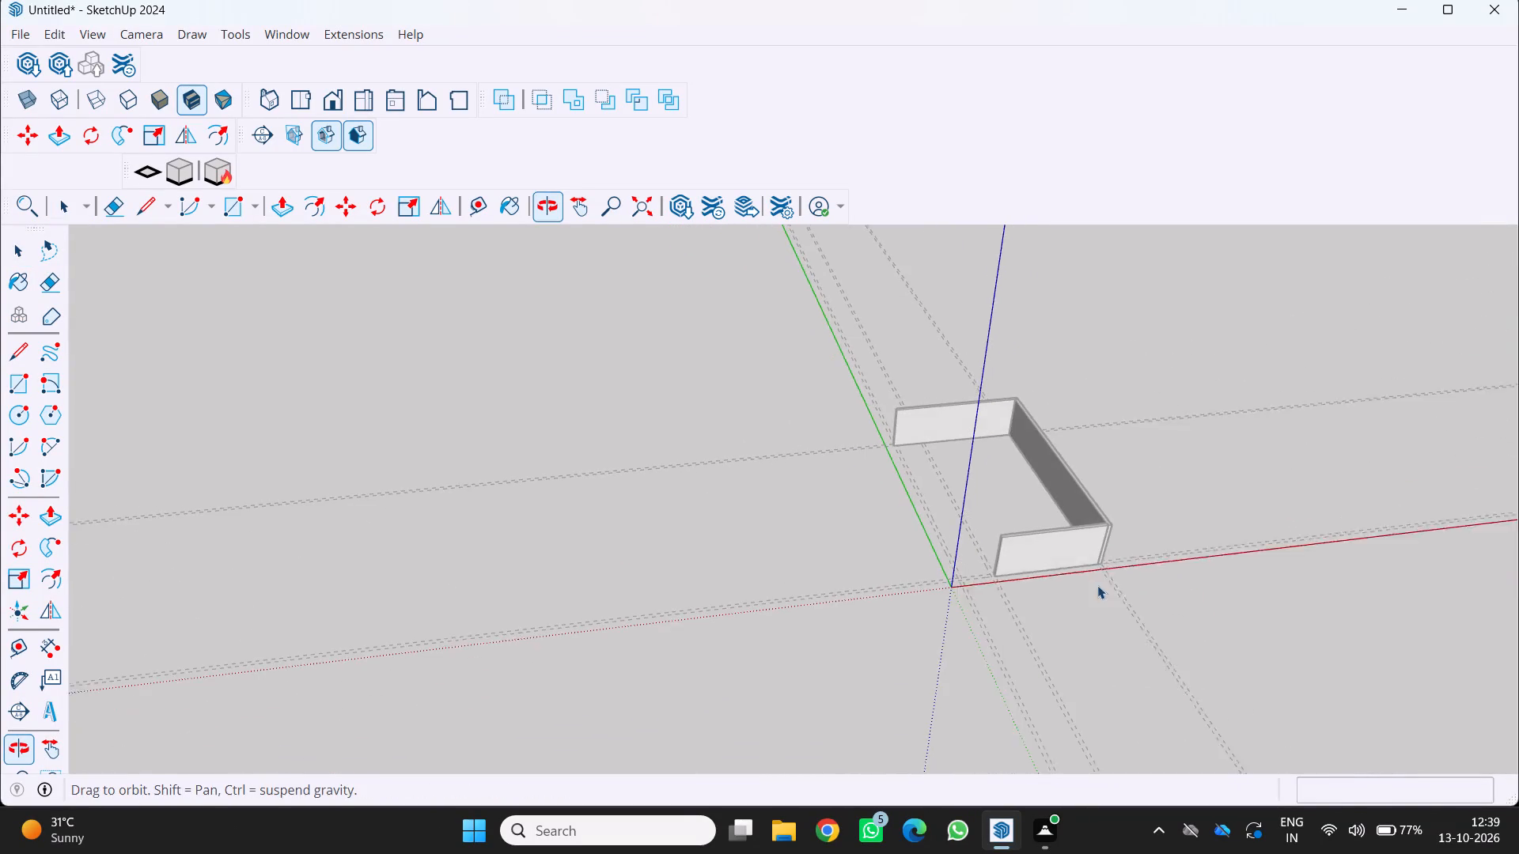
pyautogui.press('space')
pyautogui.press('space')
pyautogui.click(1127, 637)
pyautogui.moveTo(1081, 622); pyautogui.dragTo(1094, 551, button='middle')
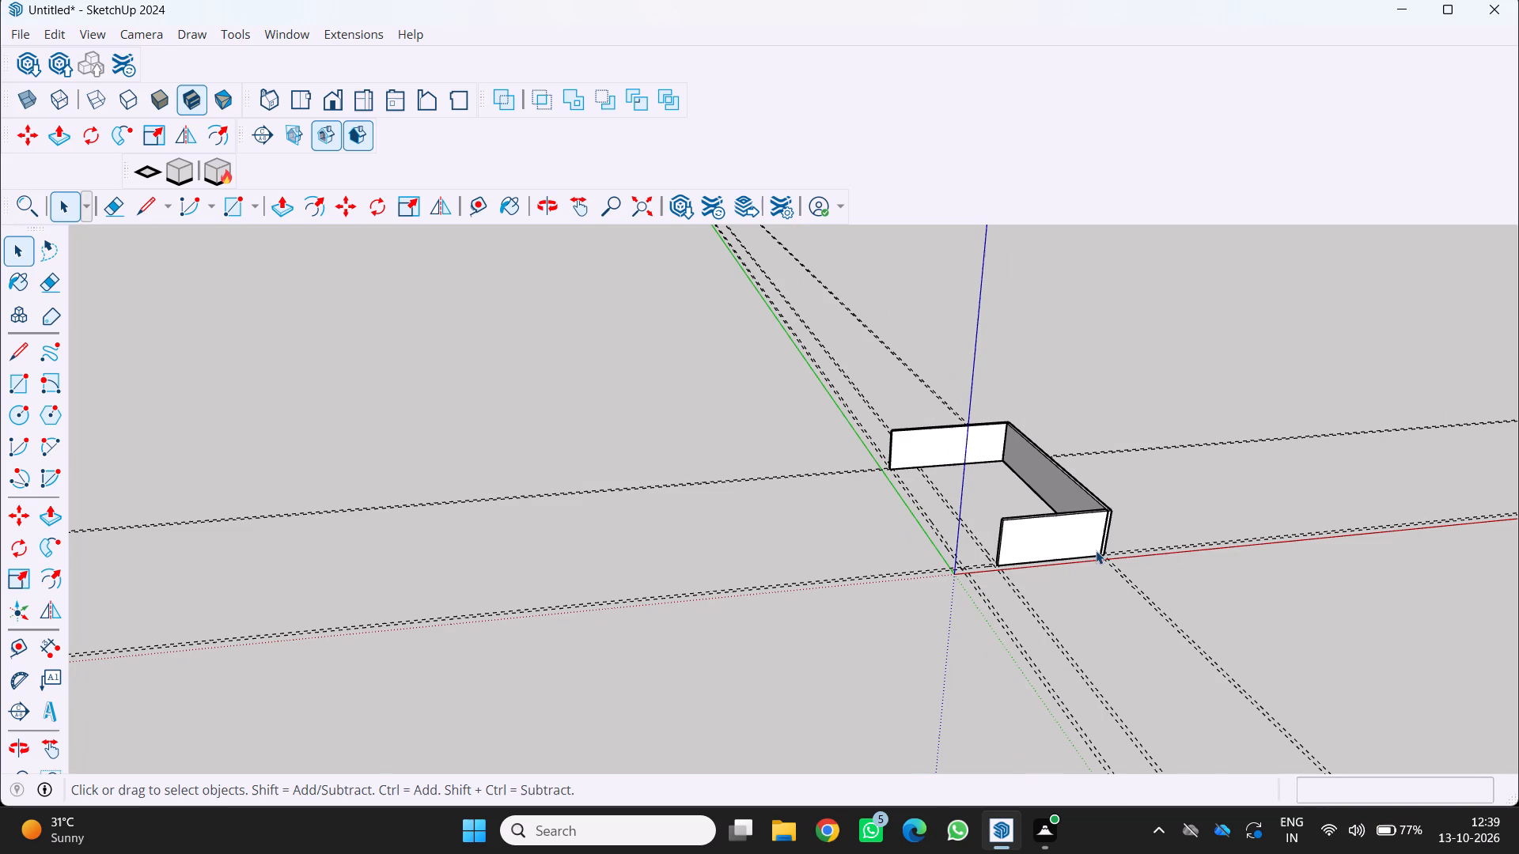
pyautogui.scroll(-3, 1169, 580)
pyautogui.moveTo(1145, 576); pyautogui.dragTo(1140, 523, button='middle')
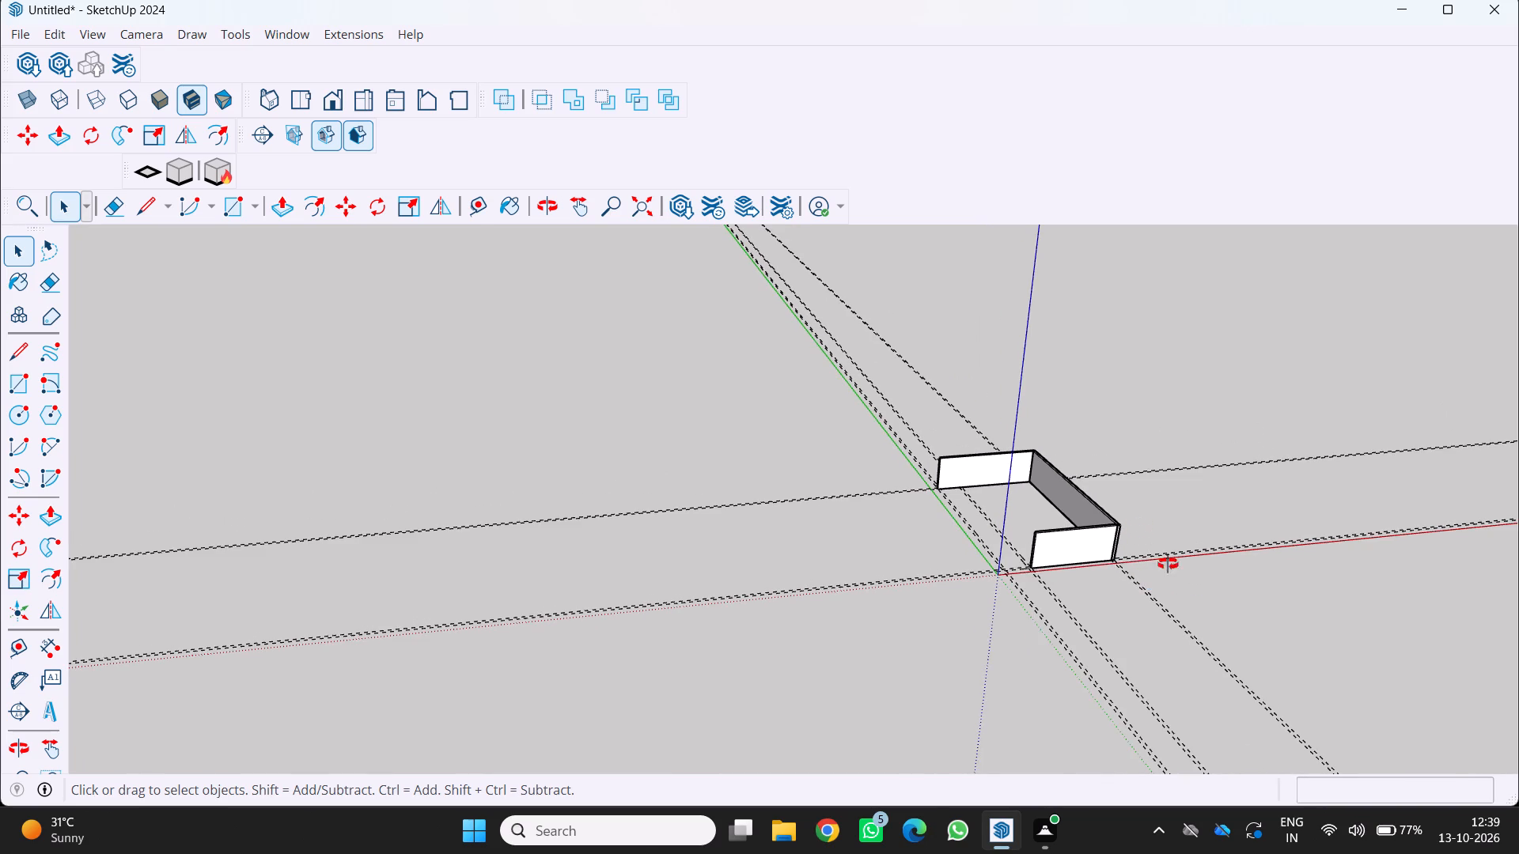
pyautogui.scroll(-3, 1411, 727)
pyautogui.moveTo(1392, 716); pyautogui.dragTo(1187, 449, button='middle')
pyautogui.scroll(-2, 1164, 434)
pyautogui.moveTo(1167, 436); pyautogui.dragTo(1173, 619, button='middle')
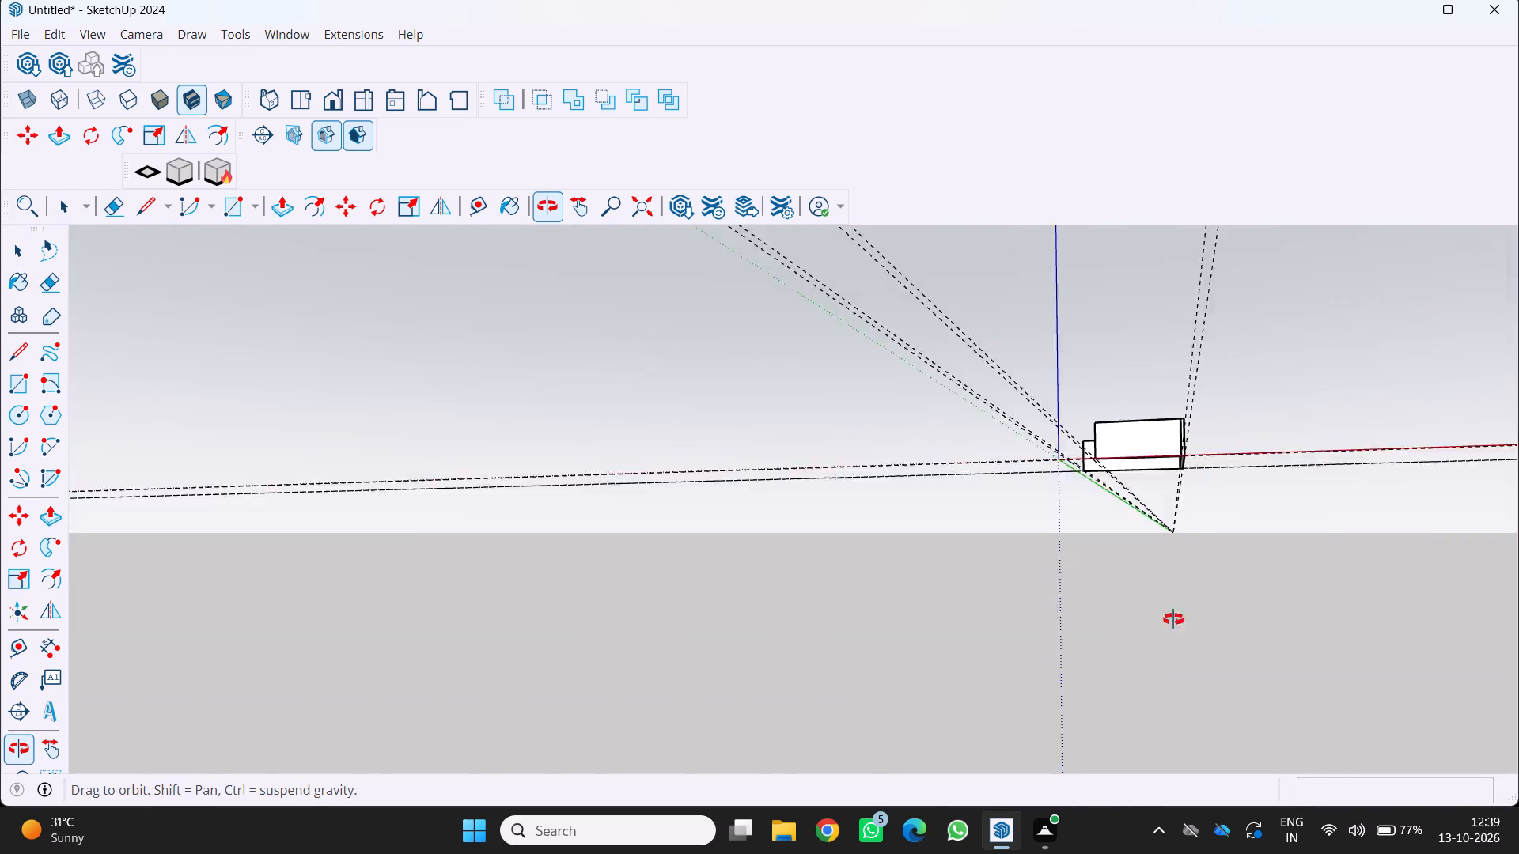
pyautogui.moveTo(1173, 619); pyautogui.dragTo(1176, 650, button='middle')
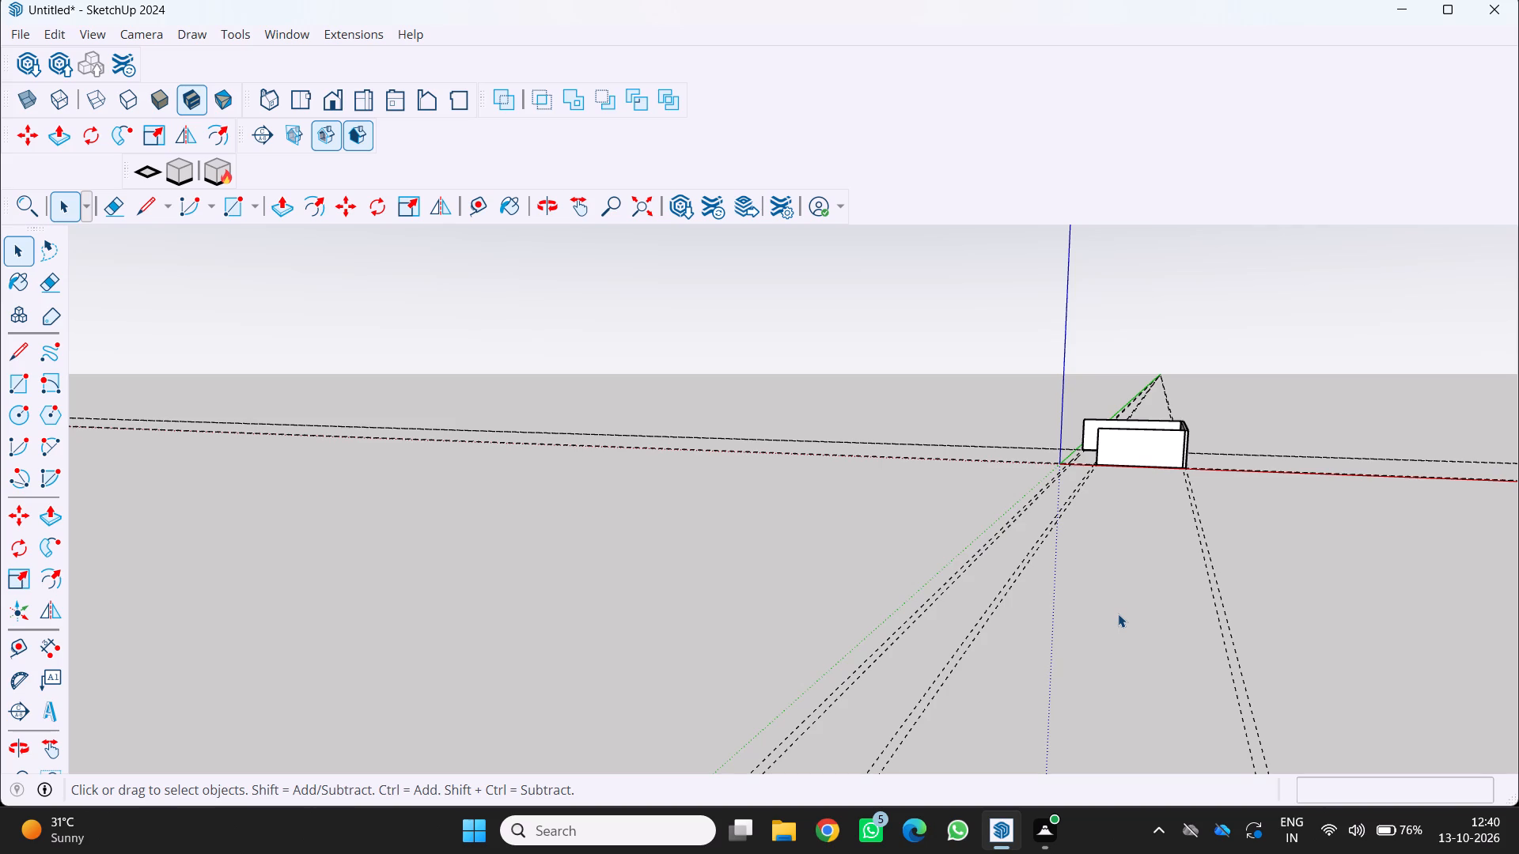
pyautogui.scroll(-2, 1100, 600)
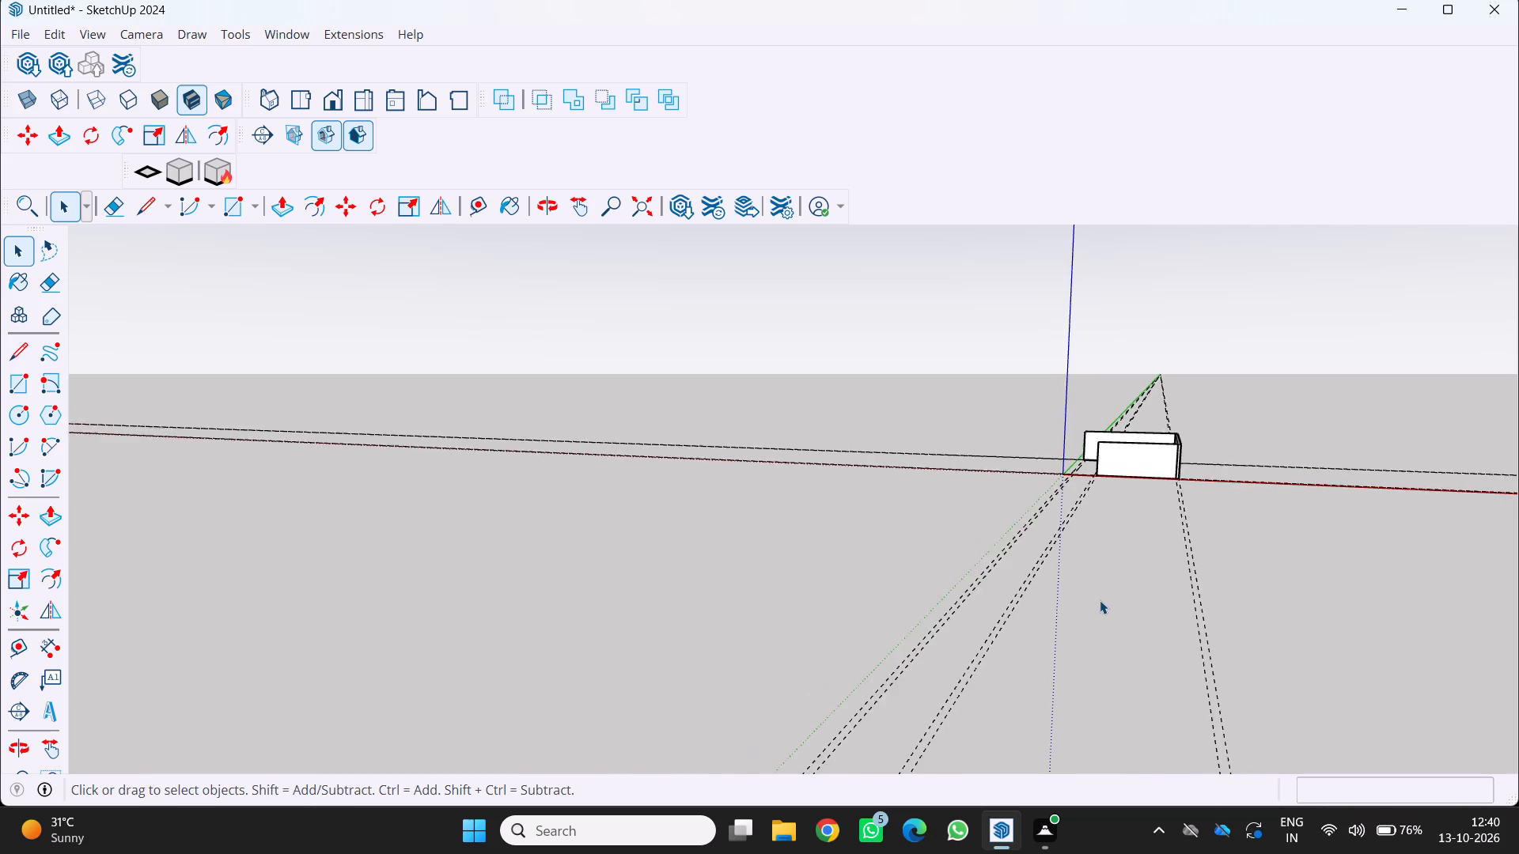
pyautogui.scroll(-3, 1100, 600)
pyautogui.moveTo(1104, 601); pyautogui.dragTo(1182, 685, button='middle')
pyautogui.scroll(3, 1093, 557)
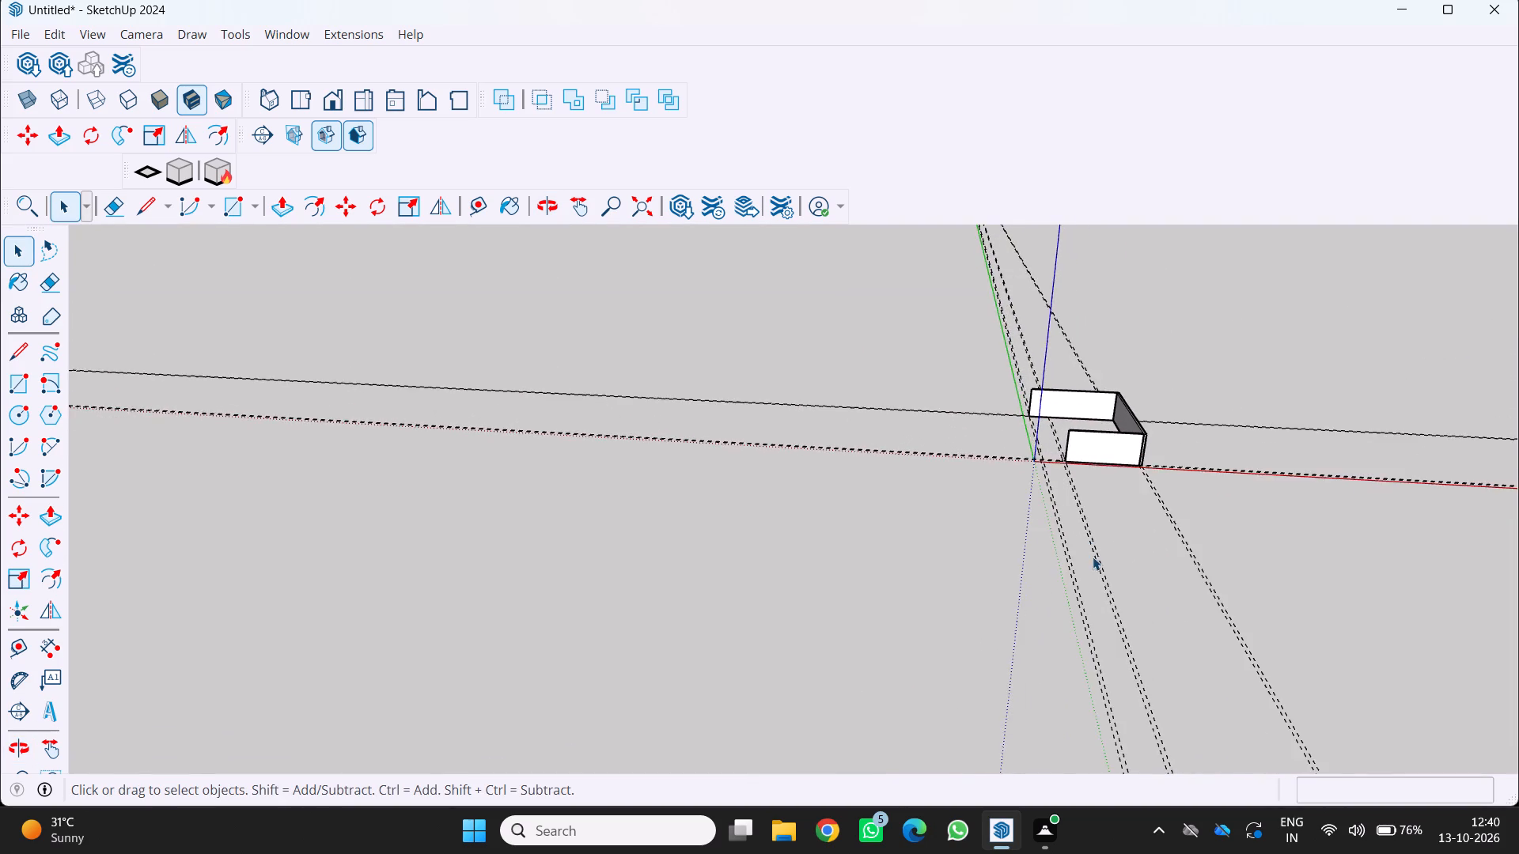
pyautogui.scroll(4, 1093, 557)
pyautogui.moveTo(1105, 560); pyautogui.dragTo(1125, 570, button='middle')
pyautogui.scroll(-1, 1118, 568)
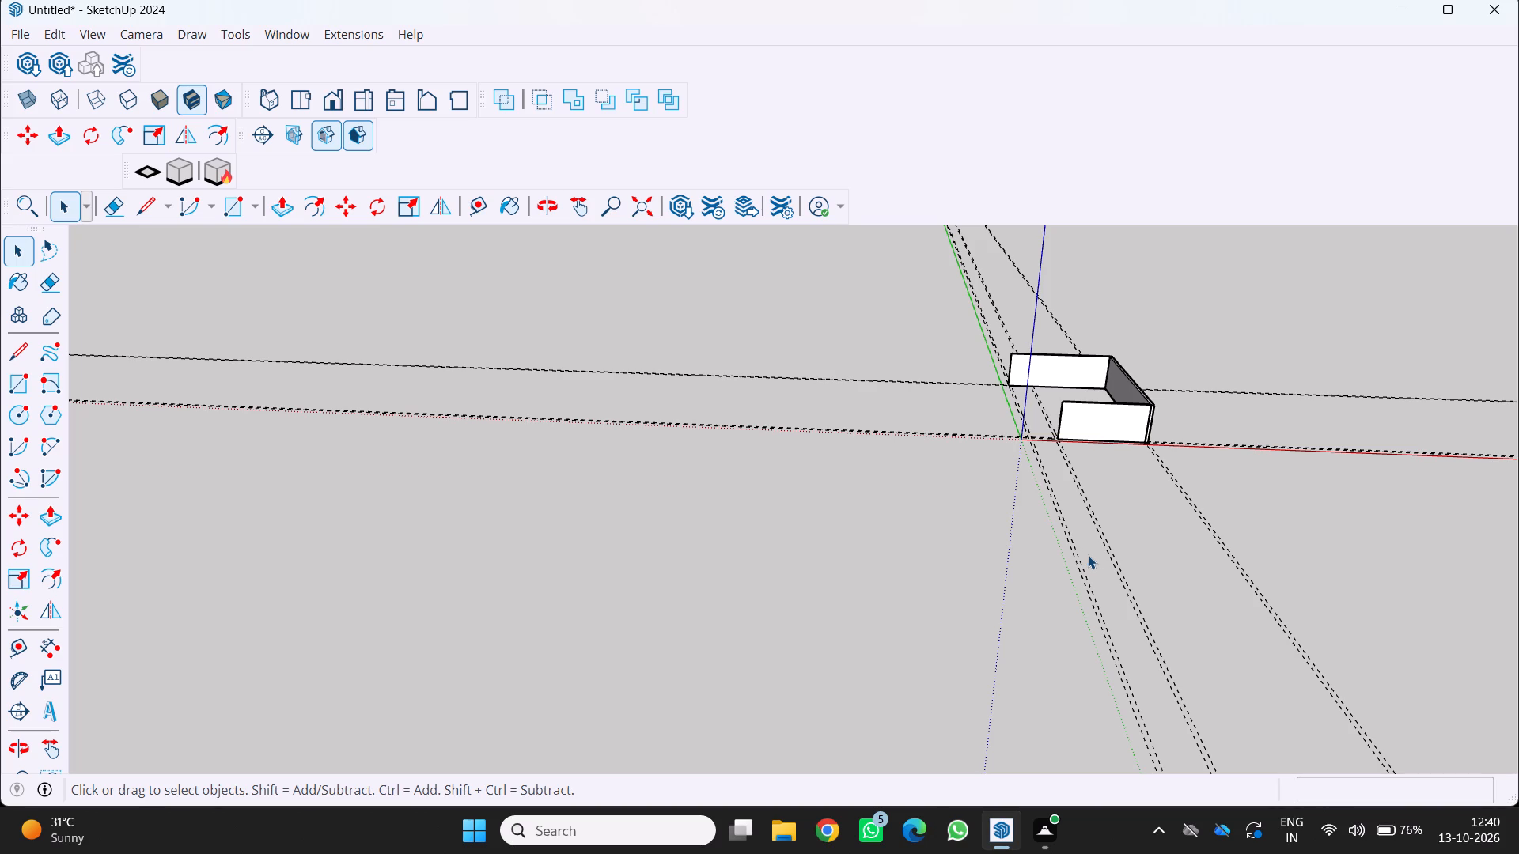
pyautogui.scroll(-1, 1088, 555)
pyautogui.middleClick(1089, 556)
pyautogui.scroll(1, 1088, 557)
pyautogui.scroll(4, 1100, 463)
pyautogui.moveTo(1104, 463); pyautogui.dragTo(1146, 482, button='middle')
pyautogui.scroll(-2, 1146, 482)
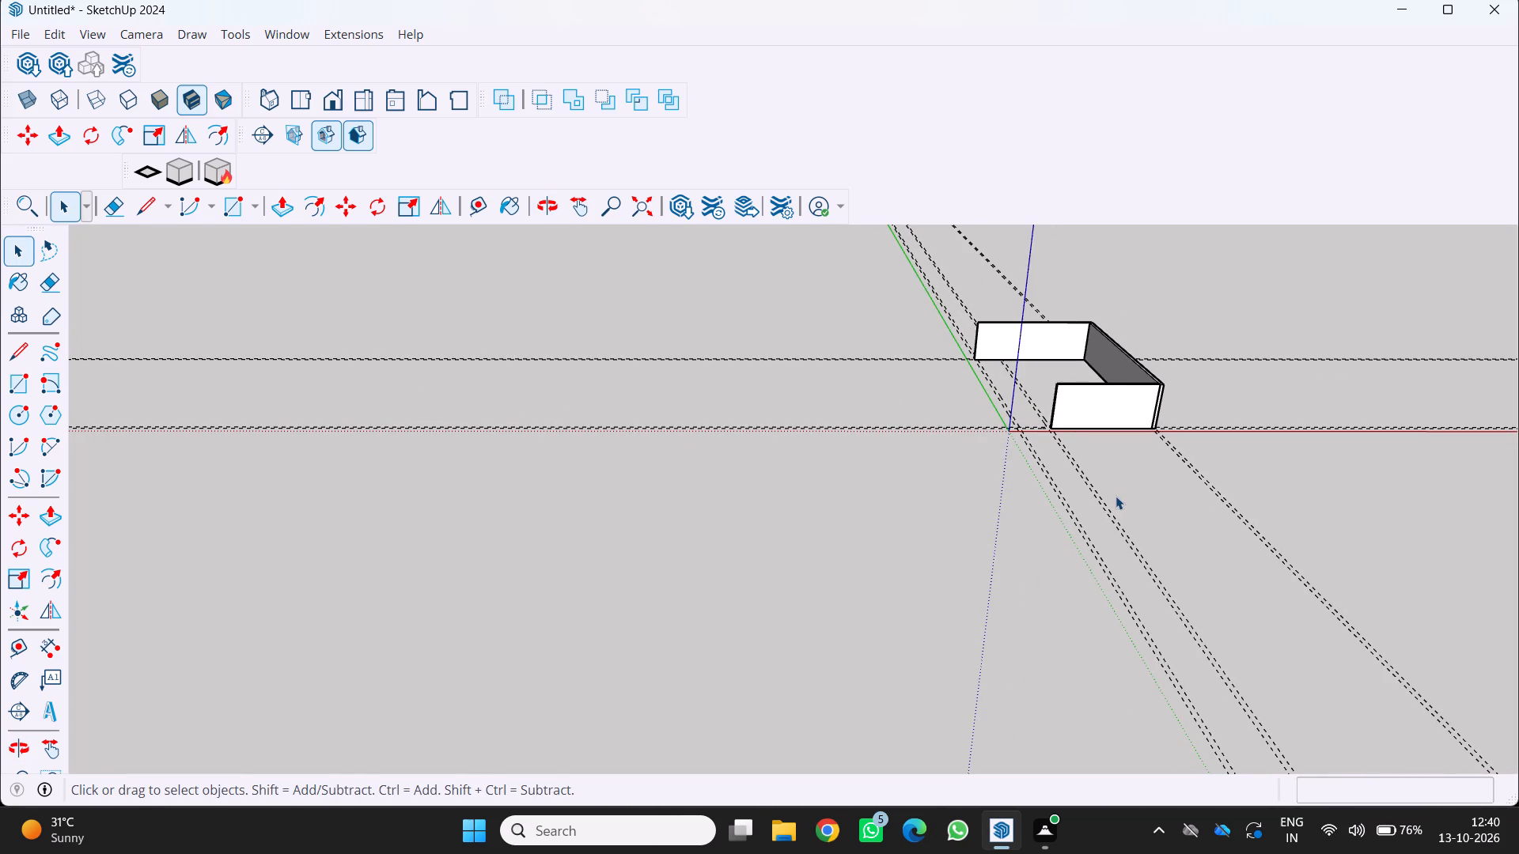
pyautogui.scroll(-2, 1127, 501)
pyautogui.moveTo(1141, 505); pyautogui.dragTo(1198, 525, button='middle')
pyautogui.scroll(4, 1158, 512)
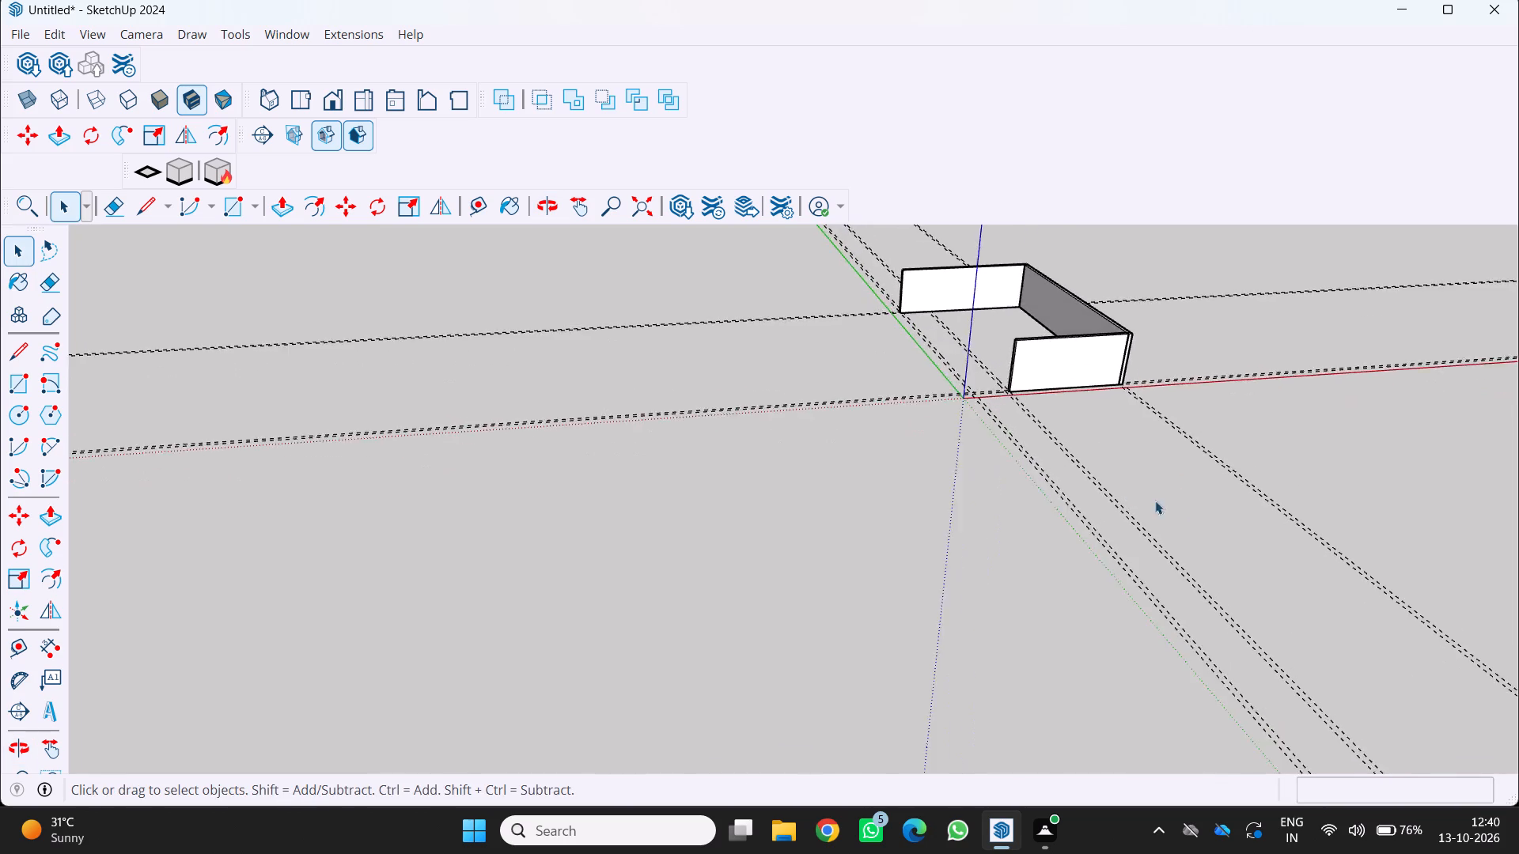
pyautogui.scroll(-1, 1496, 603)
pyautogui.moveTo(1518, 637); pyautogui.dragTo(1148, 622, button='middle')
pyautogui.scroll(-4, 1335, 392)
pyautogui.moveTo(1343, 396); pyautogui.dragTo(1241, 414, button='middle')
pyautogui.scroll(-4, 1217, 480)
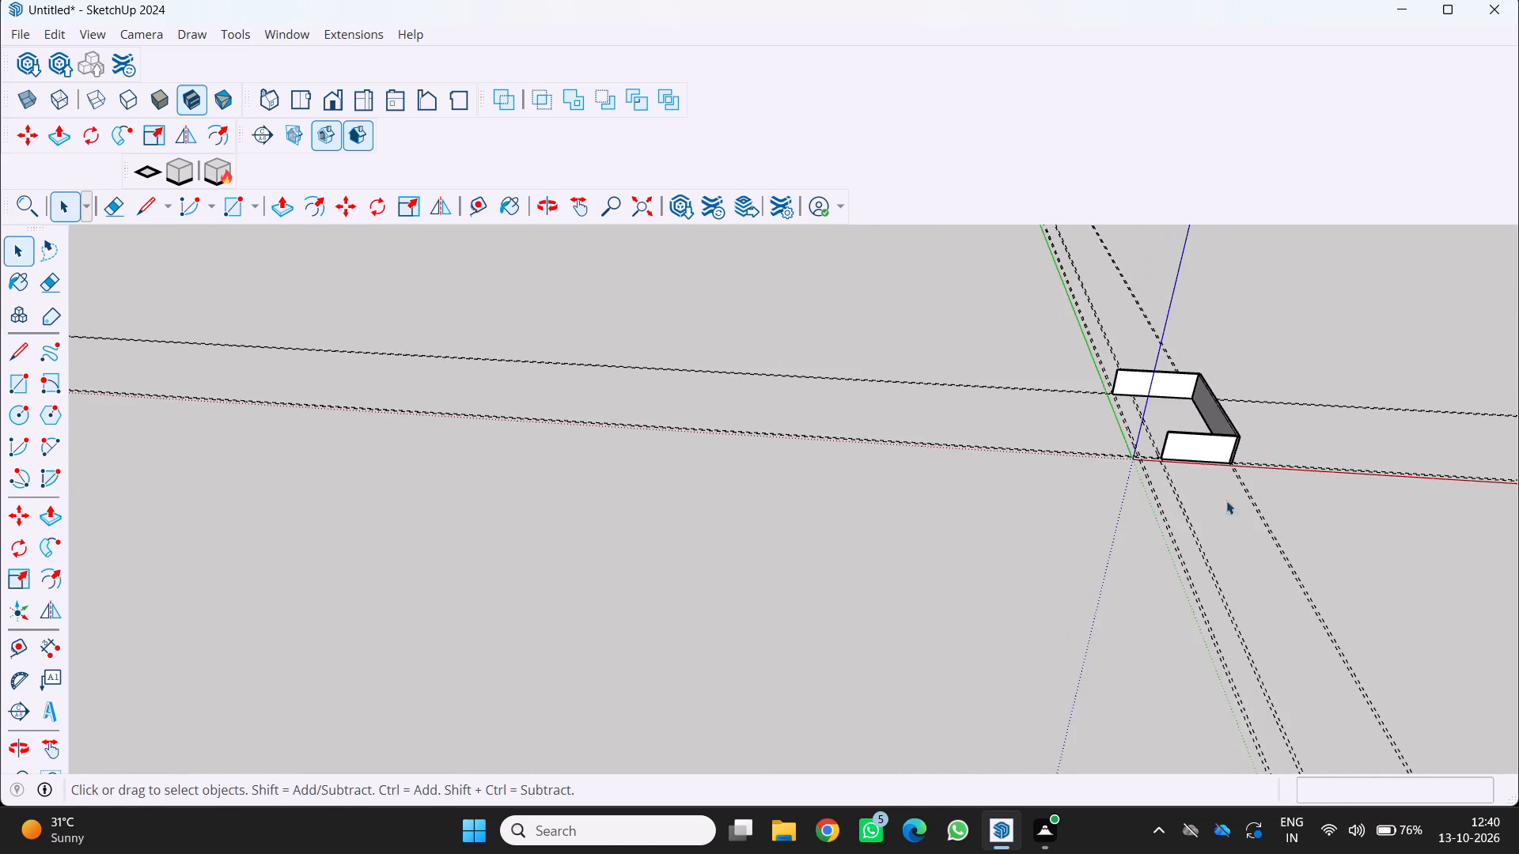
pyautogui.scroll(1, 1243, 515)
pyautogui.moveTo(1242, 520); pyautogui.dragTo(1234, 376, button='middle')
pyautogui.scroll(3, 1213, 414)
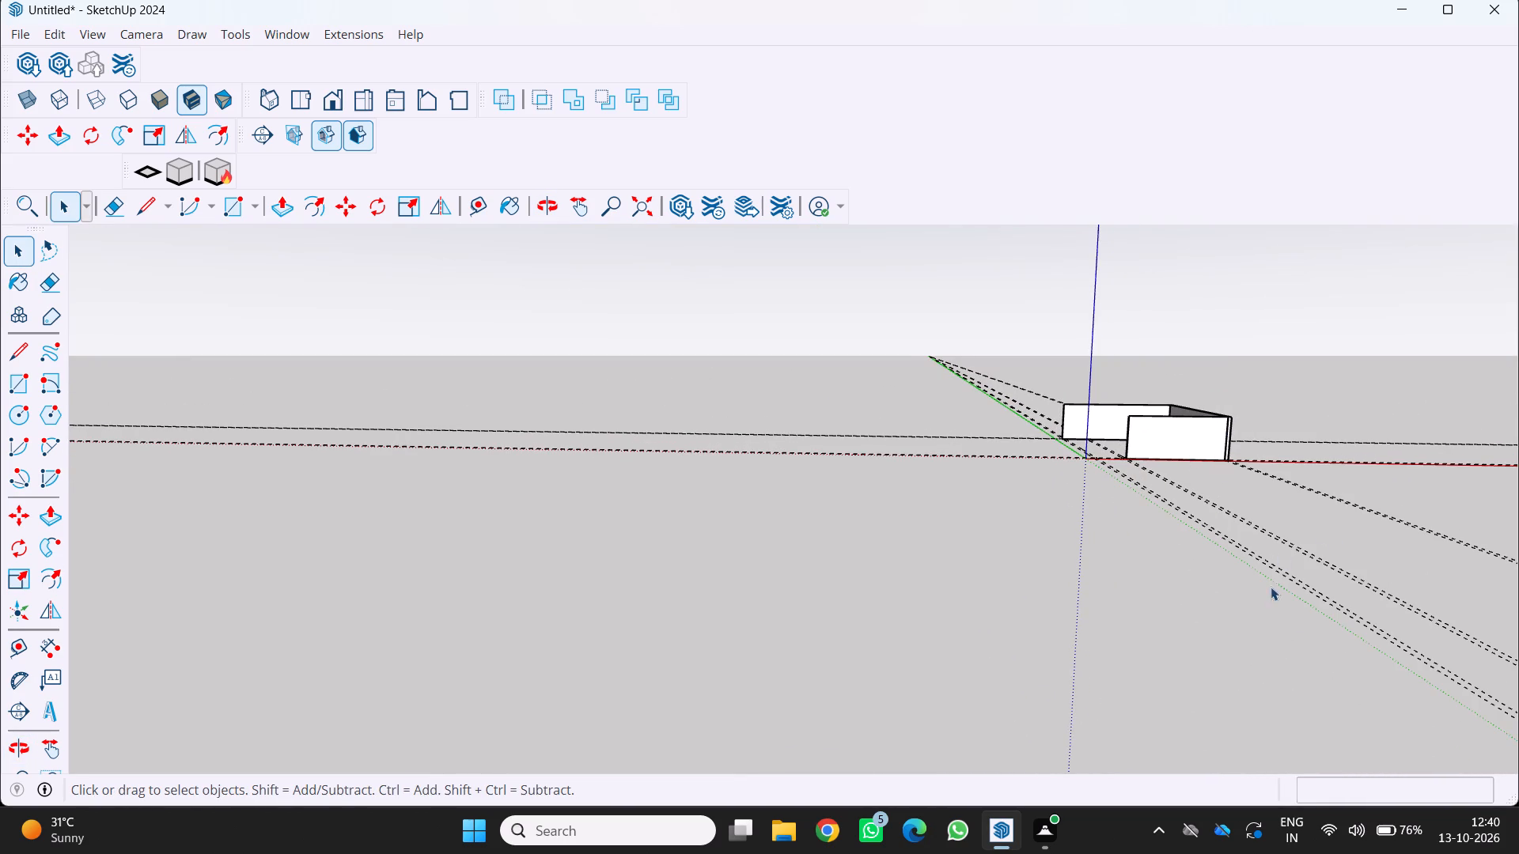
pyautogui.scroll(-1, 1315, 627)
pyautogui.moveTo(1311, 625); pyautogui.dragTo(1230, 563, button='middle')
pyautogui.scroll(-6, 1230, 536)
pyautogui.scroll(1, 1233, 513)
pyautogui.moveTo(1233, 513); pyautogui.dragTo(1200, 660, button='middle')
pyautogui.scroll(-1, 1208, 500)
pyautogui.moveTo(1210, 498); pyautogui.dragTo(1219, 568, button='middle')
pyautogui.scroll(2, 1192, 557)
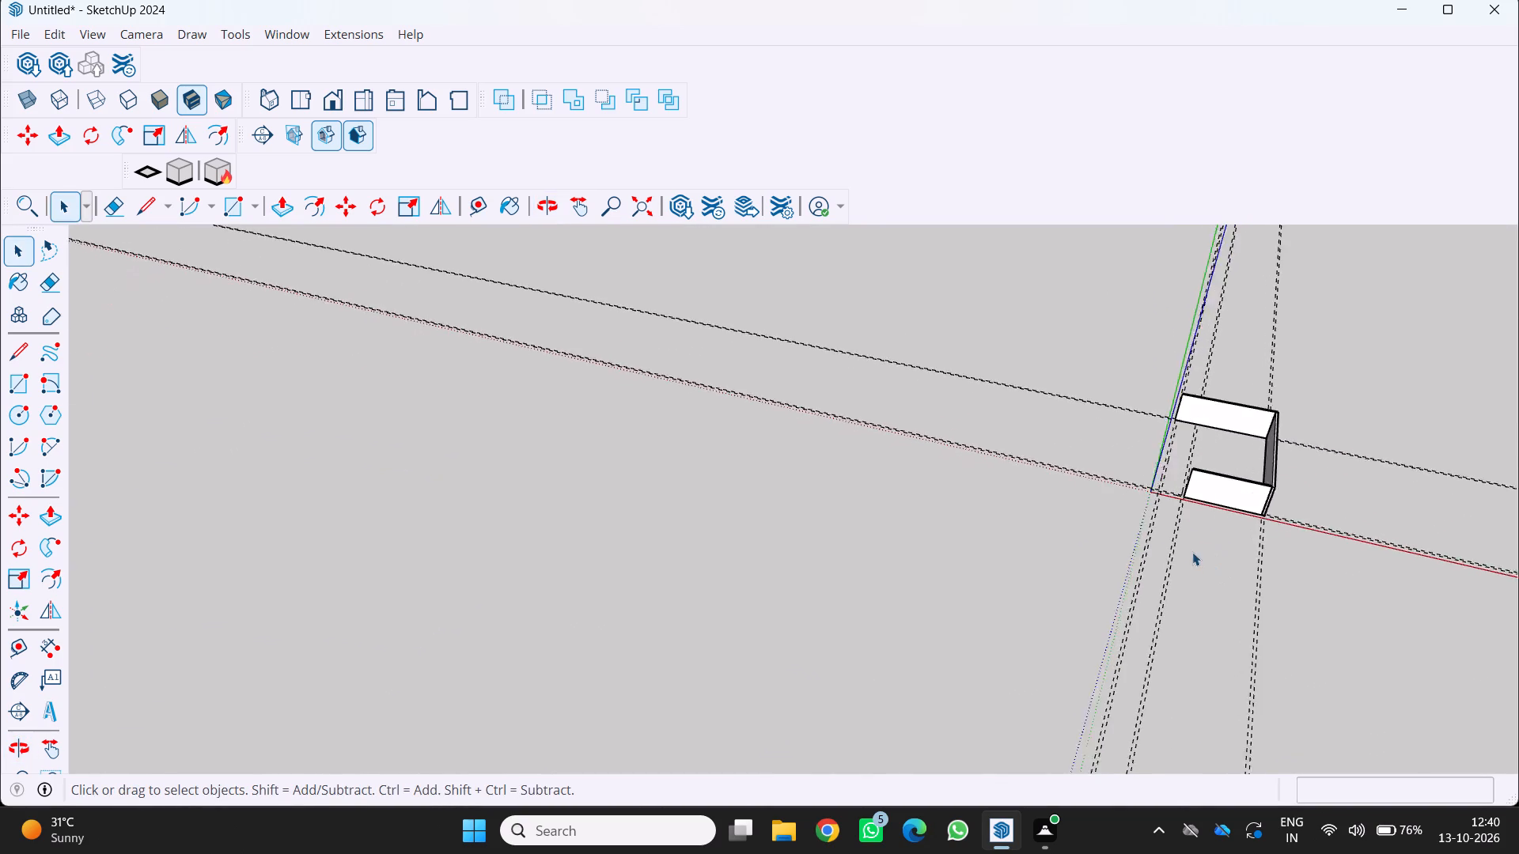
pyautogui.scroll(5, 1192, 552)
pyautogui.moveTo(1203, 521); pyautogui.dragTo(1232, 534, button='middle')
pyautogui.scroll(-3, 1232, 534)
pyautogui.keyDown('shift'); pyautogui.moveTo(1191, 543); pyautogui.dragTo(1198, 546, button='middle'); pyautogui.keyUp('shift')
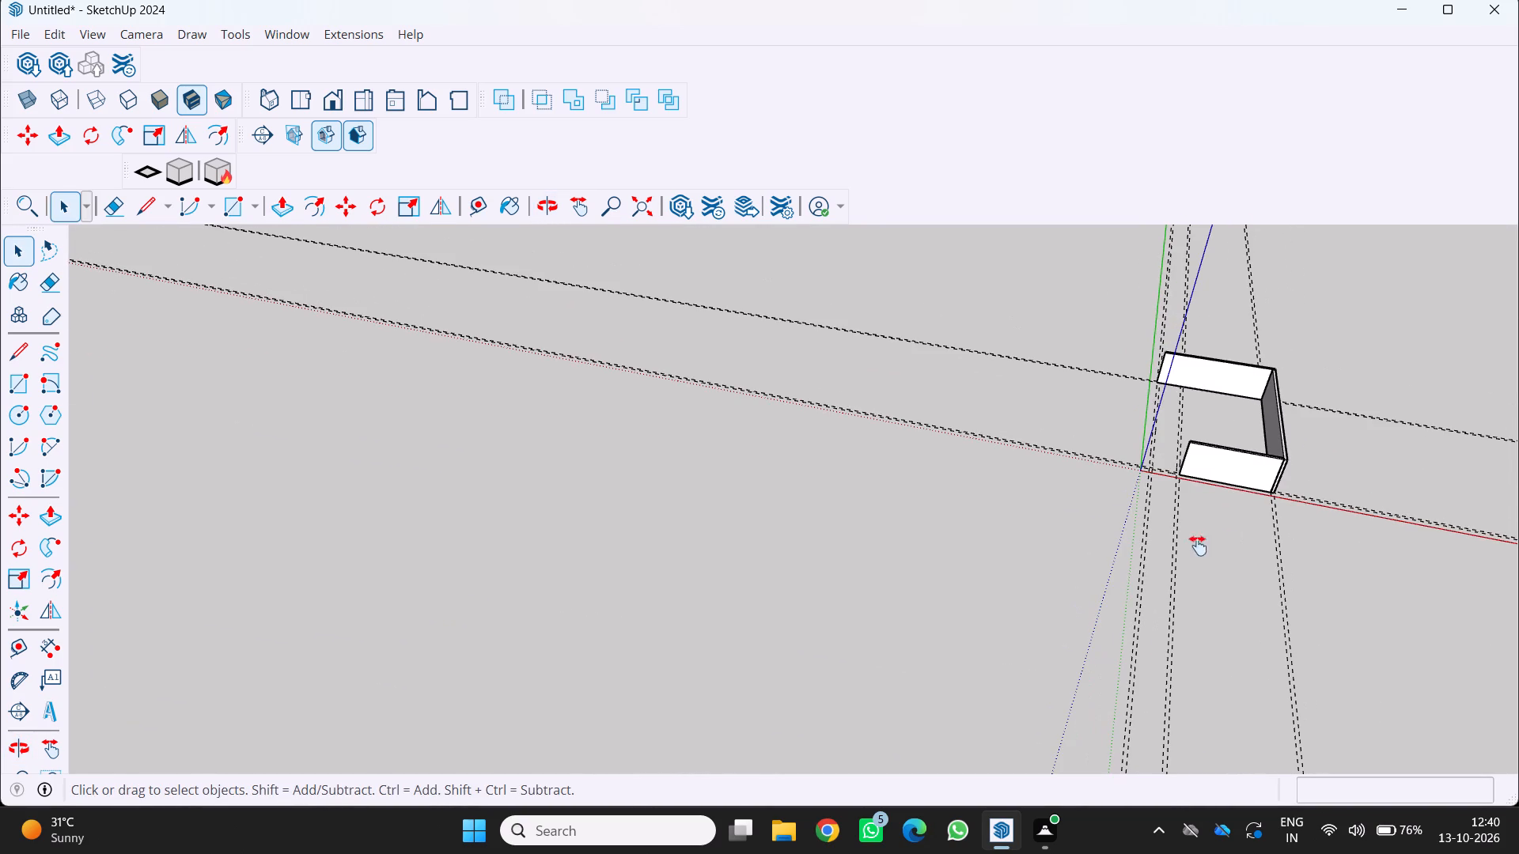
pyautogui.keyDown('shift'); pyautogui.moveTo(1198, 546); pyautogui.dragTo(1290, 703, button='middle'); pyautogui.keyUp('shift')
pyautogui.keyDown('shift'); pyautogui.scroll(4, 1133, 620); pyautogui.keyUp('shift')
pyautogui.moveTo(1318, 668); pyautogui.dragTo(1230, 610, button='middle')
pyautogui.scroll(1, 1246, 628)
pyautogui.scroll(1, 1209, 686)
pyautogui.scroll(-5, 1212, 689)
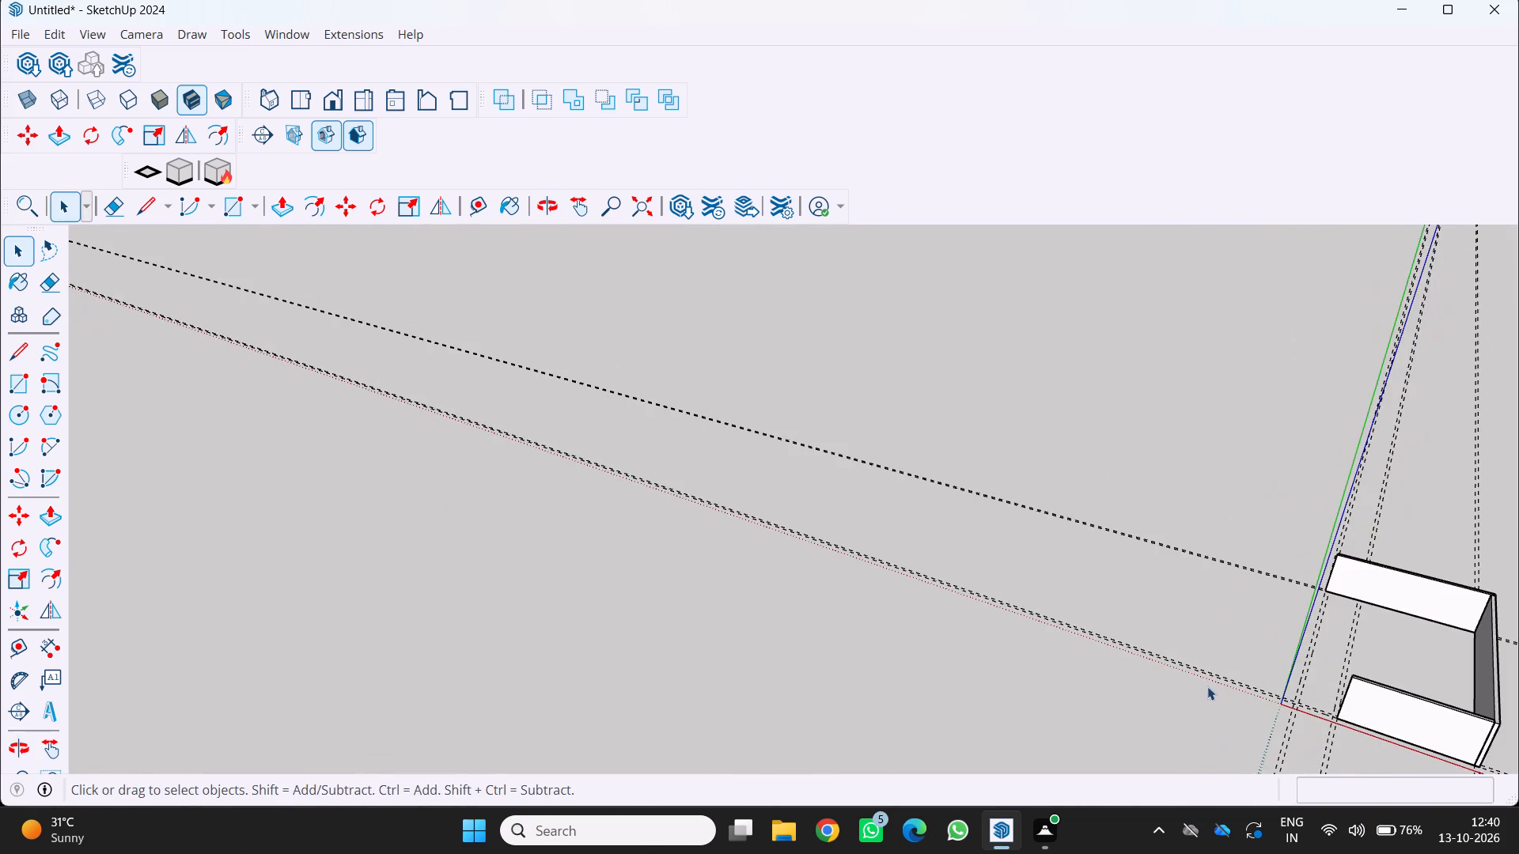
pyautogui.keyDown('shift'); pyautogui.moveTo(1206, 681); pyautogui.dragTo(1181, 509, button='middle'); pyautogui.keyUp('shift')
pyautogui.keyDown('shift'); pyautogui.scroll(4, 1466, 454); pyautogui.keyUp('shift')
pyautogui.moveTo(1291, 342); pyautogui.dragTo(1335, 399, button='middle')
pyautogui.scroll(1, 1334, 399)
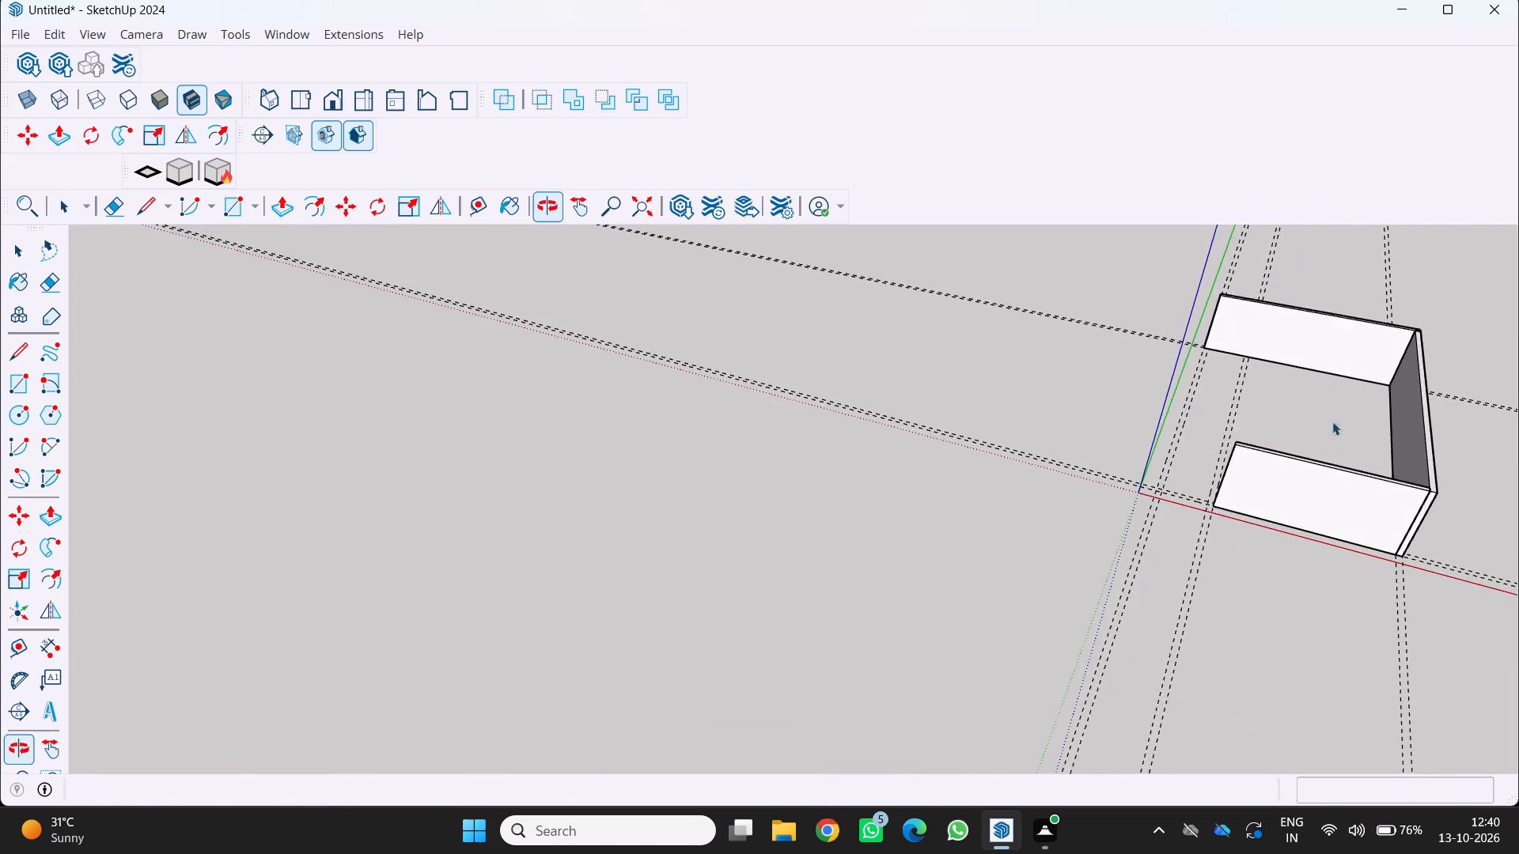
pyautogui.scroll(-5, 1438, 520)
pyautogui.moveTo(1241, 406); pyautogui.dragTo(1260, 451, button='middle')
pyautogui.scroll(4, 1276, 415)
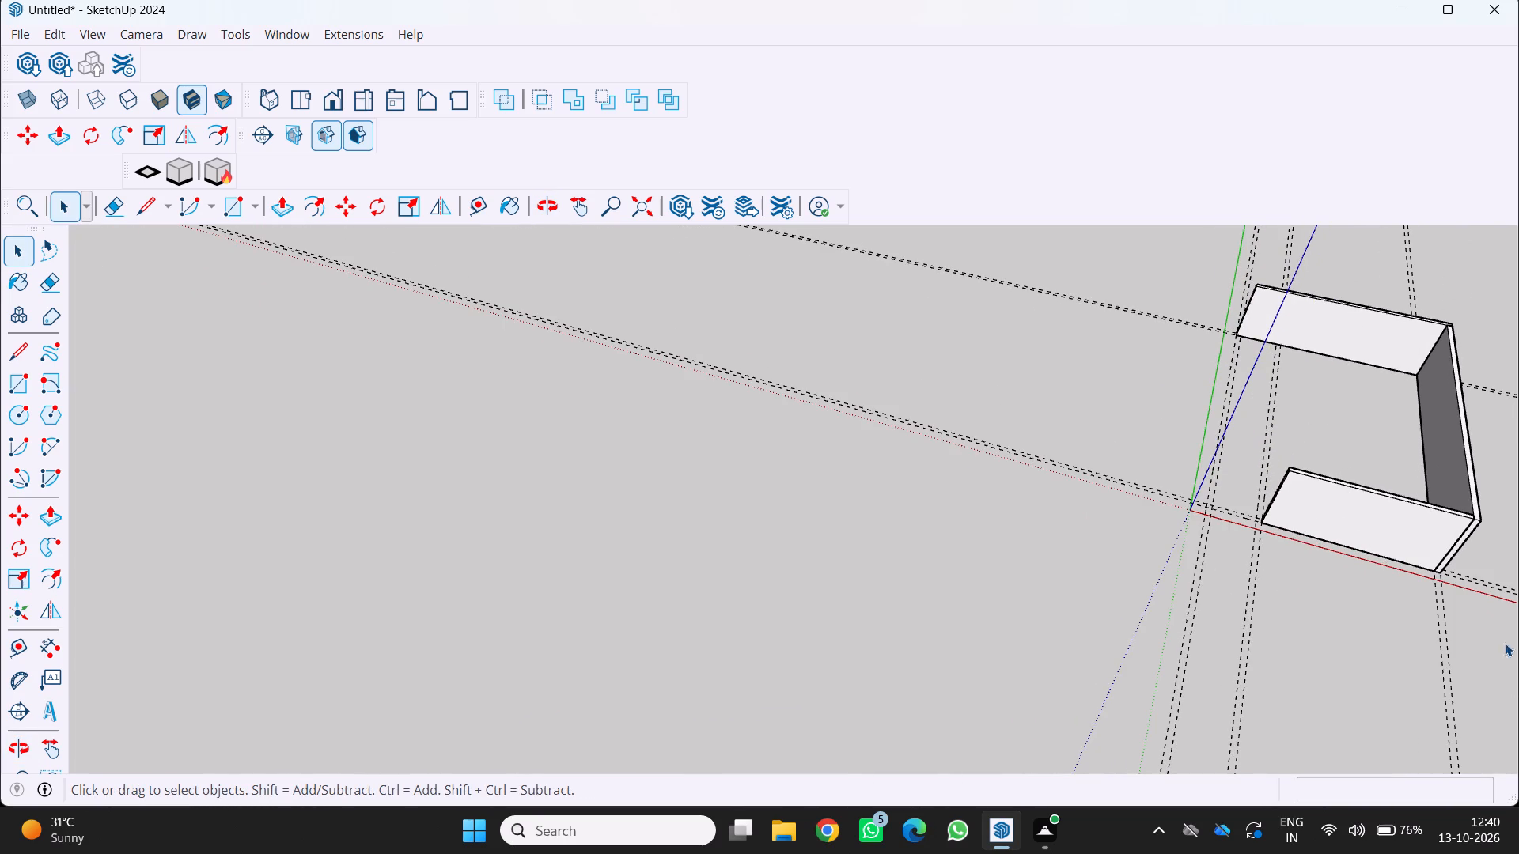
# Draw a 49' 3" by 9" rectangle between the guides beside the green axis, from the back wall's free bottom corner to the outer front guide.
pyautogui.scroll(2, 1097, 376)
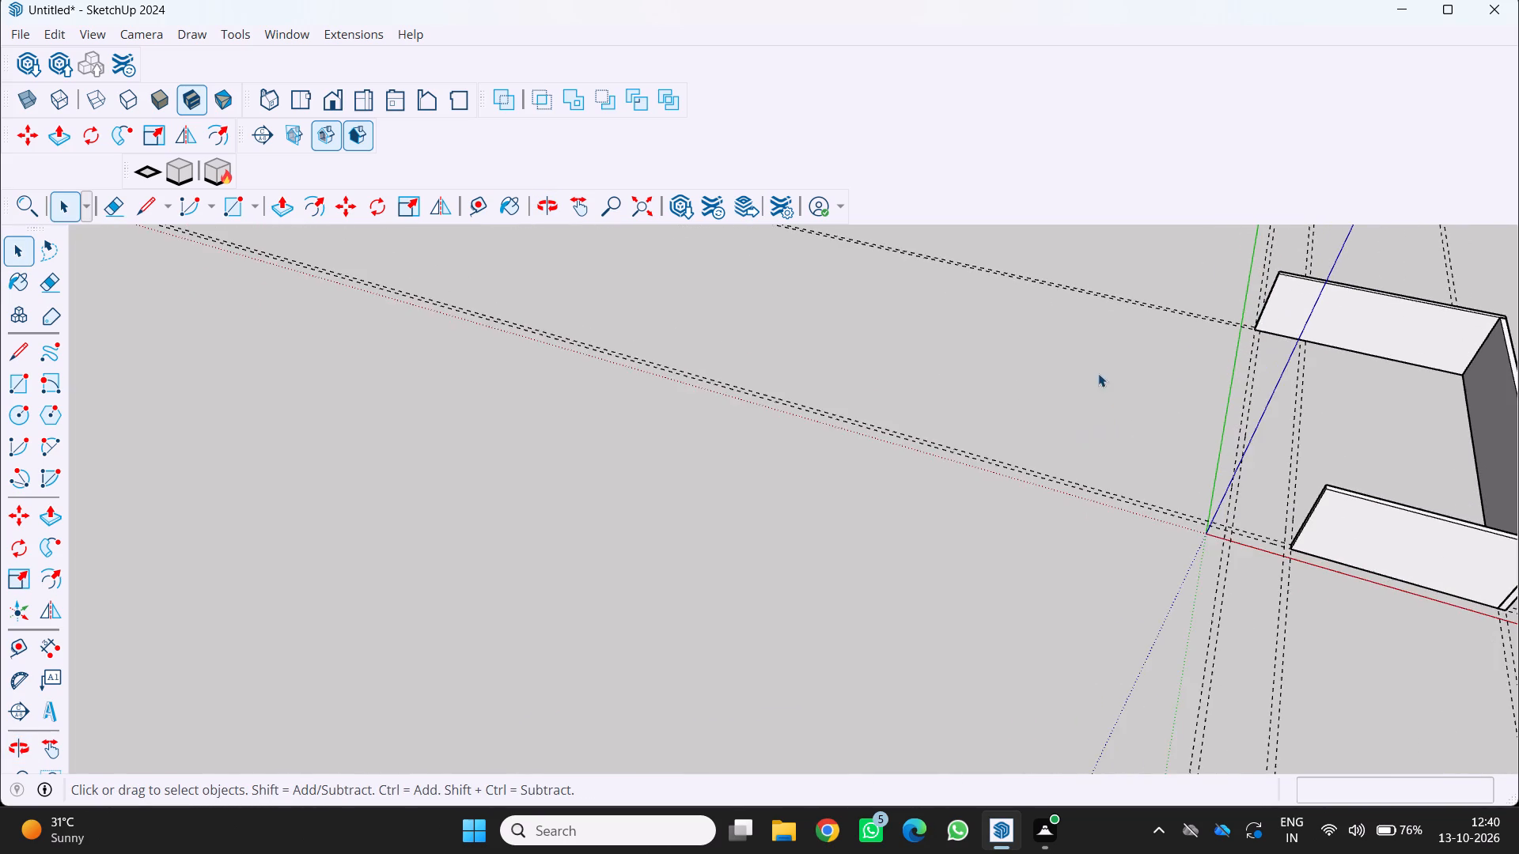
pyautogui.scroll(4, 1281, 421)
pyautogui.moveTo(1280, 392); pyautogui.dragTo(1235, 339, button='middle')
pyautogui.scroll(3, 1294, 429)
pyautogui.press('r')
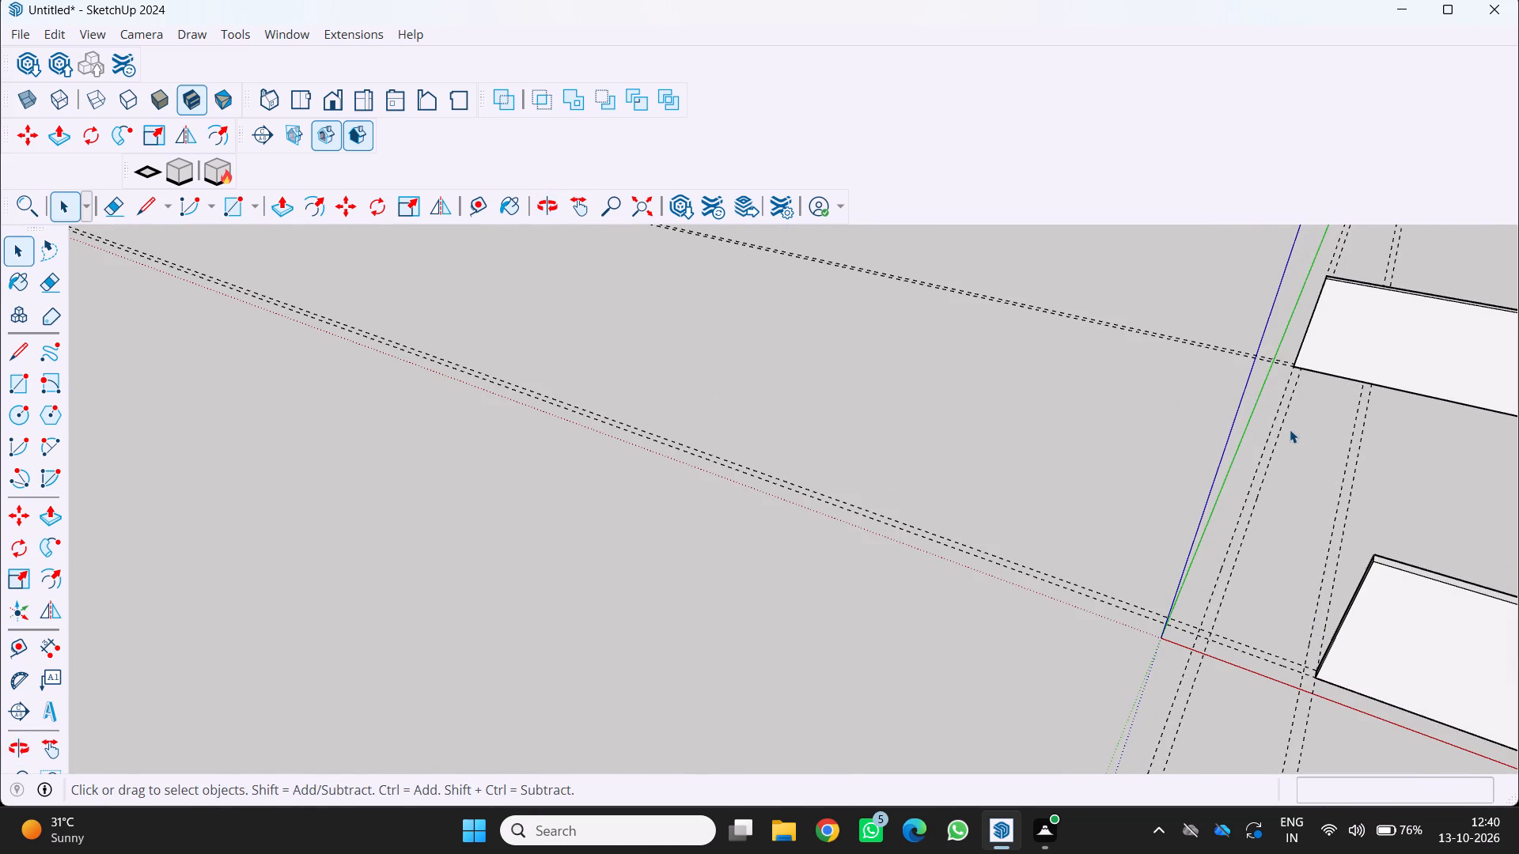
pyautogui.scroll(9, 1289, 429)
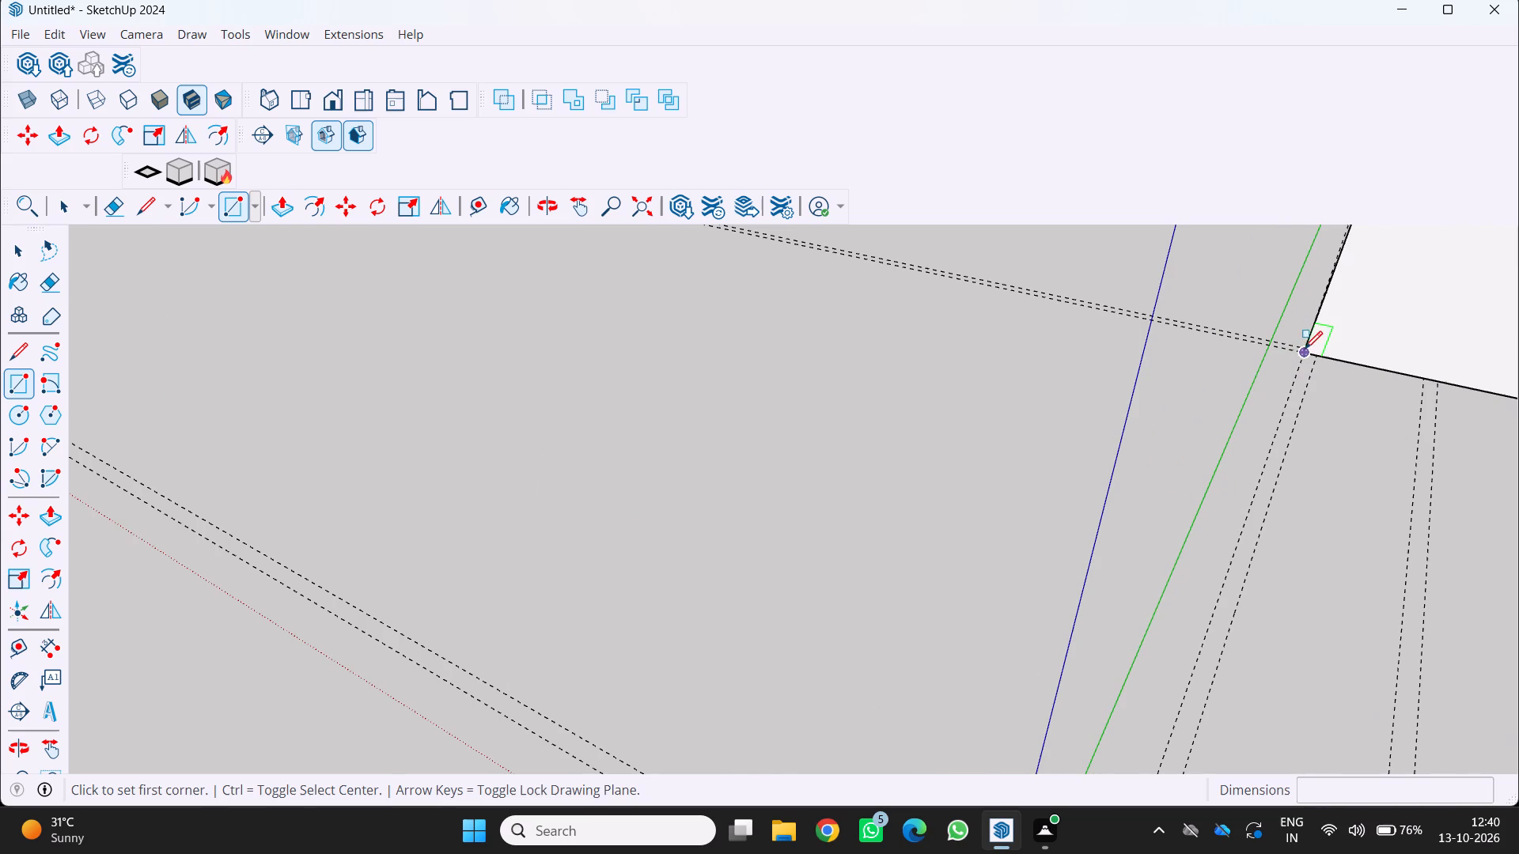
pyautogui.click(1305, 357)
pyautogui.scroll(-9, 1215, 478)
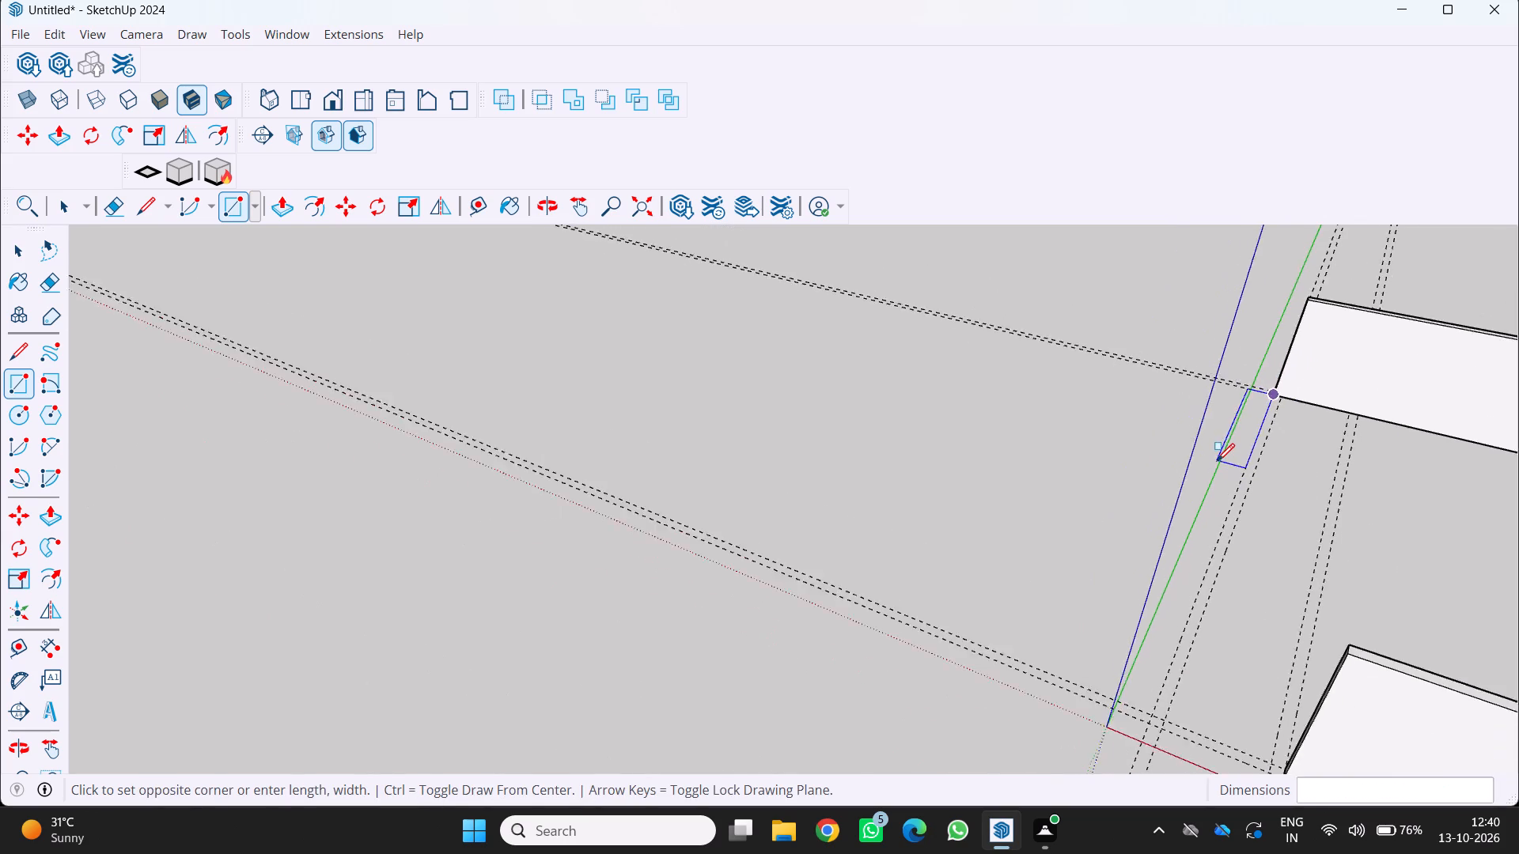
pyautogui.scroll(-8, 1217, 461)
pyautogui.scroll(8, 1225, 616)
pyautogui.moveTo(1211, 608); pyautogui.dragTo(1234, 604, button='middle')
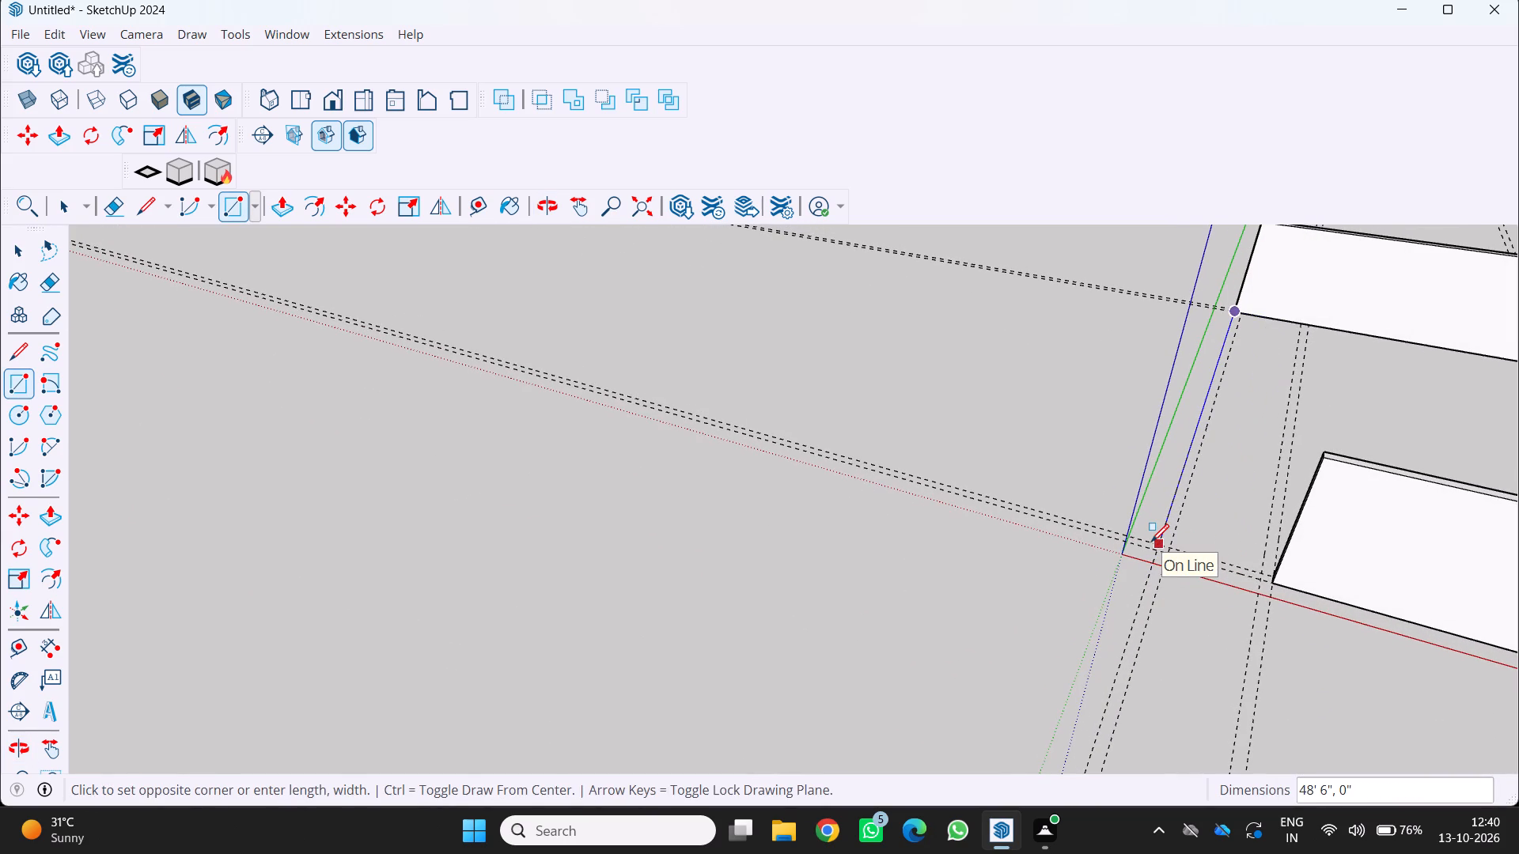
pyautogui.scroll(7, 1156, 576)
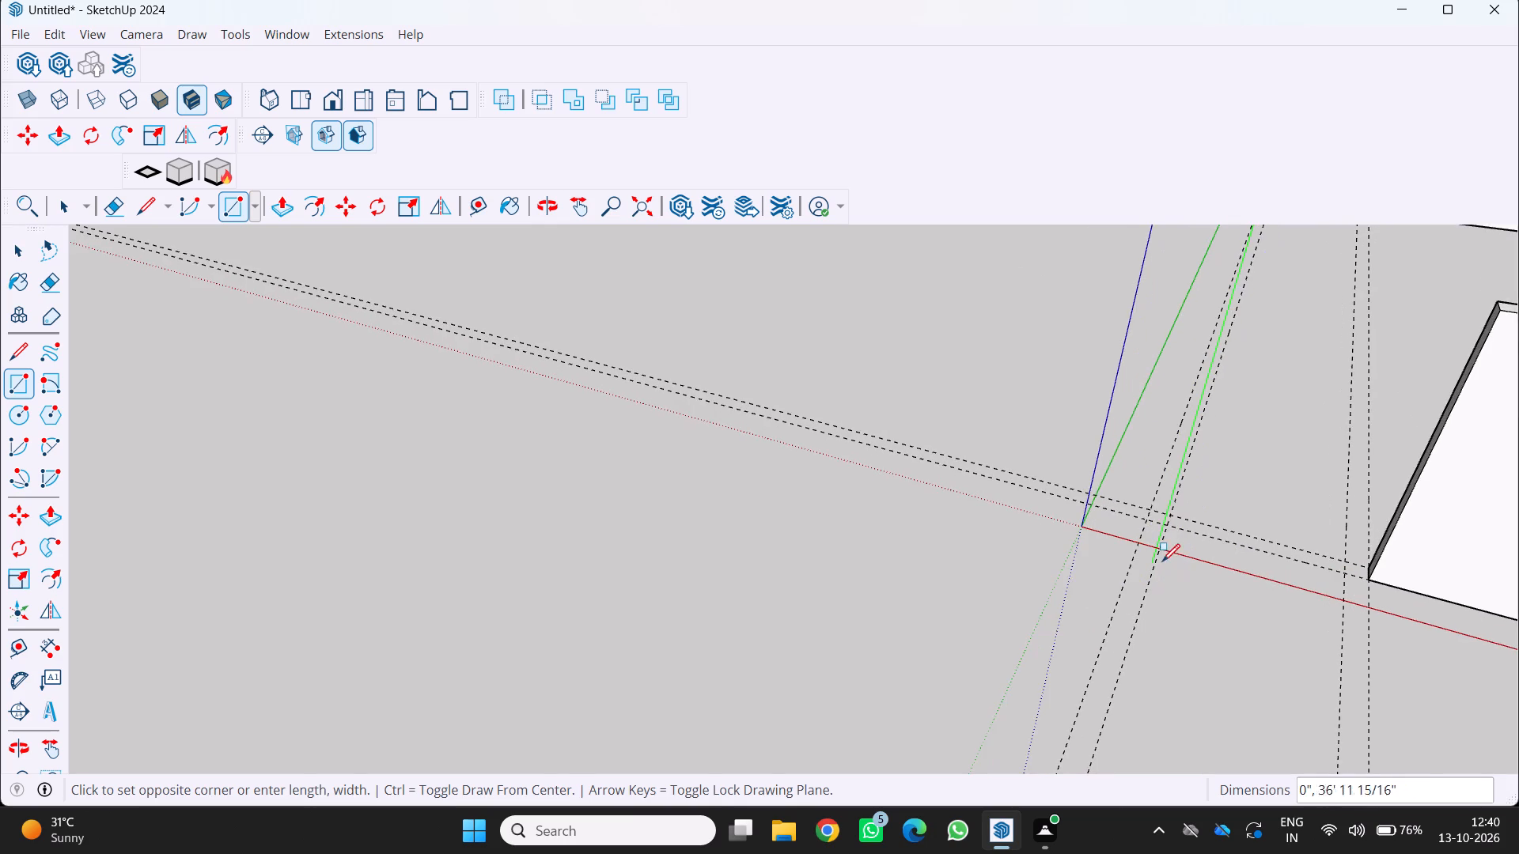
pyautogui.scroll(2, 1167, 523)
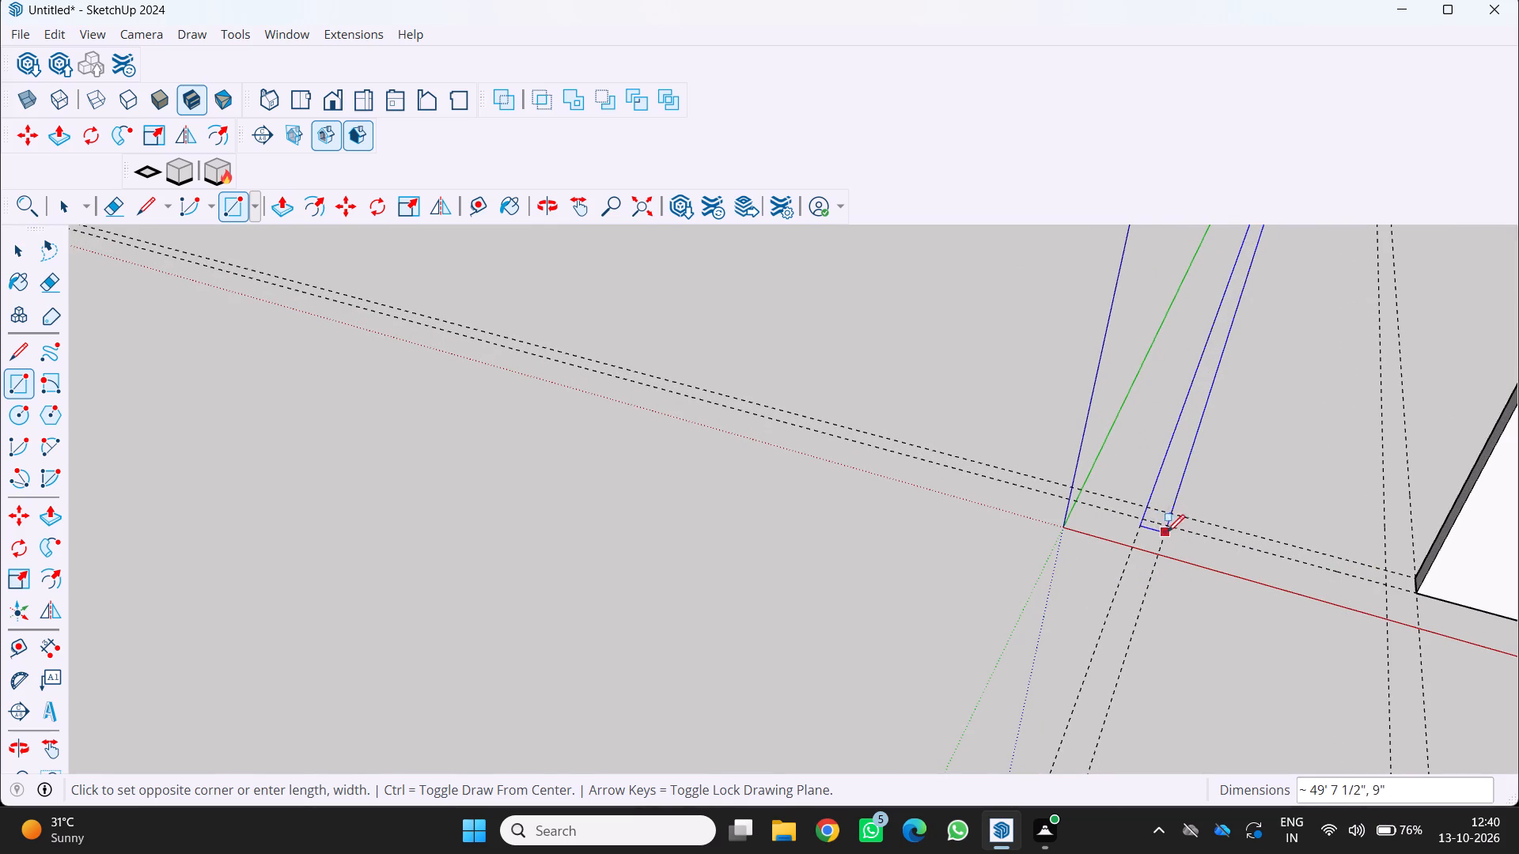
pyautogui.click(1162, 530)
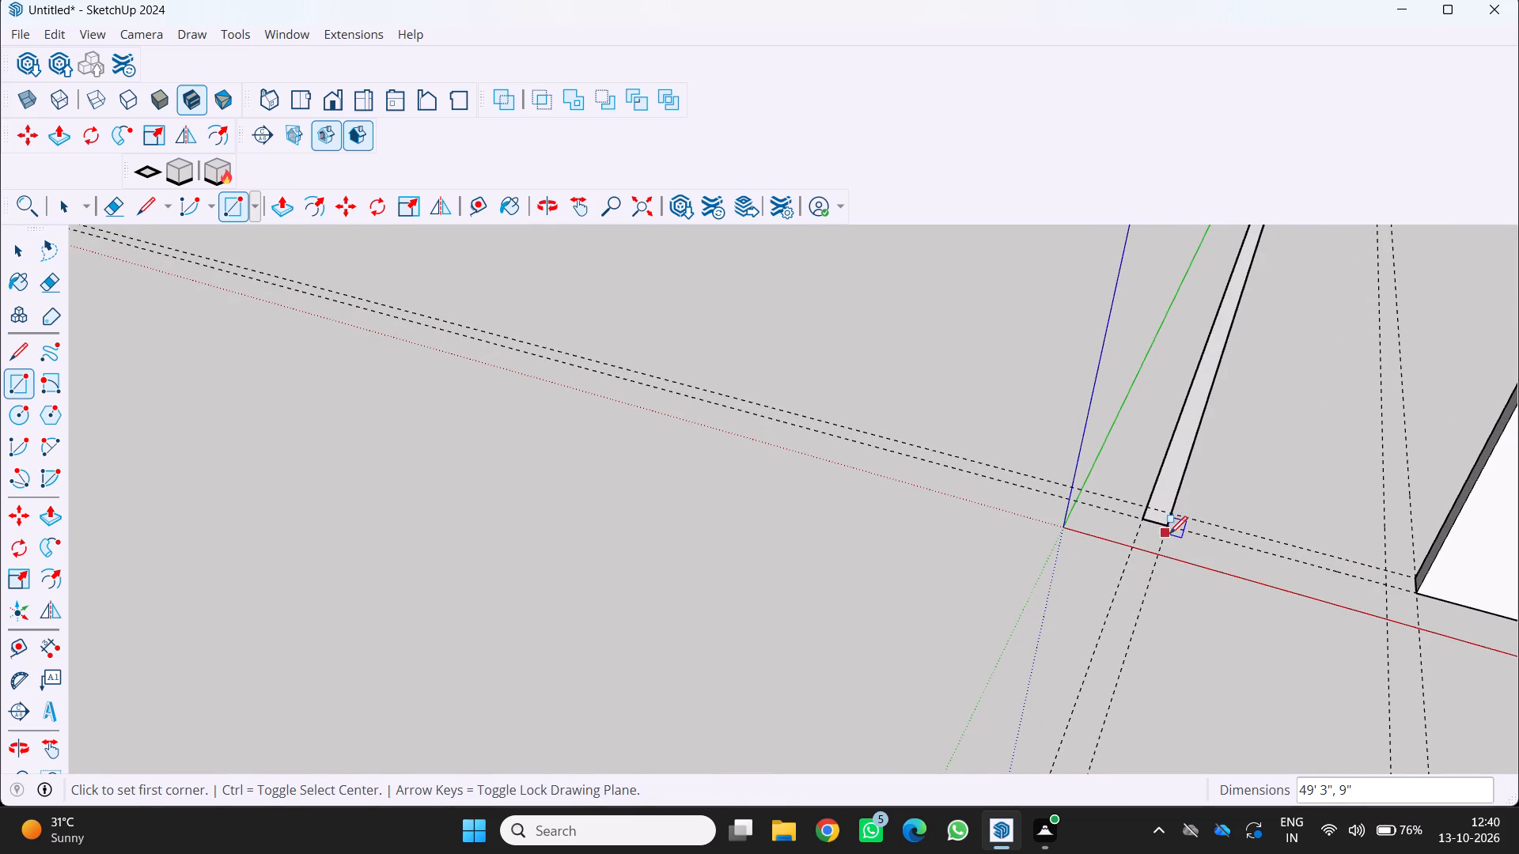
pyautogui.press('space')
pyautogui.press('space')
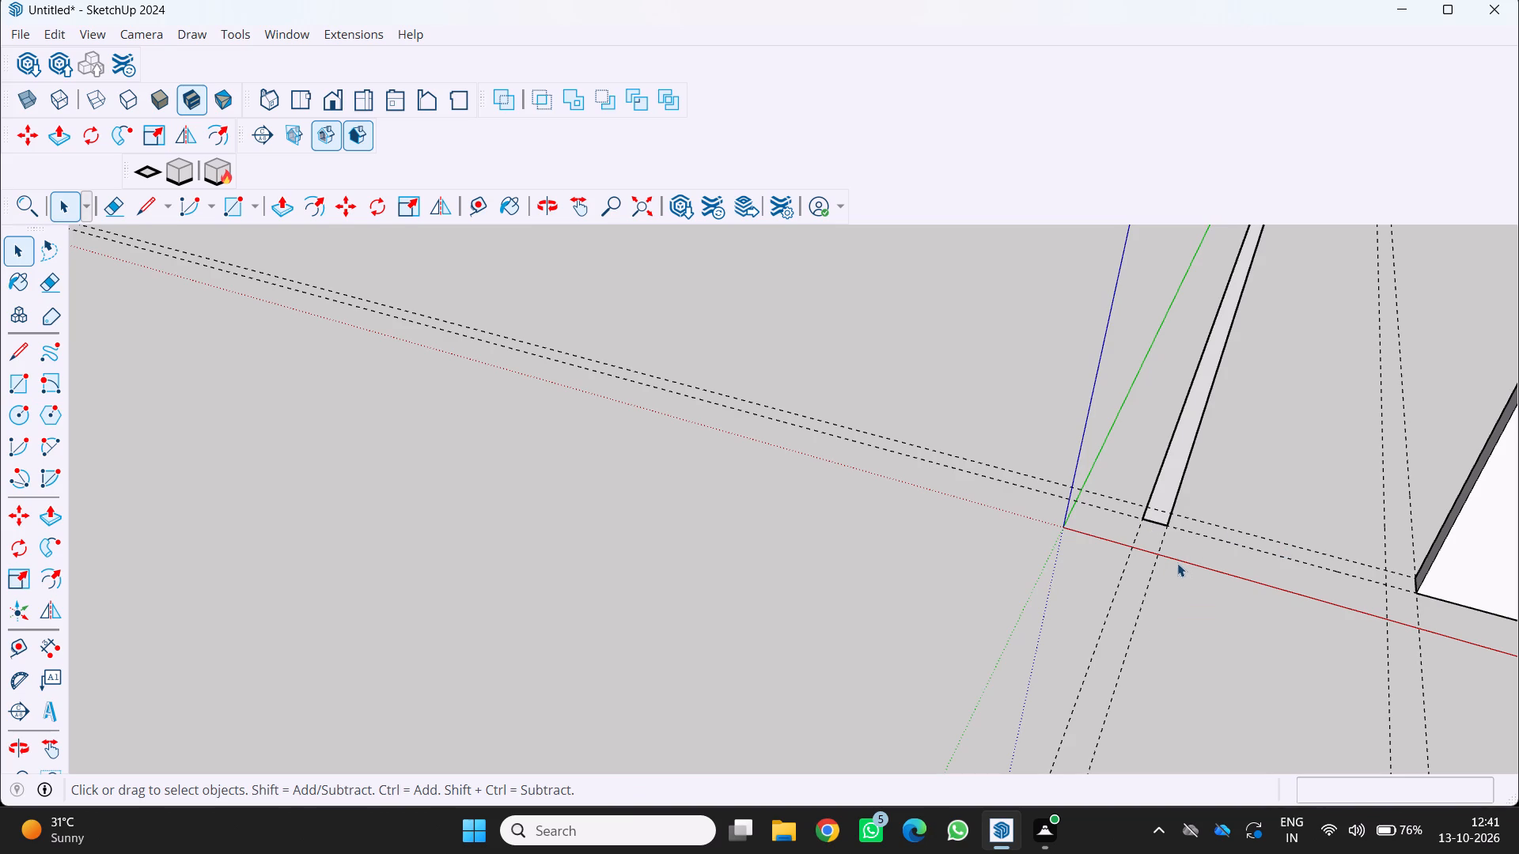
pyautogui.press('F7')
# Push/Pull the 9" strip beside the green axis up to a 10' high wall.
pyautogui.scroll(-4, 1337, 686)
pyautogui.scroll(5, 1267, 548)
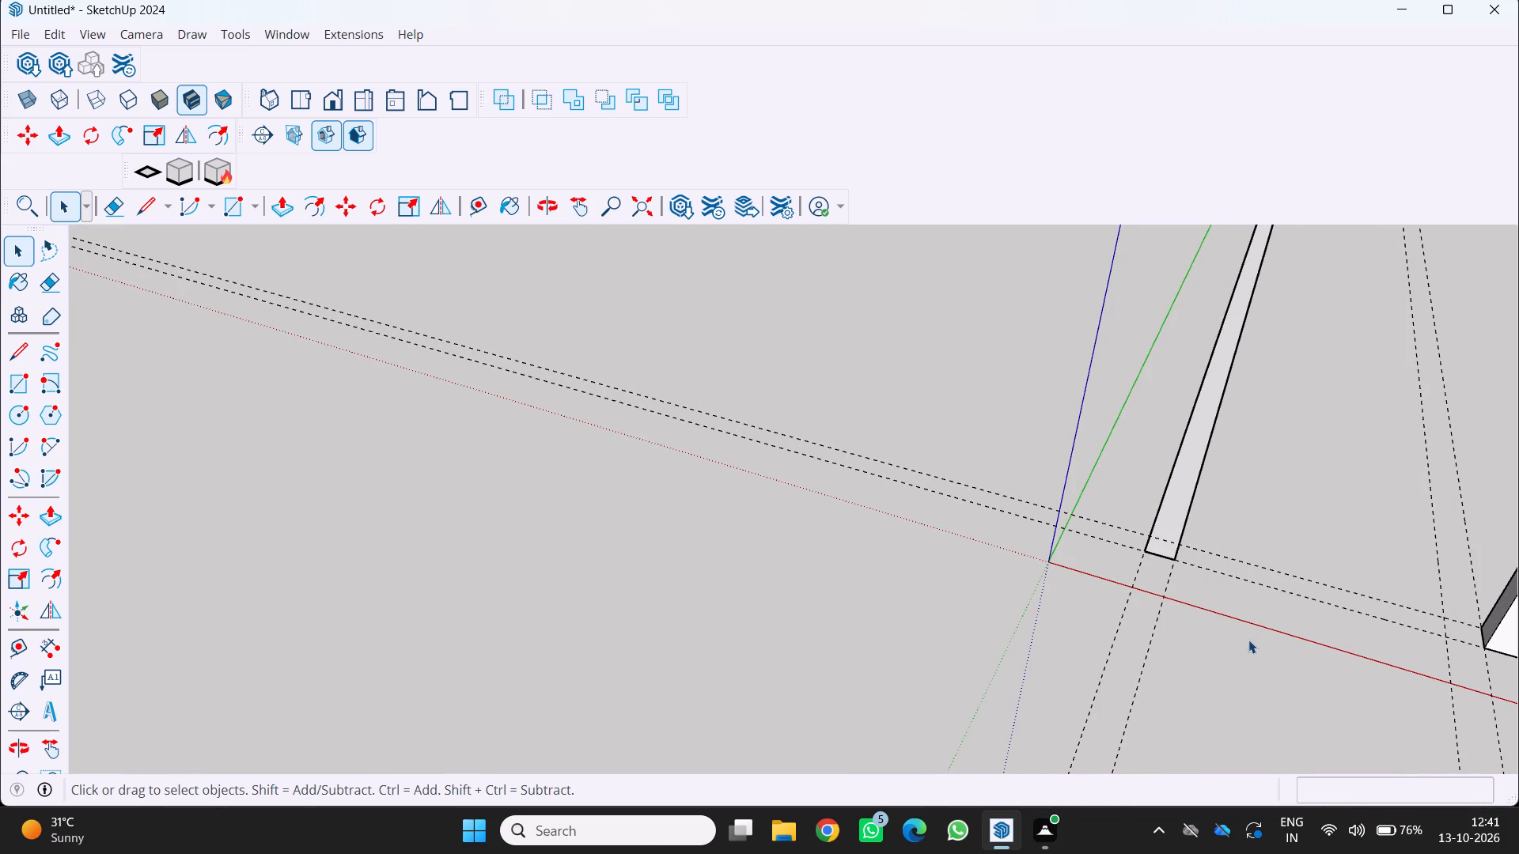
pyautogui.scroll(-1, 1263, 621)
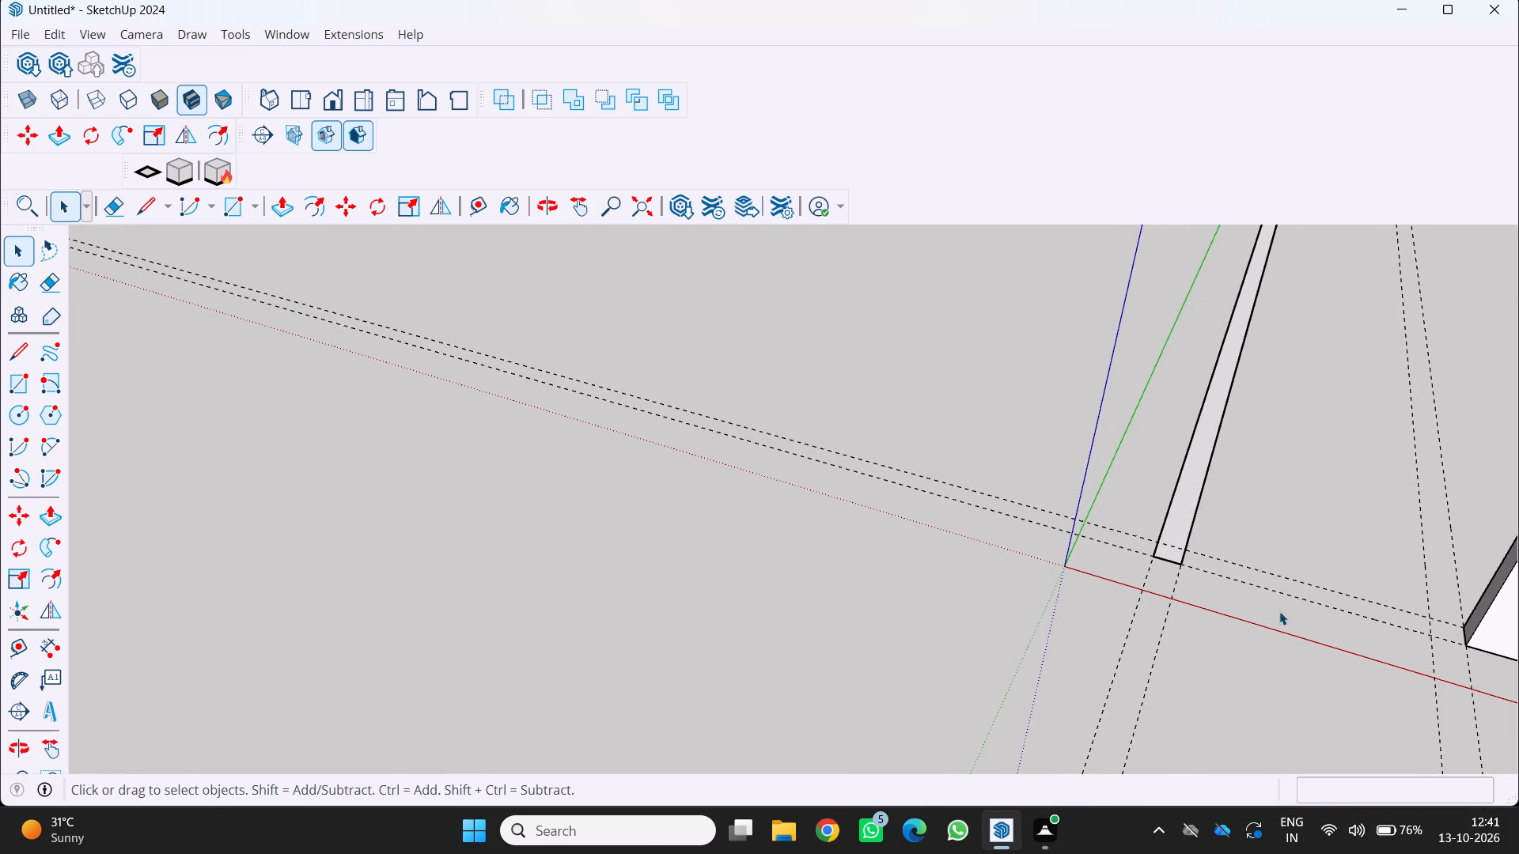
pyautogui.scroll(-1, 1279, 611)
pyautogui.moveTo(1279, 611); pyautogui.dragTo(1286, 613, button='middle')
pyautogui.scroll(-2, 1259, 609)
pyautogui.moveTo(1259, 610); pyautogui.dragTo(1241, 536, button='middle')
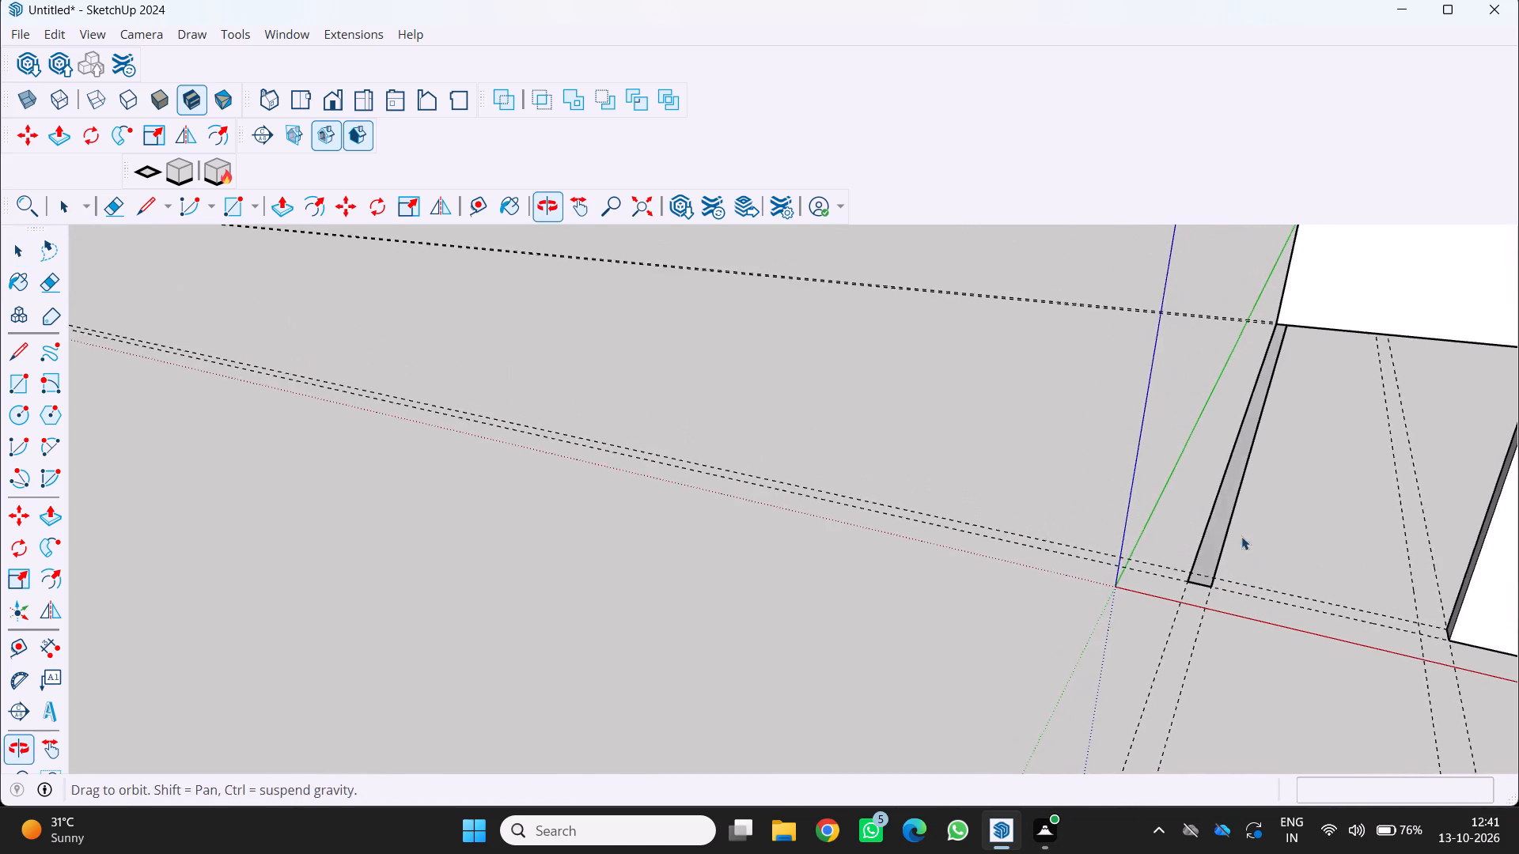
pyautogui.scroll(1, 1249, 558)
pyautogui.scroll(-1, 1247, 564)
pyautogui.moveTo(1247, 564); pyautogui.dragTo(1259, 607, button='middle')
pyautogui.scroll(-4, 1260, 605)
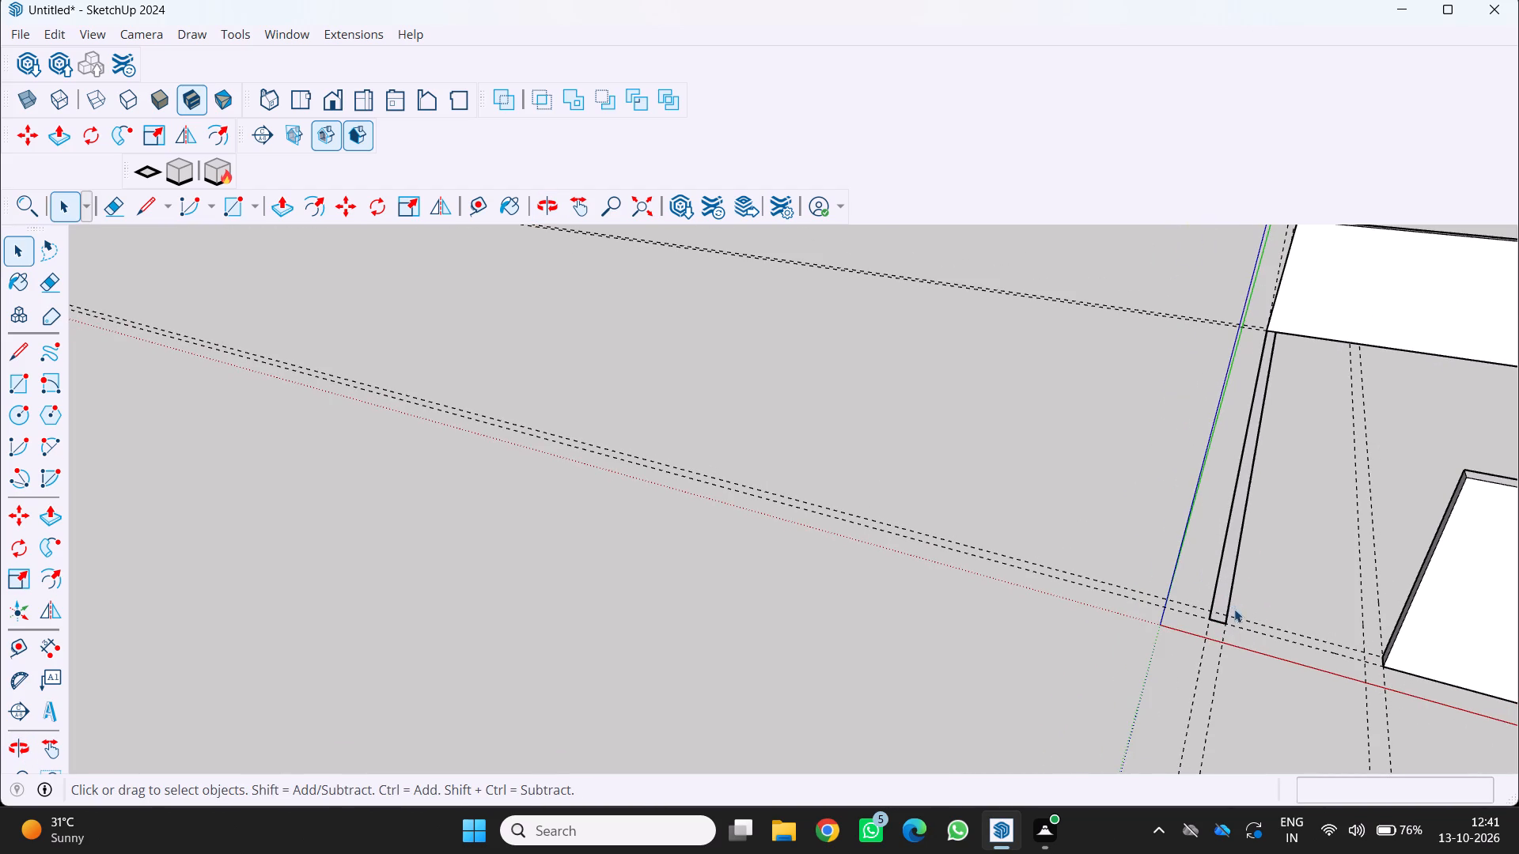
pyautogui.press('p')
pyautogui.scroll(3, 1230, 571)
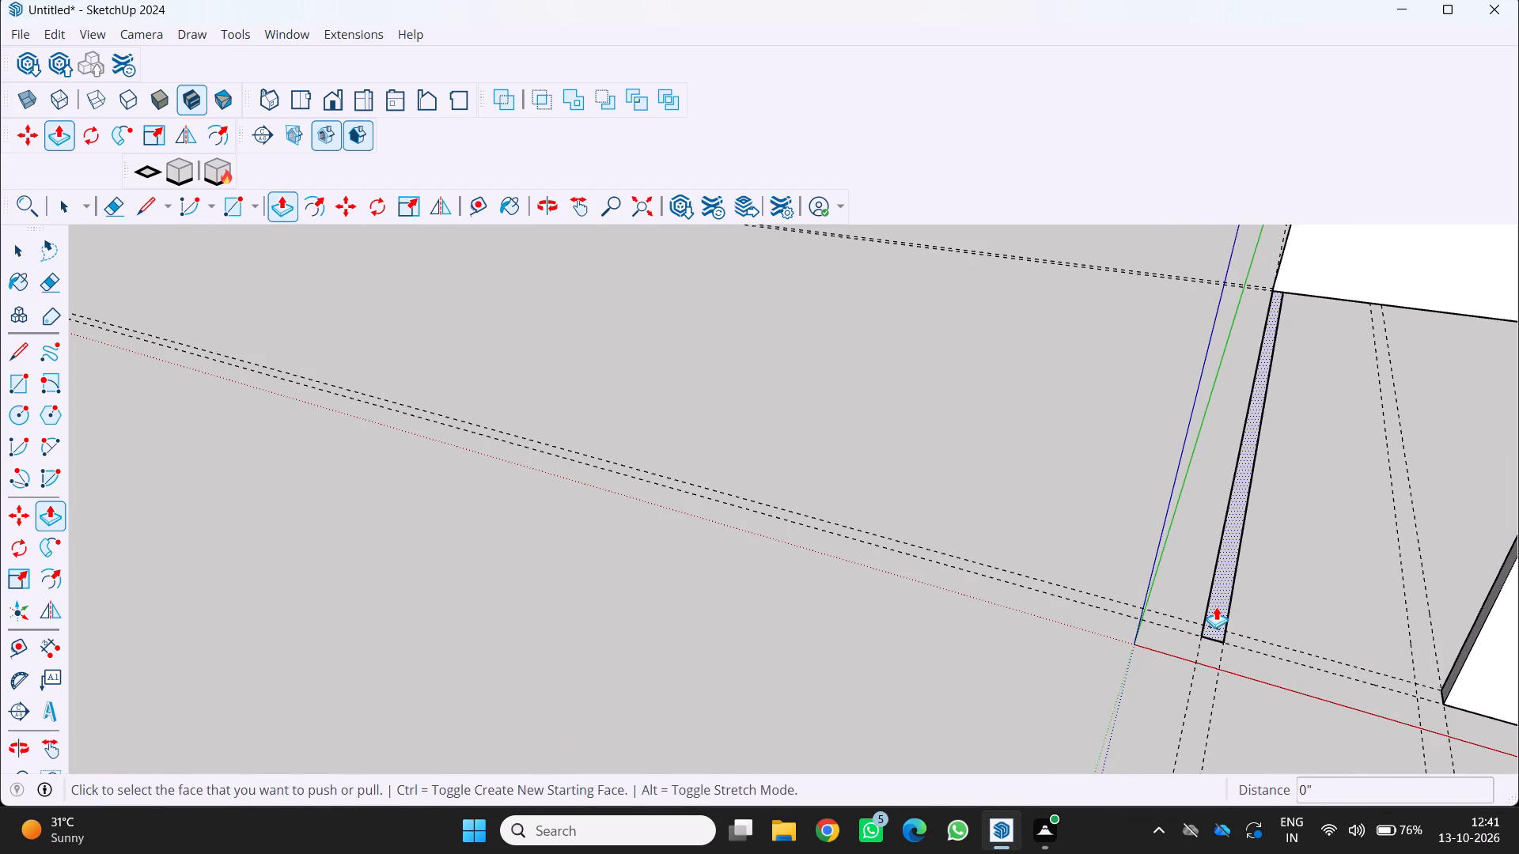
pyautogui.click(1222, 595)
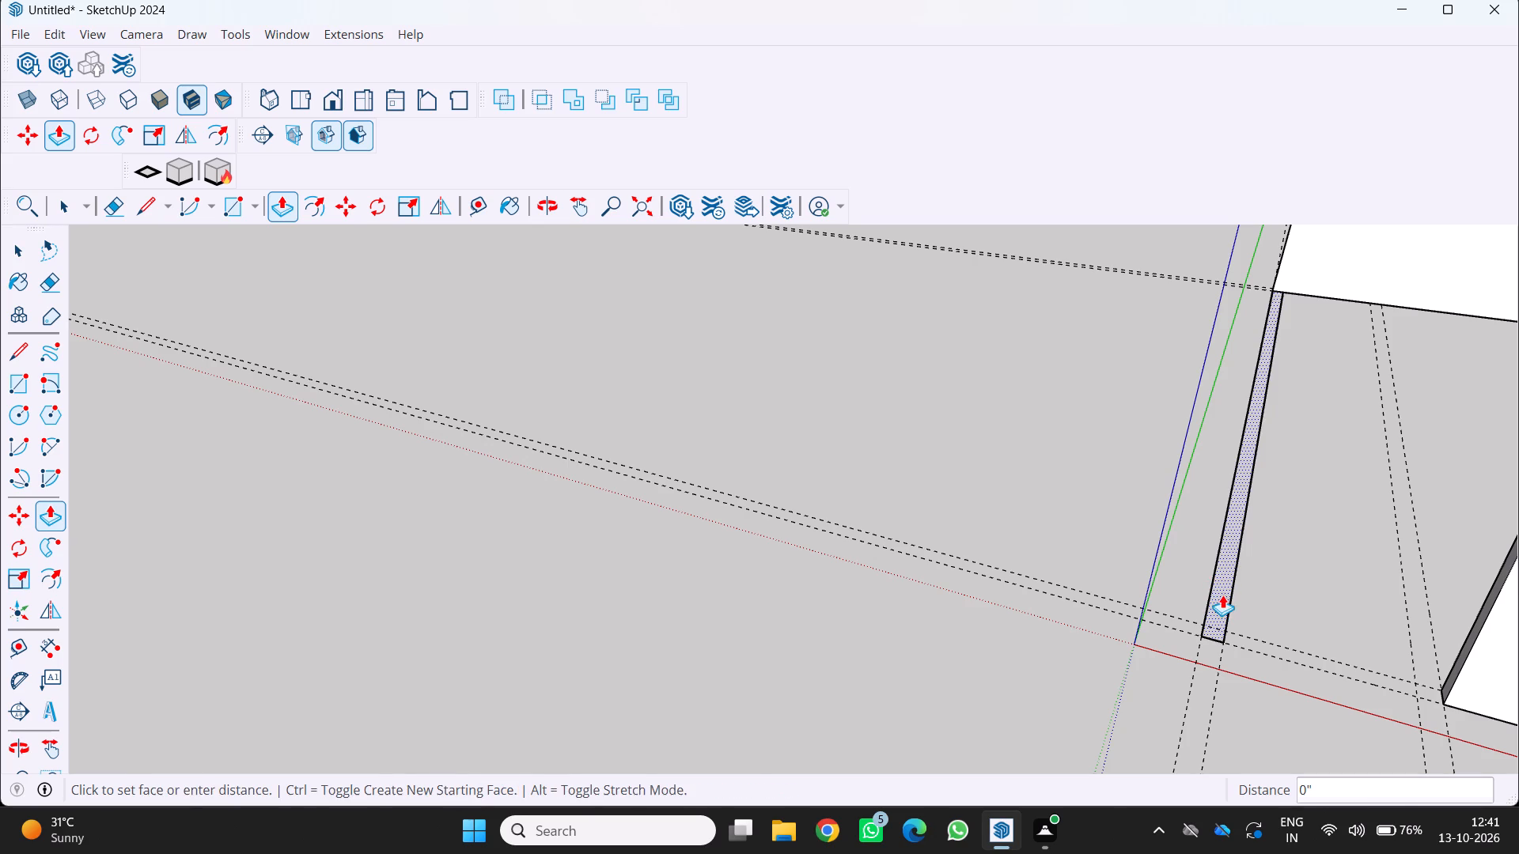
pyautogui.scroll(-10, 1296, 440)
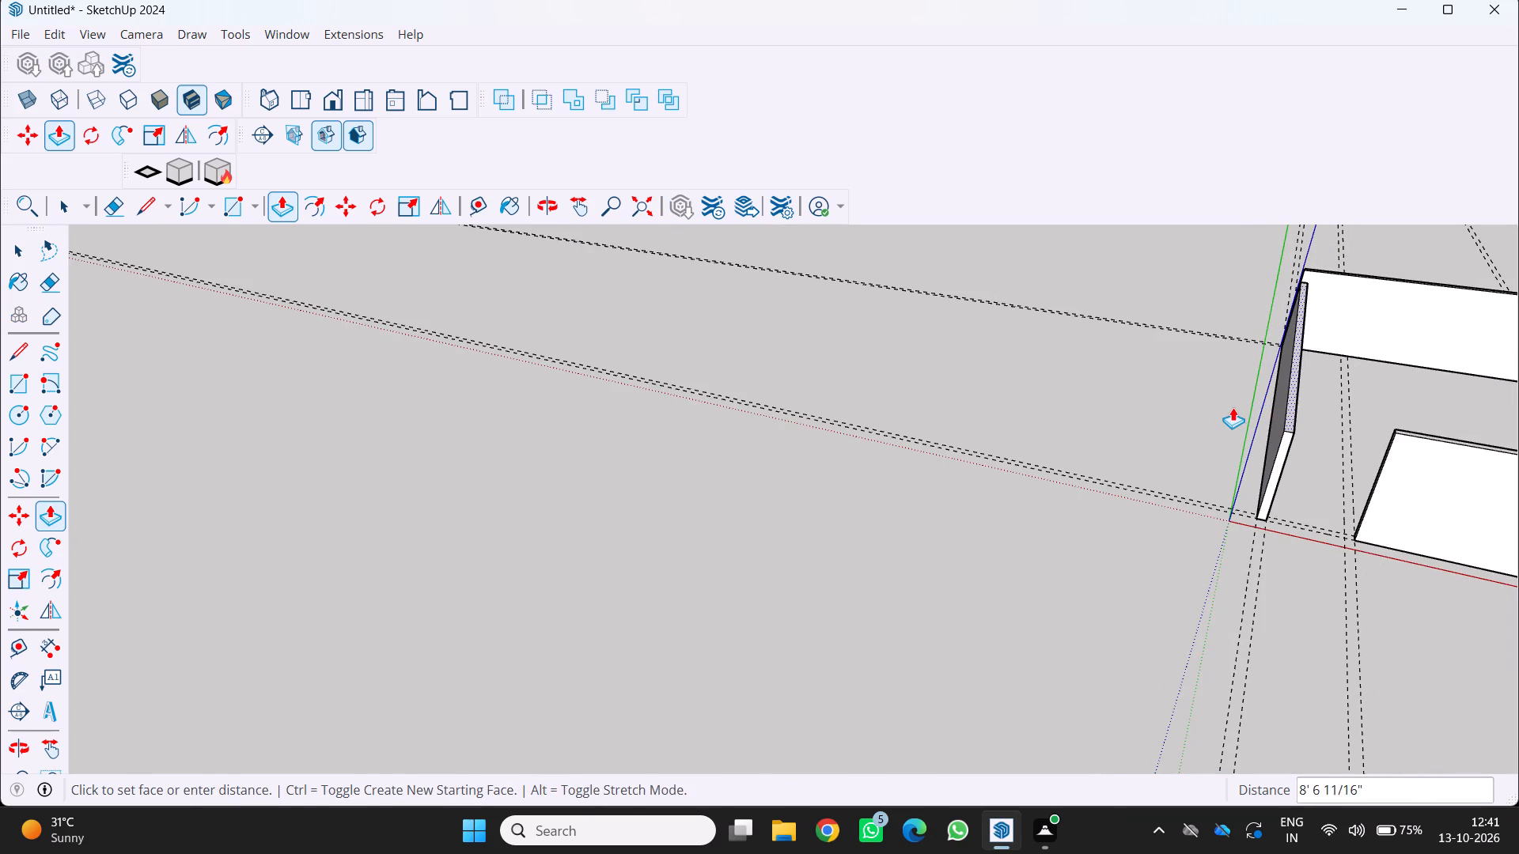
pyautogui.moveTo(1233, 391); pyautogui.dragTo(1190, 331, button='middle')
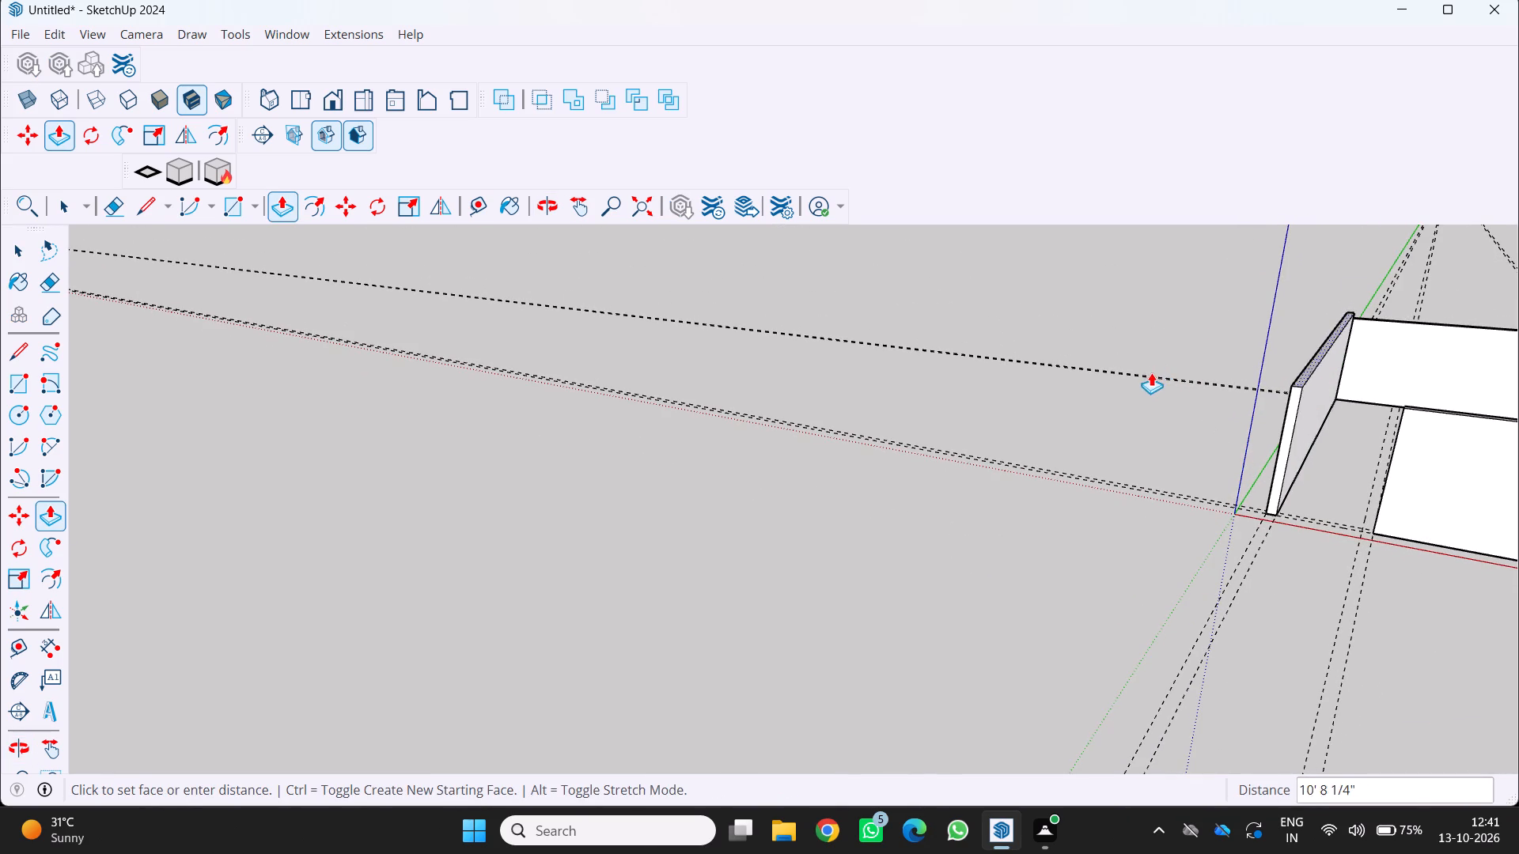
pyautogui.write("10'")
pyautogui.press('Return')
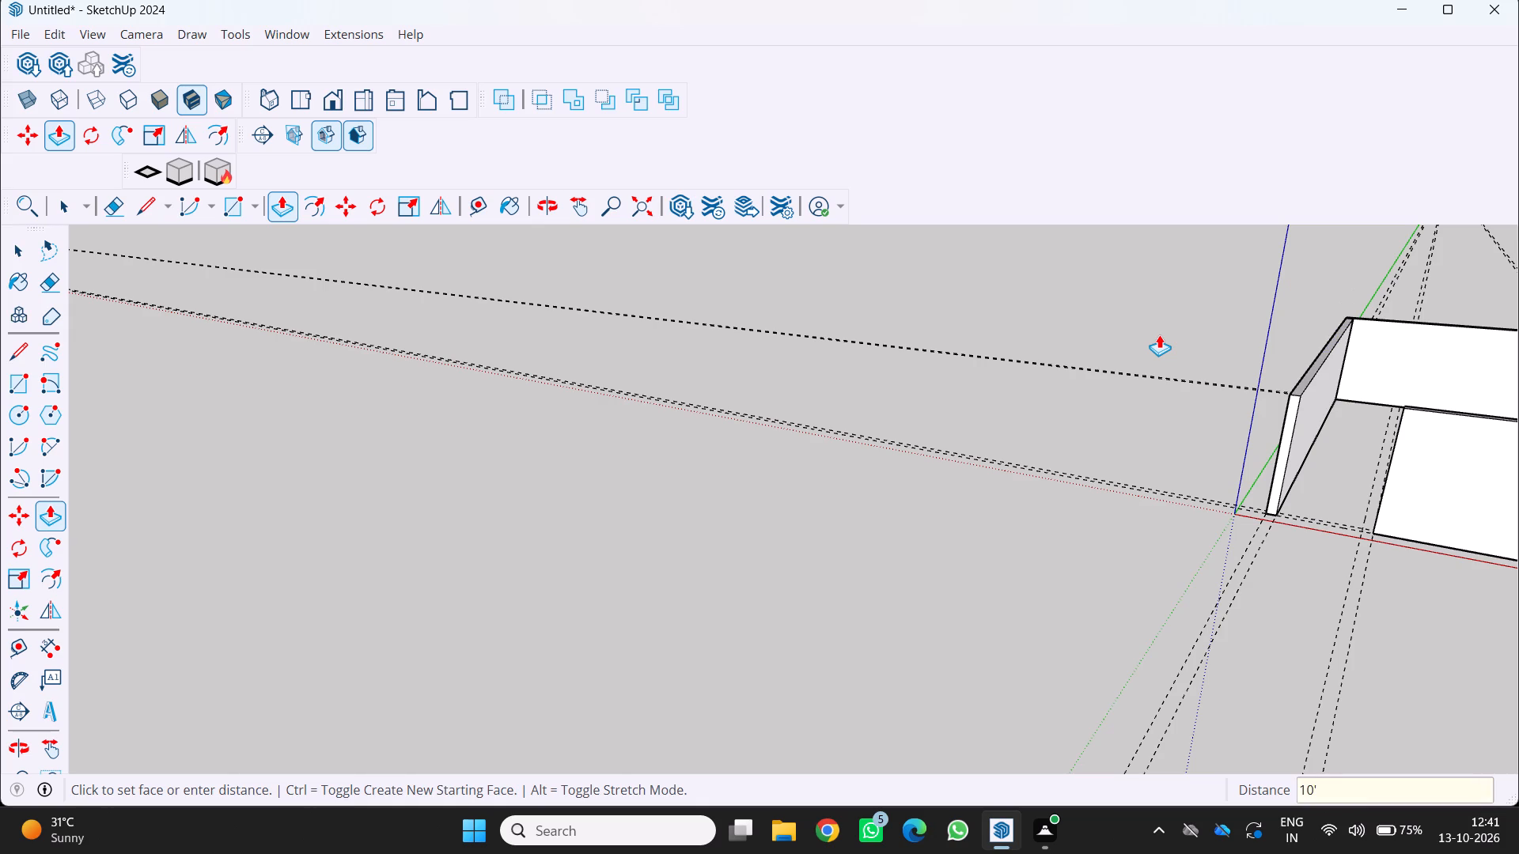
pyautogui.click(1290, 618)
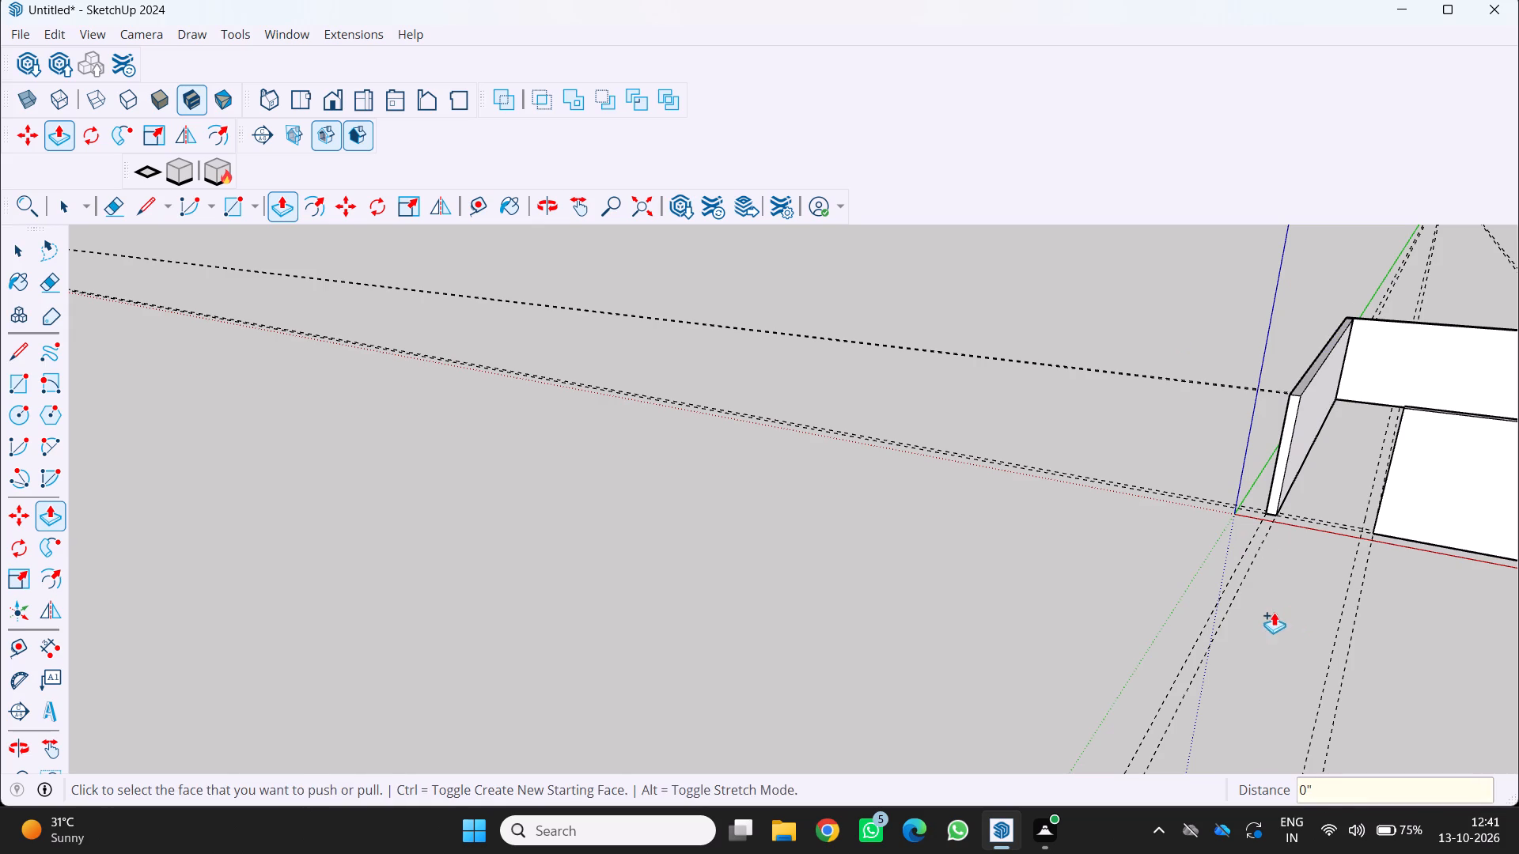
# Examine the raised side wall beside the green axis from several angles, including the gap between it and the front wall's free end.
pyautogui.scroll(-1, 1271, 611)
pyautogui.moveTo(1271, 611); pyautogui.dragTo(1271, 713, button='middle')
pyautogui.scroll(-4, 1268, 710)
pyautogui.moveTo(1253, 678); pyautogui.dragTo(1302, 705, button='middle')
pyautogui.scroll(4, 1278, 689)
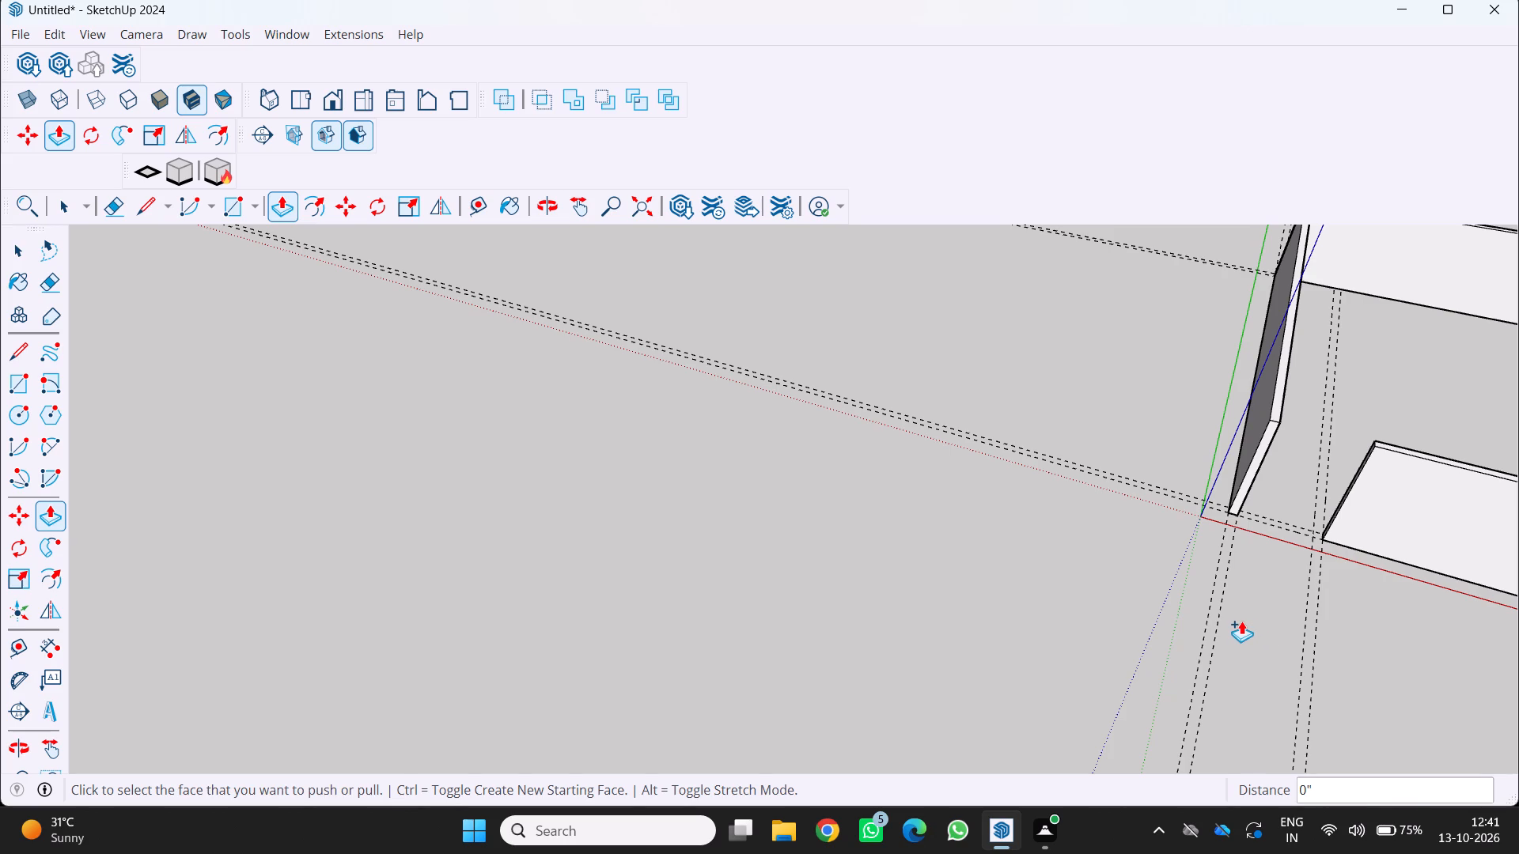
pyautogui.moveTo(1238, 582); pyautogui.dragTo(1238, 478, button='middle')
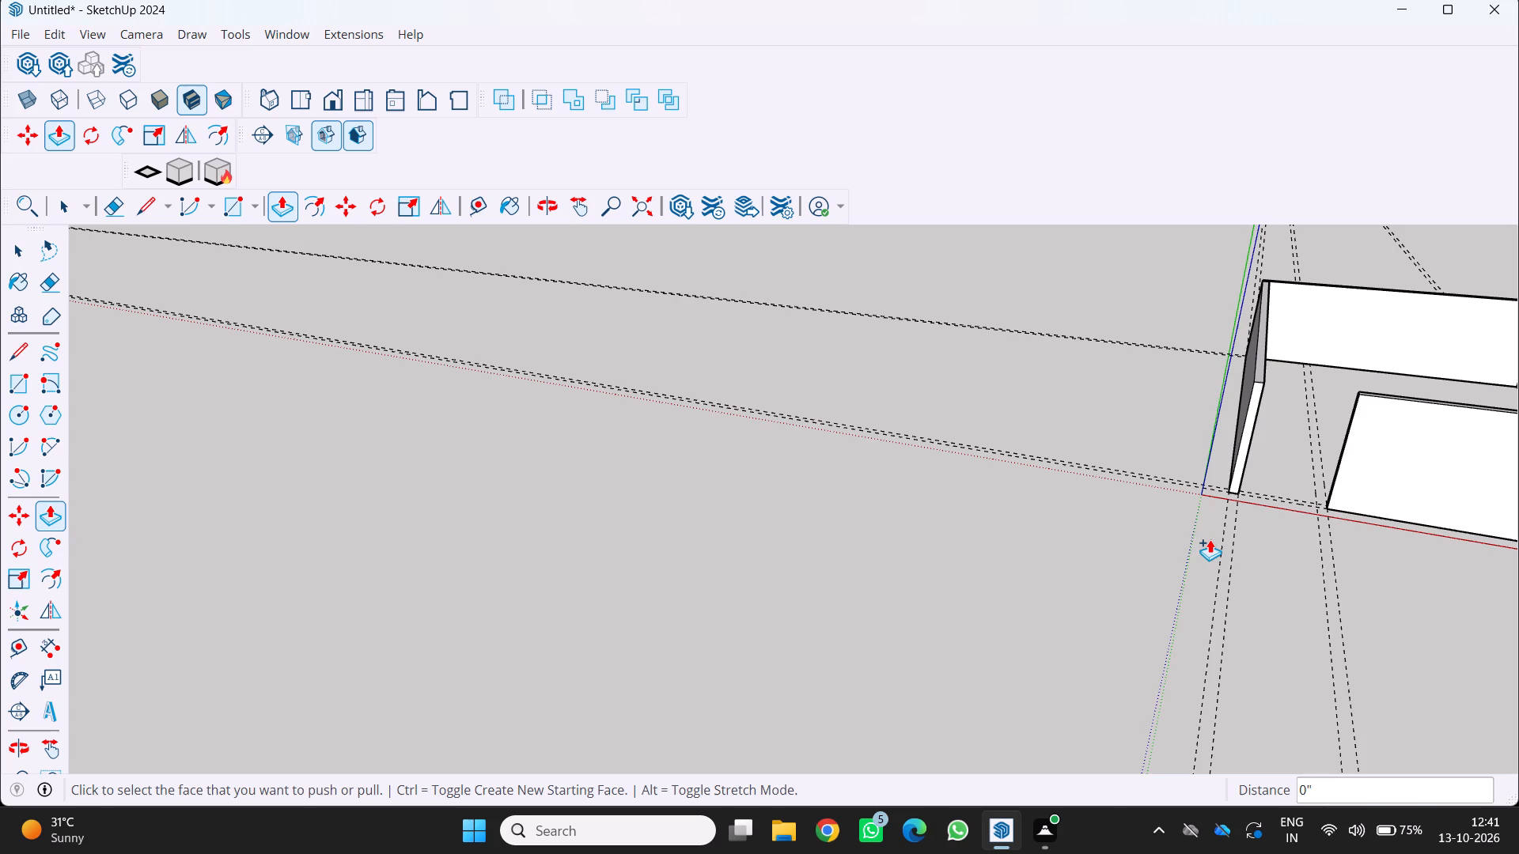
pyautogui.scroll(1, 1292, 443)
pyautogui.moveTo(1288, 440); pyautogui.dragTo(1275, 392, button='middle')
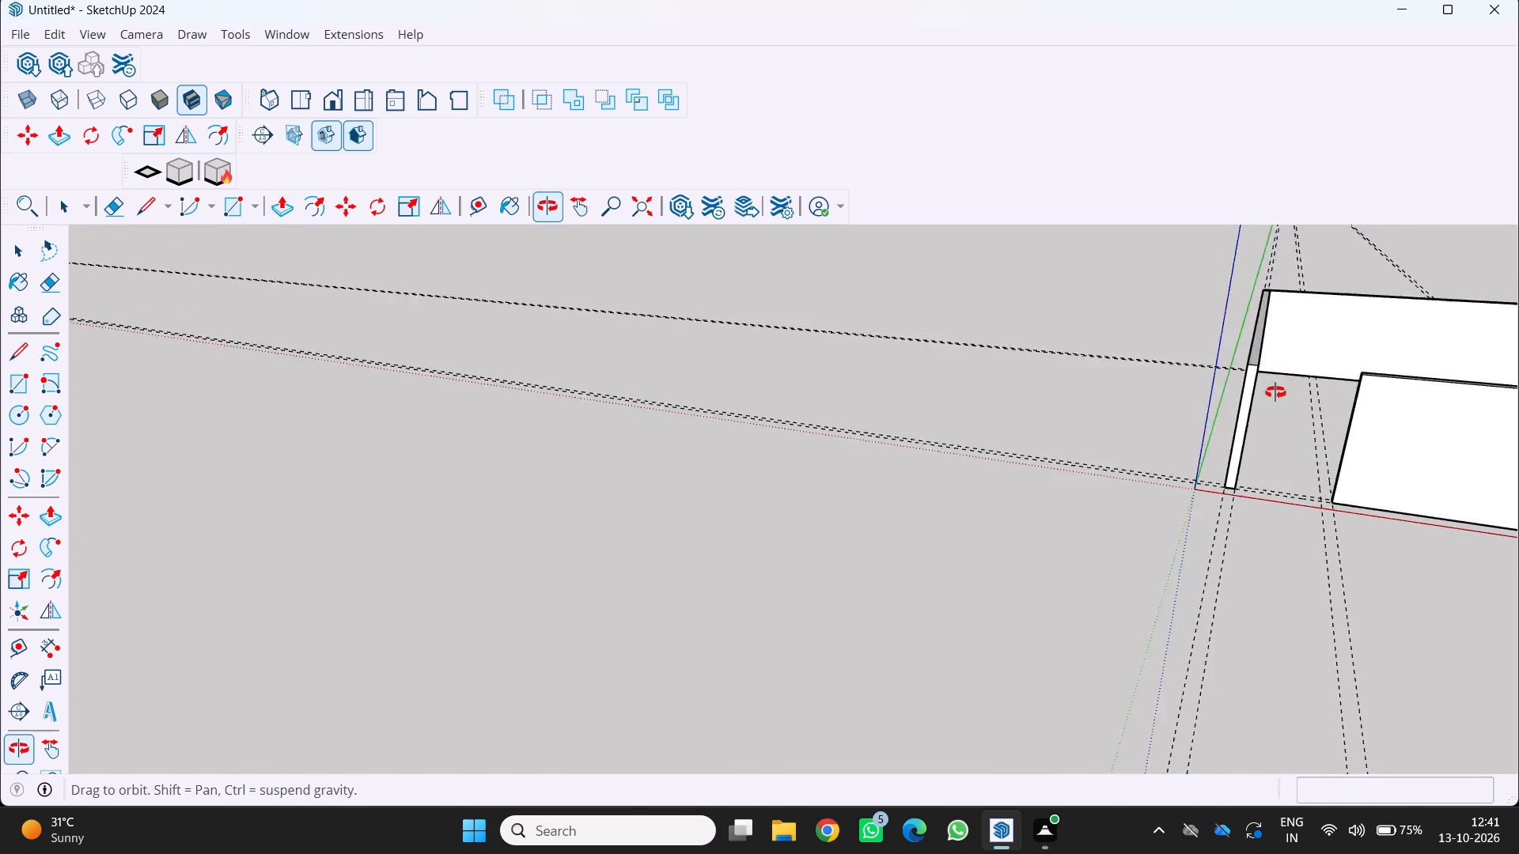
pyautogui.moveTo(1275, 392); pyautogui.dragTo(1267, 367, button='middle')
pyautogui.scroll(2, 1261, 387)
pyautogui.scroll(-3, 1187, 526)
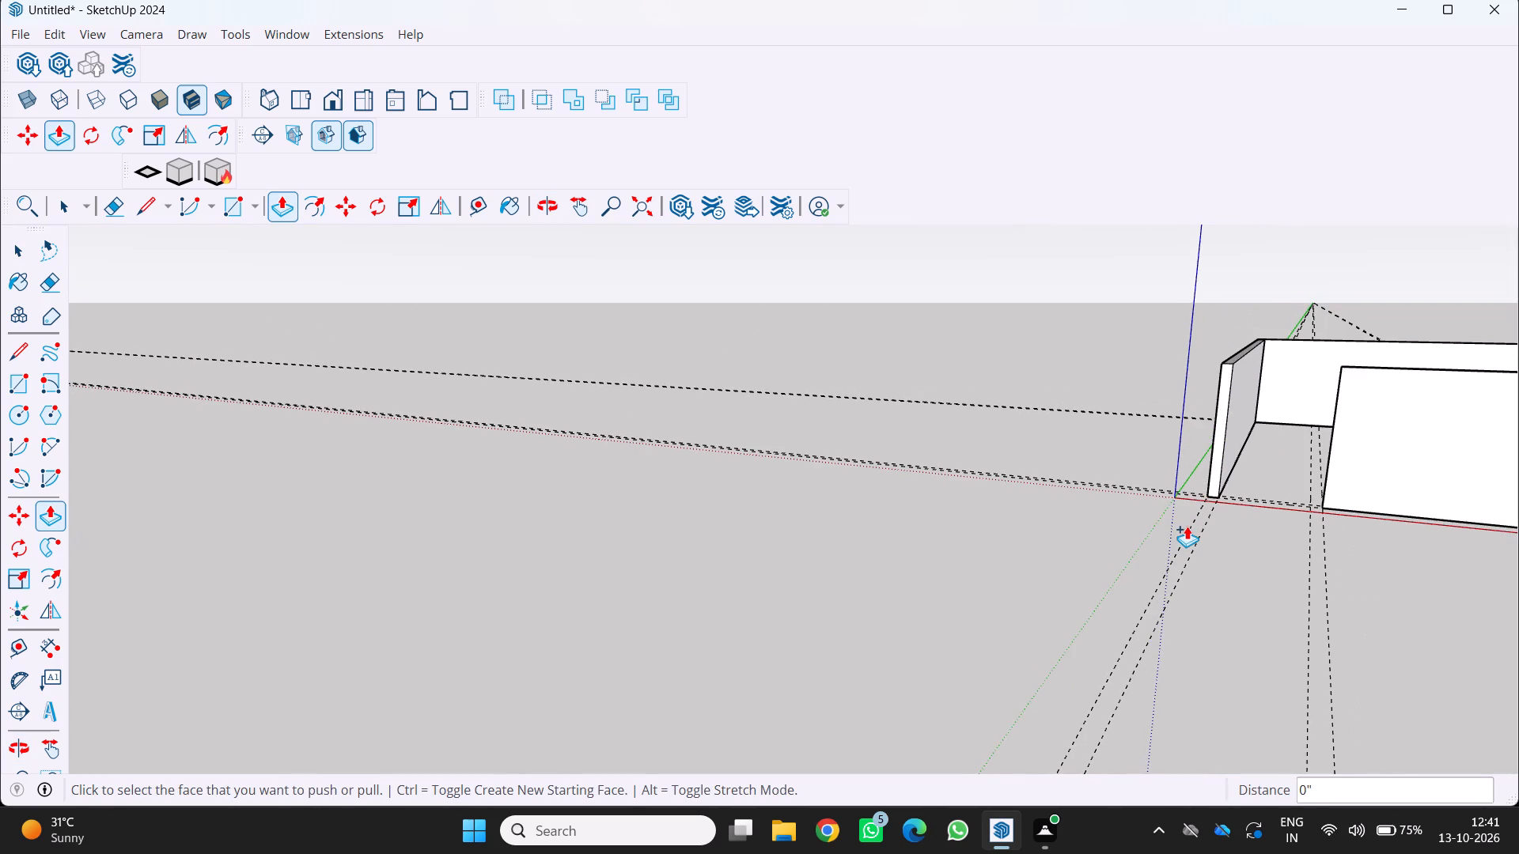
pyautogui.moveTo(1187, 520); pyautogui.dragTo(1237, 599, button='middle')
pyautogui.scroll(3, 1275, 514)
pyautogui.moveTo(1275, 484); pyautogui.dragTo(1331, 538, button='middle')
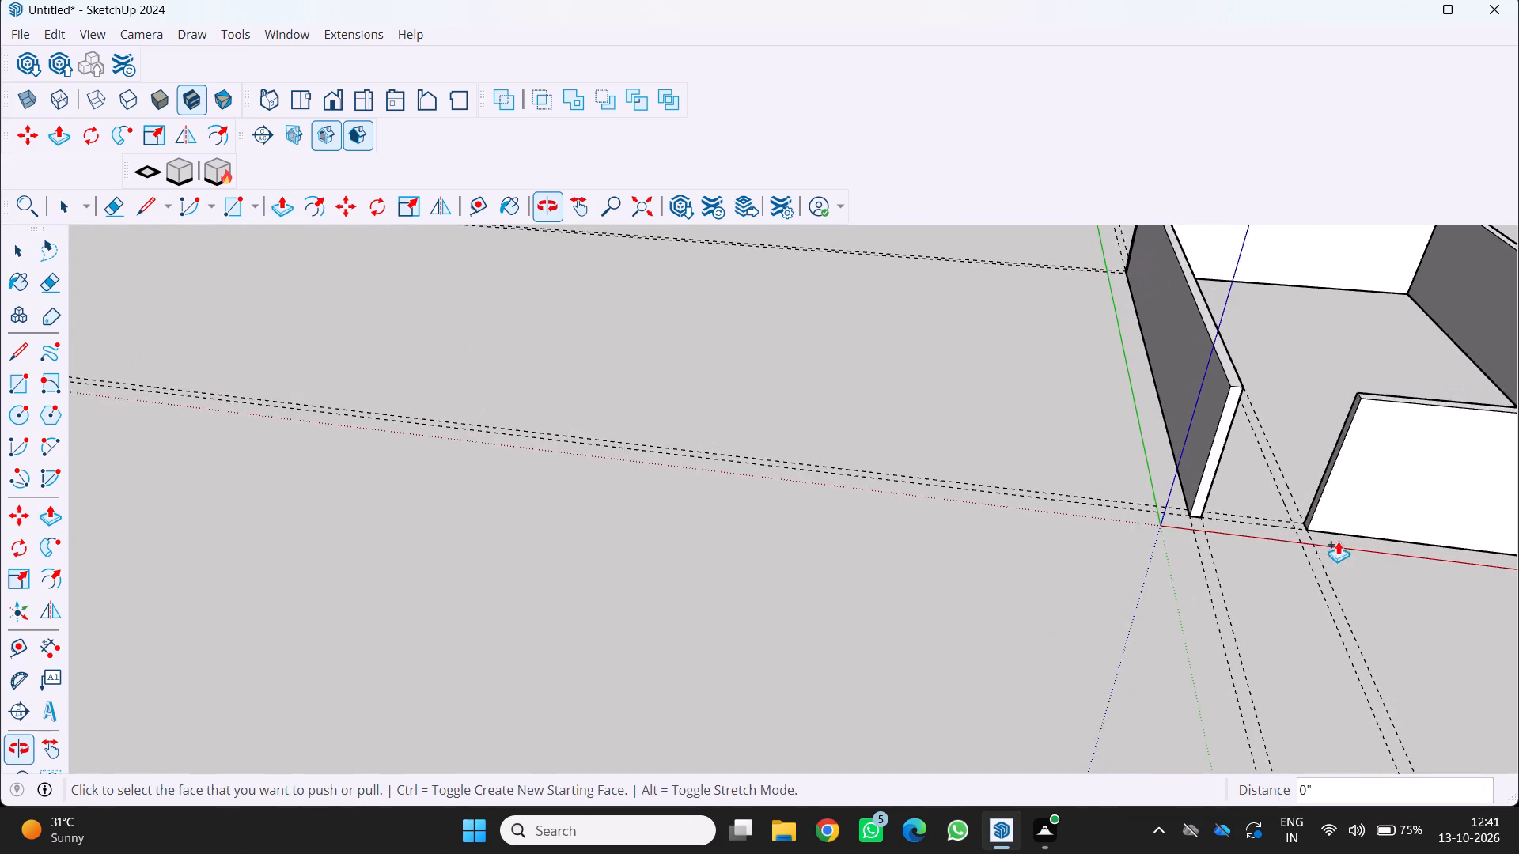
pyautogui.scroll(7, 1320, 446)
pyautogui.press('space')
pyautogui.scroll(5, 1517, 325)
pyautogui.scroll(1, 1322, 402)
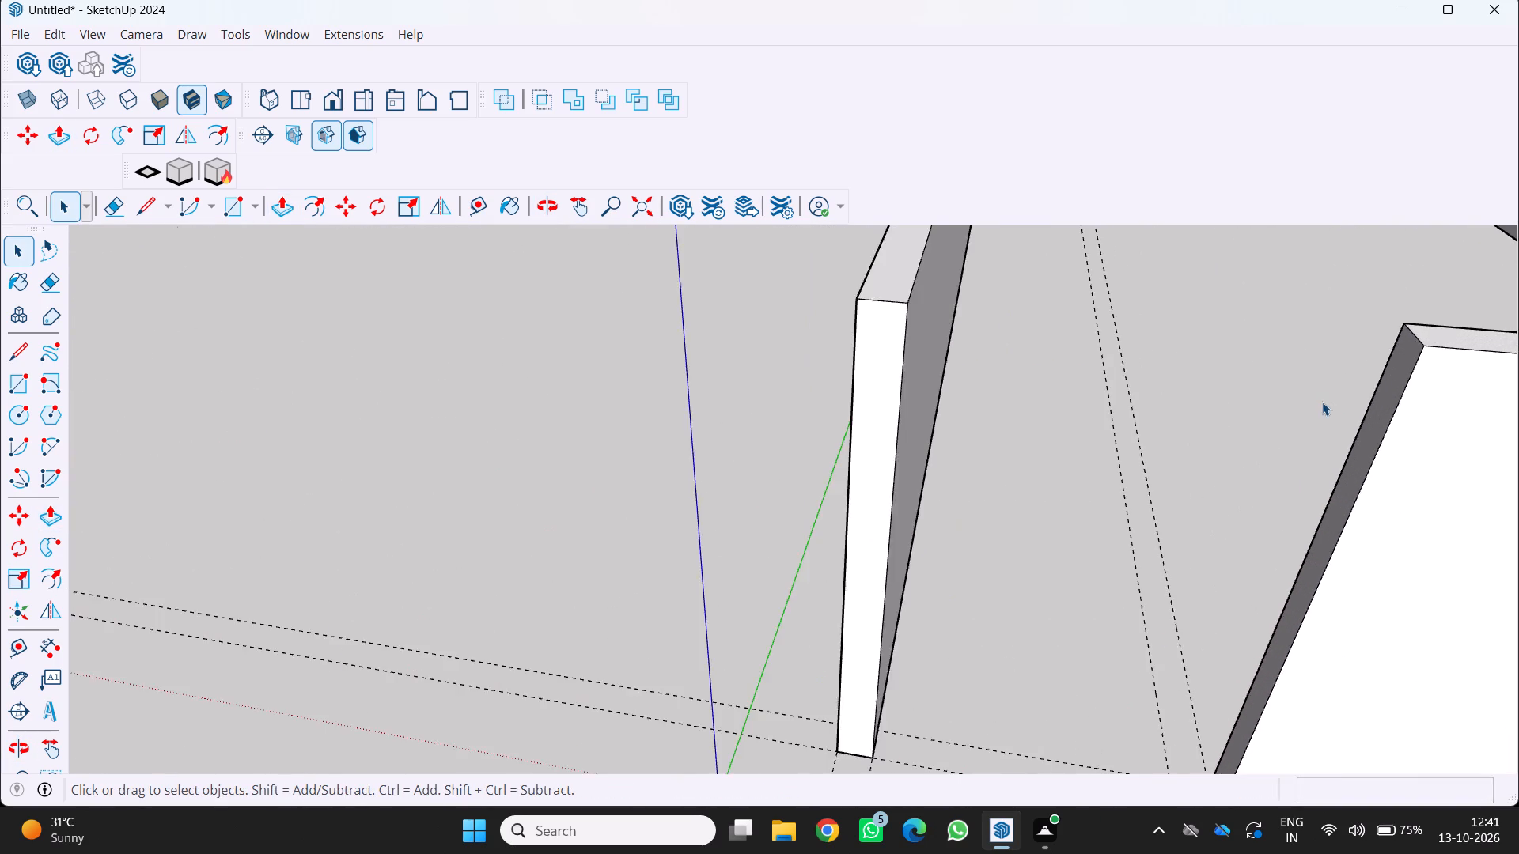
pyautogui.scroll(2, 1322, 402)
pyautogui.scroll(-11, 1335, 378)
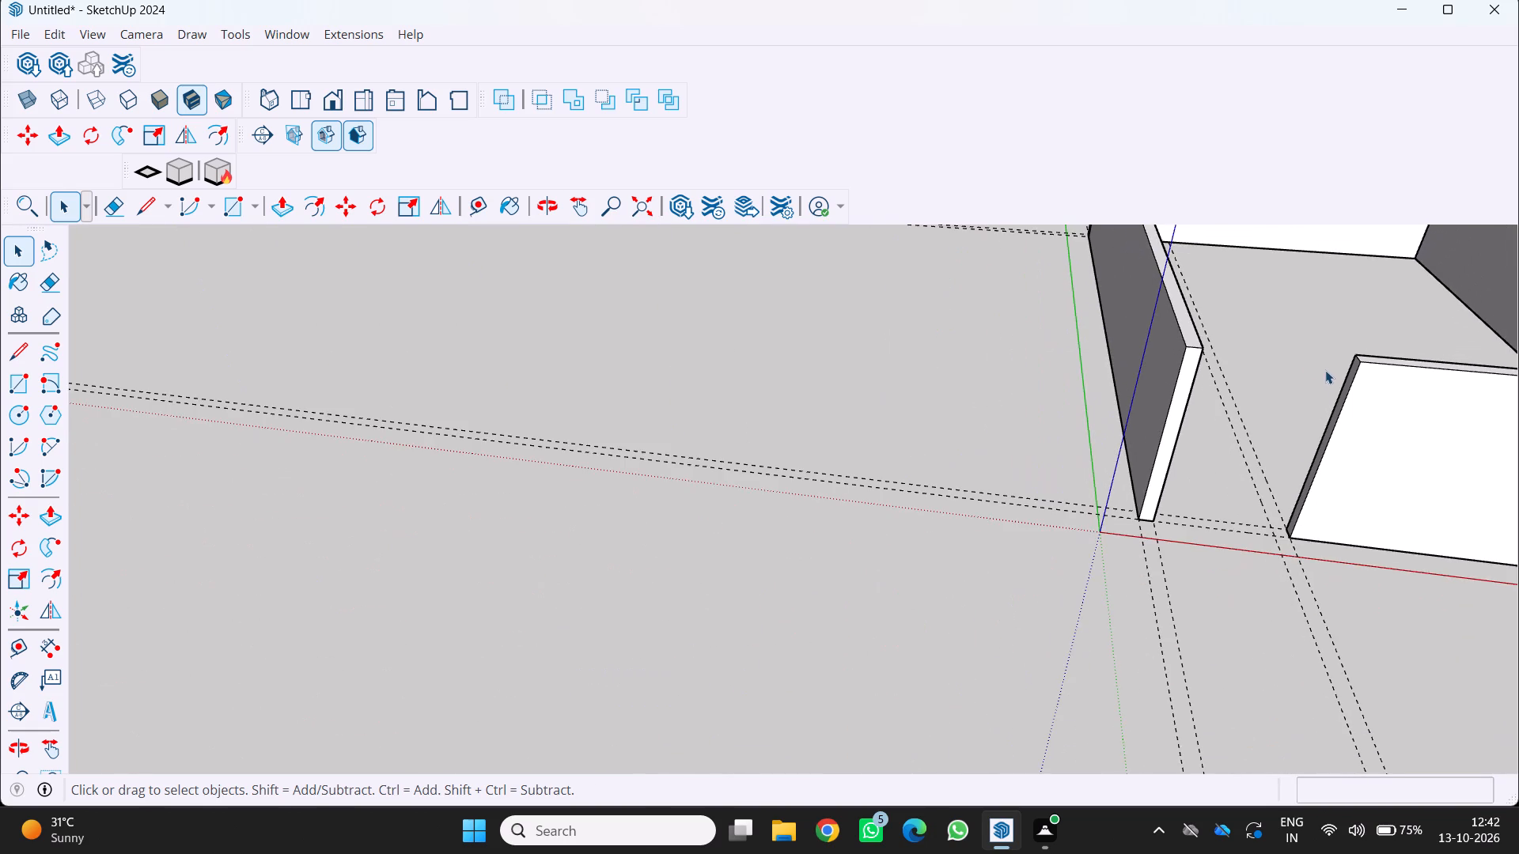
pyautogui.moveTo(1325, 370); pyautogui.dragTo(1279, 320, button='middle')
pyautogui.middleClick(1279, 320)
pyautogui.scroll(-2, 1276, 320)
pyautogui.scroll(4, 1269, 359)
pyautogui.moveTo(1289, 357); pyautogui.dragTo(1268, 324, button='middle')
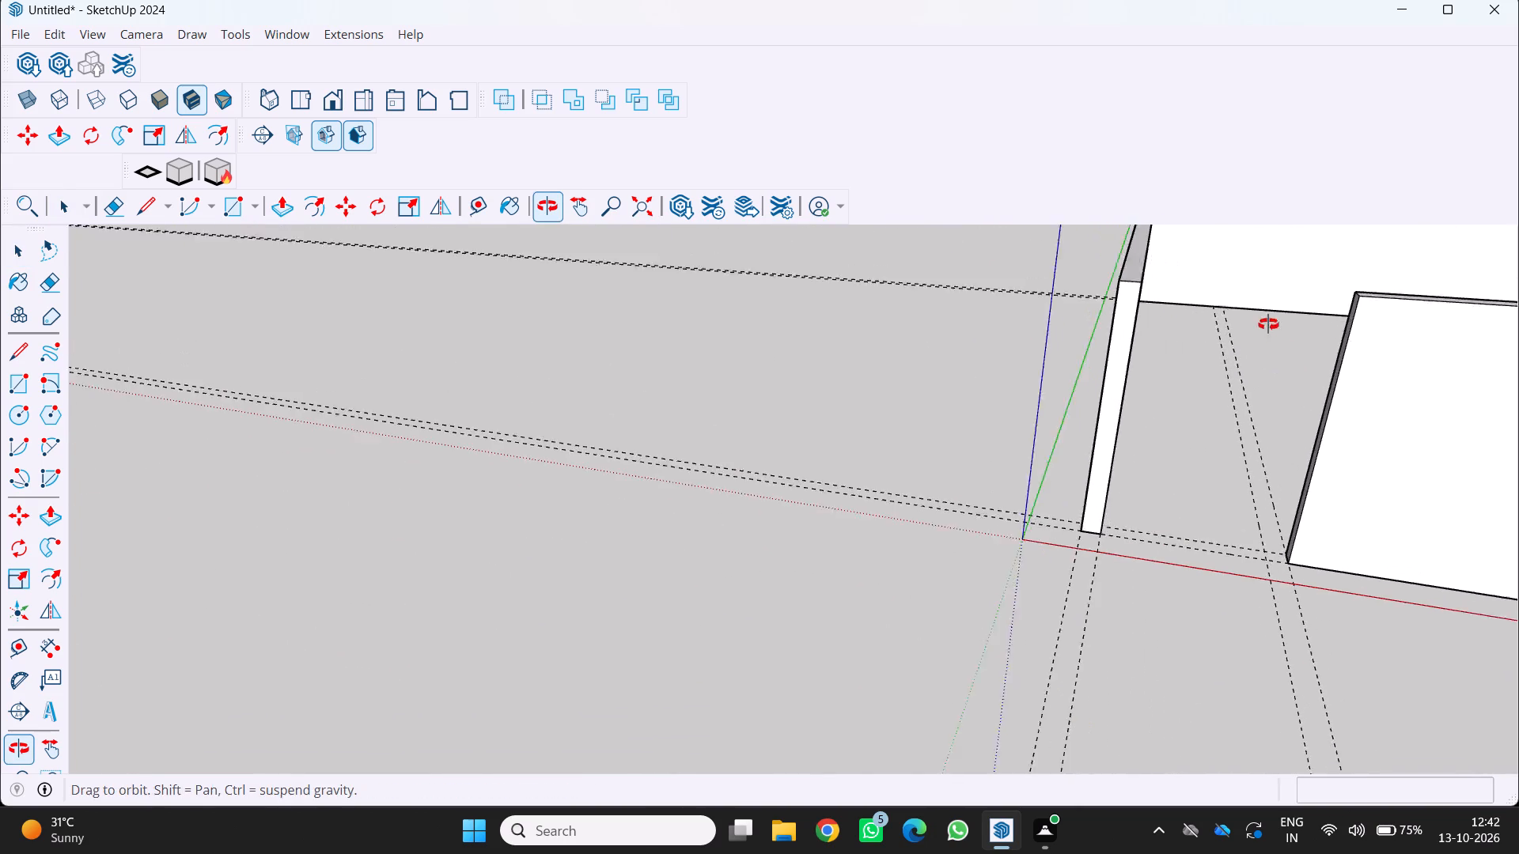
pyautogui.moveTo(1268, 324); pyautogui.dragTo(1258, 310, button='middle')
pyautogui.scroll(-2, 1254, 350)
pyautogui.moveTo(1261, 353); pyautogui.dragTo(1275, 373, button='middle')
pyautogui.scroll(2, 1231, 318)
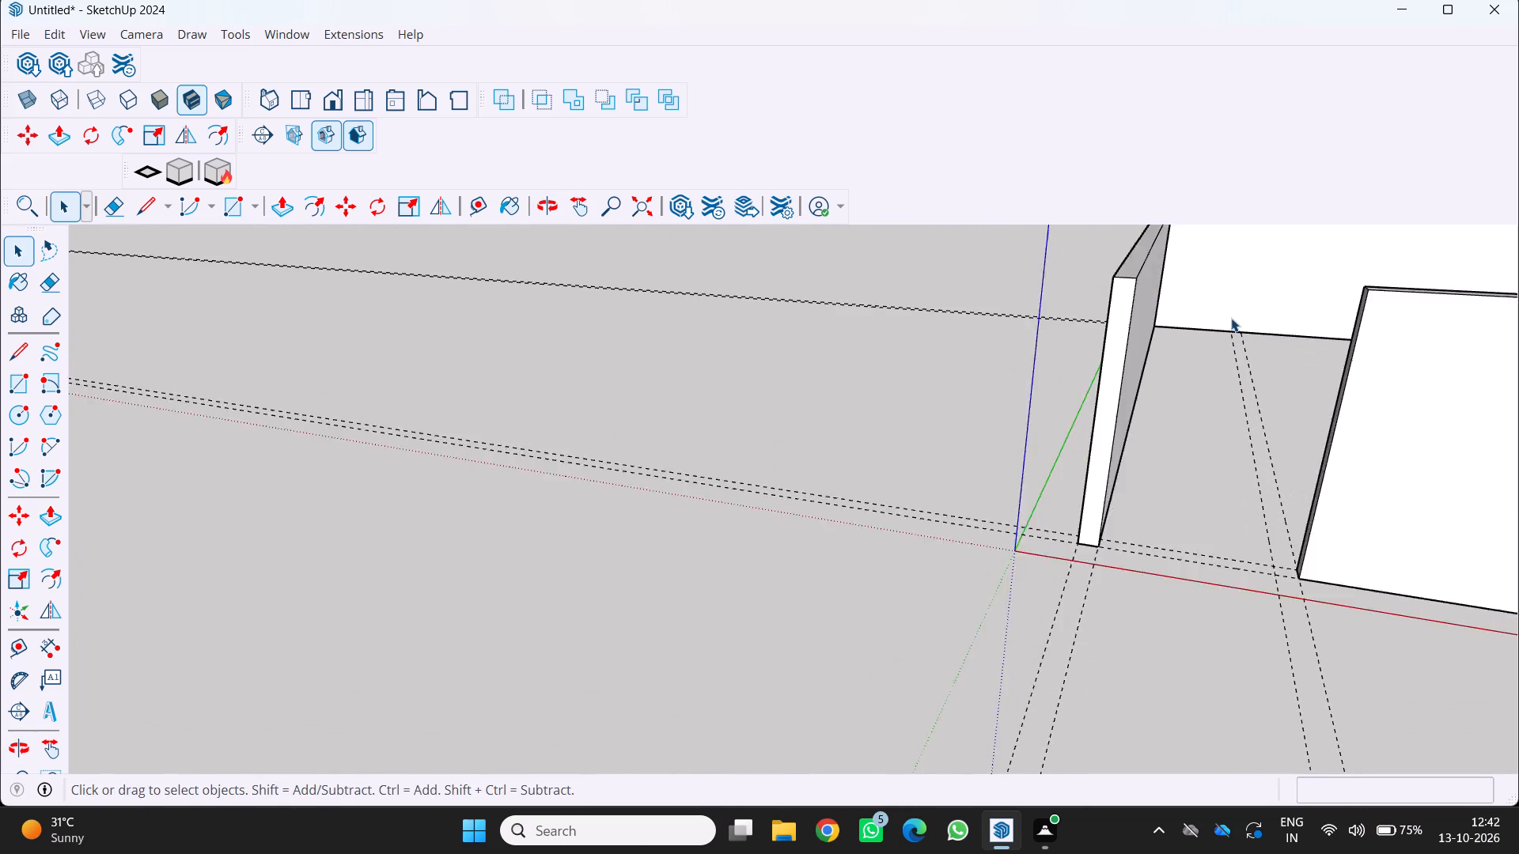
pyautogui.scroll(1, 1231, 318)
pyautogui.scroll(-2, 1312, 309)
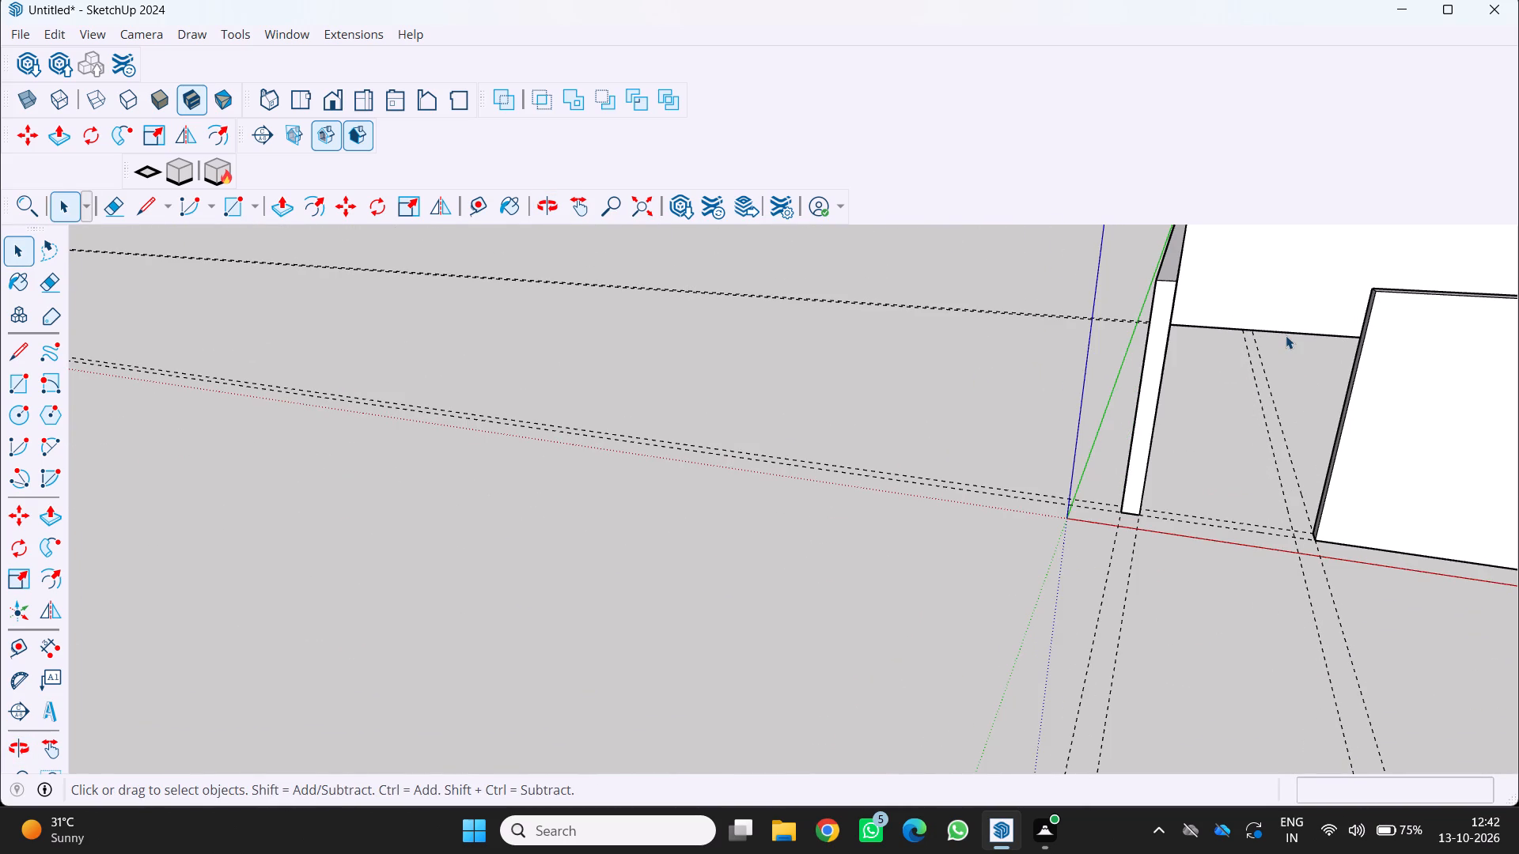
pyautogui.scroll(-1, 1290, 338)
pyautogui.moveTo(1278, 322); pyautogui.dragTo(1263, 293, button='middle')
pyautogui.scroll(2, 1263, 321)
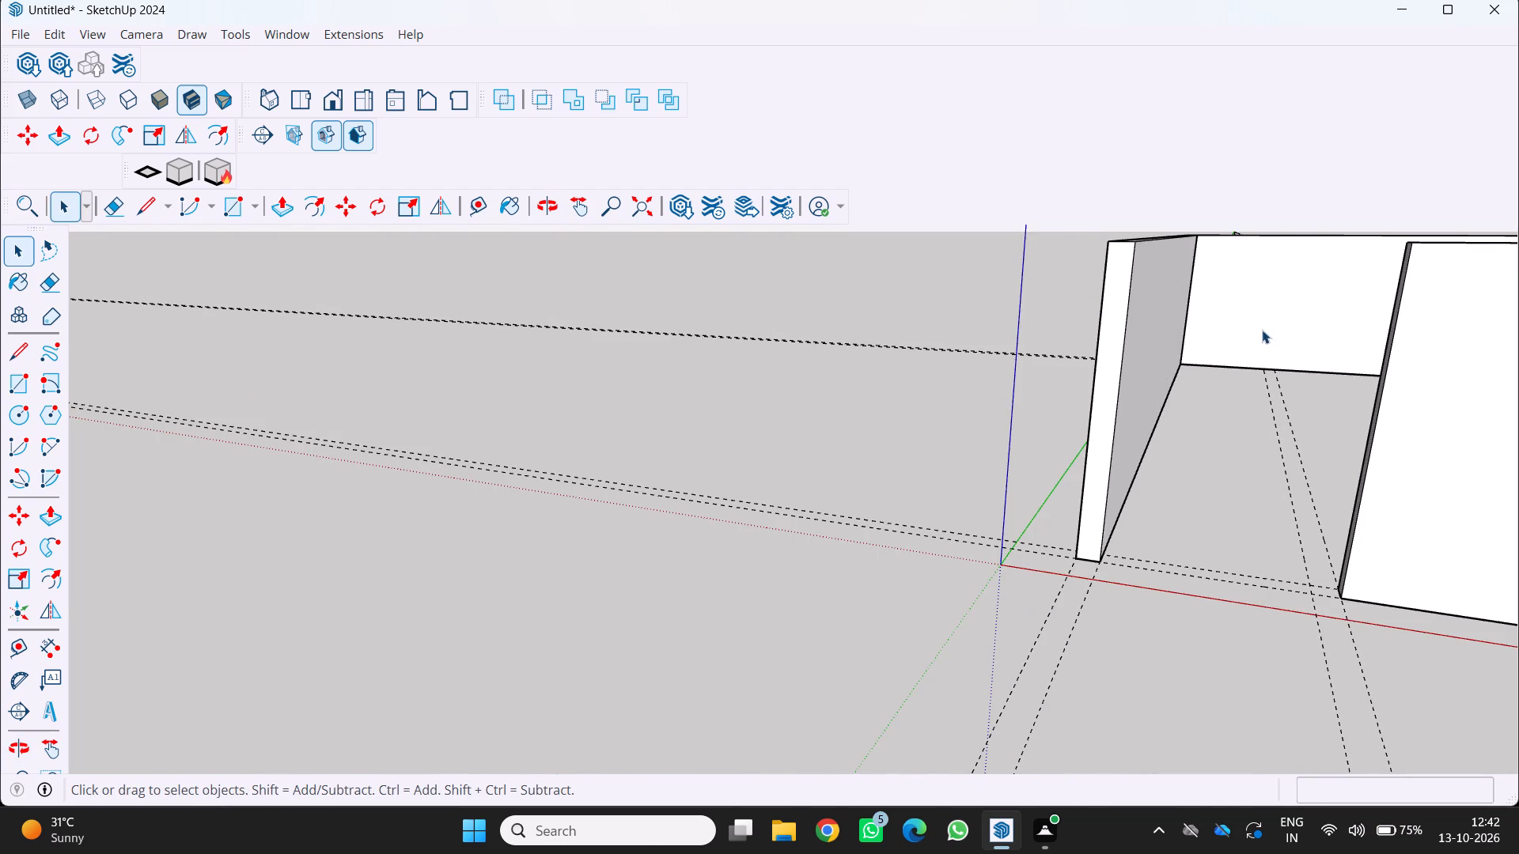
pyautogui.scroll(-1, 1260, 328)
pyautogui.scroll(-1, 1388, 387)
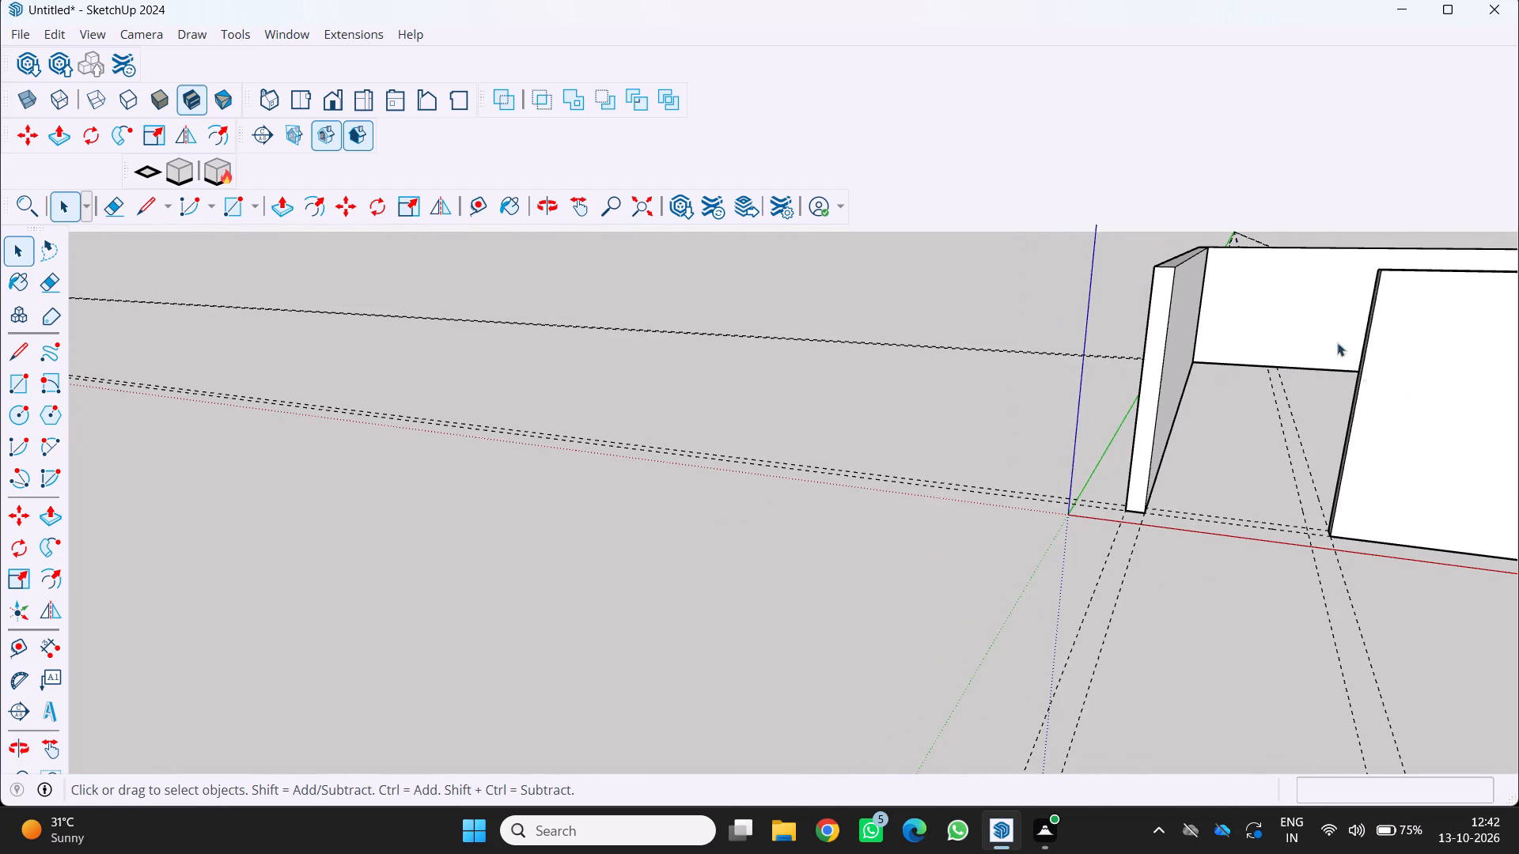
pyautogui.moveTo(1311, 323); pyautogui.dragTo(1354, 385, button='middle')
pyautogui.scroll(-2, 1291, 340)
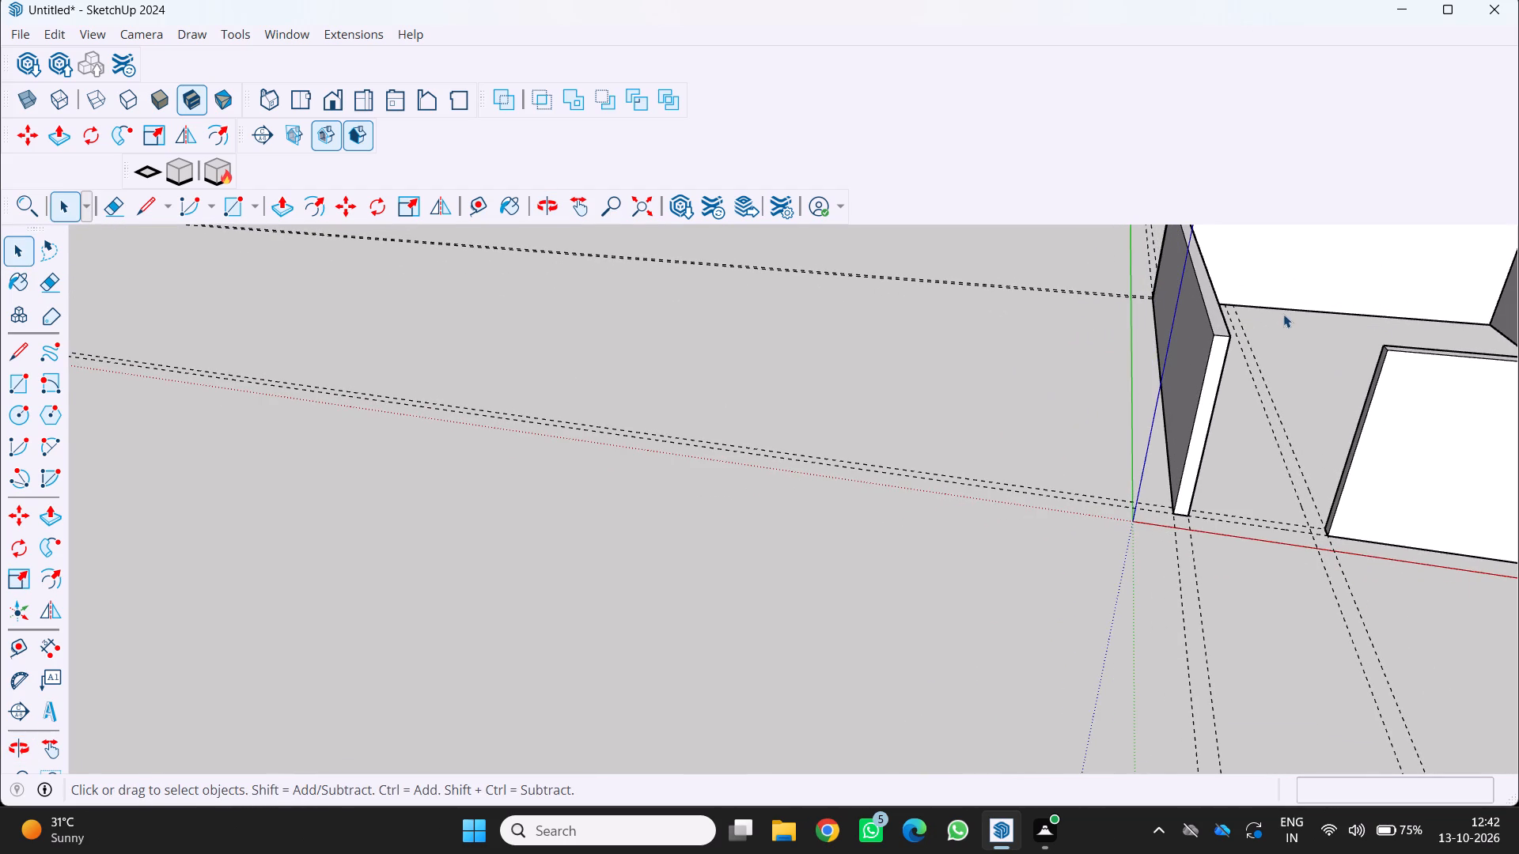
pyautogui.keyDown('shift'); pyautogui.moveTo(1282, 314); pyautogui.dragTo(1185, 433, button='middle'); pyautogui.keyUp('shift')
pyautogui.scroll(-5, 1299, 466)
pyautogui.moveTo(1328, 446); pyautogui.dragTo(1350, 375, button='middle')
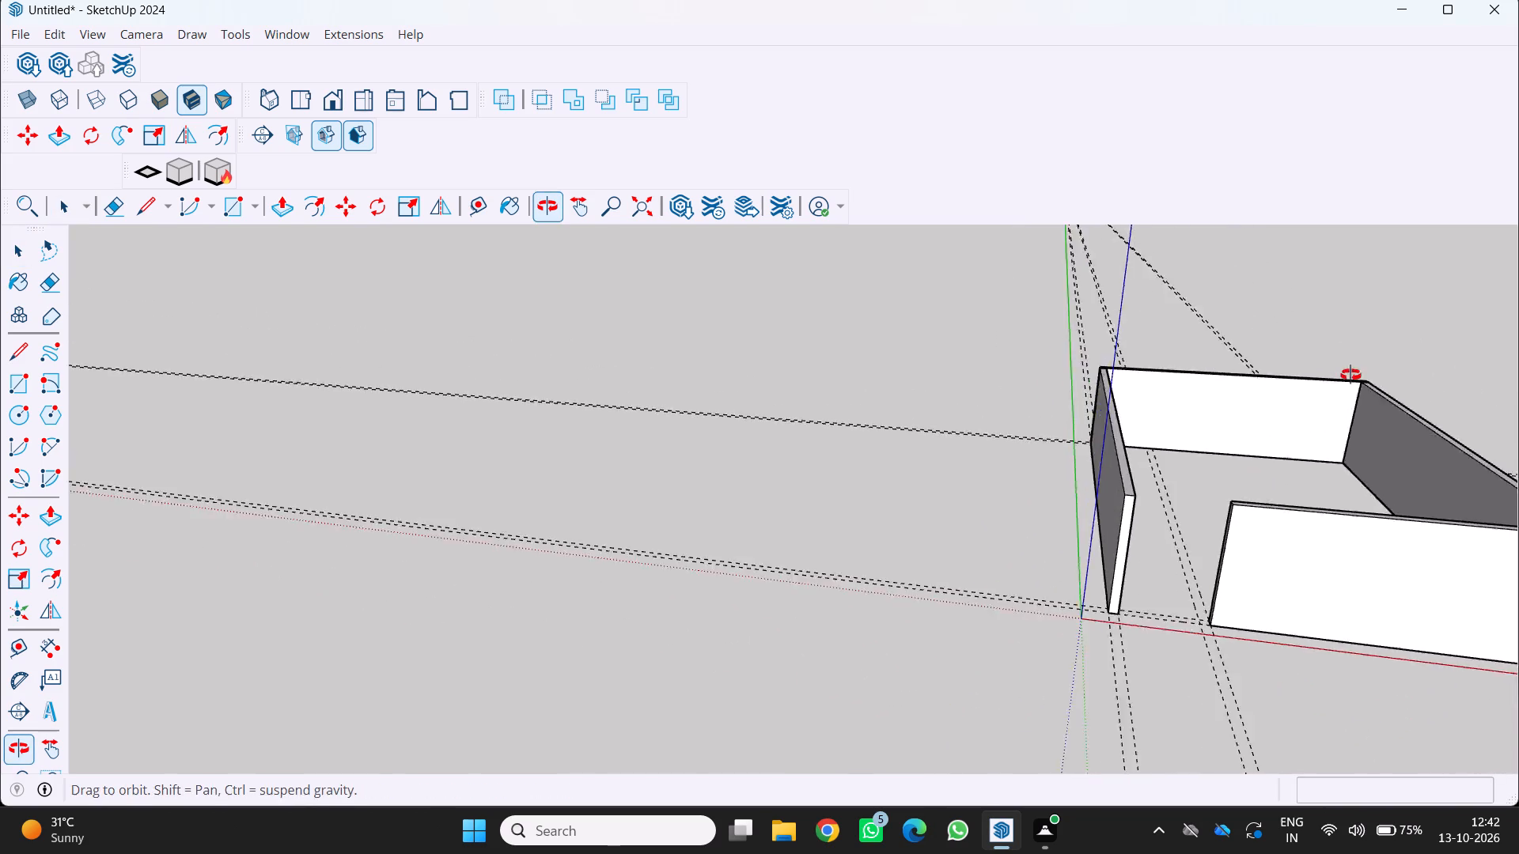
pyautogui.moveTo(1350, 375); pyautogui.dragTo(1359, 338, button='middle')
pyautogui.scroll(7, 1211, 531)
pyautogui.moveTo(1251, 447); pyautogui.dragTo(1304, 492, button='middle')
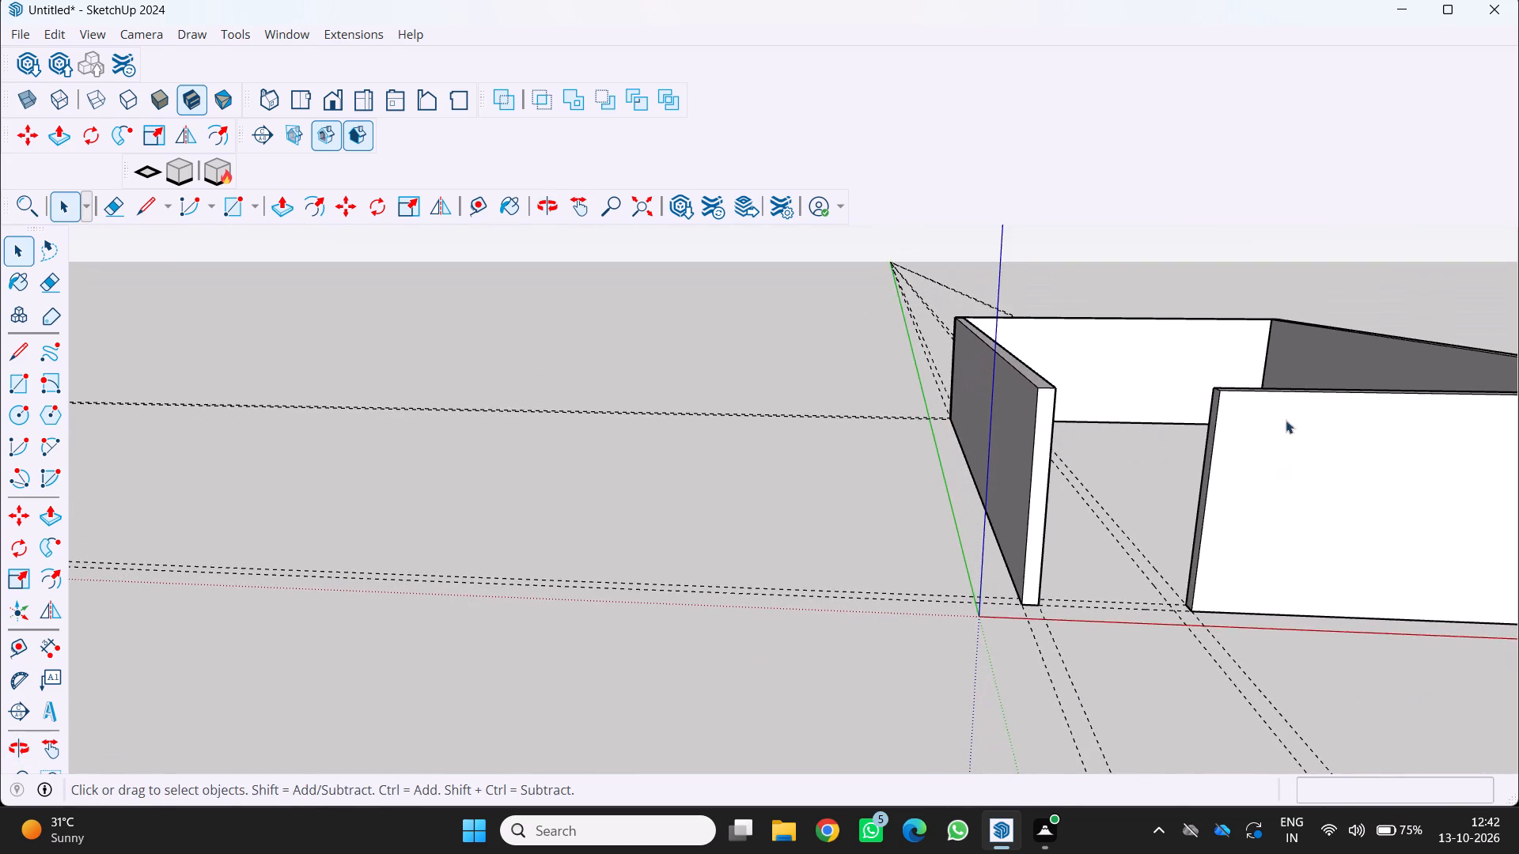
pyautogui.scroll(-2, 1275, 412)
pyautogui.moveTo(1251, 431); pyautogui.dragTo(1291, 455, button='middle')
pyautogui.scroll(-4, 1266, 412)
pyautogui.scroll(2, 1297, 387)
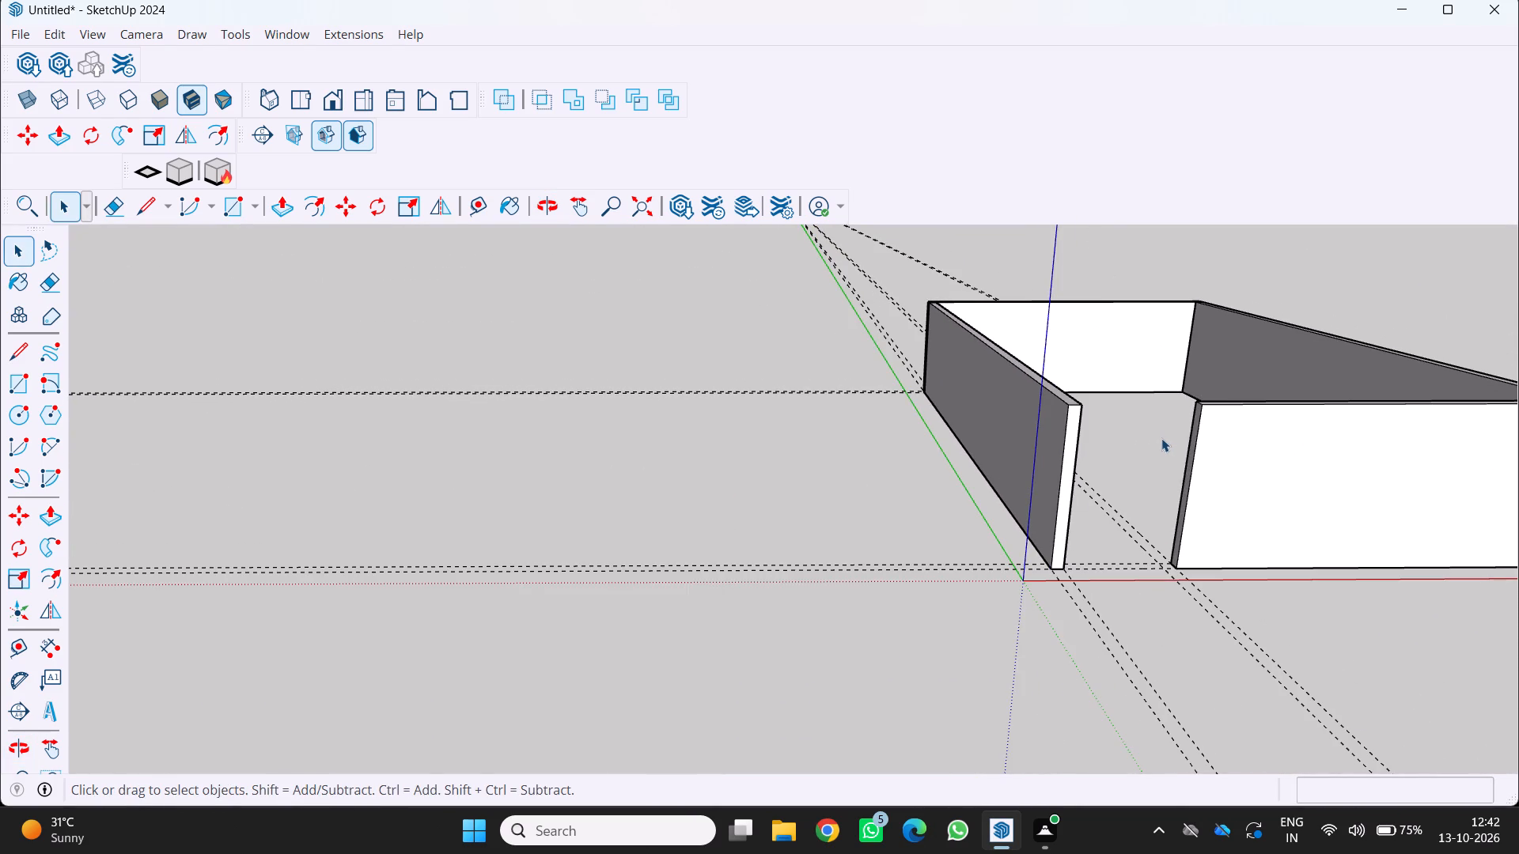
pyautogui.scroll(5, 1157, 436)
pyautogui.moveTo(1186, 393); pyautogui.dragTo(1225, 432, button='middle')
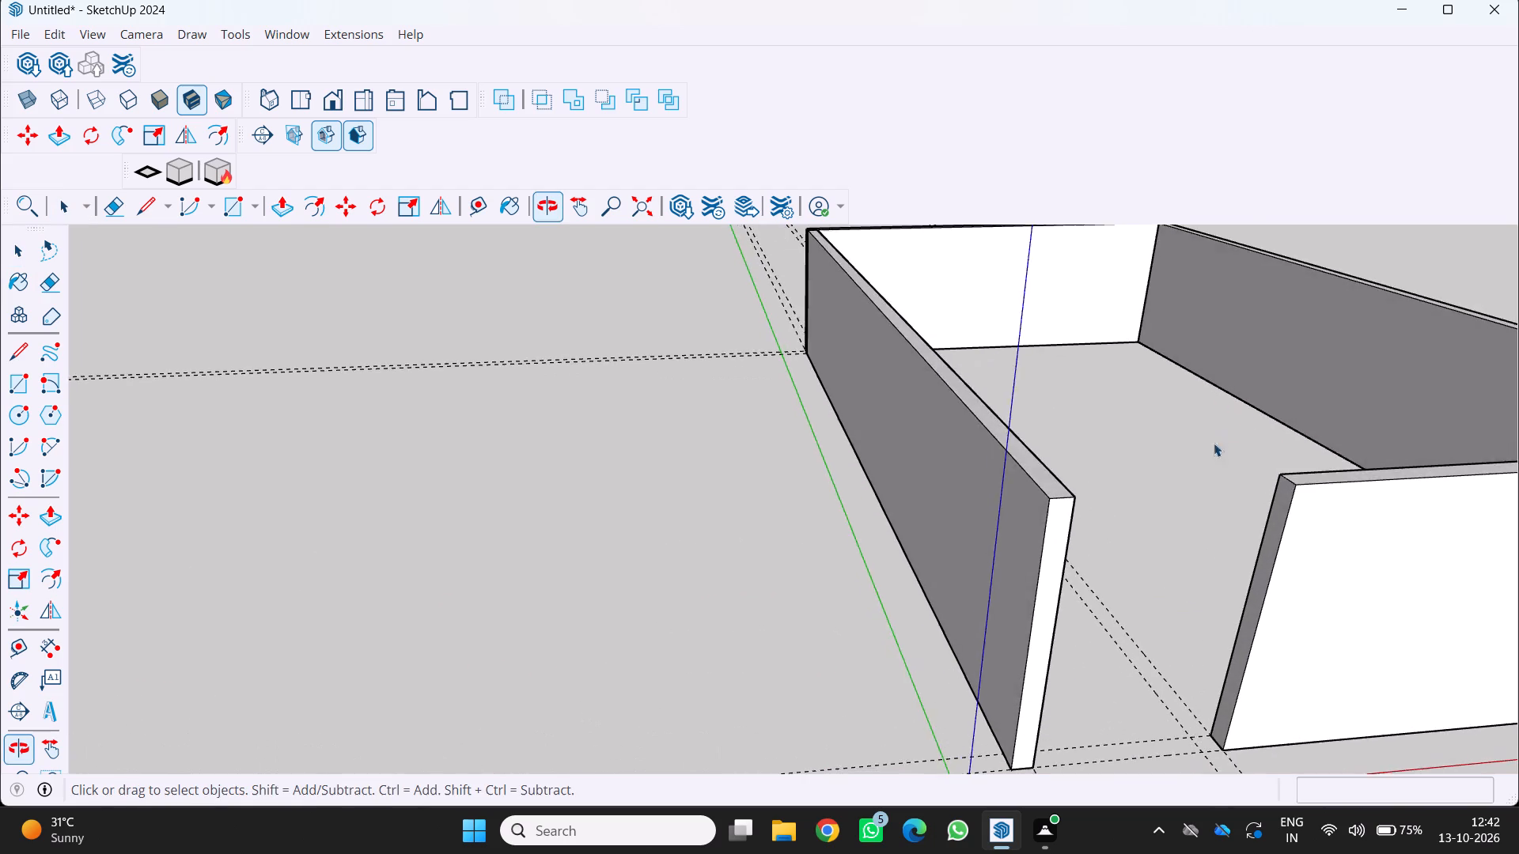
pyautogui.scroll(4, 1234, 497)
pyautogui.scroll(-5, 1316, 456)
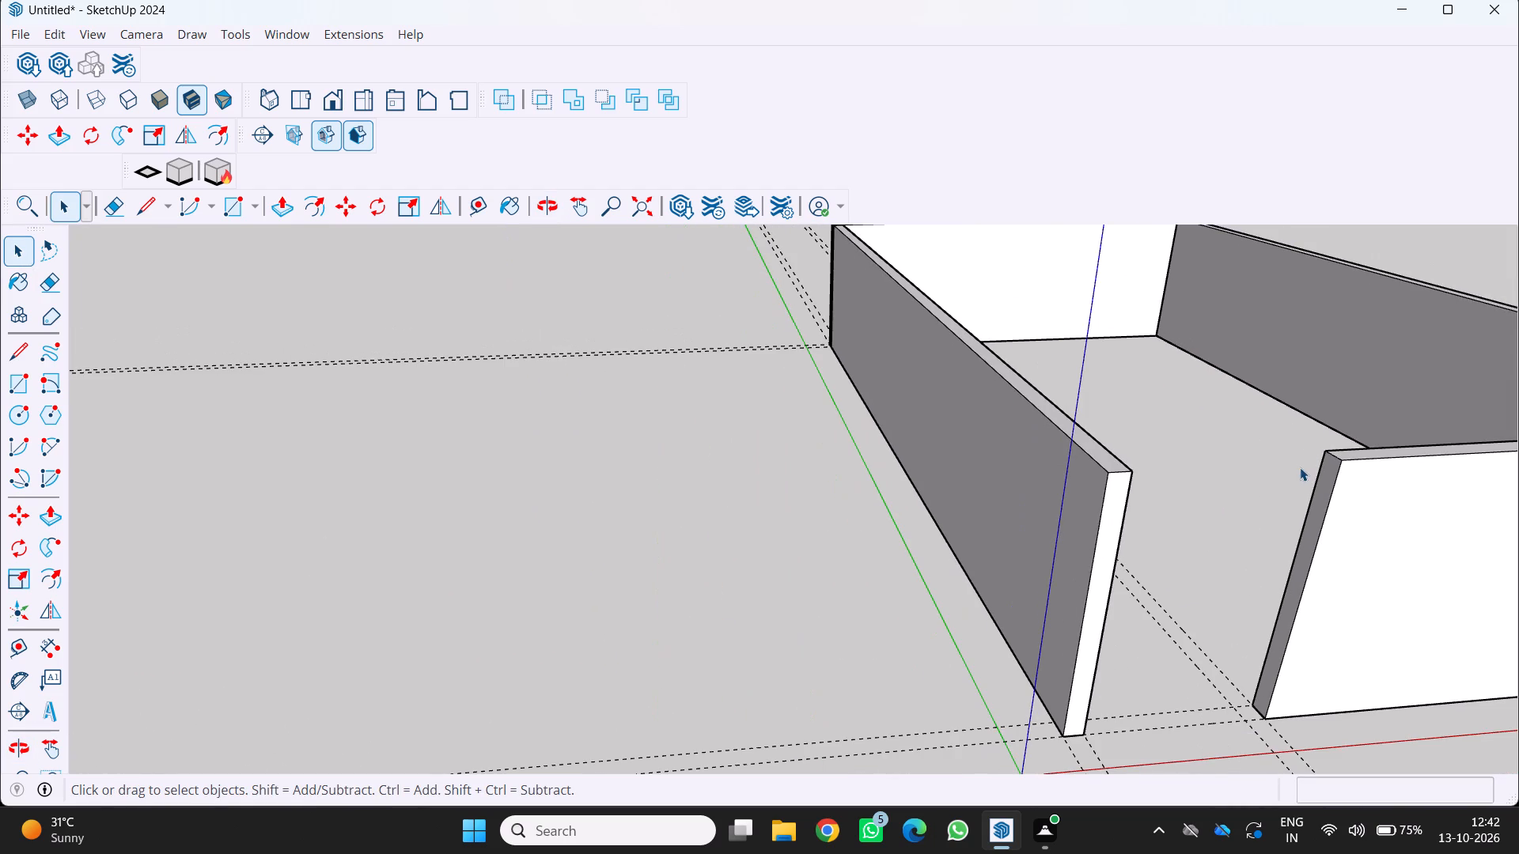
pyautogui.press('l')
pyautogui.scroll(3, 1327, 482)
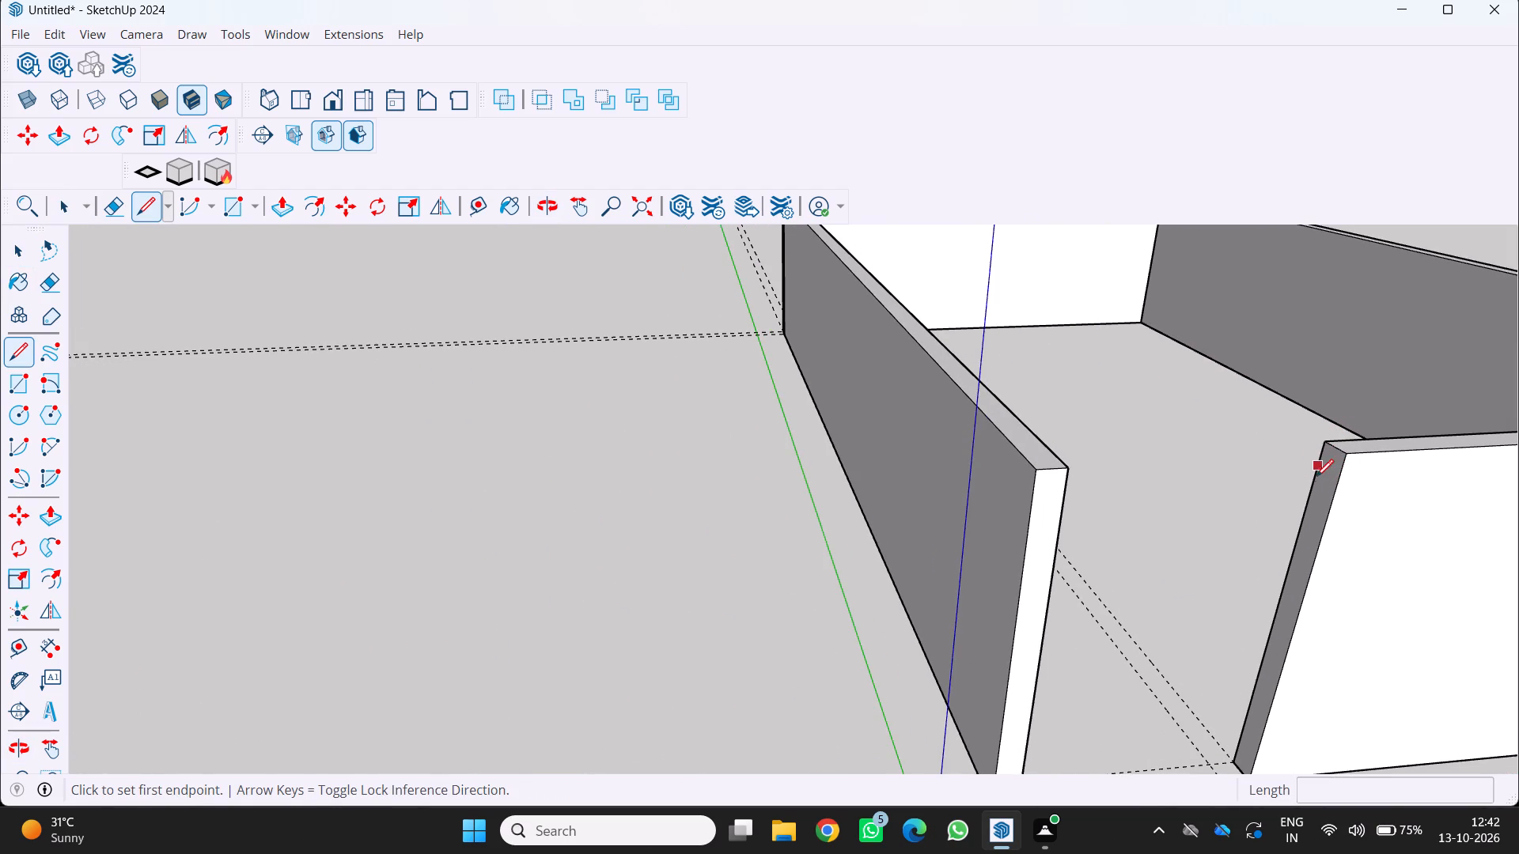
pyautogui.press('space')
# Copy the top edge of the front wall's end face beside the opening 3' straight down the face.
pyautogui.scroll(7, 1335, 468)
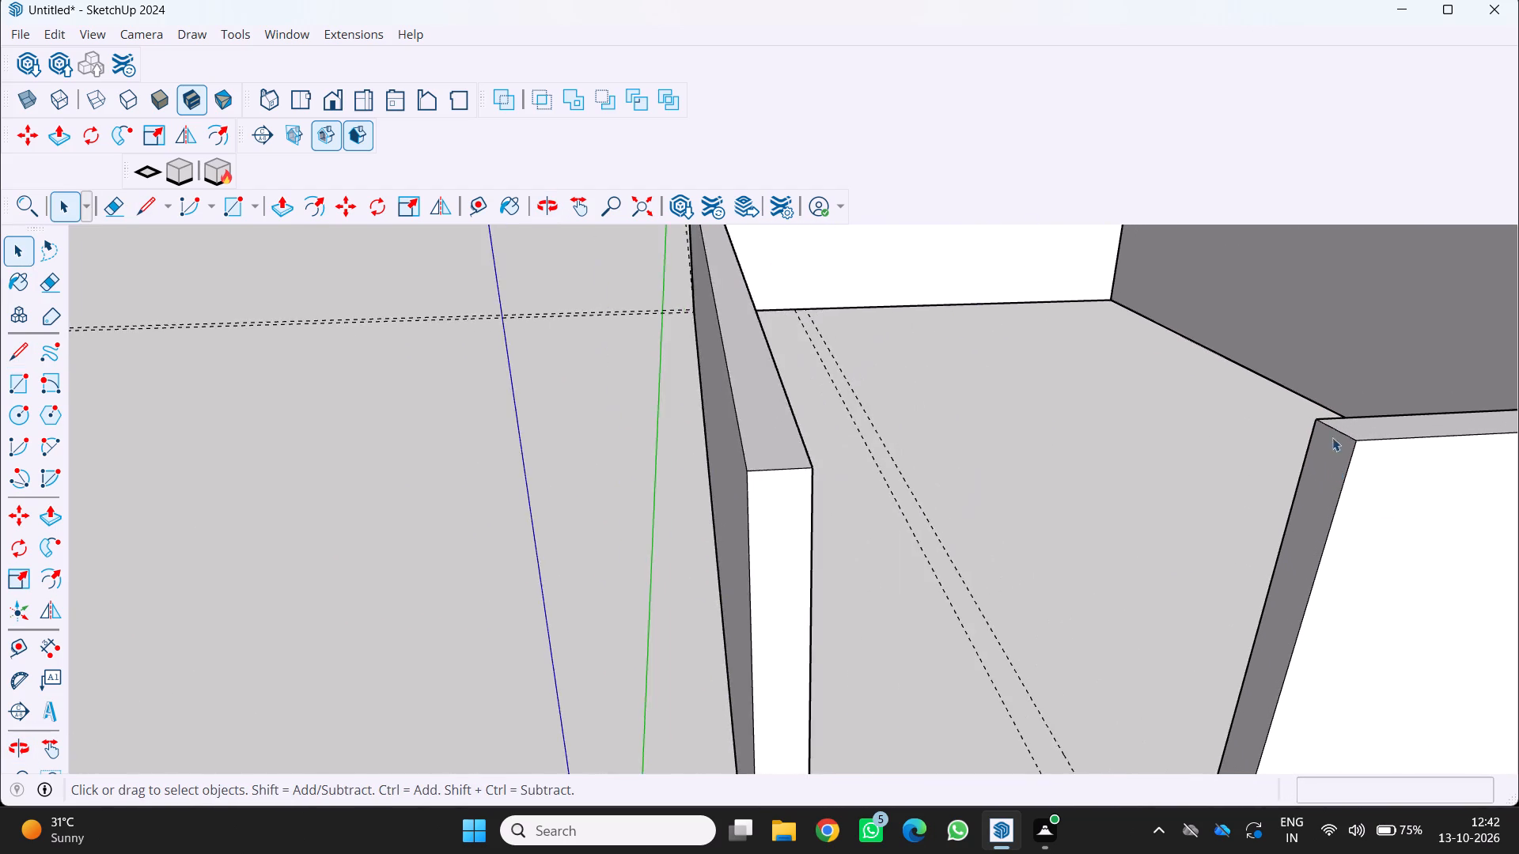
pyautogui.scroll(5, 1332, 437)
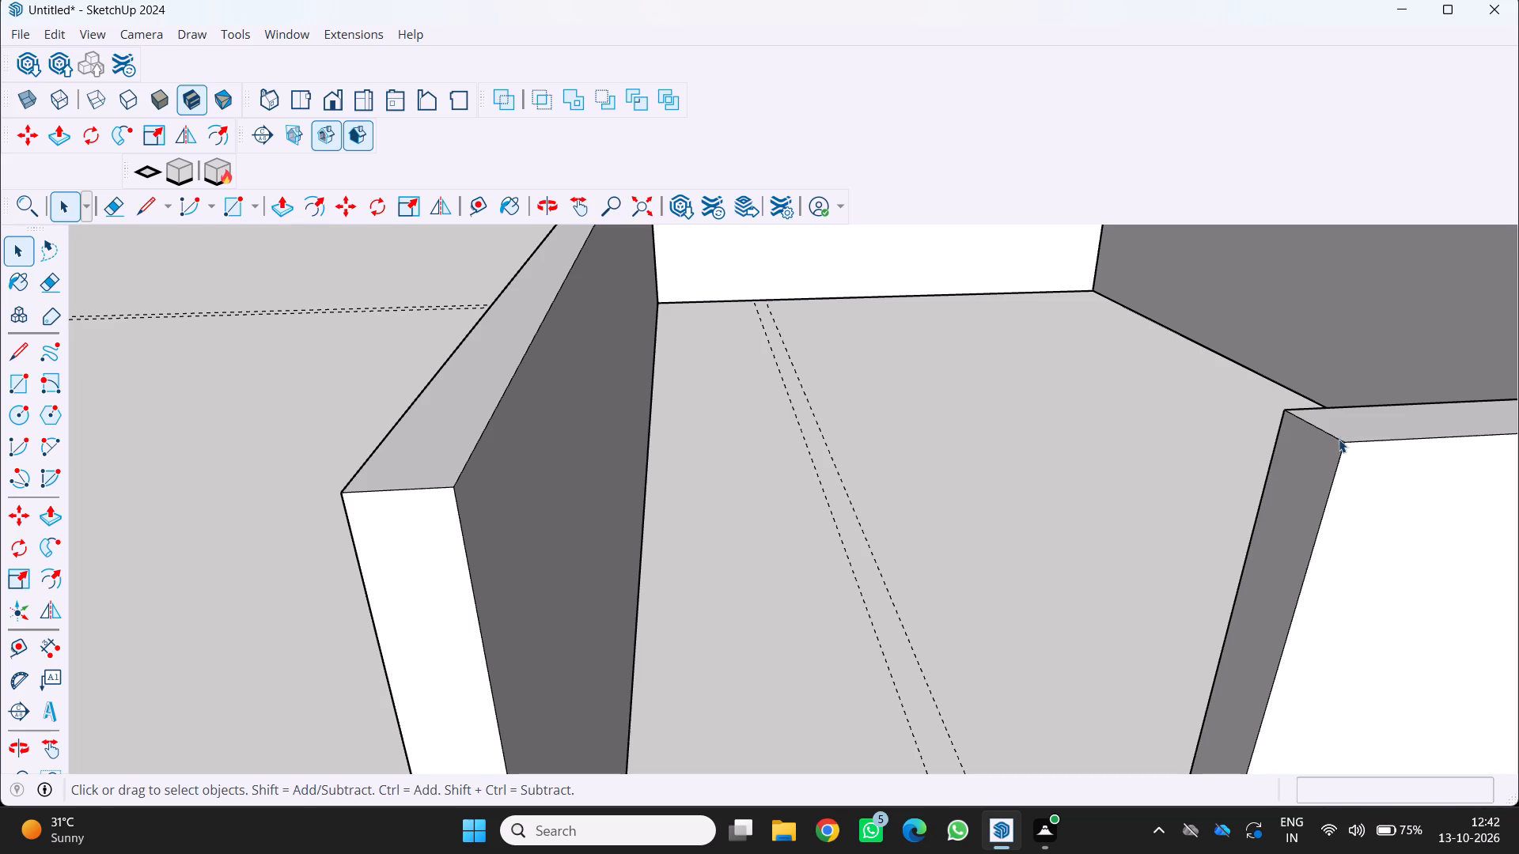
pyautogui.click(1340, 441)
pyautogui.press('m')
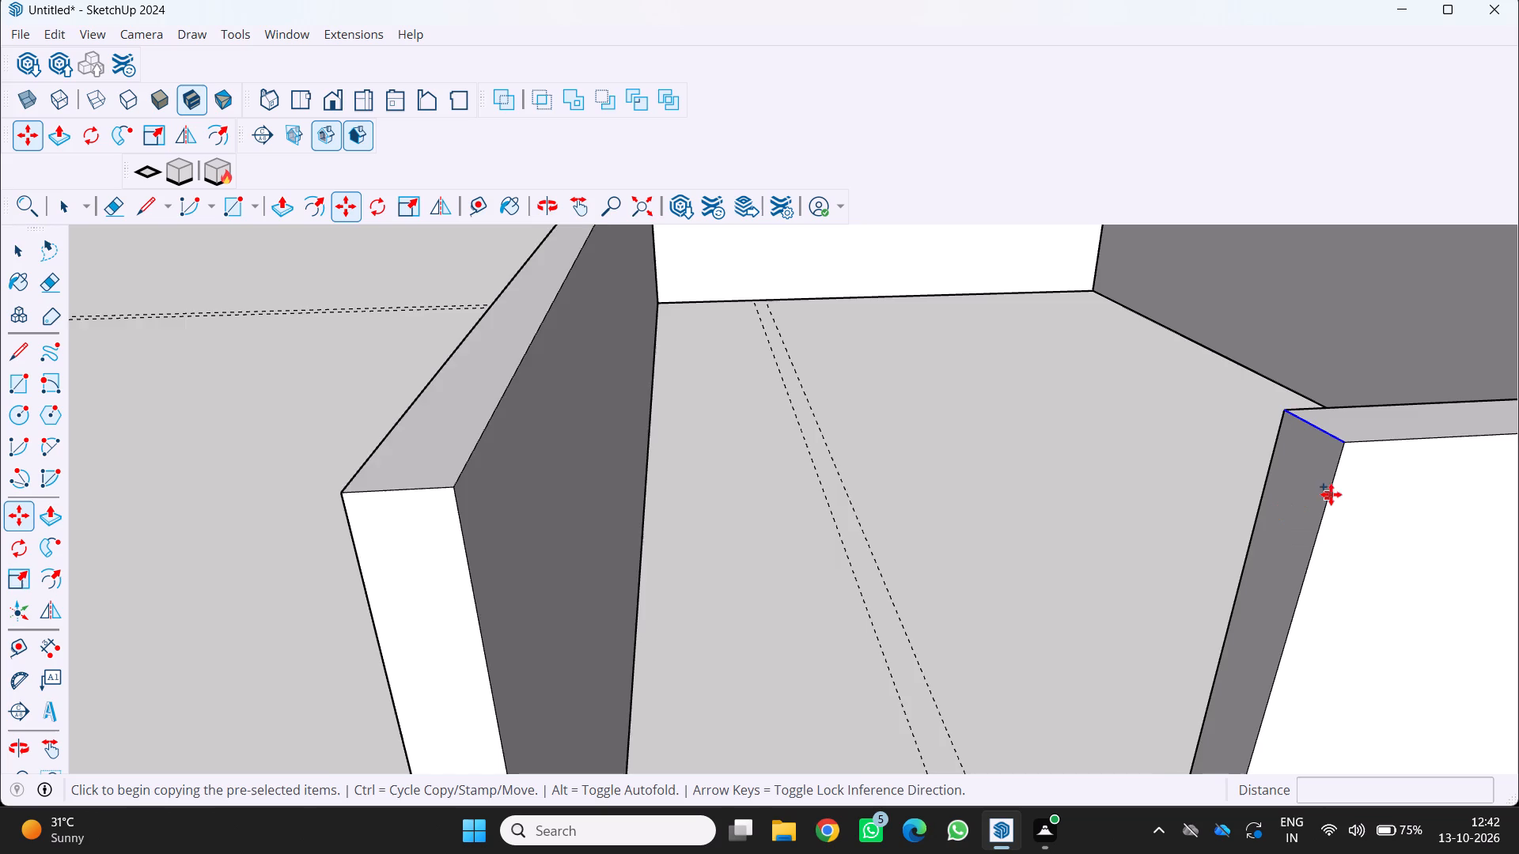
pyautogui.scroll(6, 1340, 483)
pyautogui.click(1353, 423)
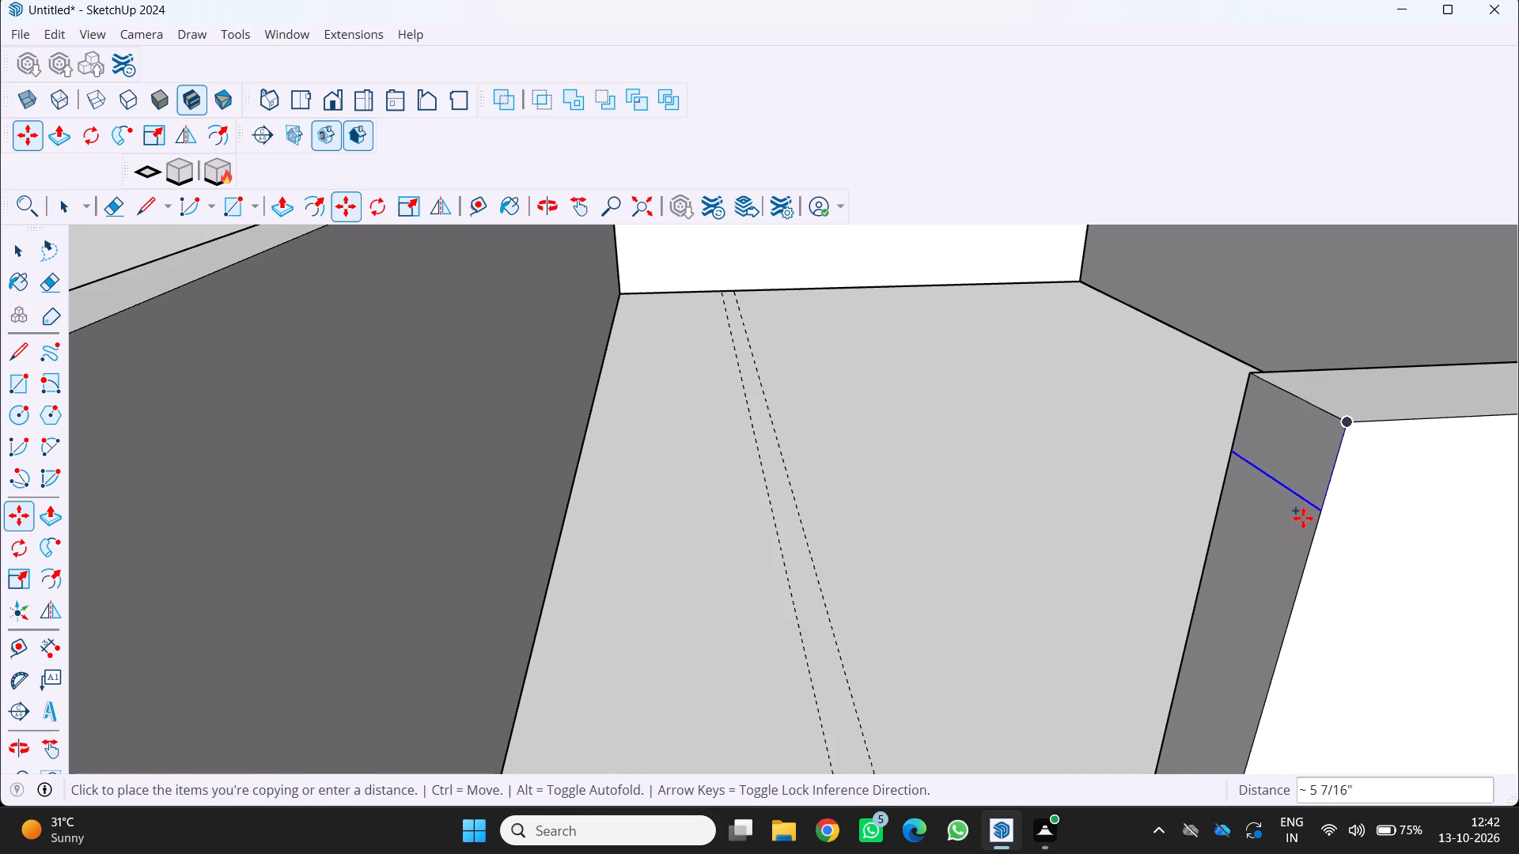
pyautogui.press('3')
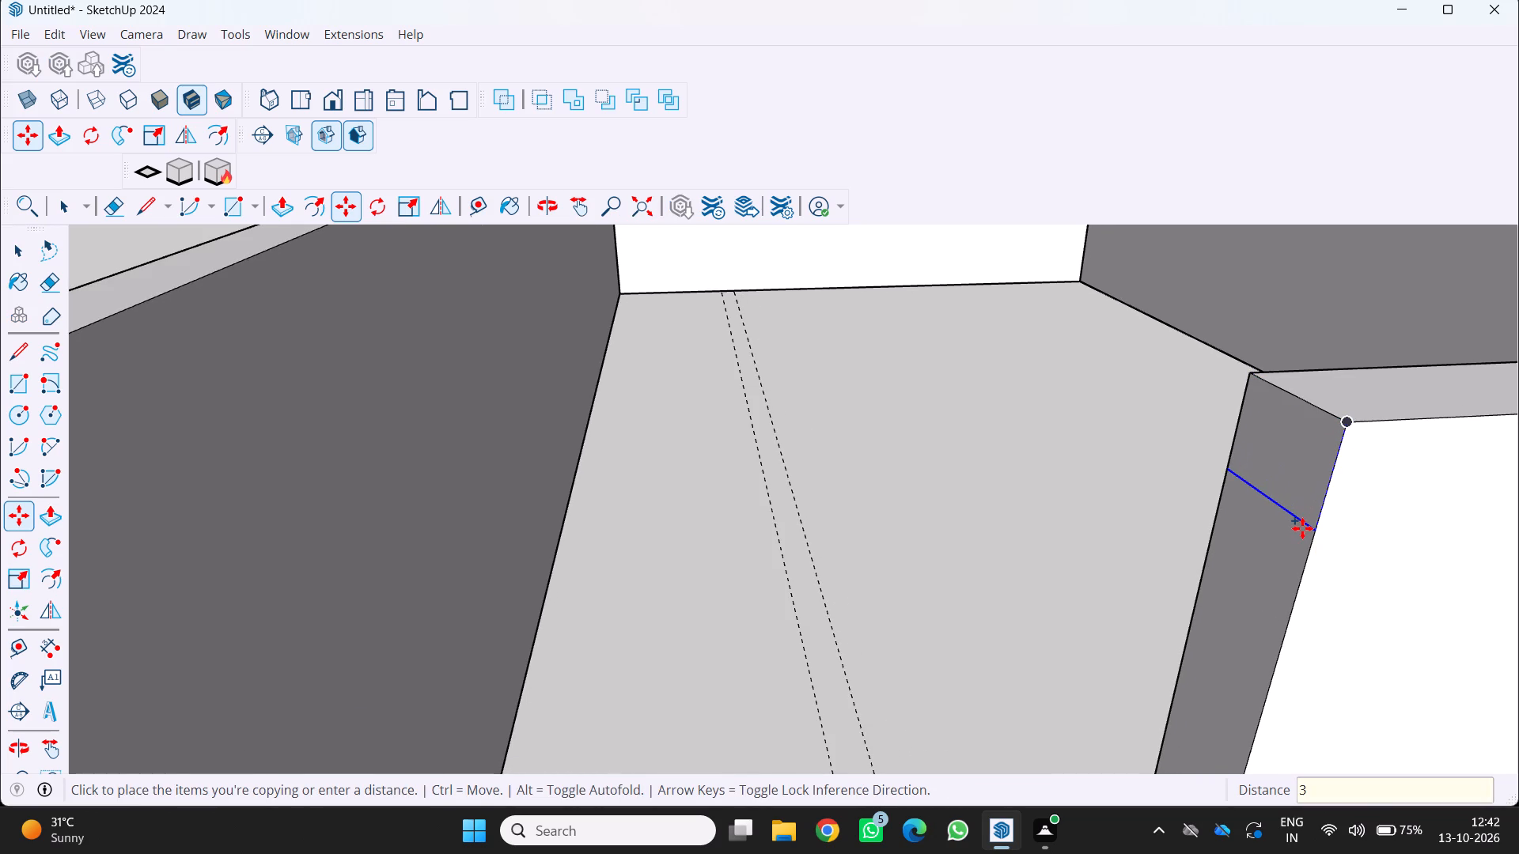
pyautogui.press("'")
pyautogui.press('Return')
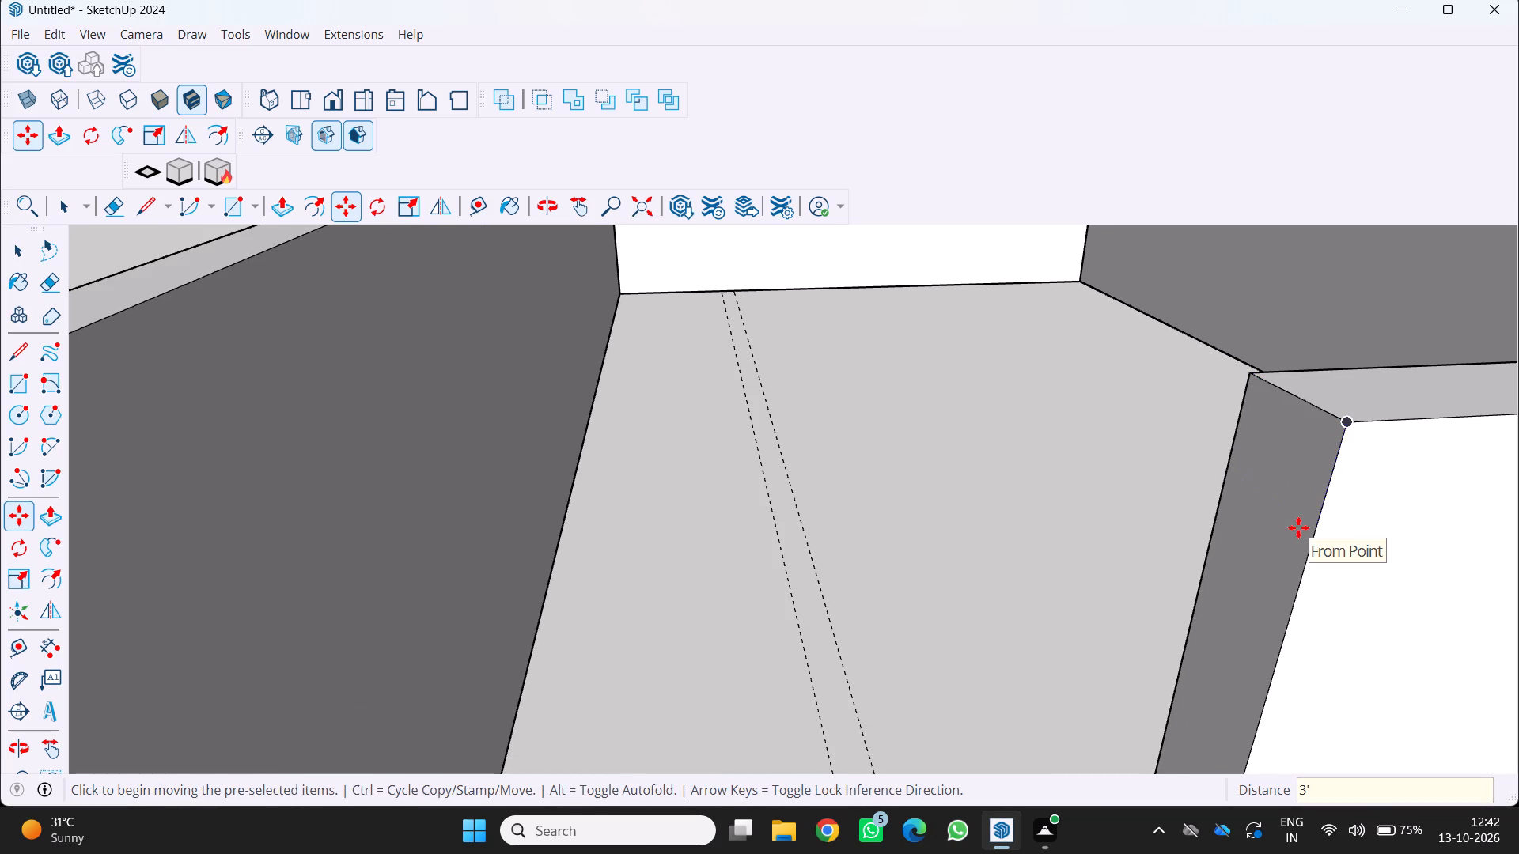
# Push/Pull the upper 3' part of the front wall's end face 6' 9" across the opening to the side wall beside the green axis.
pyautogui.scroll(-16, 1298, 527)
pyautogui.scroll(1, 1259, 569)
pyautogui.moveTo(1259, 569); pyautogui.dragTo(1199, 423, button='middle')
pyautogui.scroll(-6, 1202, 424)
pyautogui.scroll(-1, 1225, 569)
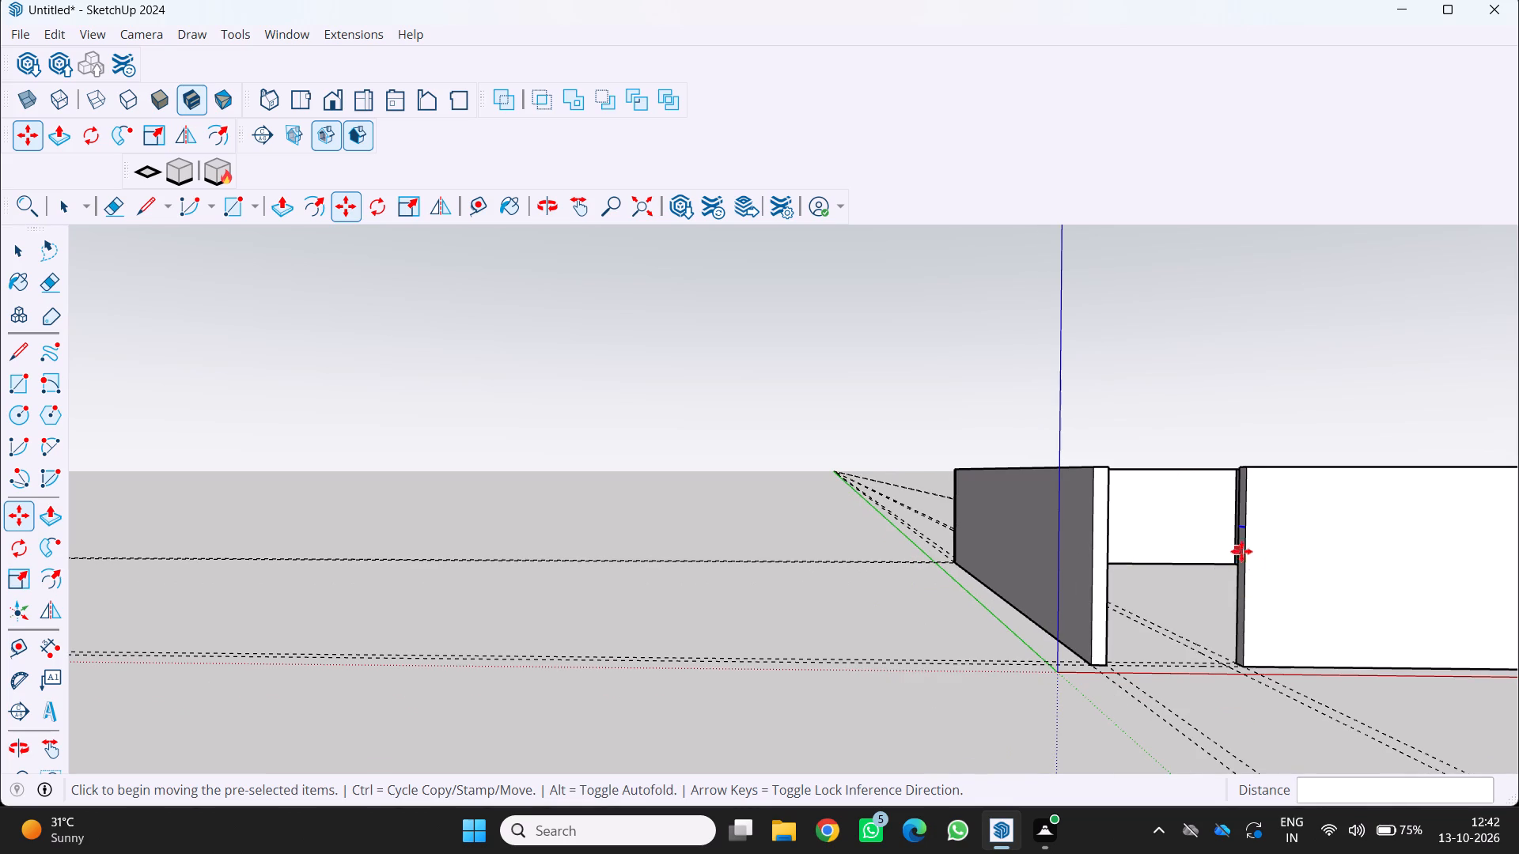
pyautogui.scroll(1, 1256, 515)
pyautogui.moveTo(1254, 509); pyautogui.dragTo(1275, 557, button='middle')
pyautogui.scroll(6, 1199, 496)
pyautogui.moveTo(1219, 466); pyautogui.dragTo(1241, 489, button='middle')
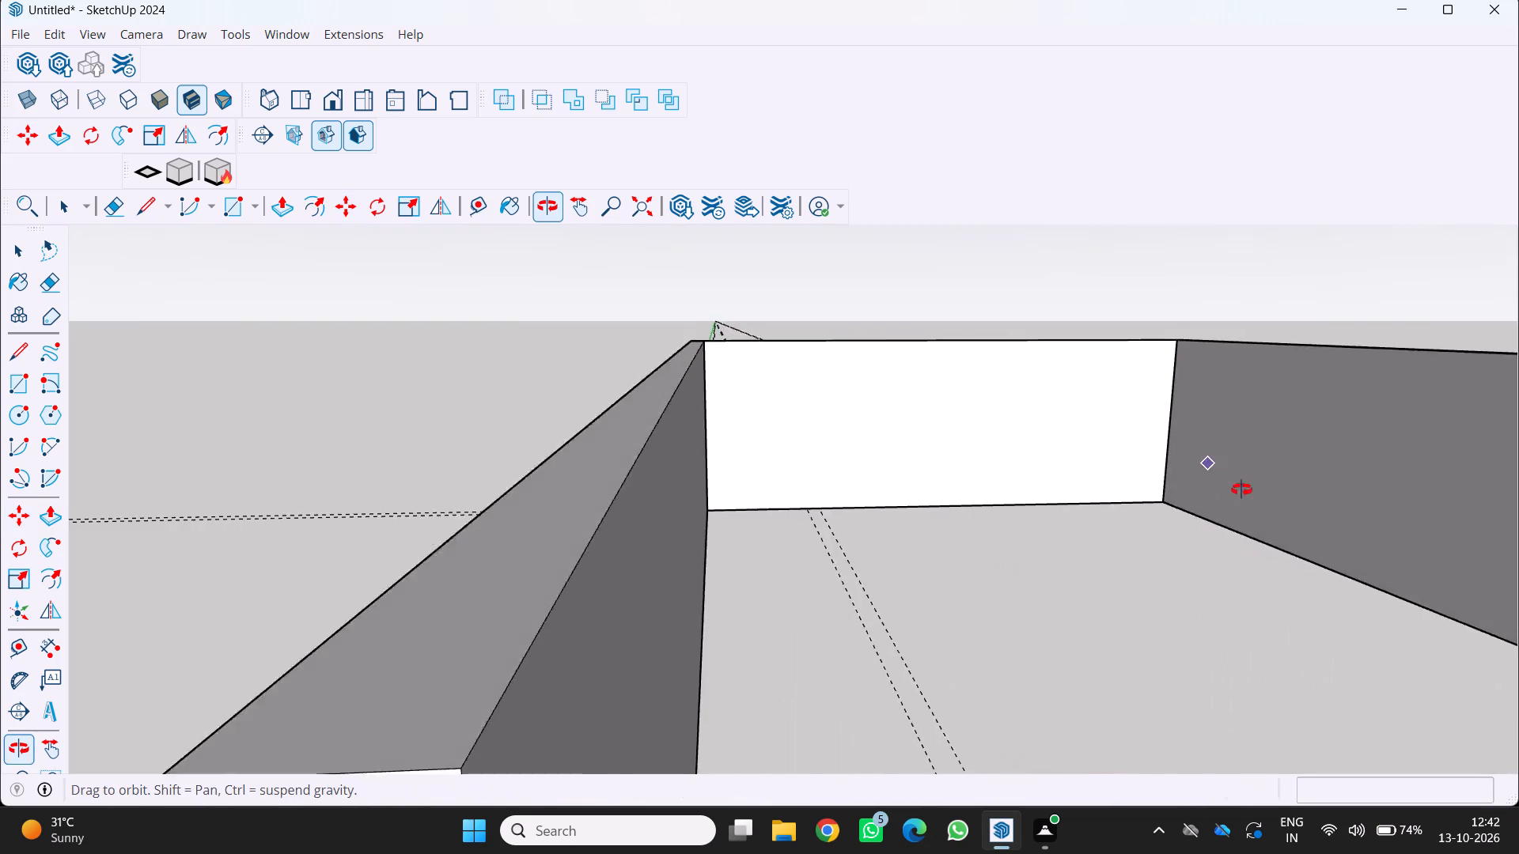
pyautogui.moveTo(1241, 489); pyautogui.dragTo(1229, 501, button='middle')
pyautogui.scroll(-7, 1227, 501)
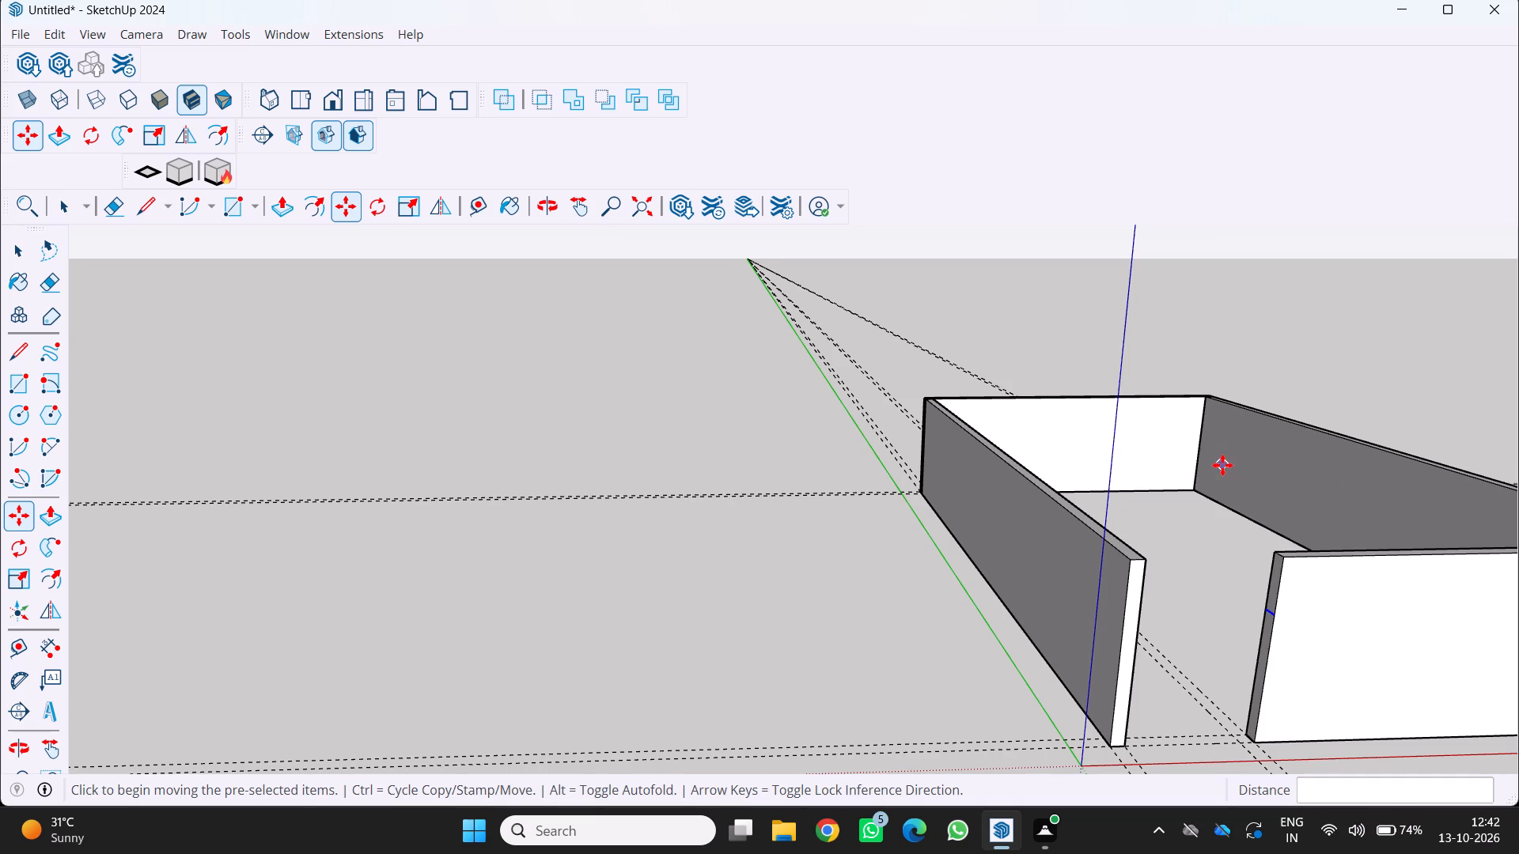
pyautogui.scroll(2, 1301, 731)
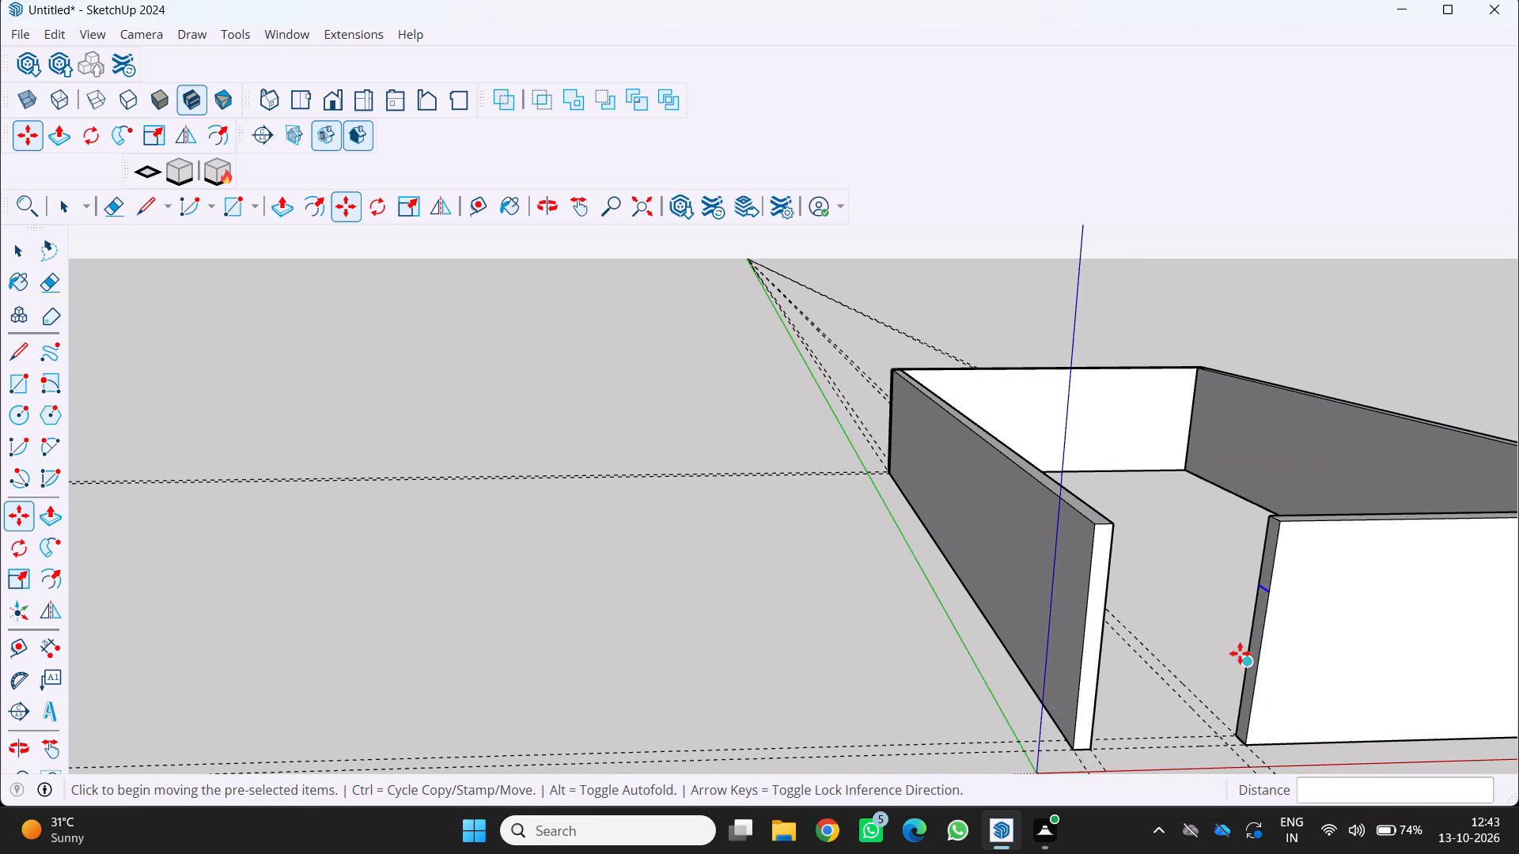
pyautogui.press('p')
pyautogui.scroll(5, 1241, 610)
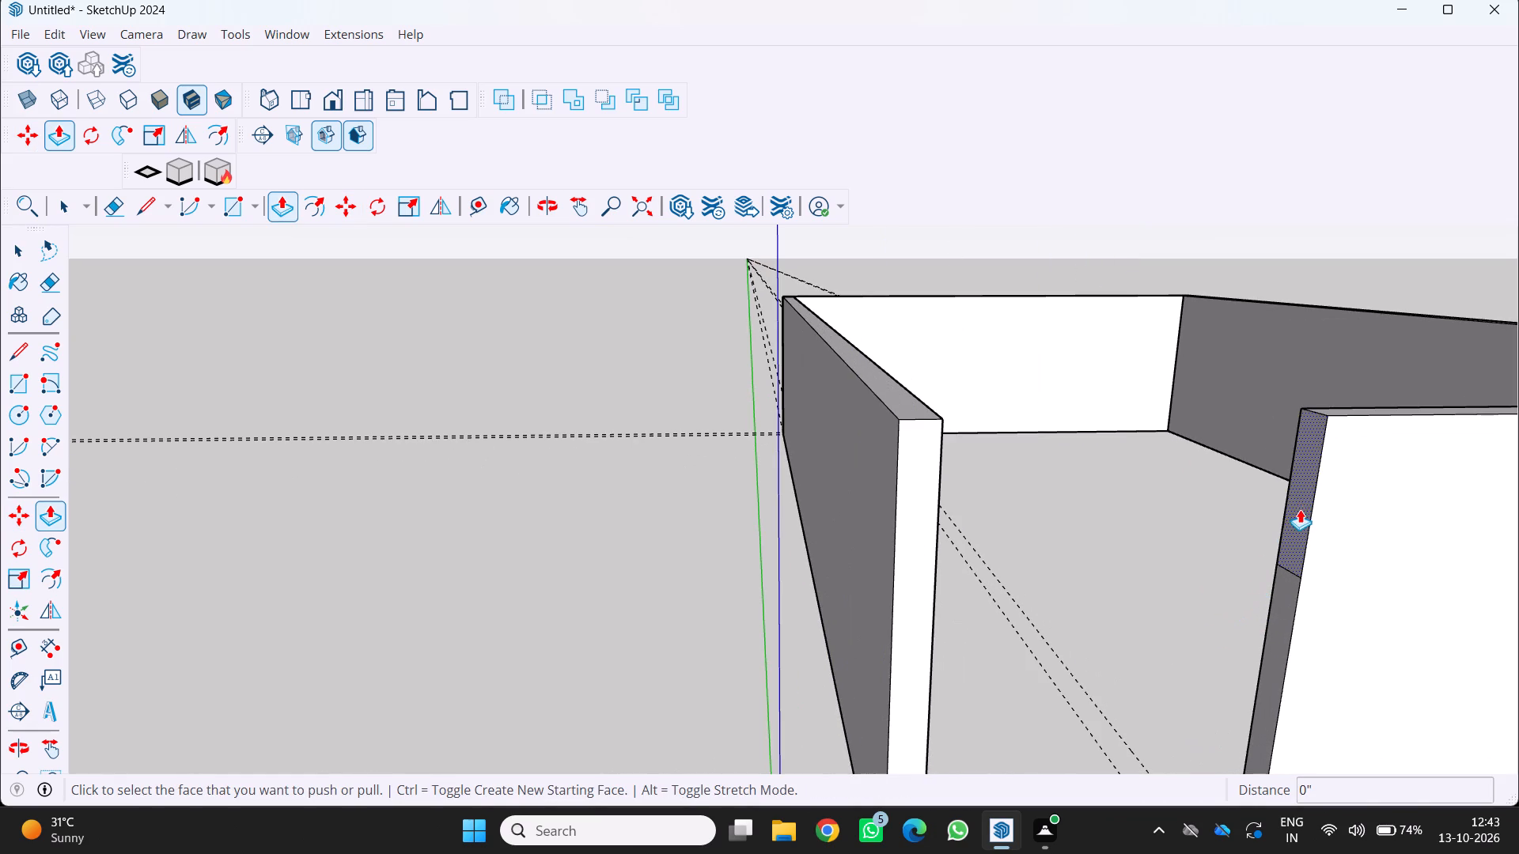
pyautogui.click(1299, 509)
pyautogui.scroll(-17, 1202, 542)
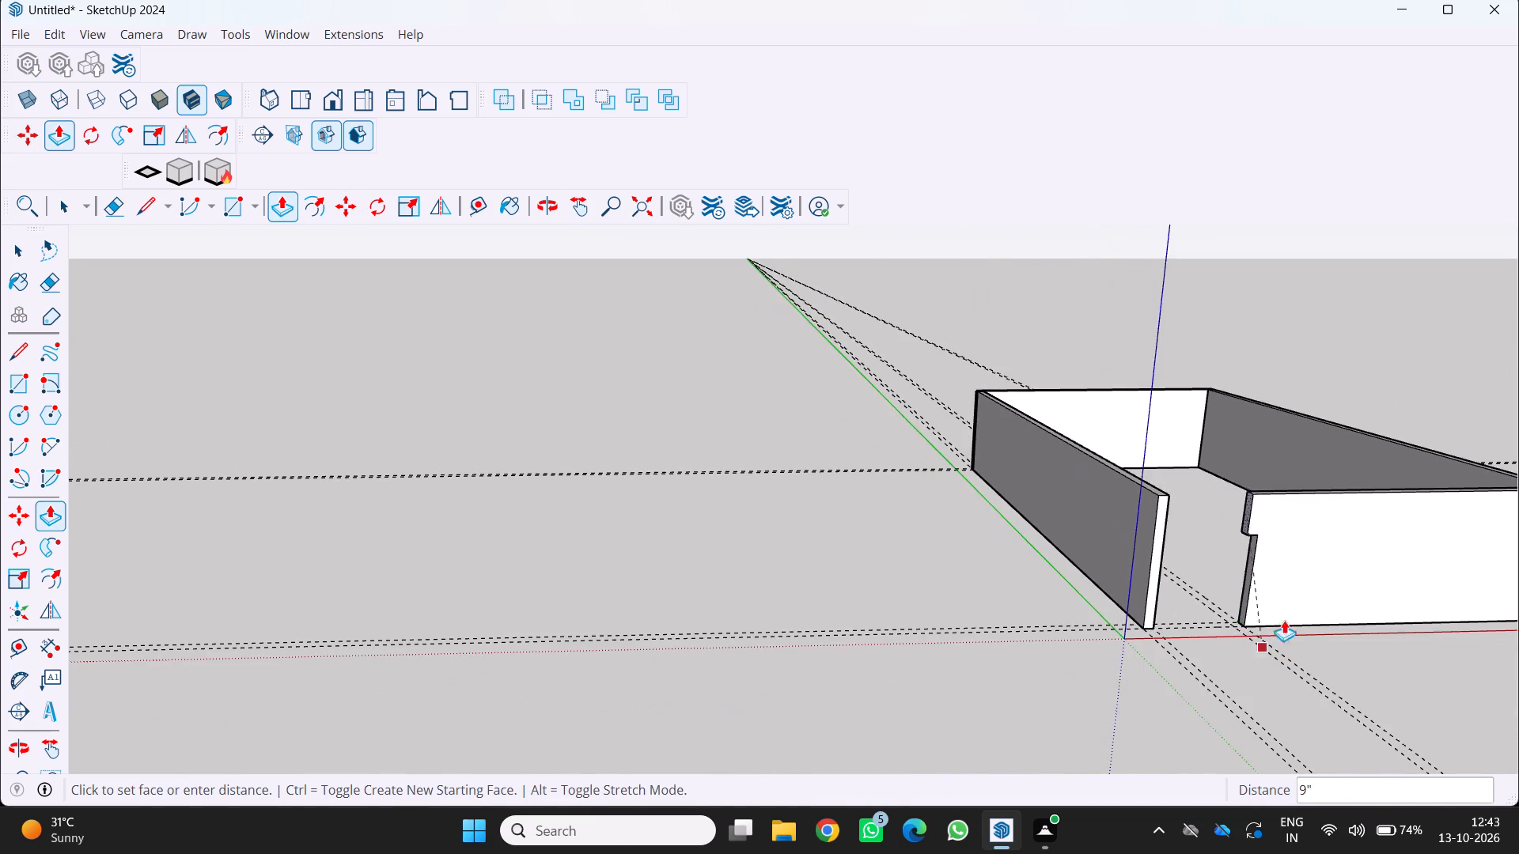
pyautogui.scroll(-7, 1305, 495)
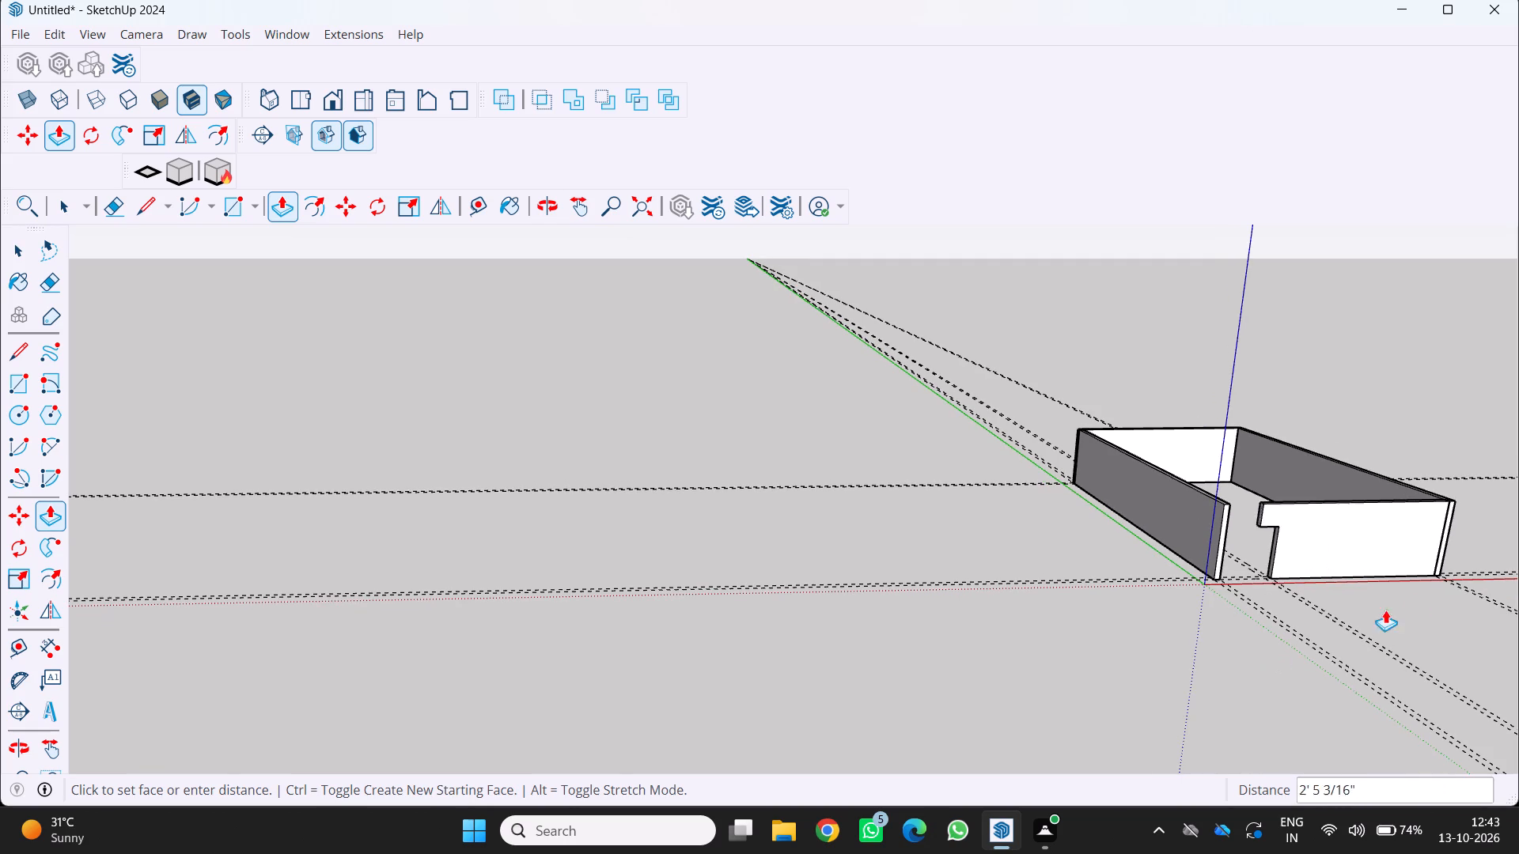
pyautogui.moveTo(1255, 621); pyautogui.dragTo(1202, 628, button='middle')
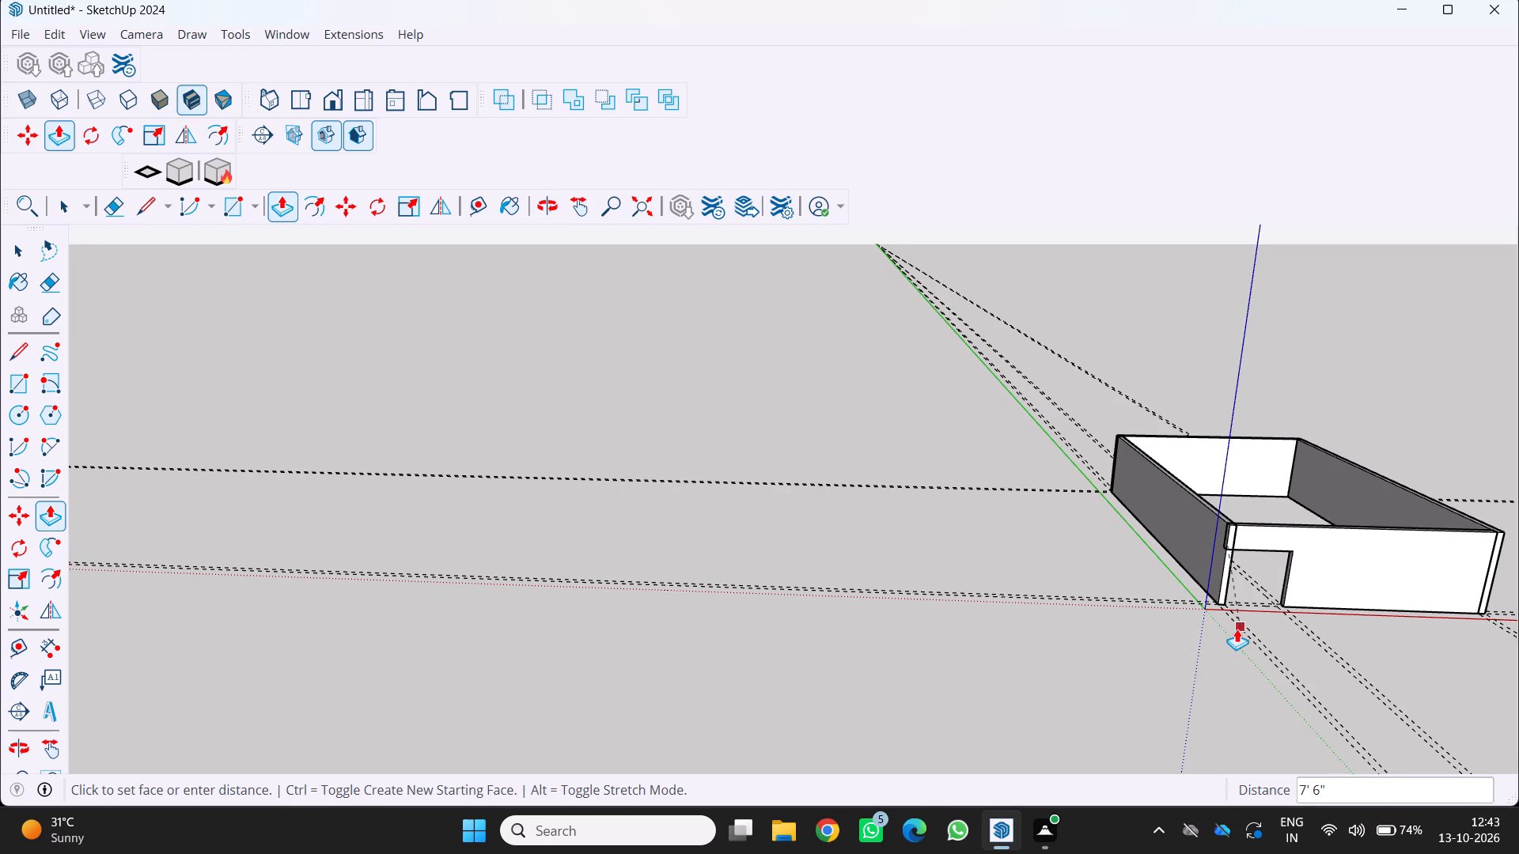
pyautogui.scroll(-2, 1234, 627)
pyautogui.press('0')
pyautogui.moveTo(1317, 607); pyautogui.dragTo(1210, 597, button='middle')
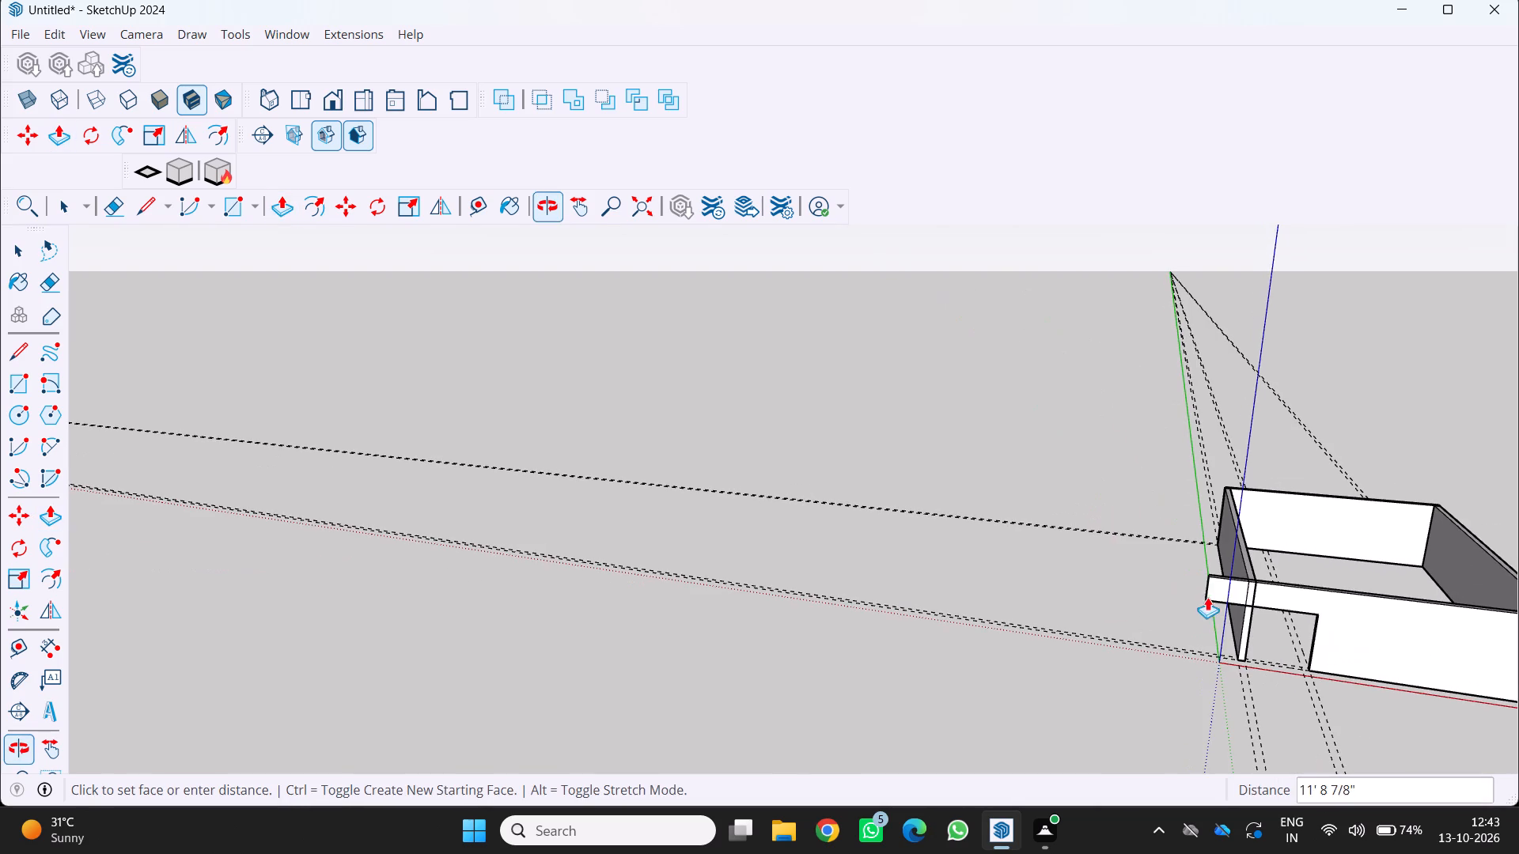
pyautogui.scroll(11, 1286, 585)
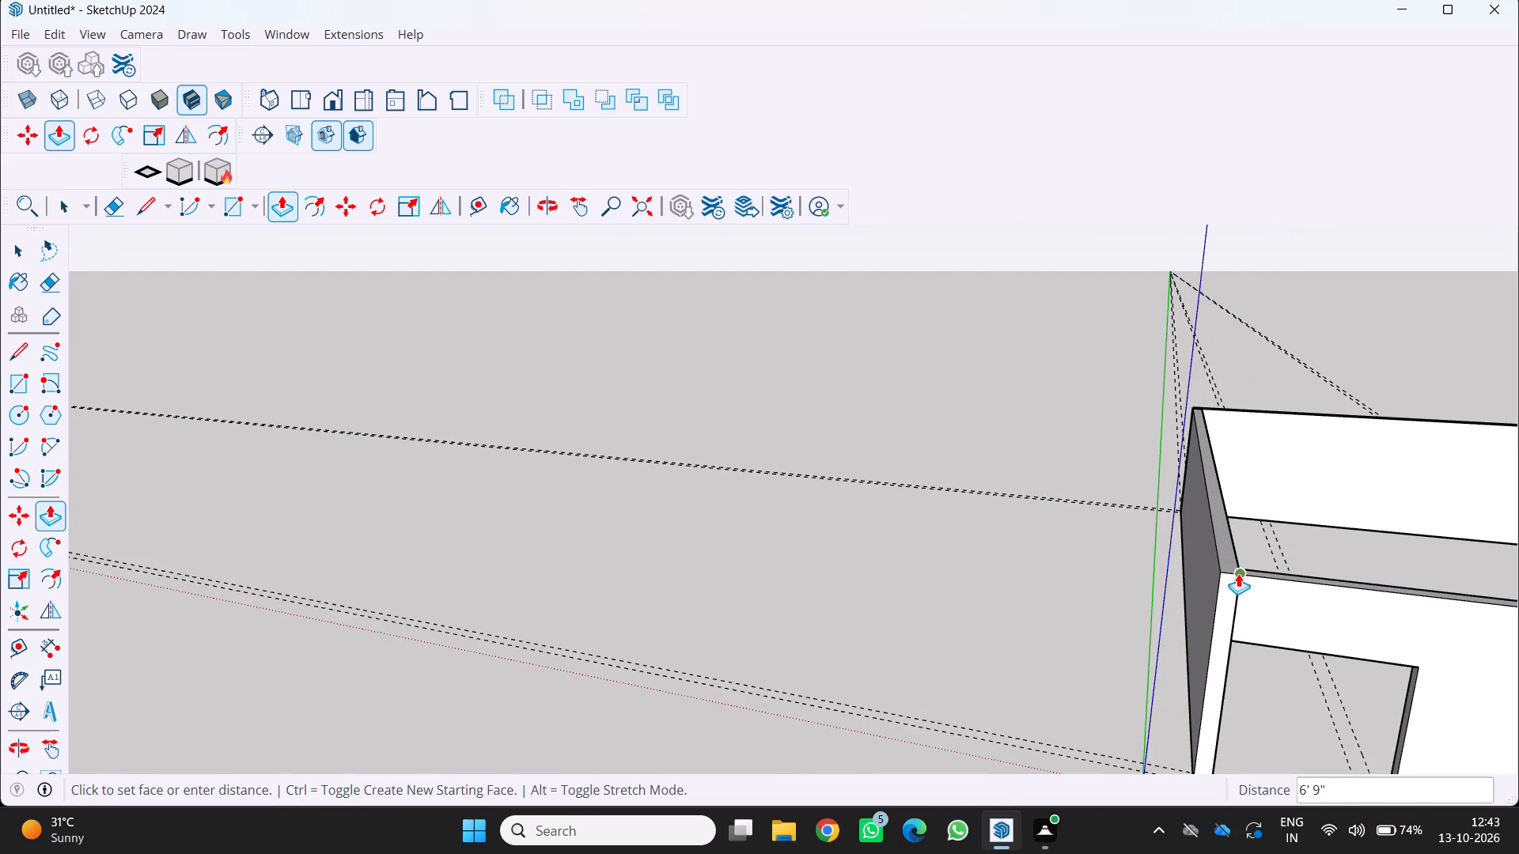
pyautogui.click(1238, 576)
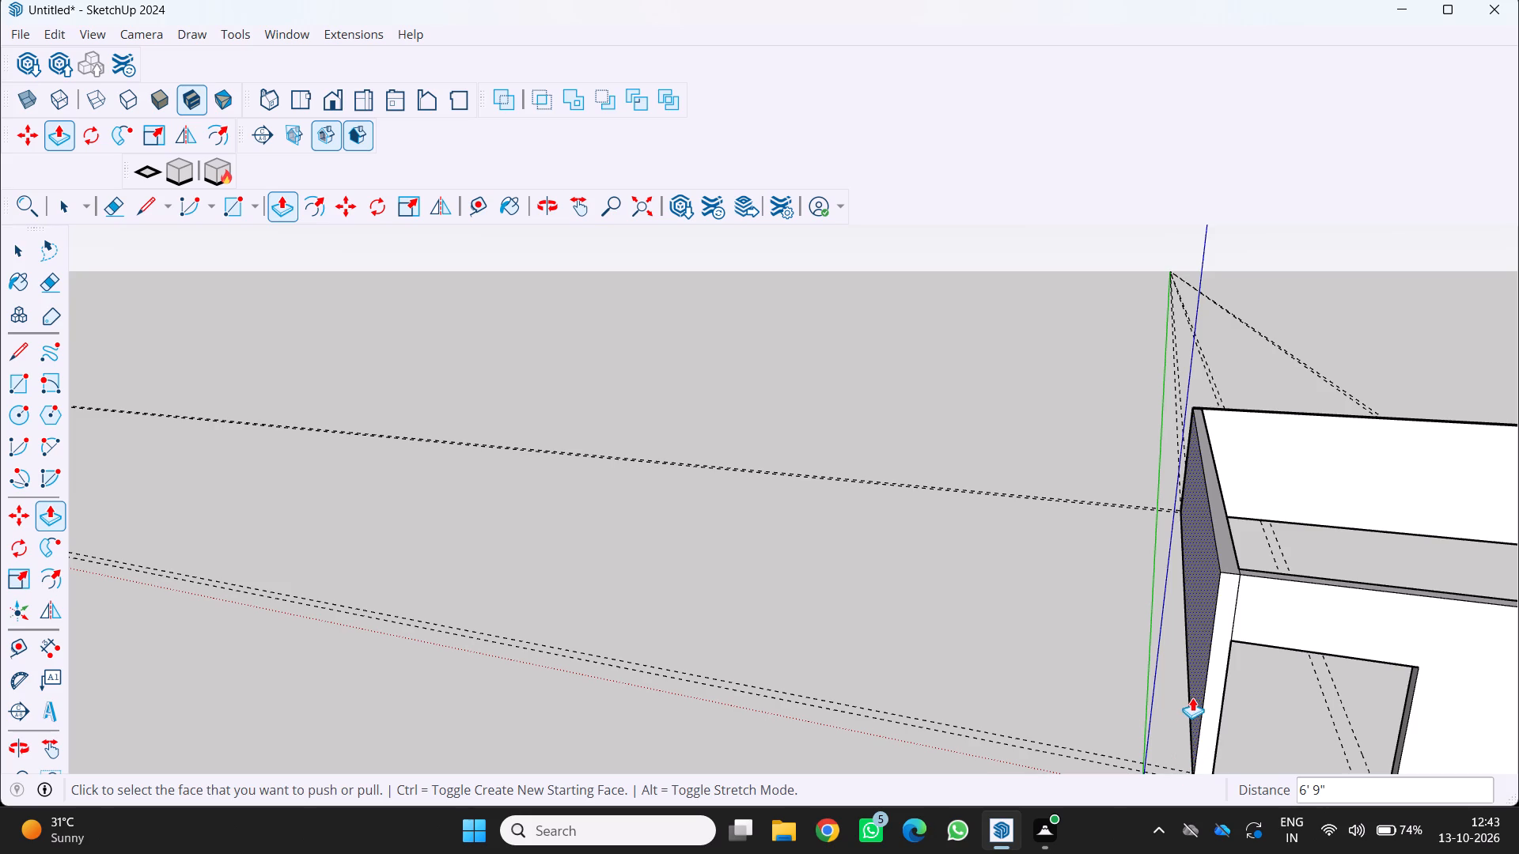
pyautogui.press('space')
# Examine the four-walled building from several angles, including the front wall's door opening and the section spanning above it.
pyautogui.scroll(-5, 1267, 656)
pyautogui.moveTo(1272, 615); pyautogui.dragTo(1297, 463, button='middle')
pyautogui.scroll(-5, 1297, 463)
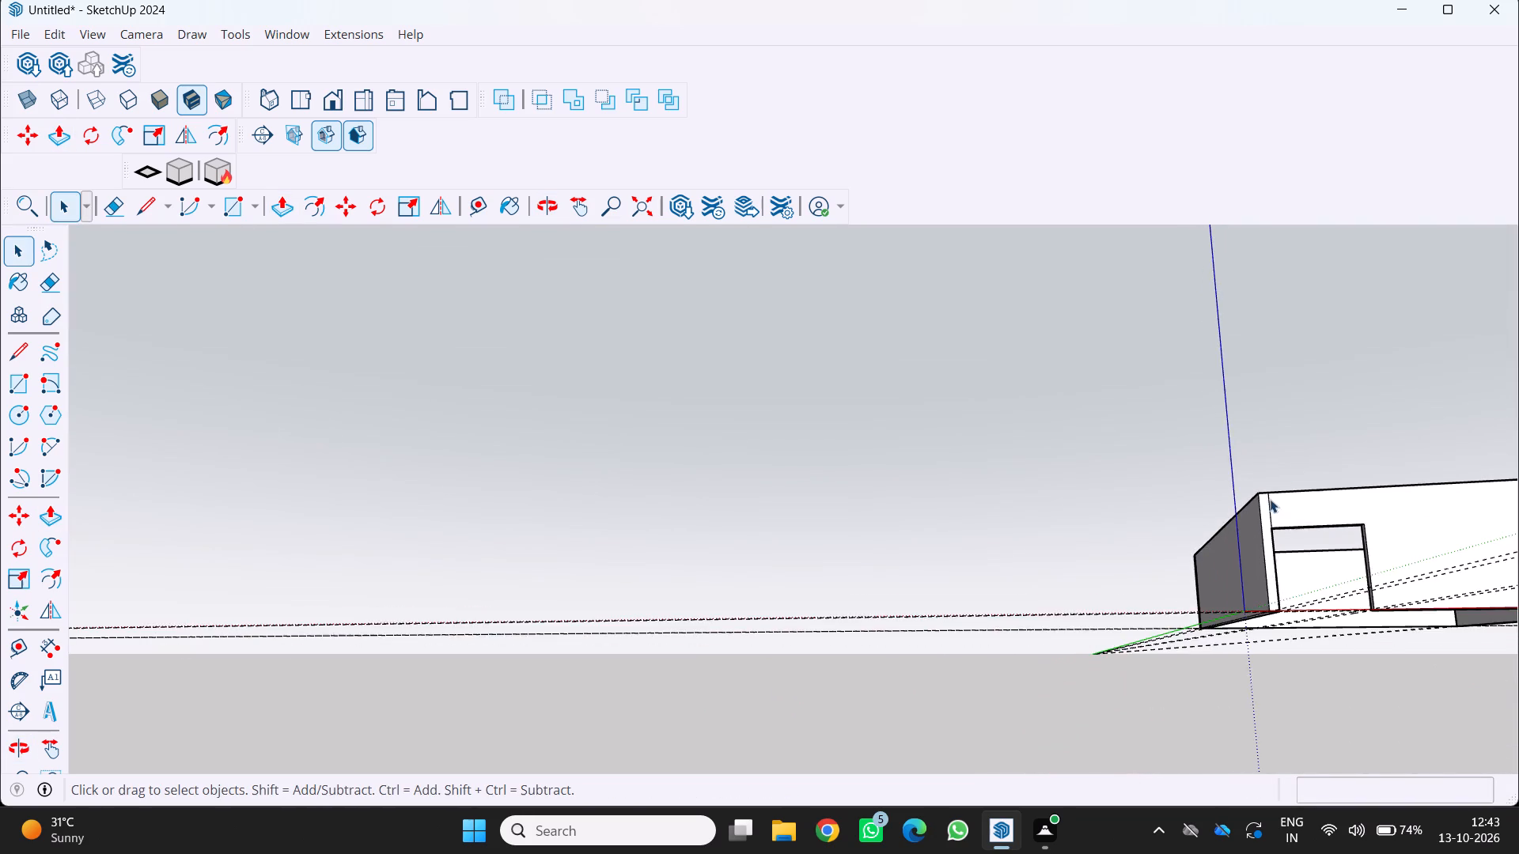
pyautogui.scroll(-2, 1270, 499)
pyautogui.moveTo(1267, 508); pyautogui.dragTo(1199, 635, button='middle')
pyautogui.scroll(-5, 1199, 633)
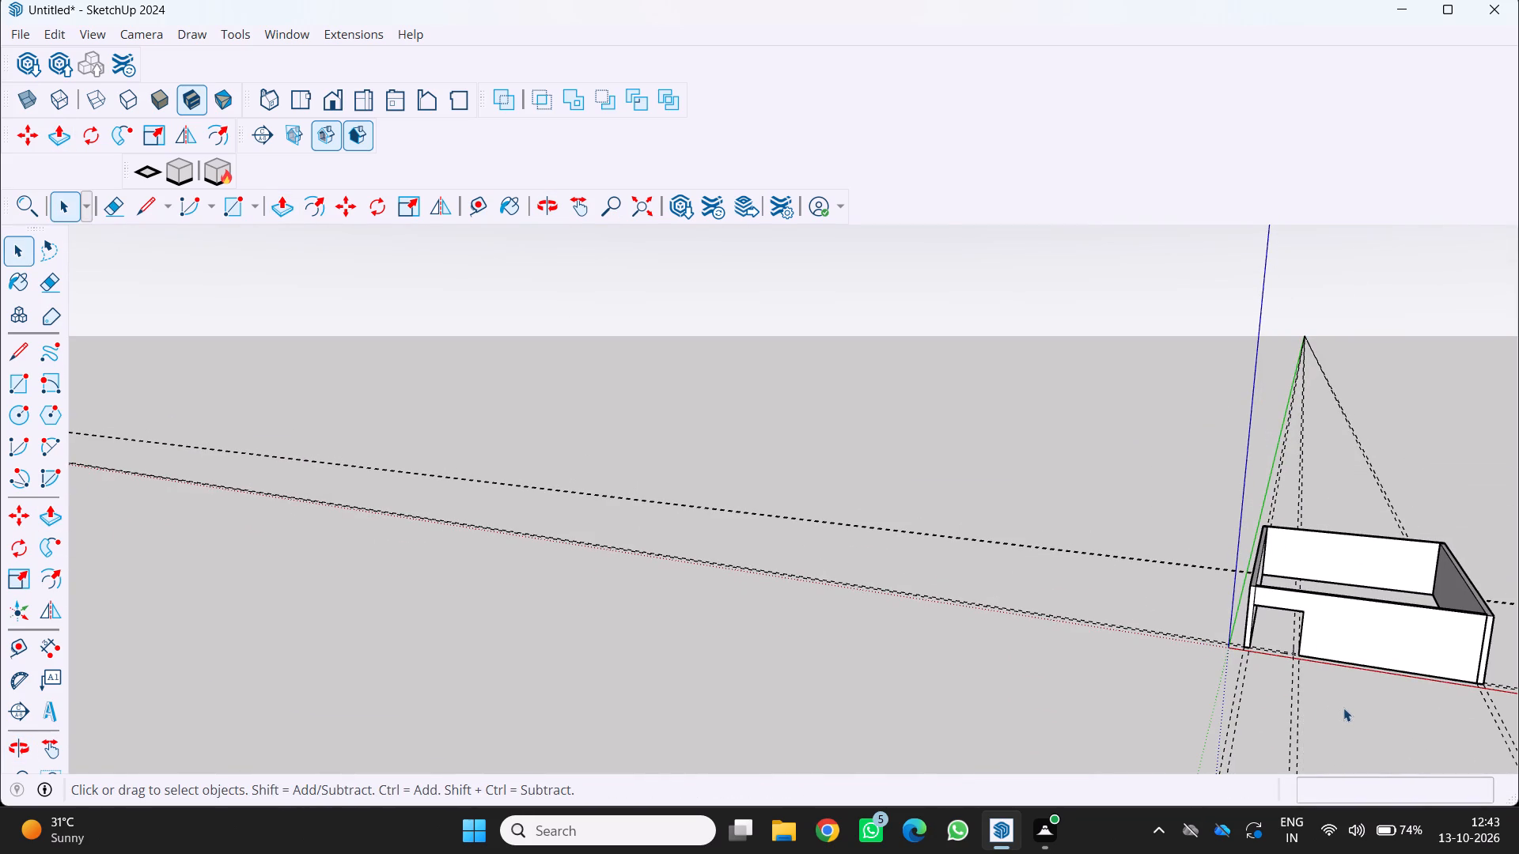
pyautogui.keyDown('shift'); pyautogui.moveTo(1343, 708); pyautogui.dragTo(1146, 531, button='middle'); pyautogui.keyUp('shift')
pyautogui.keyDown('shift'); pyautogui.scroll(3, 1373, 576); pyautogui.keyUp('shift')
pyautogui.keyDown('shift'); pyautogui.moveTo(1345, 552); pyautogui.dragTo(1442, 750, button='middle'); pyautogui.keyUp('shift')
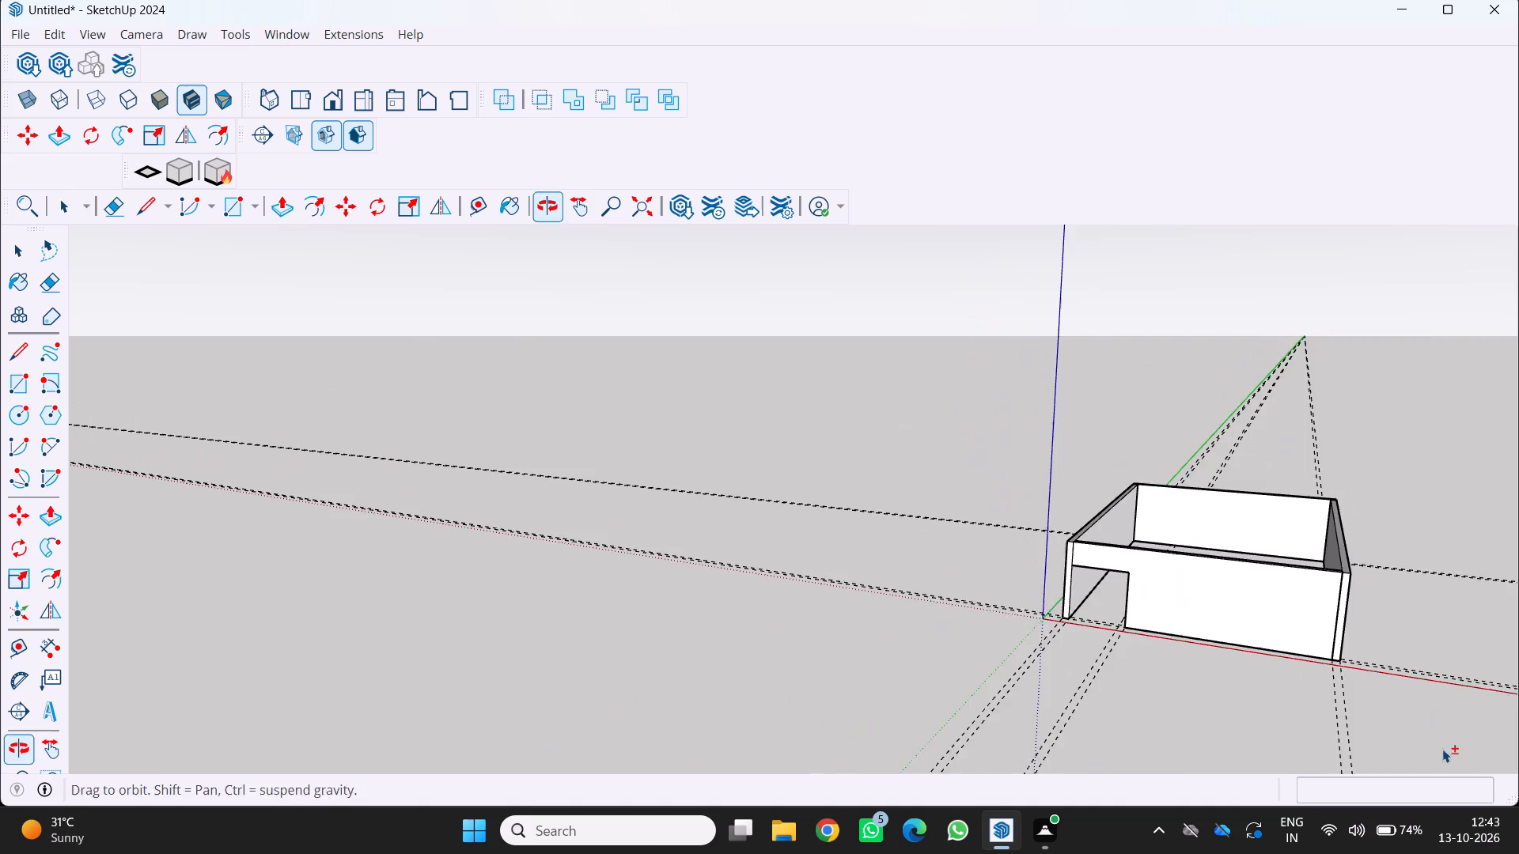
pyautogui.keyDown('shift'); pyautogui.moveTo(1442, 750); pyautogui.dragTo(1442, 749, button='middle'); pyautogui.keyUp('shift')
pyautogui.keyDown('shift'); pyautogui.scroll(4, 1366, 678); pyautogui.keyUp('shift')
pyautogui.keyDown('shift'); pyautogui.moveTo(1357, 674); pyautogui.dragTo(1421, 679, button='middle'); pyautogui.keyUp('shift')
pyautogui.scroll(-4, 1398, 662)
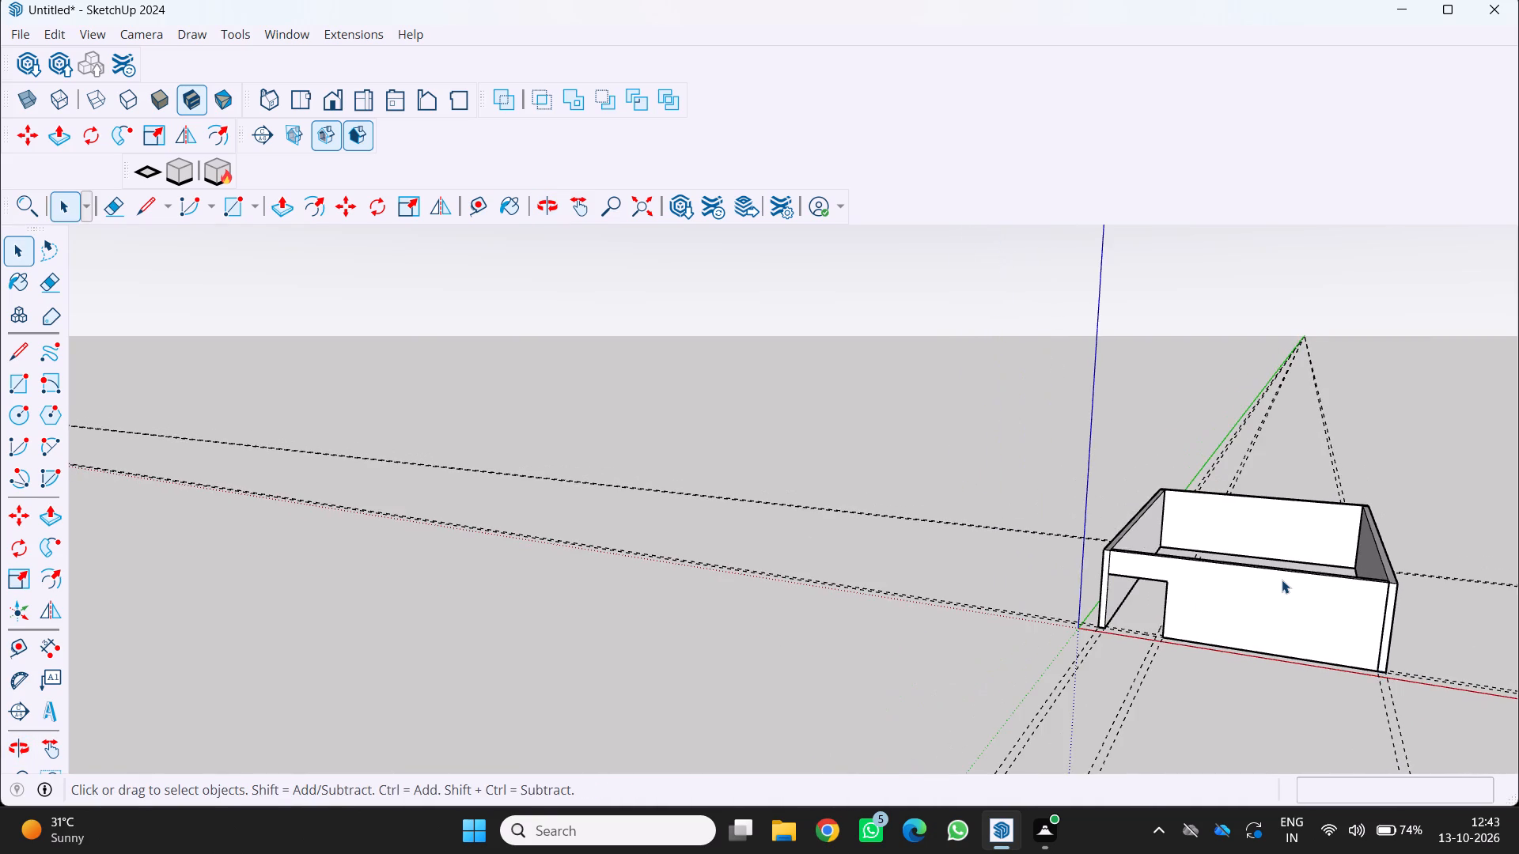
pyautogui.scroll(-3, 1282, 580)
pyautogui.moveTo(1282, 580); pyautogui.dragTo(1304, 588, button='middle')
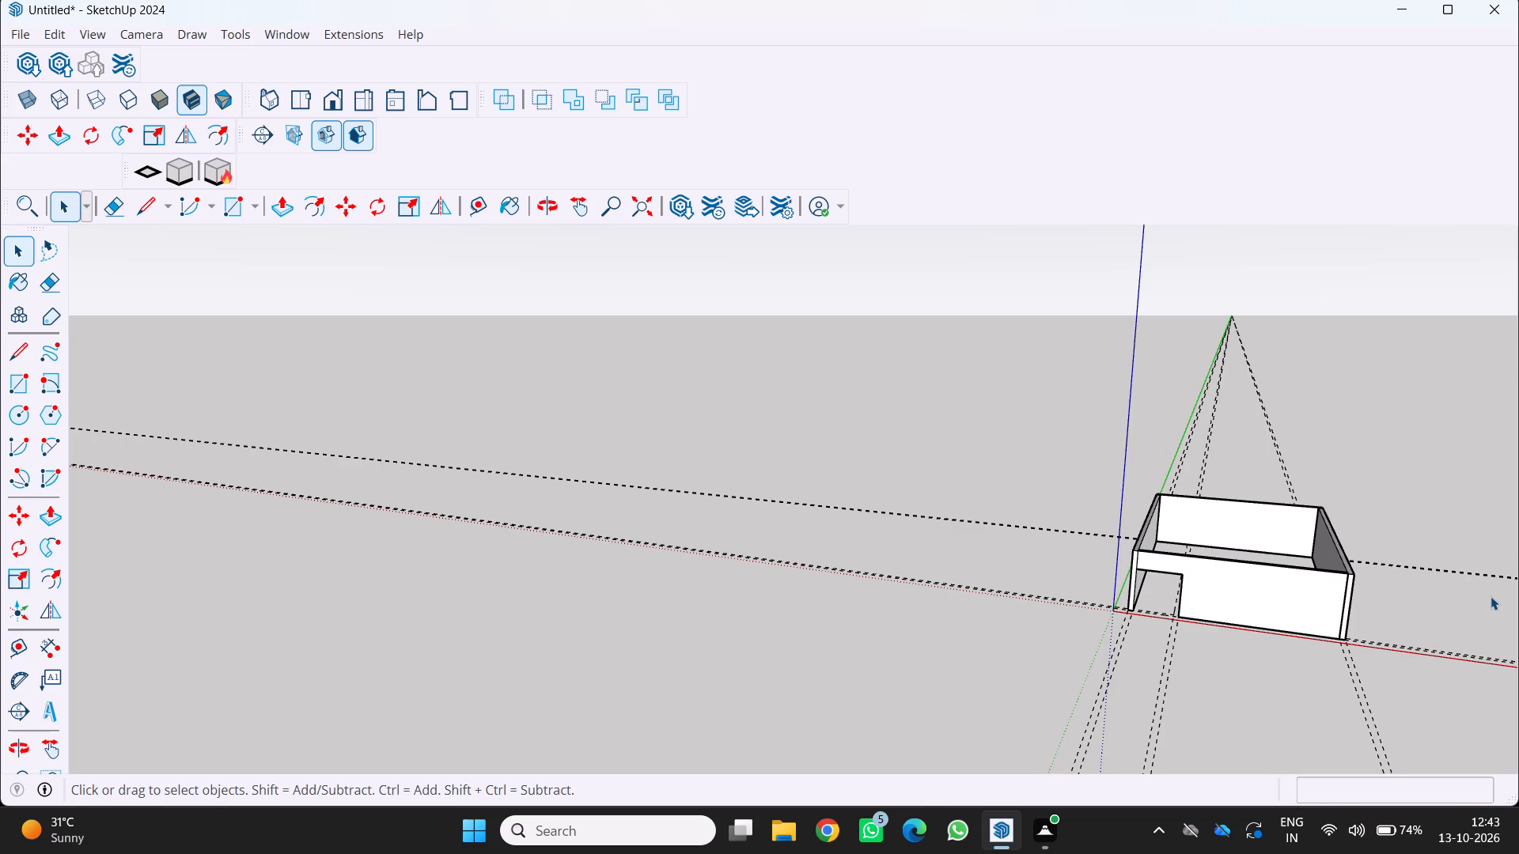
pyautogui.scroll(-1, 1312, 572)
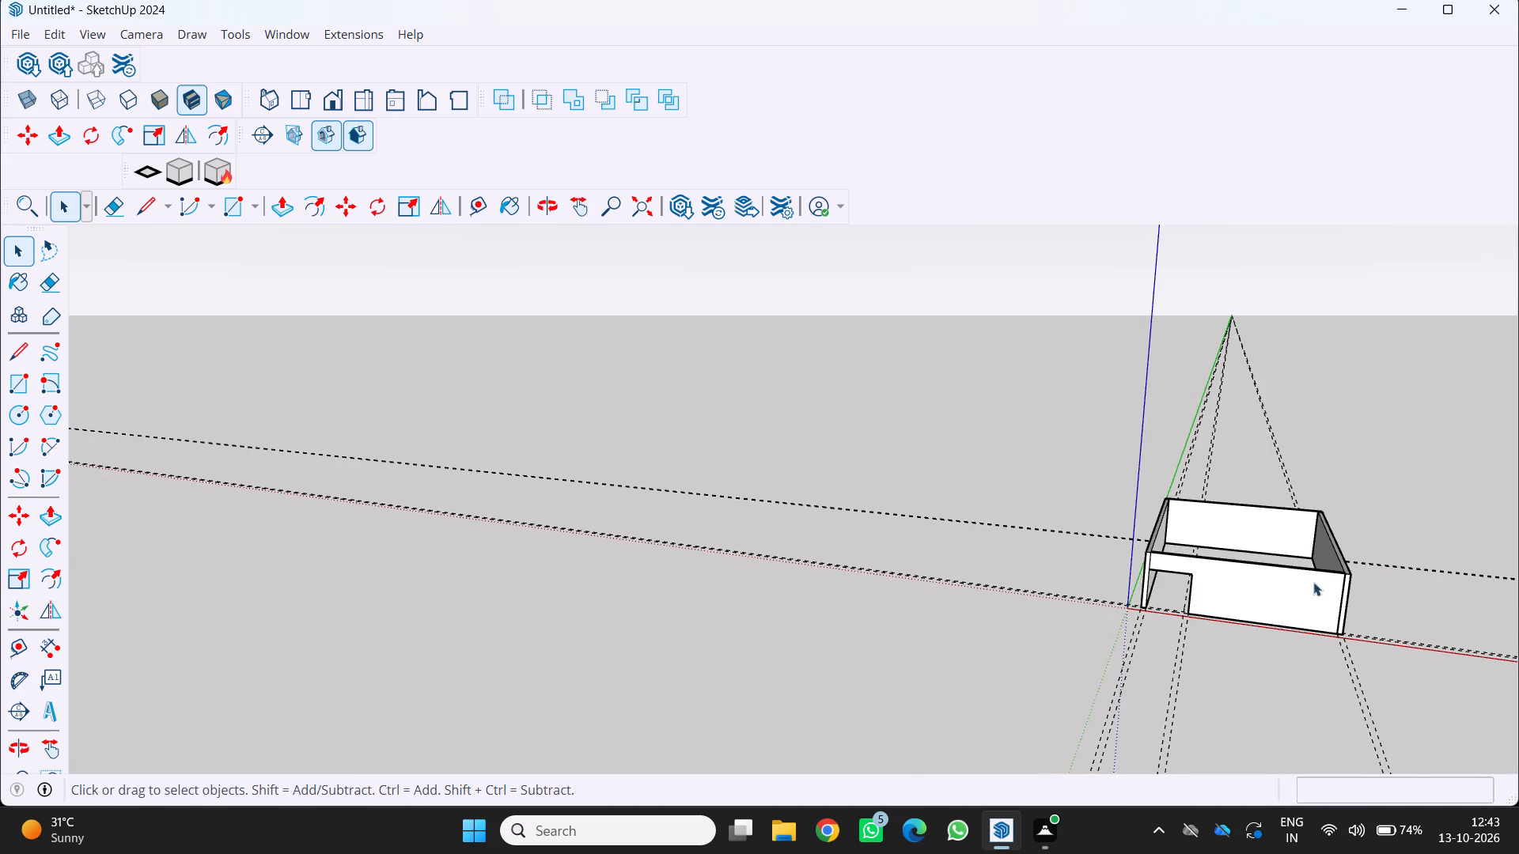
pyautogui.moveTo(1314, 583); pyautogui.dragTo(1300, 460, button='middle')
pyautogui.scroll(3, 1206, 607)
pyautogui.moveTo(1202, 588); pyautogui.dragTo(1176, 705, button='middle')
pyautogui.scroll(-4, 1177, 705)
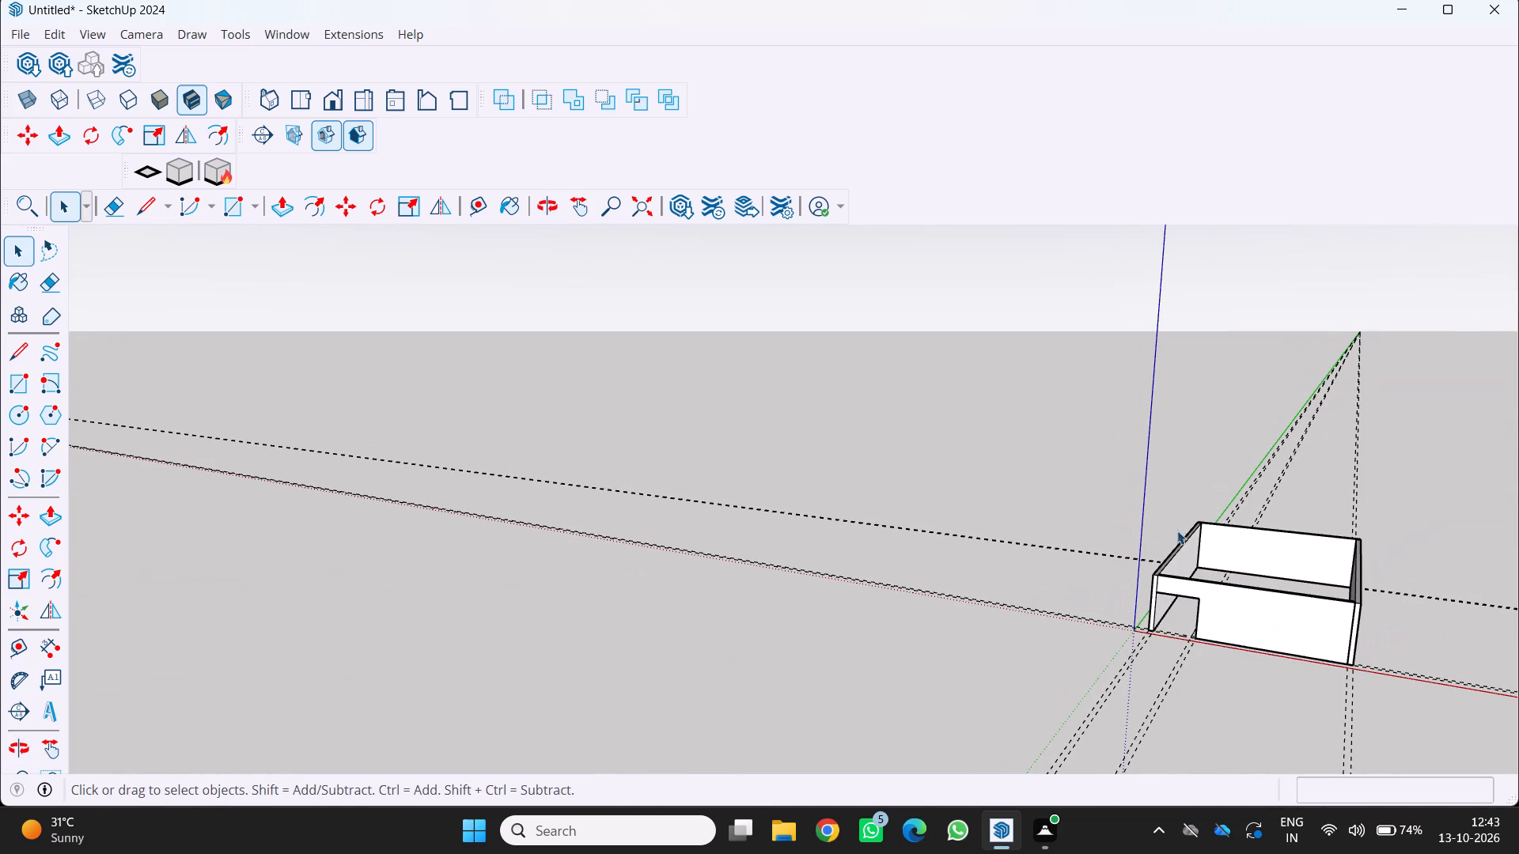
pyautogui.moveTo(1133, 668); pyautogui.dragTo(1153, 599, button='middle')
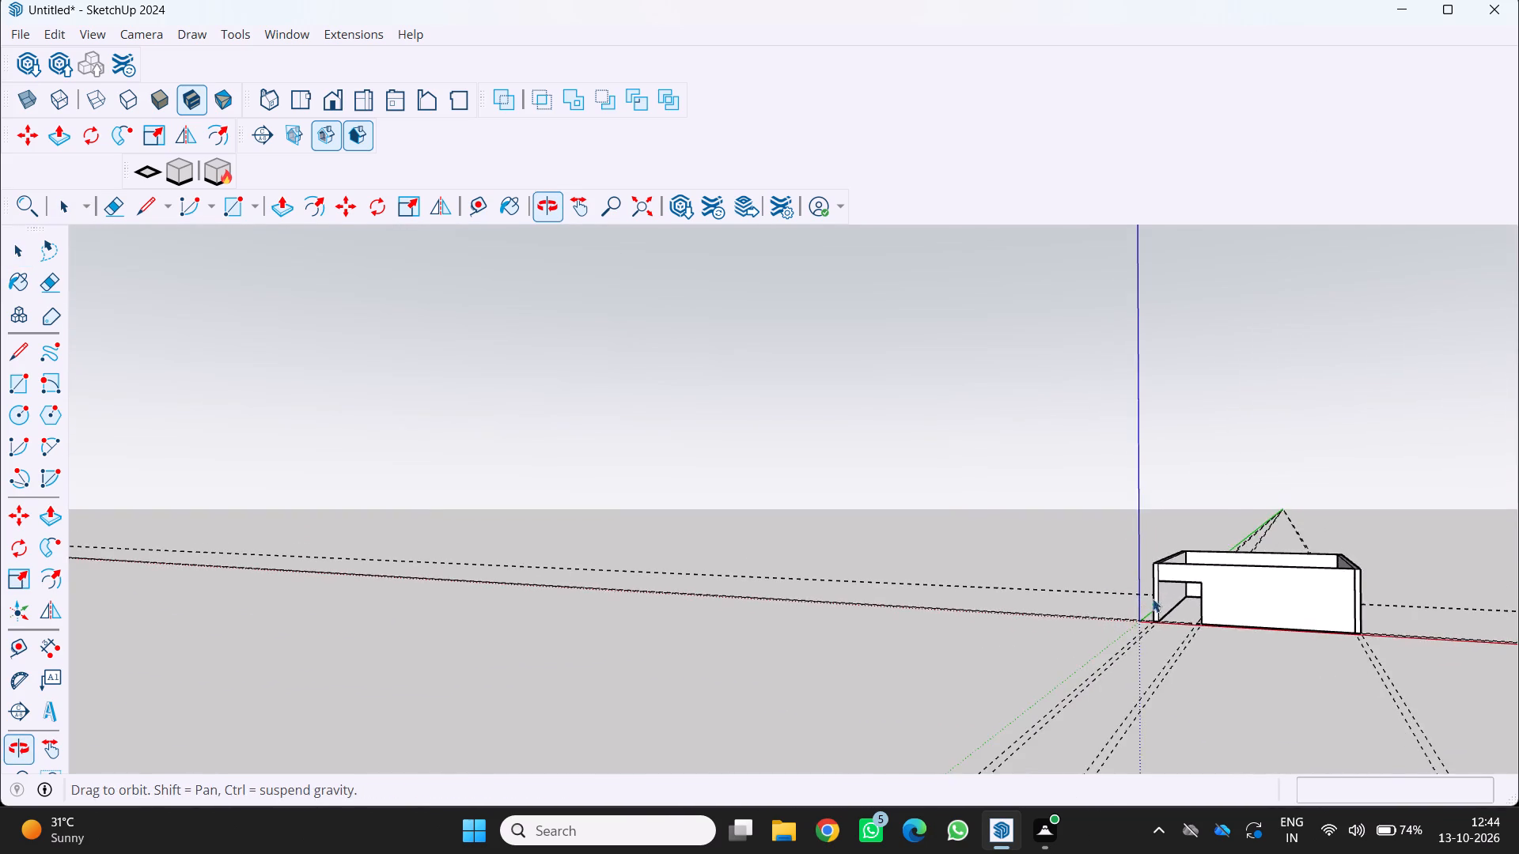
pyautogui.scroll(2, 1150, 608)
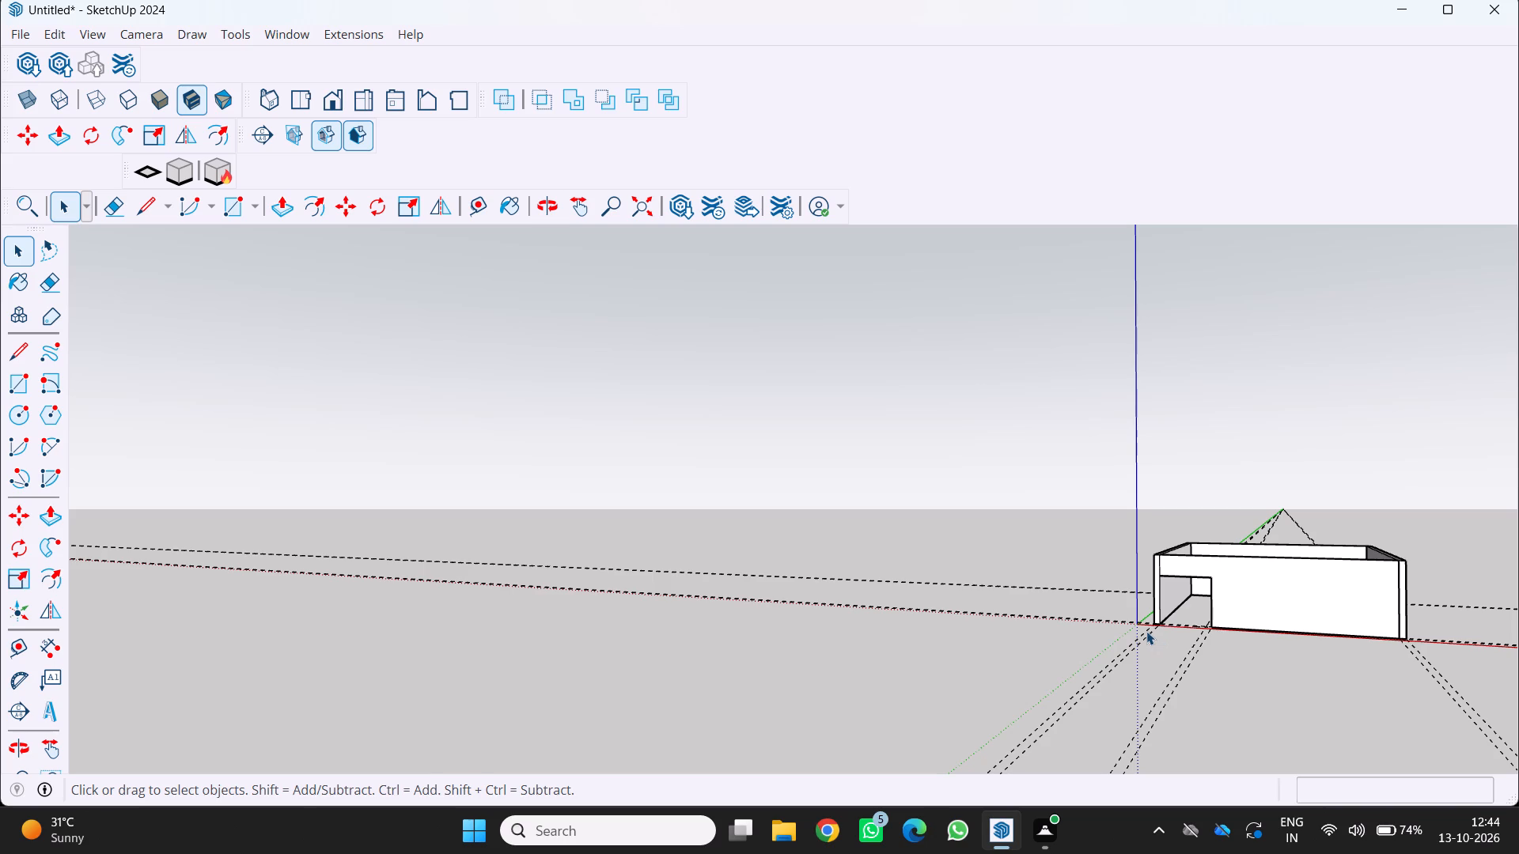
pyautogui.scroll(-1, 1127, 653)
pyautogui.moveTo(1142, 622); pyautogui.dragTo(1176, 708, button='middle')
pyautogui.scroll(-1, 1179, 699)
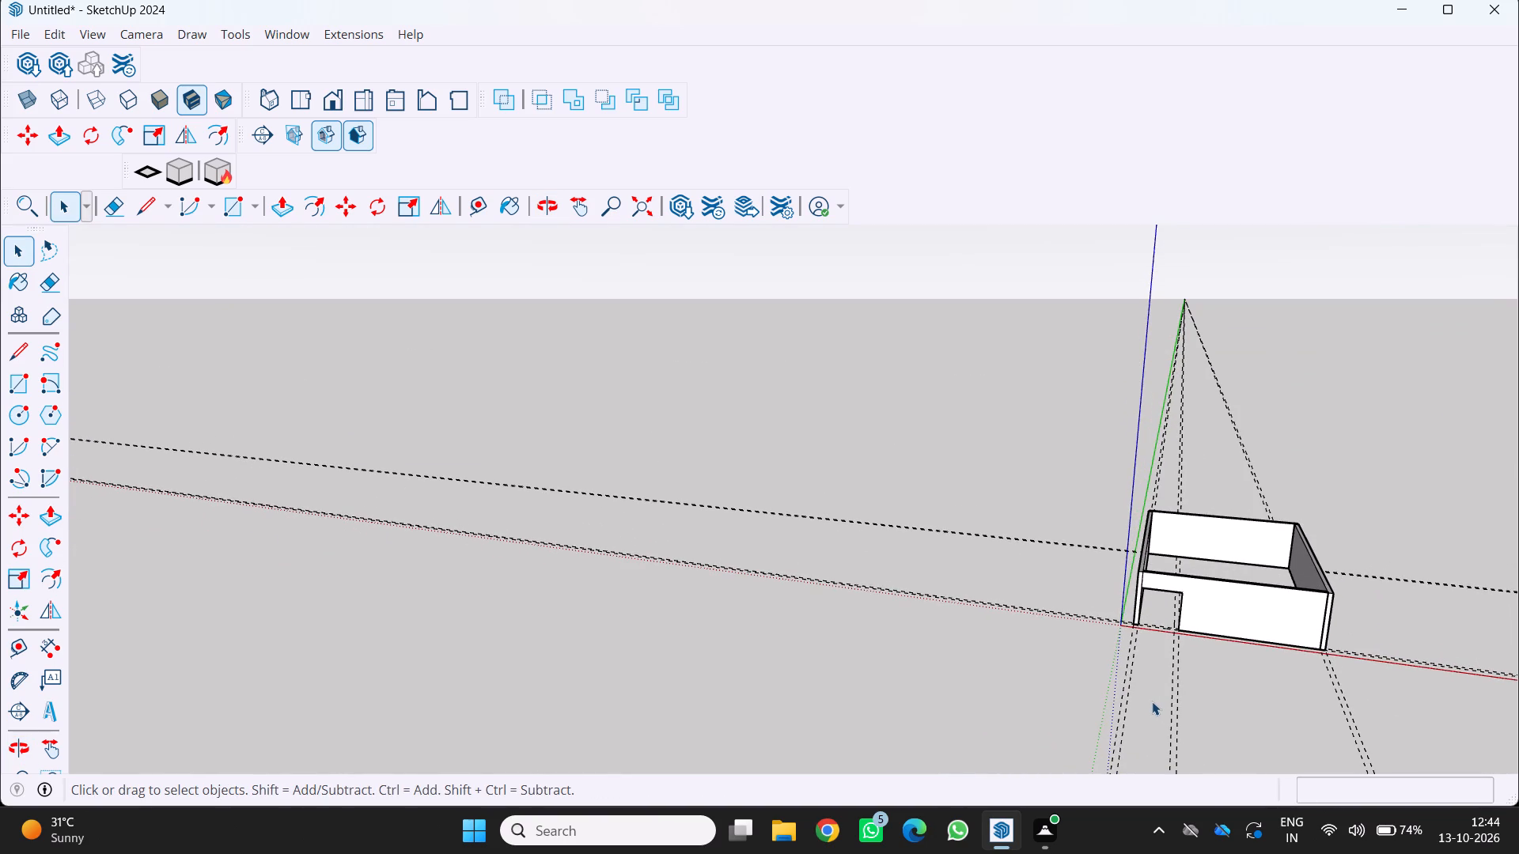
pyautogui.press('Escape')
pyautogui.scroll(-2, 1186, 714)
pyautogui.moveTo(1166, 709); pyautogui.dragTo(1184, 611, button='middle')
pyautogui.scroll(3, 1175, 614)
pyautogui.moveTo(1175, 610); pyautogui.dragTo(1182, 652, button='middle')
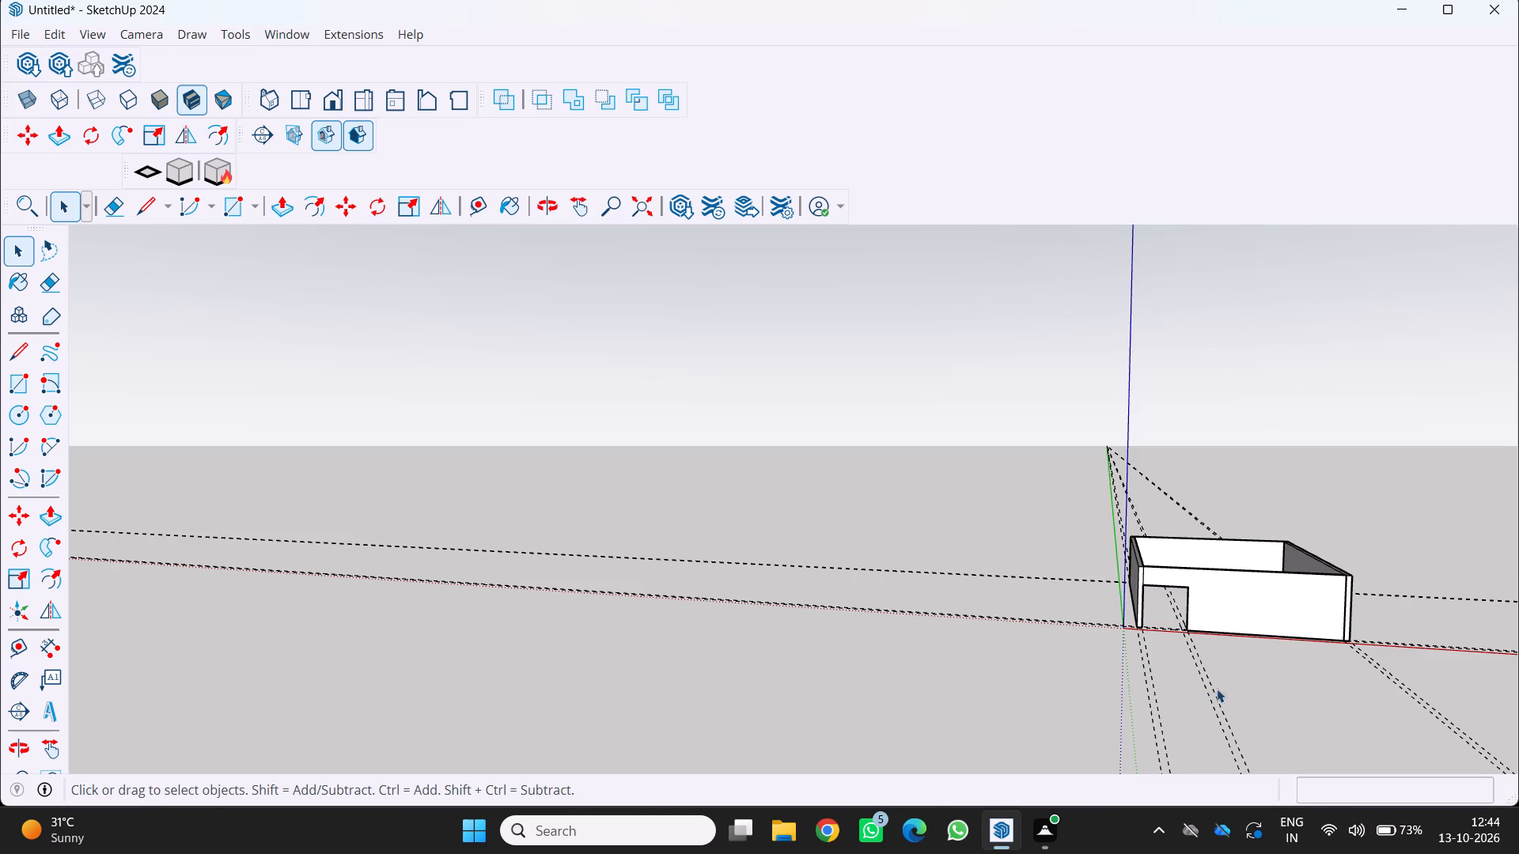
pyautogui.scroll(-1, 1230, 683)
pyautogui.scroll(-1, 1241, 605)
pyautogui.moveTo(1241, 605); pyautogui.dragTo(1195, 662, button='middle')
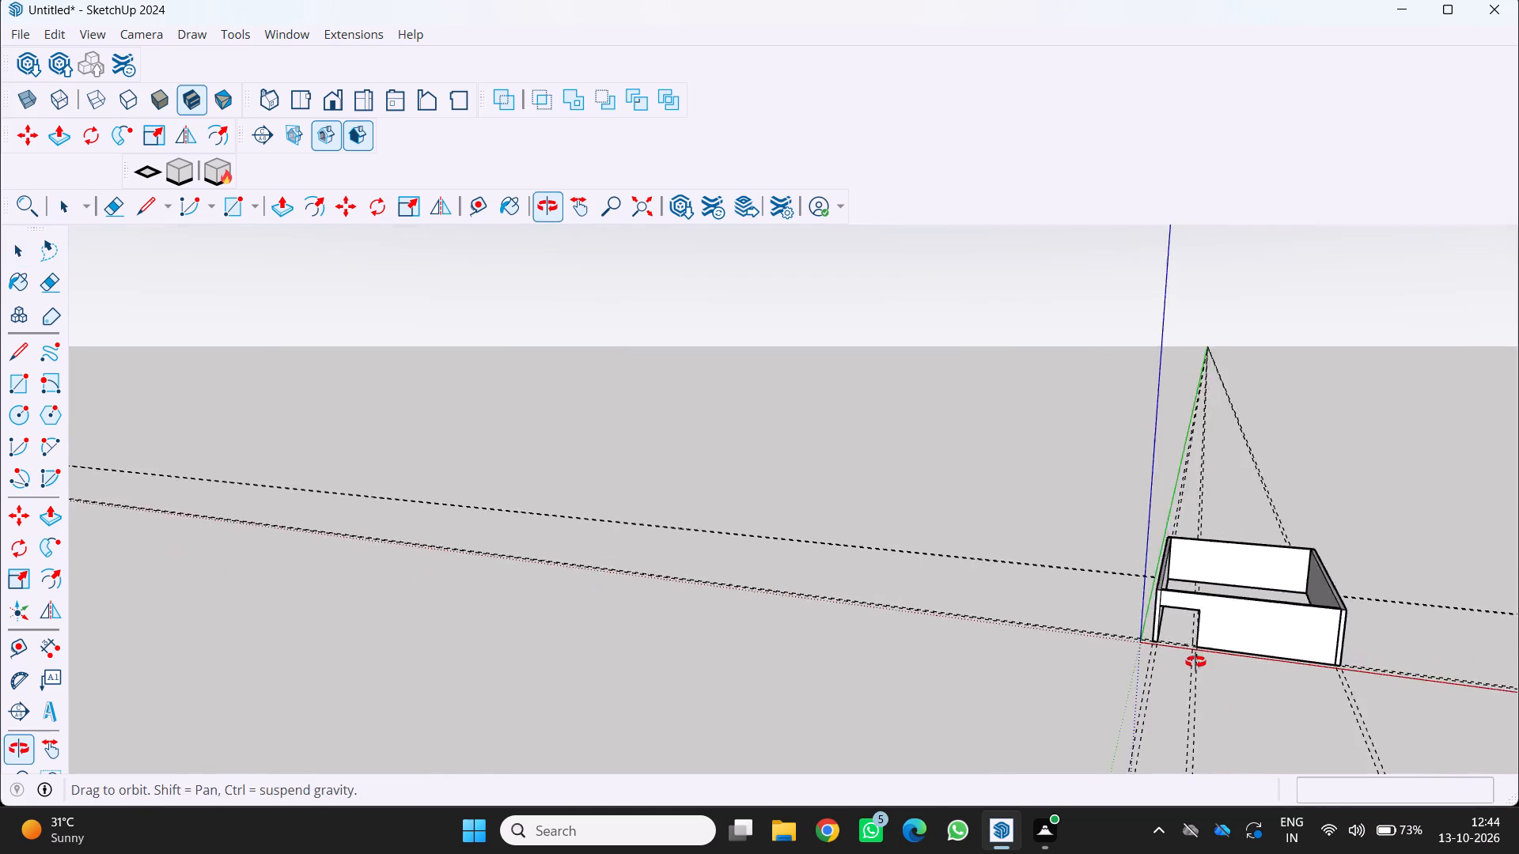
pyautogui.moveTo(1195, 662); pyautogui.dragTo(1188, 671, button='middle')
pyautogui.scroll(4, 1224, 638)
pyautogui.moveTo(1288, 557); pyautogui.dragTo(1298, 623, button='middle')
pyautogui.scroll(-4, 1298, 623)
pyautogui.moveTo(1301, 609); pyautogui.dragTo(1346, 579, button='middle')
pyautogui.scroll(4, 1260, 623)
pyautogui.moveTo(1247, 618); pyautogui.dragTo(1264, 523, button='middle')
pyautogui.scroll(10, 1264, 523)
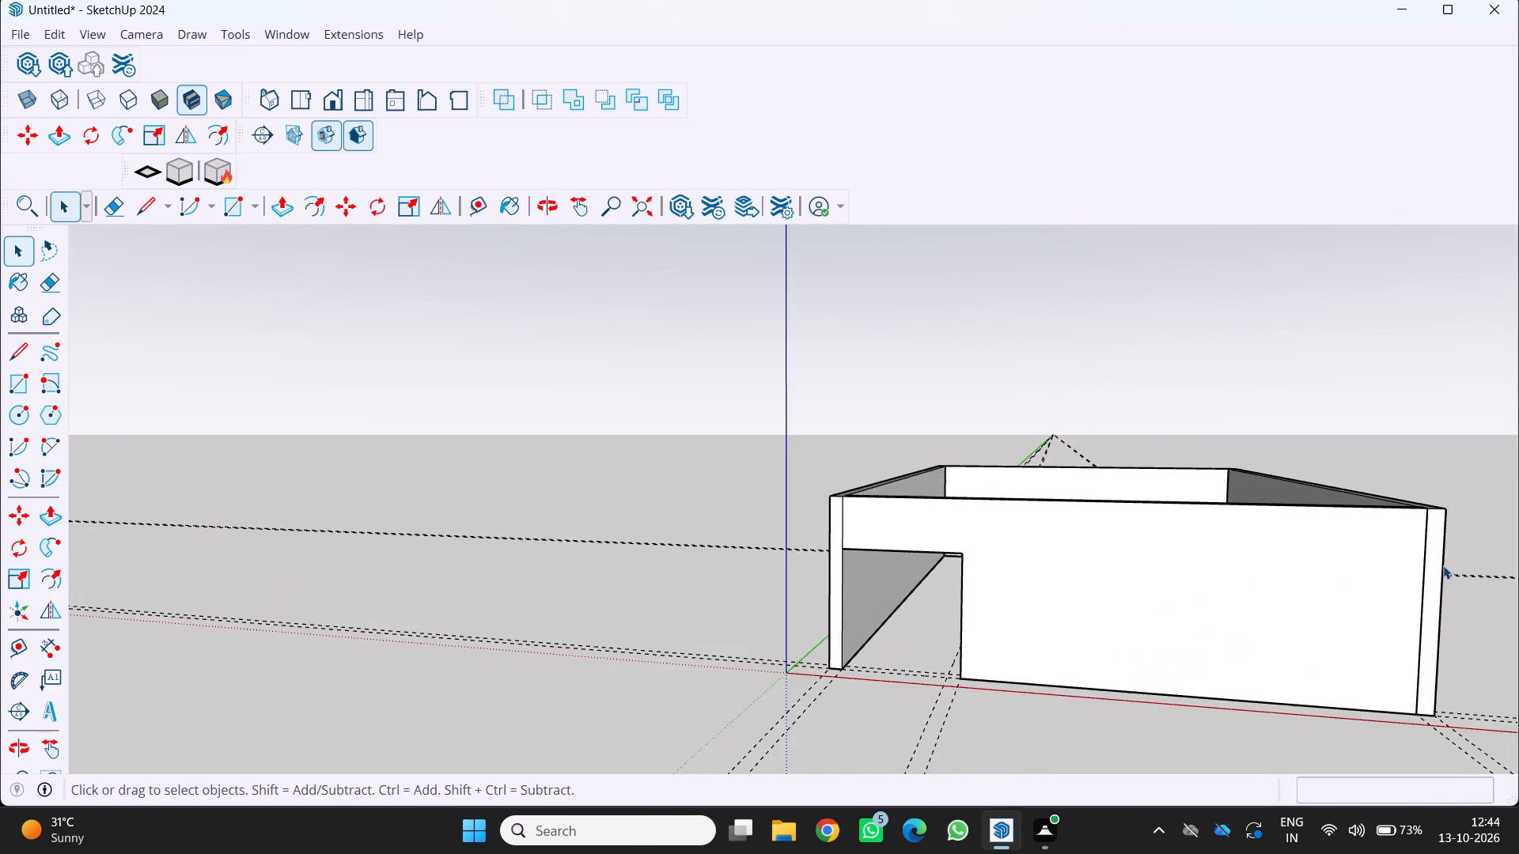
pyautogui.scroll(1, 1427, 565)
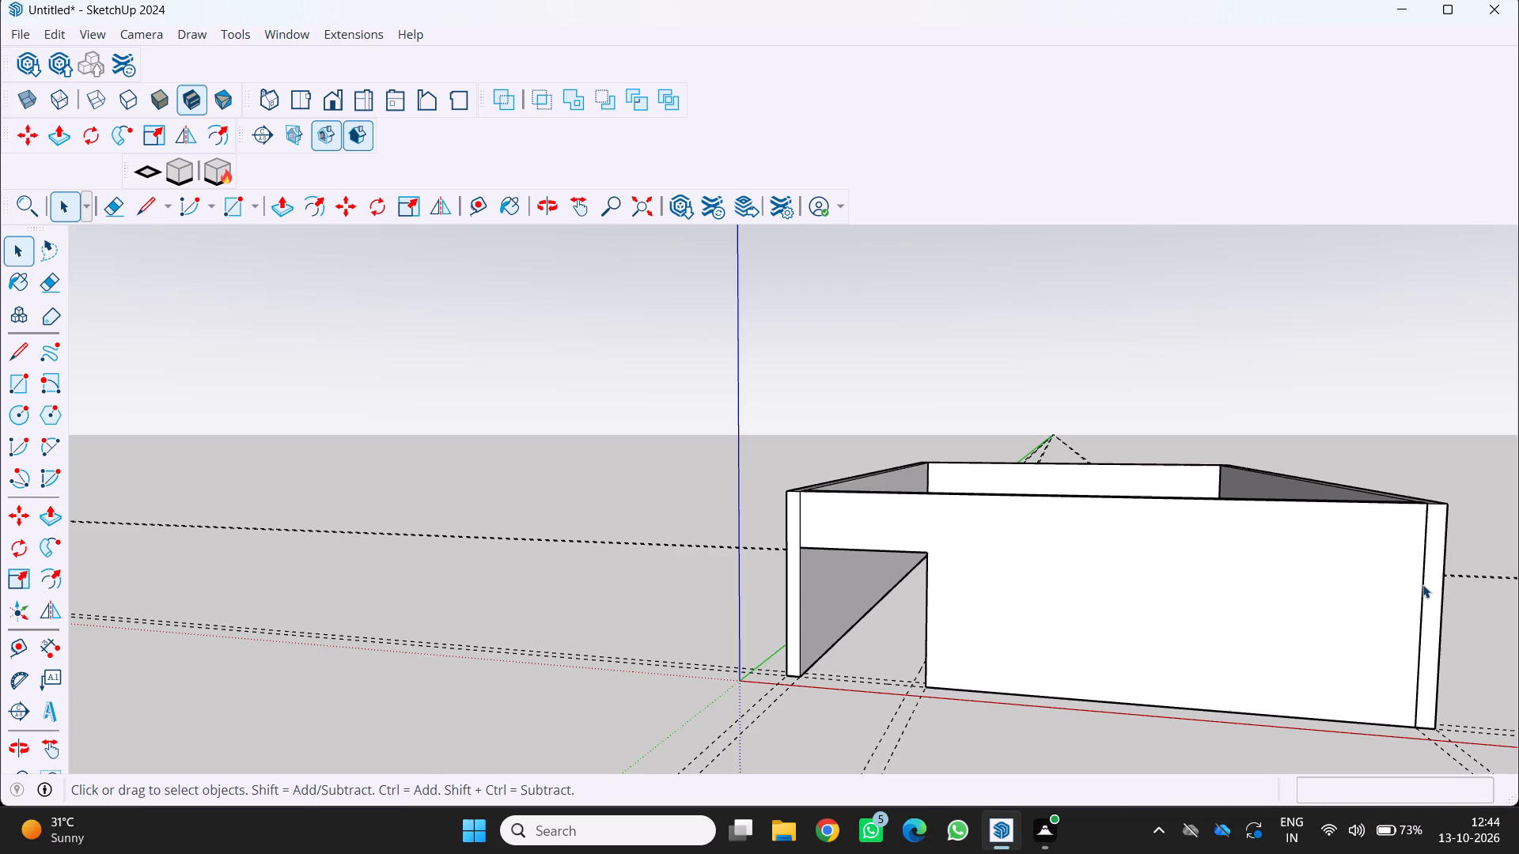
pyautogui.scroll(-1, 1195, 853)
pyautogui.scroll(-2, 1150, 625)
pyautogui.middleClick(1102, 595)
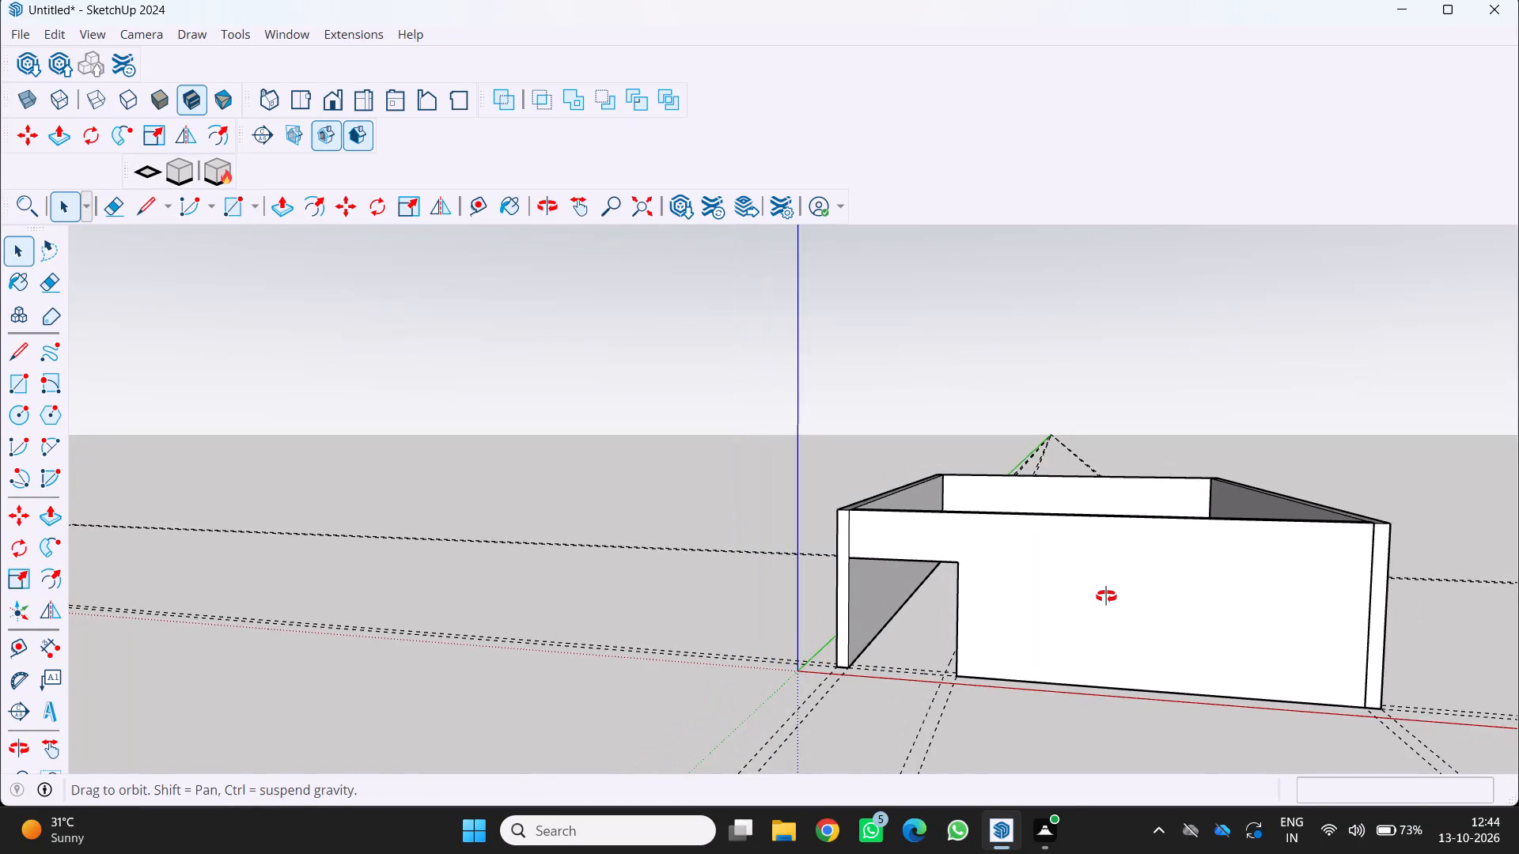
pyautogui.middleClick(1108, 597)
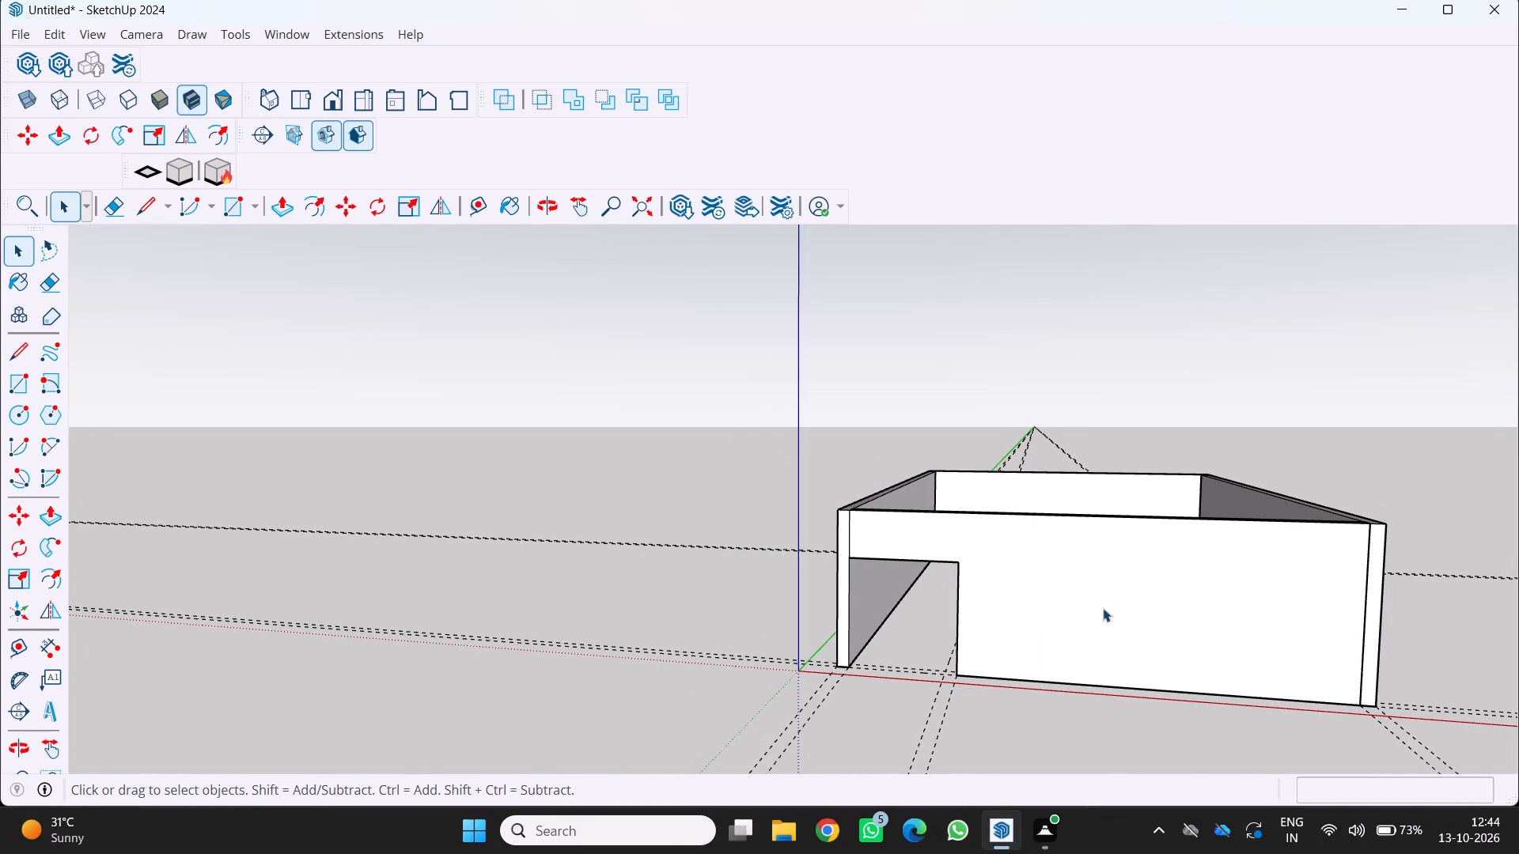
# Examine the four-walled building from low, high and oblique angles, including its front opening, wall tops and open interior.
pyautogui.scroll(-1, 1104, 598)
pyautogui.moveTo(1104, 597); pyautogui.dragTo(1099, 674, button='middle')
pyautogui.scroll(-1, 1093, 676)
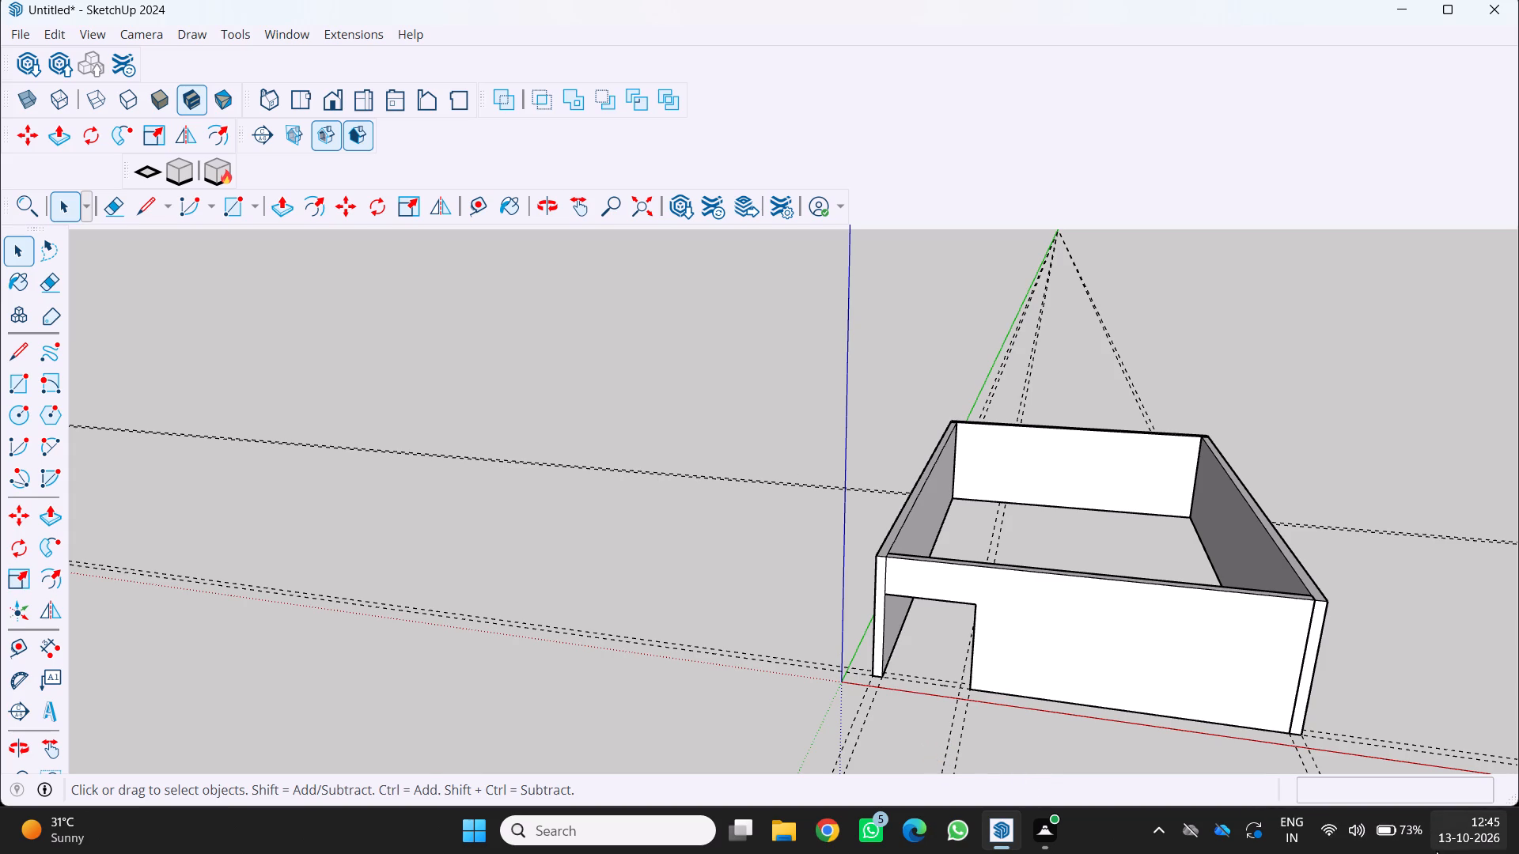
pyautogui.scroll(-2, 1352, 851)
pyautogui.moveTo(1364, 843); pyautogui.dragTo(1330, 752, button='middle')
pyautogui.scroll(1, 1330, 754)
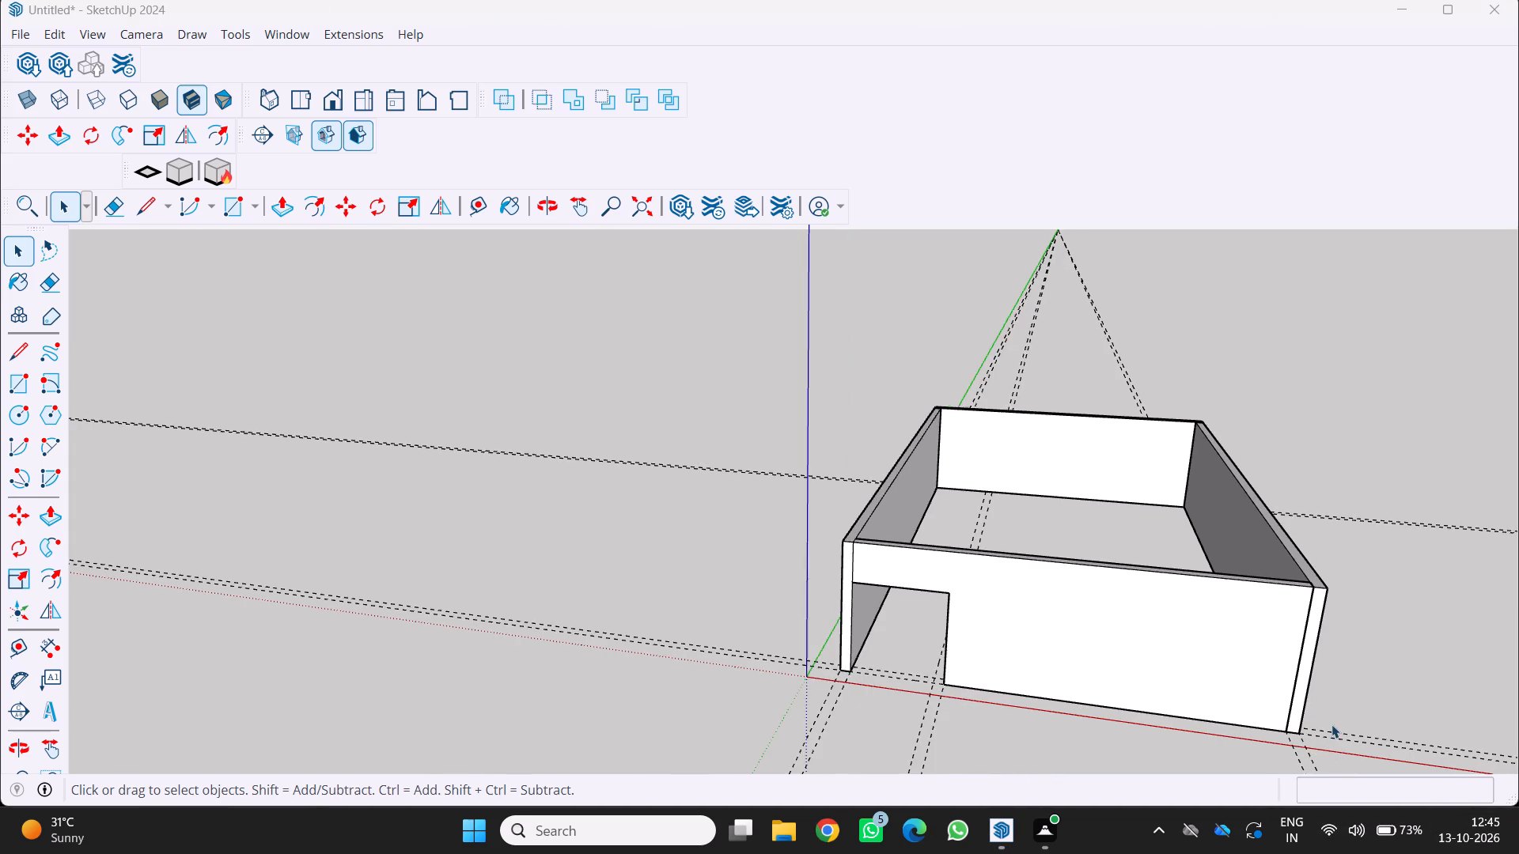
pyautogui.scroll(-2, 1331, 724)
pyautogui.moveTo(1336, 720); pyautogui.dragTo(1387, 660, button='middle')
pyautogui.scroll(2, 1295, 756)
pyautogui.scroll(-3, 1299, 744)
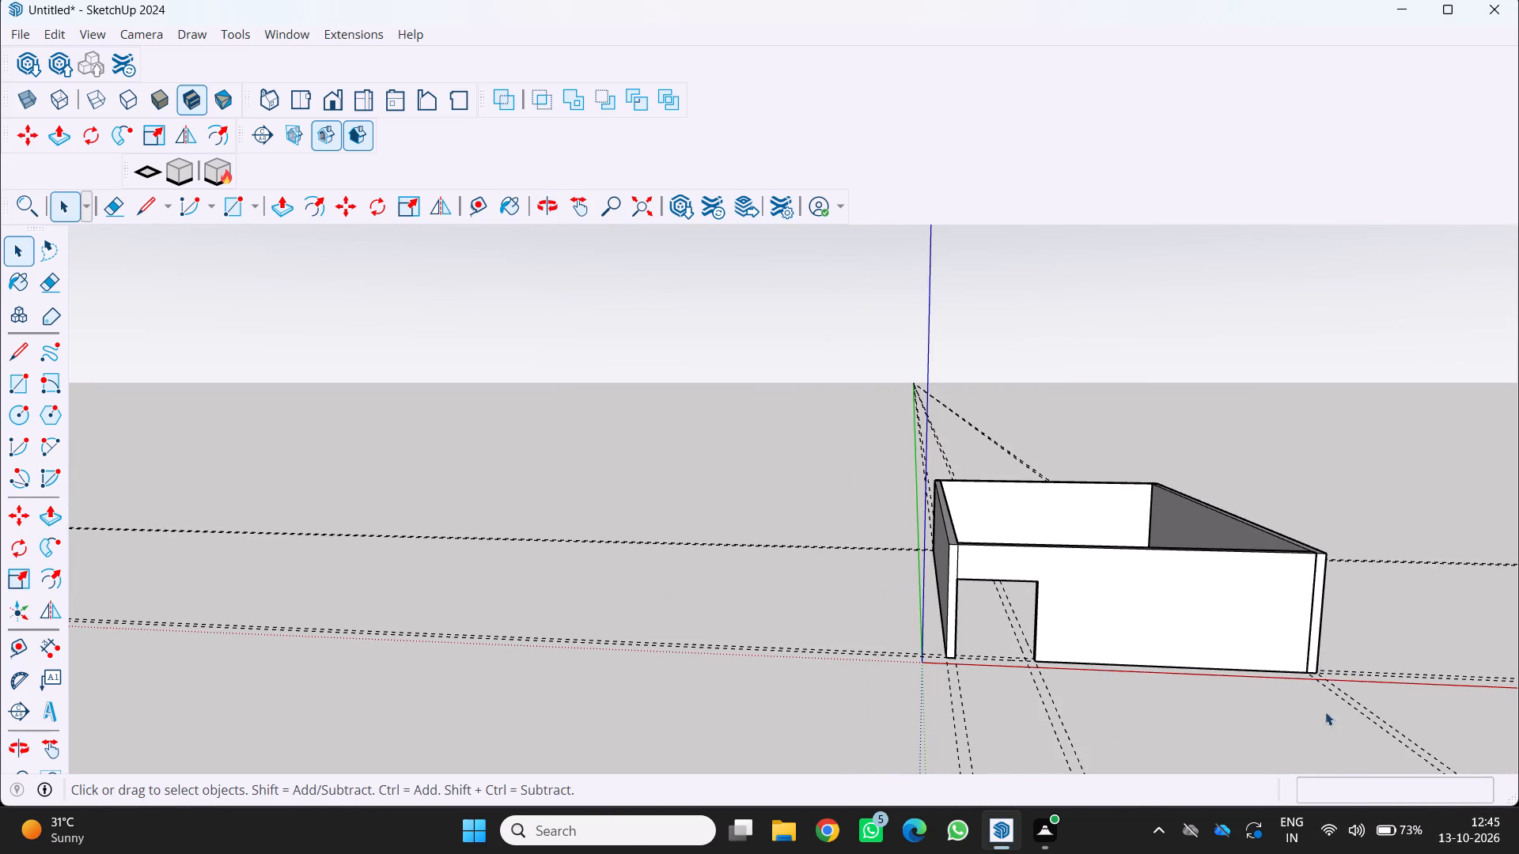
pyautogui.scroll(-1, 1282, 597)
pyautogui.moveTo(1282, 597); pyautogui.dragTo(1239, 652, button='middle')
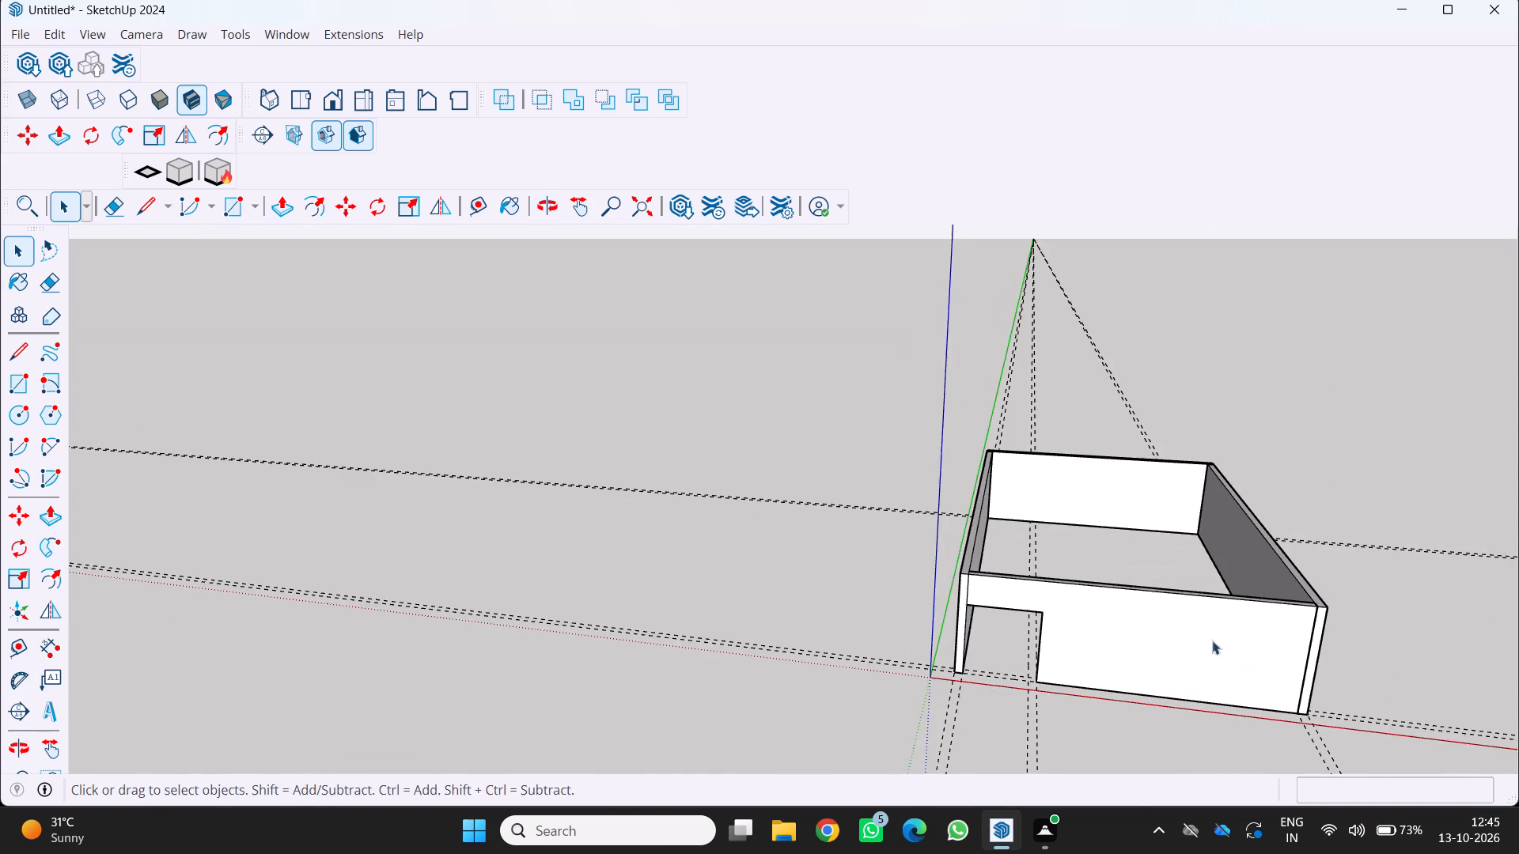
pyautogui.scroll(-2, 1165, 613)
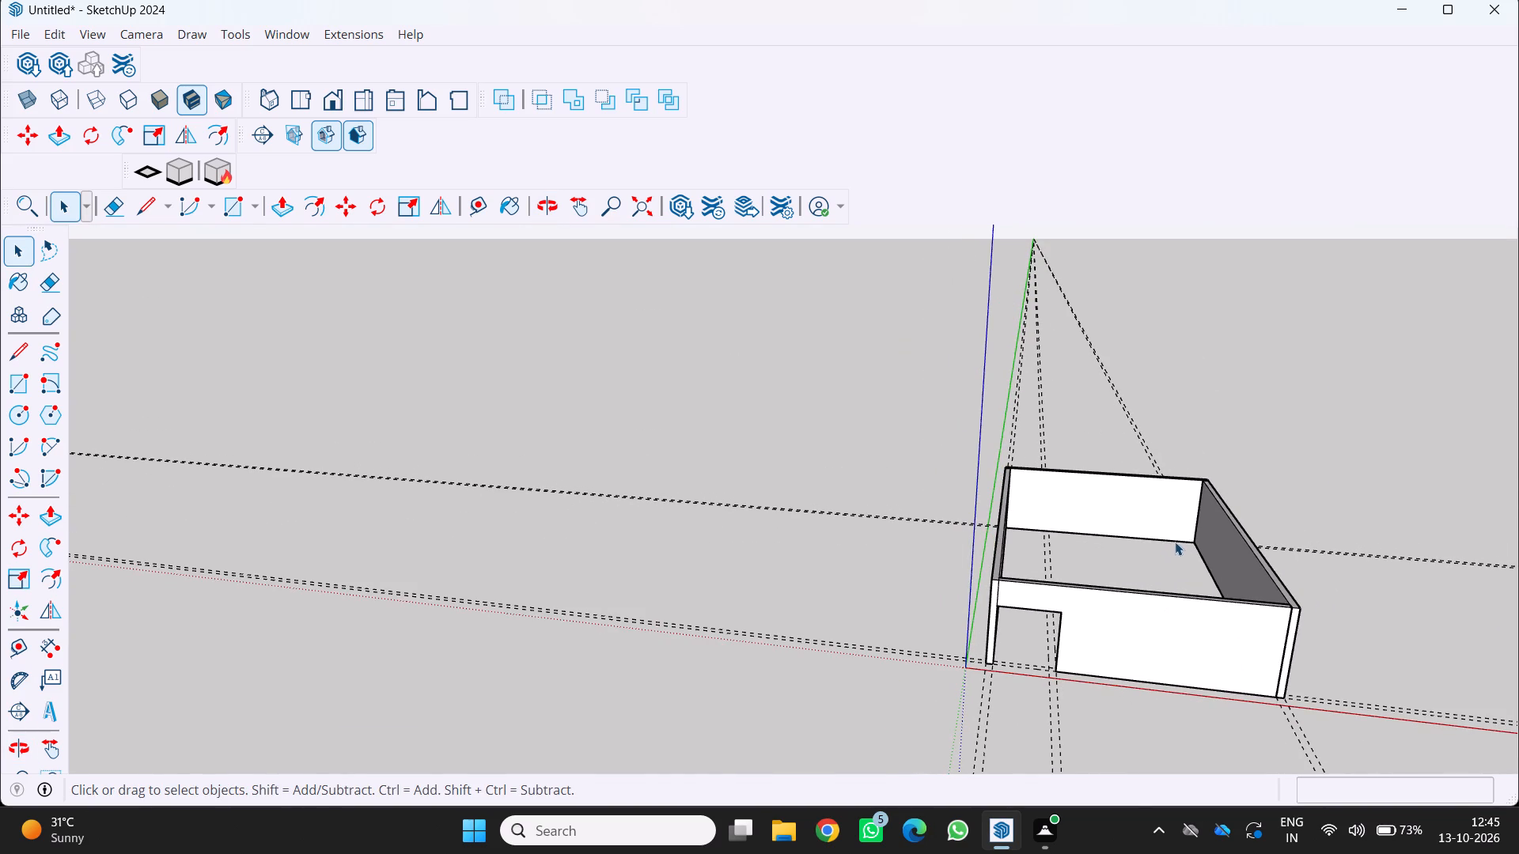
pyautogui.scroll(-2, 1180, 534)
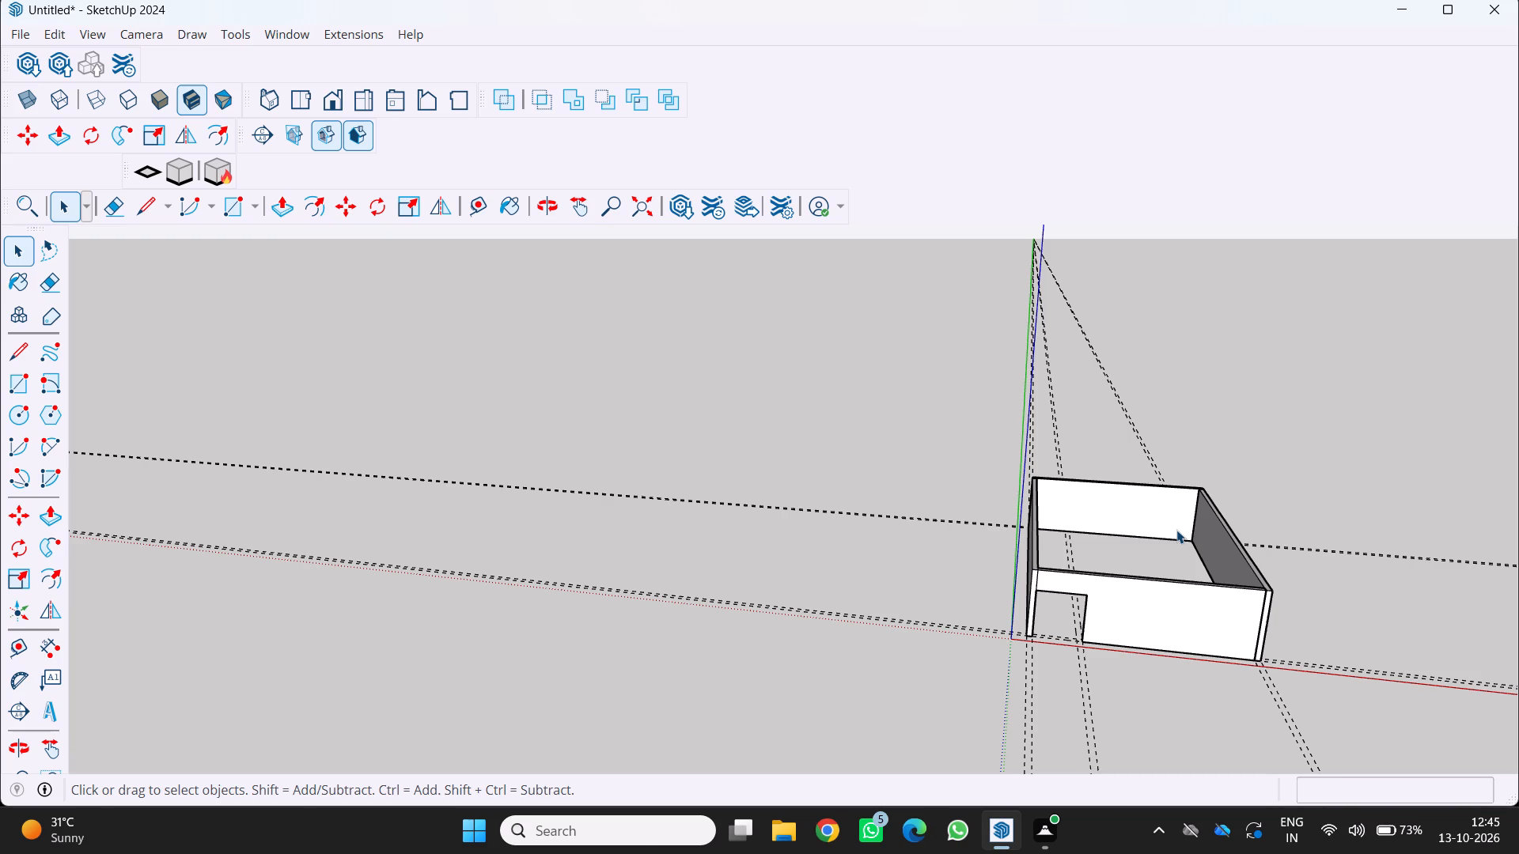
pyautogui.scroll(-1, 1176, 530)
pyautogui.middleClick(1176, 530)
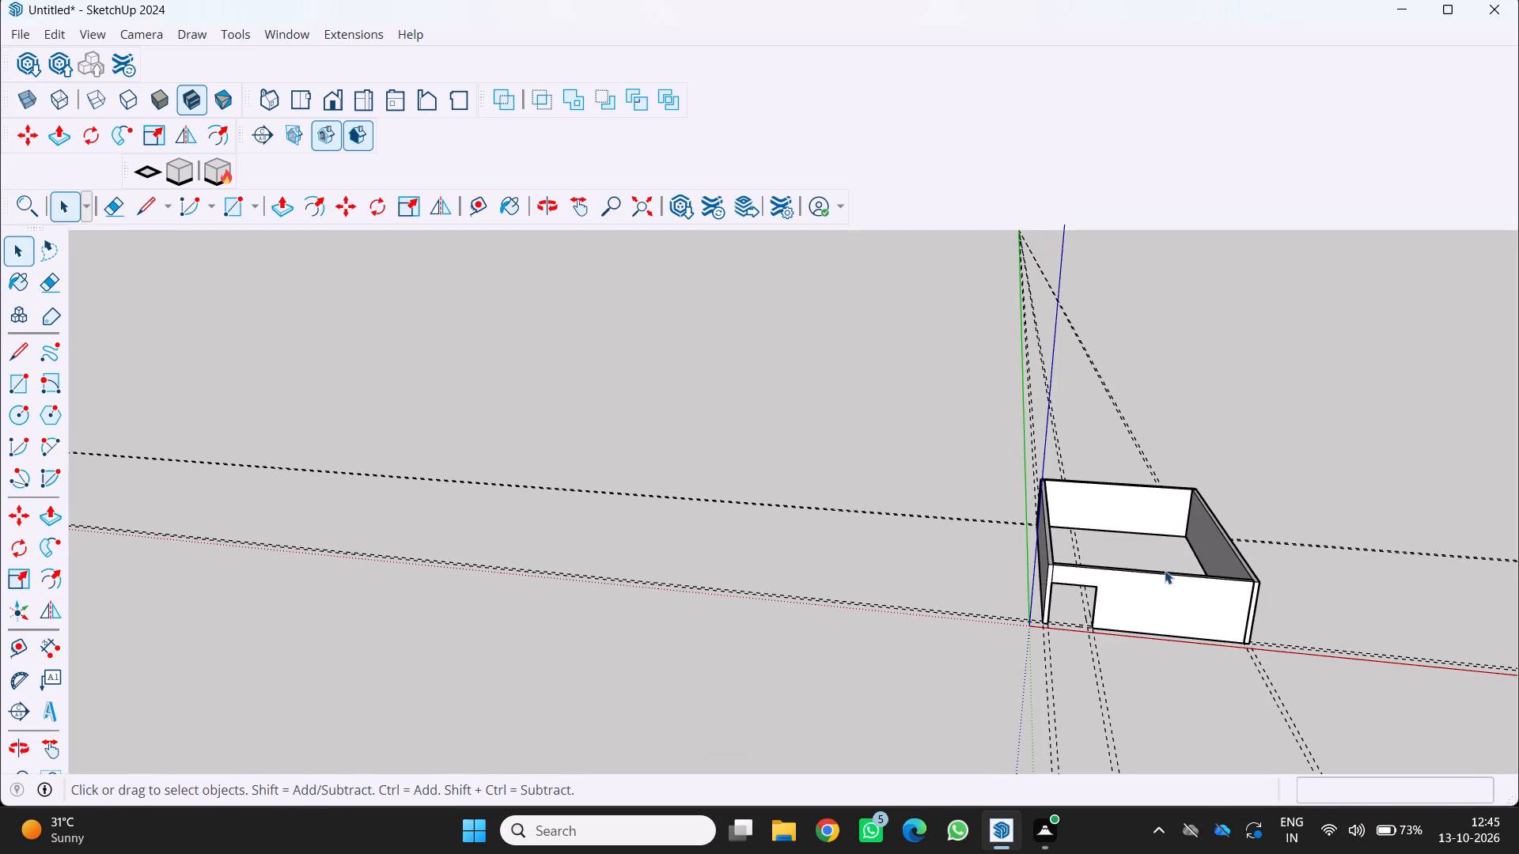
pyautogui.scroll(-1, 1160, 569)
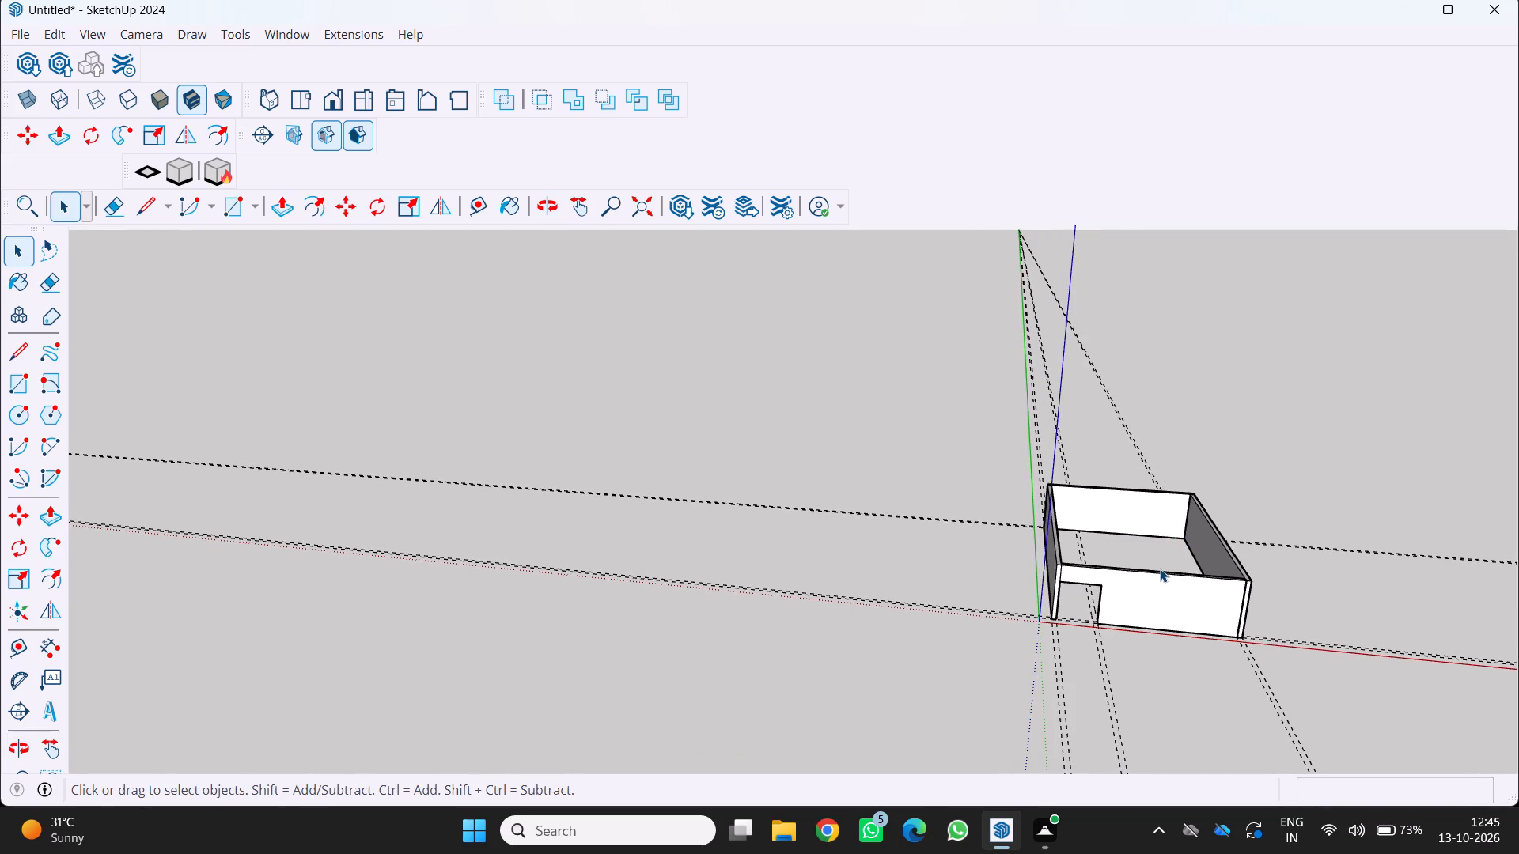
pyautogui.scroll(-1, 1160, 569)
pyautogui.moveTo(1148, 536); pyautogui.dragTo(1156, 579, button='middle')
pyautogui.scroll(-3, 1156, 579)
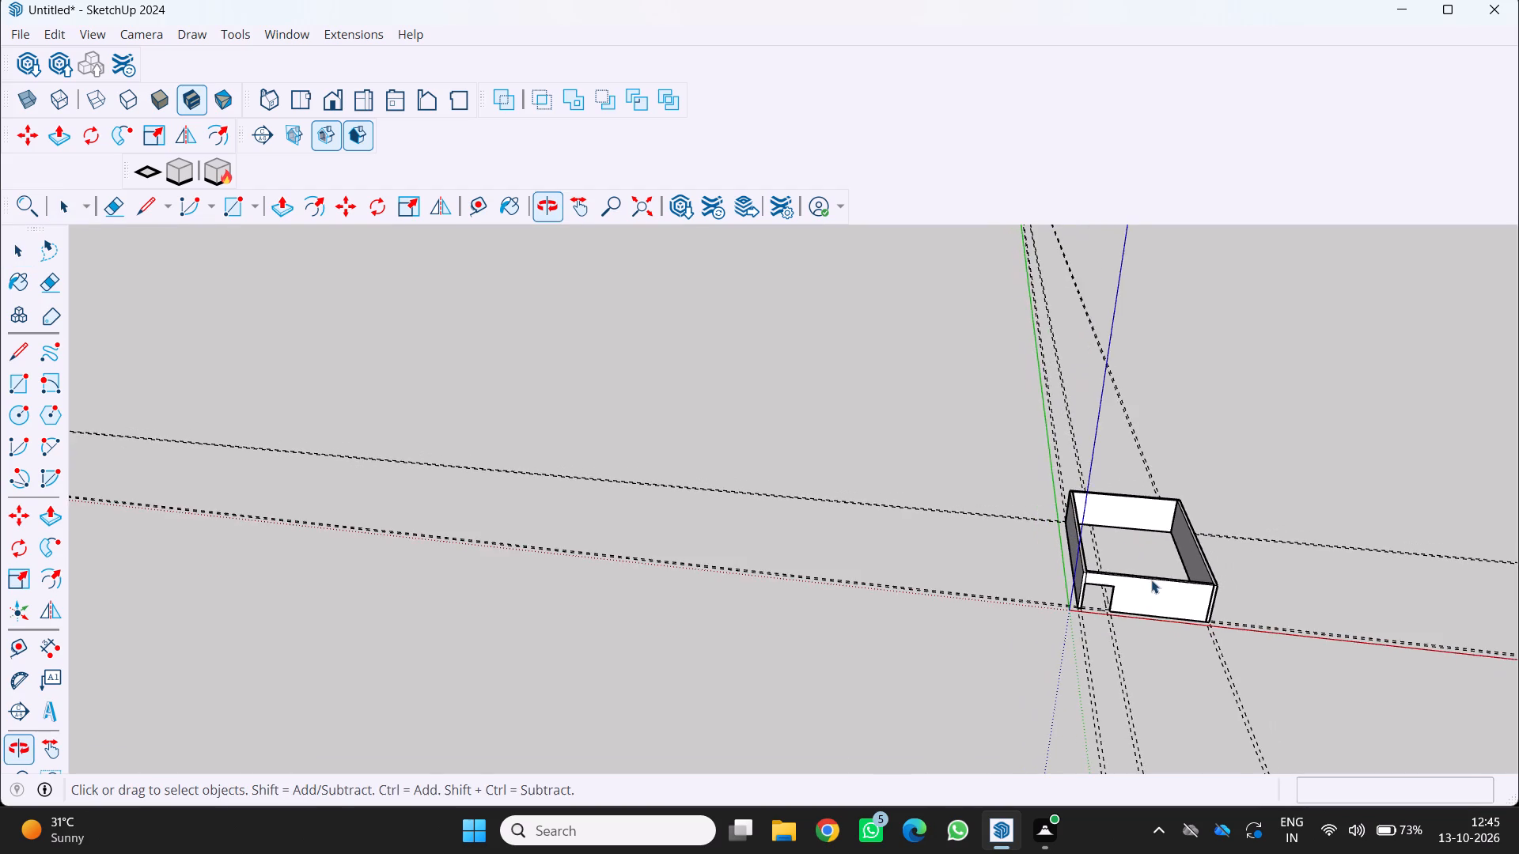
pyautogui.scroll(3, 1172, 518)
pyautogui.moveTo(1184, 550); pyautogui.dragTo(1173, 507, button='middle')
pyautogui.scroll(2, 1169, 527)
pyautogui.scroll(3, 1453, 527)
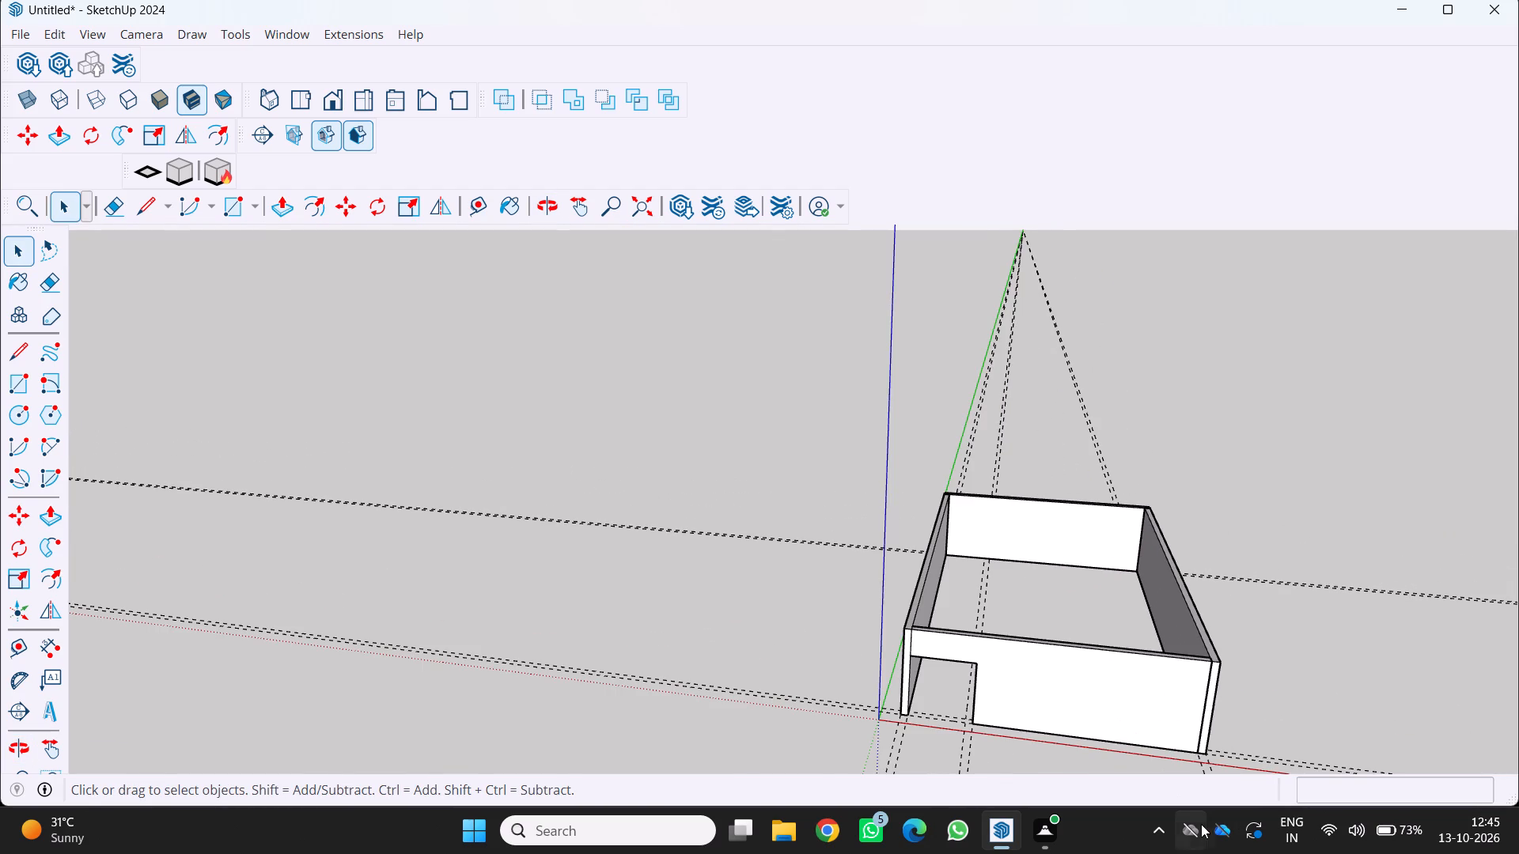
pyautogui.scroll(-2, 1153, 720)
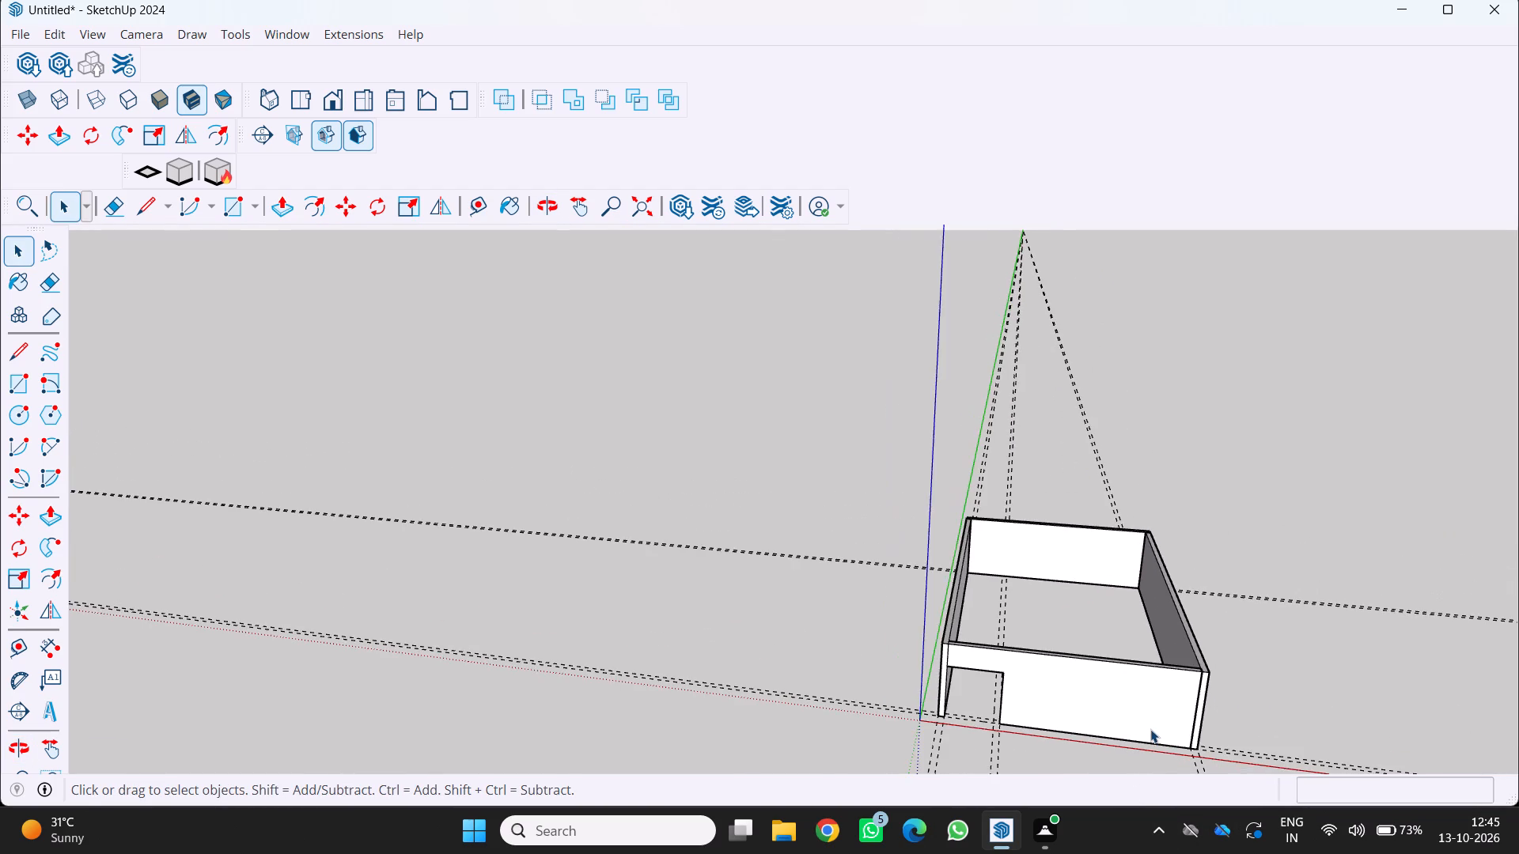
pyautogui.moveTo(1155, 731); pyautogui.dragTo(1211, 758, button='middle')
pyautogui.scroll(-4, 1195, 697)
pyautogui.moveTo(1188, 697); pyautogui.dragTo(1221, 546, button='middle')
pyautogui.scroll(4, 1184, 698)
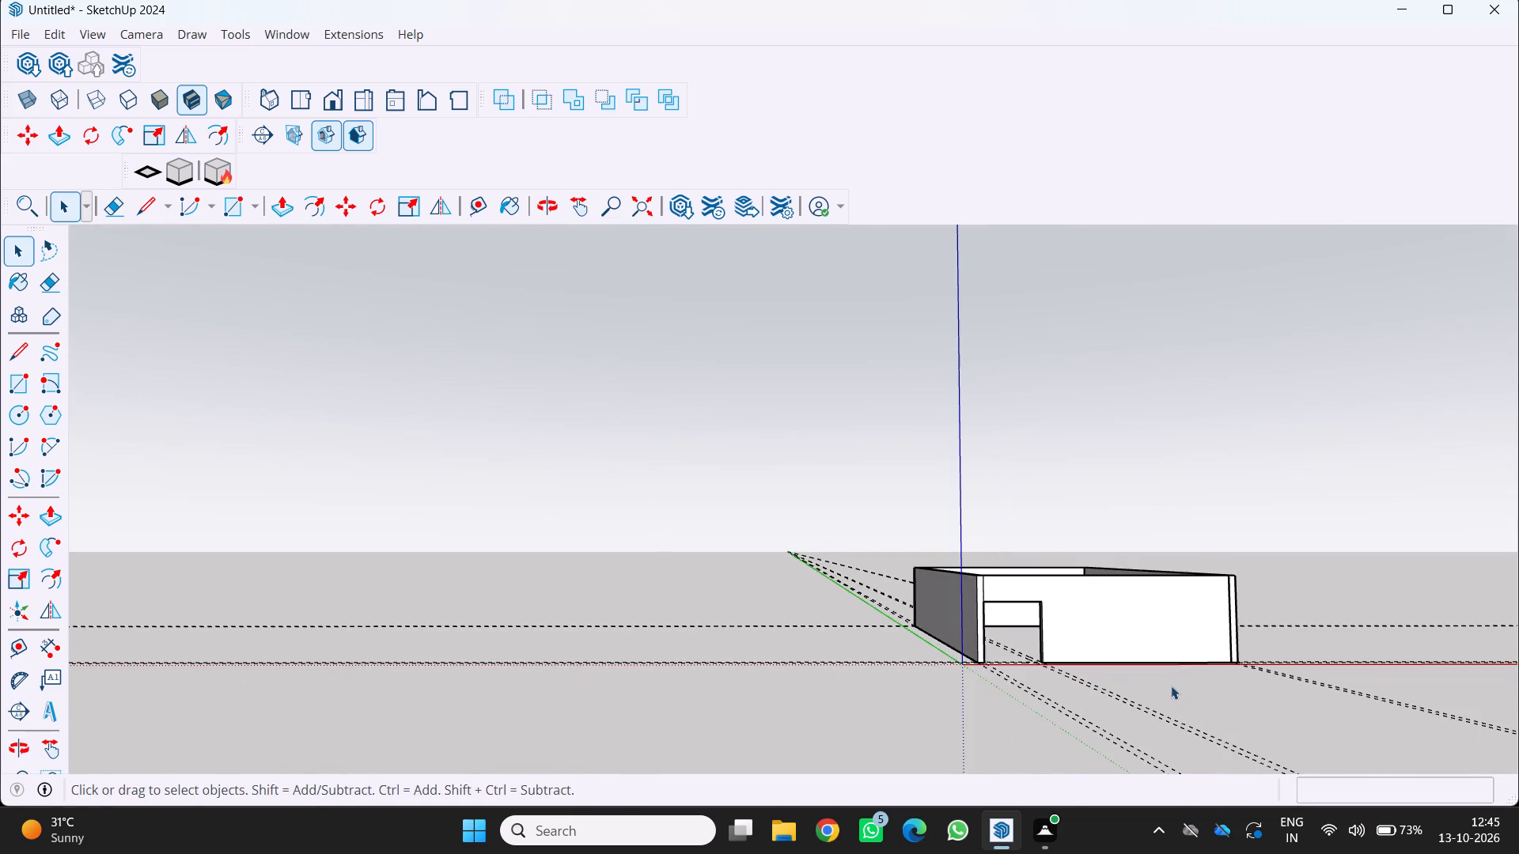
pyautogui.scroll(1, 1174, 683)
pyautogui.moveTo(1174, 683); pyautogui.dragTo(1165, 694, button='middle')
pyautogui.middleClick(1165, 694)
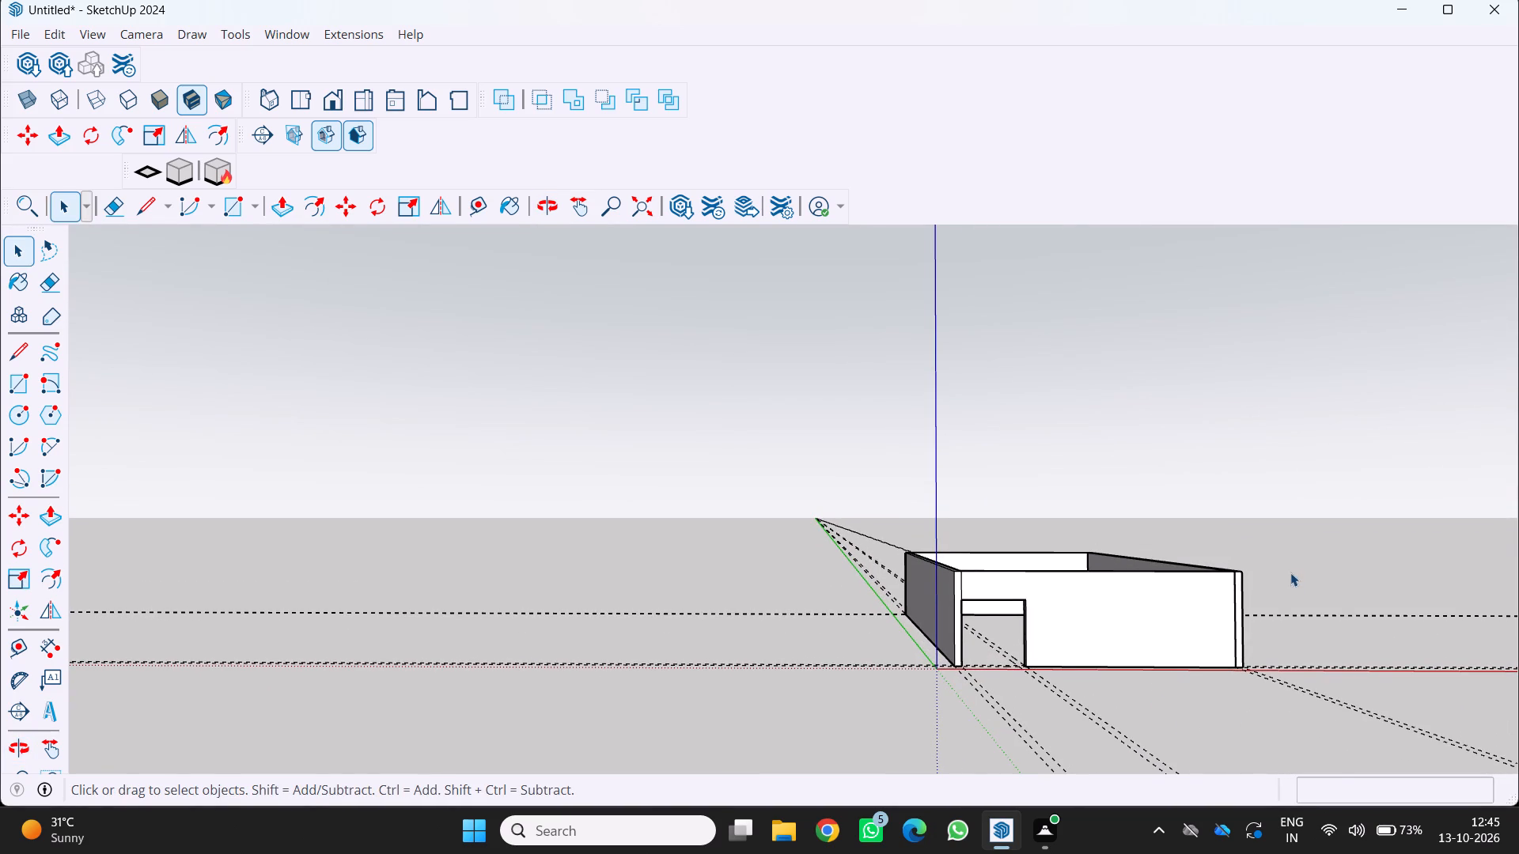
pyautogui.scroll(-3, 1285, 574)
pyautogui.moveTo(1285, 574); pyautogui.dragTo(1235, 661, button='middle')
pyautogui.middleClick(1235, 661)
pyautogui.scroll(2, 1246, 601)
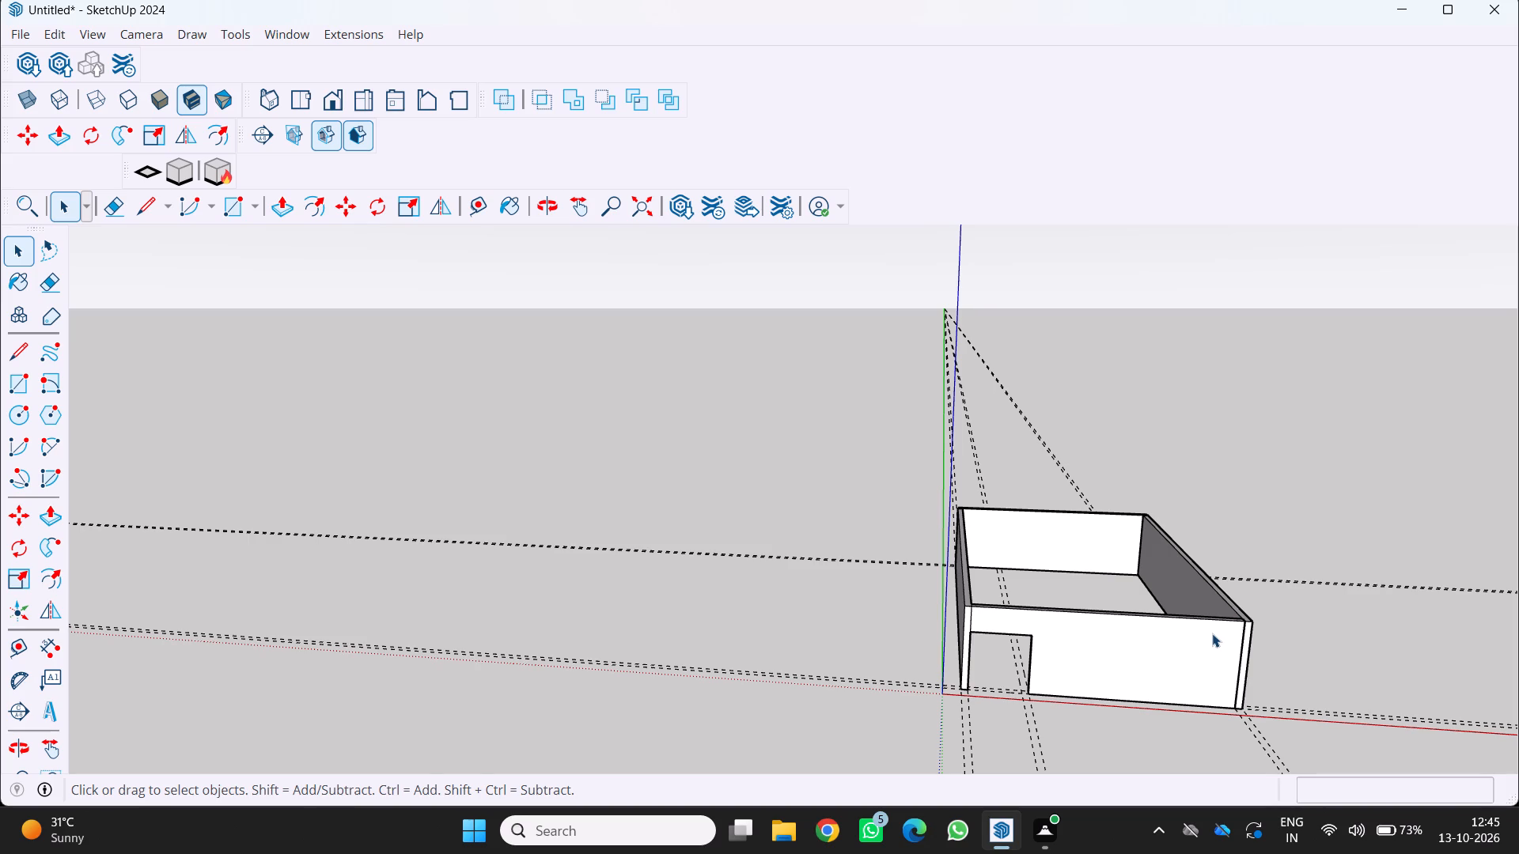
pyautogui.scroll(-2, 1307, 592)
pyautogui.moveTo(1234, 595); pyautogui.dragTo(1241, 551, button='middle')
pyautogui.scroll(3, 1331, 520)
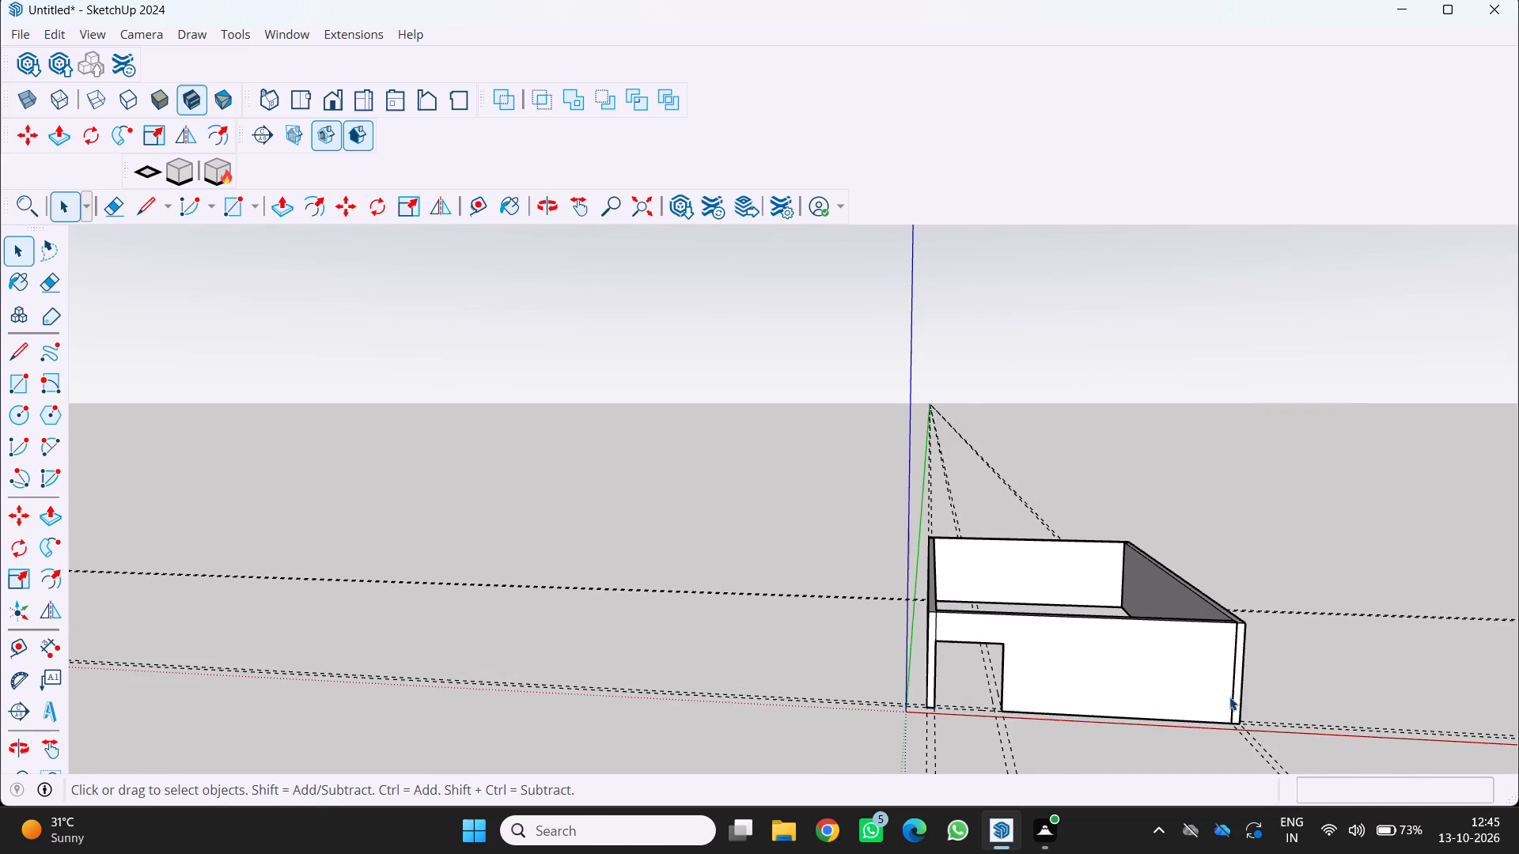
pyautogui.scroll(-2, 1140, 342)
pyautogui.scroll(-1, 1001, 387)
pyautogui.moveTo(1003, 394); pyautogui.dragTo(917, 638, button='middle')
pyautogui.middleClick(917, 638)
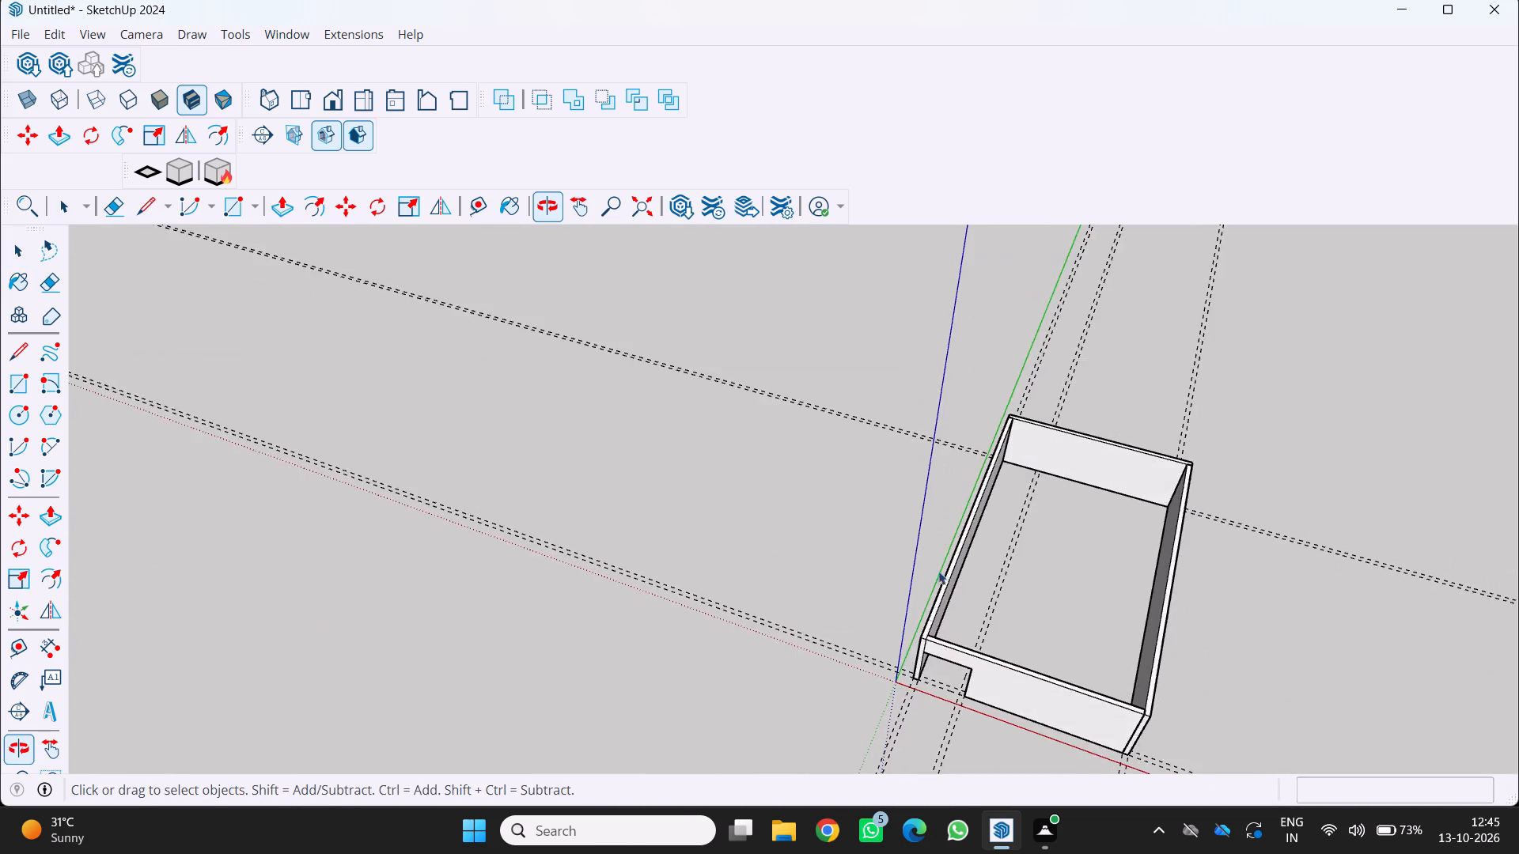
pyautogui.scroll(2, 940, 526)
pyautogui.scroll(12, 1055, 463)
pyautogui.scroll(-19, 1034, 434)
pyautogui.moveTo(994, 840); pyautogui.dragTo(1086, 673, button='middle')
pyautogui.scroll(-1, 1044, 644)
pyautogui.moveTo(1045, 642); pyautogui.dragTo(1057, 630, button='middle')
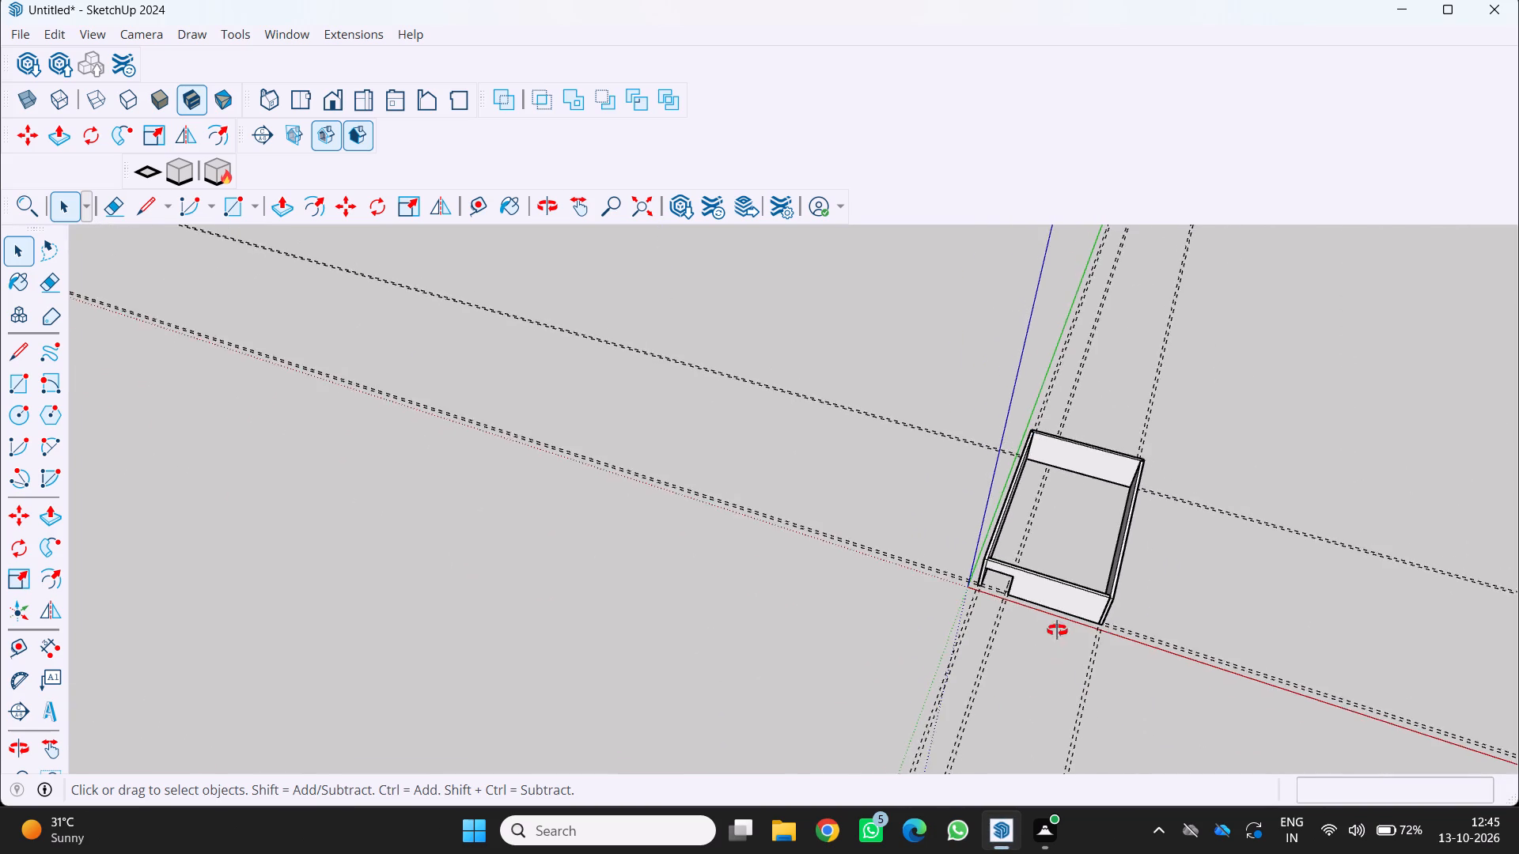
pyautogui.moveTo(1057, 630); pyautogui.dragTo(1076, 565, button='middle')
pyautogui.scroll(3, 987, 618)
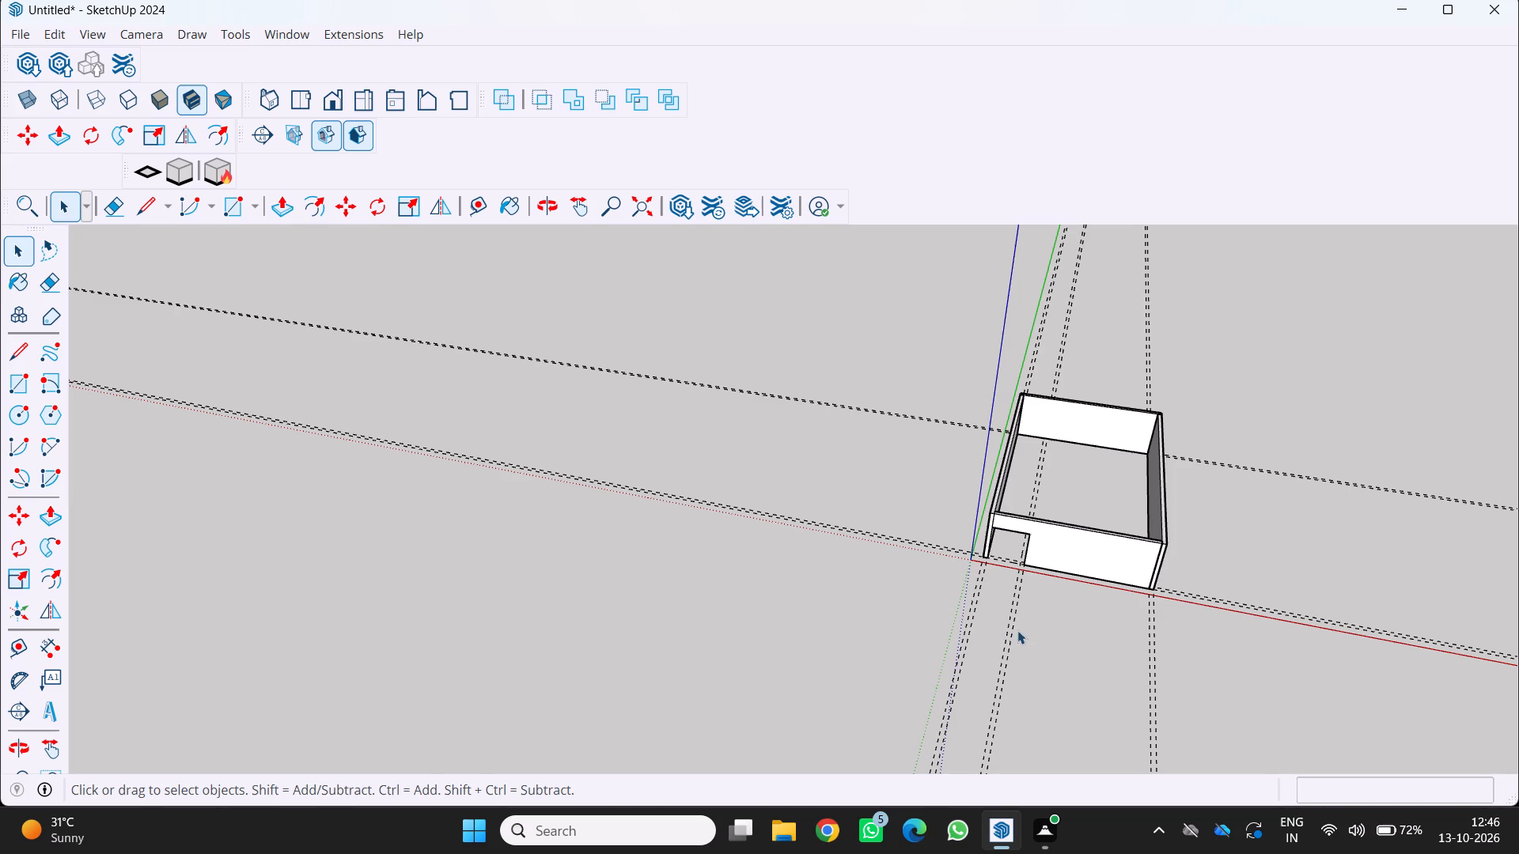
pyautogui.scroll(-2, 1017, 724)
pyautogui.moveTo(1008, 717); pyautogui.dragTo(991, 577, button='middle')
pyautogui.scroll(4, 991, 576)
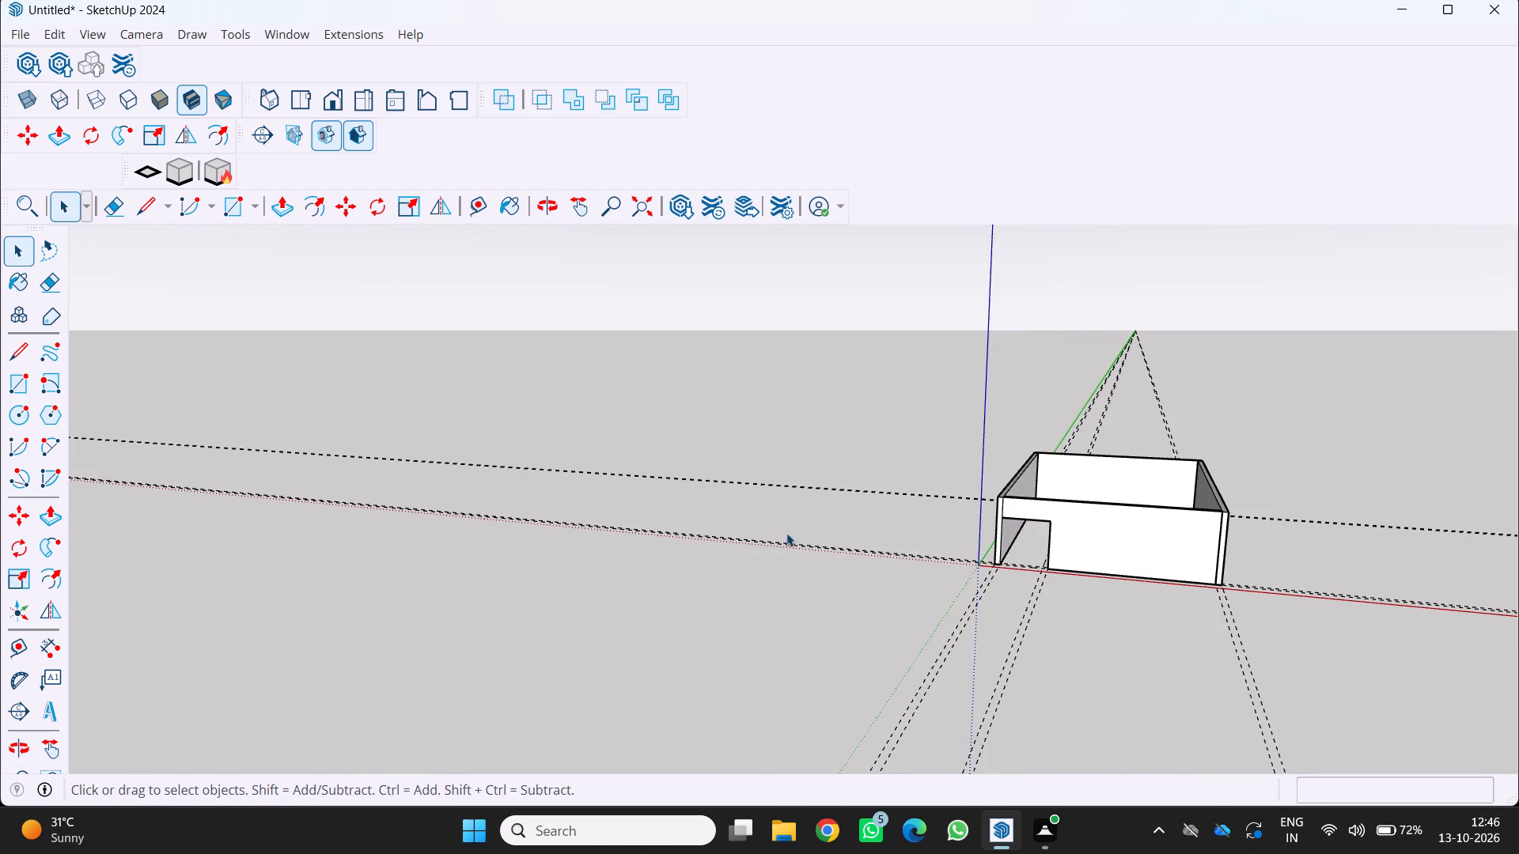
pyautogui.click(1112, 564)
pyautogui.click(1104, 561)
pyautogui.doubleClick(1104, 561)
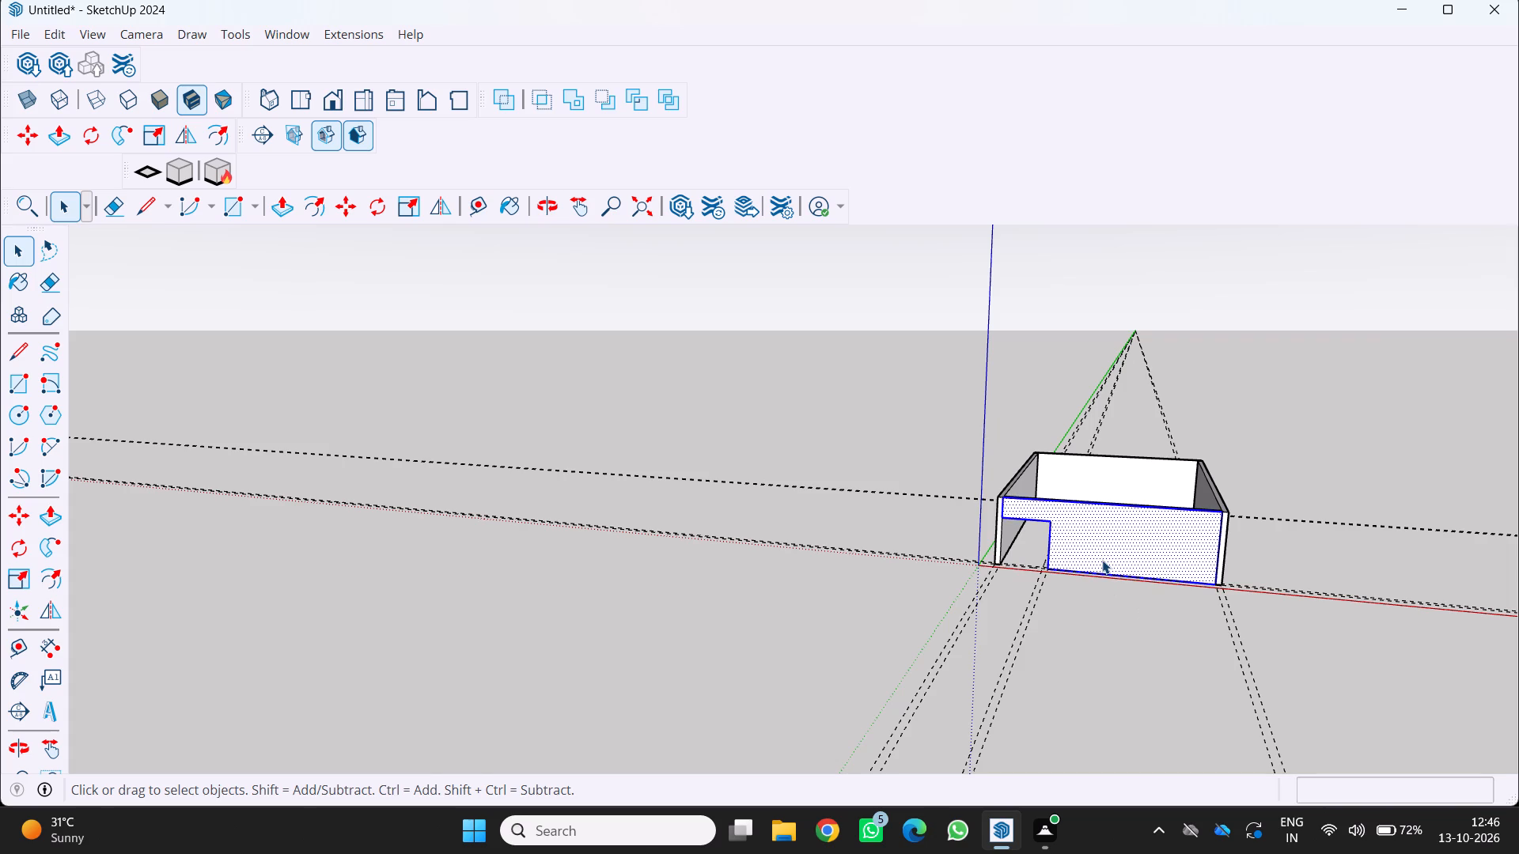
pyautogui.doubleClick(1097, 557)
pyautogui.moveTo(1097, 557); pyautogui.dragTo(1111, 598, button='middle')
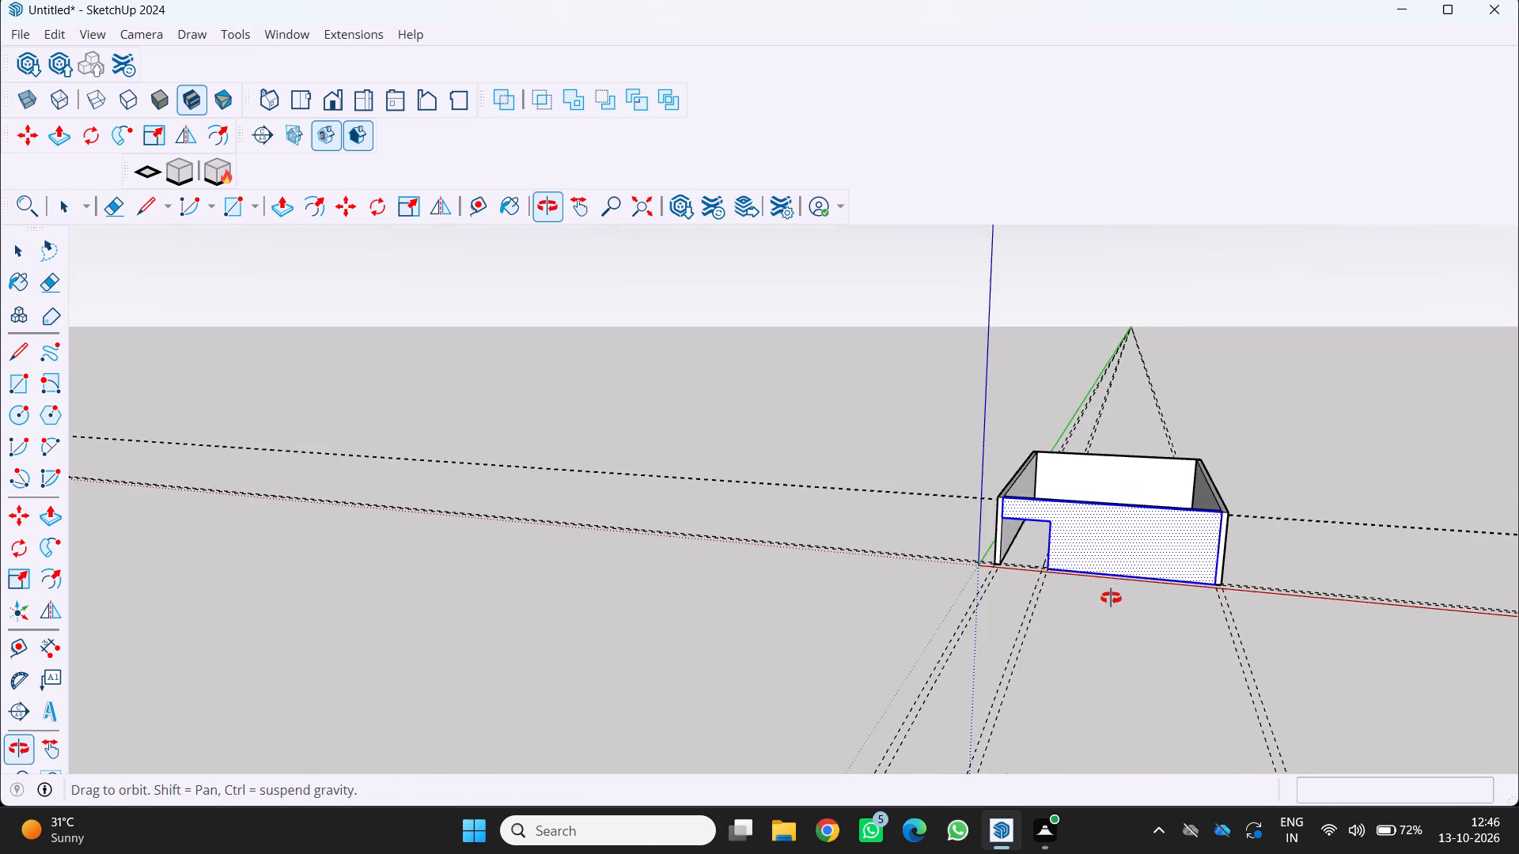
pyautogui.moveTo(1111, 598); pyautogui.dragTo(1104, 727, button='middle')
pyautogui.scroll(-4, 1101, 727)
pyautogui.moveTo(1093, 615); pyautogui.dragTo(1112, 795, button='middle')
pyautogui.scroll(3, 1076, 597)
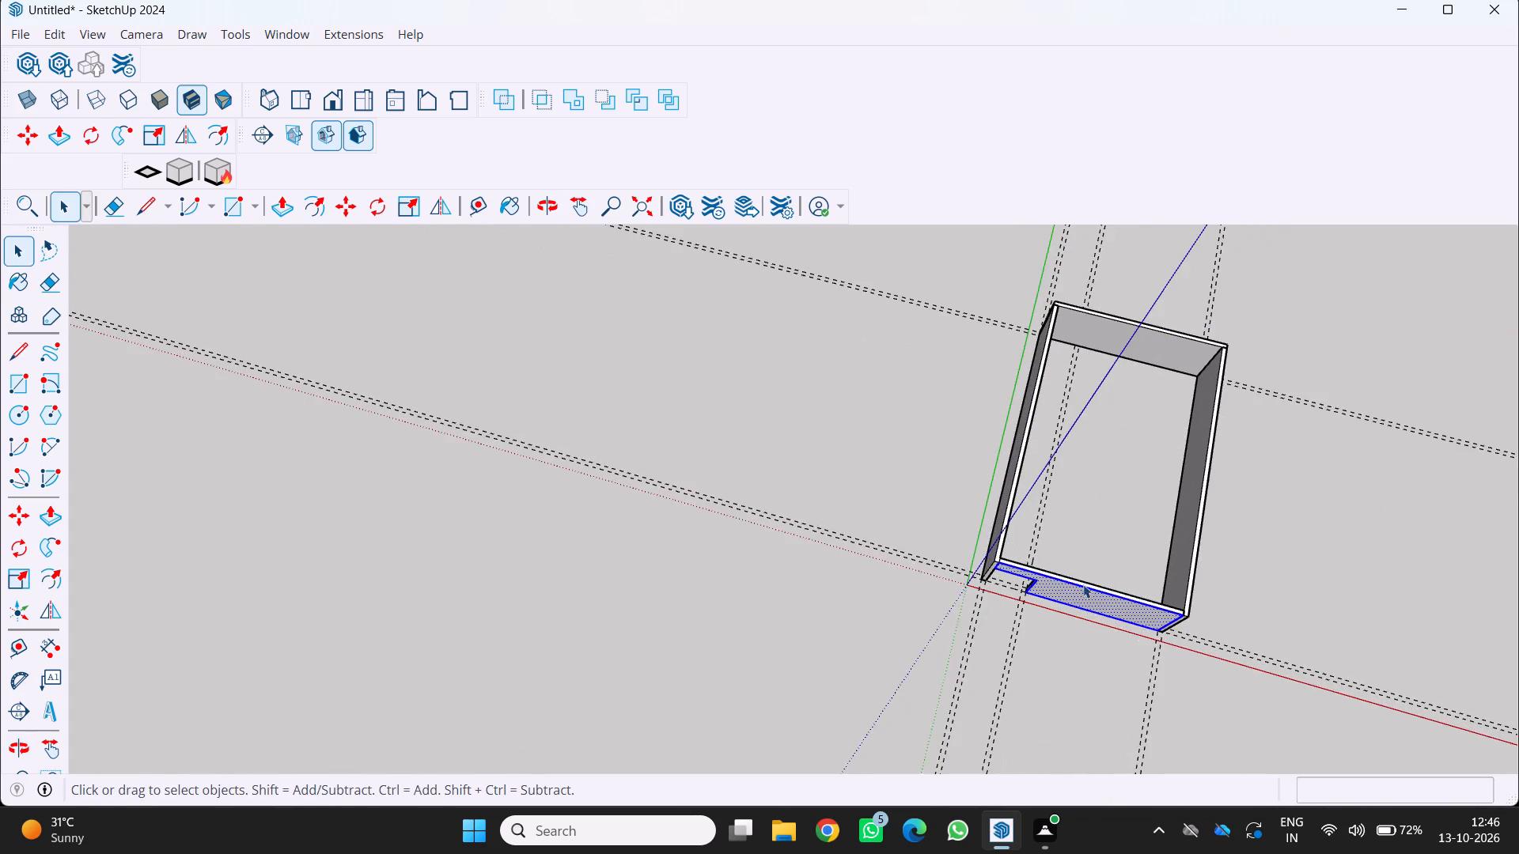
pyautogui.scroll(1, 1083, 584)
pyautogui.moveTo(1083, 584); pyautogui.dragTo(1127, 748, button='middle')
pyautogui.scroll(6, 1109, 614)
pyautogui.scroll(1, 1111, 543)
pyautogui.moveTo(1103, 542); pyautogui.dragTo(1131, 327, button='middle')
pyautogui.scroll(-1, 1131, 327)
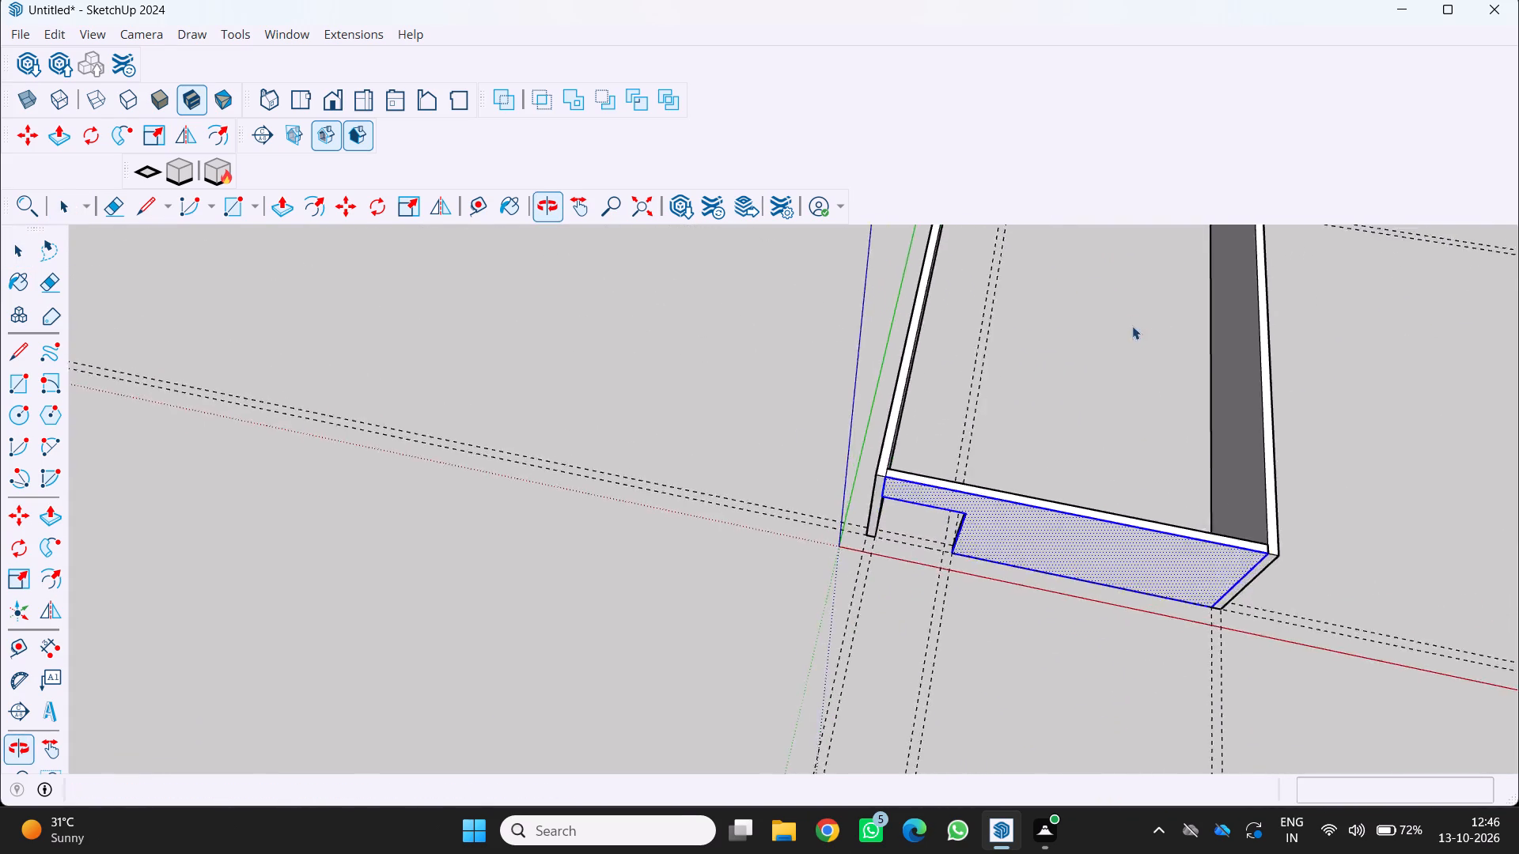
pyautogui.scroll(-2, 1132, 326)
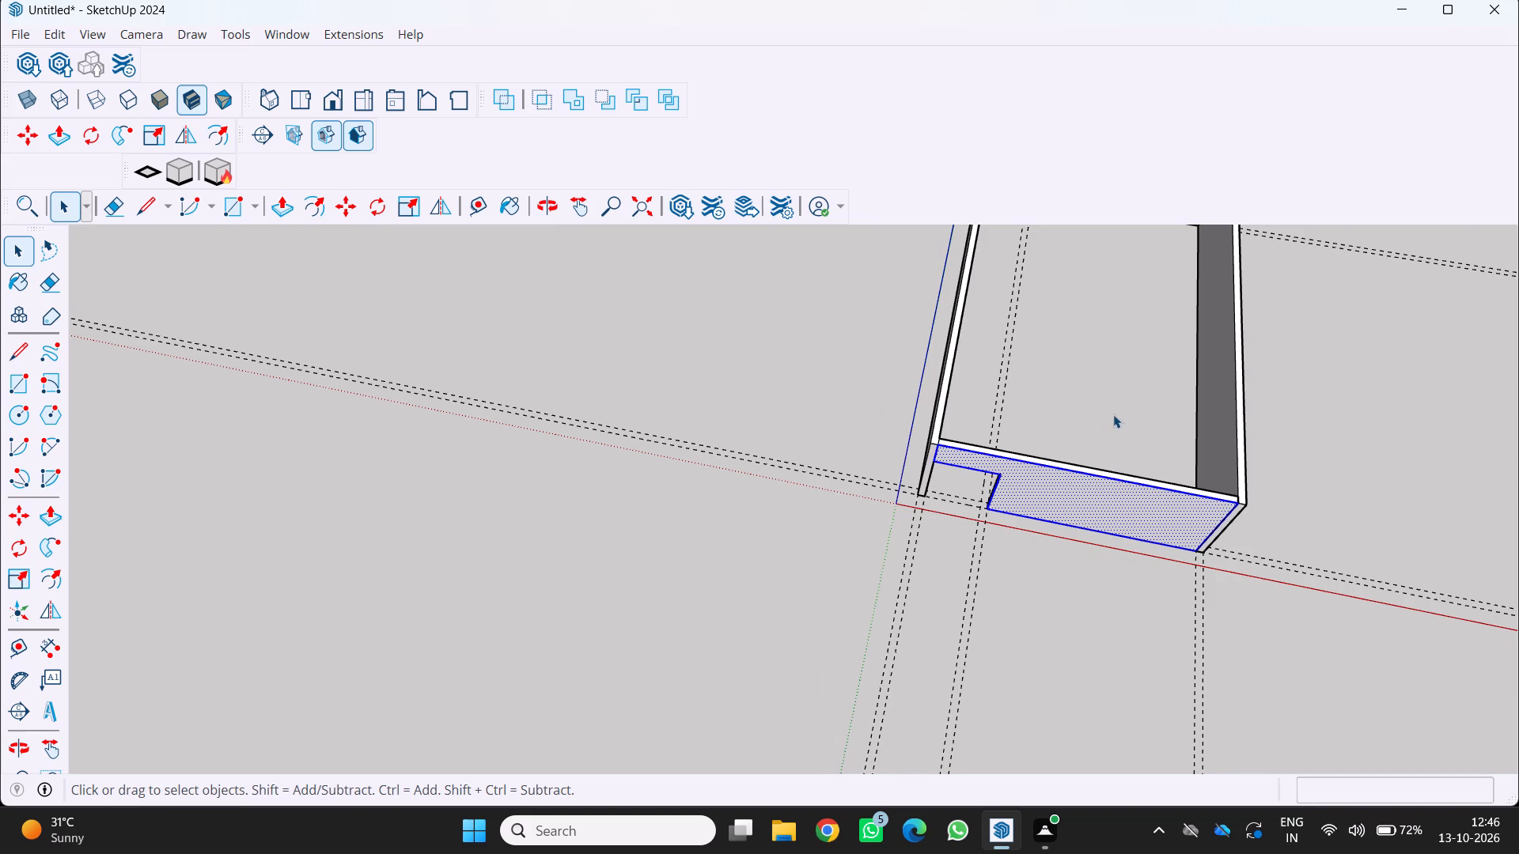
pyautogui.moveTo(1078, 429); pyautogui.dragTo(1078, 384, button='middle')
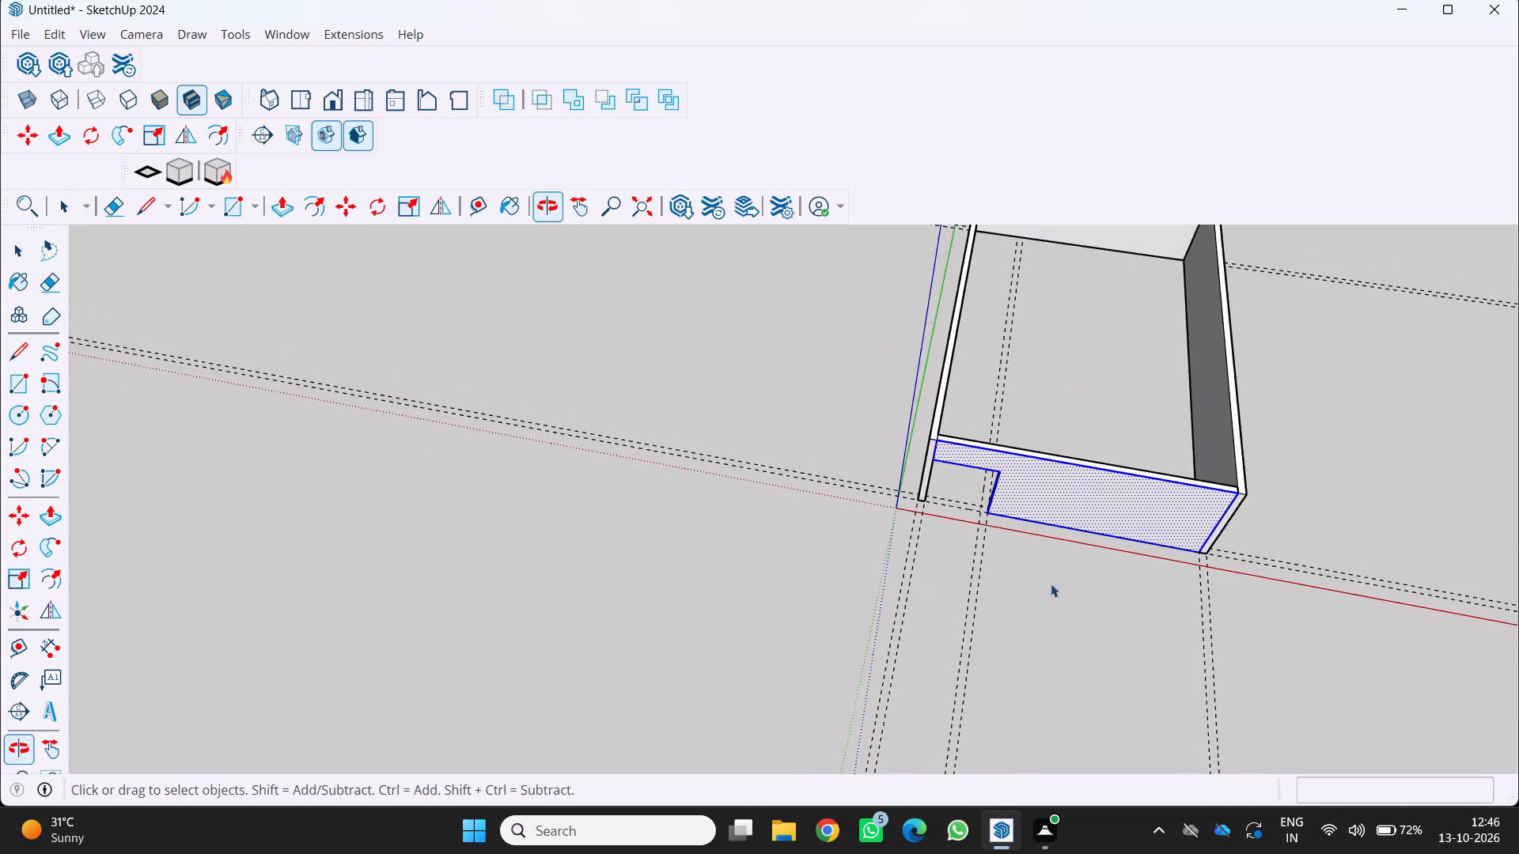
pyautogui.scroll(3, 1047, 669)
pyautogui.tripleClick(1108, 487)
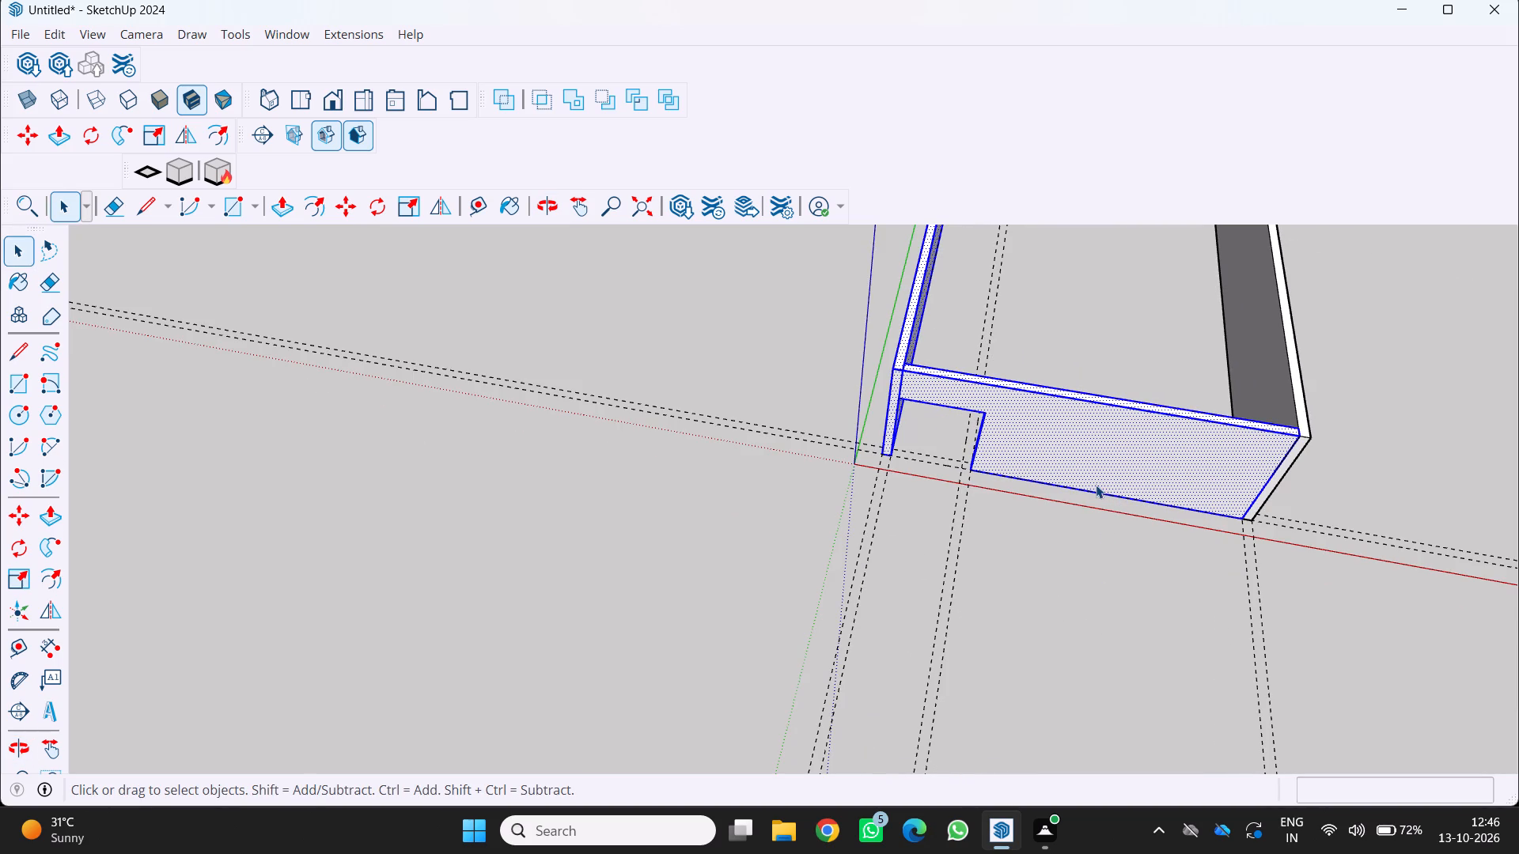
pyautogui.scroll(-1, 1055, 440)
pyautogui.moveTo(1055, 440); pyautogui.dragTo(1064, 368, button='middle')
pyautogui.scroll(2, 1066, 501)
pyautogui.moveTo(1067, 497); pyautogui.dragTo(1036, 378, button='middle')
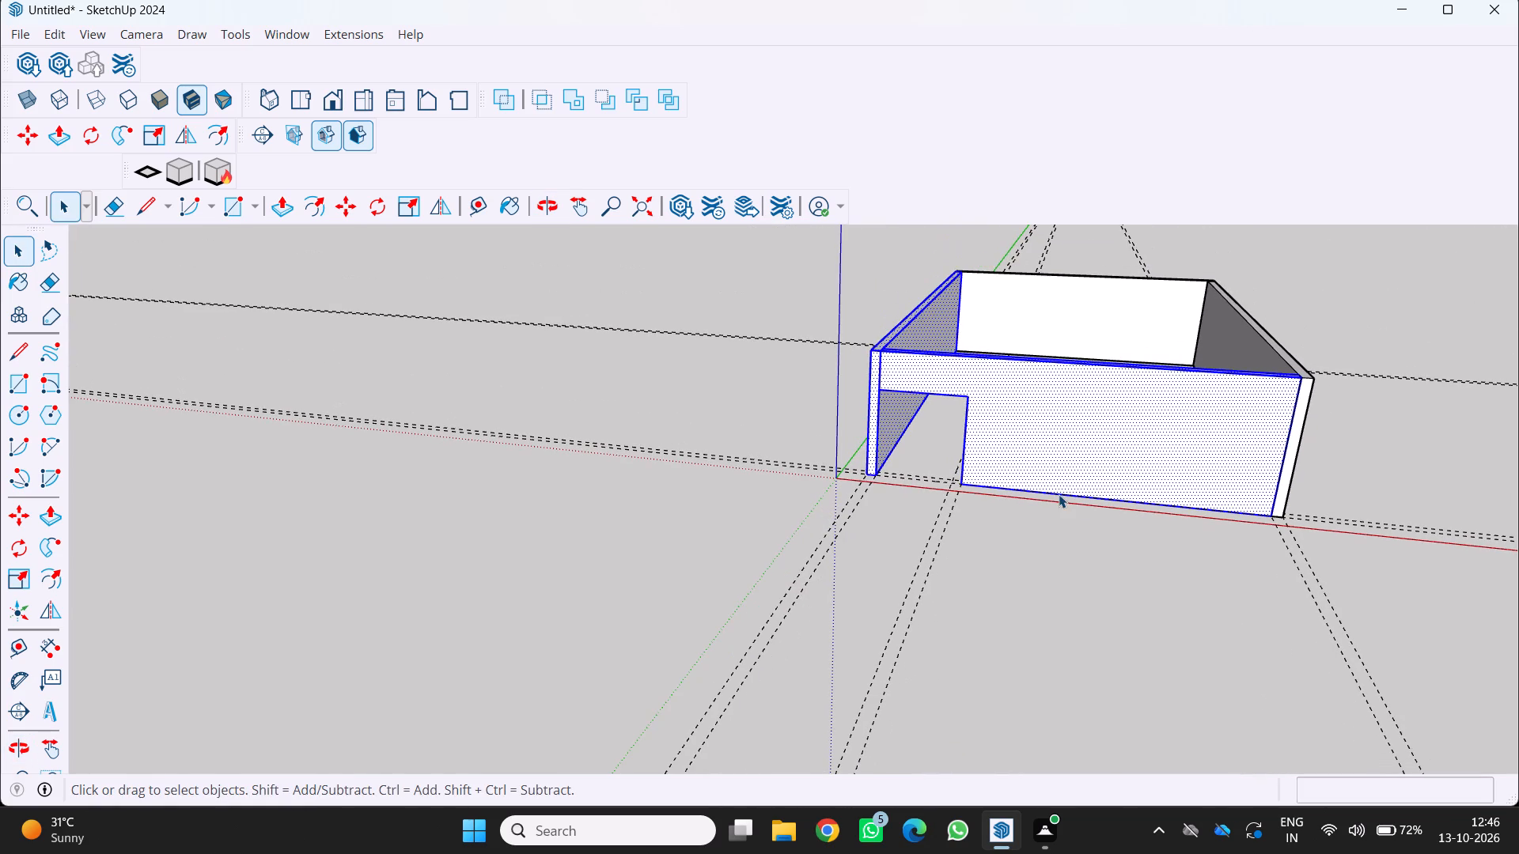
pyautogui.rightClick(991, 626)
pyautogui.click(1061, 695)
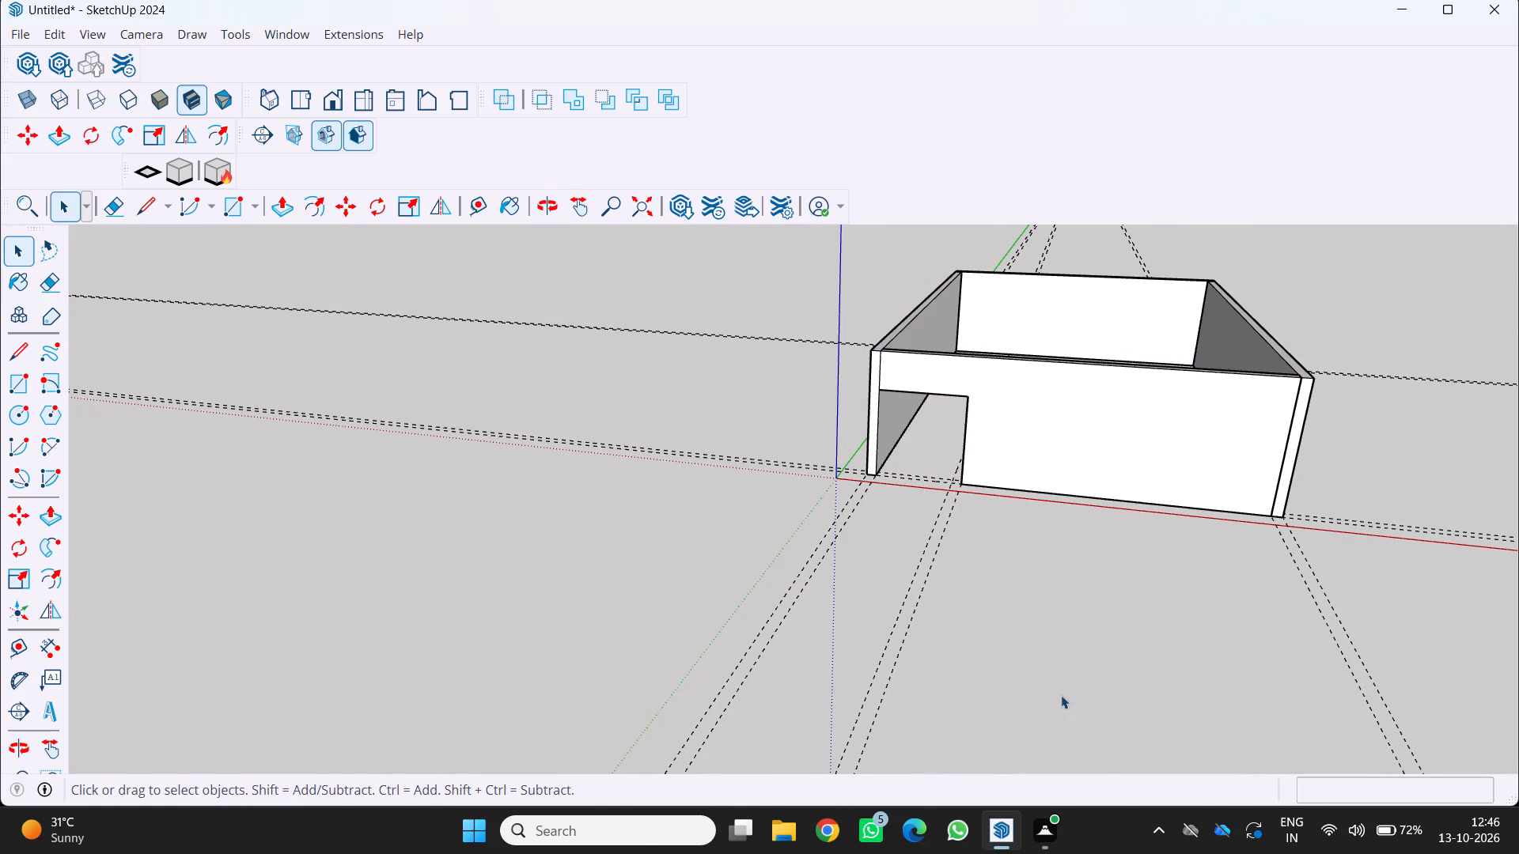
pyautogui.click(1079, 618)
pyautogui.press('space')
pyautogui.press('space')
# Make a group from the front wall's outer face and its bounding edges, including the part spanning the opening.
pyautogui.scroll(-2, 1036, 693)
pyautogui.moveTo(1058, 704); pyautogui.dragTo(1051, 674, button='middle')
pyautogui.doubleClick(1124, 448)
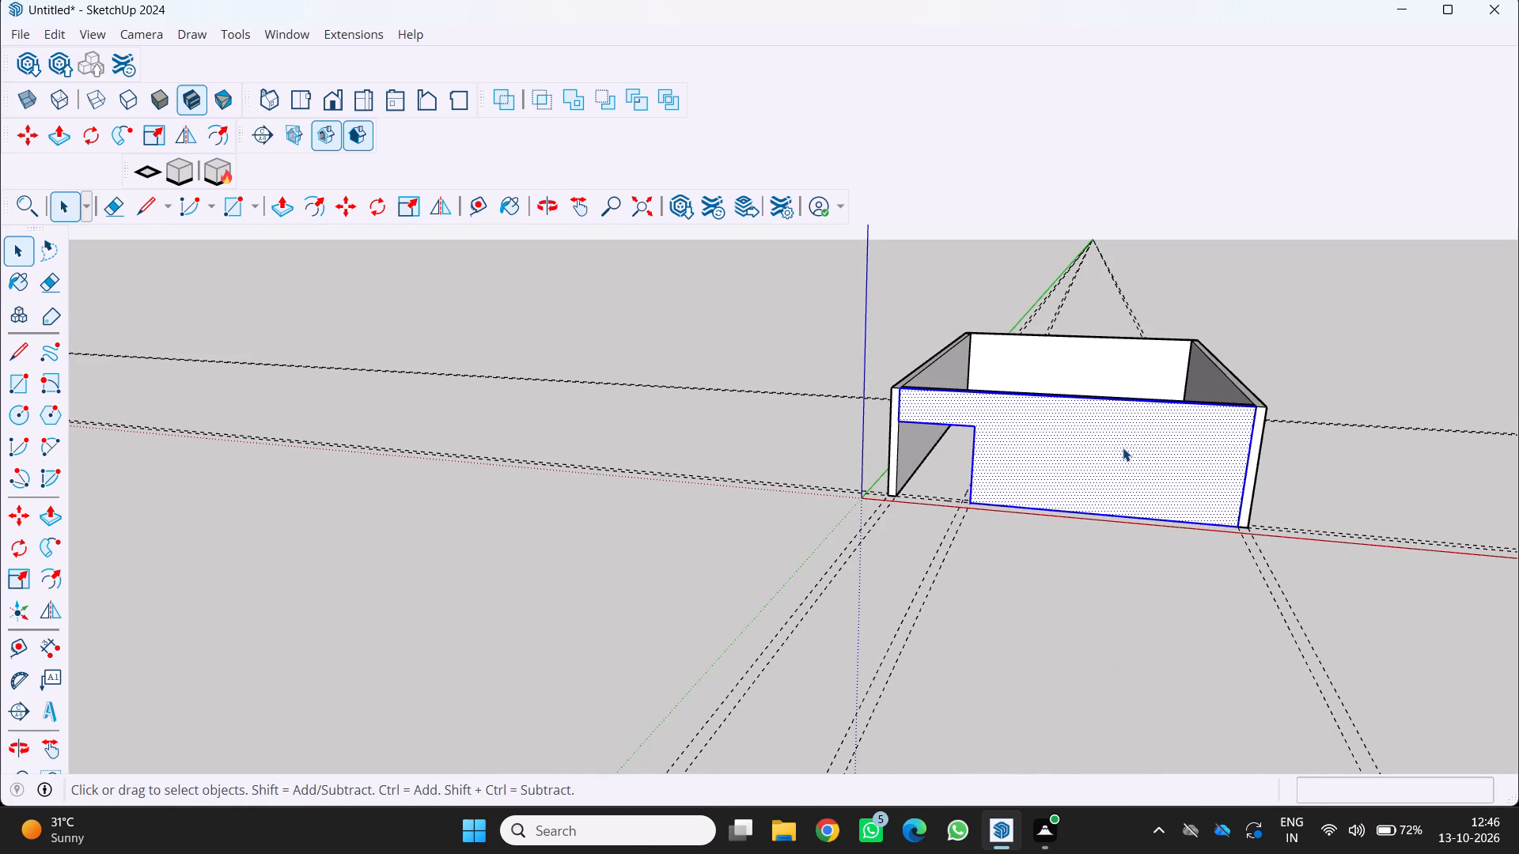
pyautogui.rightClick(1123, 448)
pyautogui.click(1180, 641)
pyautogui.scroll(-2, 1167, 642)
pyautogui.moveTo(1165, 641); pyautogui.dragTo(1226, 667, button='middle')
pyautogui.press('space')
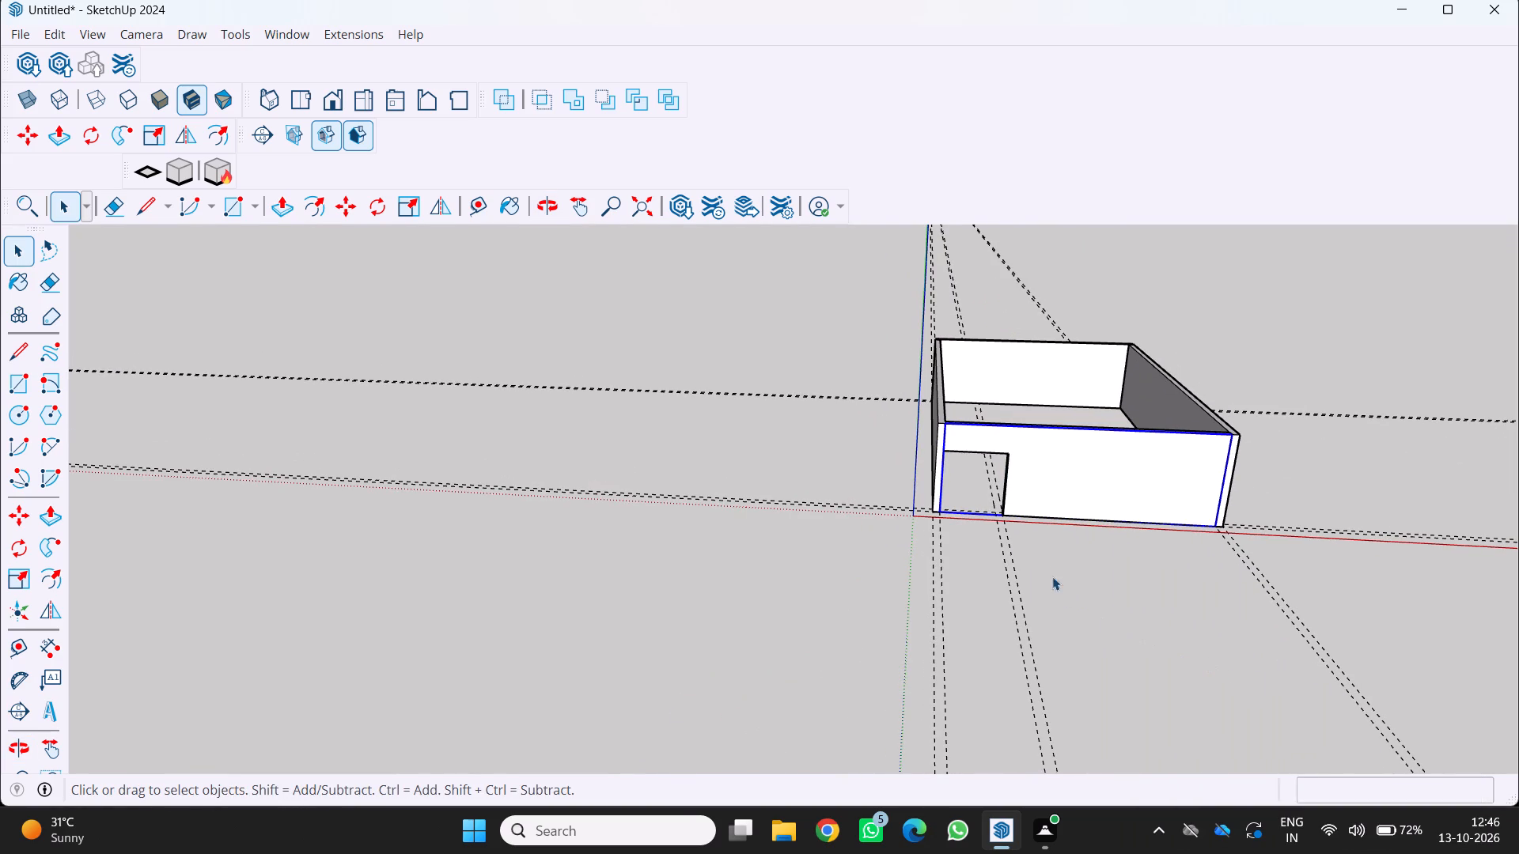
pyautogui.press('space')
pyautogui.moveTo(1106, 501); pyautogui.dragTo(1088, 436, button='middle')
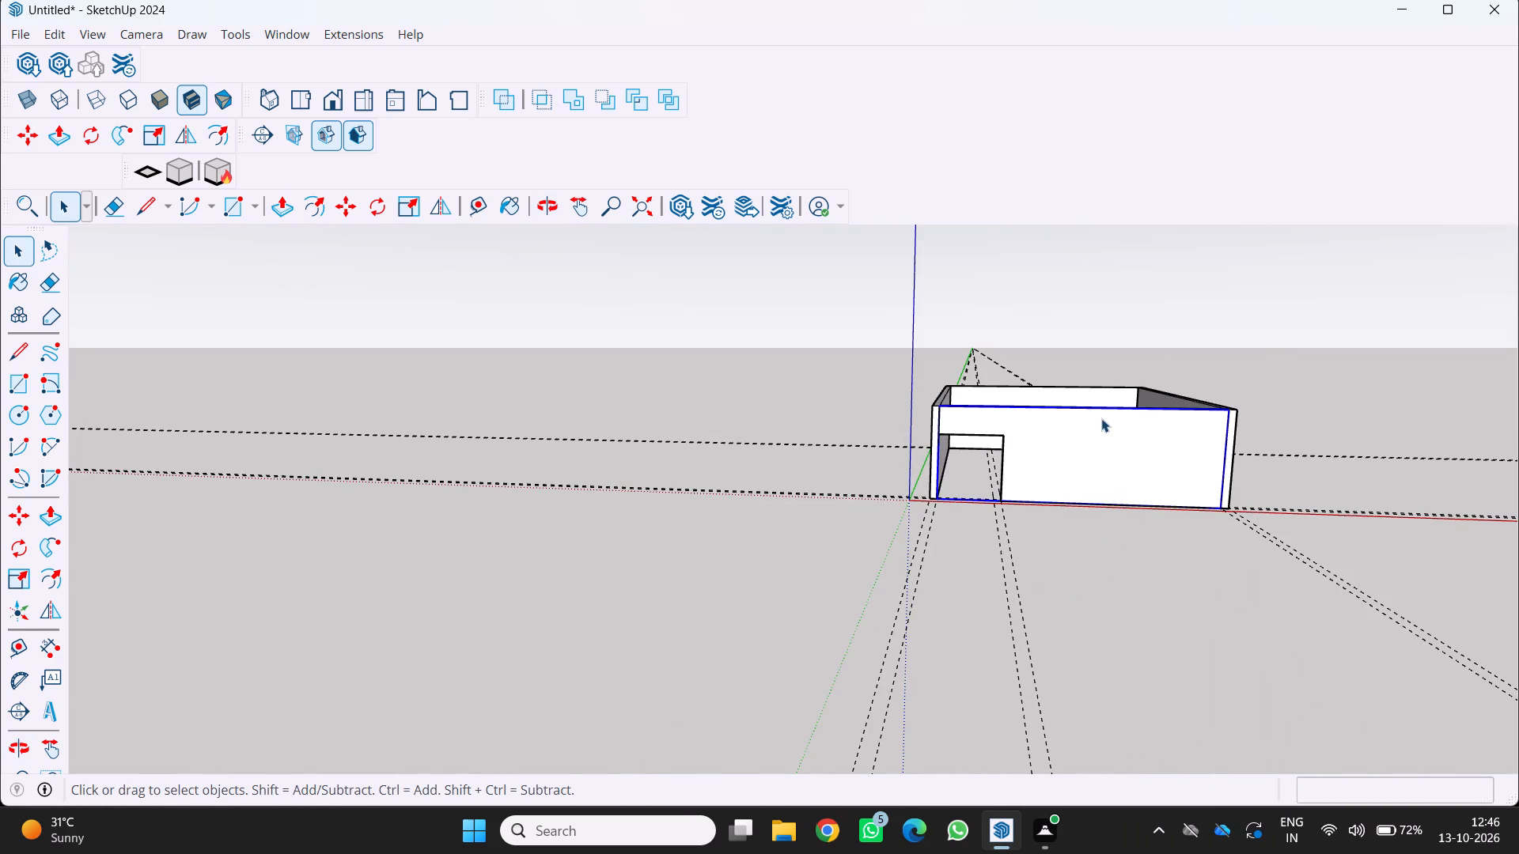
pyautogui.scroll(-3, 1098, 418)
pyautogui.moveTo(1098, 418); pyautogui.dragTo(1112, 423, button='middle')
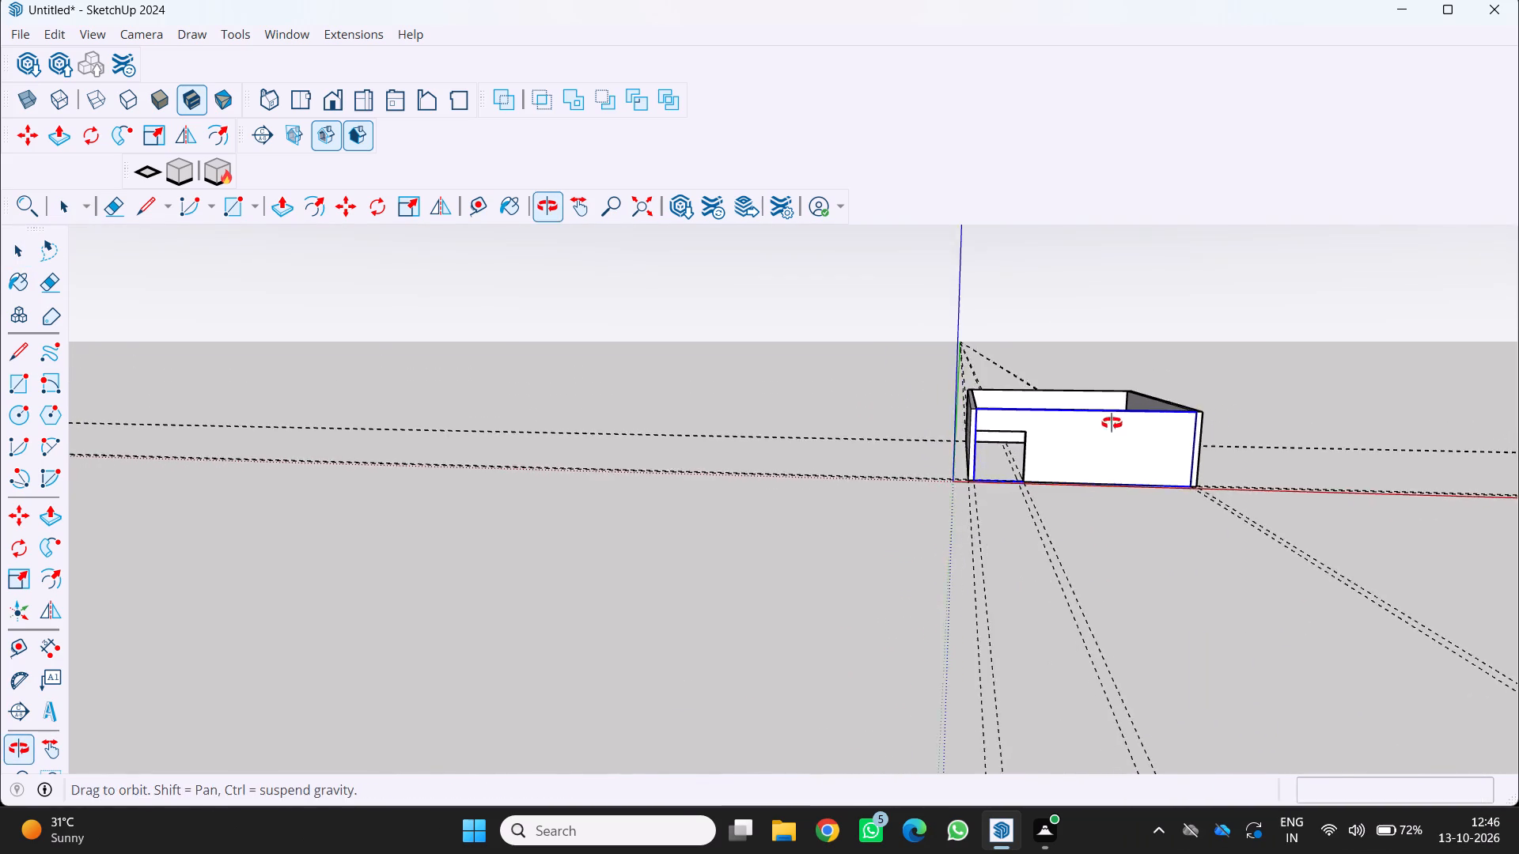
# Draw a 50' by 30' rectangle over the wall tops, from the back outer corner by the green axis to the diagonally opposite front outer corner.
pyautogui.moveTo(1112, 423); pyautogui.dragTo(1113, 451, button='middle')
pyautogui.middleClick(1113, 451)
pyautogui.scroll(-3, 1072, 266)
pyautogui.moveTo(1085, 316); pyautogui.dragTo(1039, 446, button='middle')
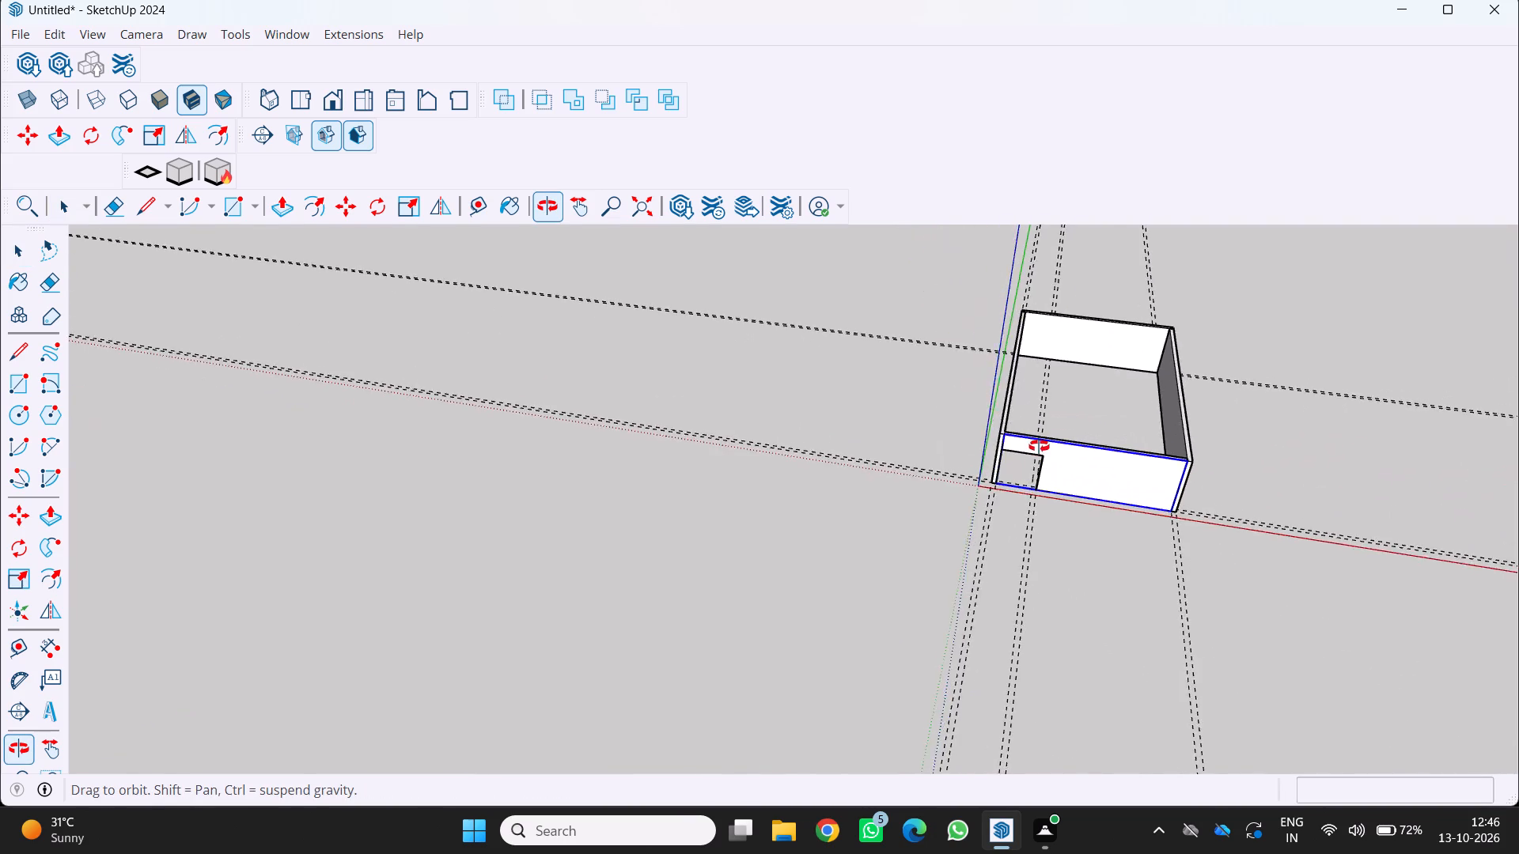
pyautogui.moveTo(1039, 446); pyautogui.dragTo(1023, 431, button='middle')
pyautogui.middleClick(1023, 429)
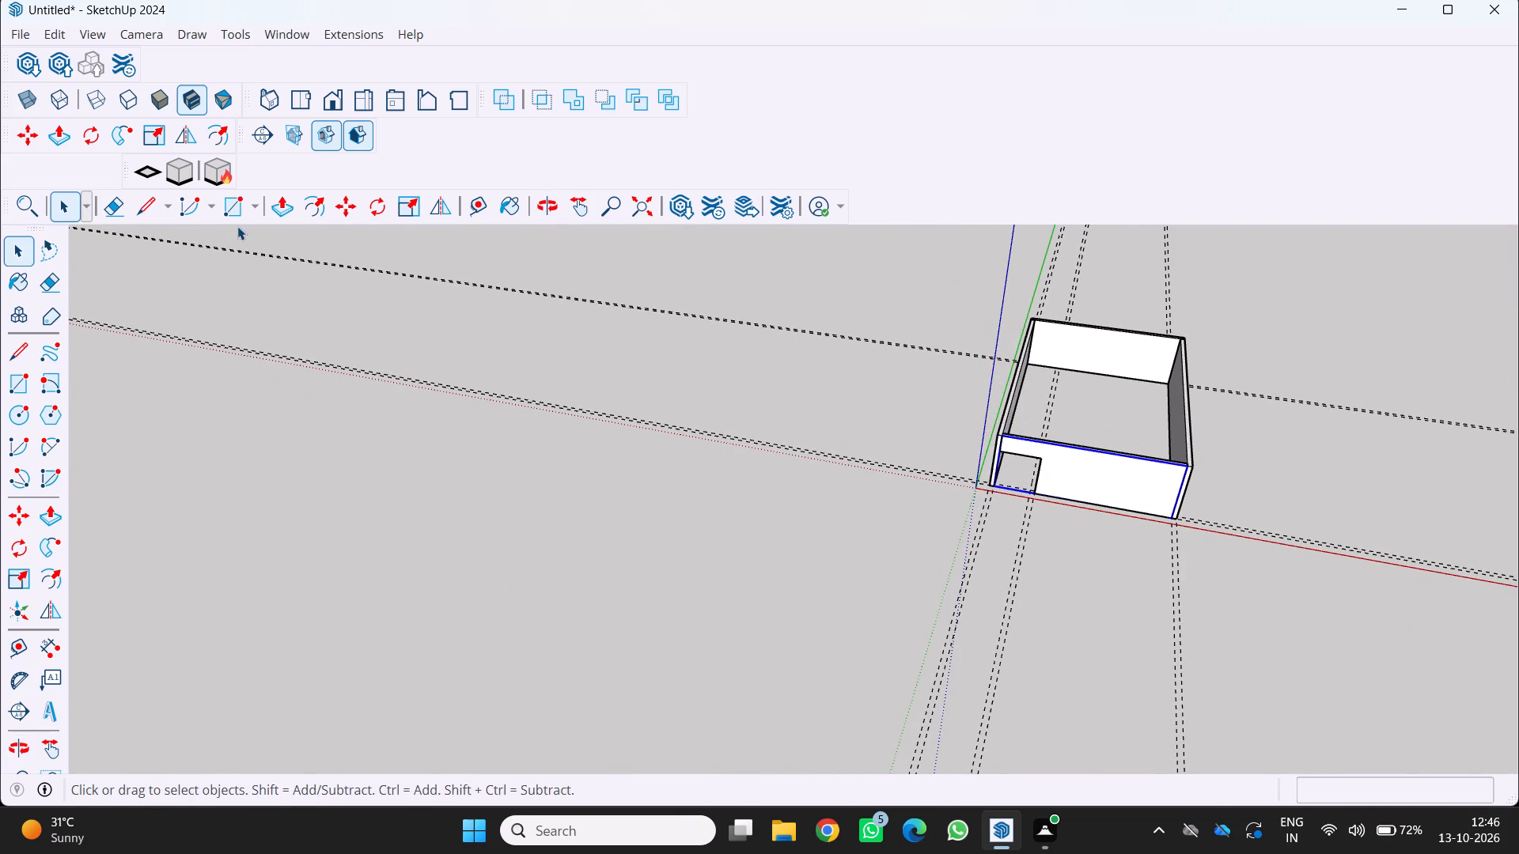
pyautogui.click(237, 201)
pyautogui.scroll(3, 1017, 429)
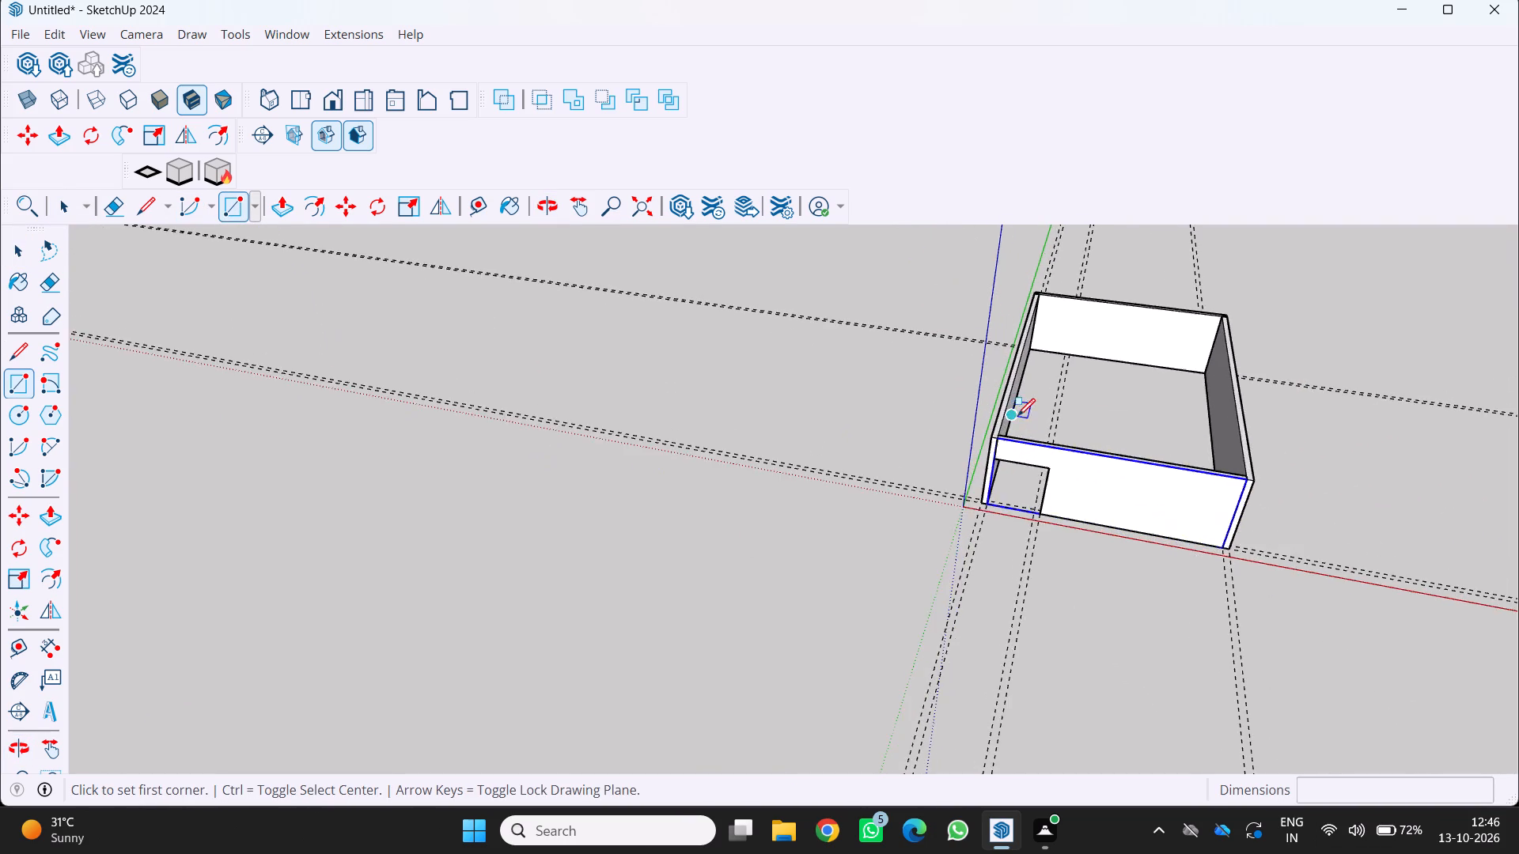
pyautogui.scroll(16, 1017, 416)
pyautogui.scroll(7, 1020, 238)
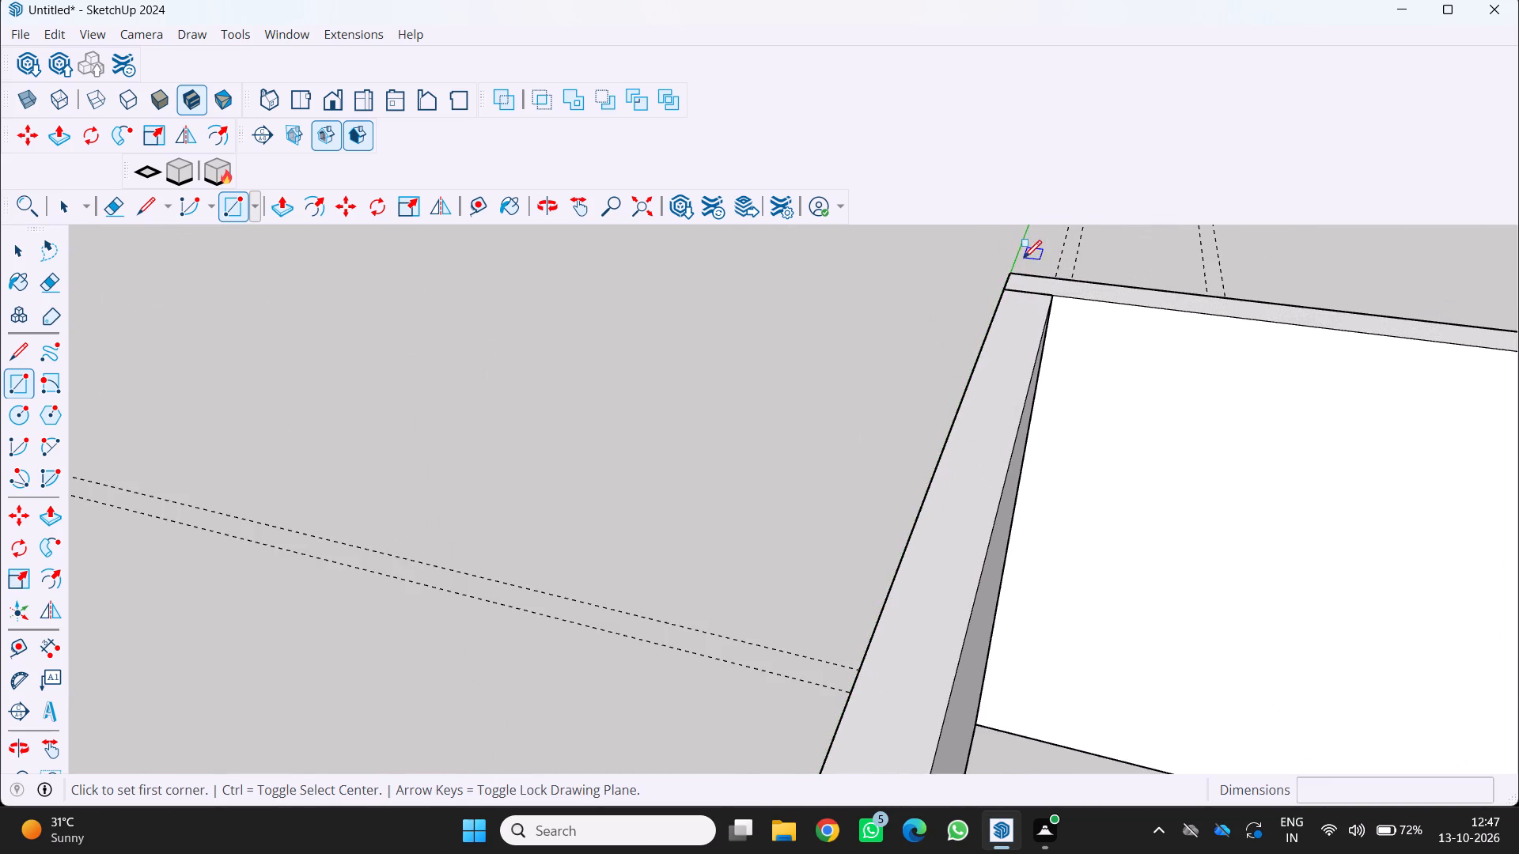
pyautogui.scroll(4, 1024, 258)
pyautogui.click(1013, 277)
pyautogui.scroll(-4, 1013, 278)
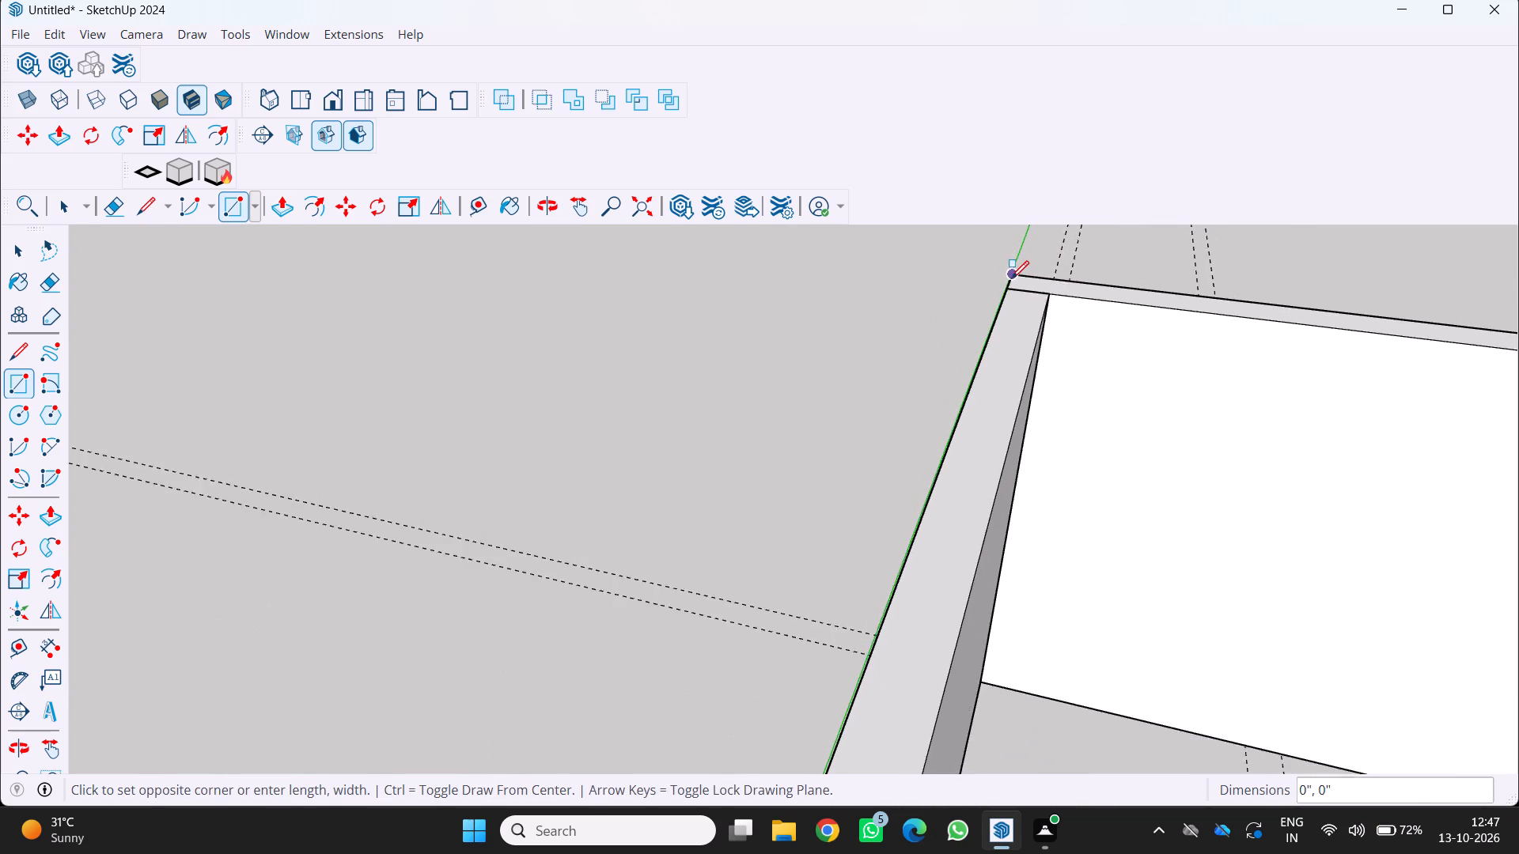
pyautogui.scroll(-15, 1011, 278)
pyautogui.scroll(-11, 1010, 277)
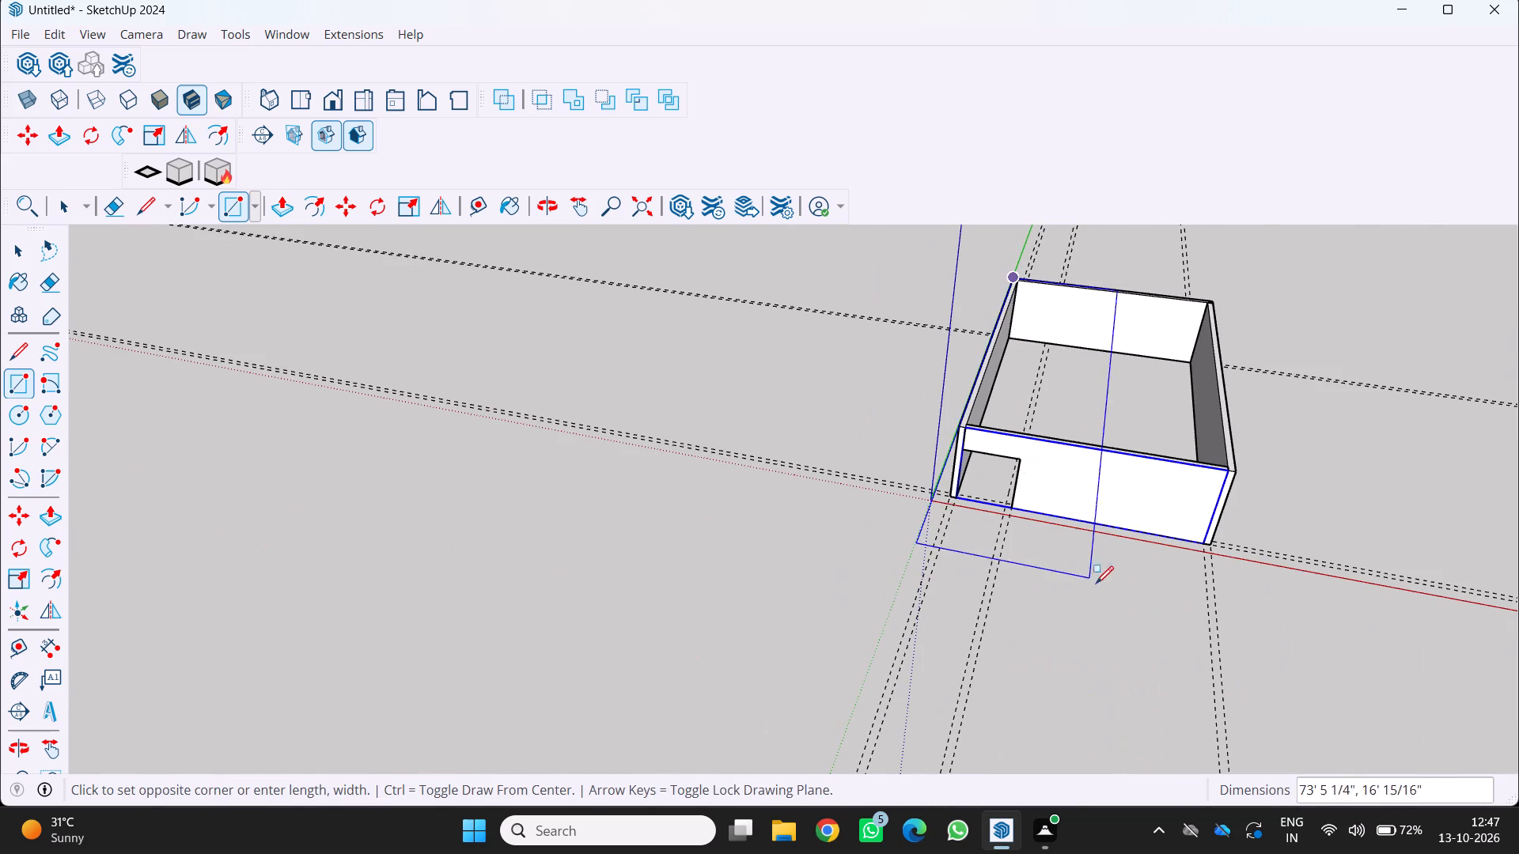
pyautogui.scroll(11, 1200, 491)
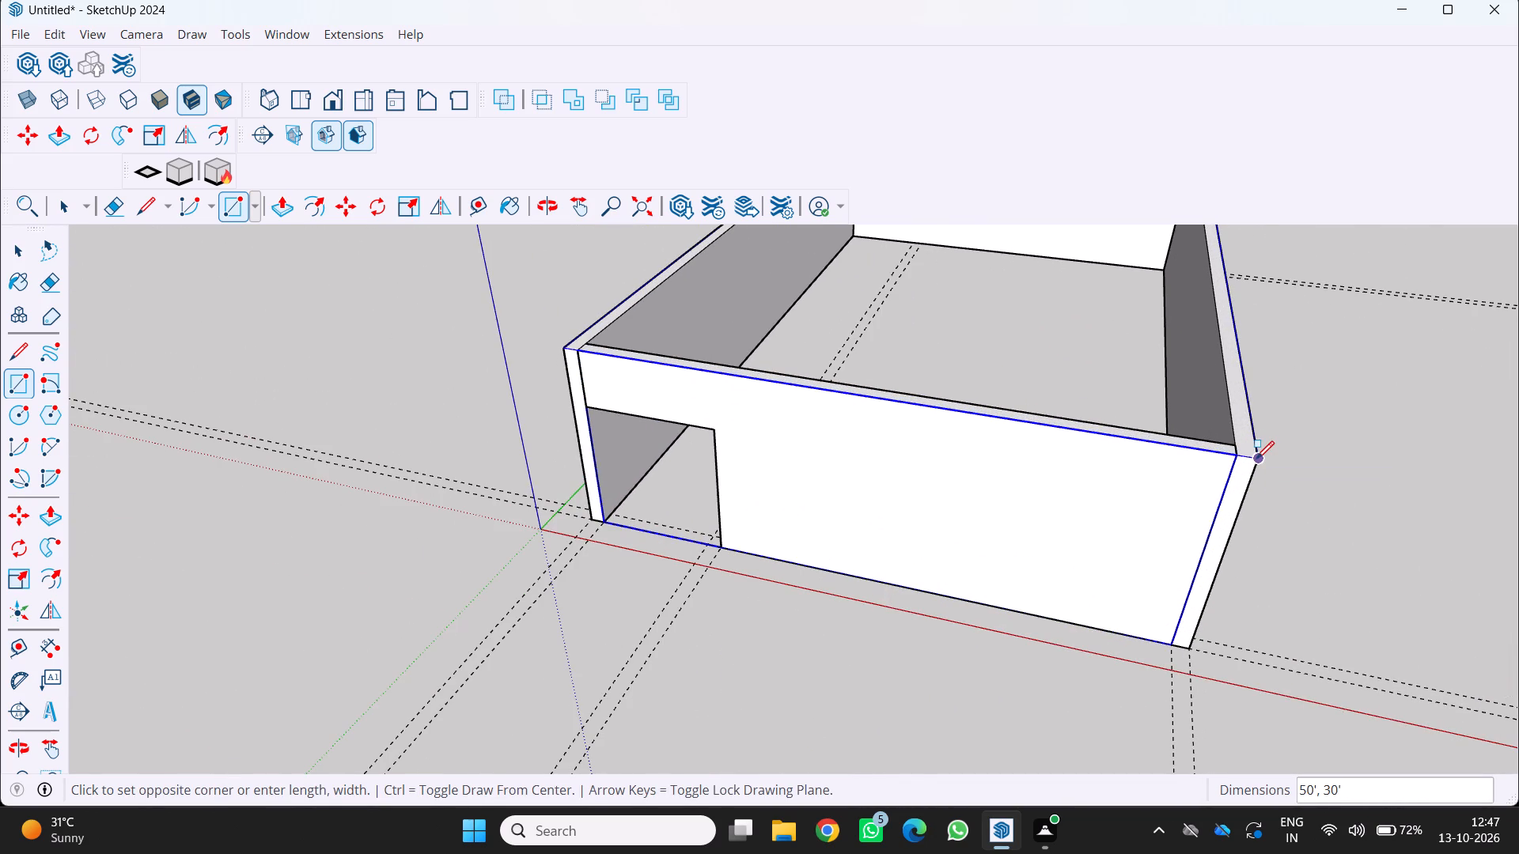
pyautogui.click(1256, 459)
# Push/Pull the roof face inside the front and green-axis side wall tops upward by 6".
pyautogui.scroll(-4, 1257, 461)
pyautogui.moveTo(1257, 461); pyautogui.dragTo(1257, 463, button='middle')
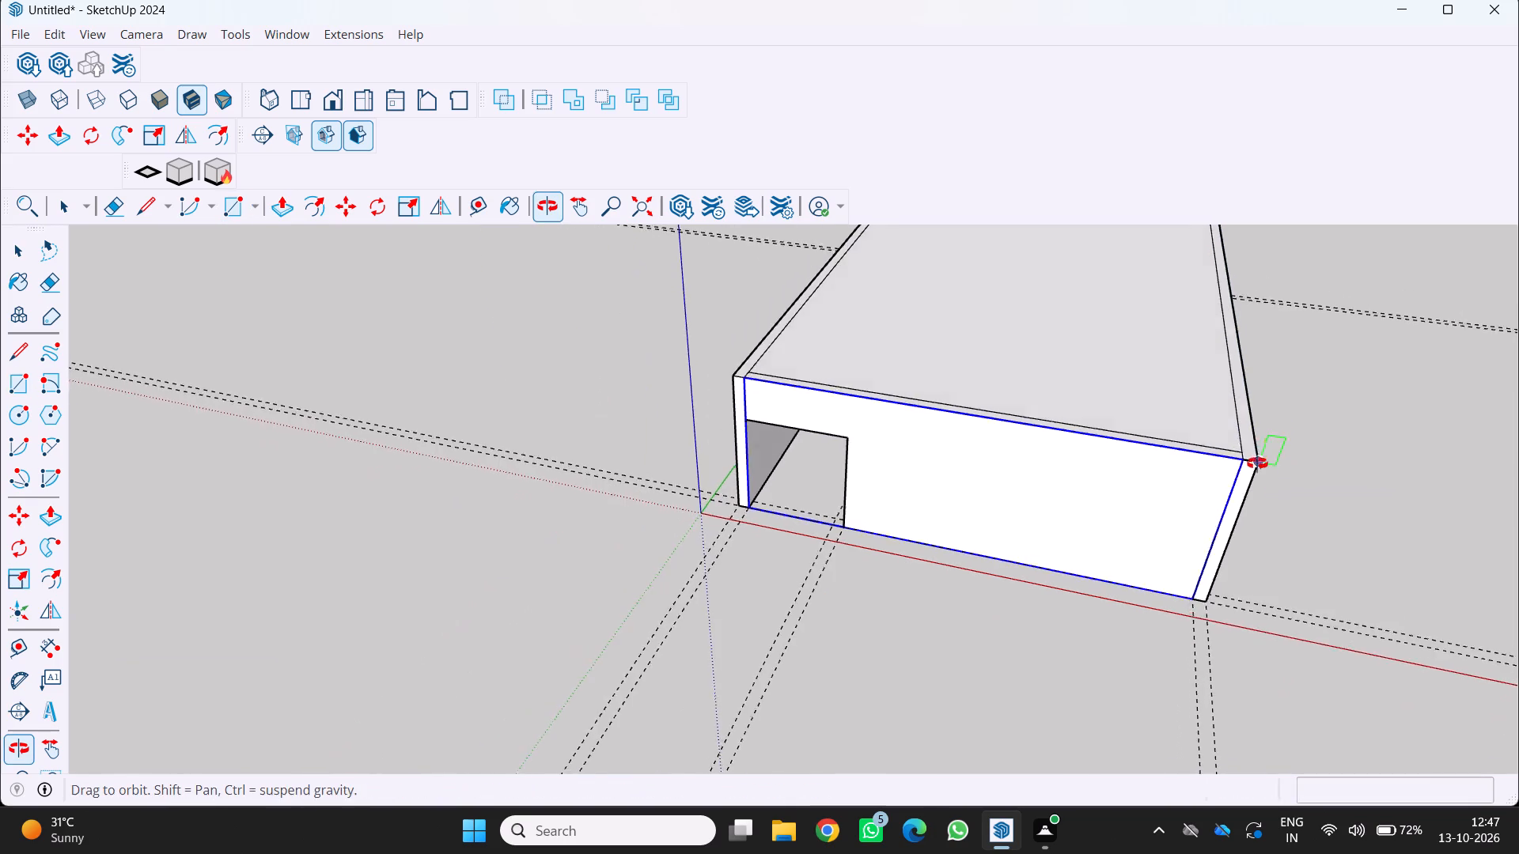
pyautogui.moveTo(1257, 463); pyautogui.dragTo(1274, 406, button='middle')
pyautogui.press('space')
pyautogui.press('space')
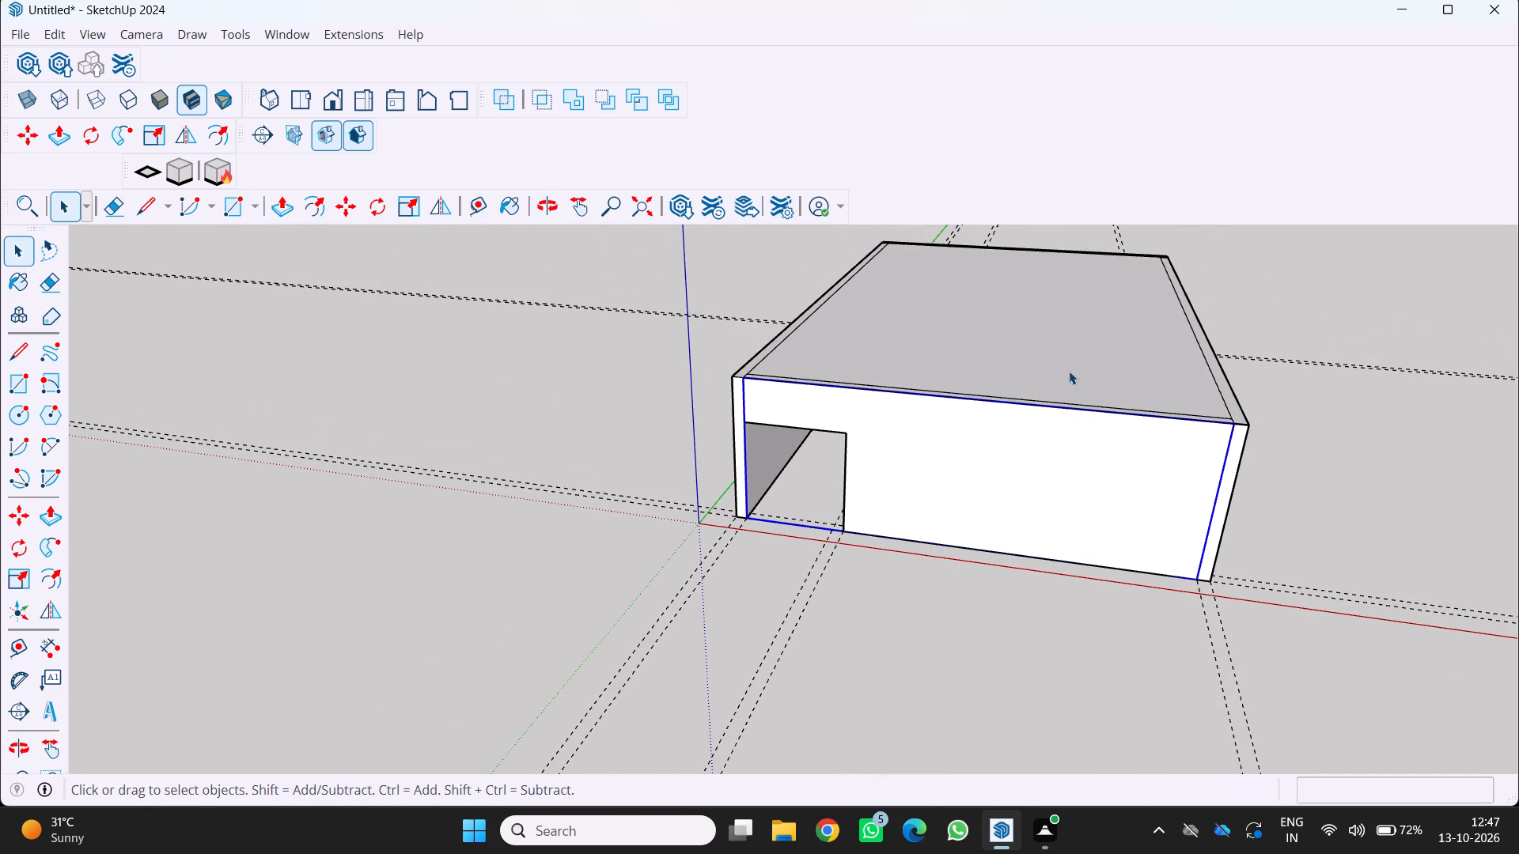
pyautogui.press('p')
pyautogui.click(1058, 372)
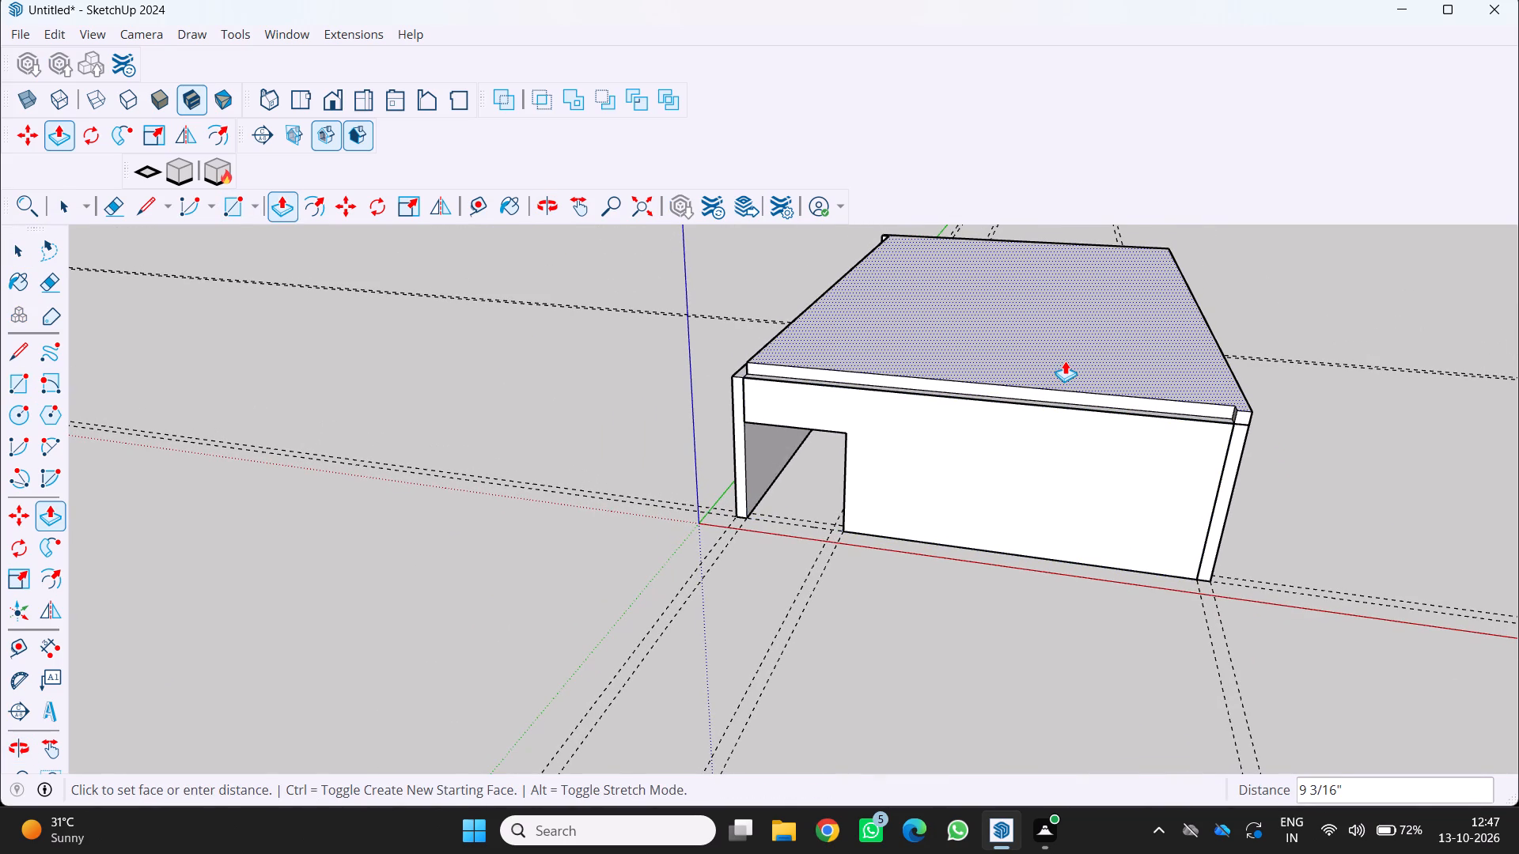
pyautogui.press('6')
pyautogui.press('Return')
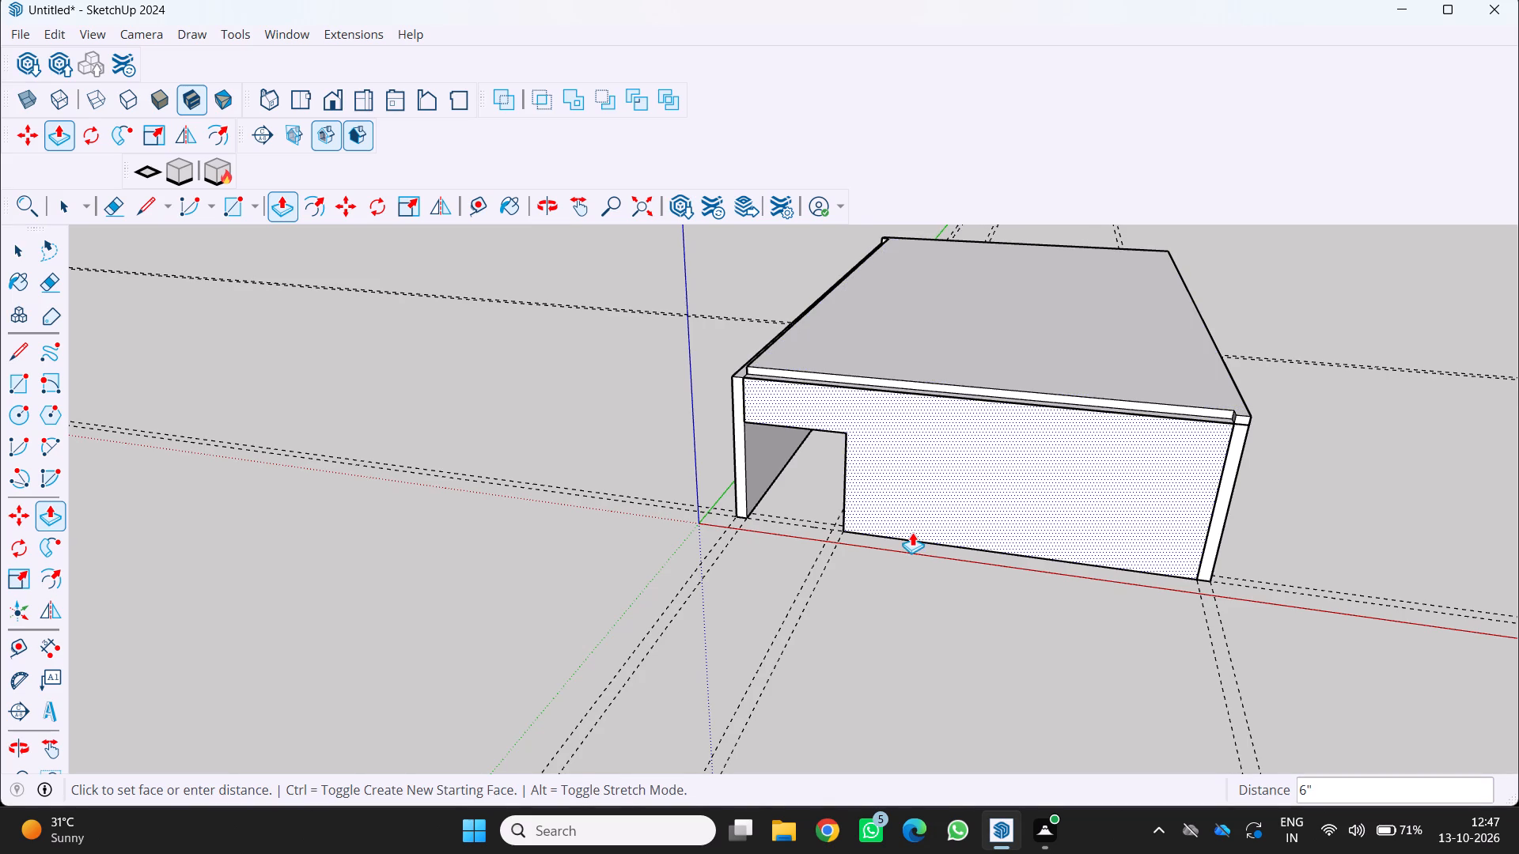
# Push/Pull the roof slab's front edge face outward over the front wall's top until it meets the wall's outer face.
pyautogui.scroll(-1, 909, 531)
pyautogui.scroll(4, 1019, 395)
pyautogui.moveTo(1054, 423); pyautogui.dragTo(1078, 452, button='middle')
pyautogui.scroll(3, 1066, 445)
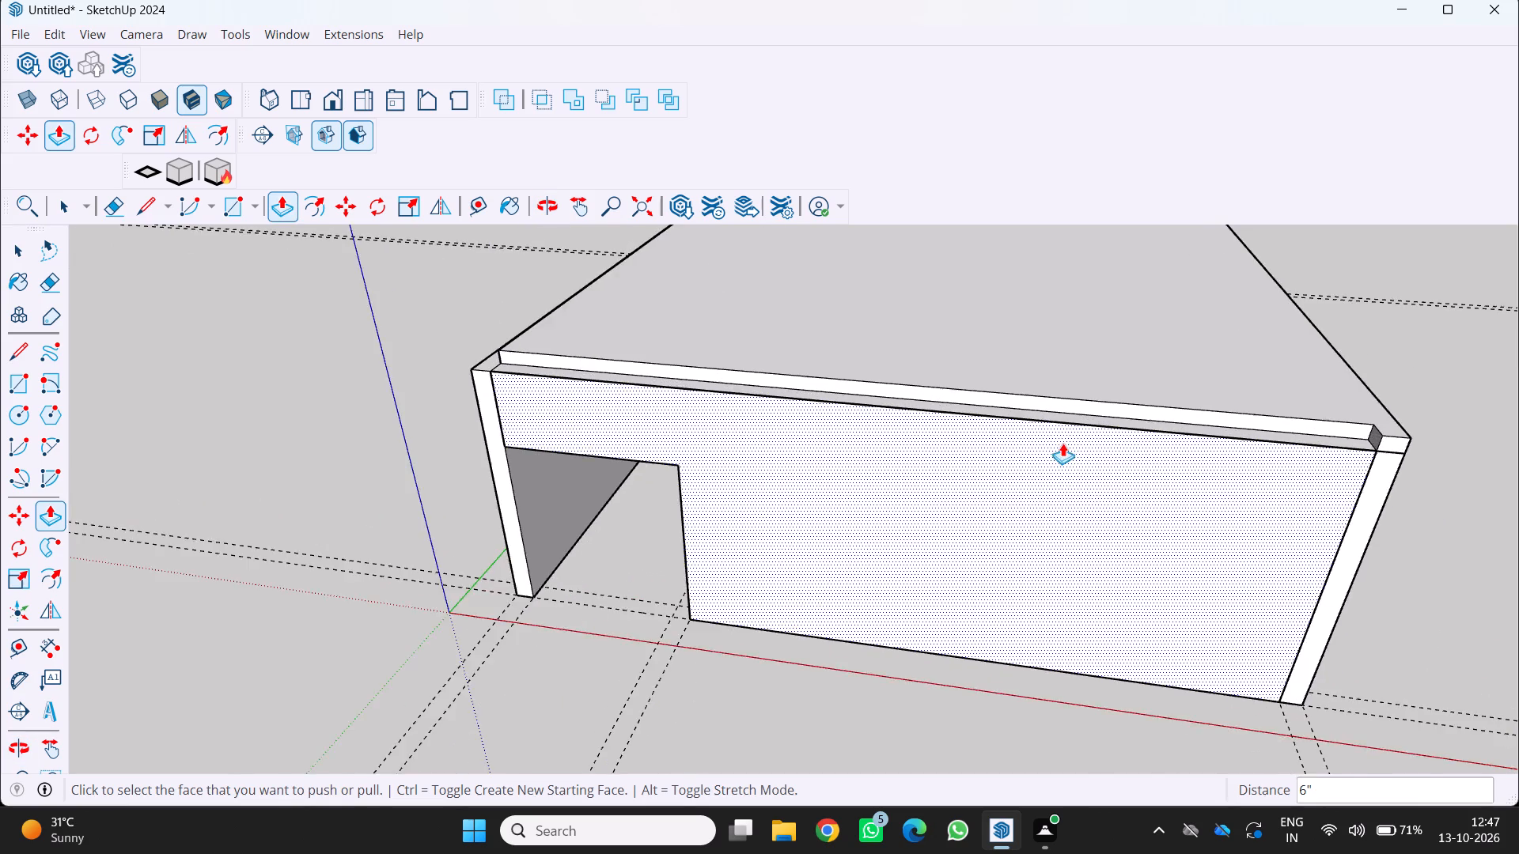
pyautogui.scroll(6, 1063, 443)
pyautogui.click(1108, 410)
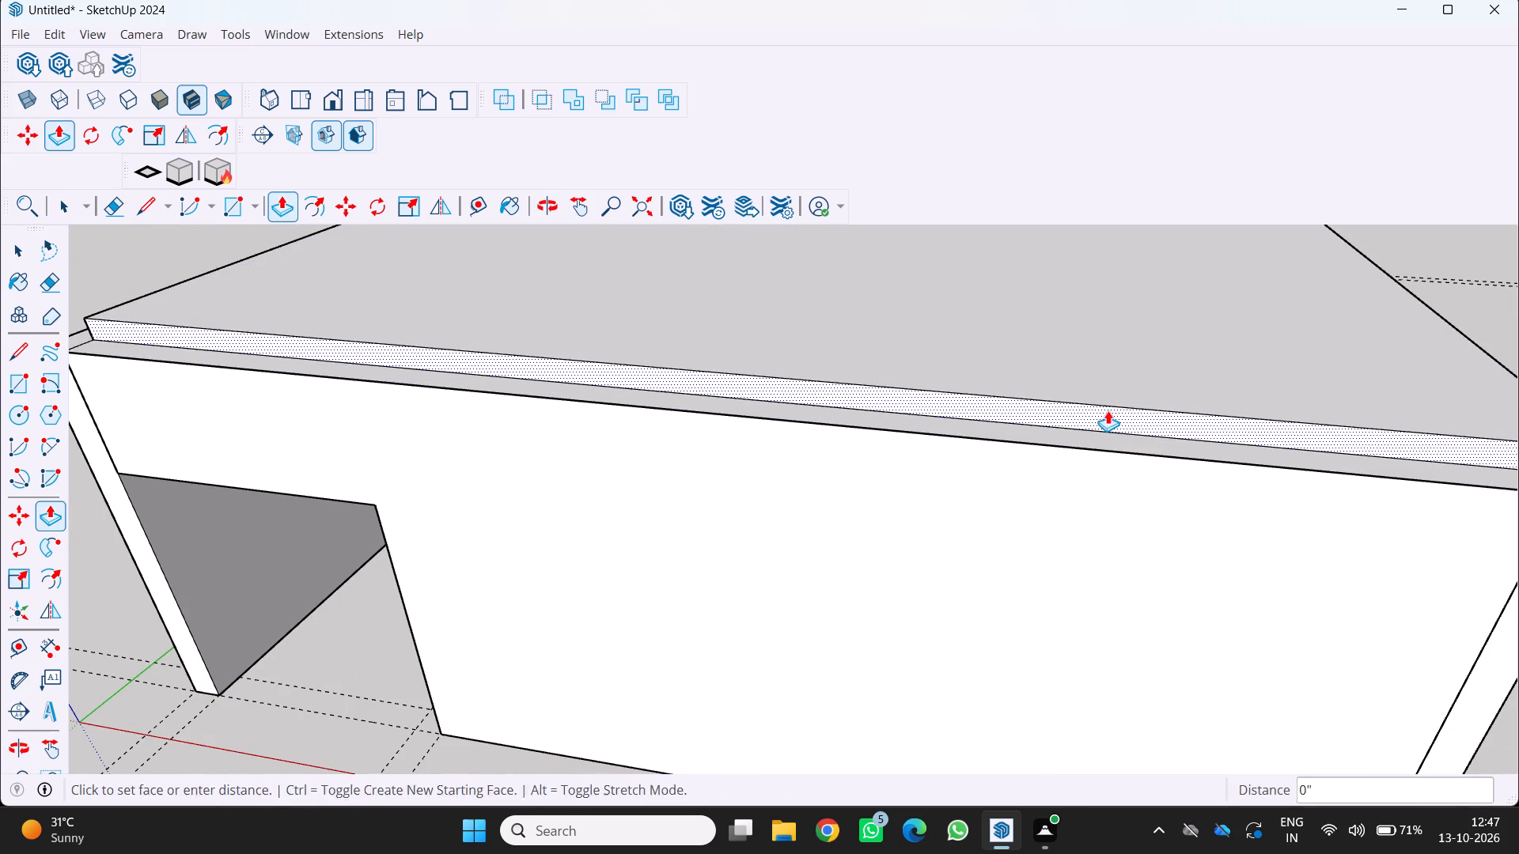
pyautogui.scroll(-4, 1100, 434)
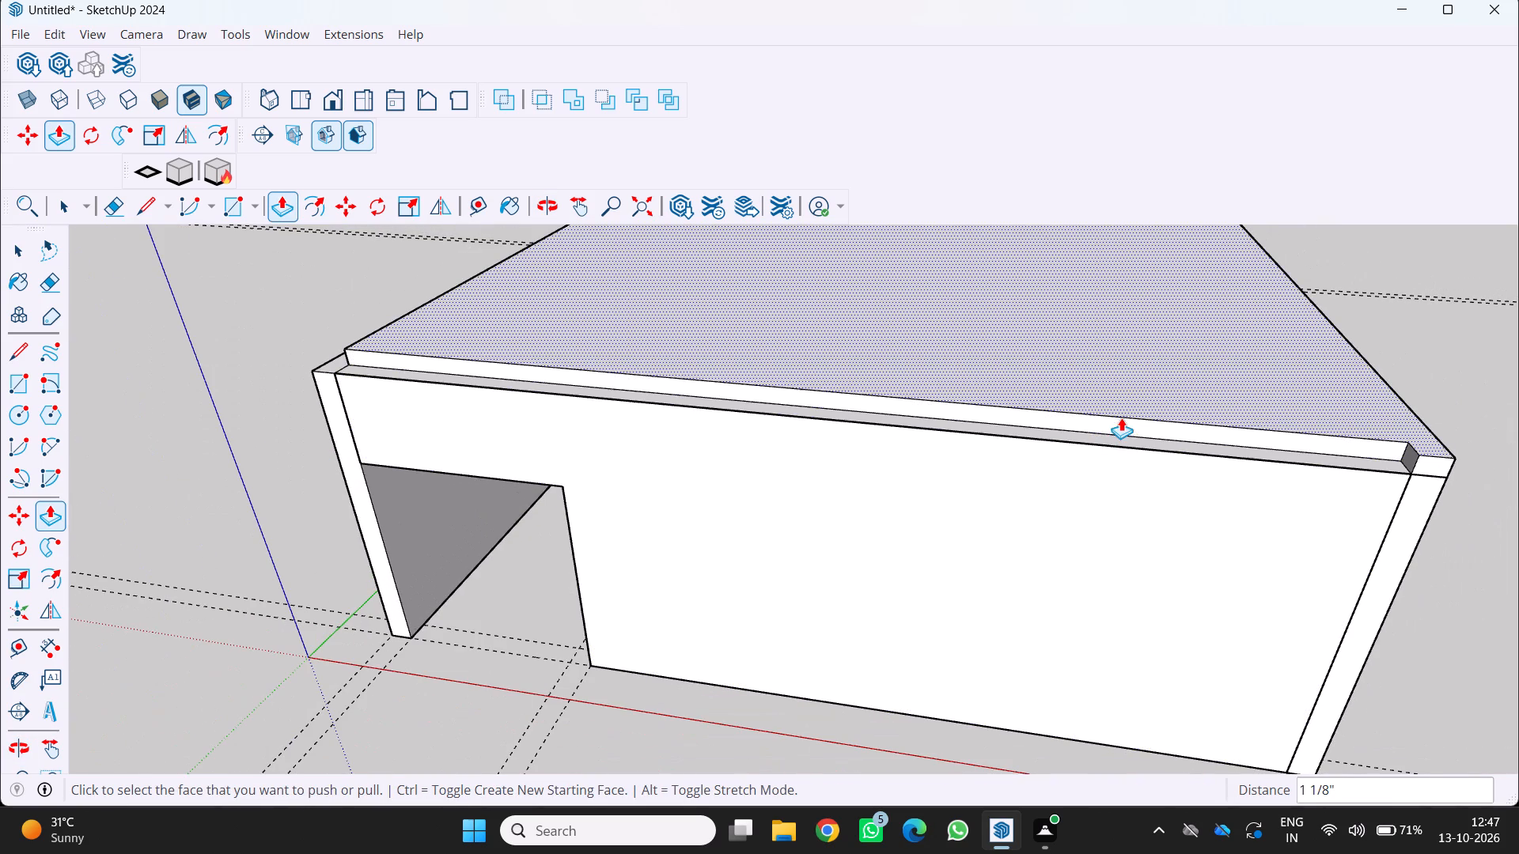
pyautogui.click(1115, 425)
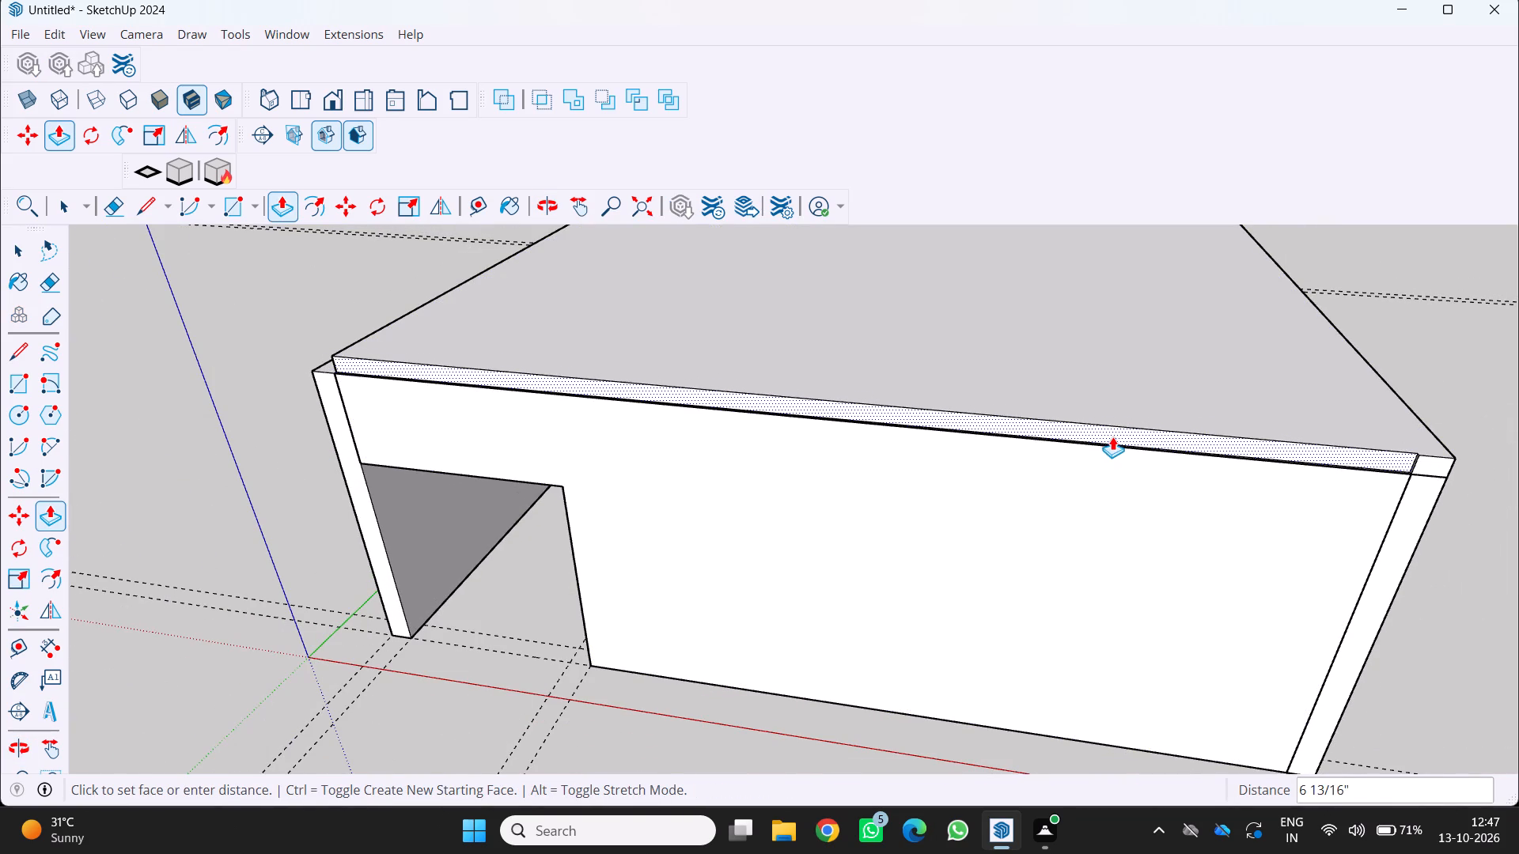
pyautogui.scroll(5, 1123, 440)
pyautogui.scroll(-9, 1150, 410)
pyautogui.scroll(4, 1170, 369)
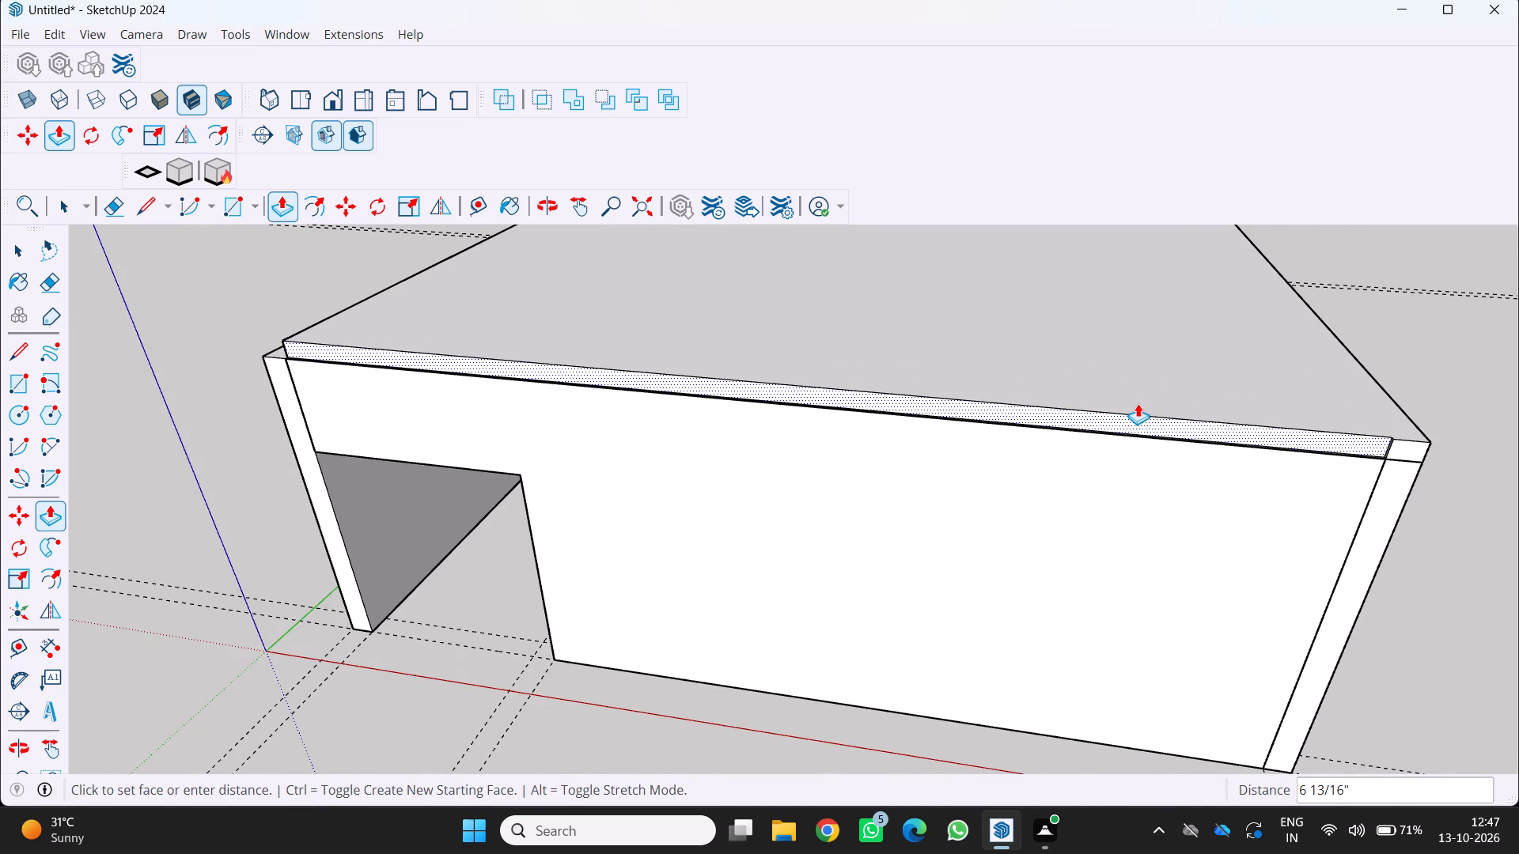
pyautogui.moveTo(1137, 403); pyautogui.dragTo(1077, 348, button='middle')
pyautogui.scroll(-2, 1077, 346)
pyautogui.scroll(3, 1211, 333)
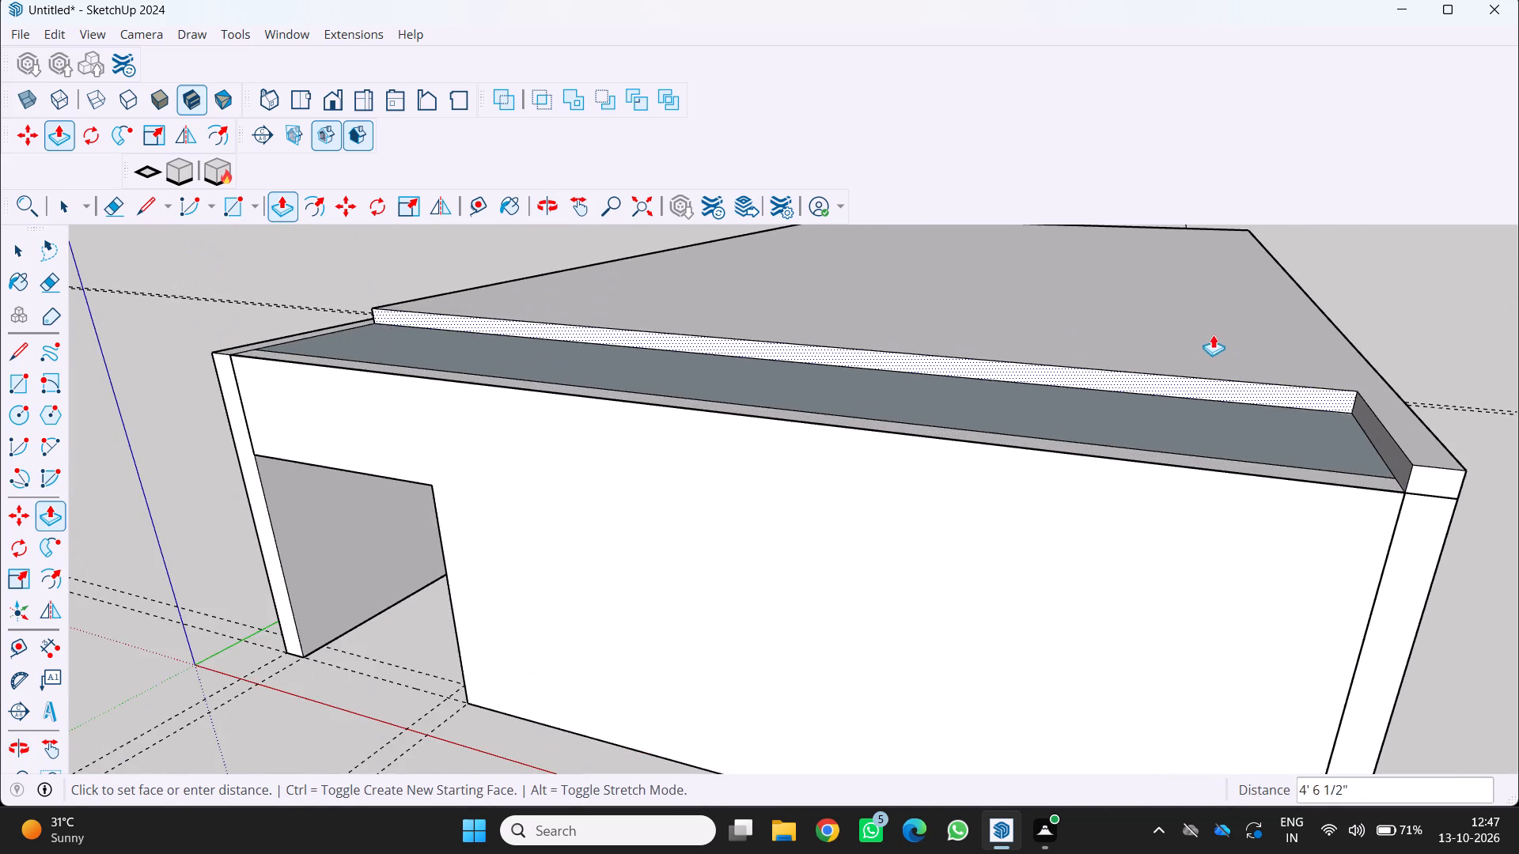
pyautogui.scroll(3, 1223, 369)
pyautogui.click(1219, 406)
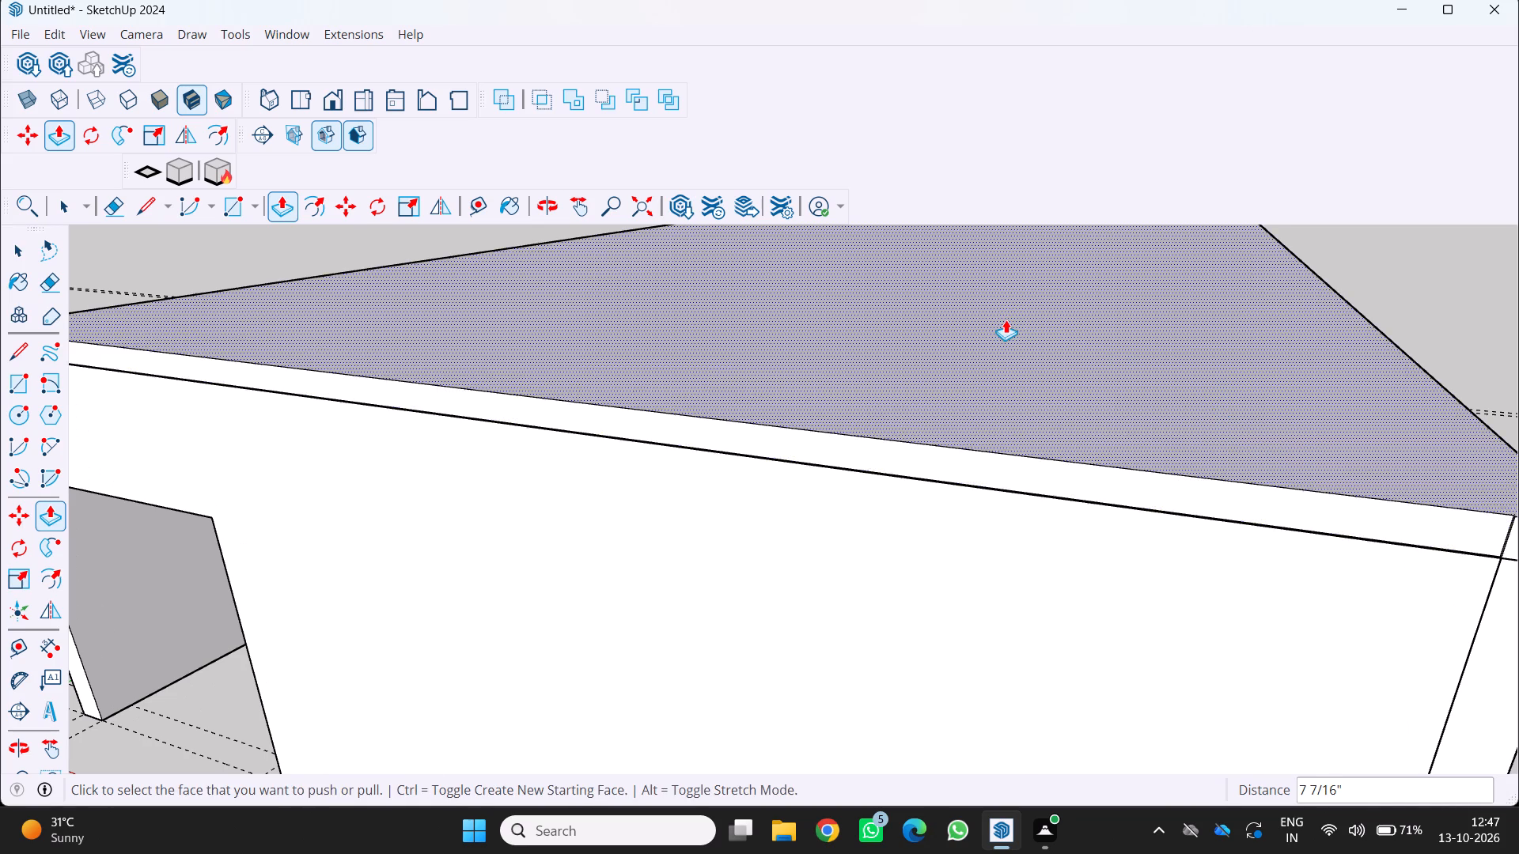
# Push/Pull the roof slab's long edge face beside the green axis outward 9" to the side wall's outer face.
pyautogui.scroll(-6, 1006, 319)
pyautogui.moveTo(1032, 328); pyautogui.dragTo(1108, 353, button='middle')
pyautogui.scroll(-6, 1108, 353)
pyautogui.moveTo(1006, 344); pyautogui.dragTo(1099, 377, button='middle')
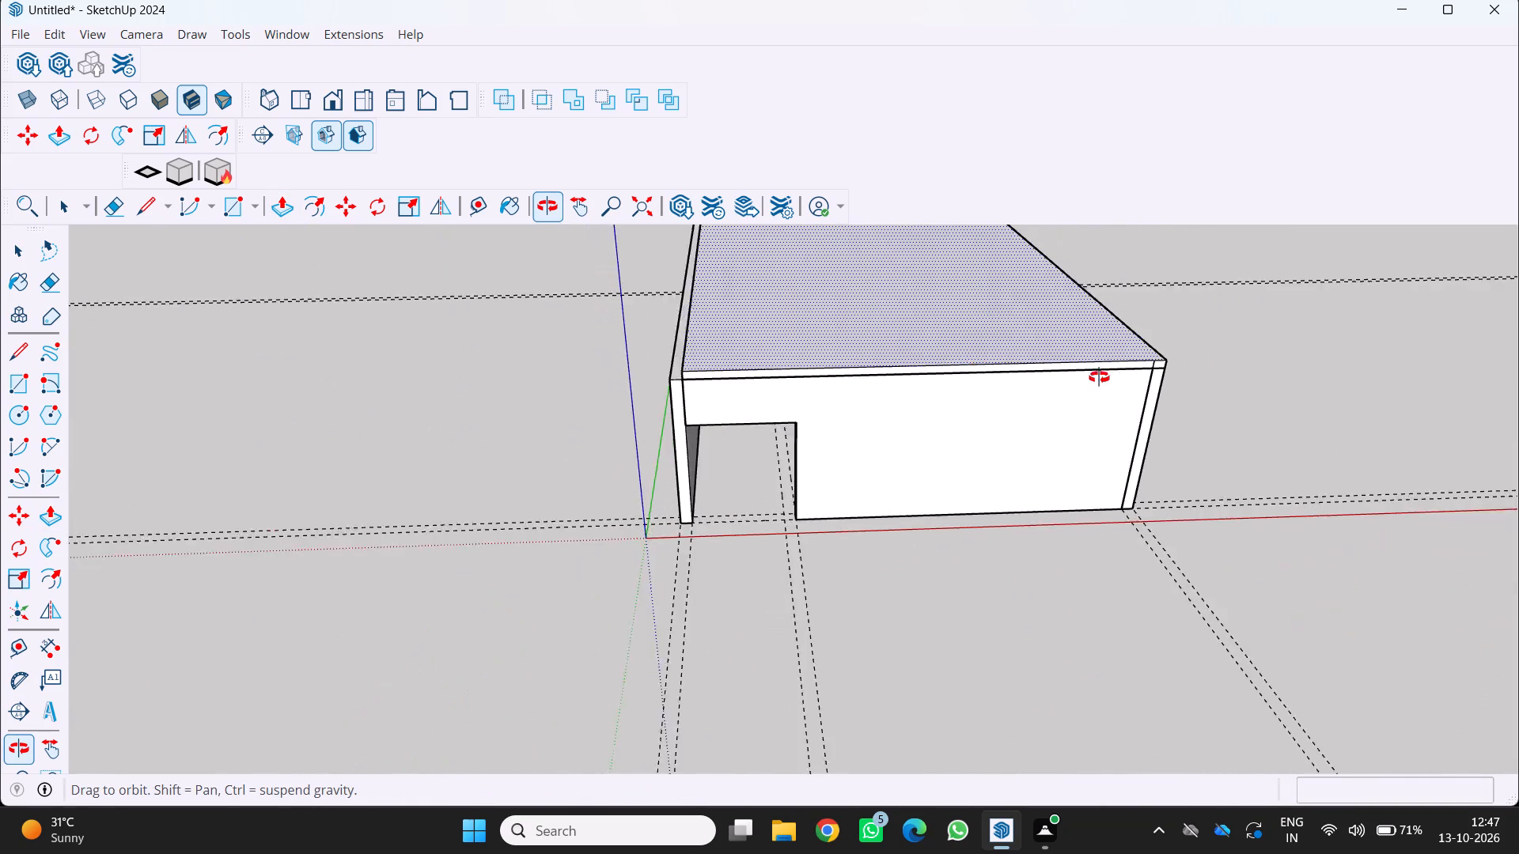
pyautogui.moveTo(1099, 377); pyautogui.dragTo(1357, 442, button='middle')
pyautogui.scroll(2, 464, 259)
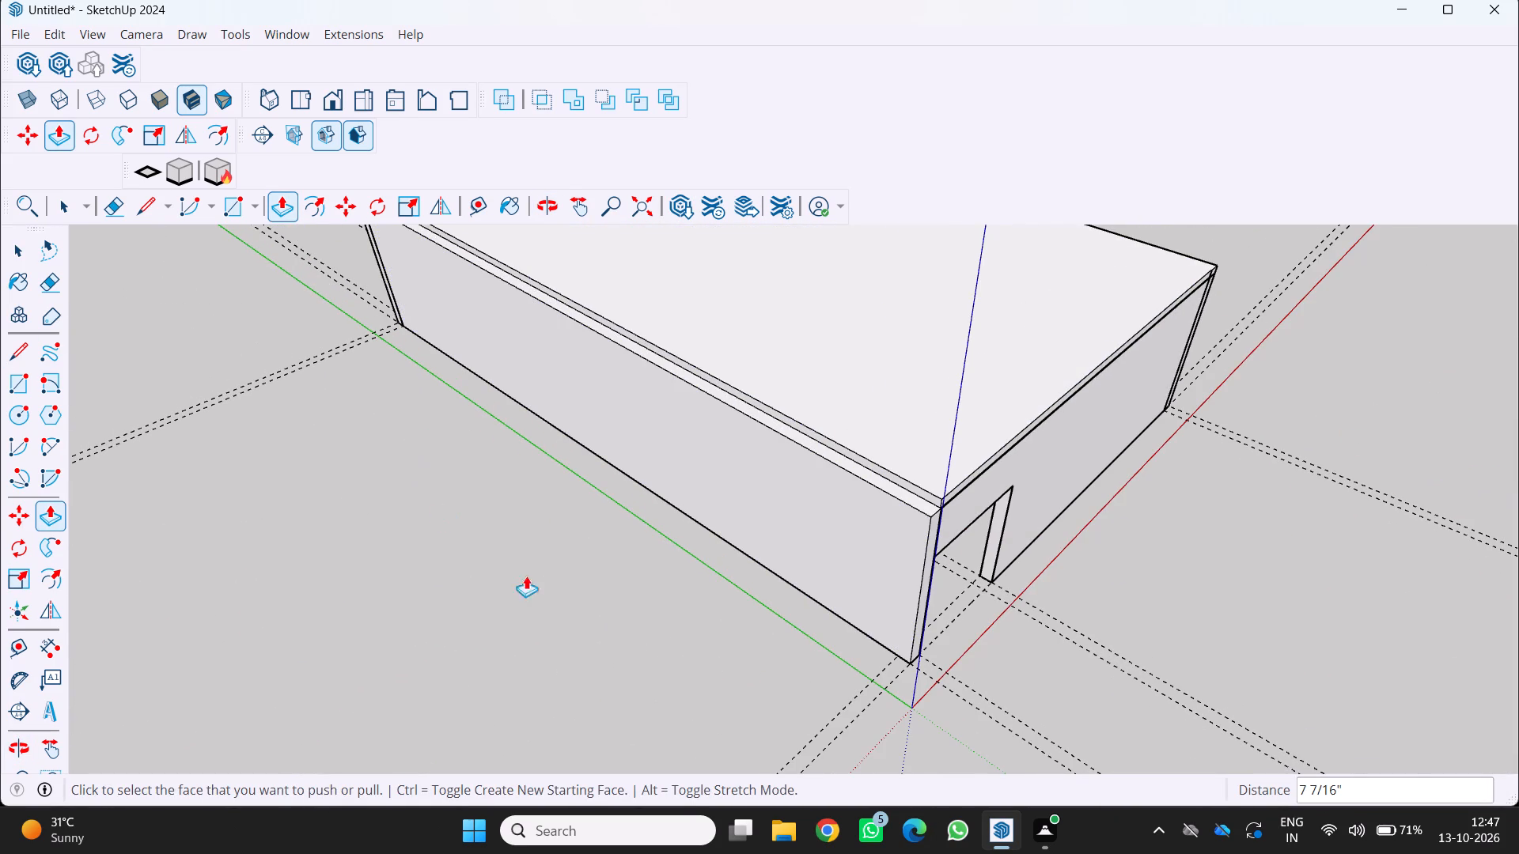
pyautogui.scroll(6, 646, 496)
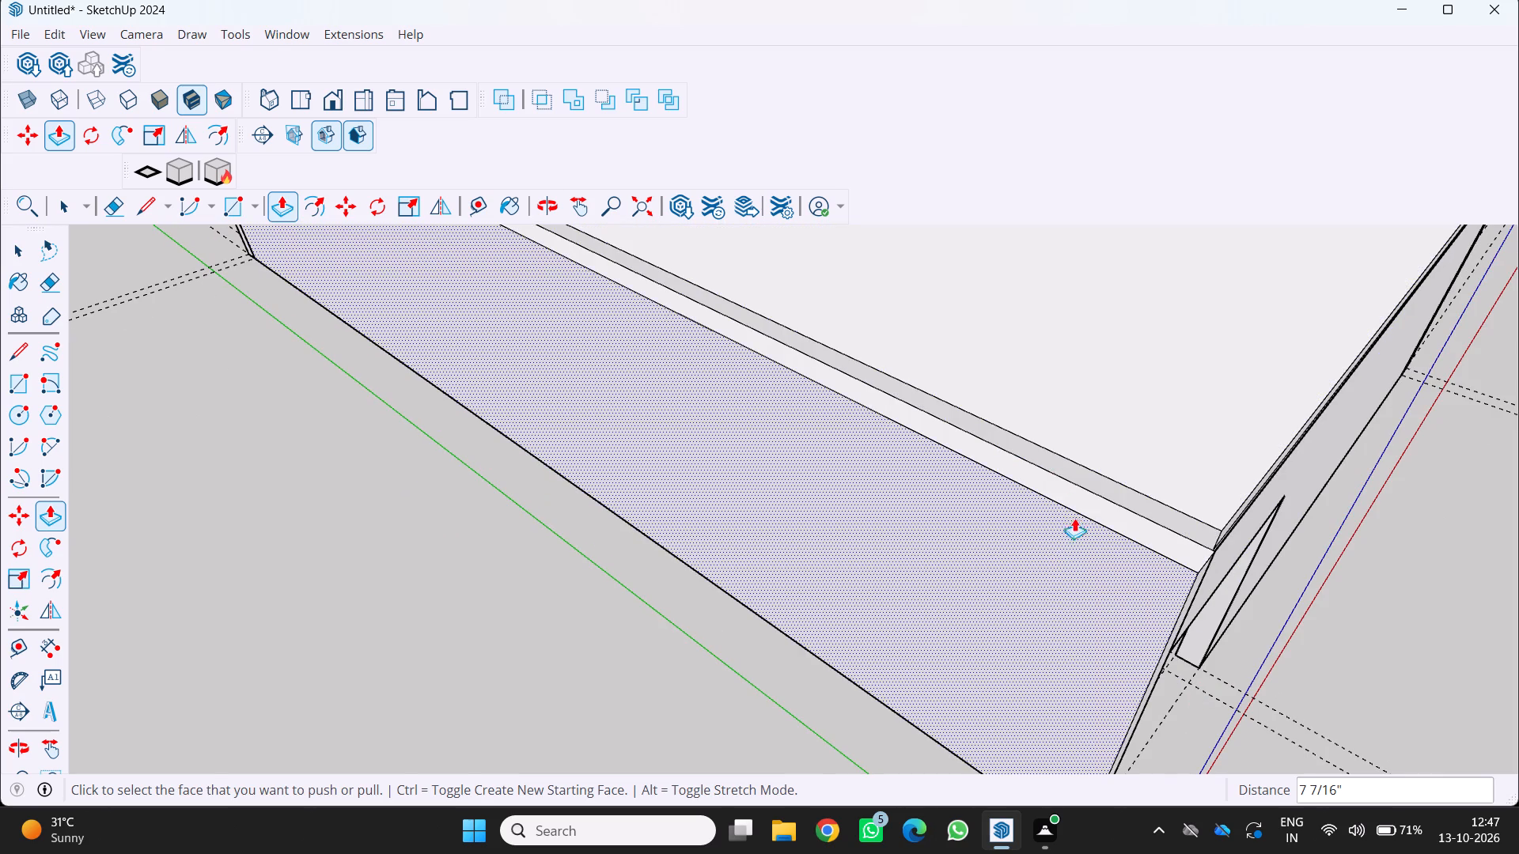
pyautogui.click(1100, 484)
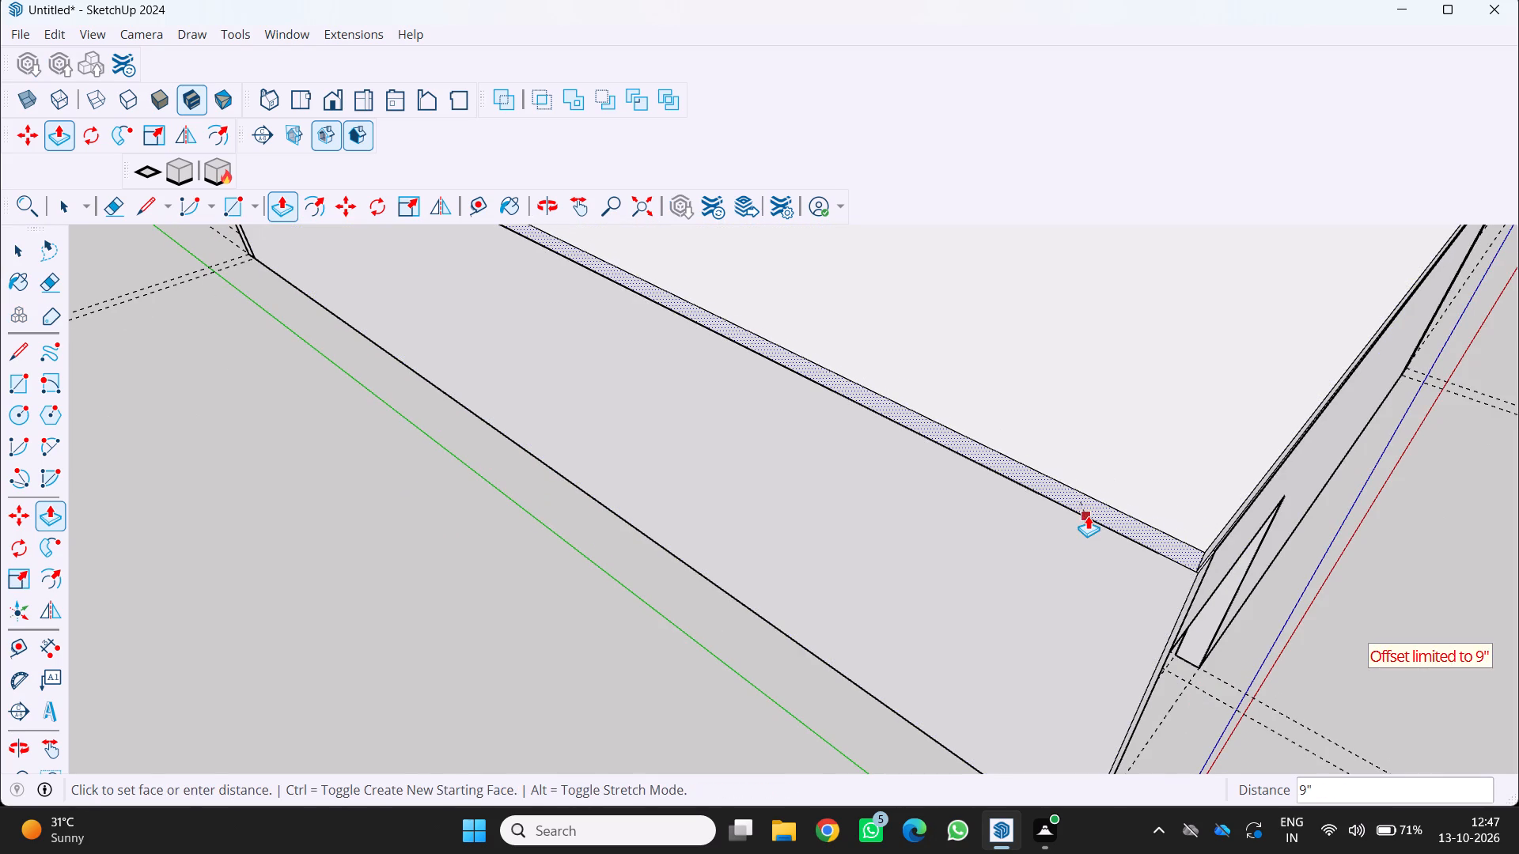
pyautogui.click(1088, 516)
# Examine the roofed building from all sides, including the slab edges along the side walls and above the front opening.
pyautogui.scroll(-10, 963, 583)
pyautogui.moveTo(852, 480); pyautogui.dragTo(805, 415, button='middle')
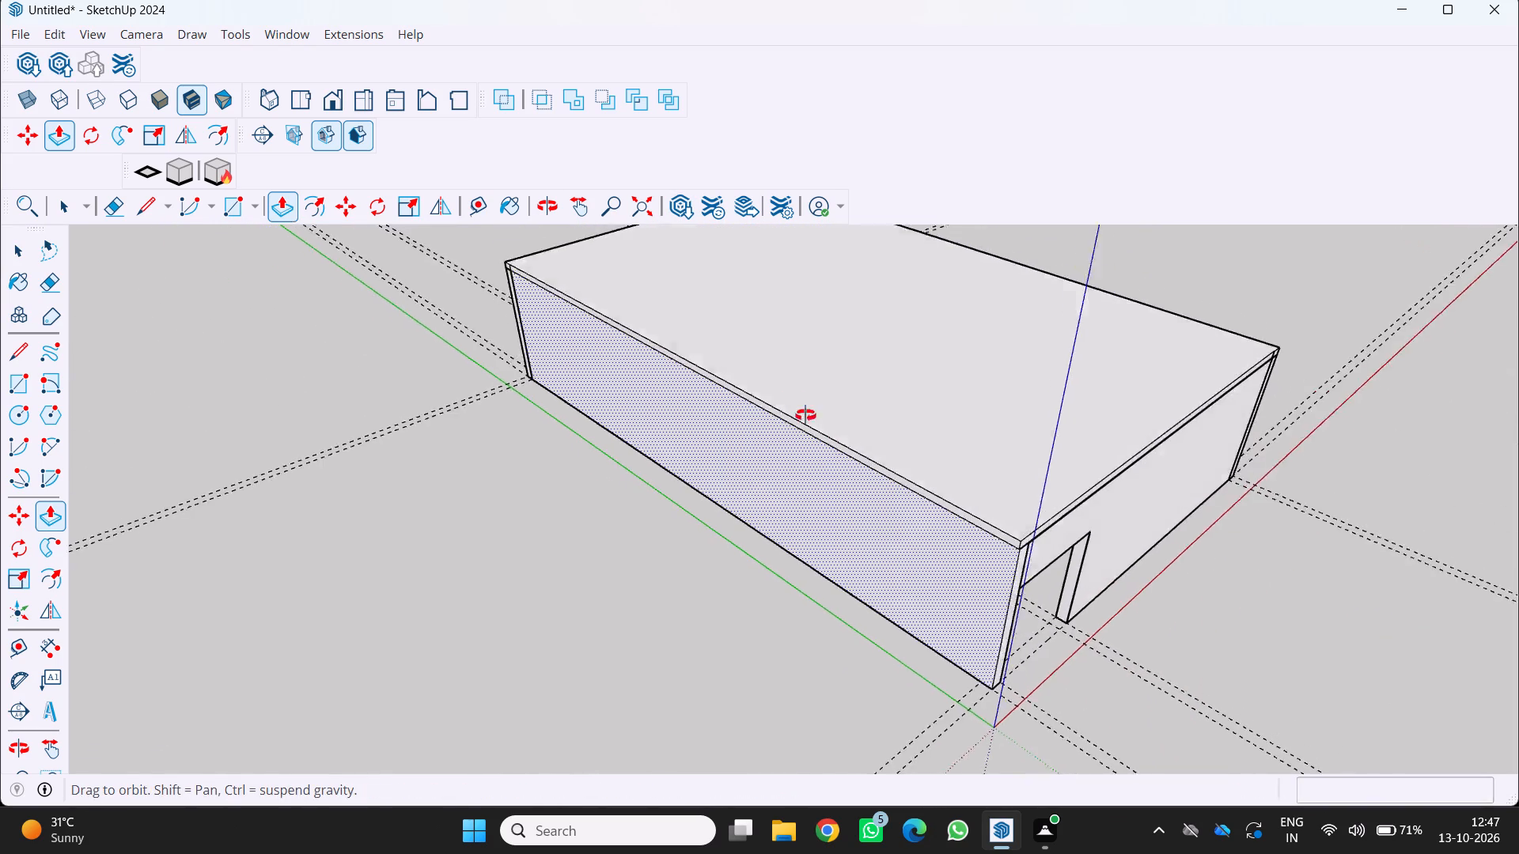
pyautogui.moveTo(805, 415); pyautogui.dragTo(751, 368, button='middle')
pyautogui.scroll(-4, 750, 368)
pyautogui.scroll(1, 748, 378)
pyautogui.moveTo(750, 380); pyautogui.dragTo(1275, 397, button='middle')
pyautogui.scroll(-2, 0, 540)
pyautogui.moveTo(1, 530); pyautogui.dragTo(0, 530, button='middle')
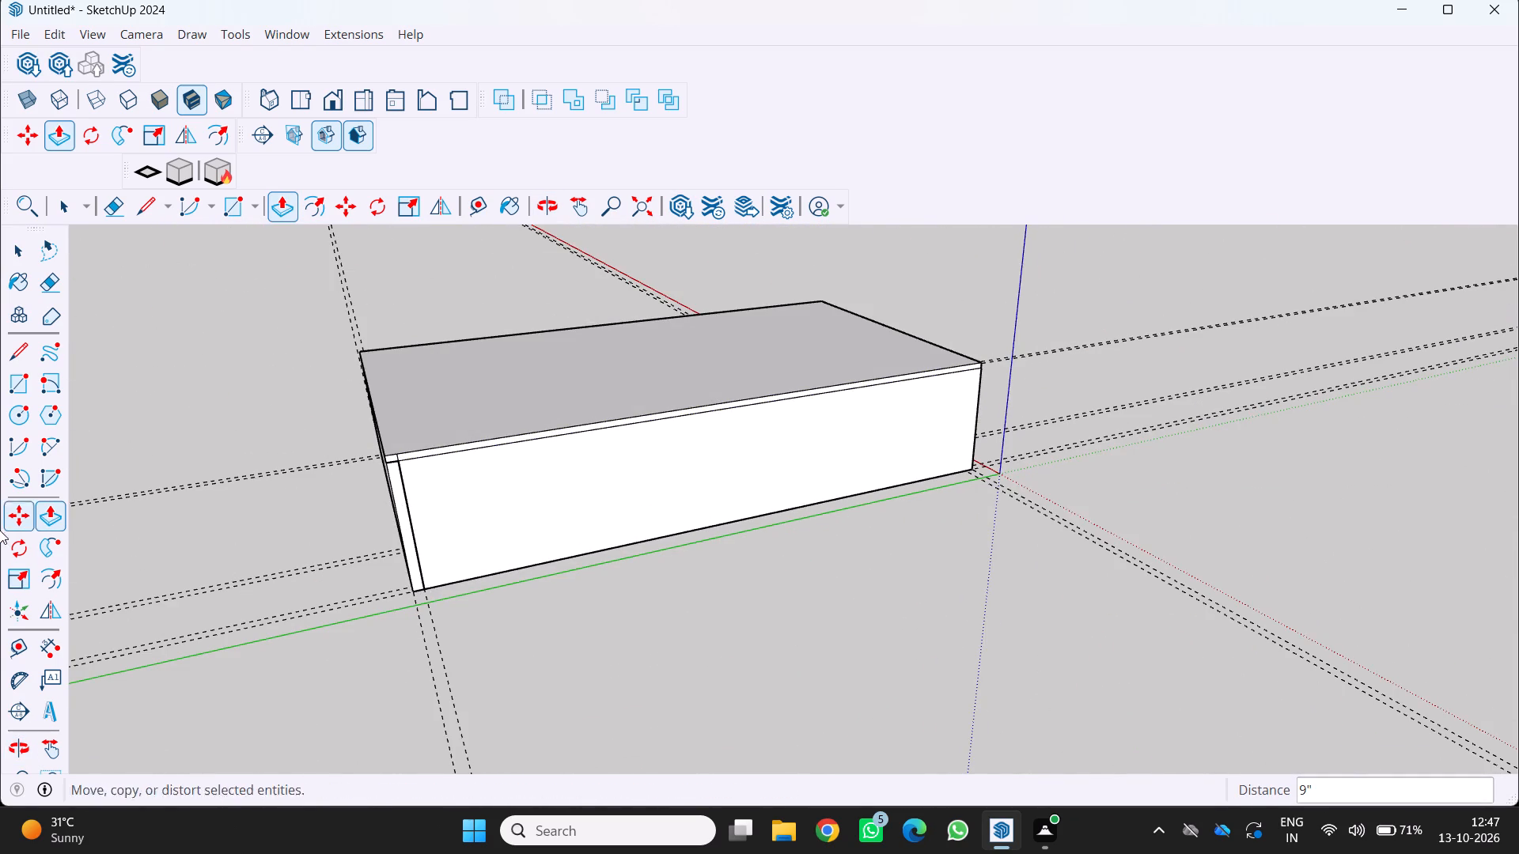
pyautogui.moveTo(0, 530); pyautogui.dragTo(21, 529, button='middle')
pyautogui.moveTo(473, 525); pyautogui.dragTo(414, 467, button='middle')
pyautogui.scroll(-1, 650, 460)
pyautogui.scroll(-1, 428, 470)
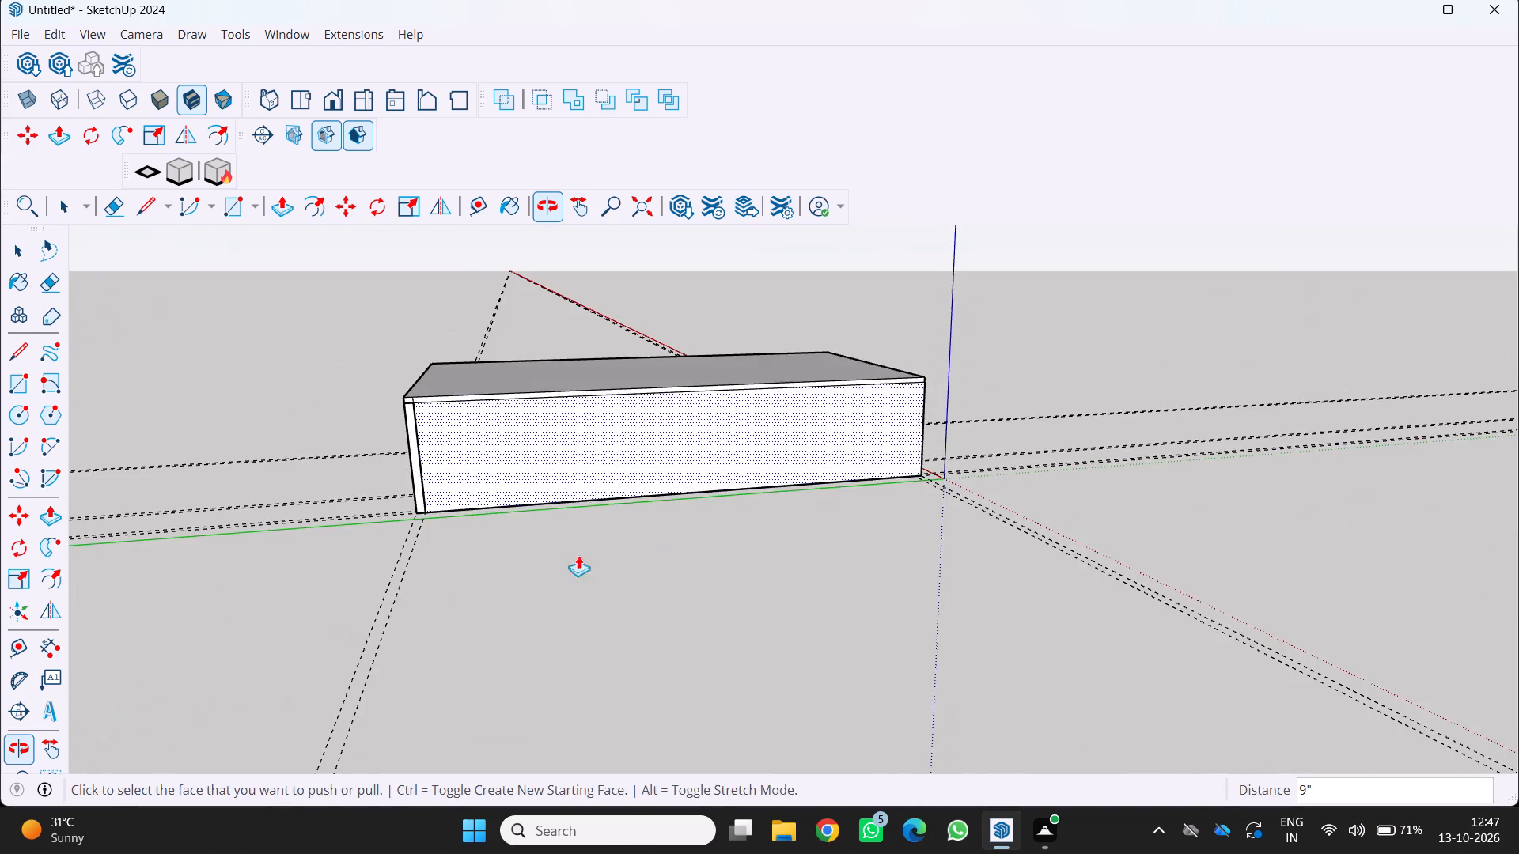
pyautogui.scroll(-1, 598, 569)
pyautogui.moveTo(609, 579); pyautogui.dragTo(388, 583, button='middle')
pyautogui.middleClick(388, 583)
pyautogui.scroll(-1, 386, 583)
pyautogui.scroll(-1, 1047, 585)
pyautogui.moveTo(1058, 588); pyautogui.dragTo(761, 533, button='middle')
pyautogui.scroll(4, 945, 455)
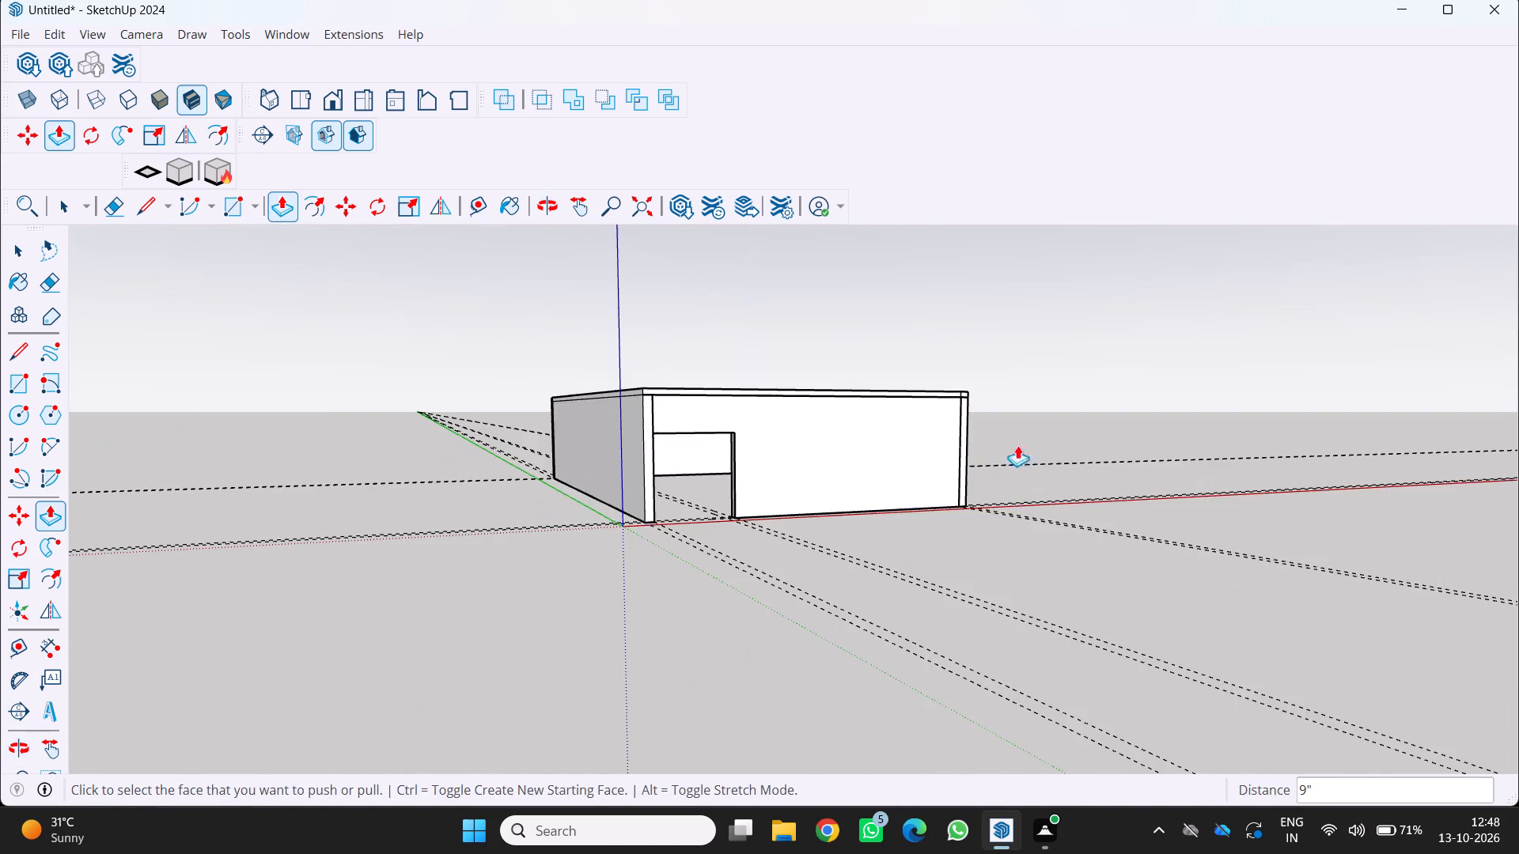
pyautogui.moveTo(1047, 449); pyautogui.dragTo(608, 591, button='middle')
pyautogui.press('space')
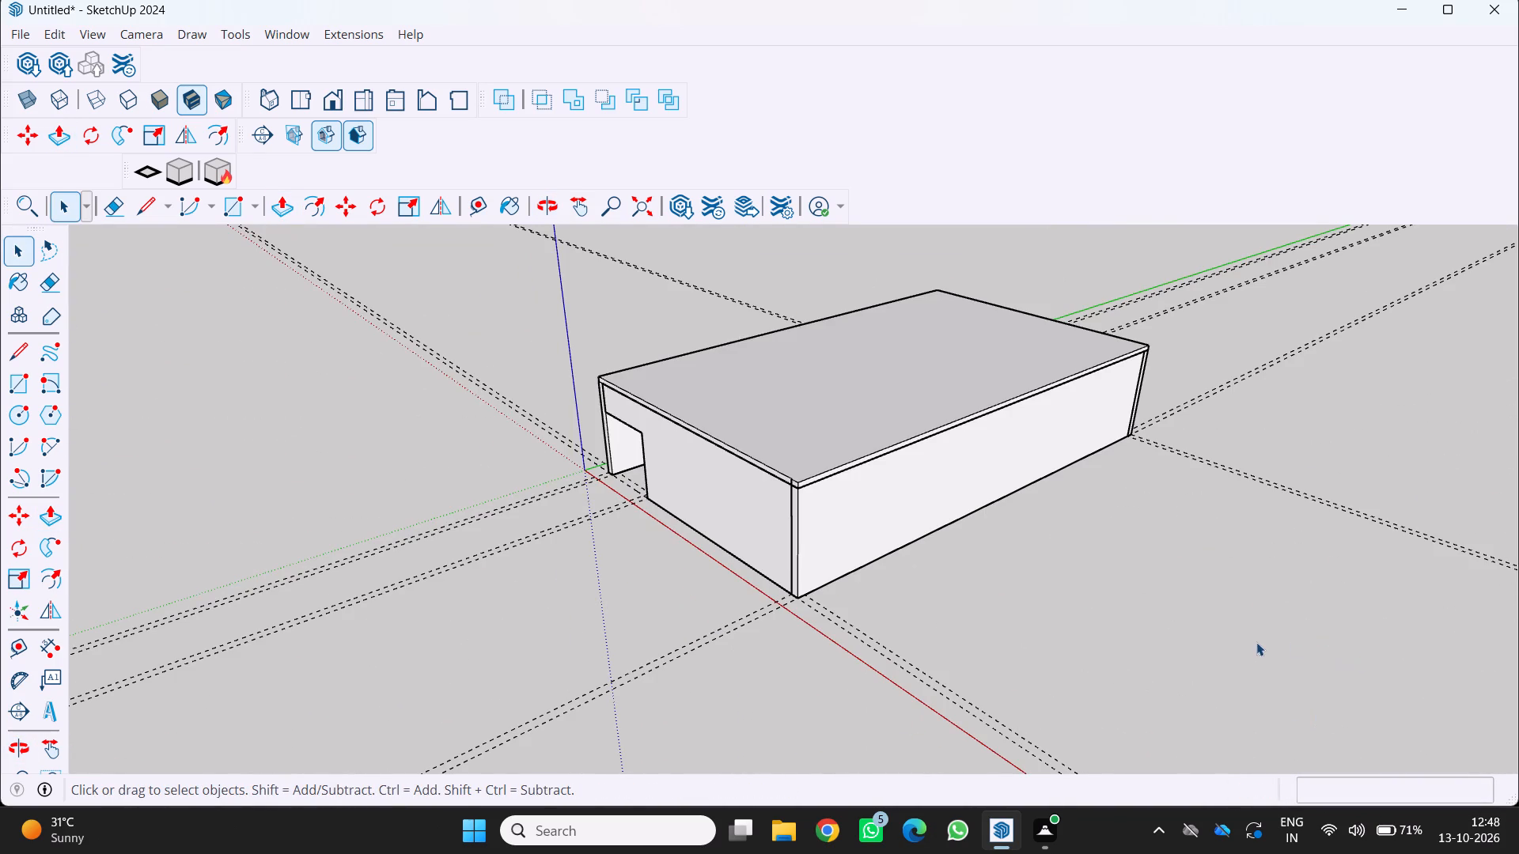
pyautogui.click(1256, 642)
pyautogui.moveTo(1252, 637); pyautogui.dragTo(1518, 626, button='middle')
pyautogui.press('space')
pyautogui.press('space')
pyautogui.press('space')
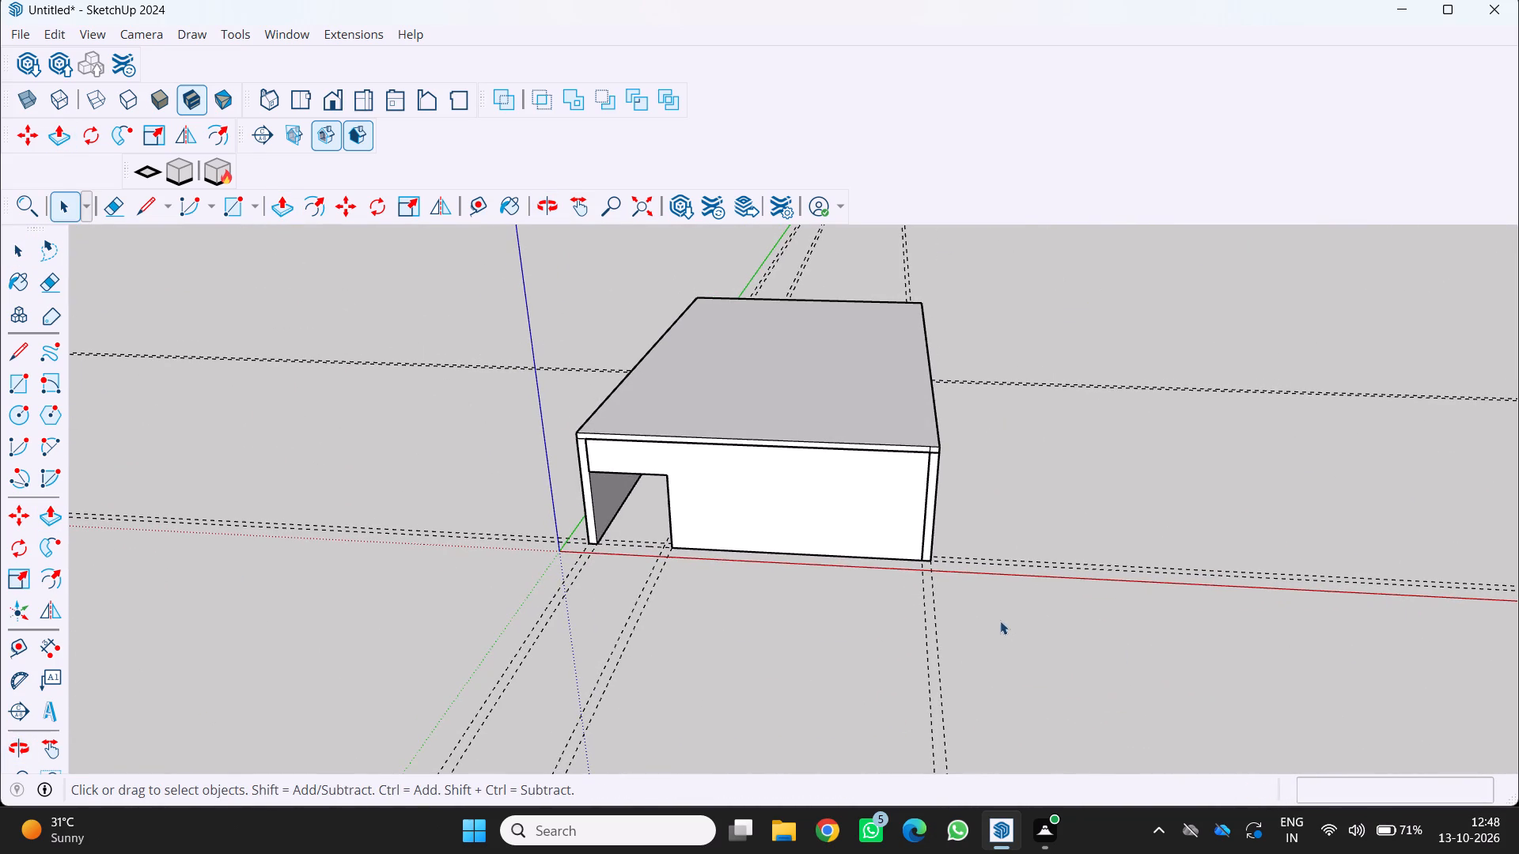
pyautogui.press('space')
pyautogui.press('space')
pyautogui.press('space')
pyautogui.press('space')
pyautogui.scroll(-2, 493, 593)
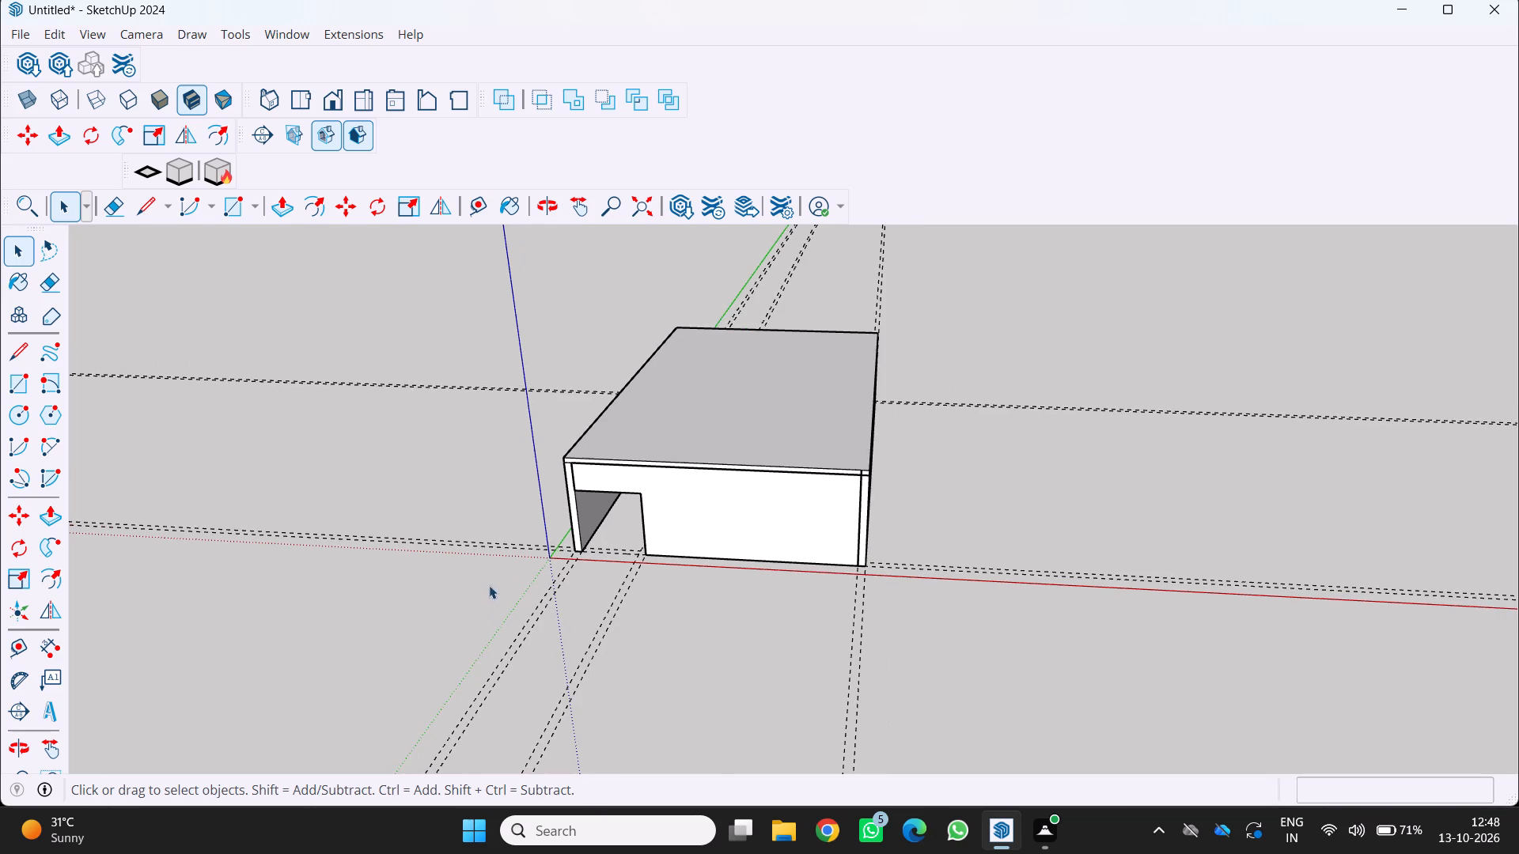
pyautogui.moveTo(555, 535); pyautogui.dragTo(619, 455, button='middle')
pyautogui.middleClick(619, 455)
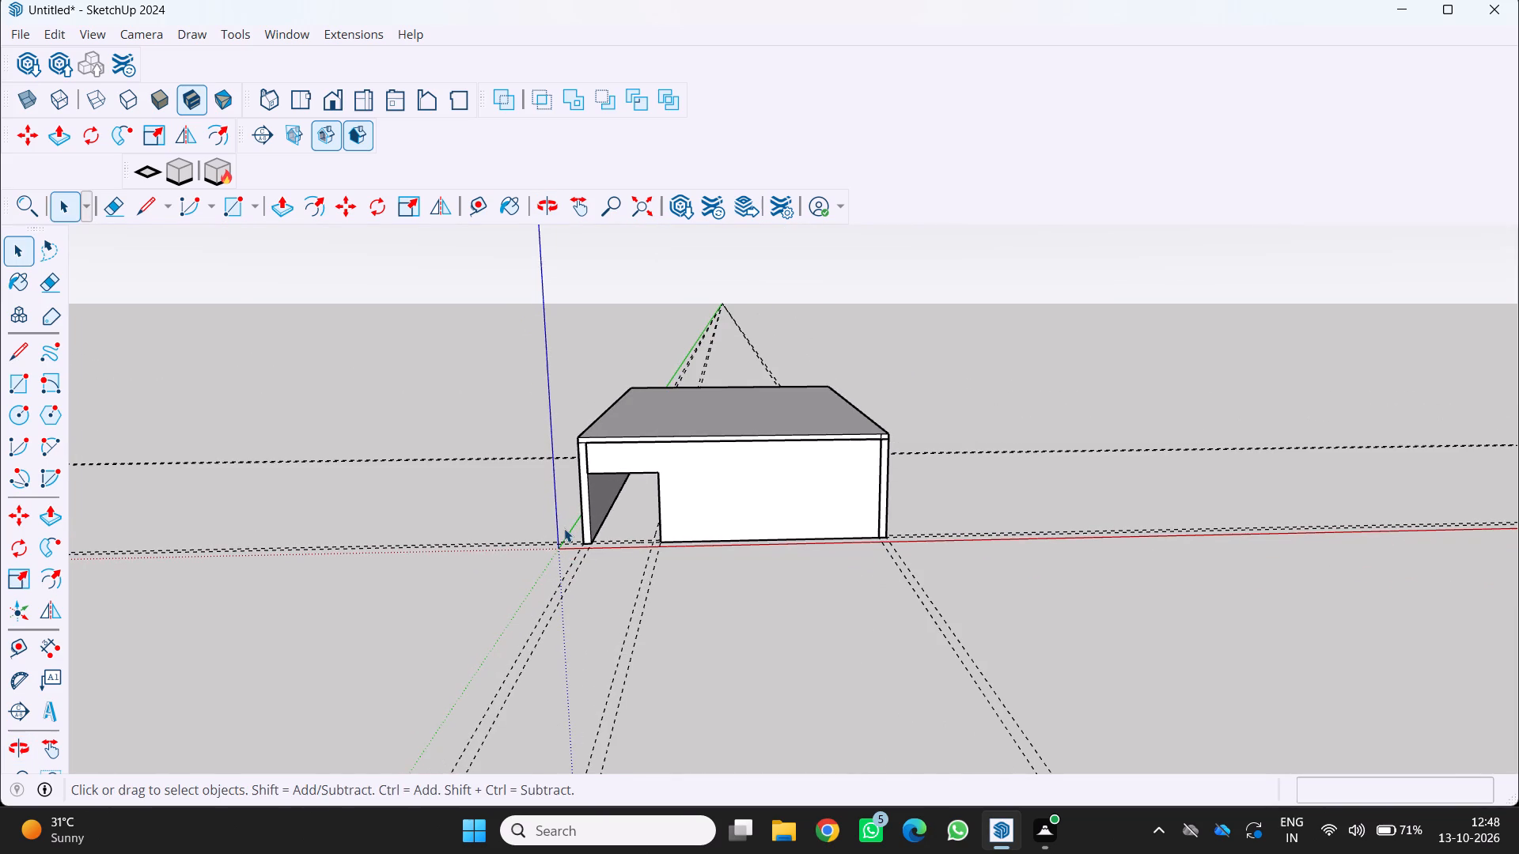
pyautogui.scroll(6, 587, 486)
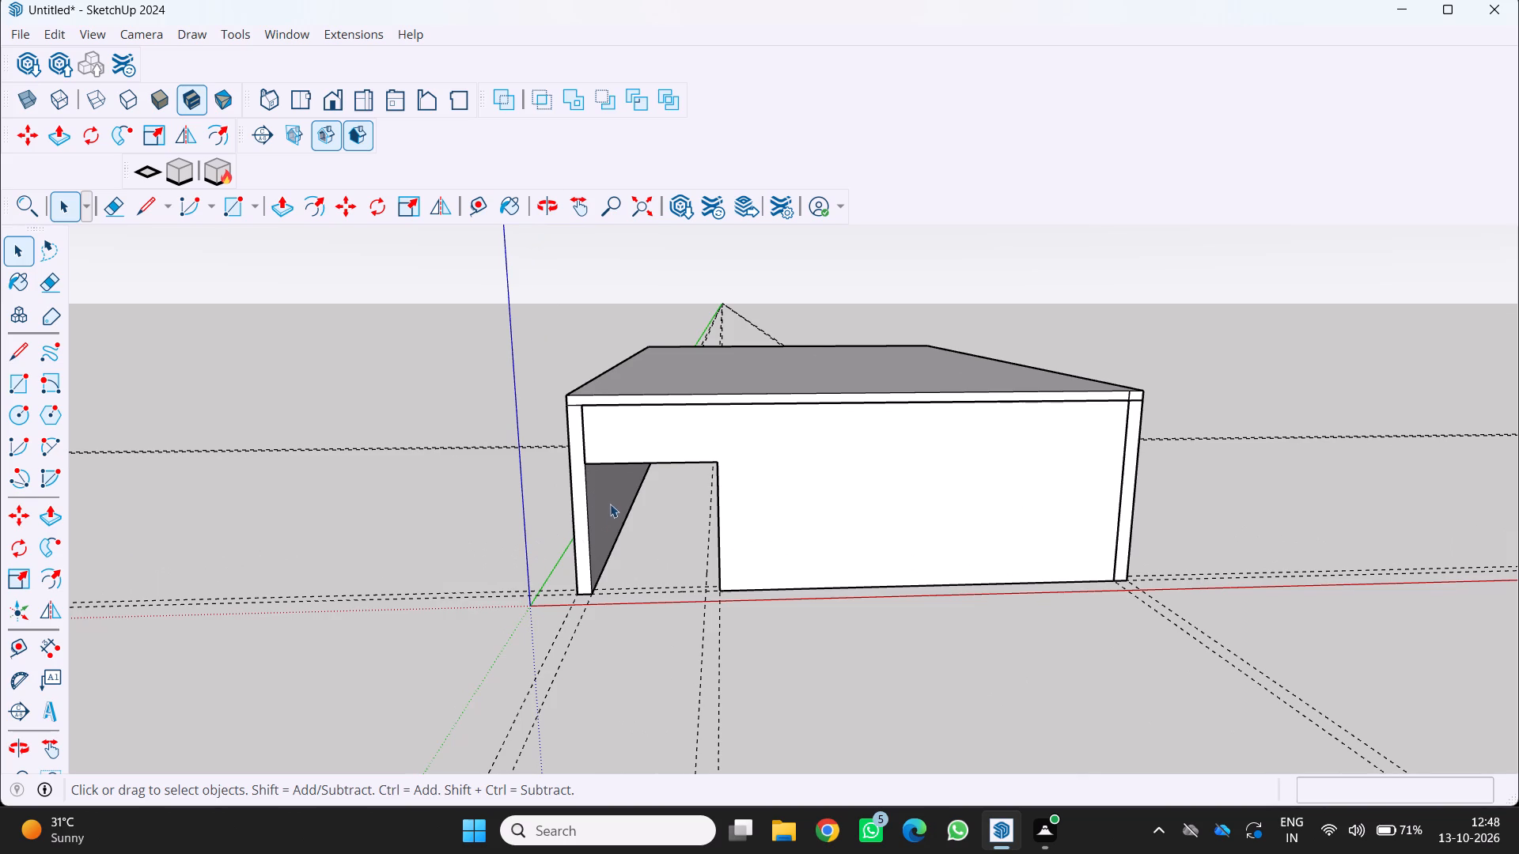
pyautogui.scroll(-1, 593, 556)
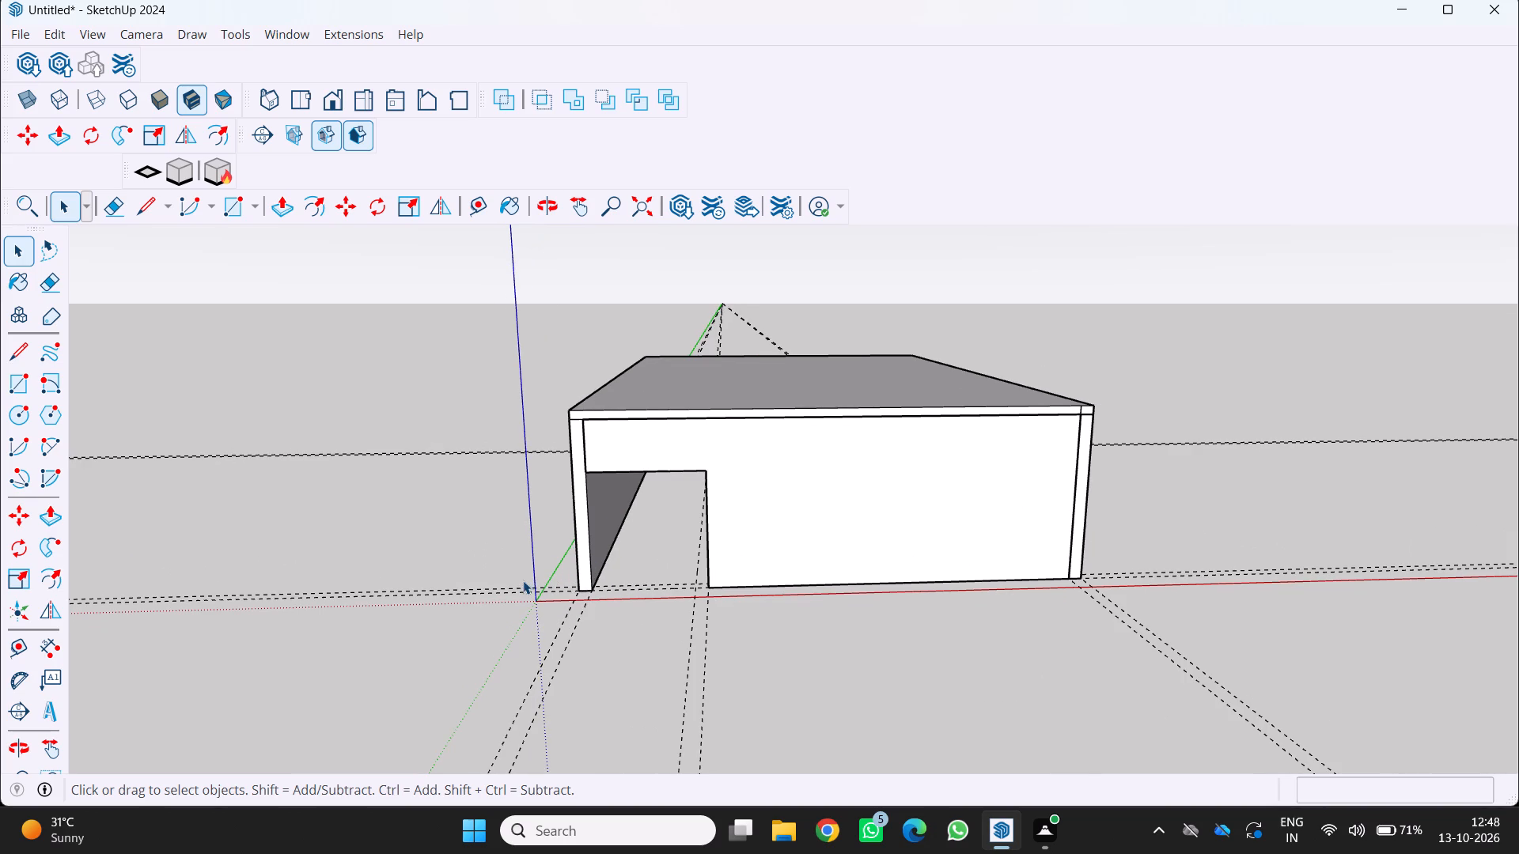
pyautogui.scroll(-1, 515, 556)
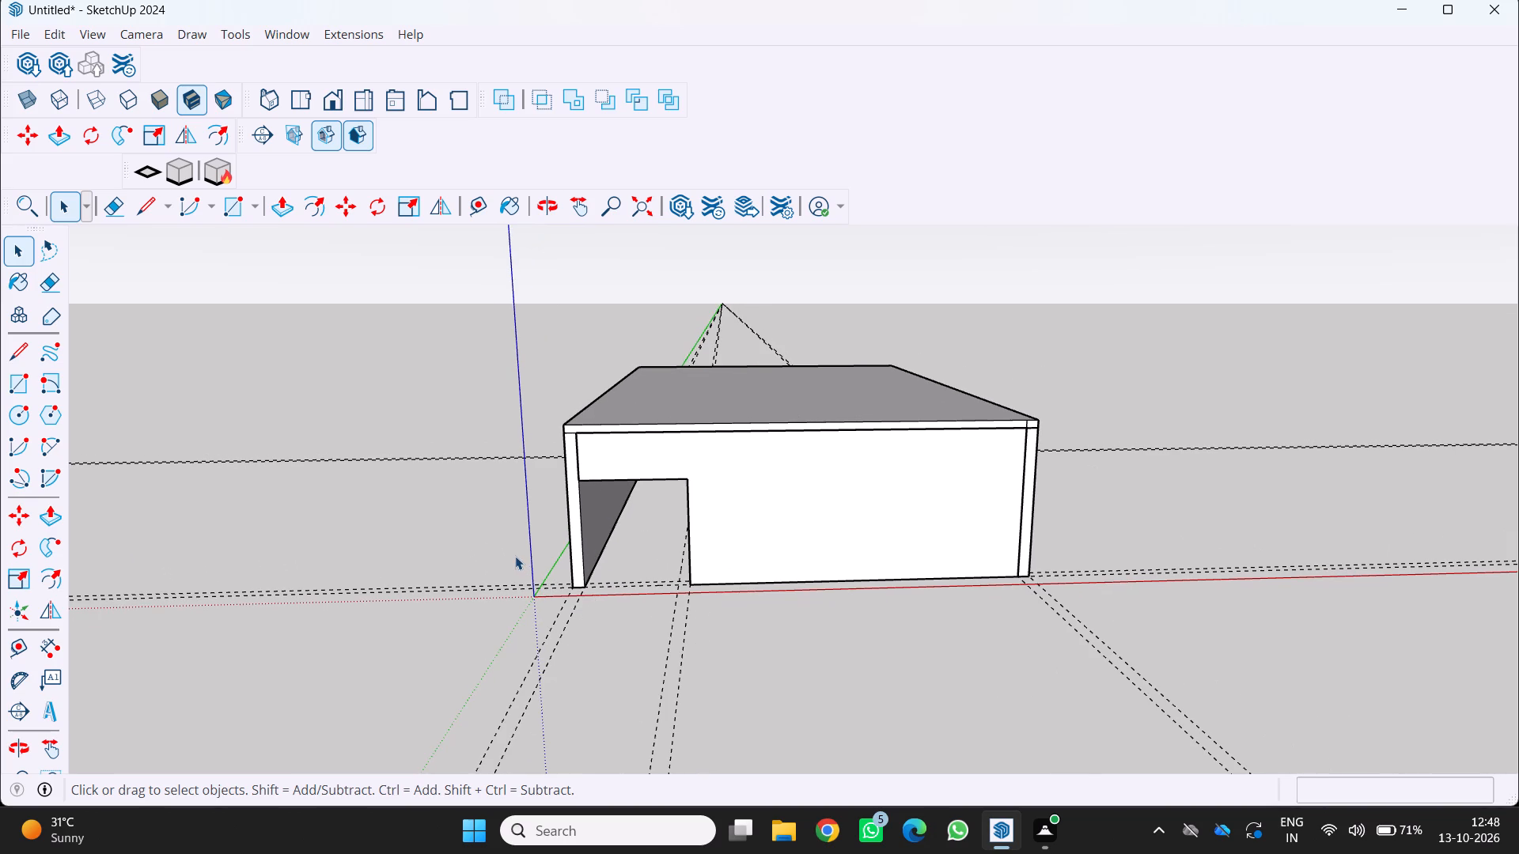
# Place a Tape Measure guide 9" inside the roof's long edge beside the green axis.
pyautogui.moveTo(641, 505); pyautogui.dragTo(602, 520, button='middle')
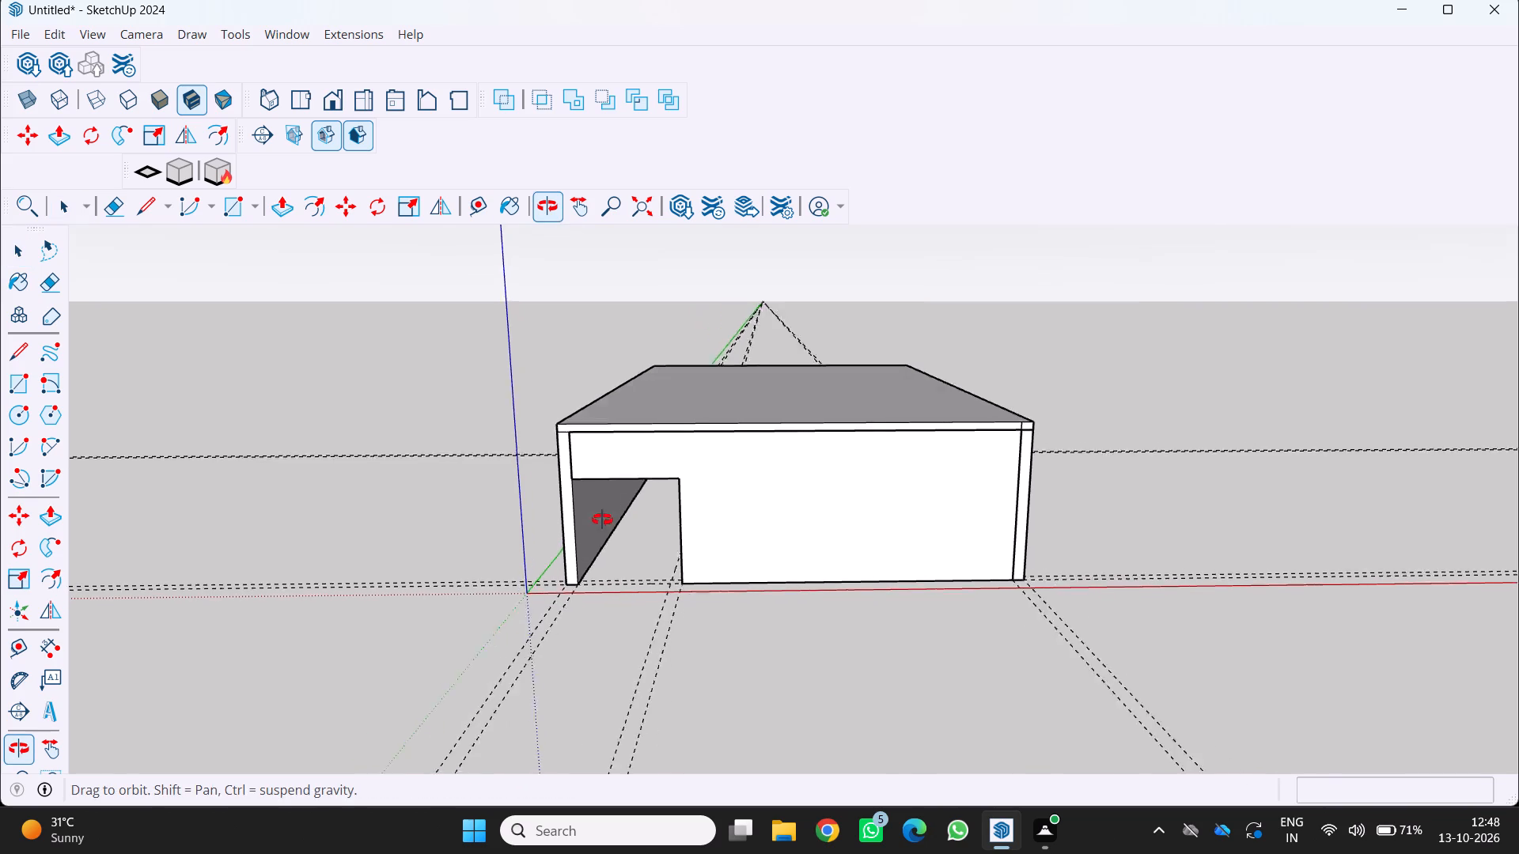
pyautogui.moveTo(602, 520); pyautogui.dragTo(592, 568, button='middle')
pyautogui.scroll(-4, 602, 544)
pyautogui.middleClick(591, 569)
pyautogui.moveTo(612, 409); pyautogui.dragTo(666, 449, button='middle')
pyautogui.scroll(1, 575, 426)
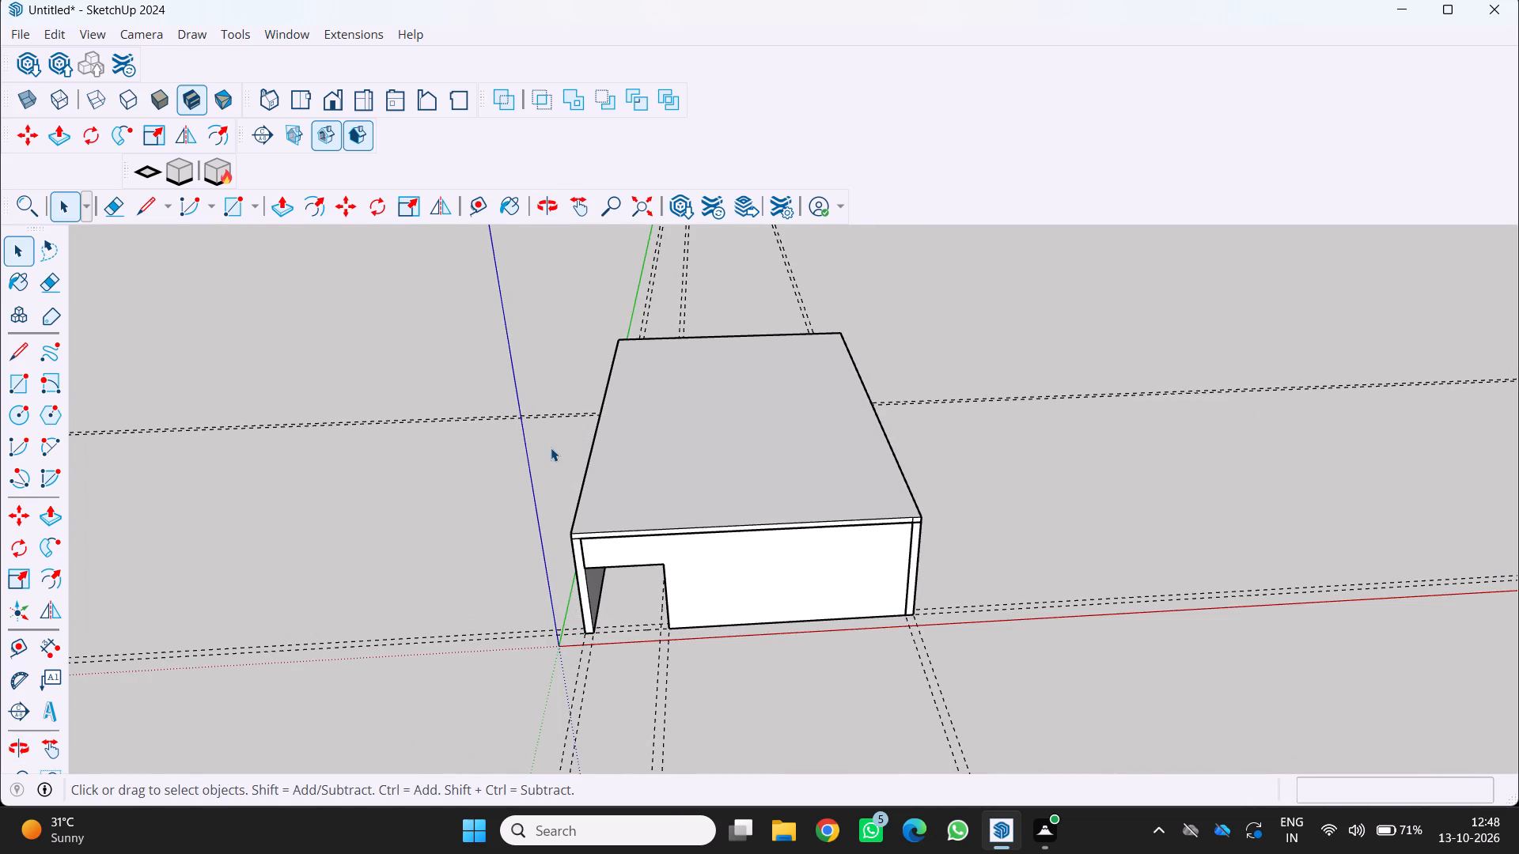
pyautogui.press('t')
pyautogui.scroll(3, 529, 436)
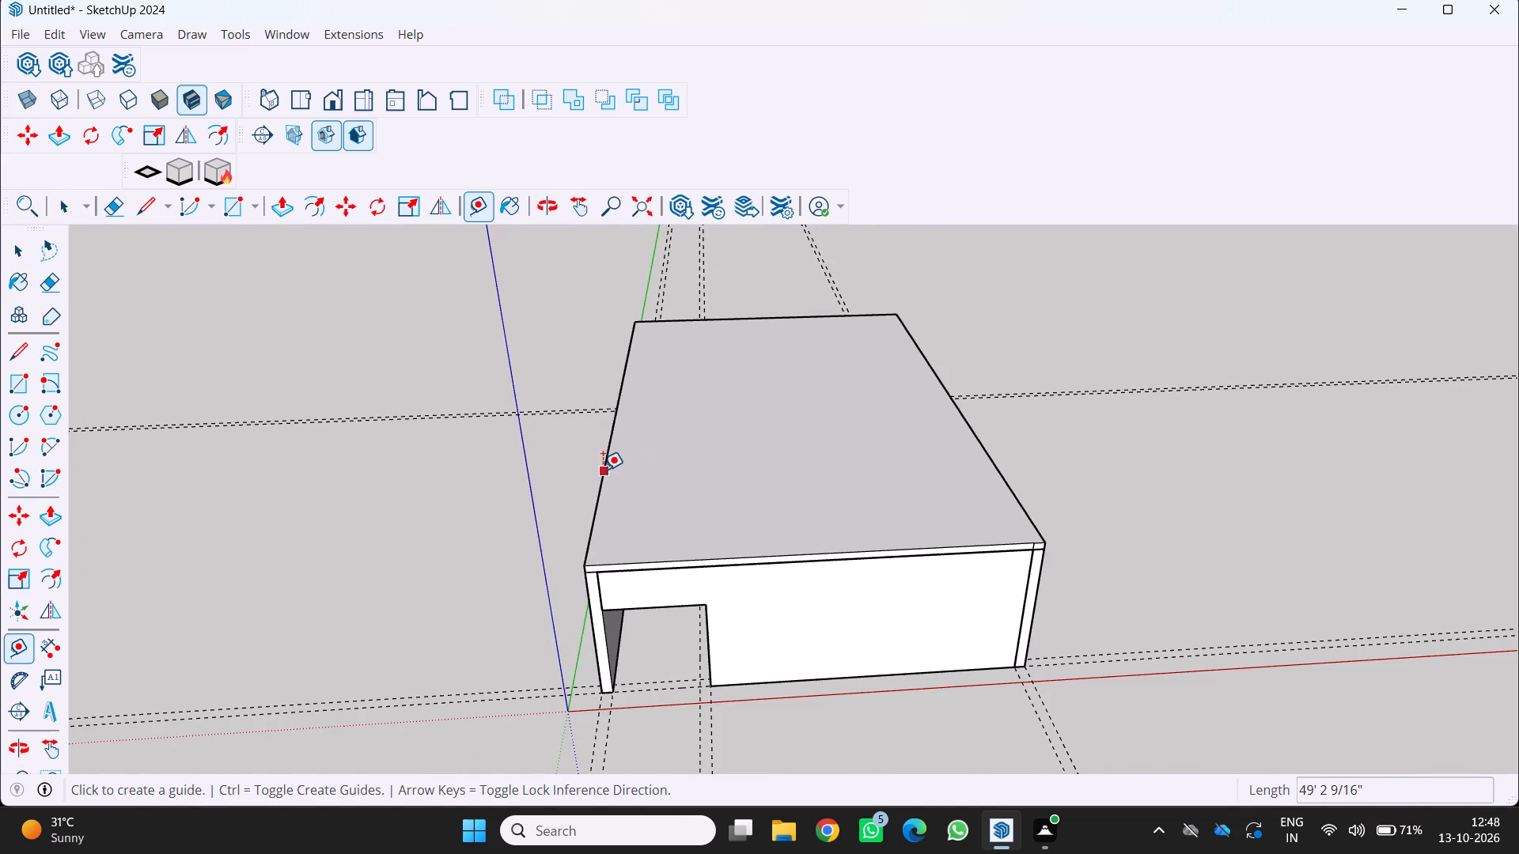
pyautogui.click(604, 458)
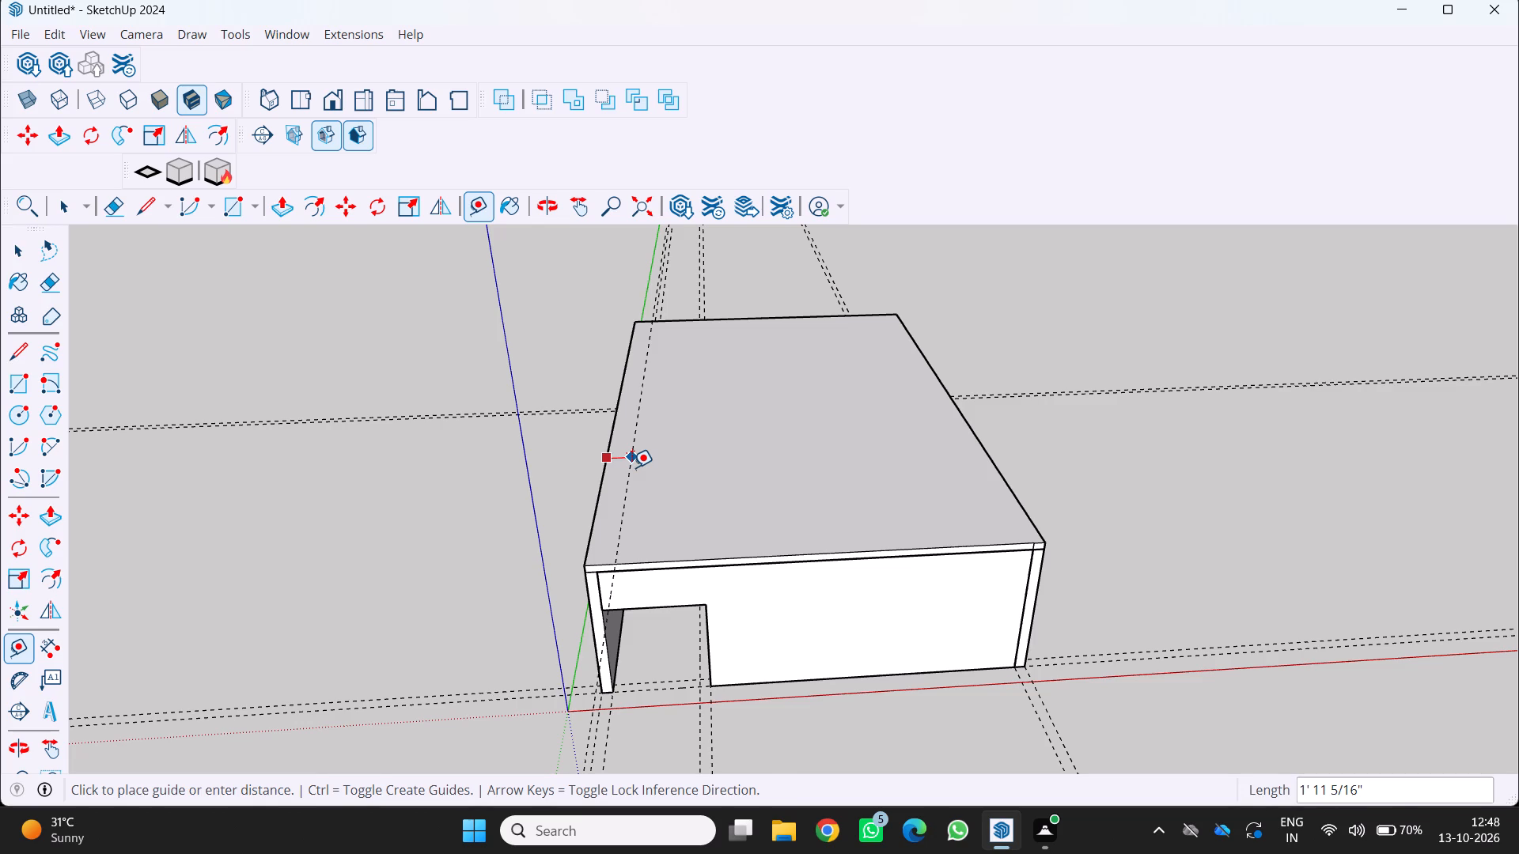
pyautogui.press('9')
pyautogui.press('Return')
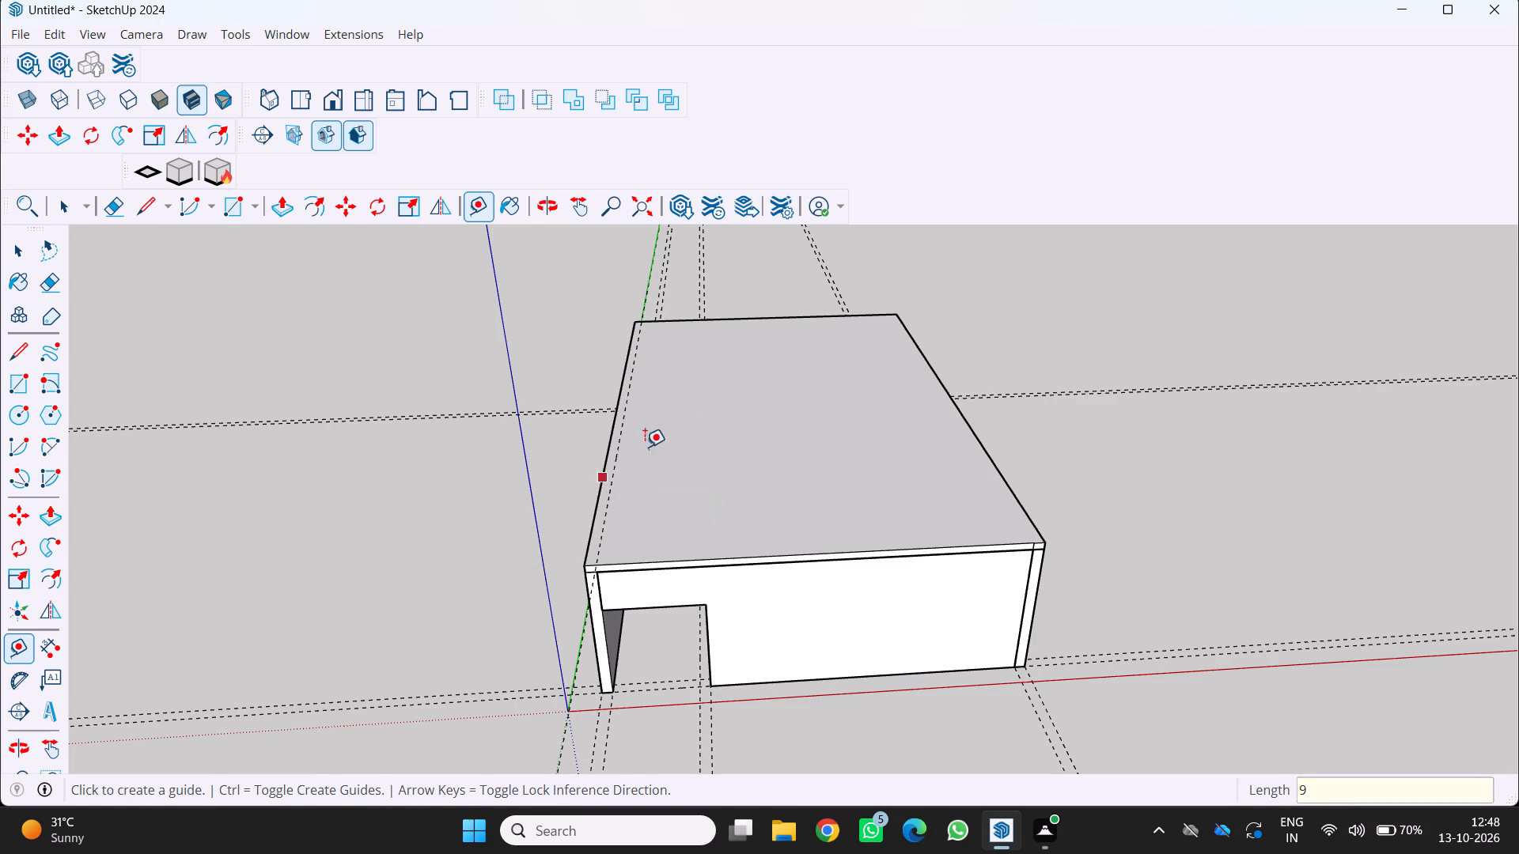
# Place a guide 9" inside the roof's back edge.
pyautogui.scroll(8, 758, 327)
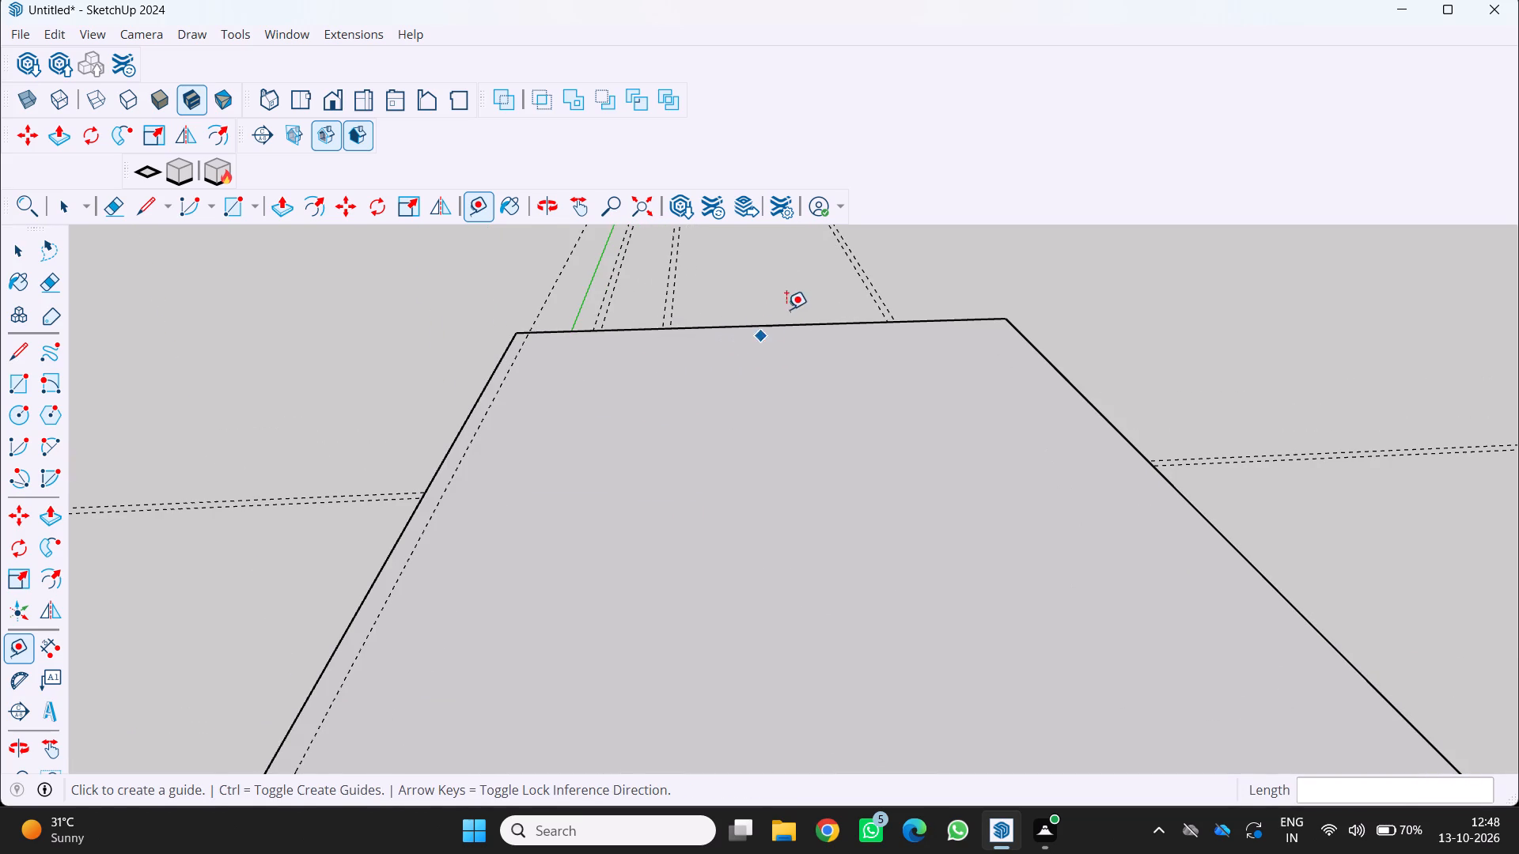
pyautogui.moveTo(775, 327); pyautogui.dragTo(775, 341)
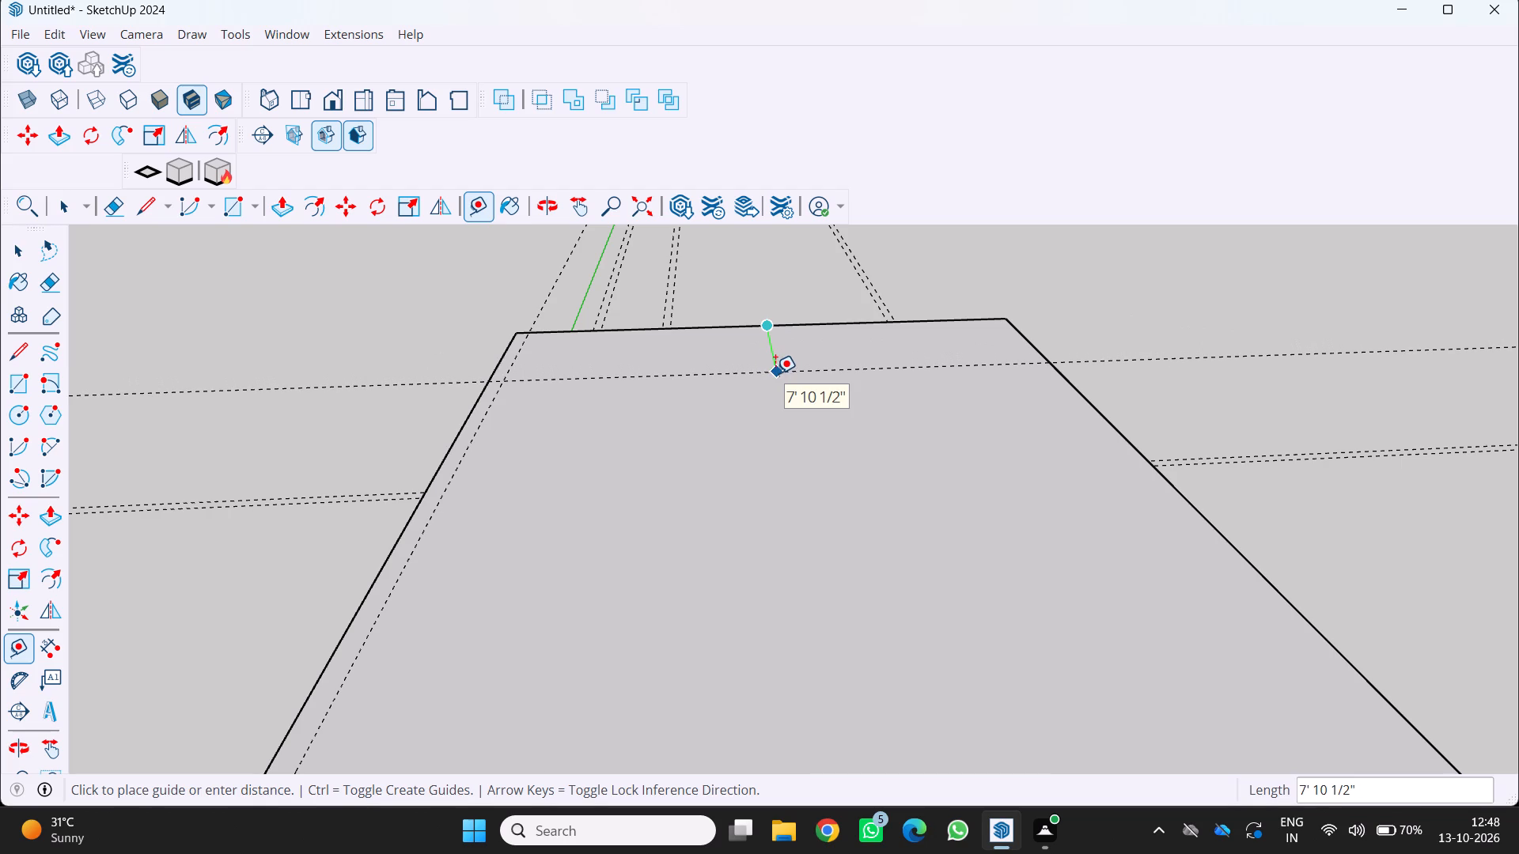
pyautogui.press('9')
pyautogui.press('Return')
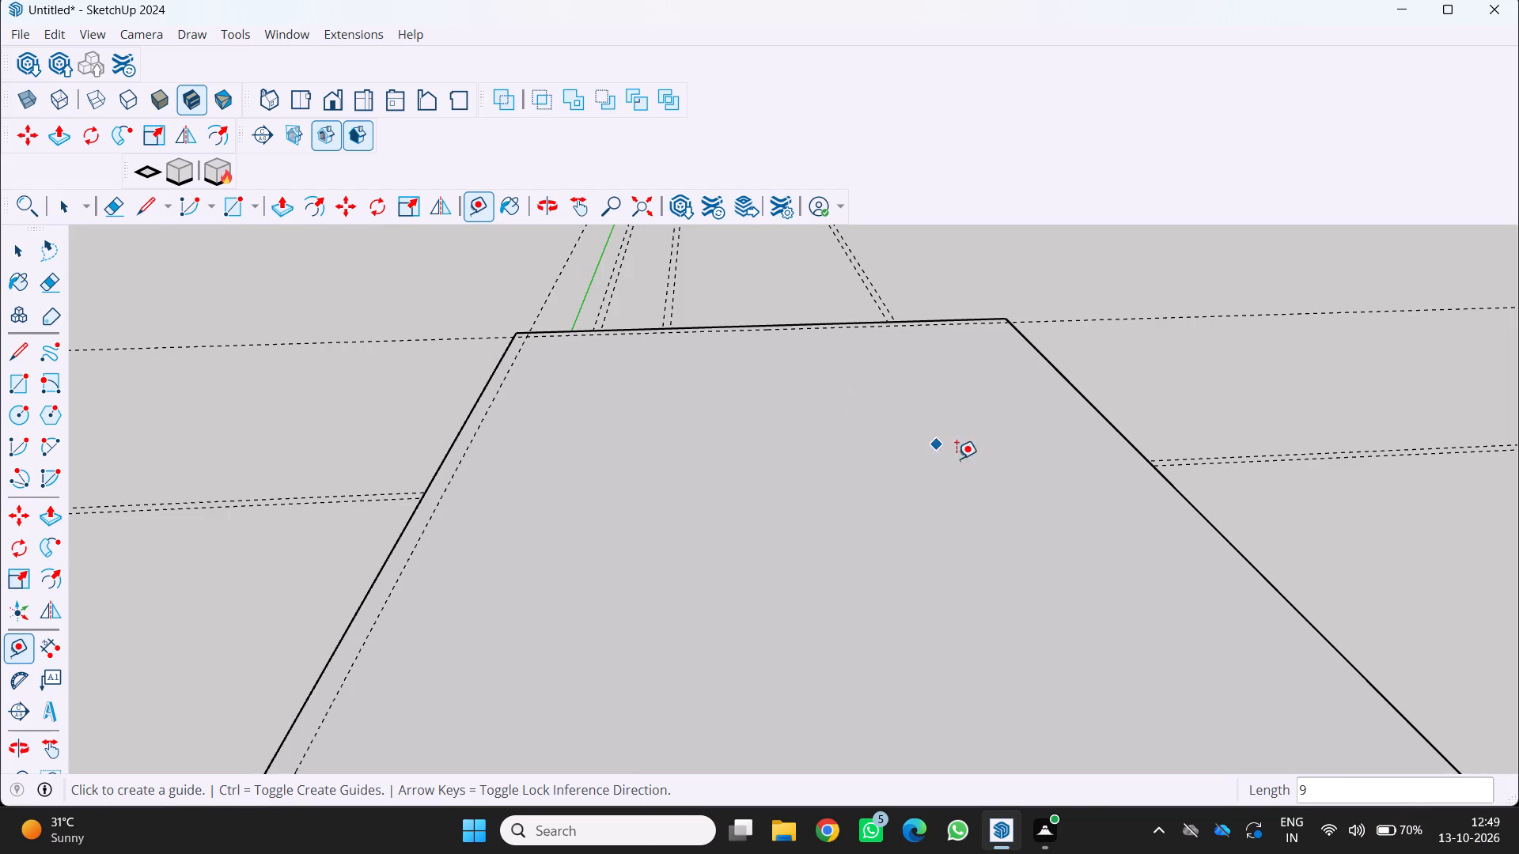
# Place a guide 9" inside the roof's long edge farthest from the green axis.
pyautogui.scroll(-8, 934, 449)
pyautogui.moveTo(1002, 543); pyautogui.dragTo(911, 508, button='middle')
pyautogui.scroll(2, 1018, 520)
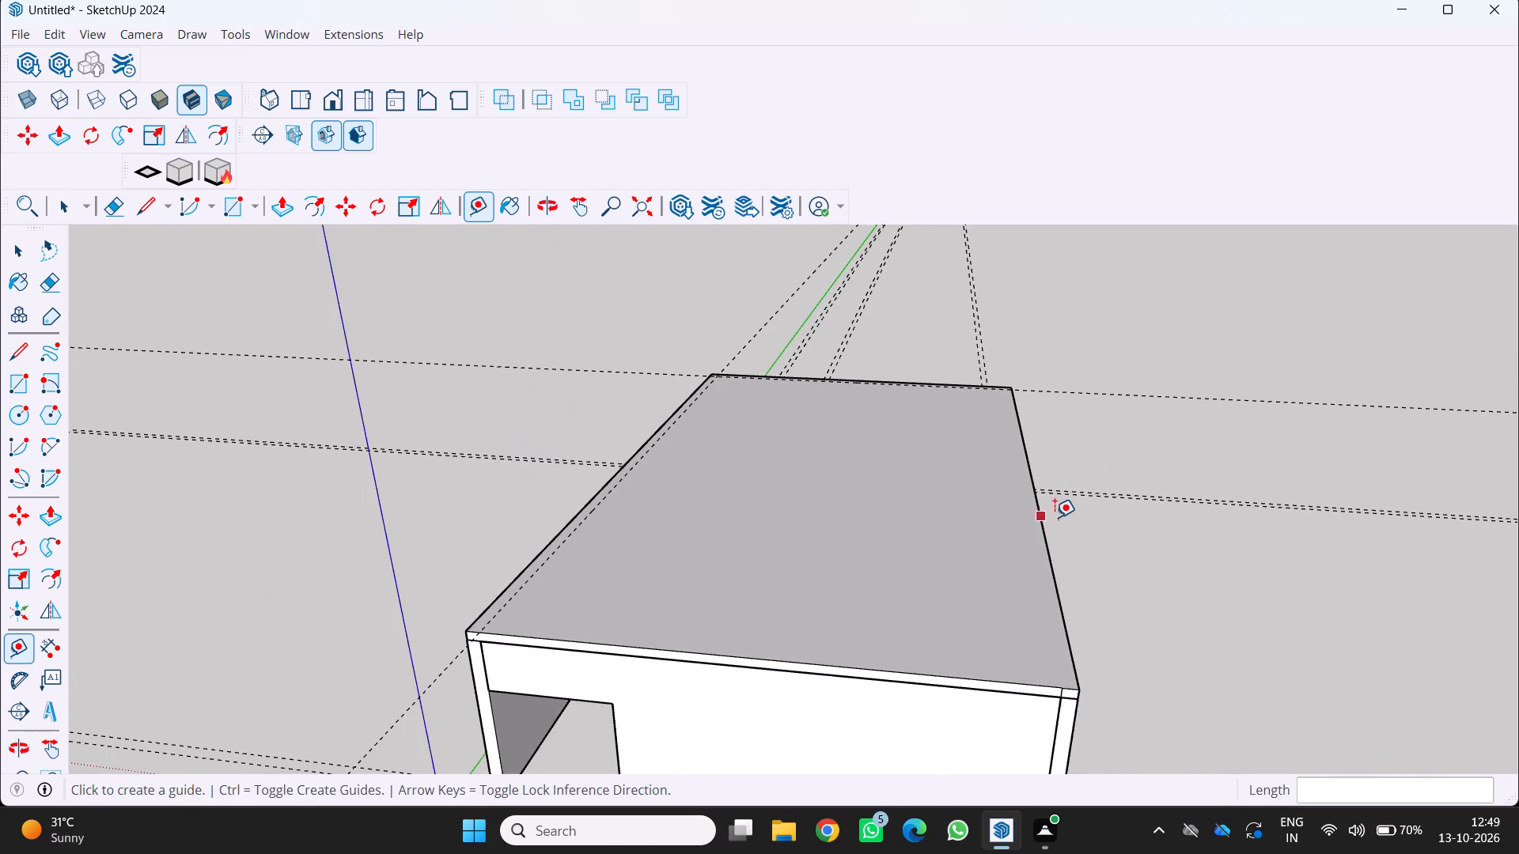
pyautogui.click(1038, 511)
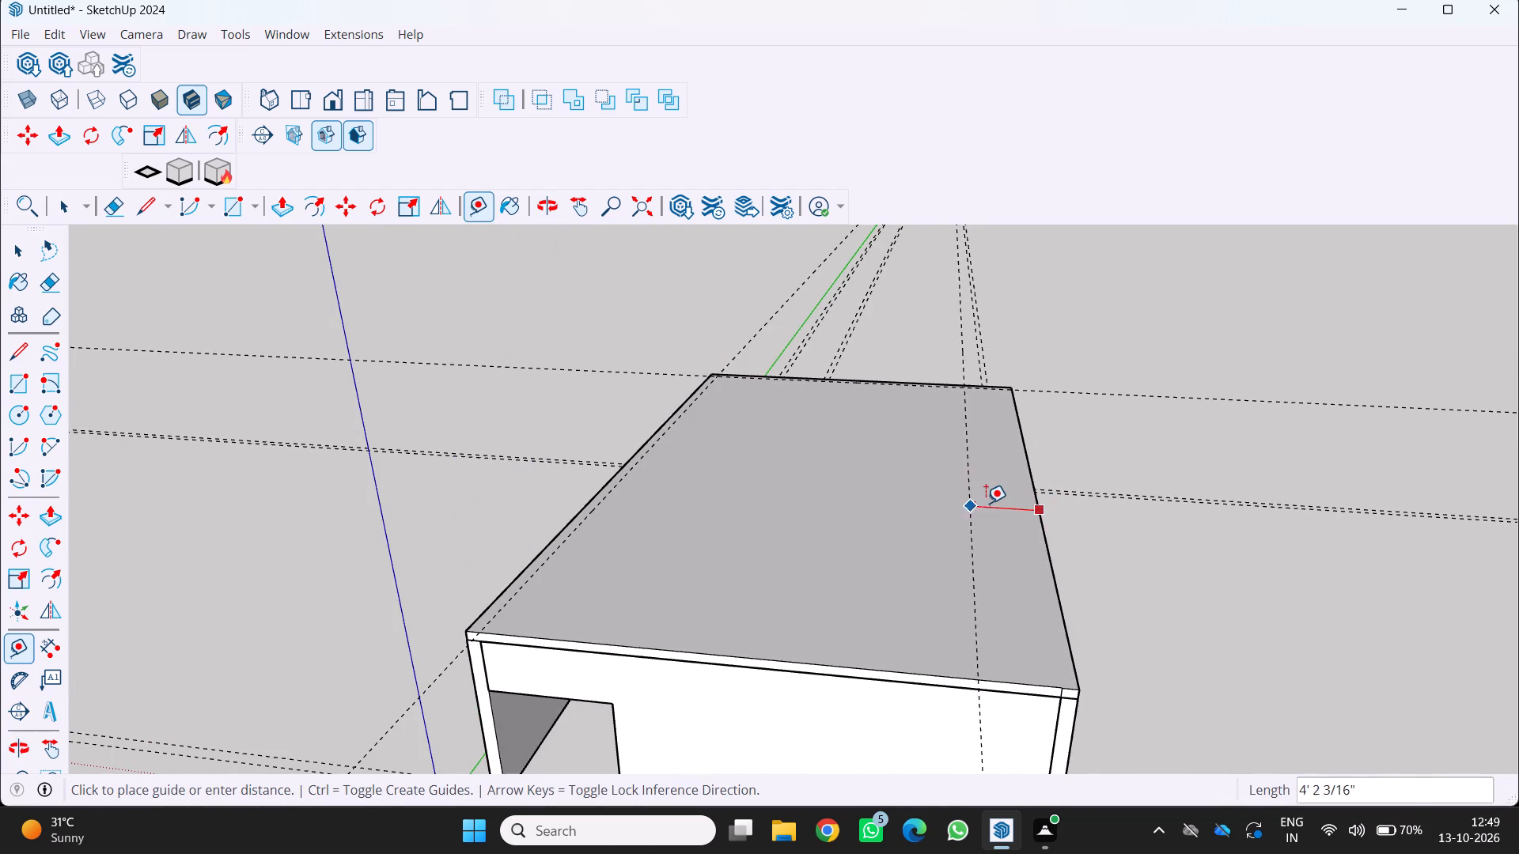
pyautogui.press('9')
pyautogui.press('Return')
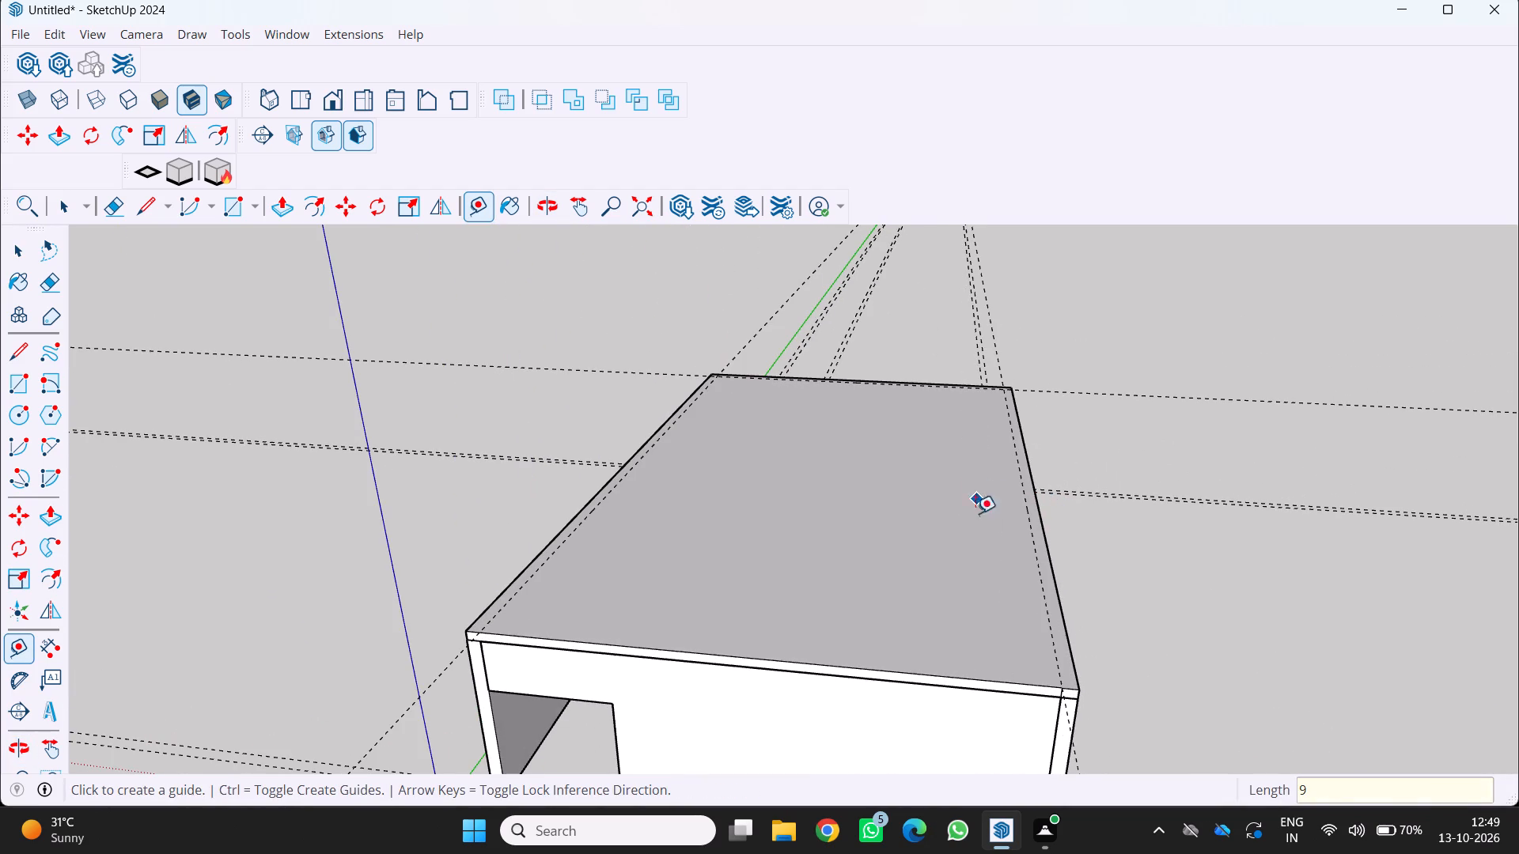
# Place a guide 9" inside the roof's front edge, above the wall with the opening.
pyautogui.scroll(3, 632, 693)
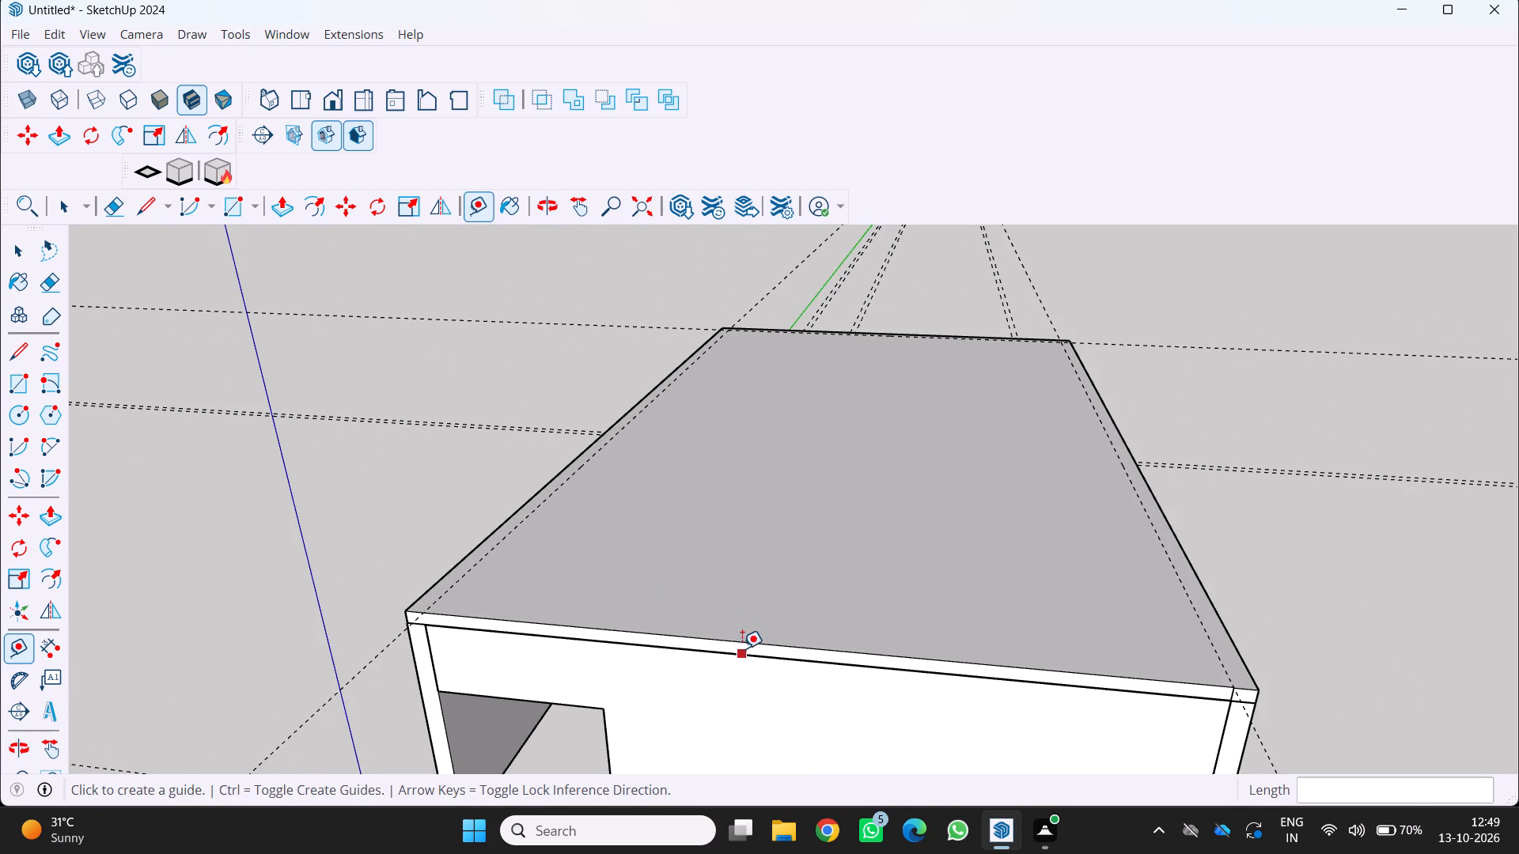
pyautogui.click(744, 644)
pyautogui.press('9')
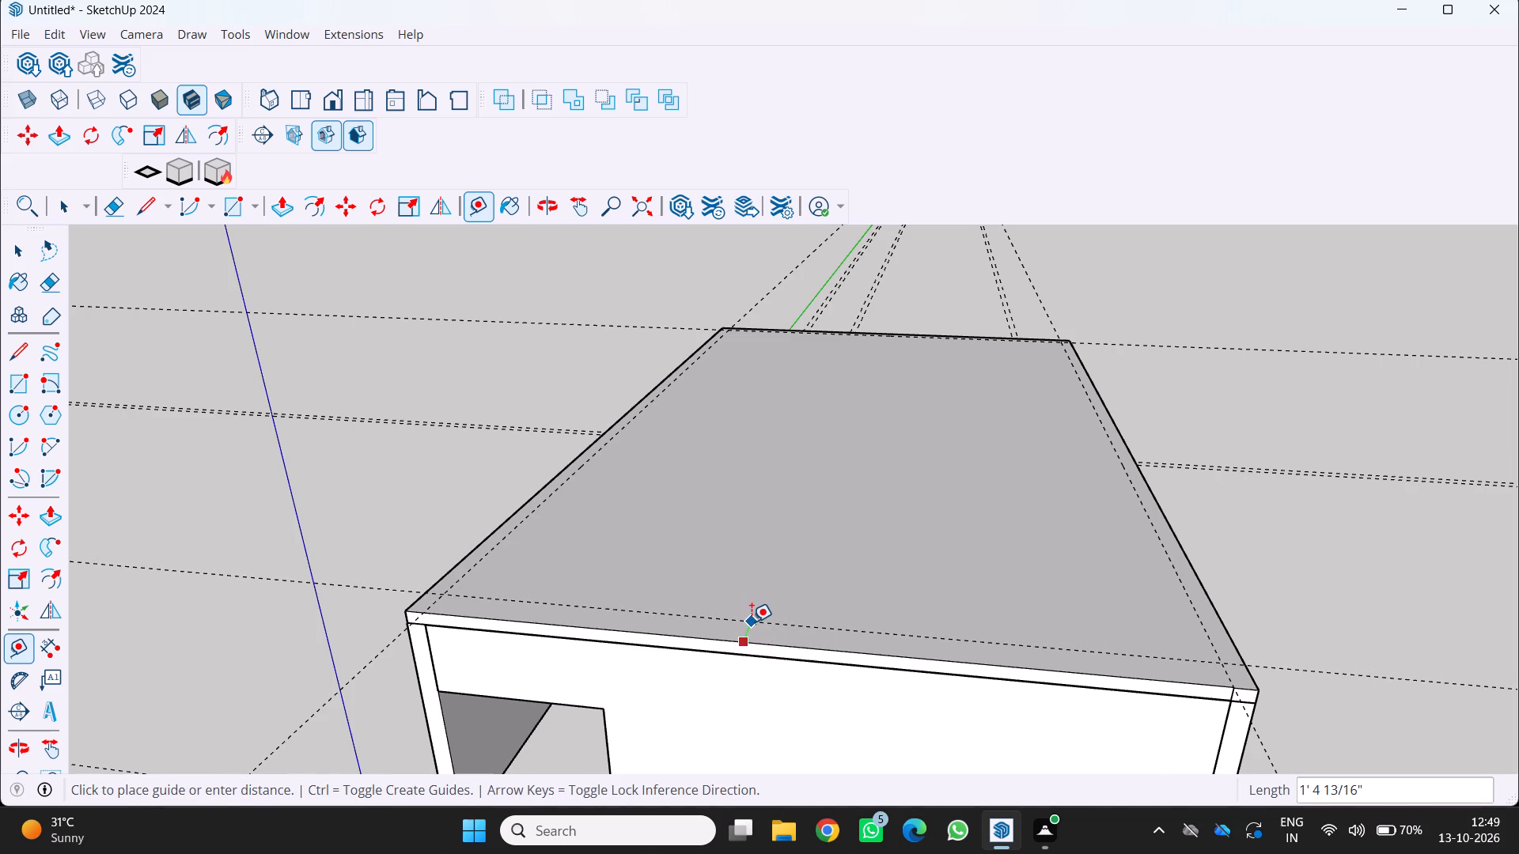
pyautogui.press('Return')
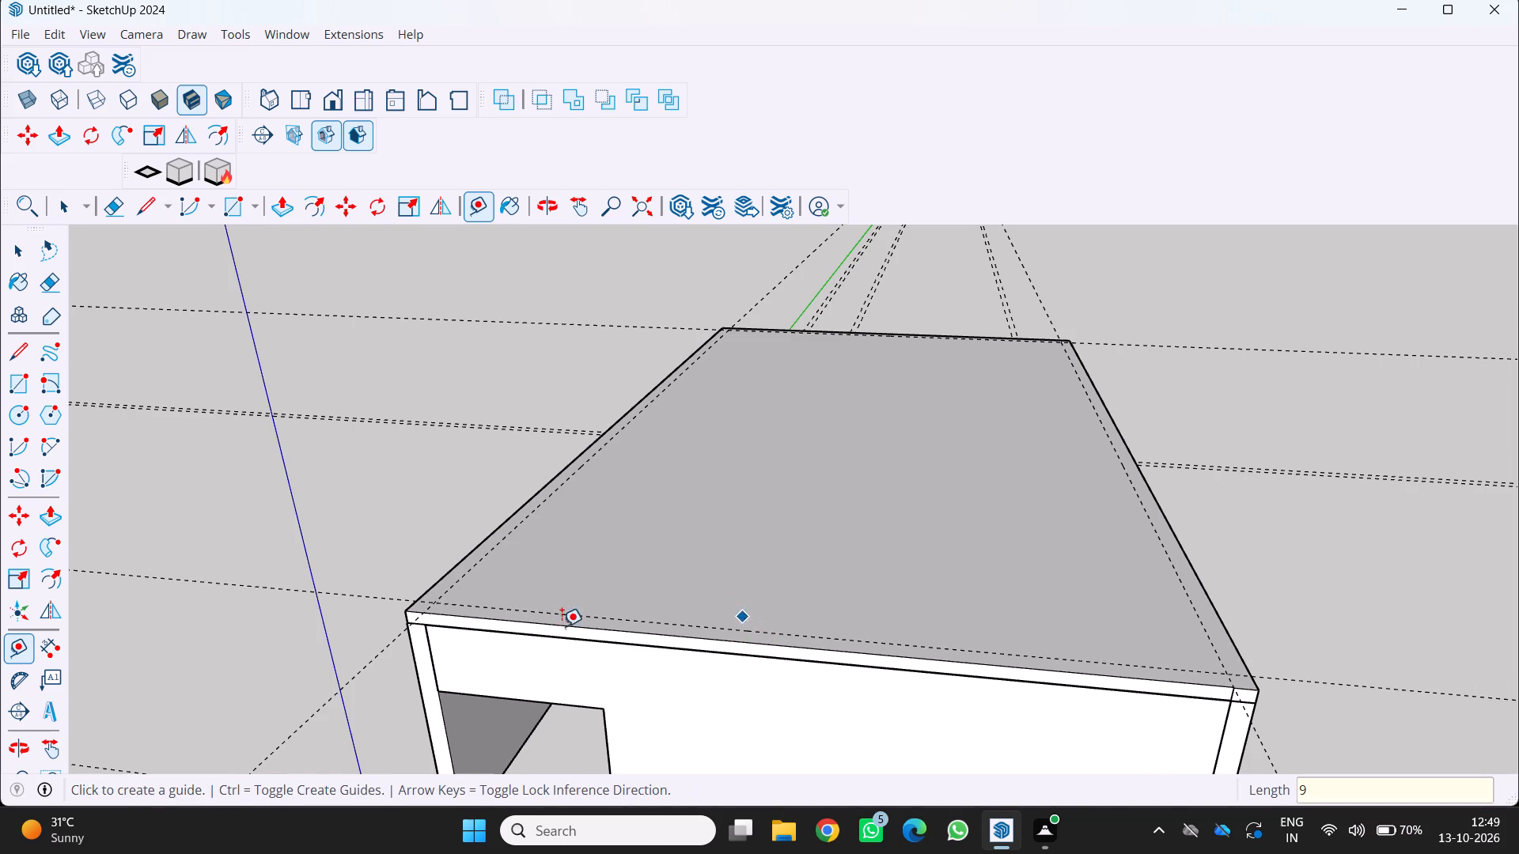
# Examine the 9" guides along the roof edges and corners, up close and from around the building.
pyautogui.scroll(-3, 400, 562)
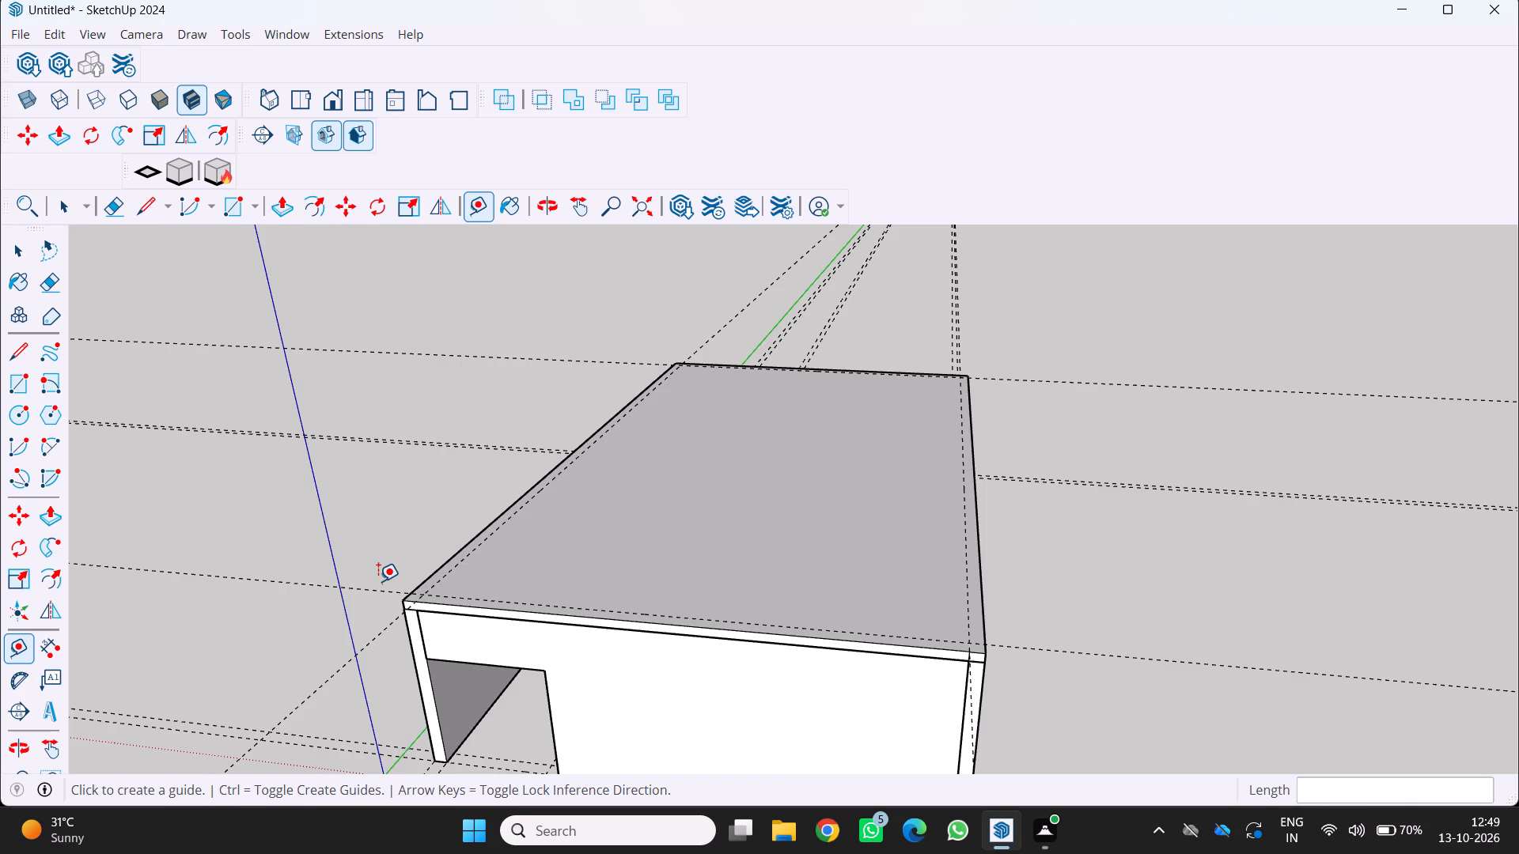
pyautogui.scroll(1, 619, 388)
pyautogui.moveTo(681, 355); pyautogui.dragTo(769, 379, button='middle')
pyautogui.scroll(1, 710, 361)
pyautogui.scroll(20, 634, 293)
pyautogui.scroll(3, 634, 293)
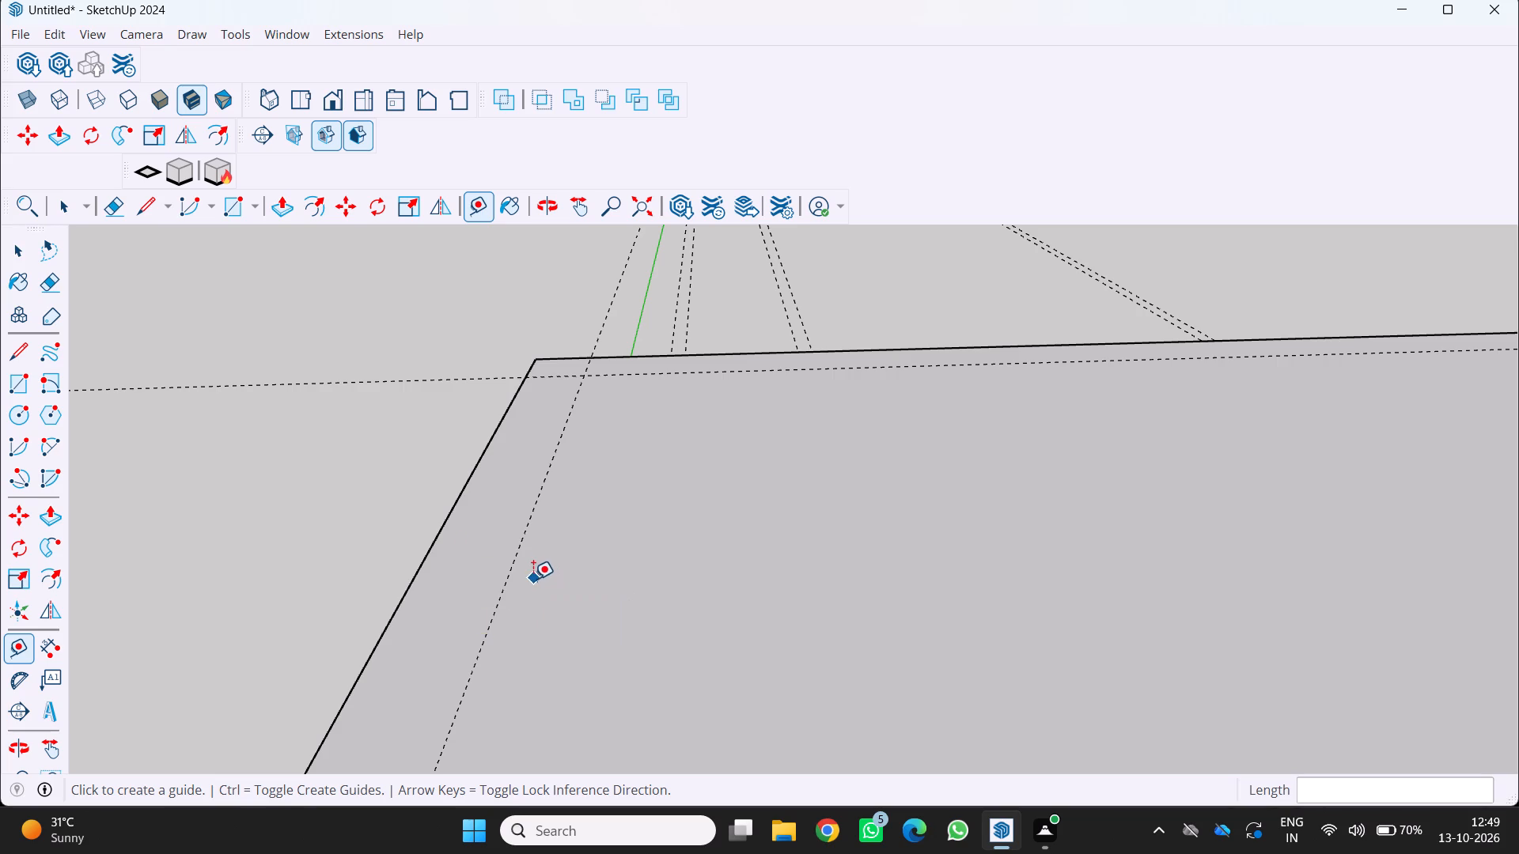
pyautogui.scroll(-2, 528, 585)
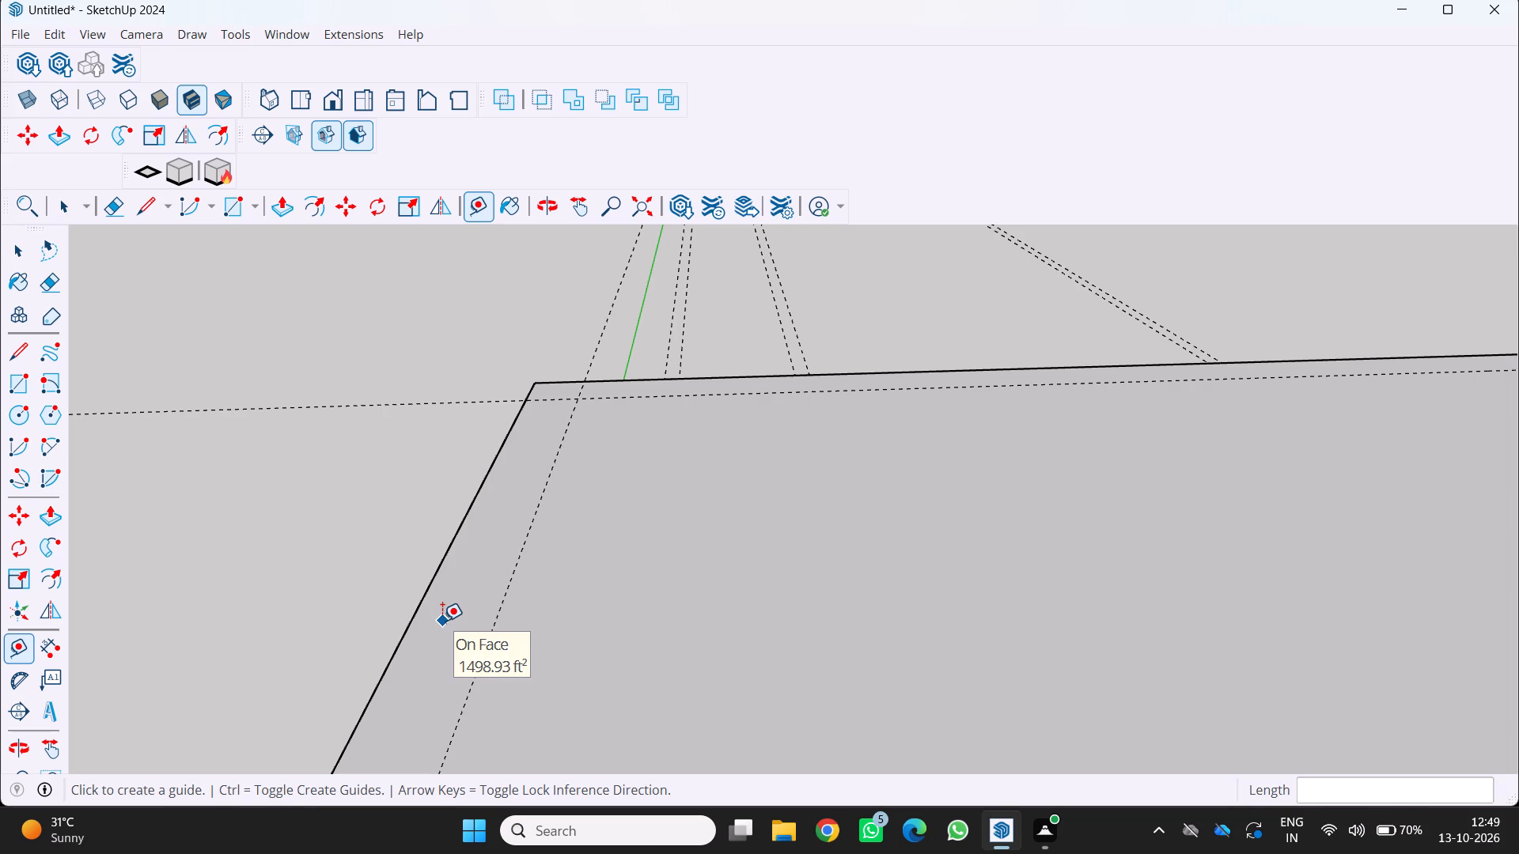
pyautogui.scroll(-2, 414, 401)
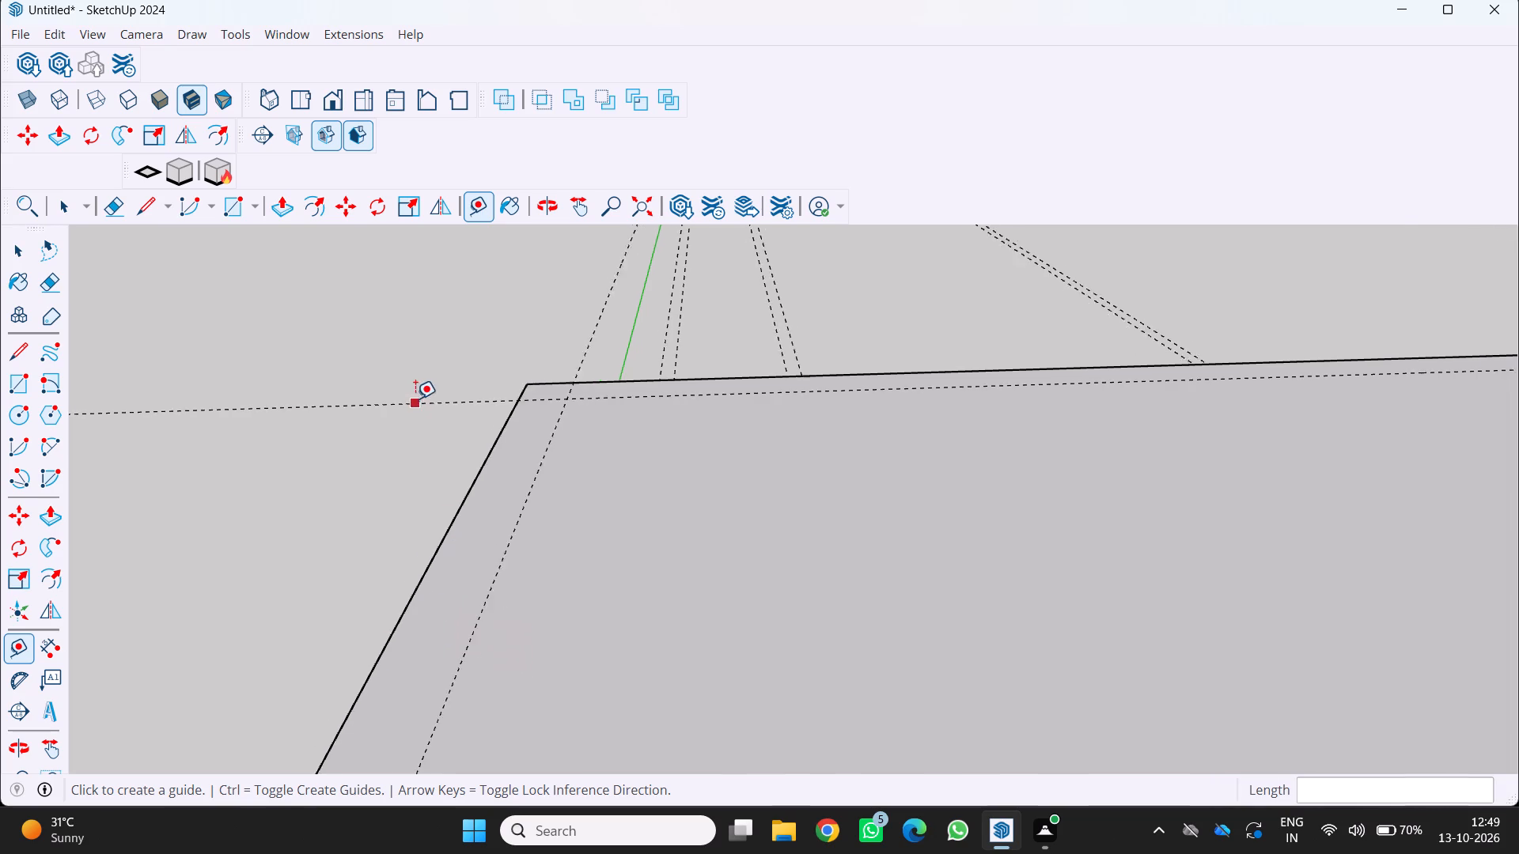
pyautogui.scroll(-1, 415, 399)
pyautogui.scroll(-8, 514, 468)
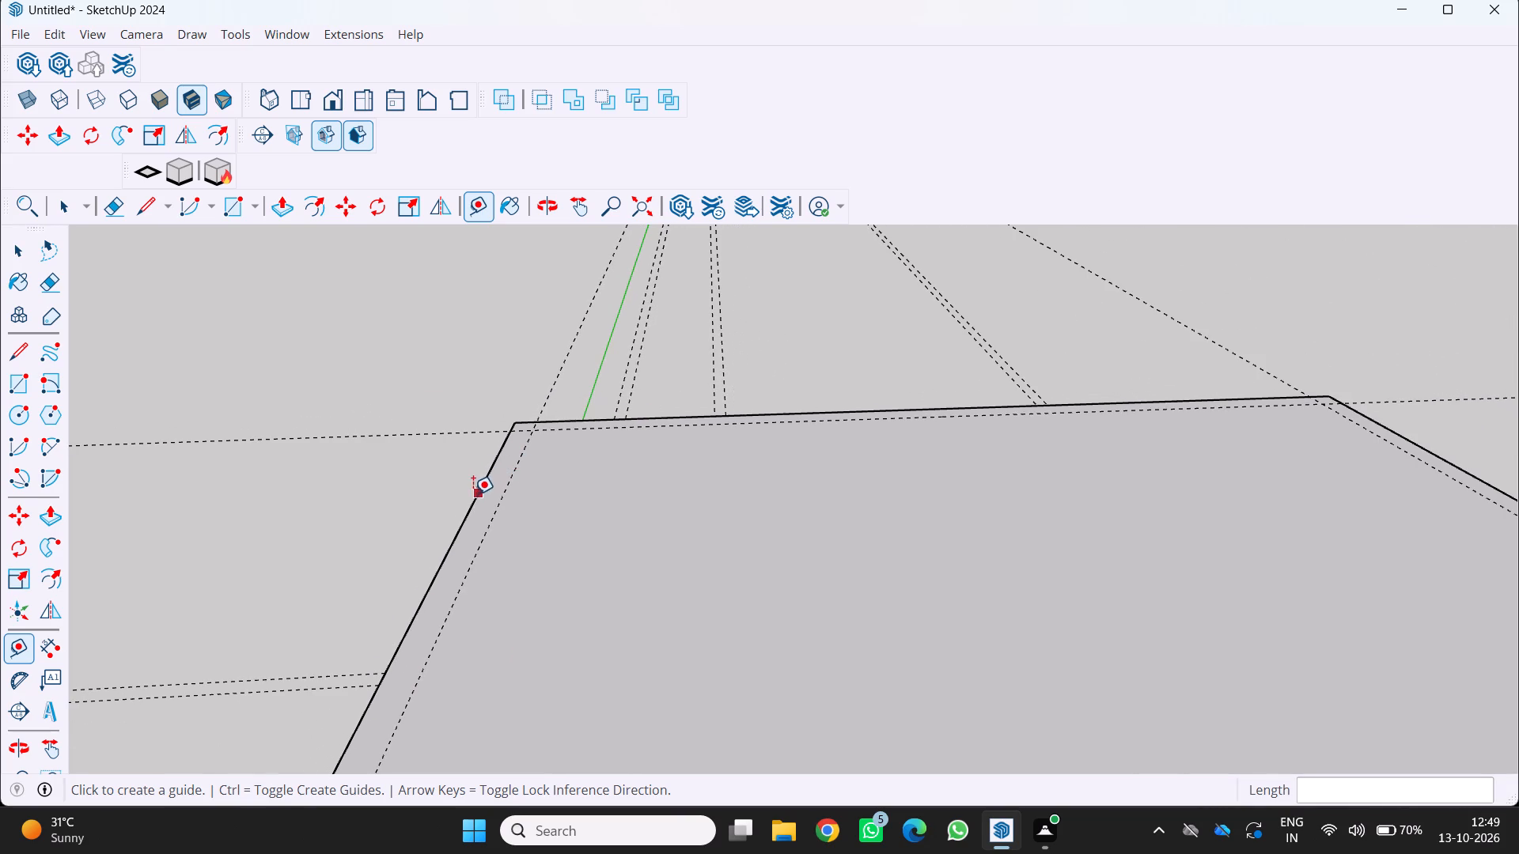
pyautogui.scroll(-4, 472, 496)
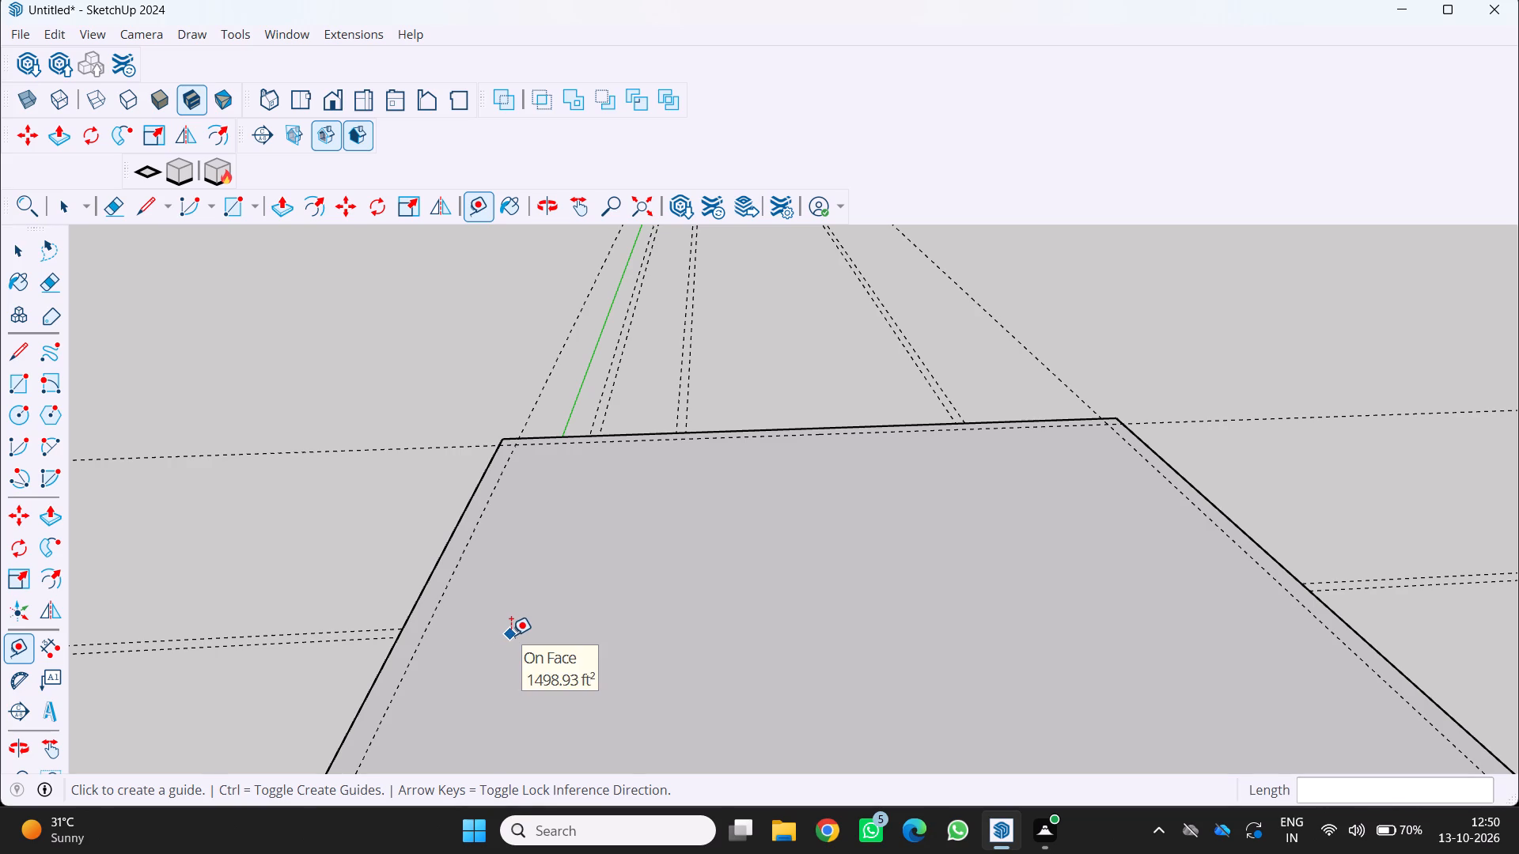
pyautogui.scroll(-8, 509, 625)
pyautogui.moveTo(482, 599); pyautogui.dragTo(436, 455, button='middle')
pyautogui.scroll(-3, 400, 473)
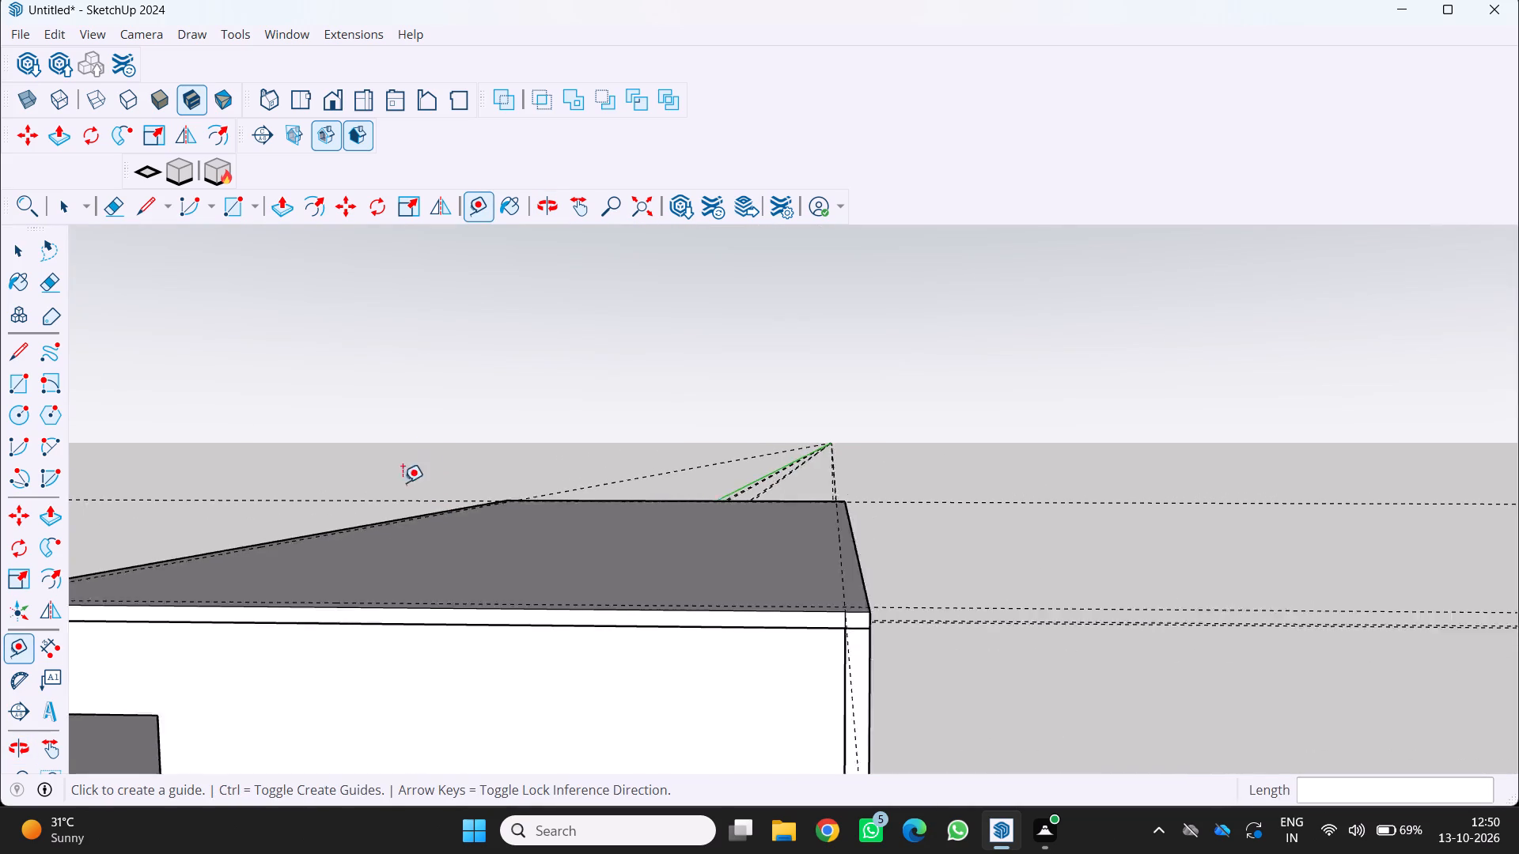
pyautogui.scroll(-5, 403, 482)
pyautogui.moveTo(433, 504); pyautogui.dragTo(563, 552, button='middle')
pyautogui.scroll(-6, 562, 553)
pyautogui.moveTo(552, 539); pyautogui.dragTo(523, 547, button='middle')
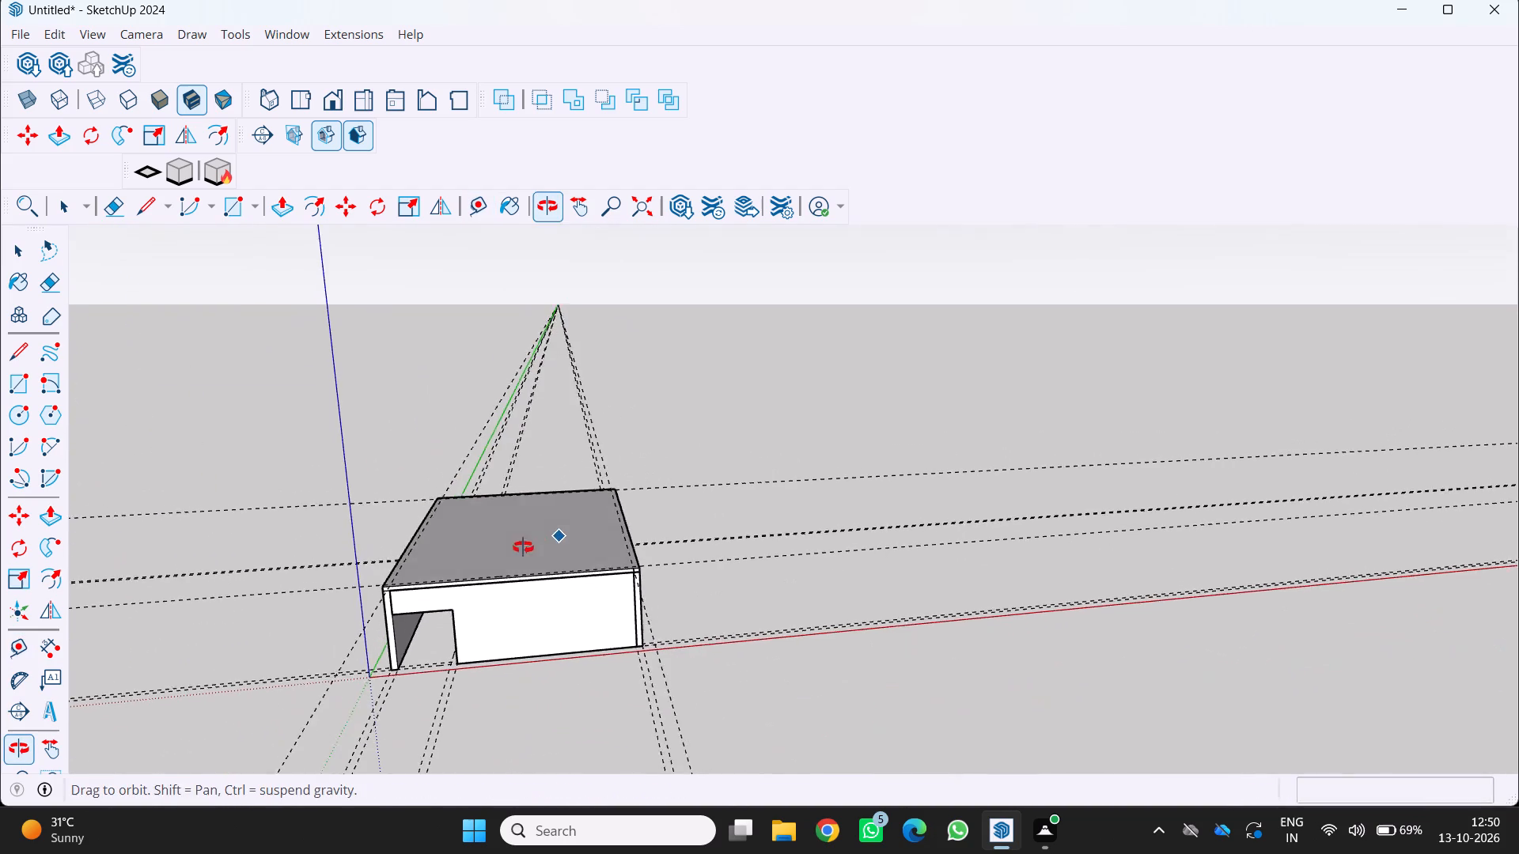
pyautogui.moveTo(523, 547); pyautogui.dragTo(513, 553, button='middle')
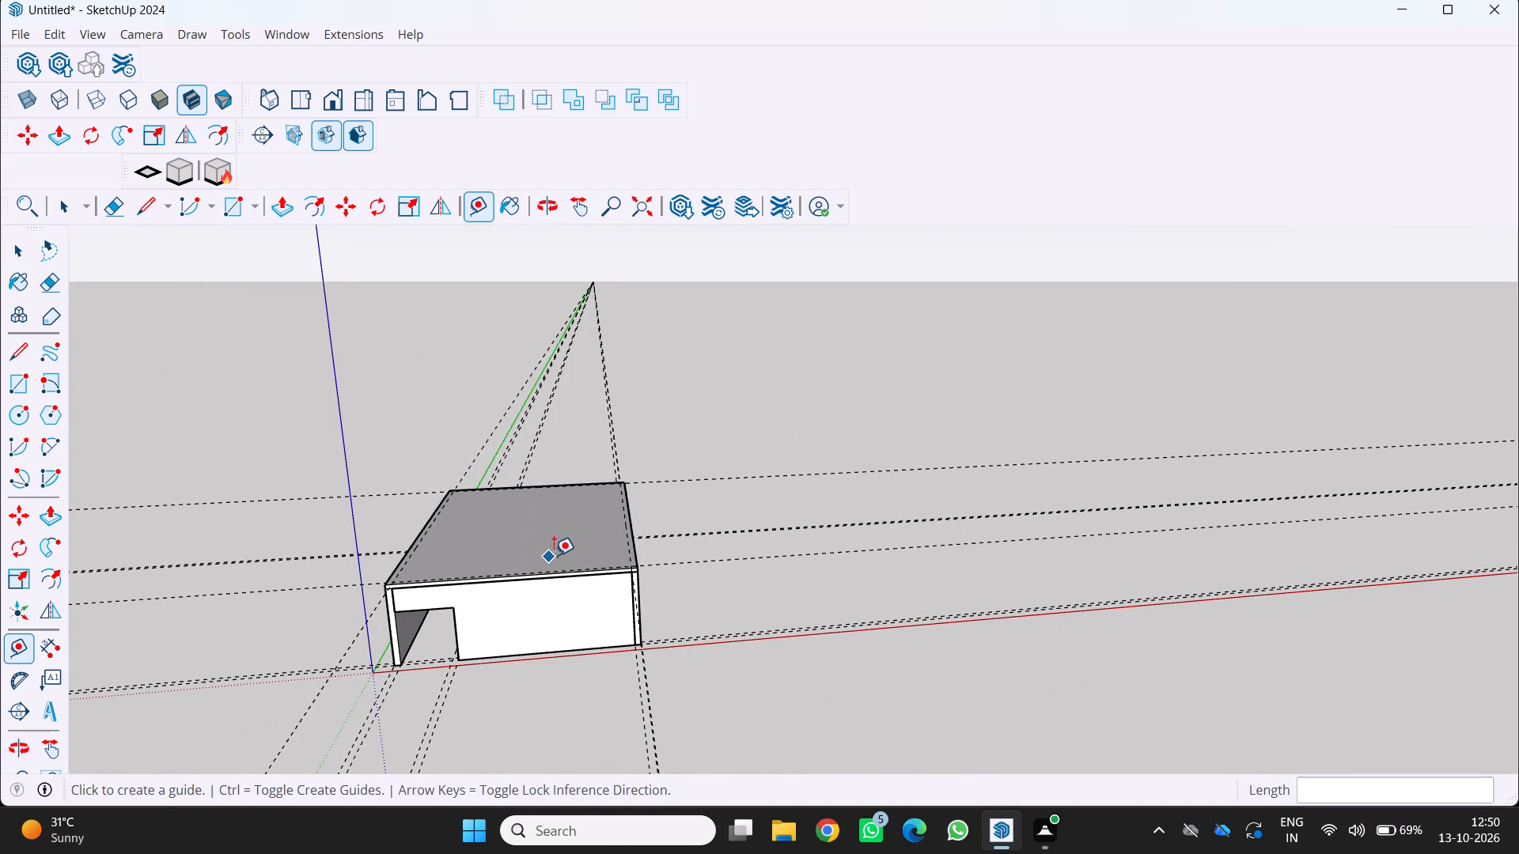
pyautogui.scroll(-1, 556, 554)
pyautogui.moveTo(550, 537); pyautogui.dragTo(519, 542, button='middle')
# Draw a 9" by 50' rectangle on the roof between the guide and the long edge farthest from the green axis, back to front.
pyautogui.scroll(4, 604, 489)
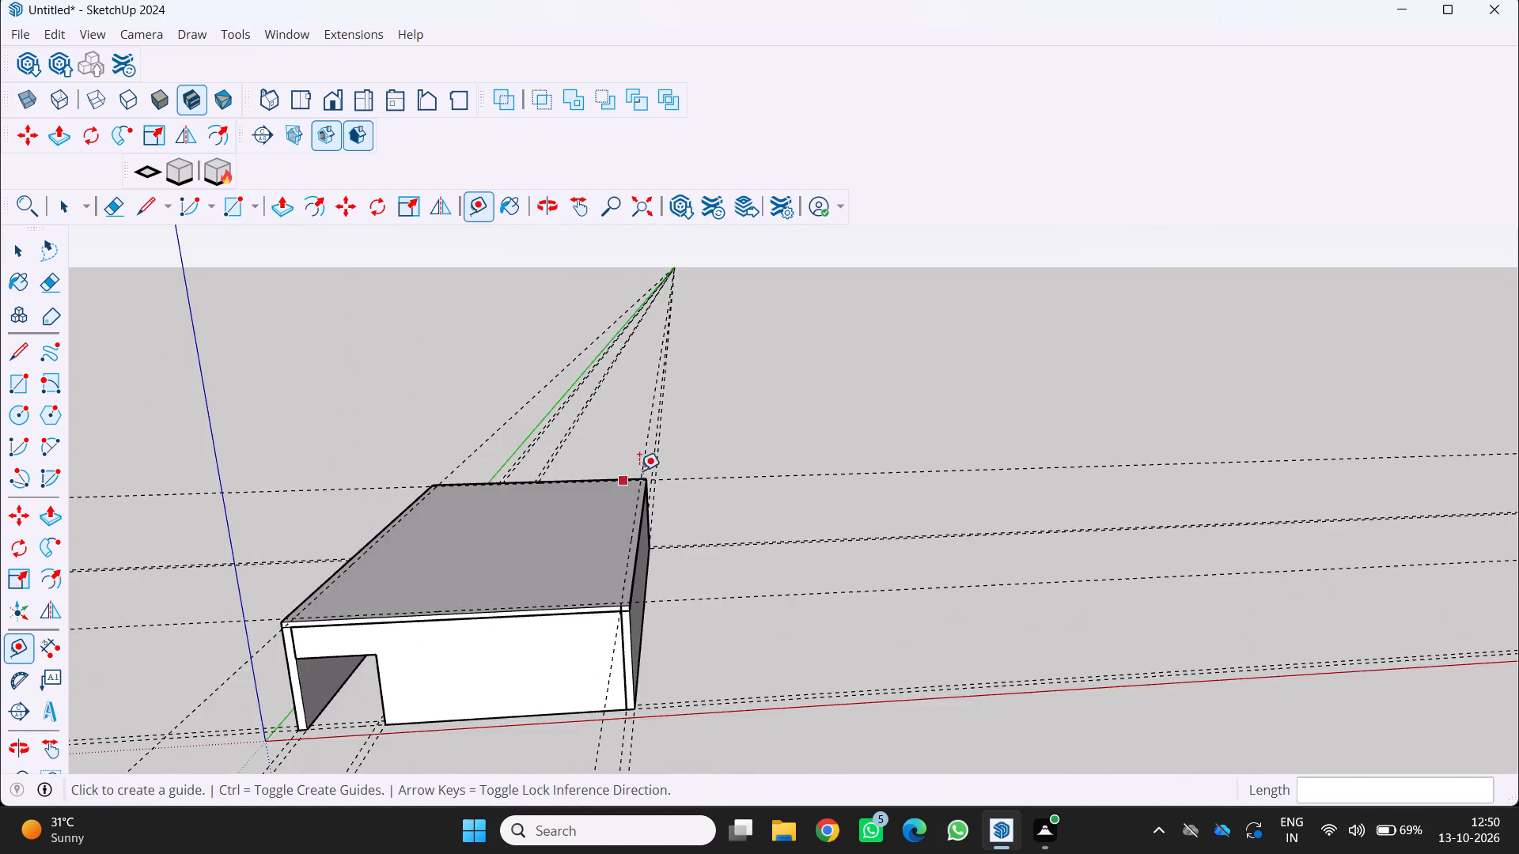
pyautogui.scroll(10, 639, 470)
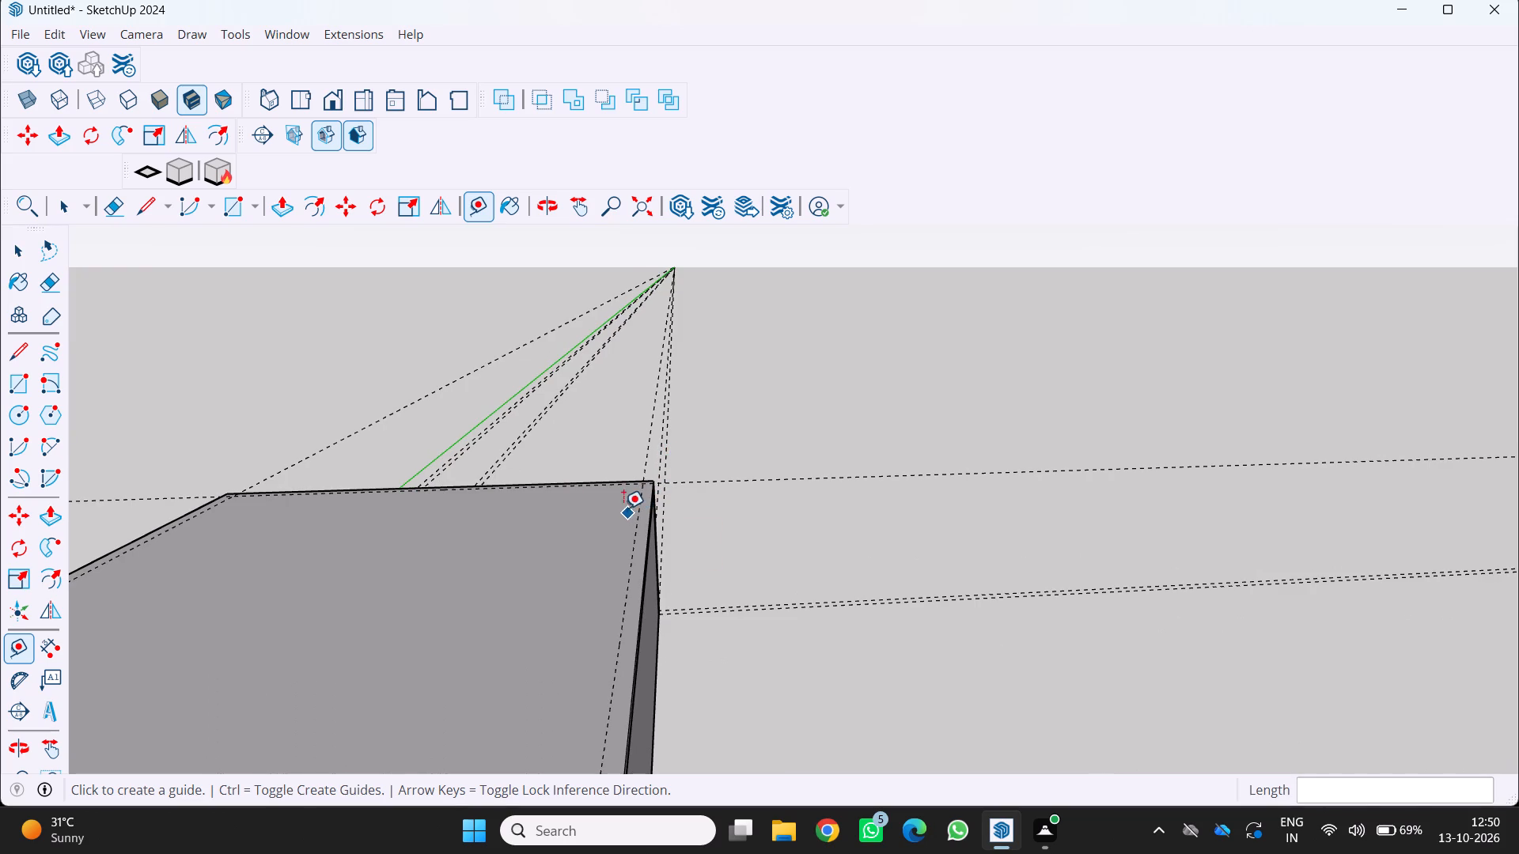
pyautogui.press('Escape')
pyautogui.press('Escape')
pyautogui.scroll(10, 670, 458)
pyautogui.press('r')
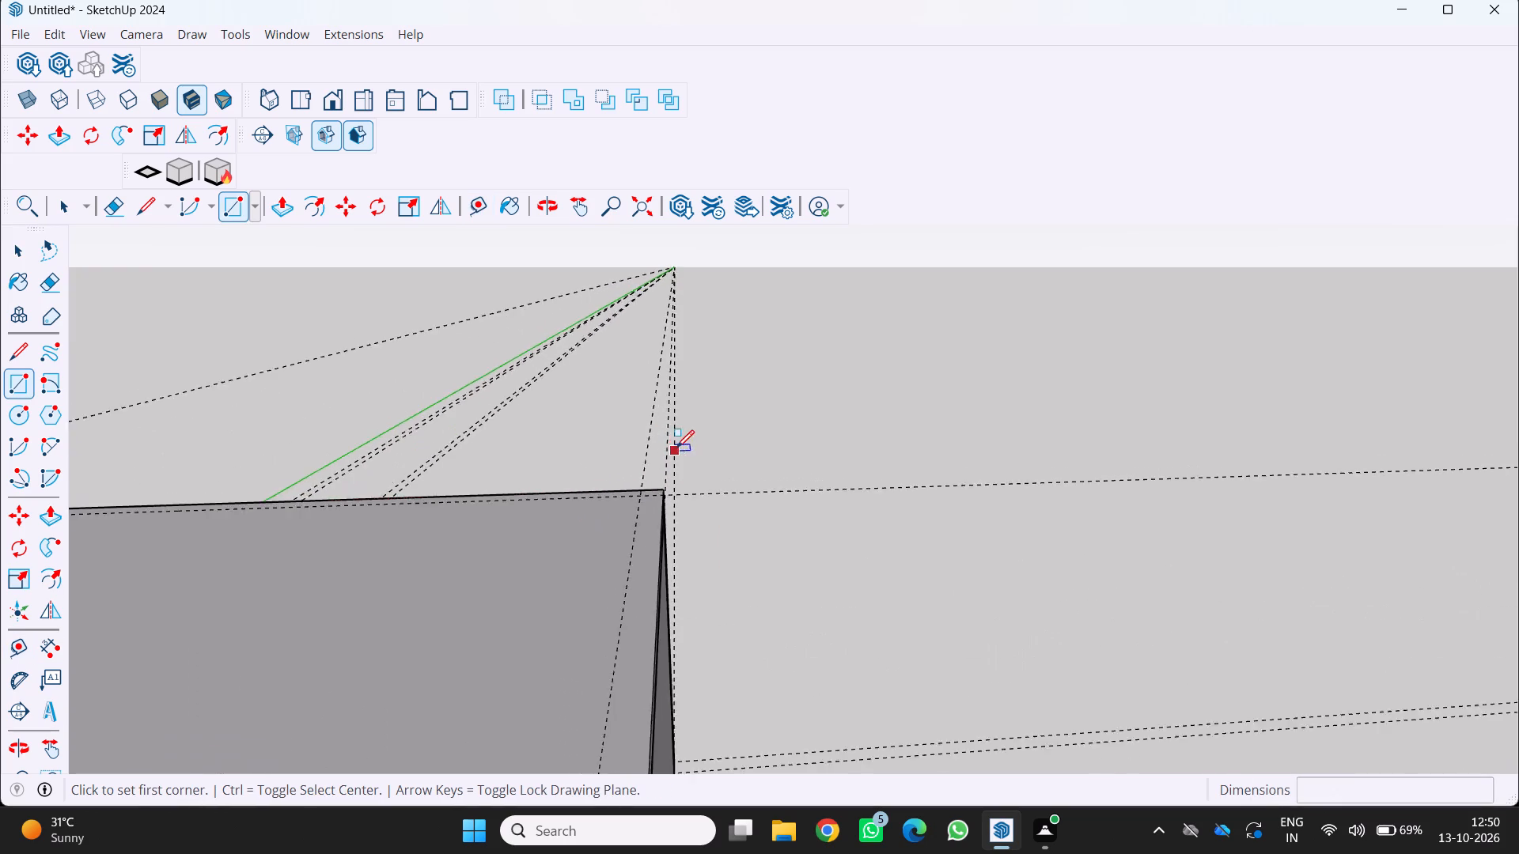
pyautogui.scroll(5, 676, 448)
pyautogui.scroll(-1, 668, 490)
pyautogui.scroll(4, 667, 483)
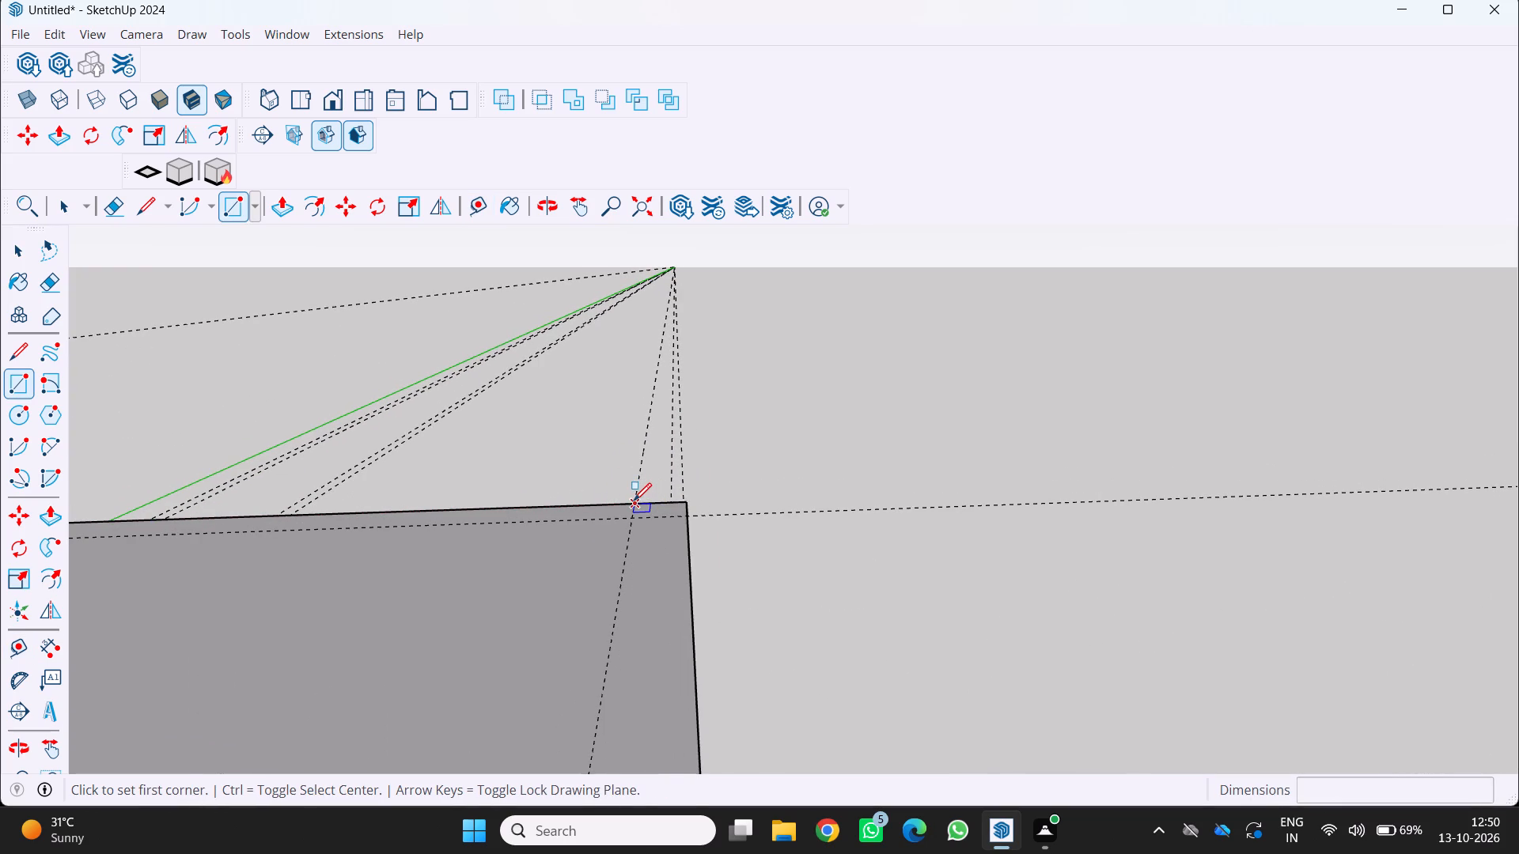
pyautogui.click(634, 500)
pyautogui.scroll(-20, 646, 540)
pyautogui.scroll(-4, 646, 540)
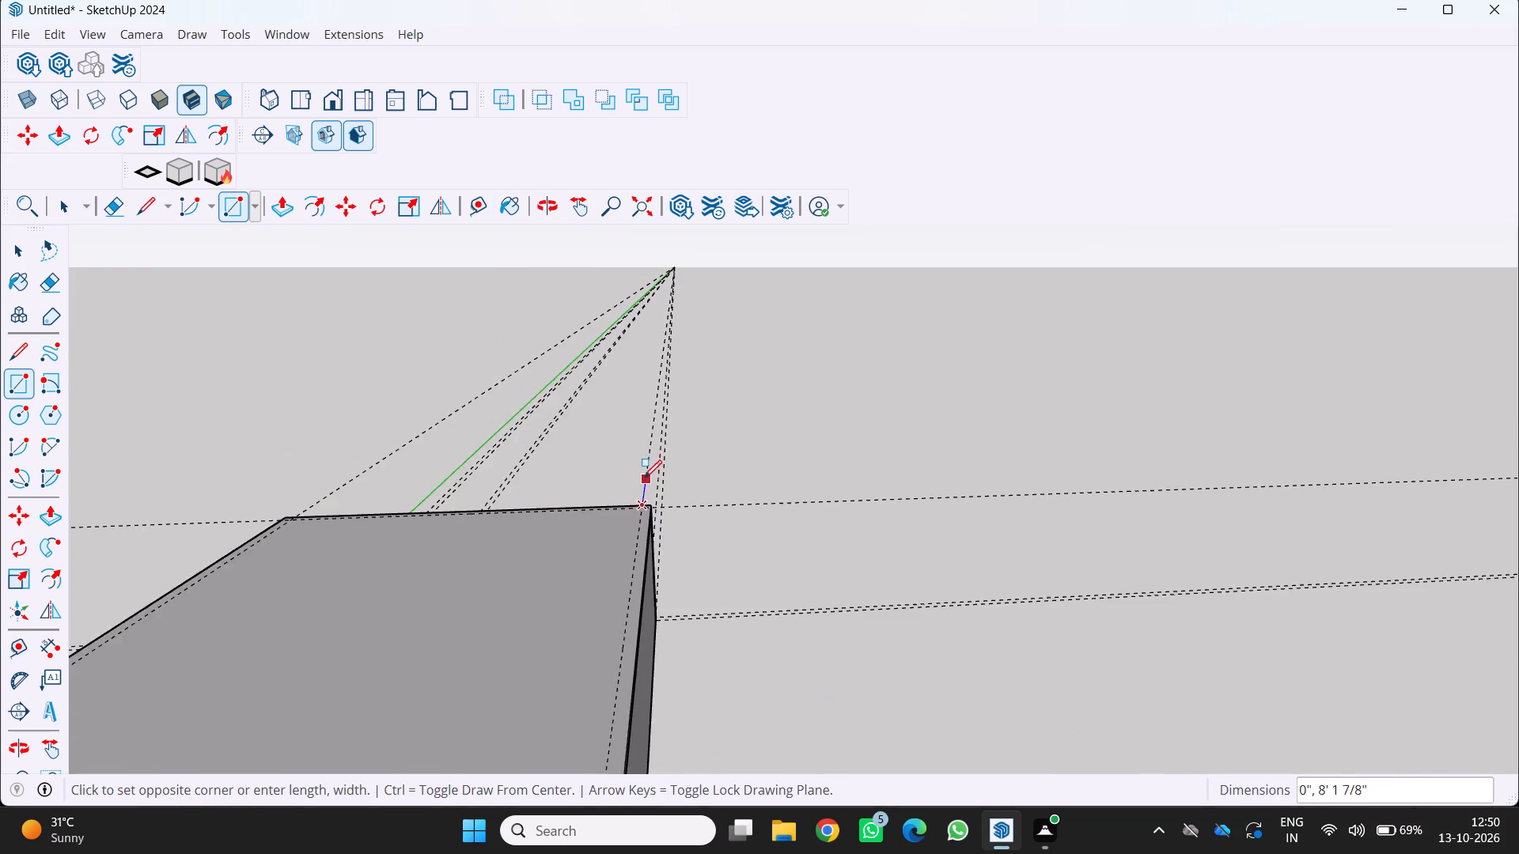
pyautogui.scroll(-11, 644, 478)
pyautogui.scroll(12, 630, 766)
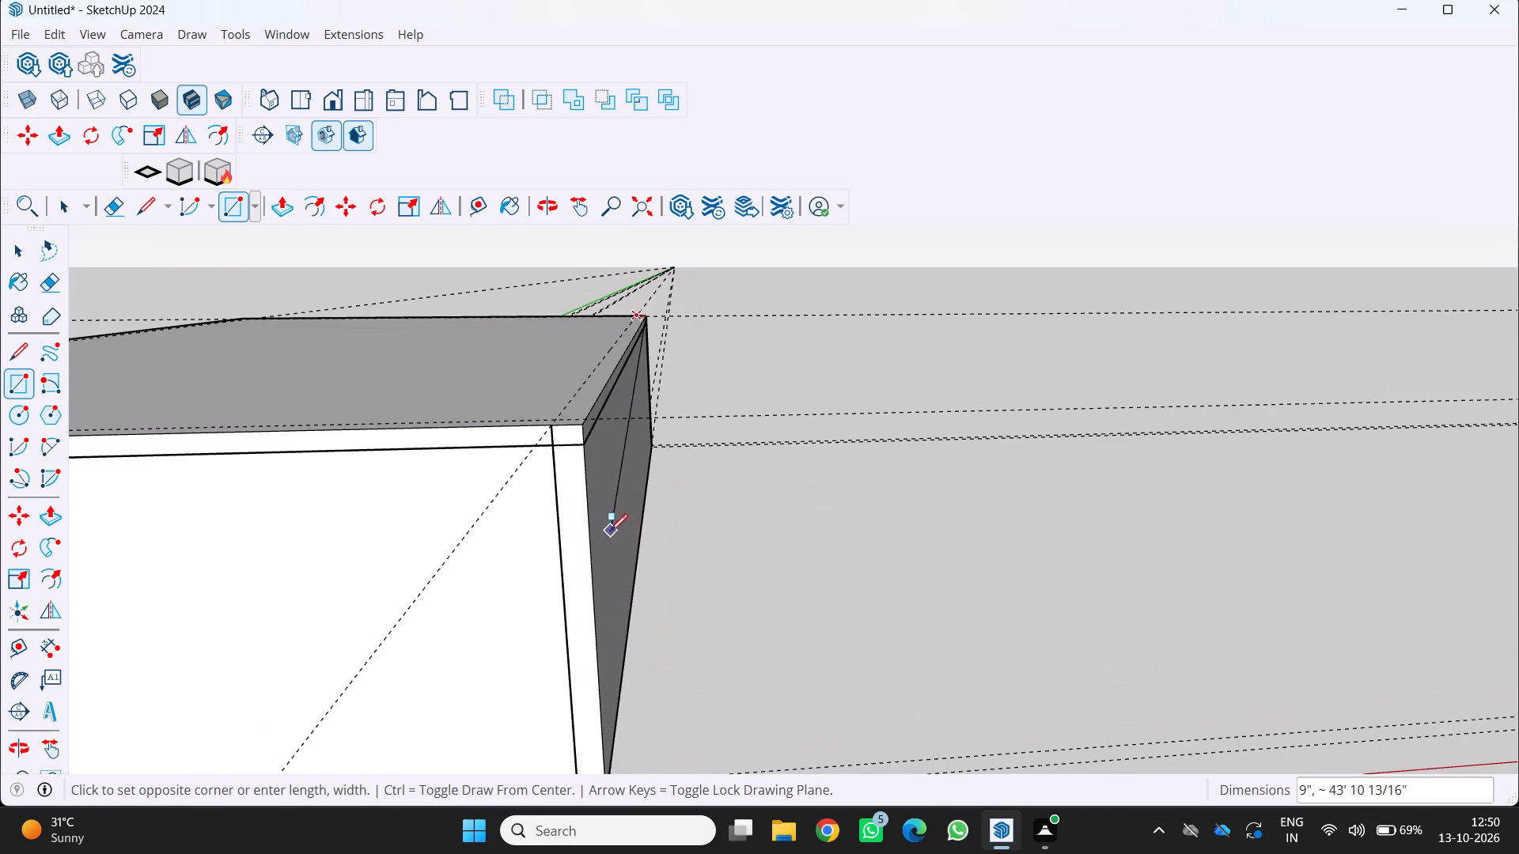
pyautogui.scroll(1, 576, 458)
pyautogui.moveTo(578, 402); pyautogui.dragTo(640, 452, button='middle')
pyautogui.scroll(-3, 640, 452)
pyautogui.middleClick(640, 452)
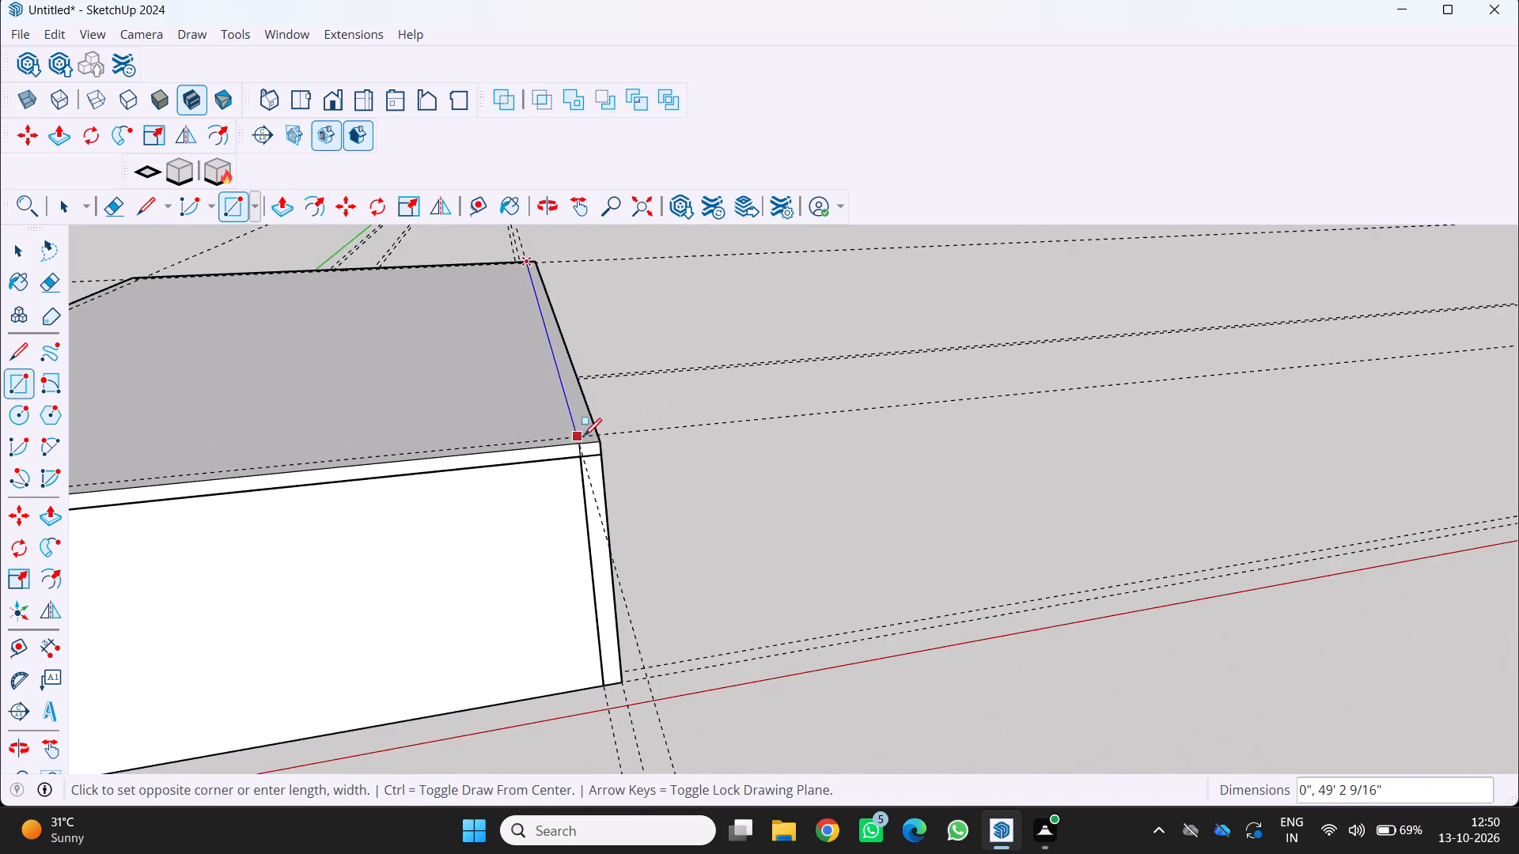
pyautogui.scroll(4, 590, 433)
pyautogui.click(607, 445)
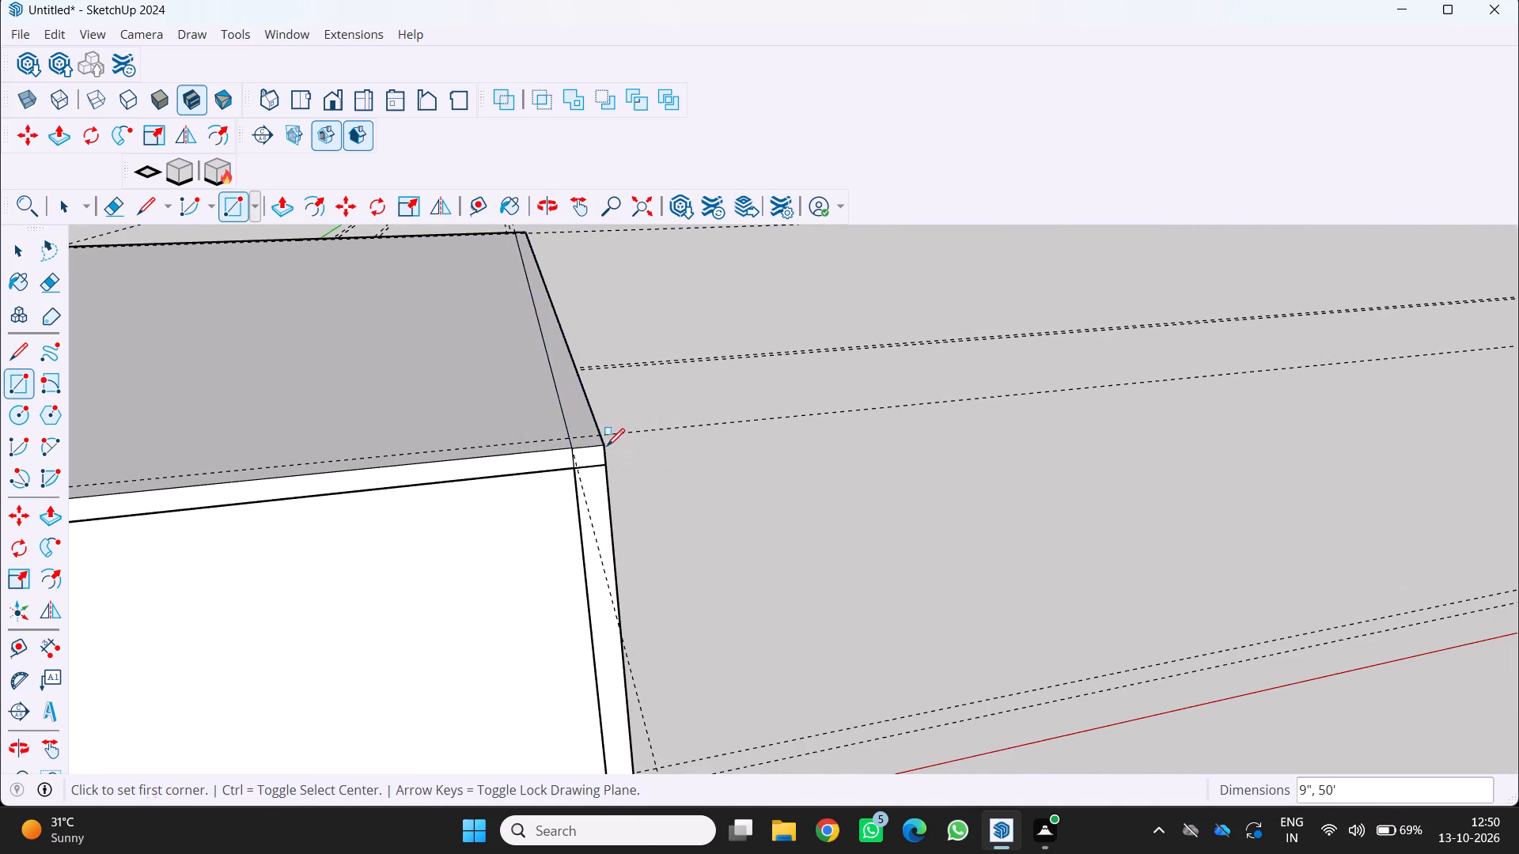
# Push/pull the 9" strip along the roof's long edge farthest from the green axis upward 10' to form an upper-storey wall.
pyautogui.scroll(-4, 529, 370)
pyautogui.press('p')
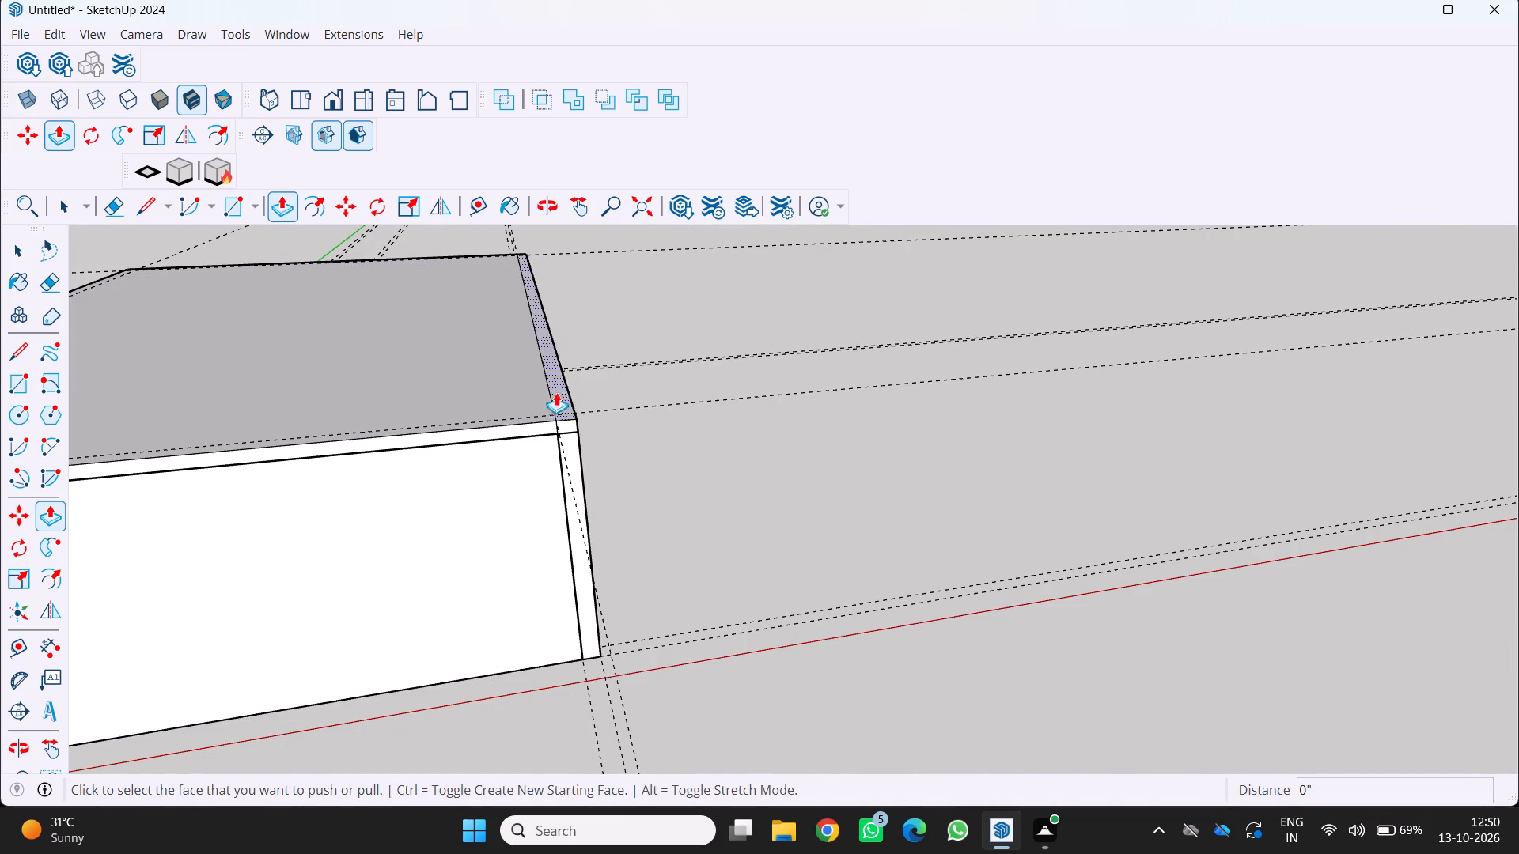
pyautogui.click(561, 399)
pyautogui.scroll(-8, 543, 323)
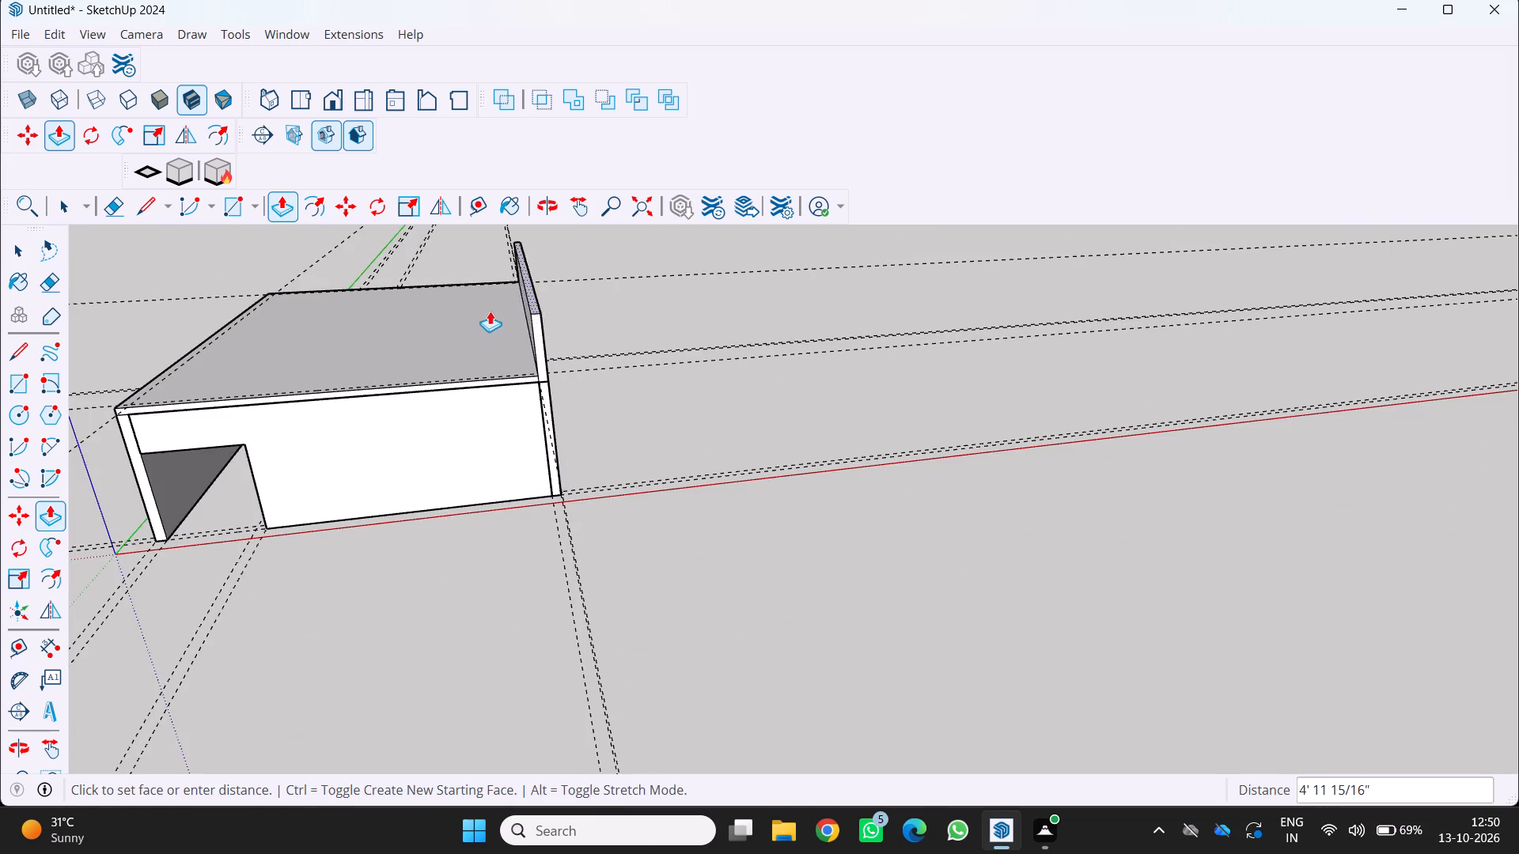
pyautogui.scroll(-2, 490, 311)
pyautogui.moveTo(488, 311); pyautogui.dragTo(226, 285, button='middle')
pyautogui.scroll(-2, 232, 285)
pyautogui.moveTo(415, 324); pyautogui.dragTo(642, 422, button='middle')
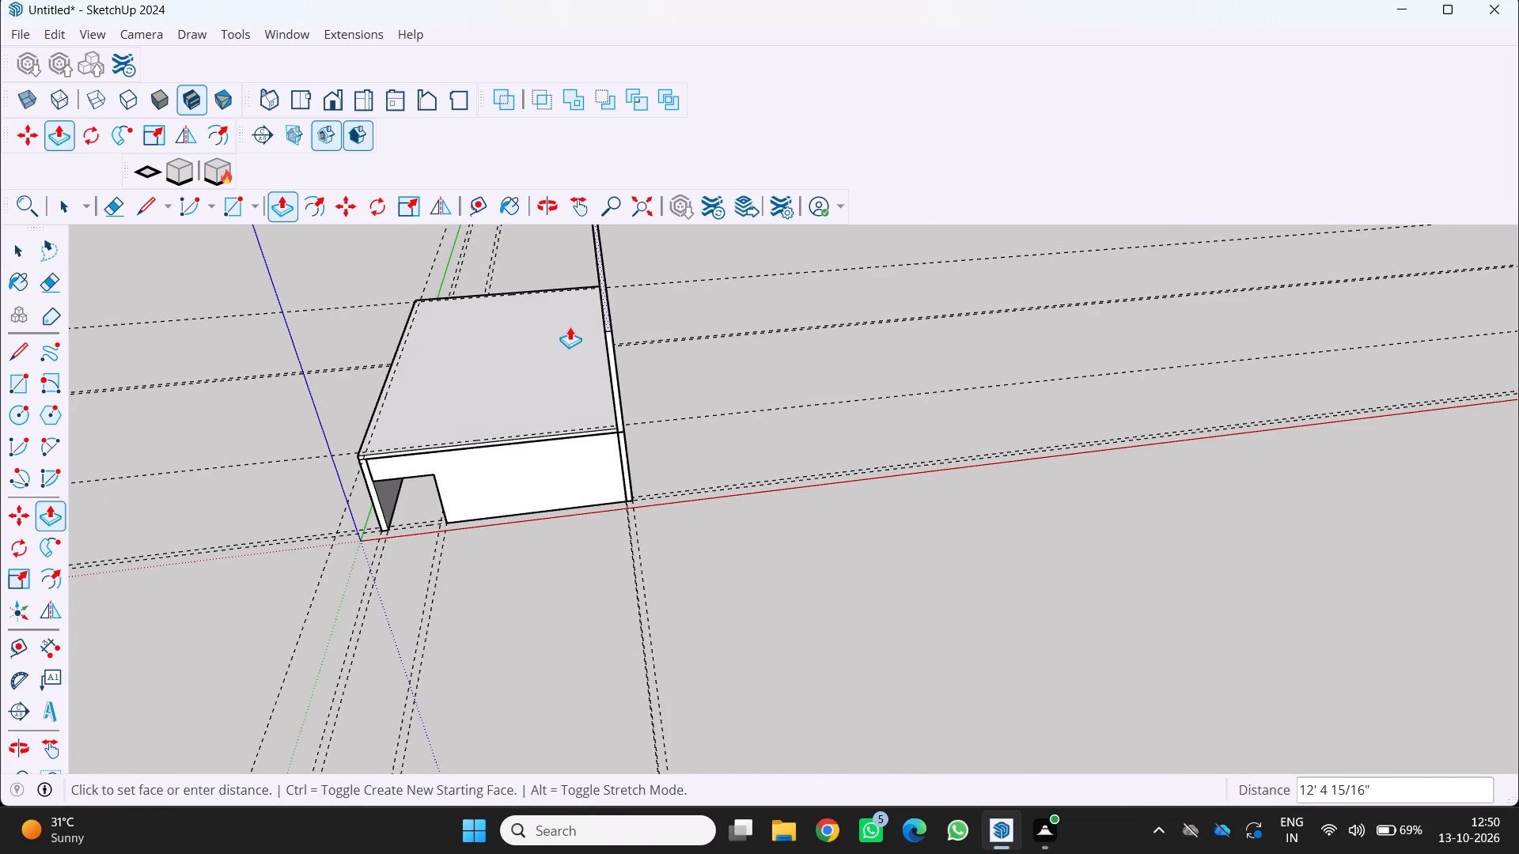
pyautogui.write("10'")
pyautogui.press('Return')
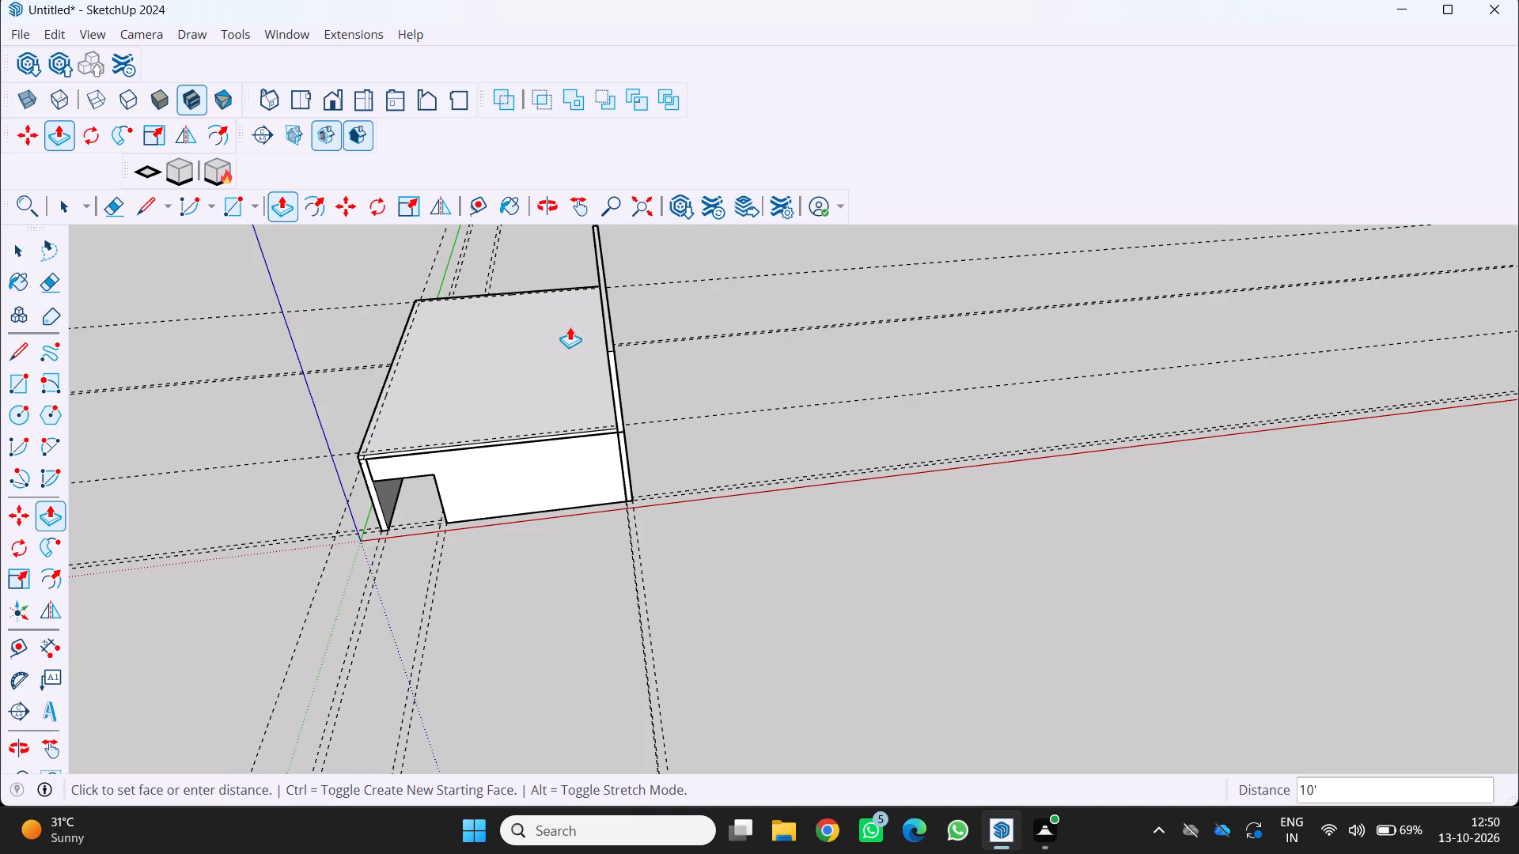
pyautogui.press('space')
pyautogui.press('space')
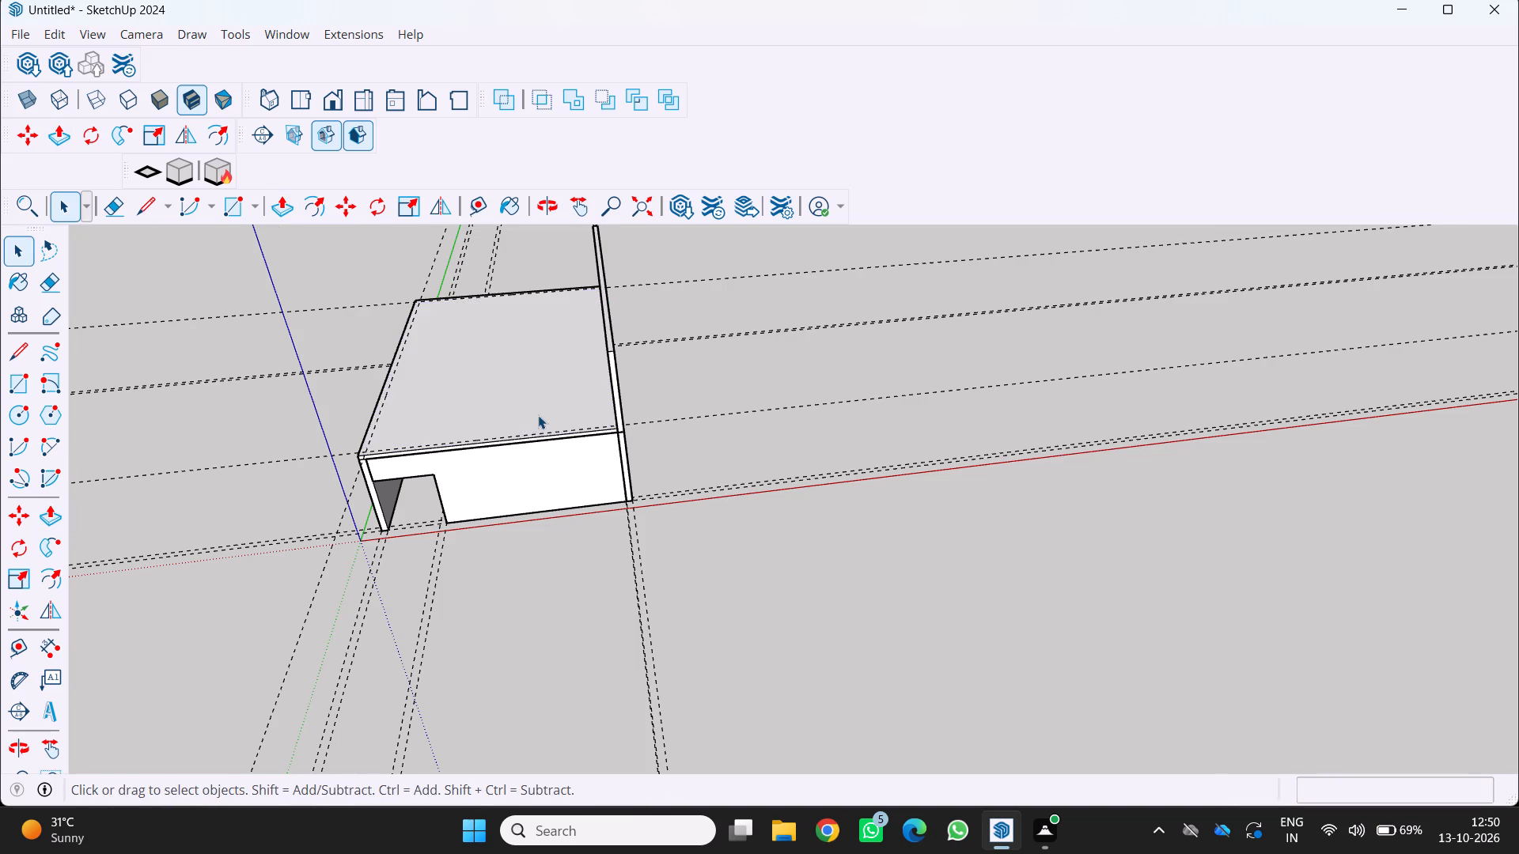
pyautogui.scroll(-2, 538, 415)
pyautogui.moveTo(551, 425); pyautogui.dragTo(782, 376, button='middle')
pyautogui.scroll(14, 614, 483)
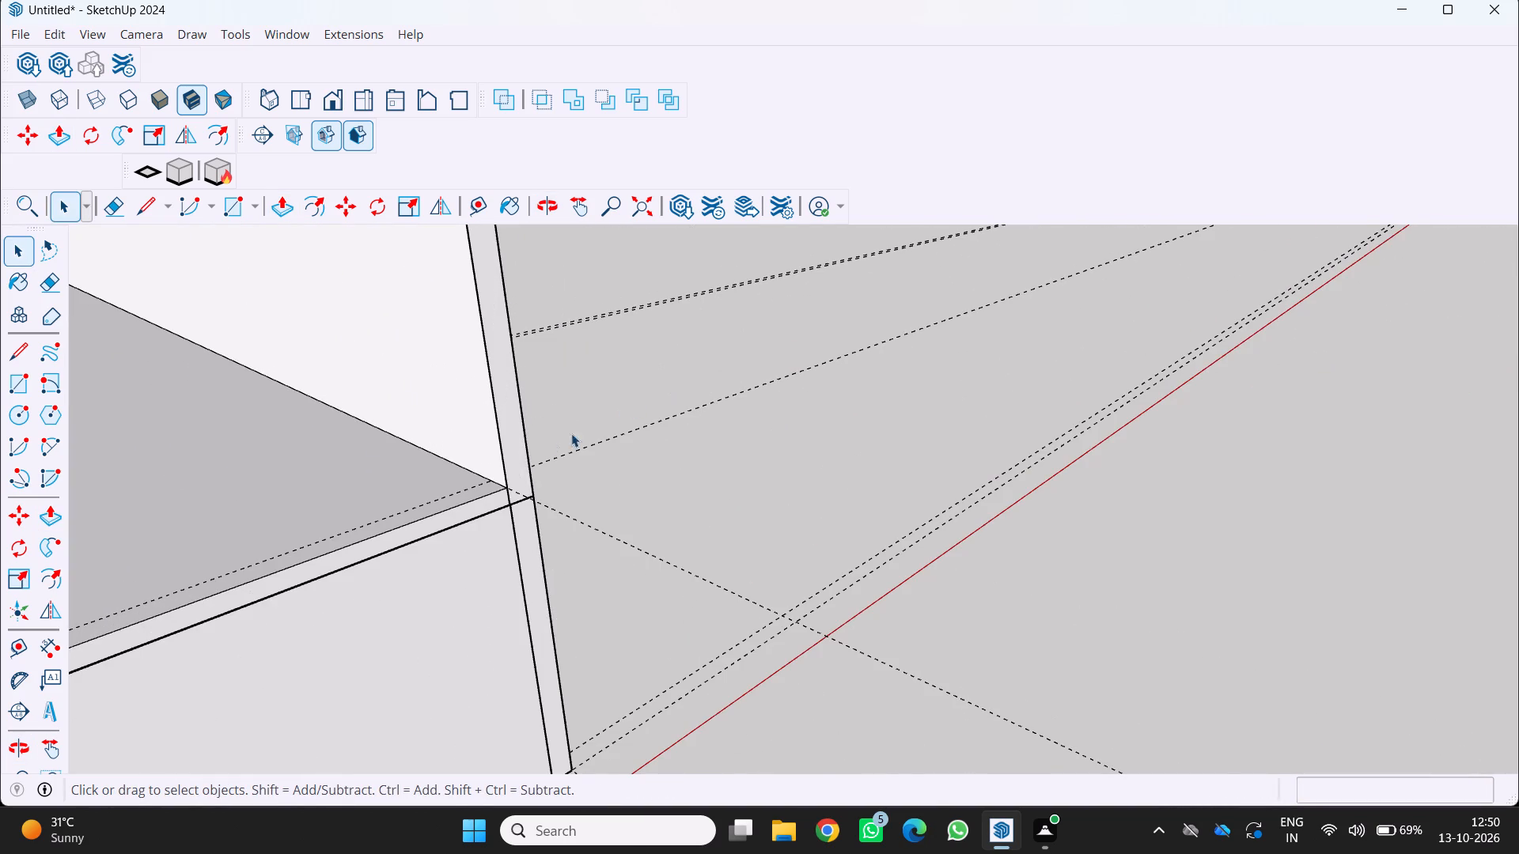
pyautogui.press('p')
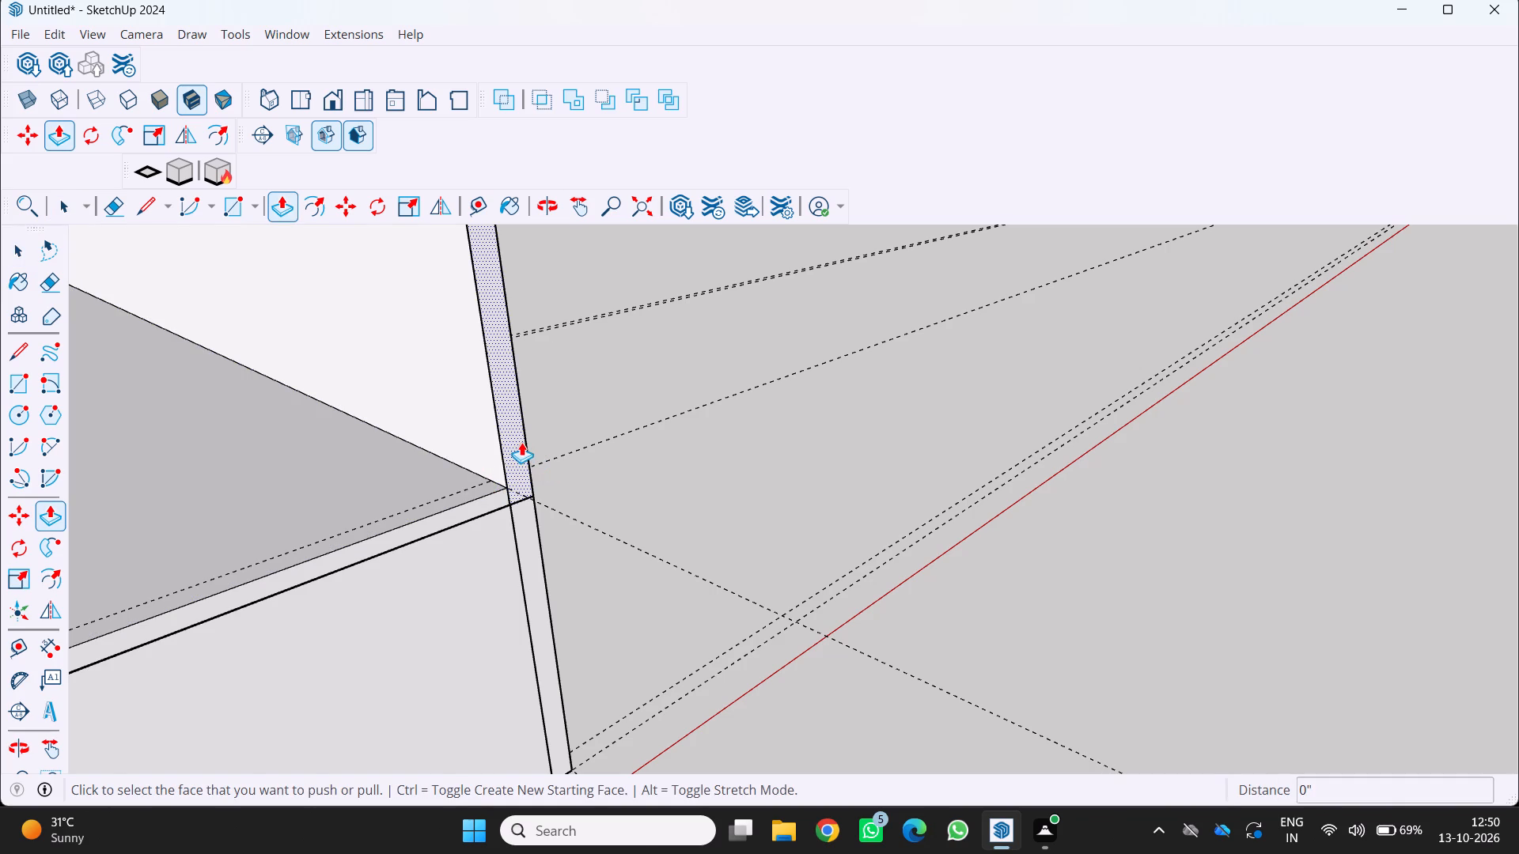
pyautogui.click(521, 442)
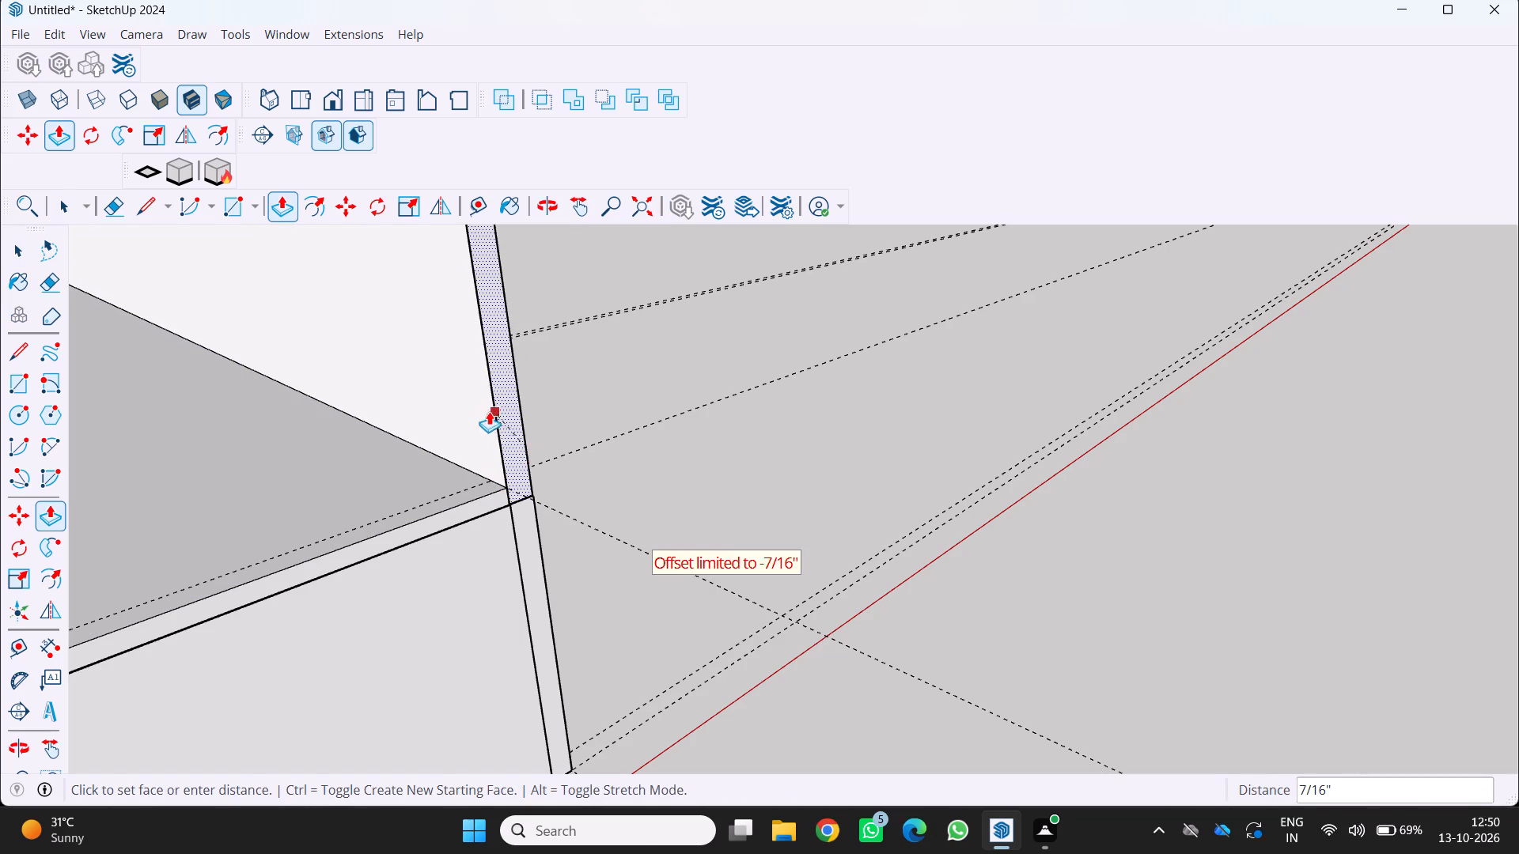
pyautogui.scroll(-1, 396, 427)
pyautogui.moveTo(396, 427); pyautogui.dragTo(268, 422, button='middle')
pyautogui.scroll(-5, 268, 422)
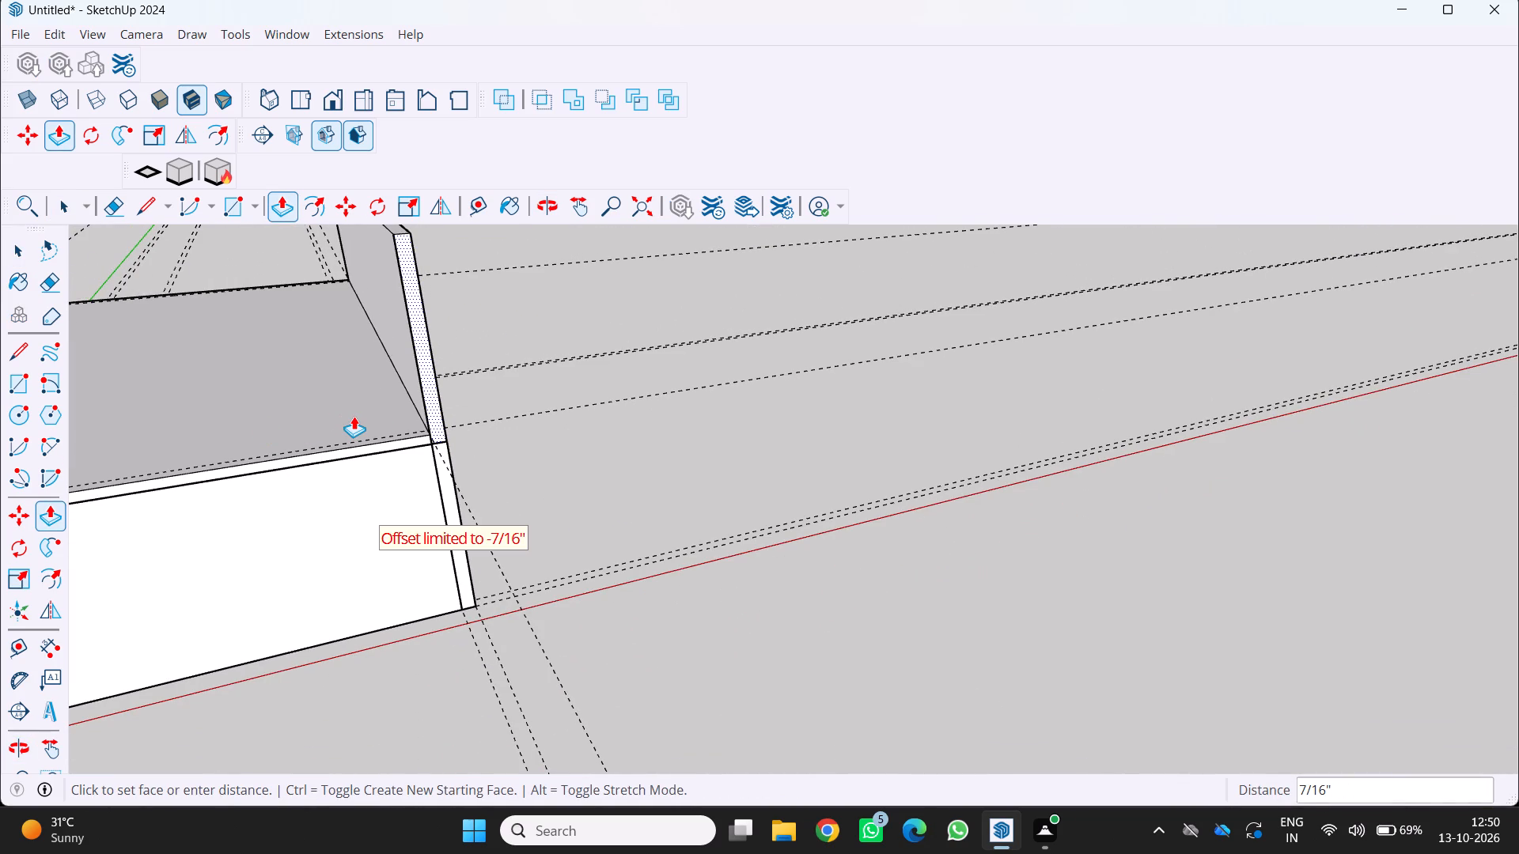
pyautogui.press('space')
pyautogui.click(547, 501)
# Examine the raised upper-storey side wall and the roof guides from the front, above and the opposite long side.
pyautogui.scroll(-4, 475, 442)
pyautogui.moveTo(461, 362); pyautogui.dragTo(276, 299, button='middle')
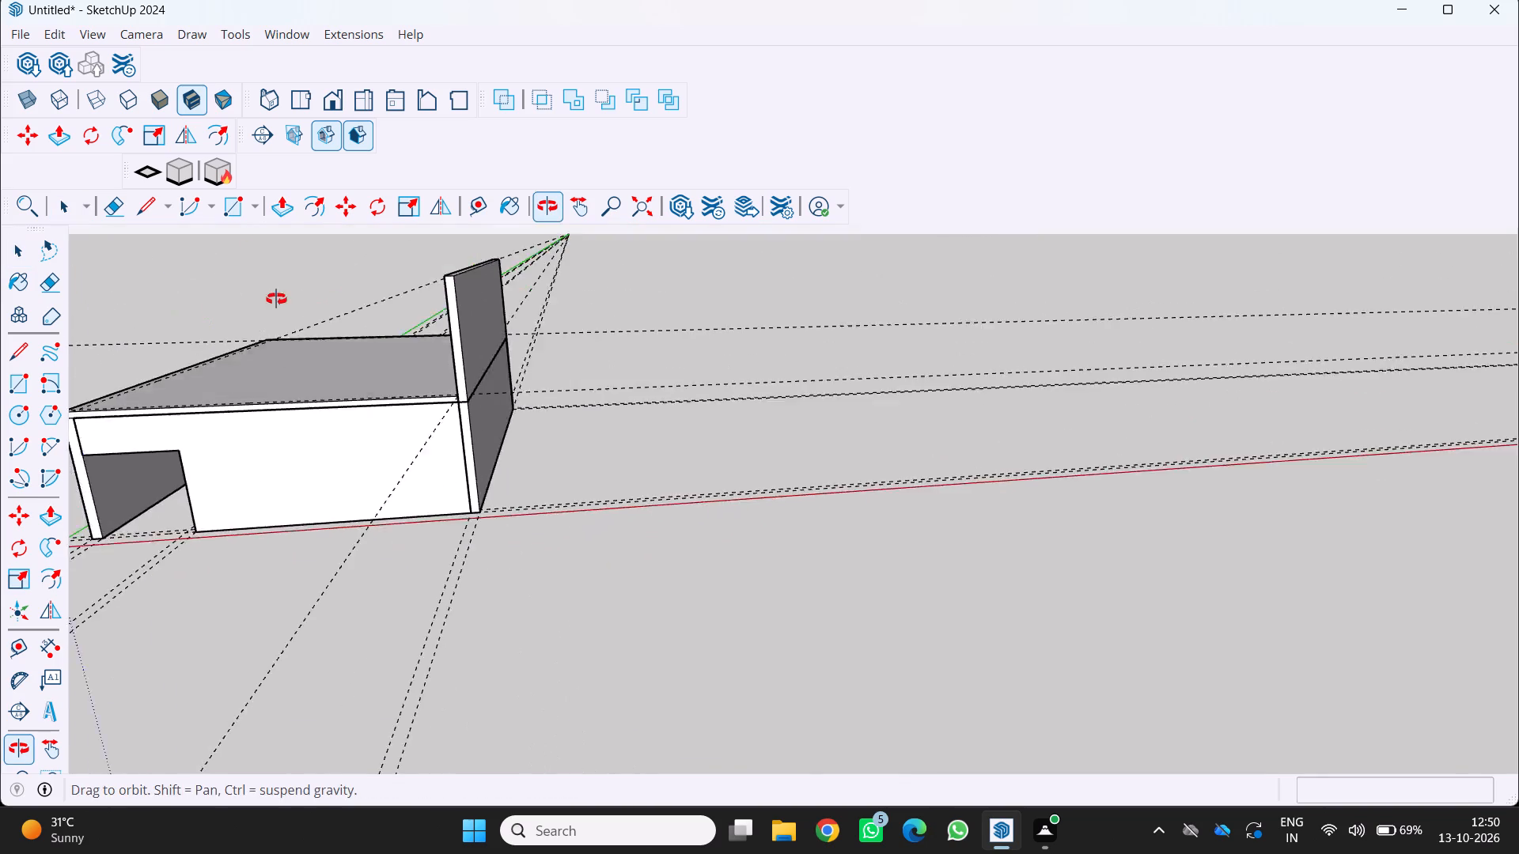
pyautogui.moveTo(276, 299); pyautogui.dragTo(273, 298, button='middle')
pyautogui.scroll(-2, 272, 297)
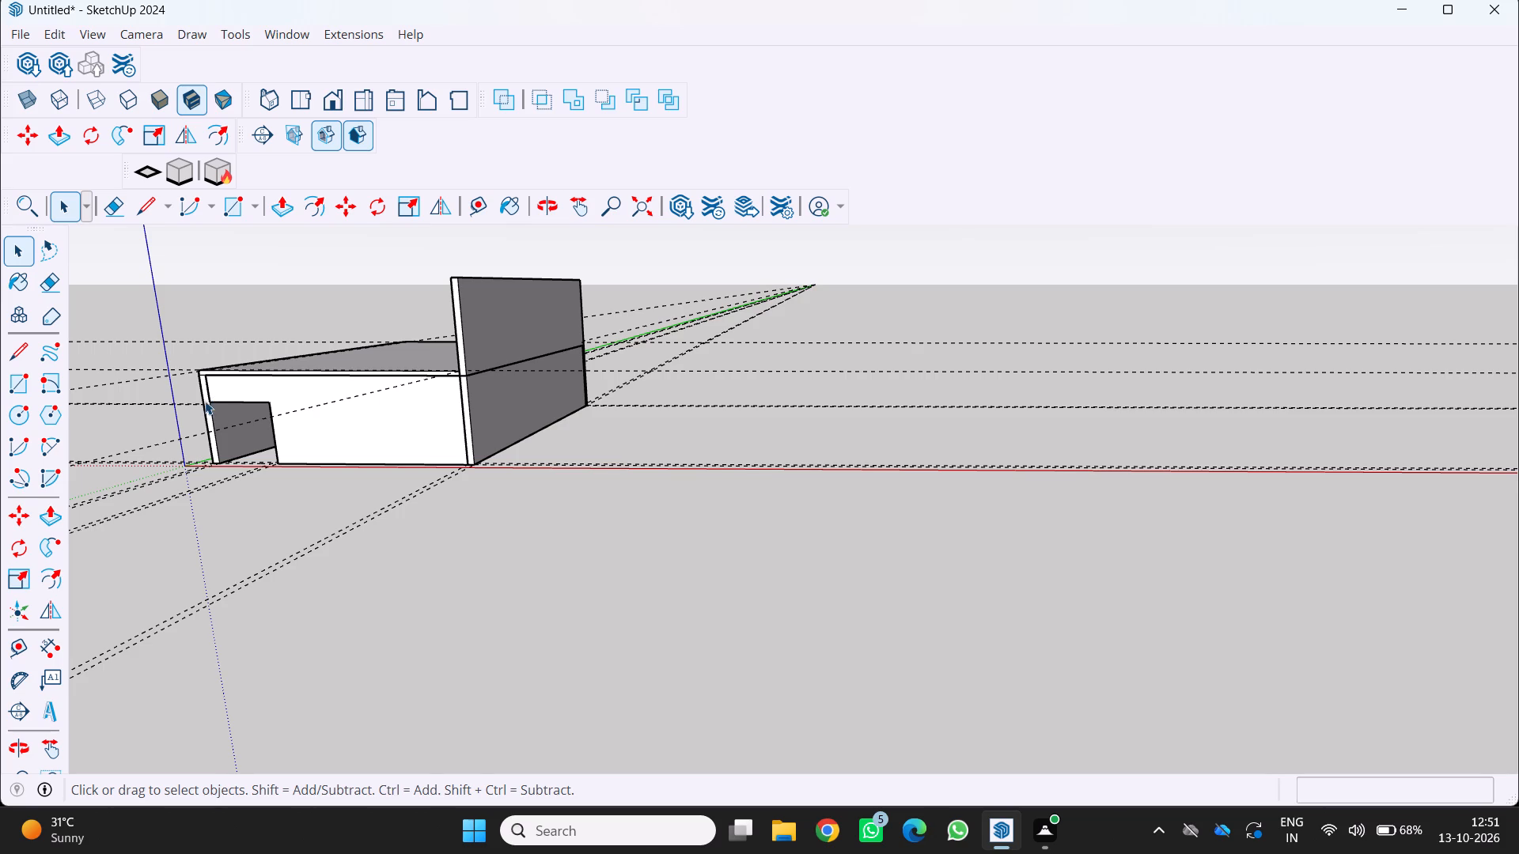
pyautogui.scroll(-2, 207, 401)
pyautogui.moveTo(206, 402); pyautogui.dragTo(379, 457, button='middle')
pyautogui.scroll(-2, 380, 457)
pyautogui.moveTo(366, 453); pyautogui.dragTo(291, 422, button='middle')
pyautogui.scroll(2, 335, 444)
pyautogui.moveTo(339, 452); pyautogui.dragTo(348, 493, button='middle')
pyautogui.scroll(-4, 345, 495)
pyautogui.scroll(2, 405, 471)
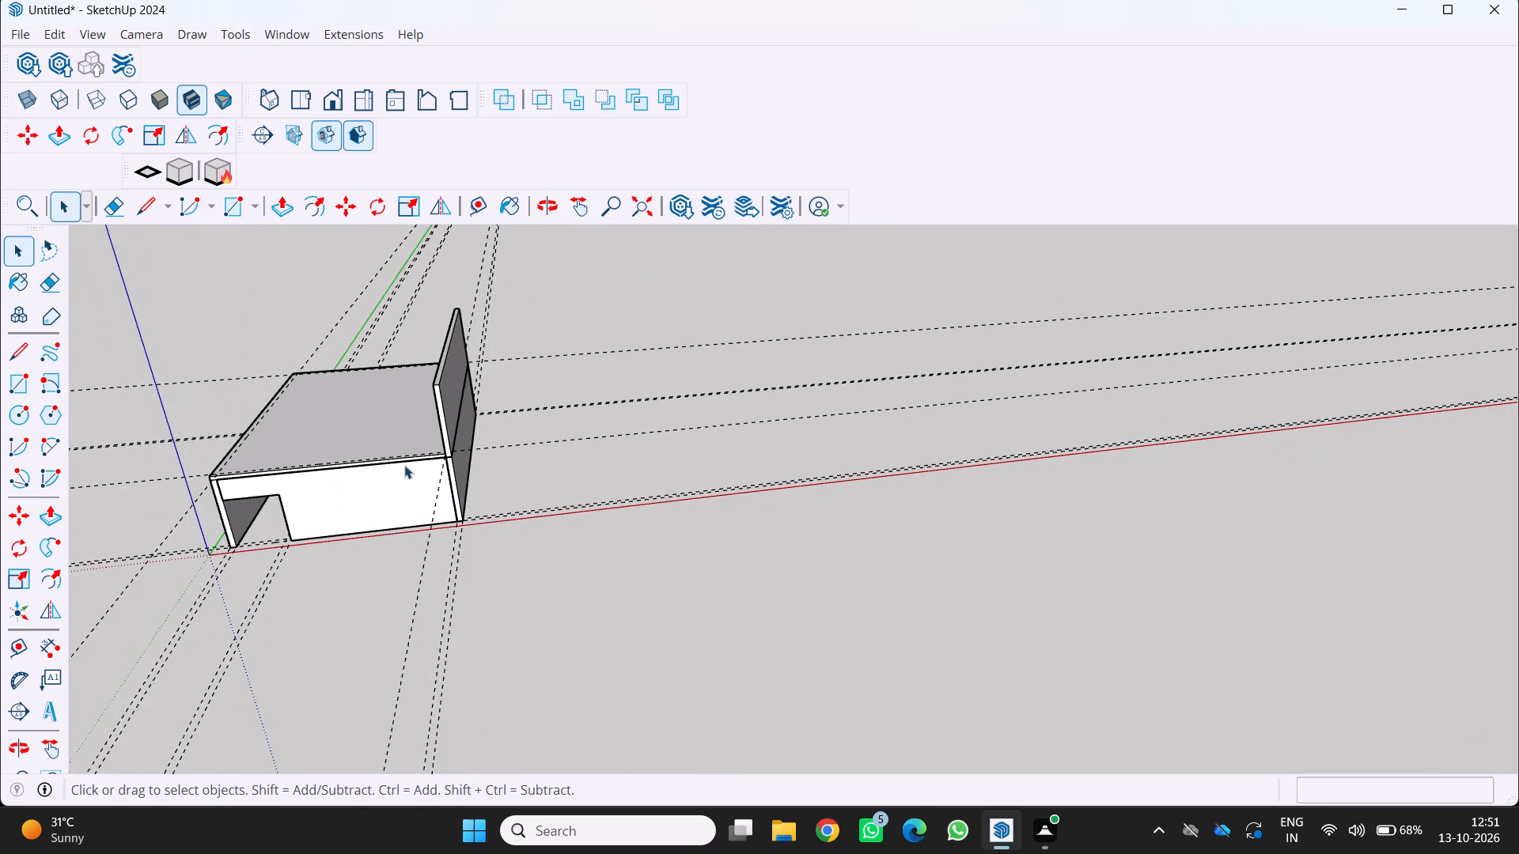
pyautogui.moveTo(402, 463); pyautogui.dragTo(328, 422, button='middle')
pyautogui.scroll(4, 392, 440)
pyautogui.moveTo(412, 443); pyautogui.dragTo(506, 502, button='middle')
pyautogui.scroll(-3, 512, 502)
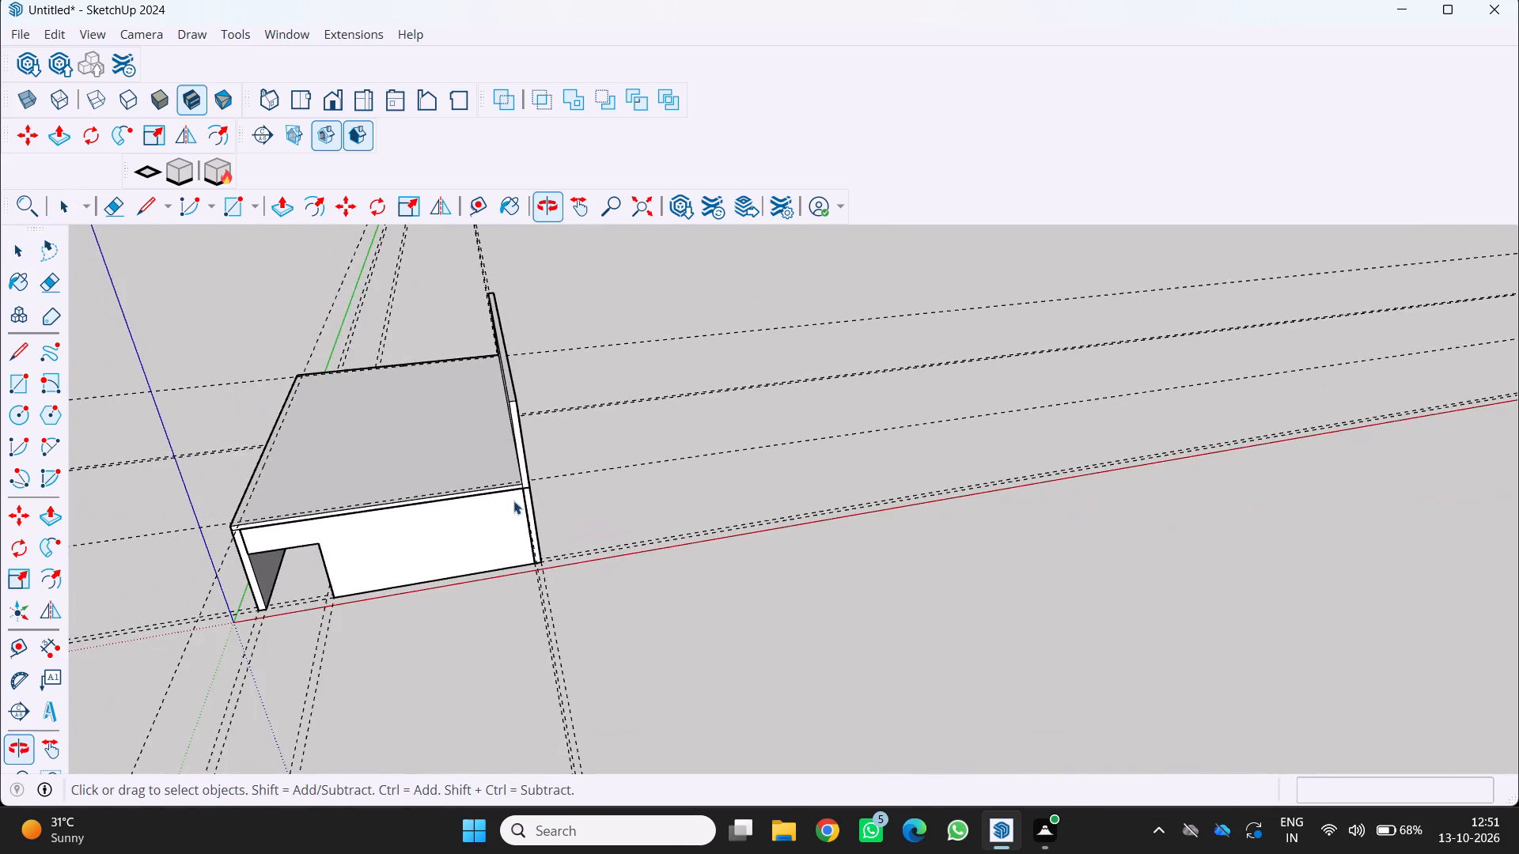
pyautogui.moveTo(513, 499); pyautogui.dragTo(439, 454, button='middle')
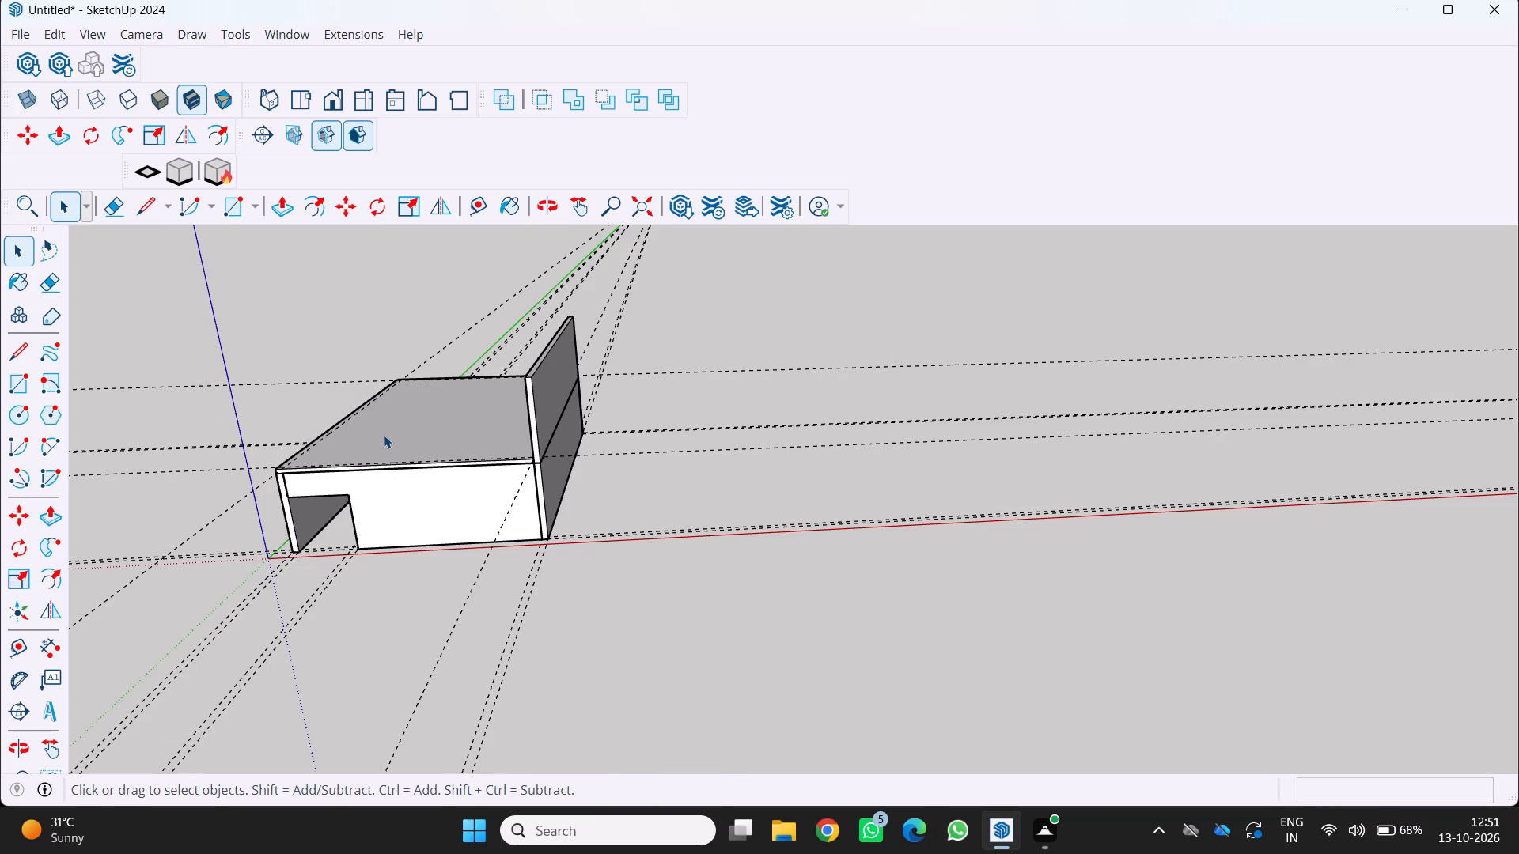
pyautogui.scroll(-2, 423, 426)
pyautogui.moveTo(382, 444); pyautogui.dragTo(673, 493, button='middle')
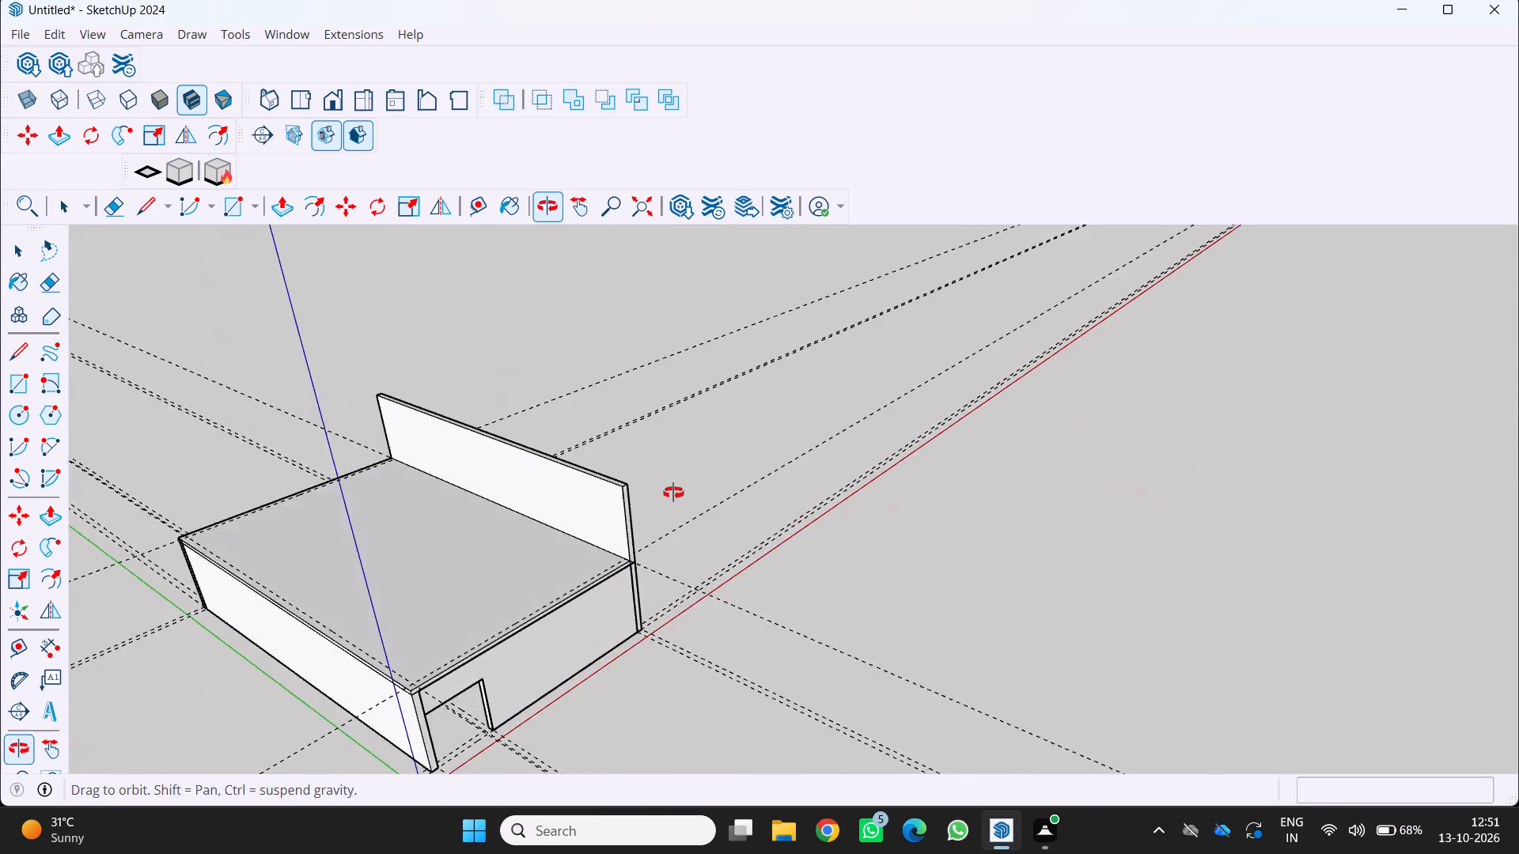
pyautogui.moveTo(673, 493); pyautogui.dragTo(687, 488, button='middle')
pyautogui.scroll(-3, 688, 487)
pyautogui.moveTo(663, 614); pyautogui.dragTo(441, 550, button='middle')
pyautogui.scroll(1, 649, 612)
pyautogui.middleClick(438, 550)
pyautogui.scroll(6, 542, 541)
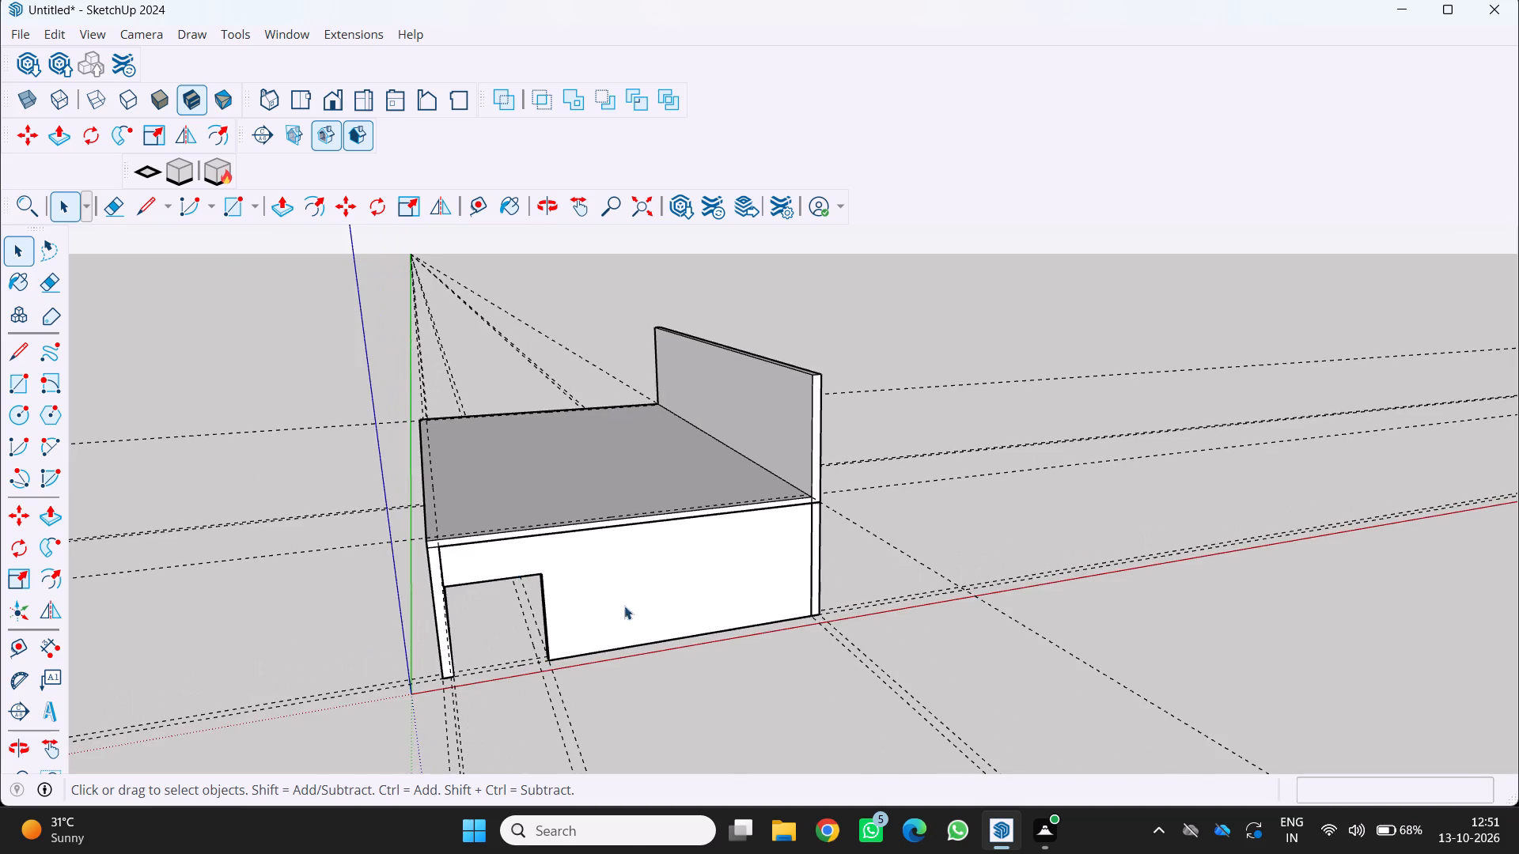
pyautogui.scroll(2, 782, 608)
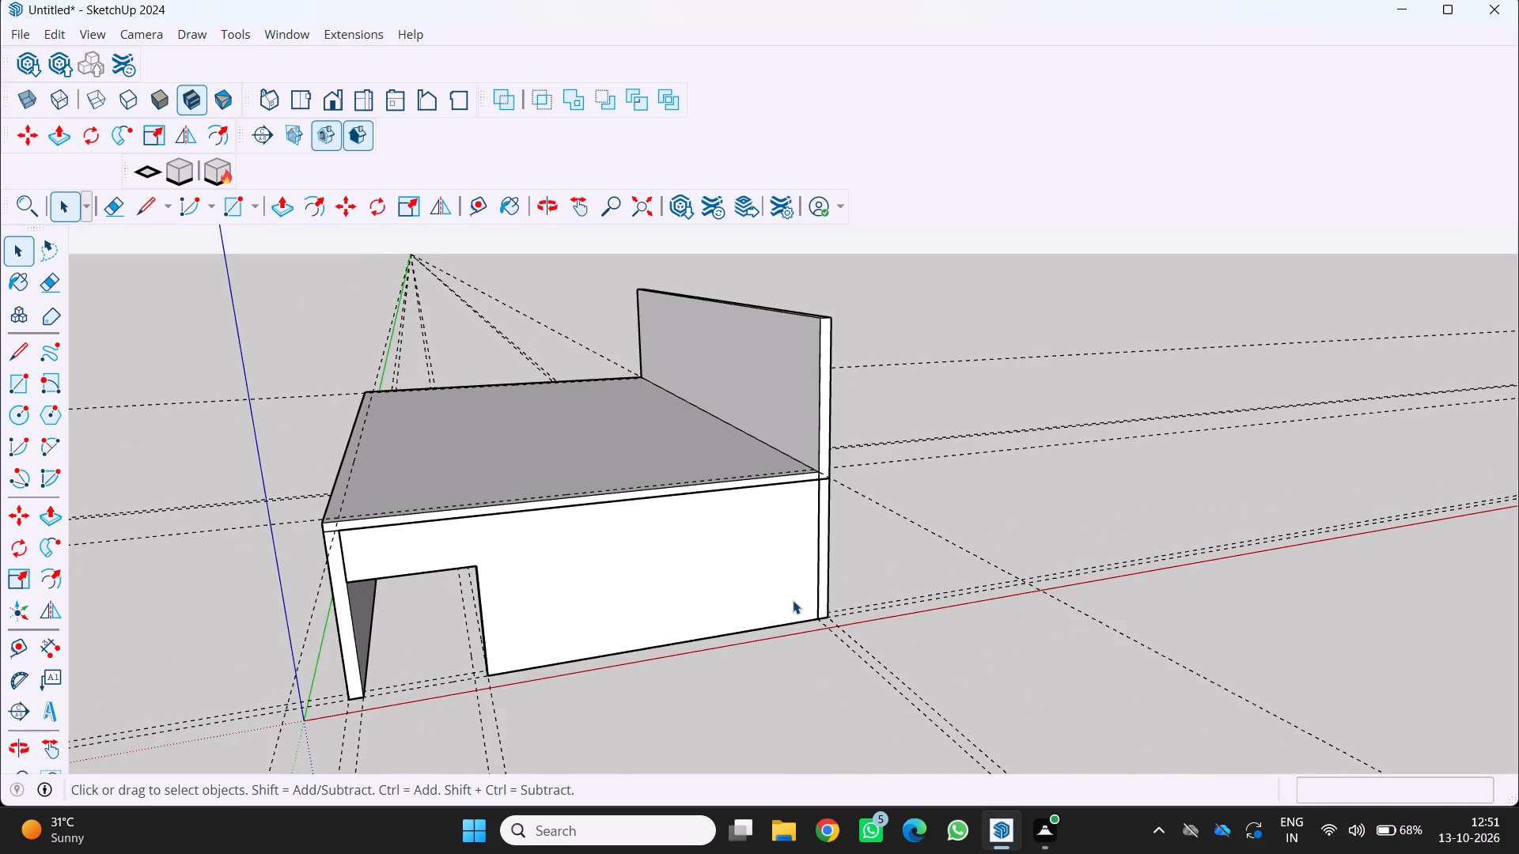
pyautogui.scroll(-3, 793, 600)
pyautogui.moveTo(795, 615); pyautogui.dragTo(929, 667, button='middle')
pyautogui.scroll(-3, 929, 667)
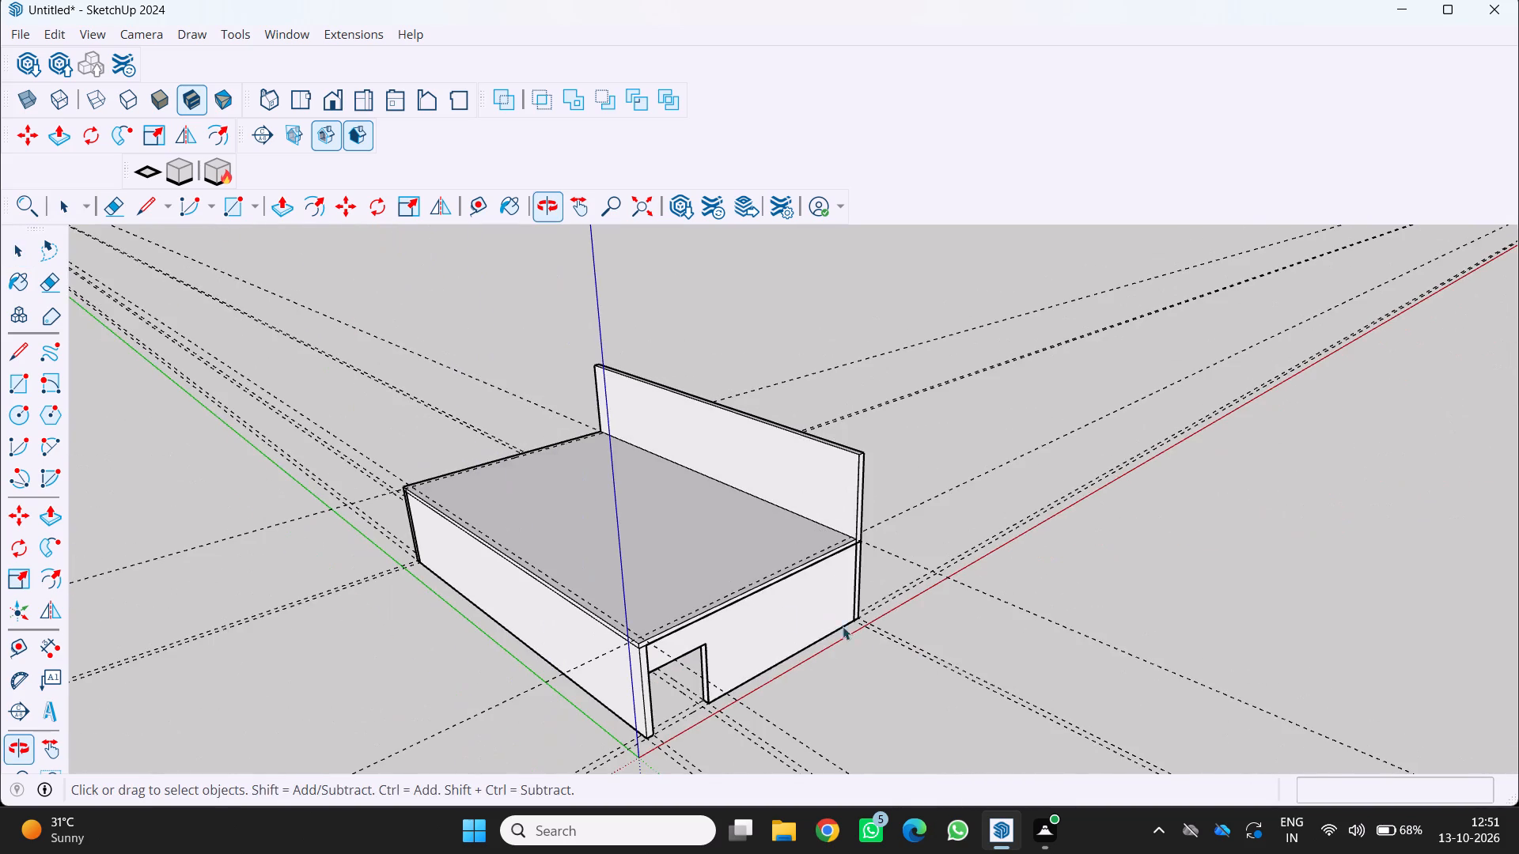
pyautogui.moveTo(509, 455); pyautogui.dragTo(866, 490, button='middle')
pyautogui.scroll(1, 509, 455)
pyautogui.scroll(-3, 911, 440)
pyautogui.moveTo(836, 512); pyautogui.dragTo(774, 538, button='middle')
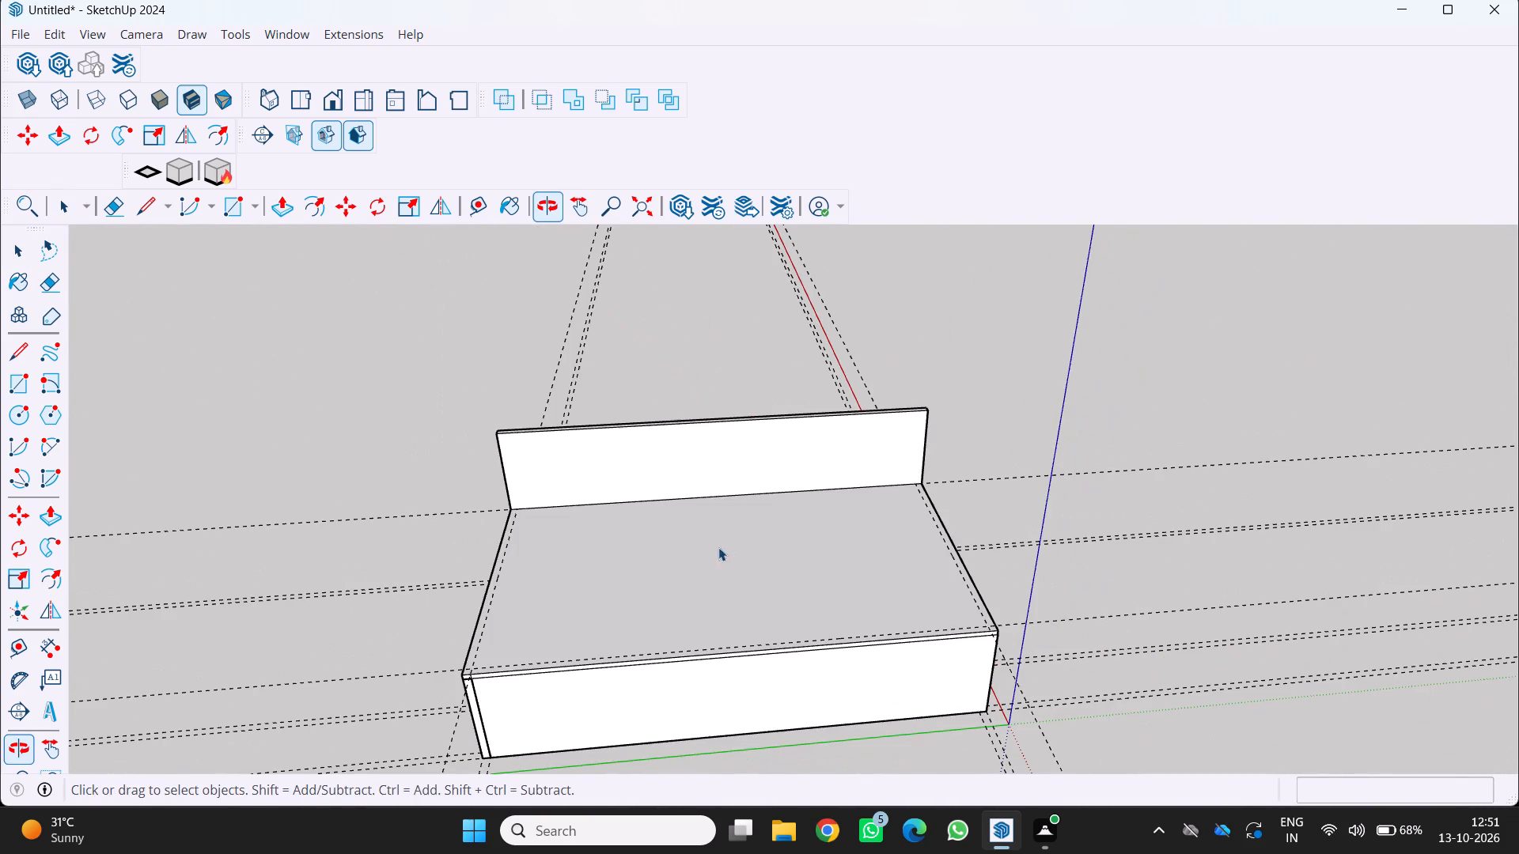
pyautogui.scroll(-2, 588, 489)
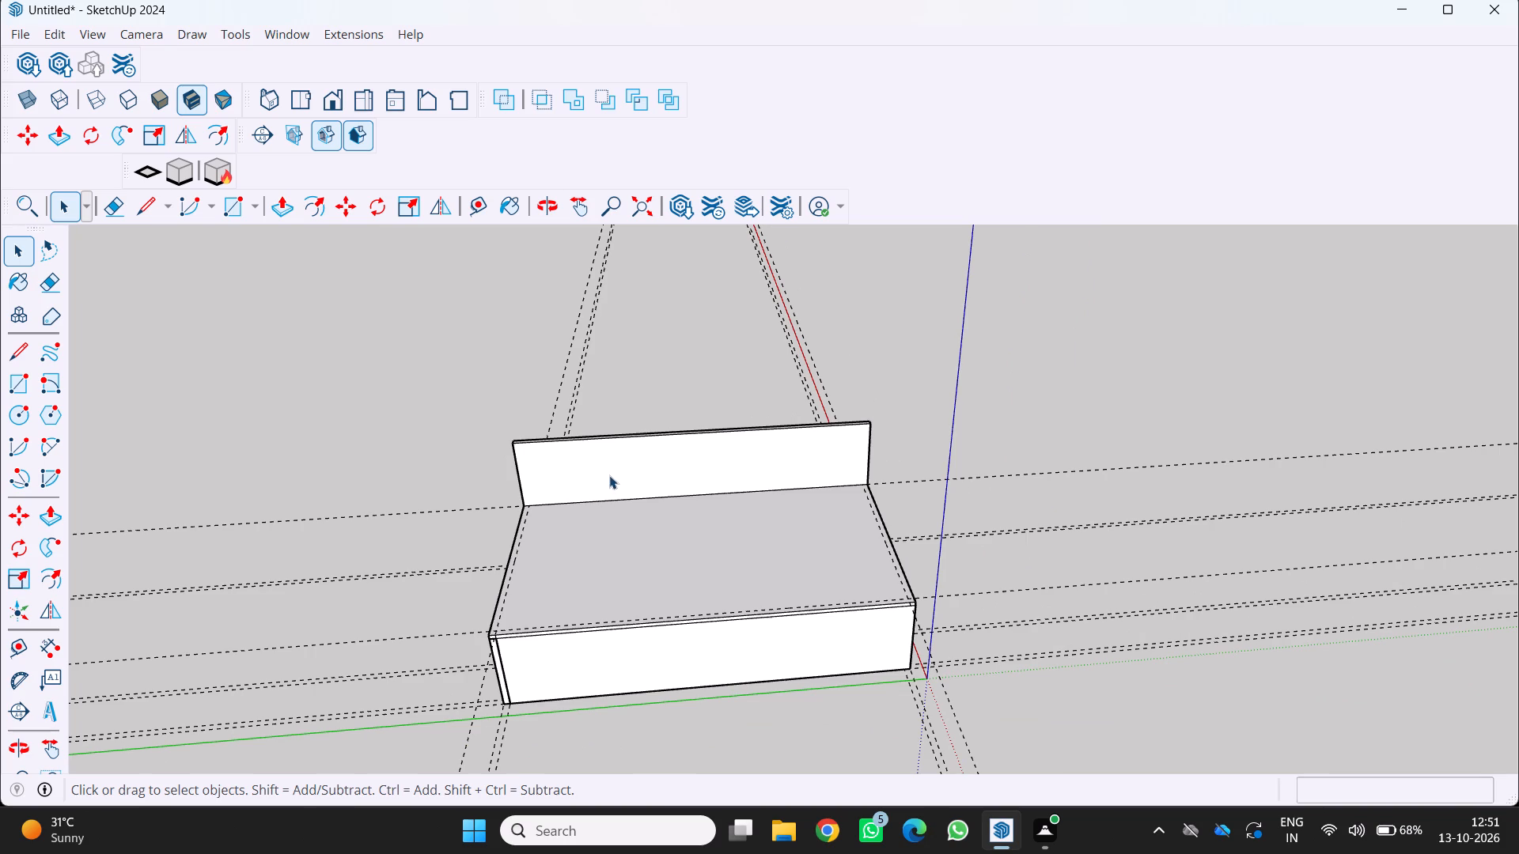
# Draw a 9" wide rectangle along the roof's back edge, from the guide at the raised wall to the opposite back corner.
pyautogui.scroll(-1, 597, 478)
pyautogui.scroll(1, 430, 436)
pyautogui.scroll(7, 520, 487)
pyautogui.moveTo(511, 512); pyautogui.dragTo(598, 459, button='middle')
pyautogui.scroll(-3, 430, 595)
pyautogui.moveTo(459, 572); pyautogui.dragTo(527, 508, button='middle')
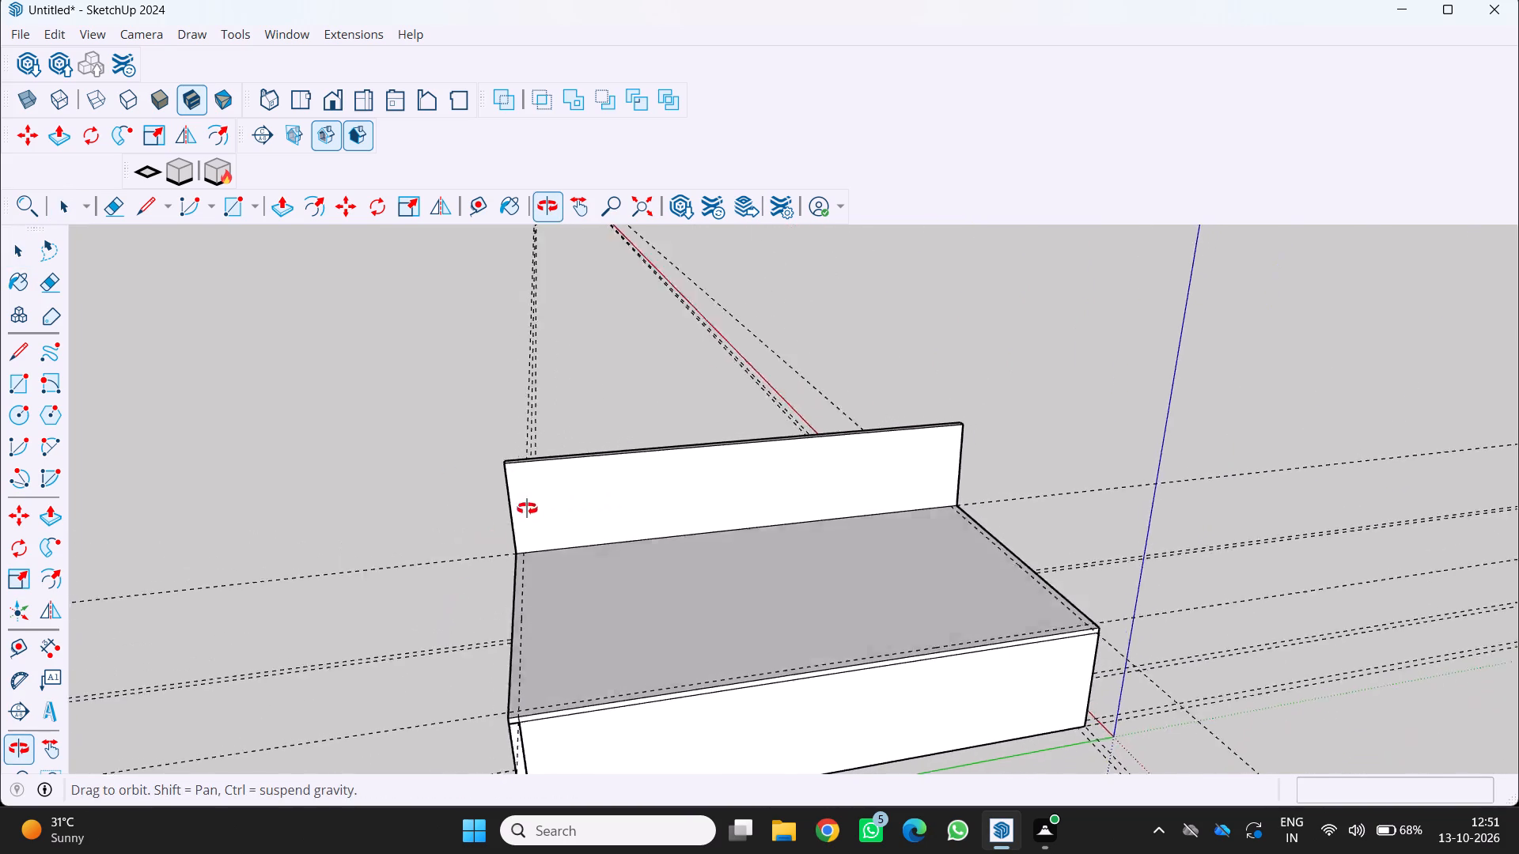
pyautogui.moveTo(527, 508); pyautogui.dragTo(638, 428, button='middle')
pyautogui.scroll(4, 544, 625)
pyautogui.moveTo(566, 603); pyautogui.dragTo(472, 695, button='middle')
pyautogui.scroll(1, 472, 695)
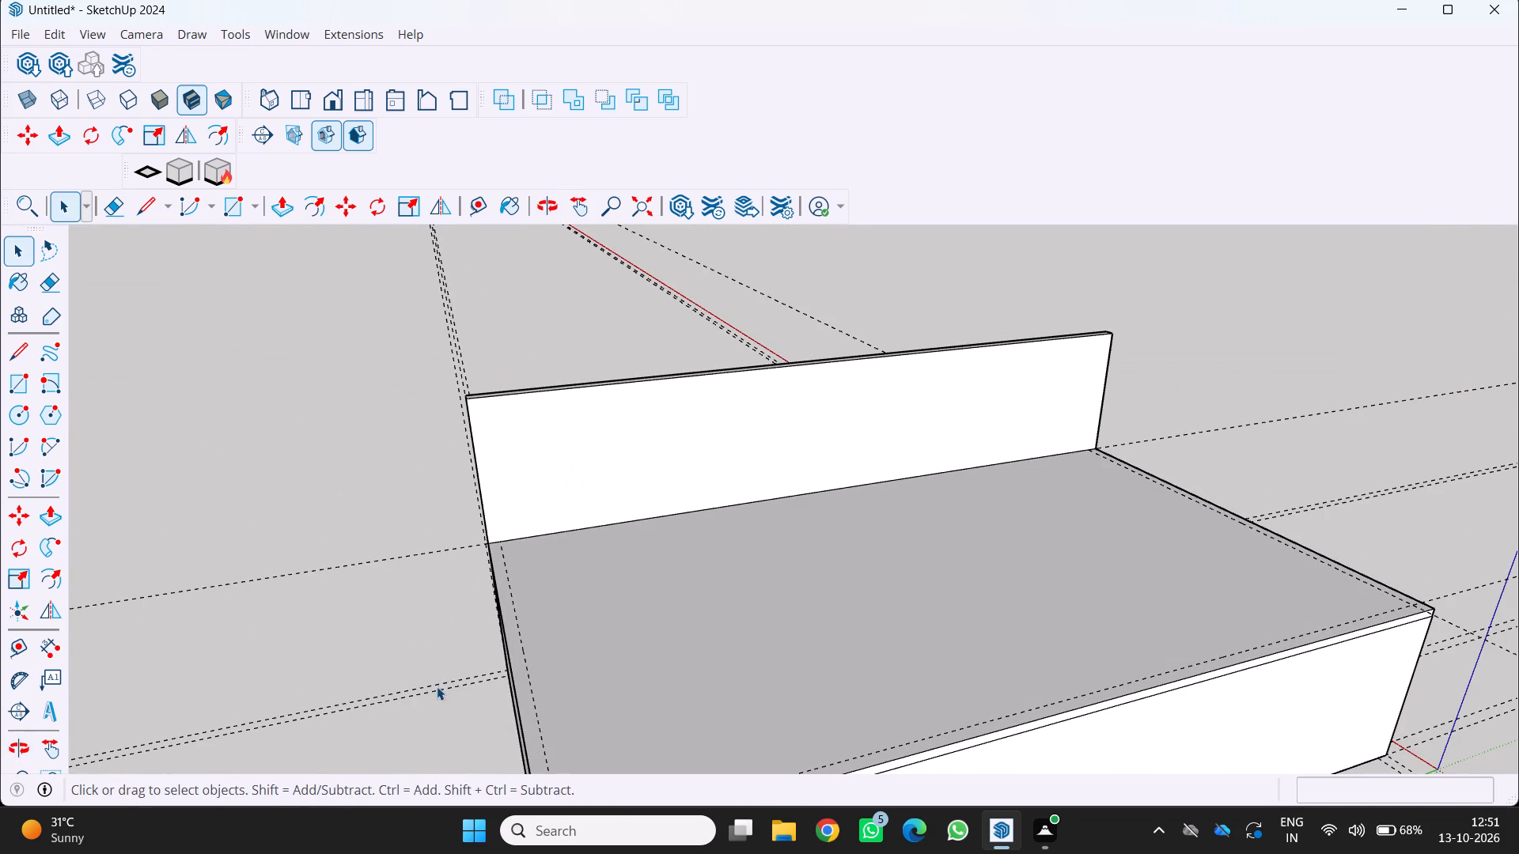
pyautogui.press('r')
pyautogui.scroll(6, 559, 596)
pyautogui.scroll(3, 586, 533)
pyautogui.scroll(3, 441, 479)
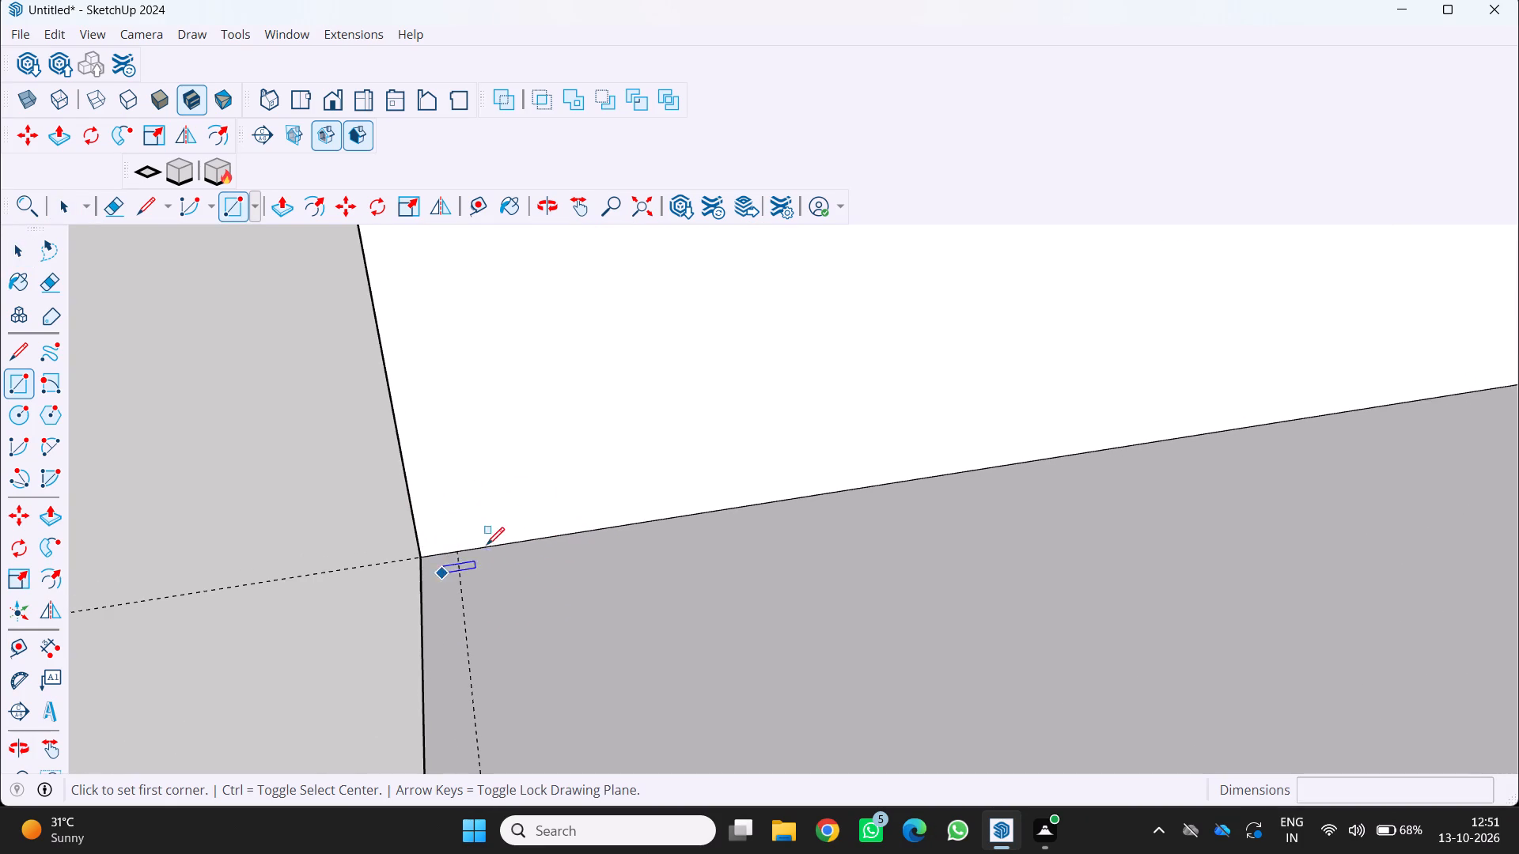
pyautogui.click(457, 555)
pyautogui.scroll(-11, 449, 545)
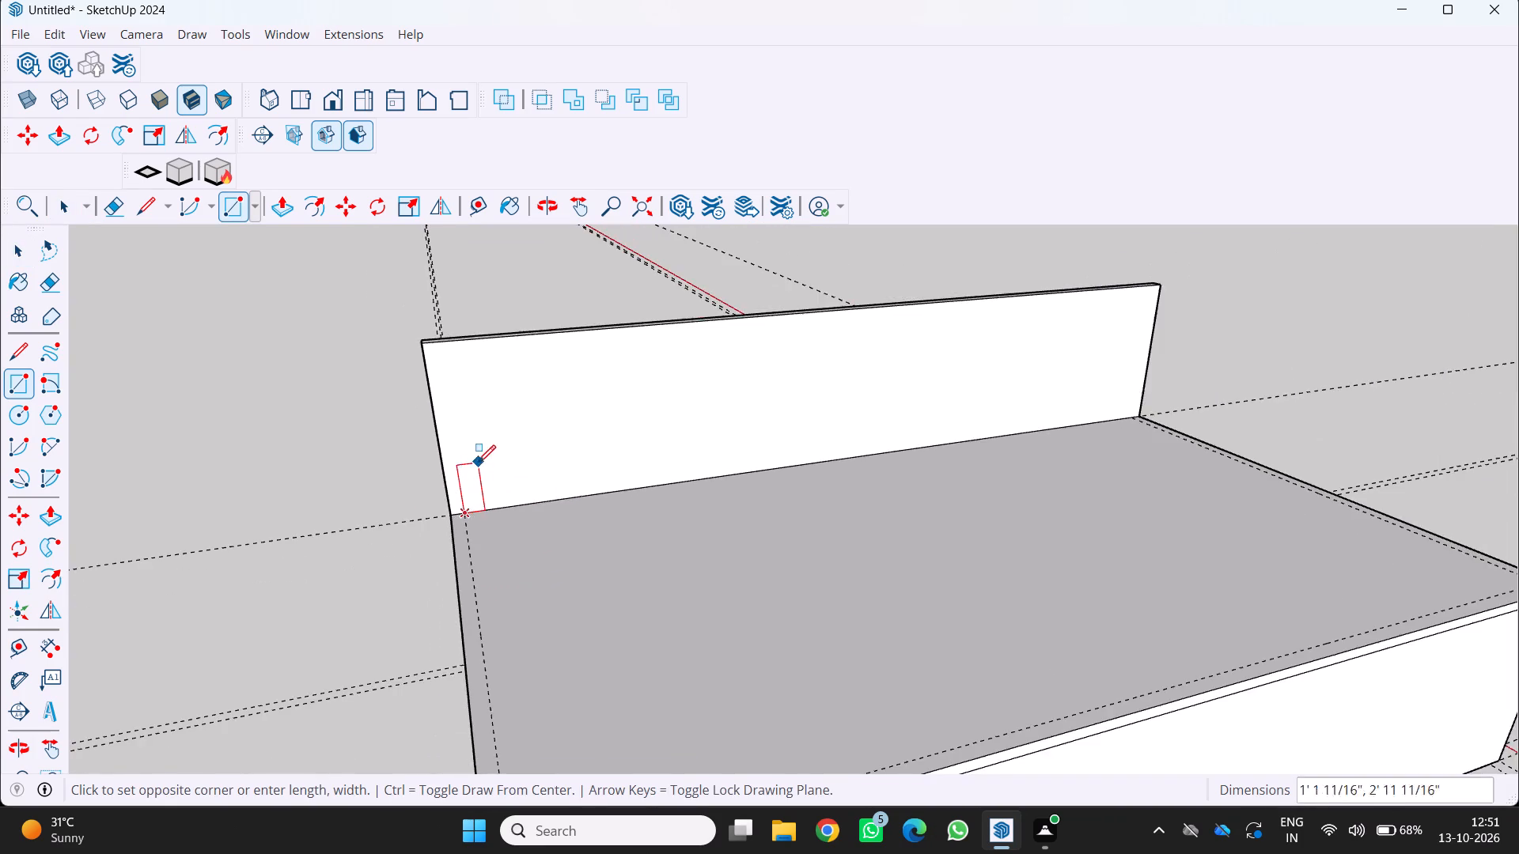
pyautogui.scroll(-12, 478, 463)
pyautogui.scroll(12, 492, 564)
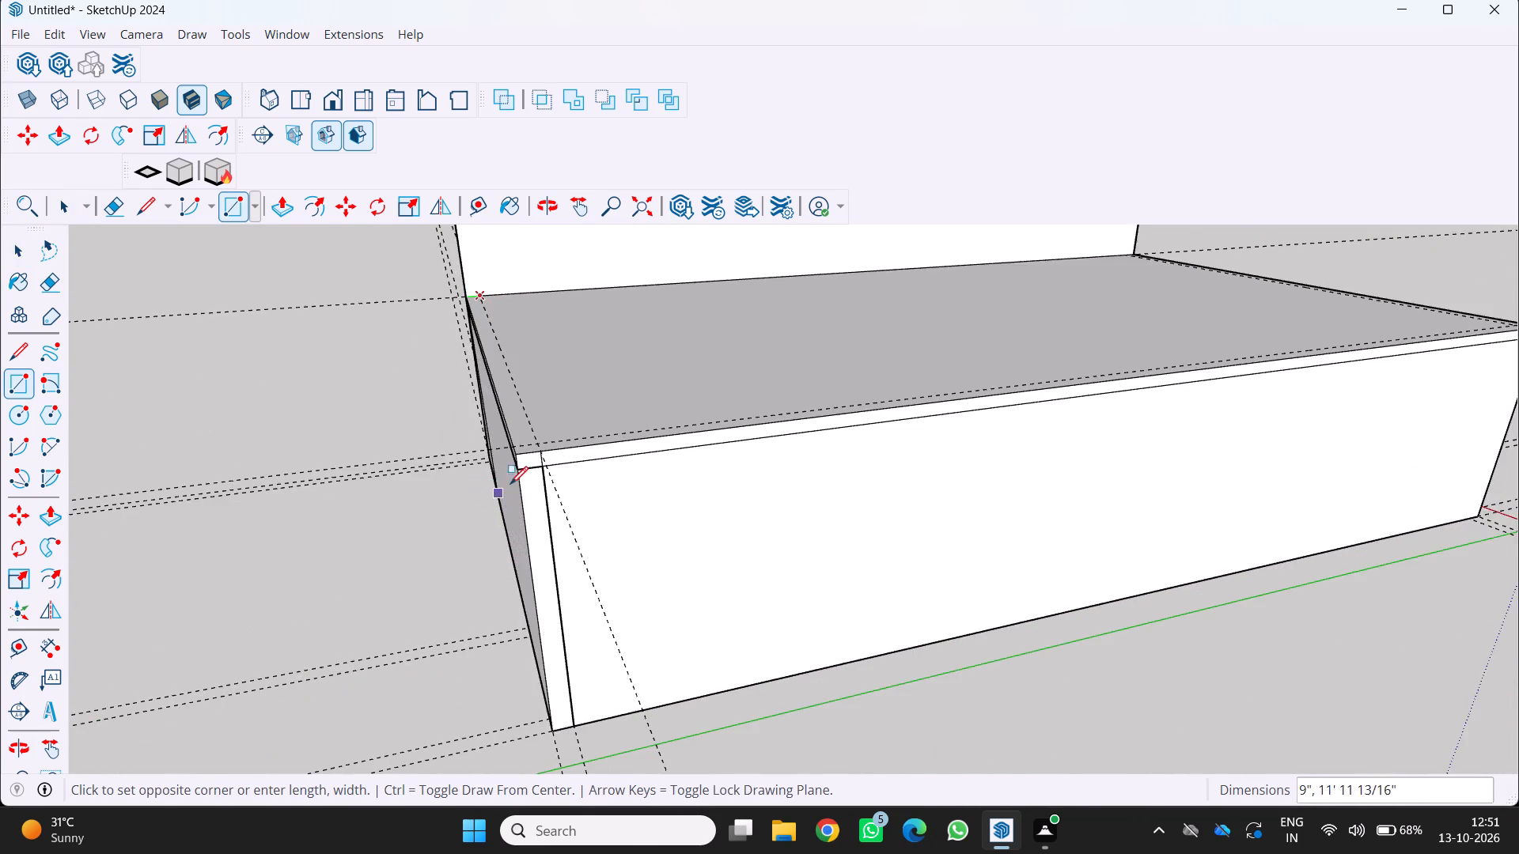
pyautogui.scroll(6, 510, 484)
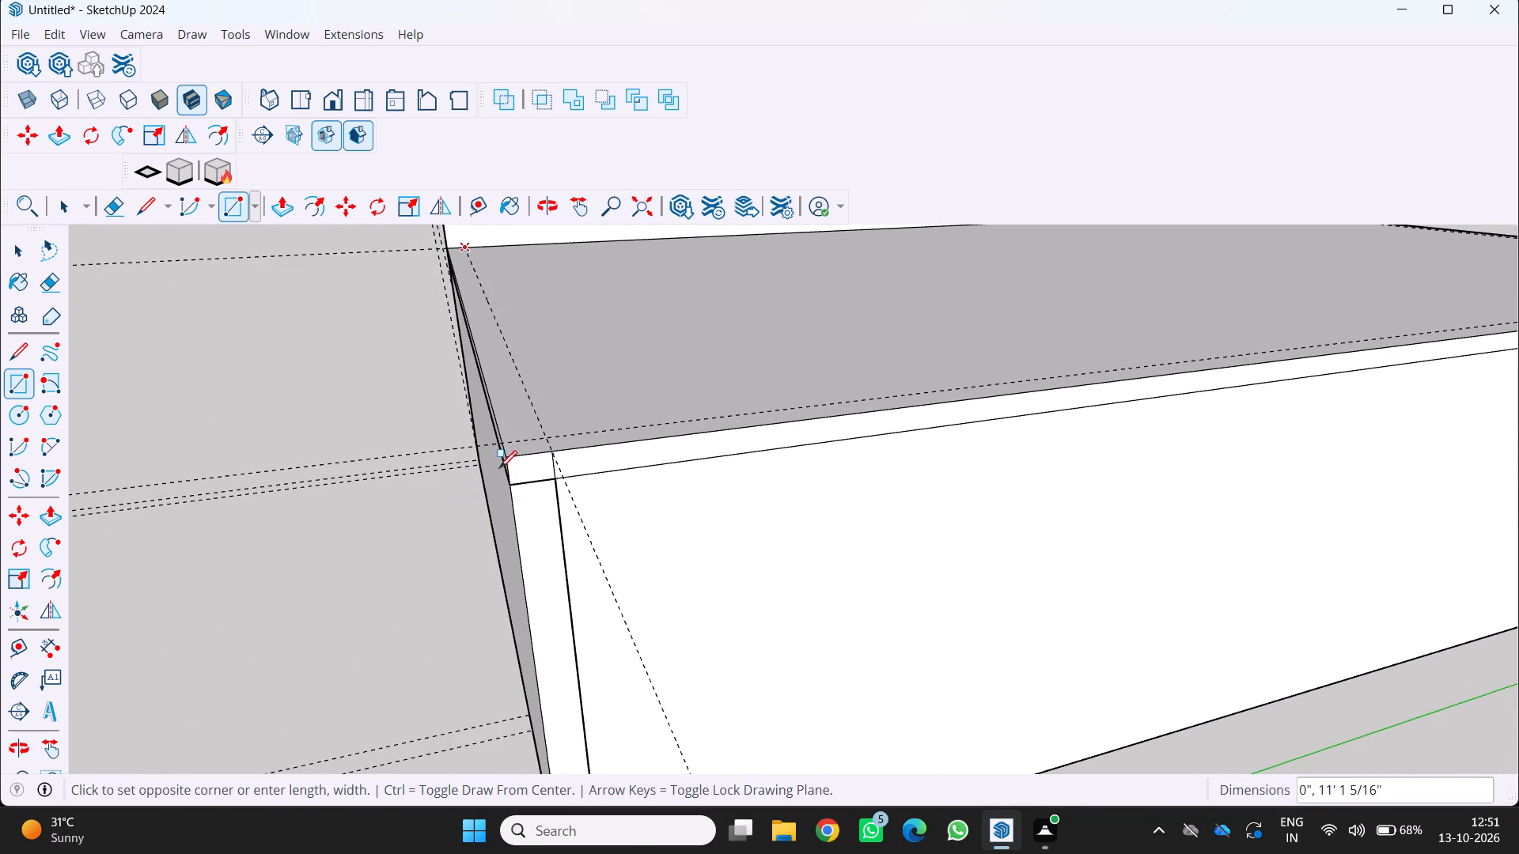
pyautogui.click(503, 459)
pyautogui.scroll(-3, 470, 371)
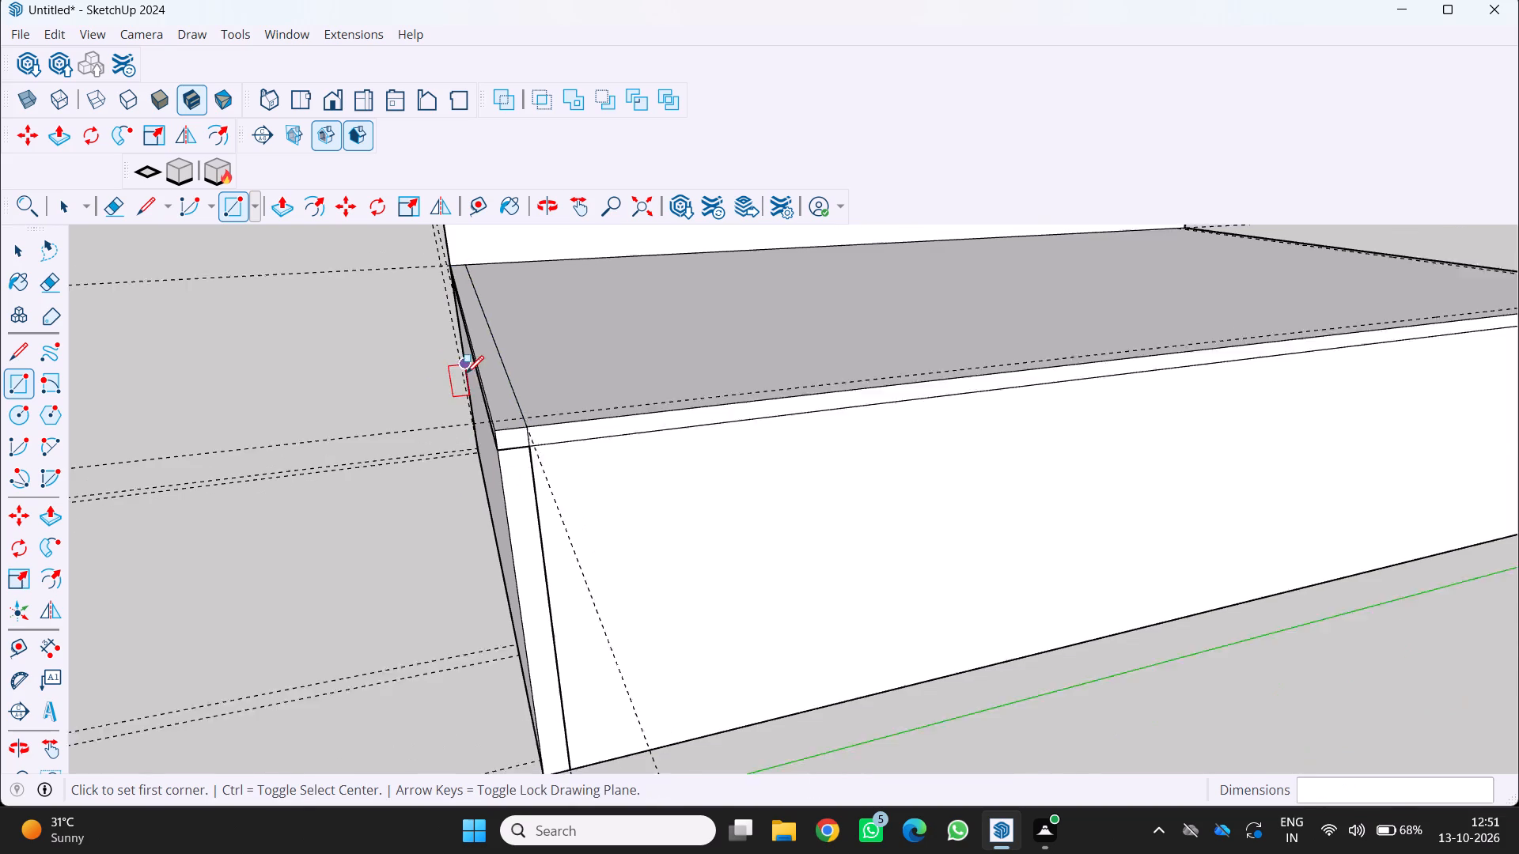
# Push/pull the 9" strip along the roof's back edge upward to 10', level with the raised side wall's top.
pyautogui.press('p')
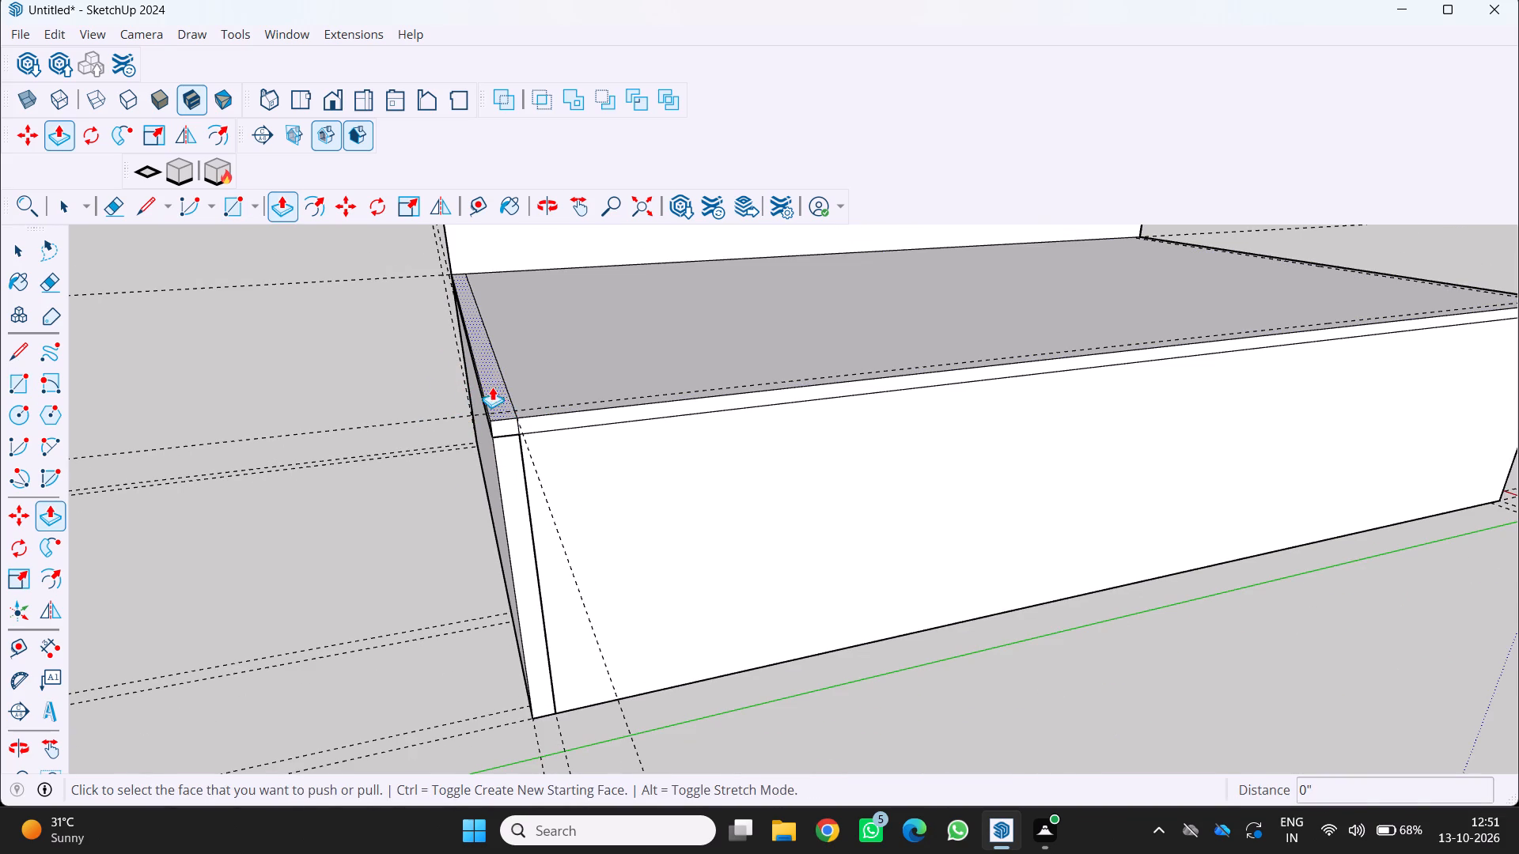
pyautogui.moveTo(502, 389); pyautogui.dragTo(487, 380)
pyautogui.scroll(-7, 480, 331)
pyautogui.moveTo(474, 315); pyautogui.dragTo(808, 428, button='middle')
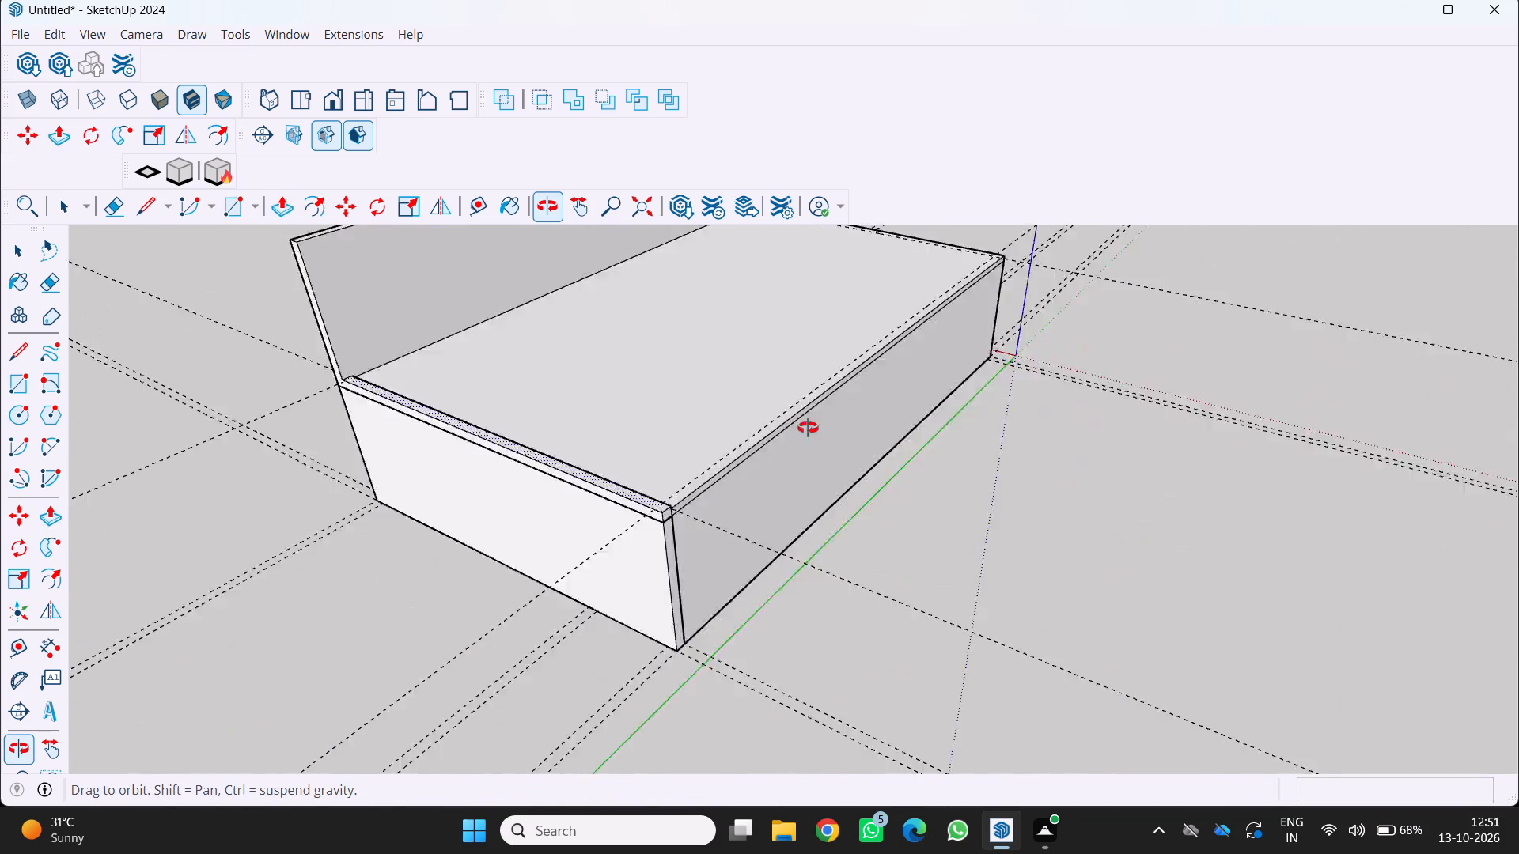
pyautogui.moveTo(808, 428); pyautogui.dragTo(853, 440, button='middle')
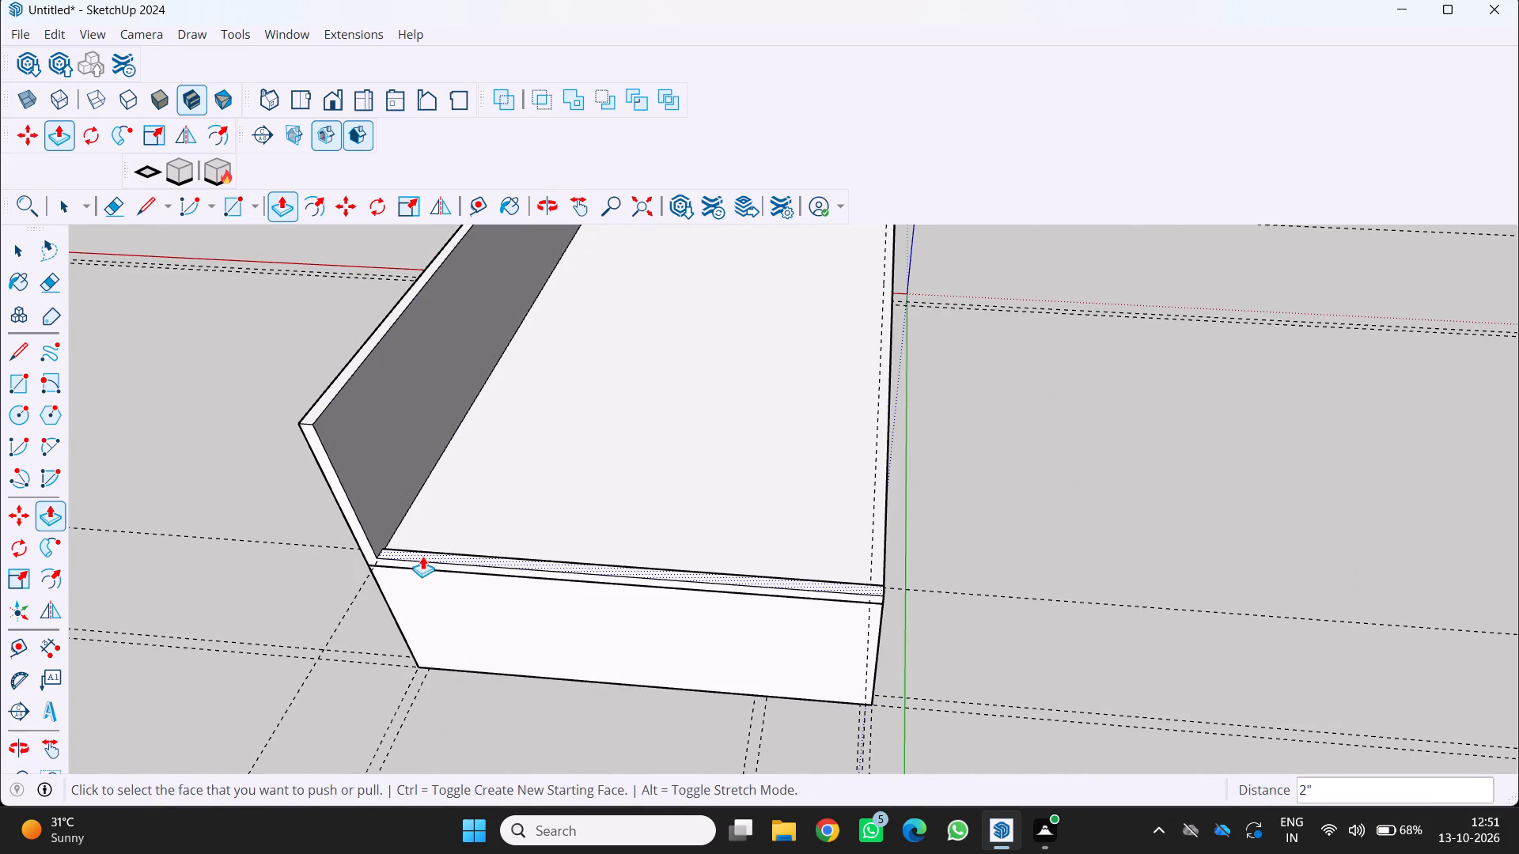
pyautogui.moveTo(422, 556); pyautogui.dragTo(422, 548)
pyautogui.moveTo(335, 493); pyautogui.dragTo(393, 550, button='middle')
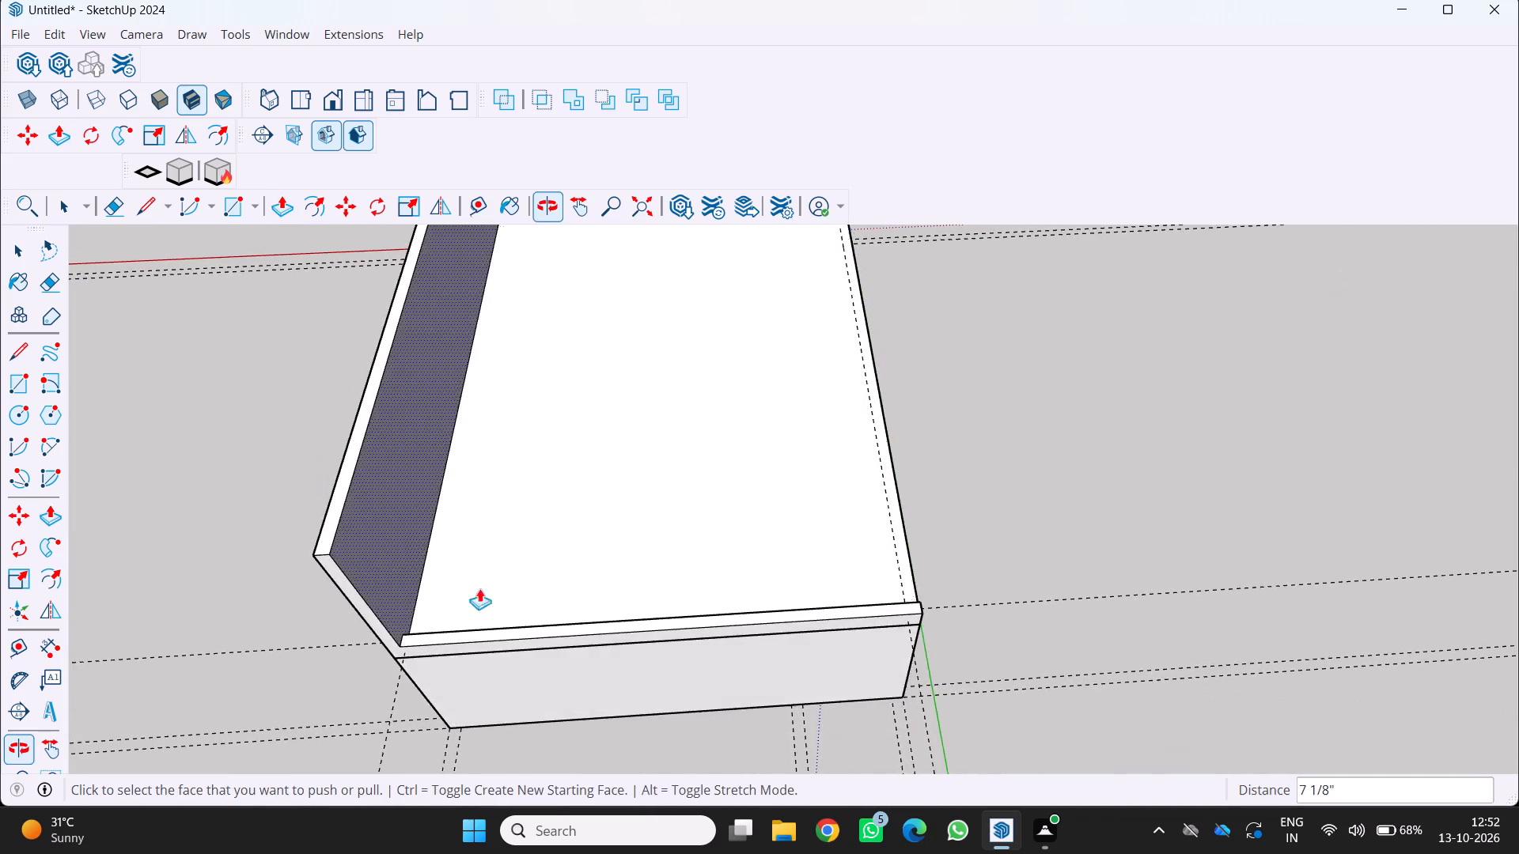
pyautogui.scroll(7, 499, 614)
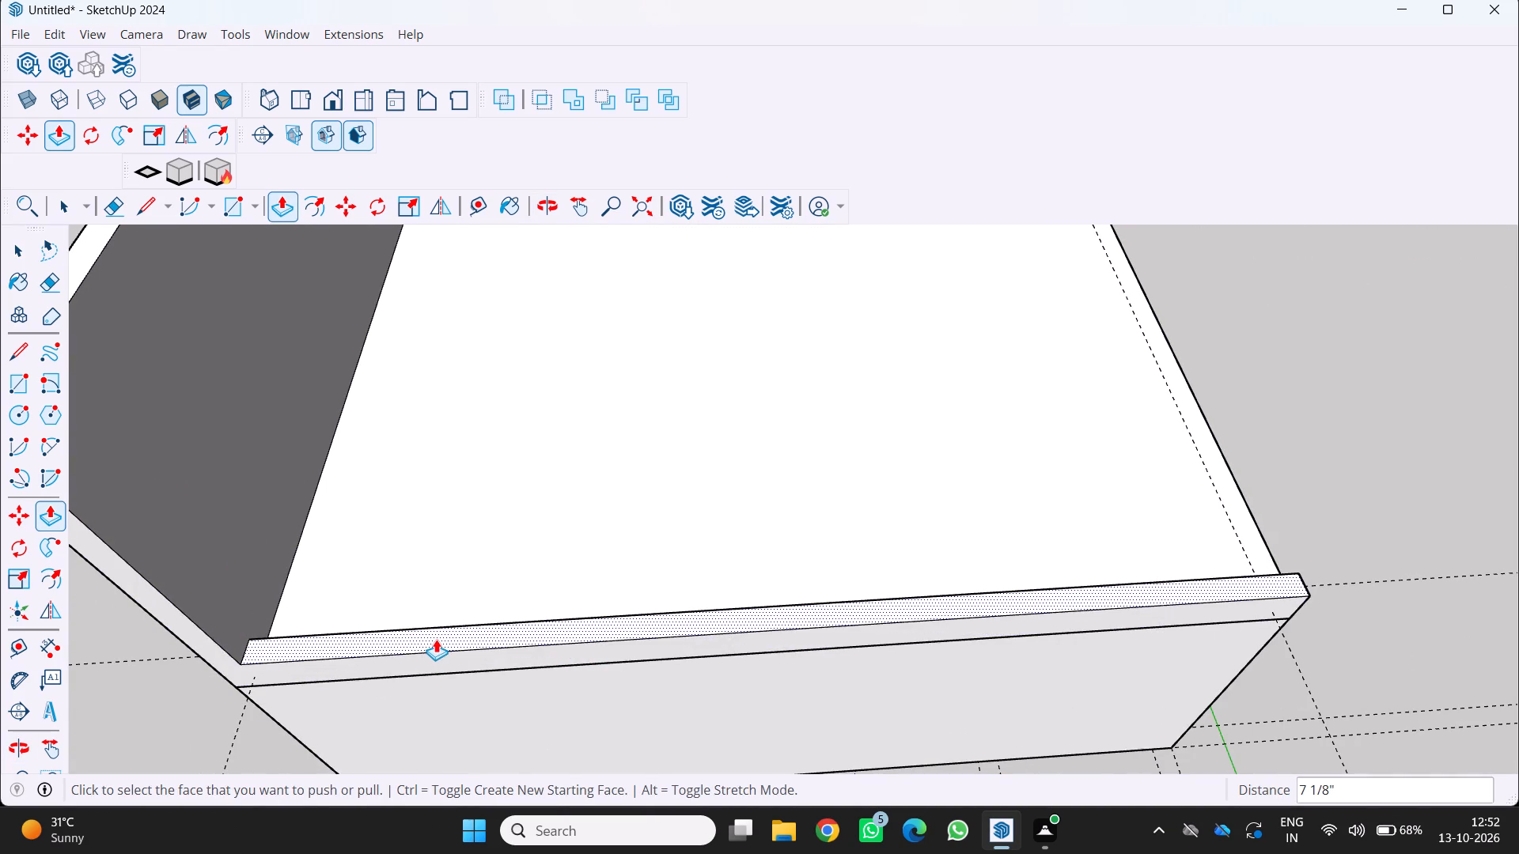
pyautogui.click(438, 640)
pyautogui.scroll(-2, 259, 482)
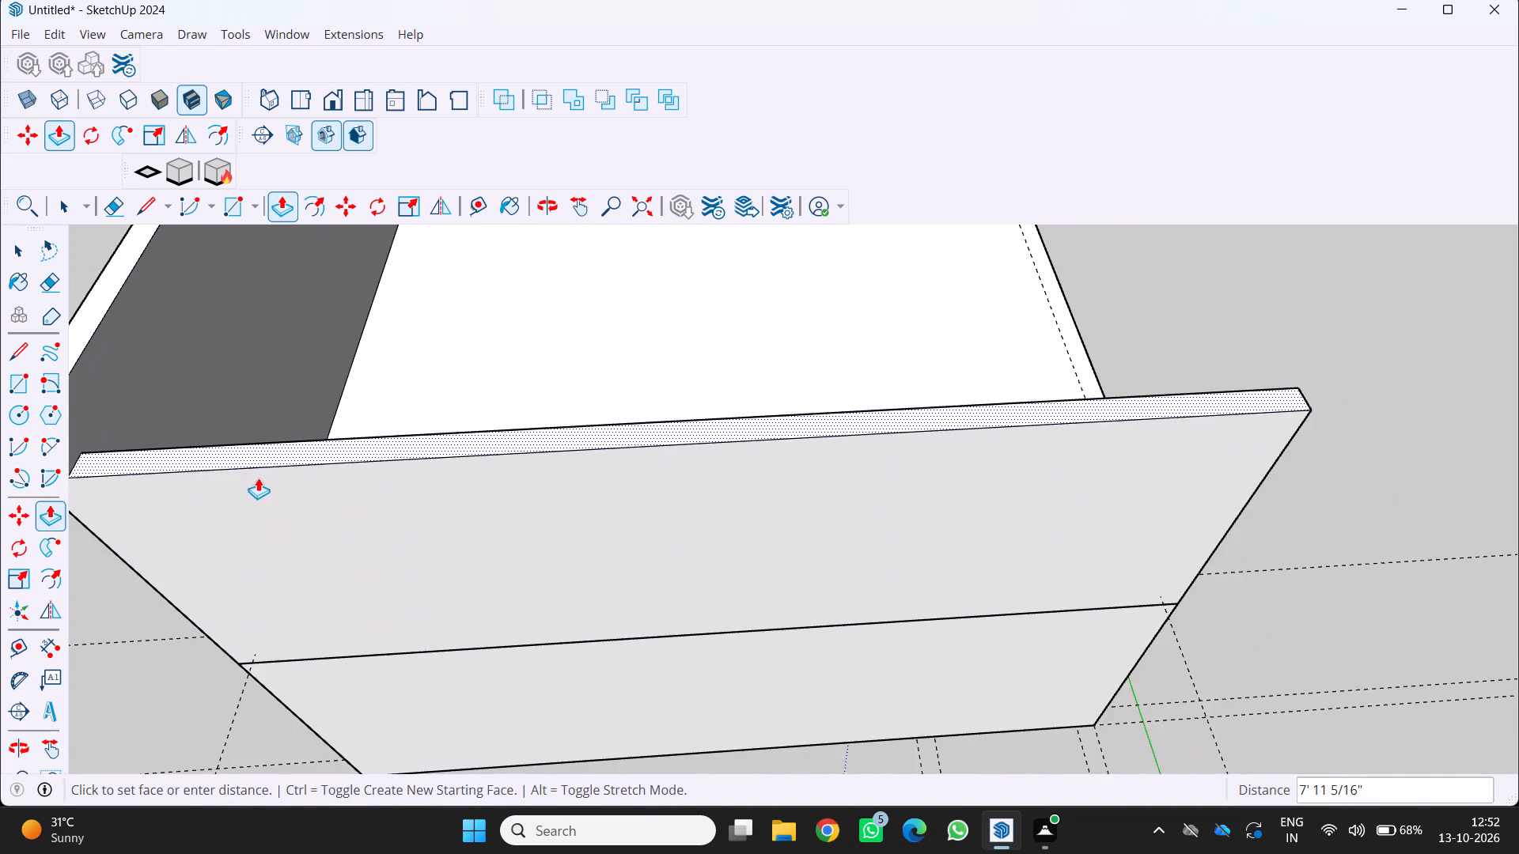
pyautogui.scroll(-3, 258, 478)
pyautogui.scroll(-1, 218, 597)
pyautogui.moveTo(244, 609); pyautogui.dragTo(459, 520, button='middle')
pyautogui.scroll(-5, 459, 520)
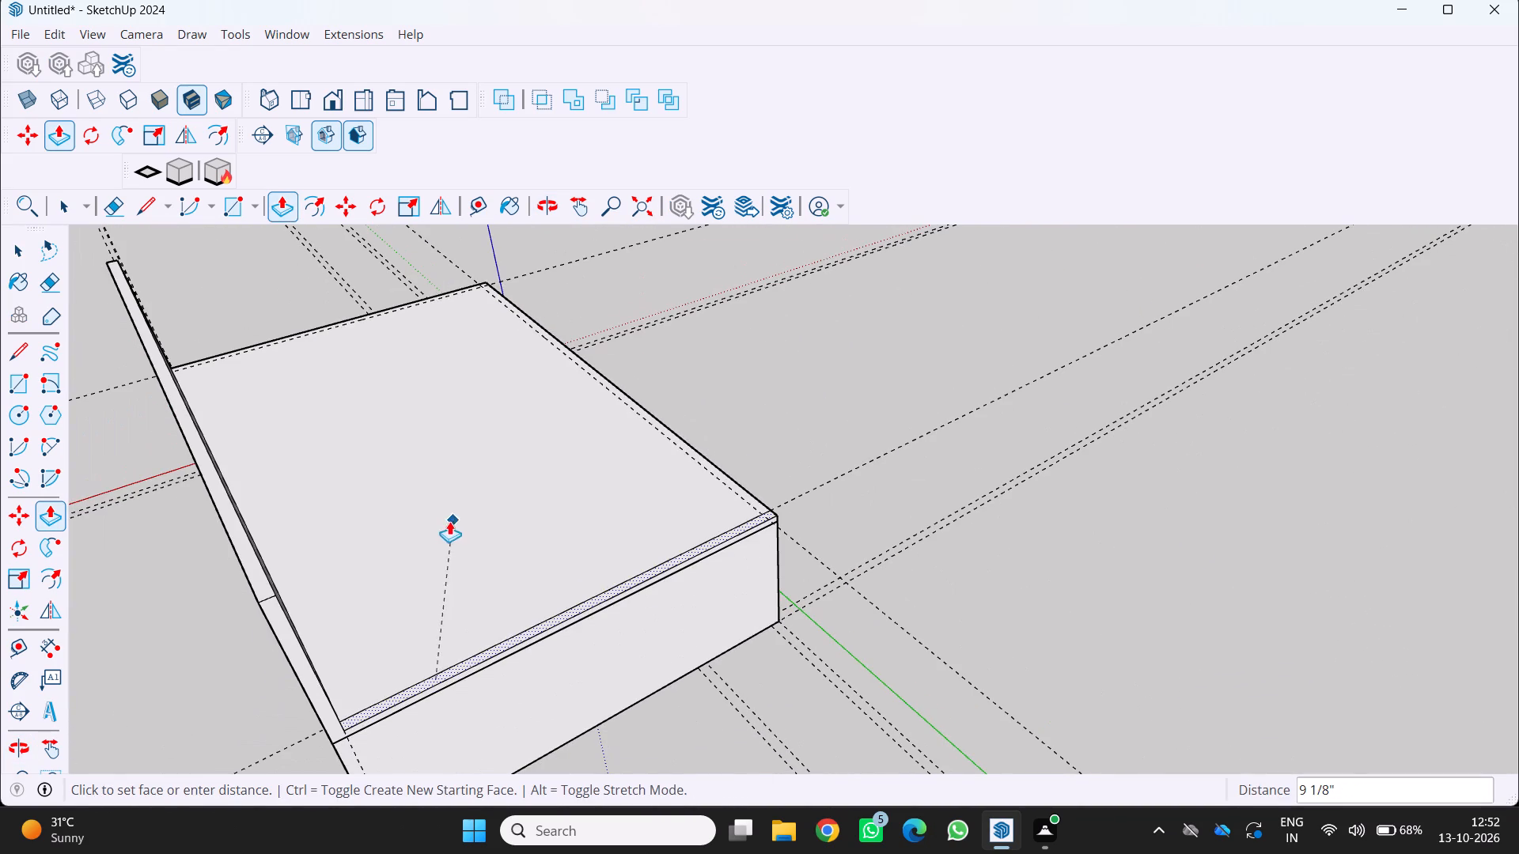
pyautogui.click(237, 583)
pyautogui.scroll(-4, 604, 525)
# Draw a 9" by about 49' 3" rectangle on the roof along the long edge nearest the green axis, from the back wall to the front edge.
pyautogui.moveTo(1147, 438); pyautogui.dragTo(244, 430, button='middle')
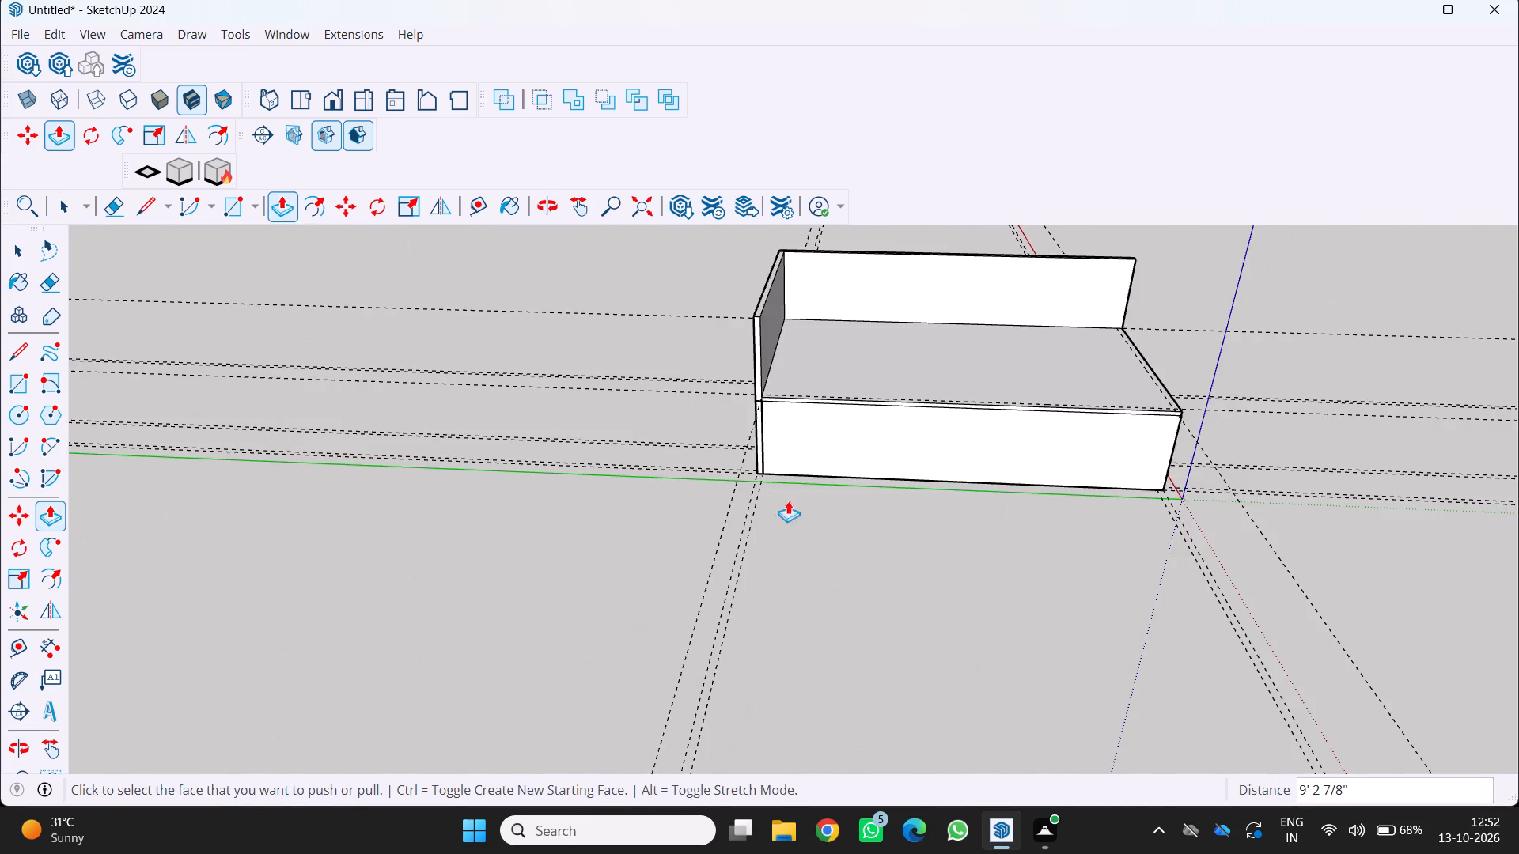
pyautogui.scroll(1, 896, 498)
pyautogui.scroll(-3, 912, 488)
pyautogui.moveTo(885, 484); pyautogui.dragTo(710, 399, button='middle')
pyautogui.scroll(-2, 685, 404)
pyautogui.moveTo(1085, 487); pyautogui.dragTo(867, 527, button='middle')
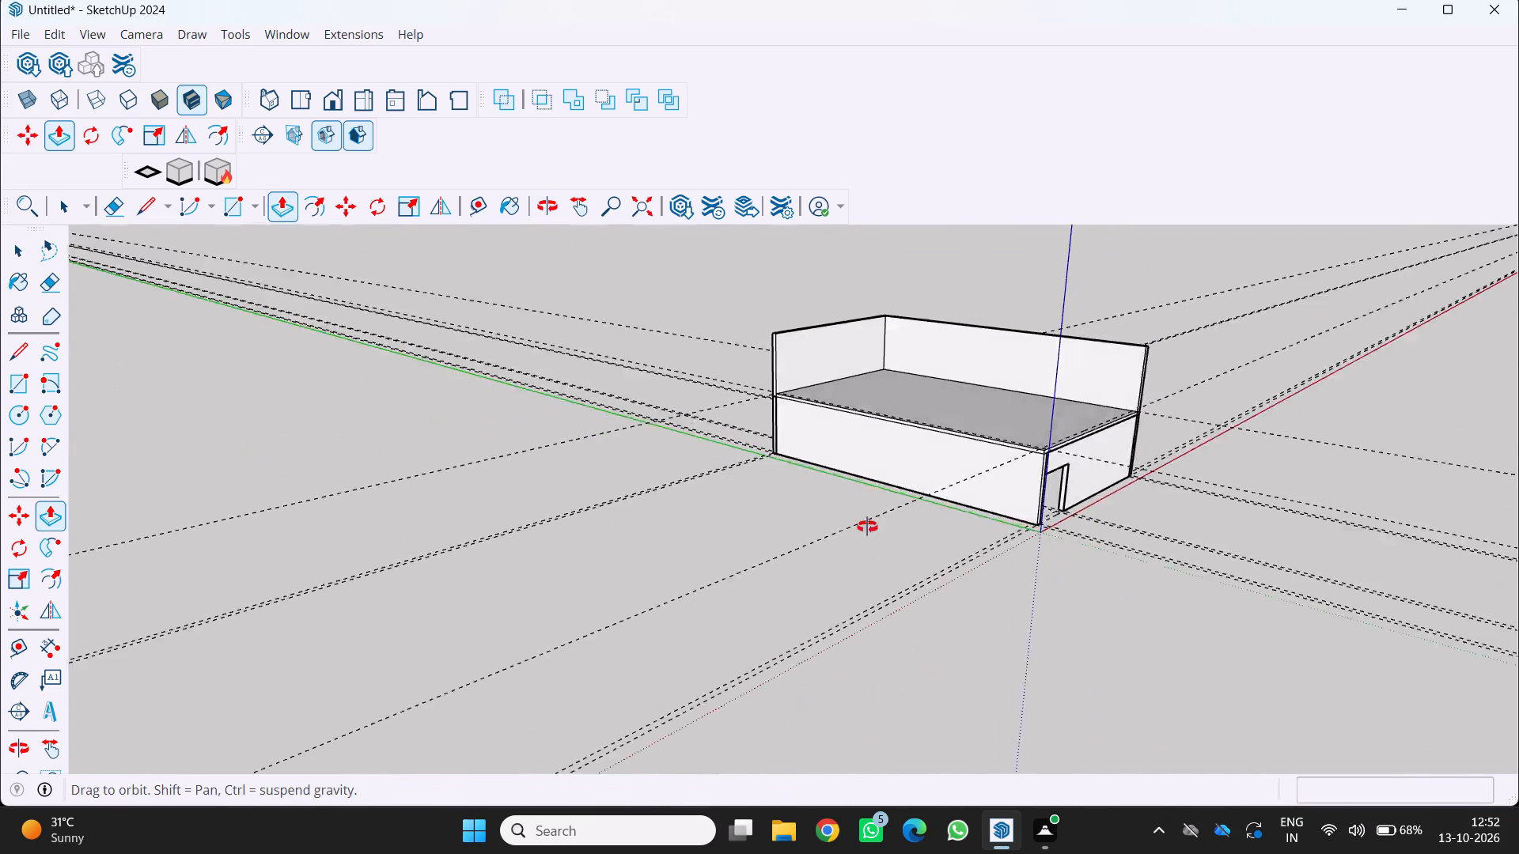
pyautogui.moveTo(867, 527); pyautogui.dragTo(596, 550, button='middle')
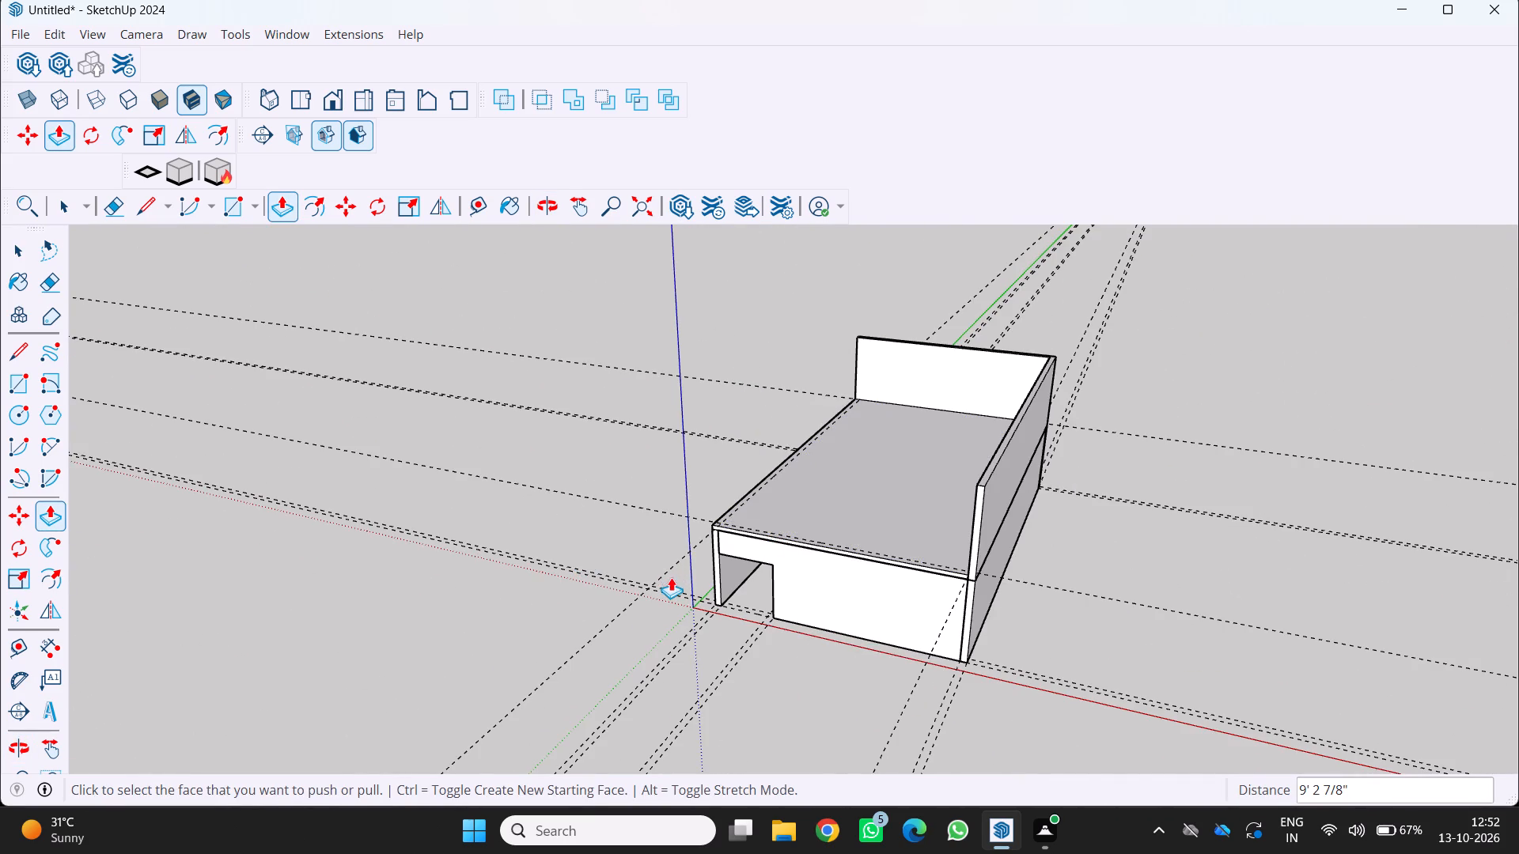
pyautogui.press('r')
pyautogui.scroll(5, 842, 430)
pyautogui.moveTo(846, 398); pyautogui.dragTo(940, 444, button='middle')
pyautogui.scroll(10, 806, 354)
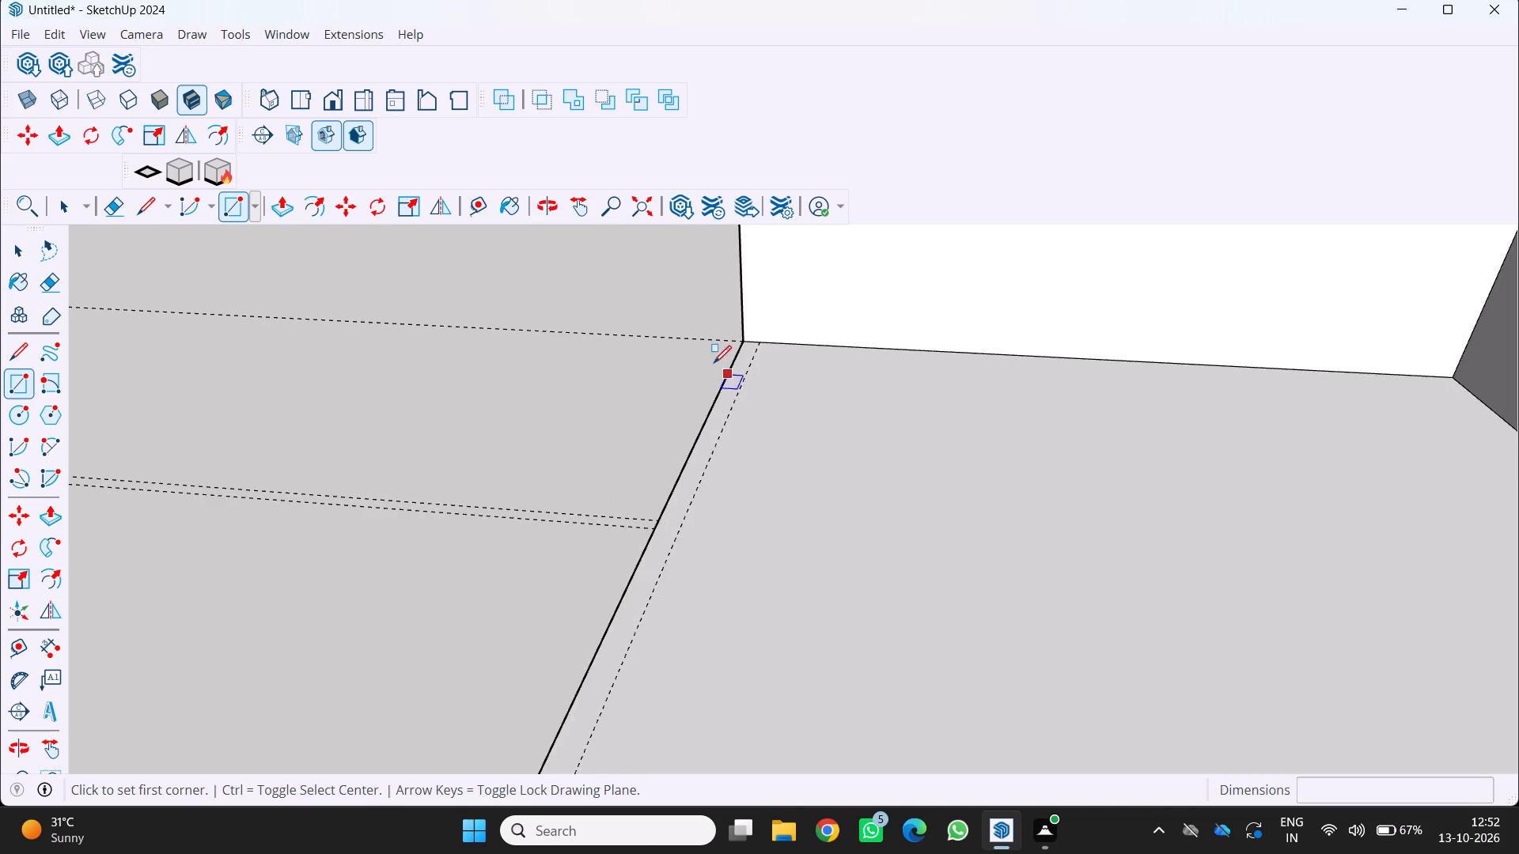
pyautogui.scroll(6, 714, 363)
pyautogui.scroll(6, 744, 304)
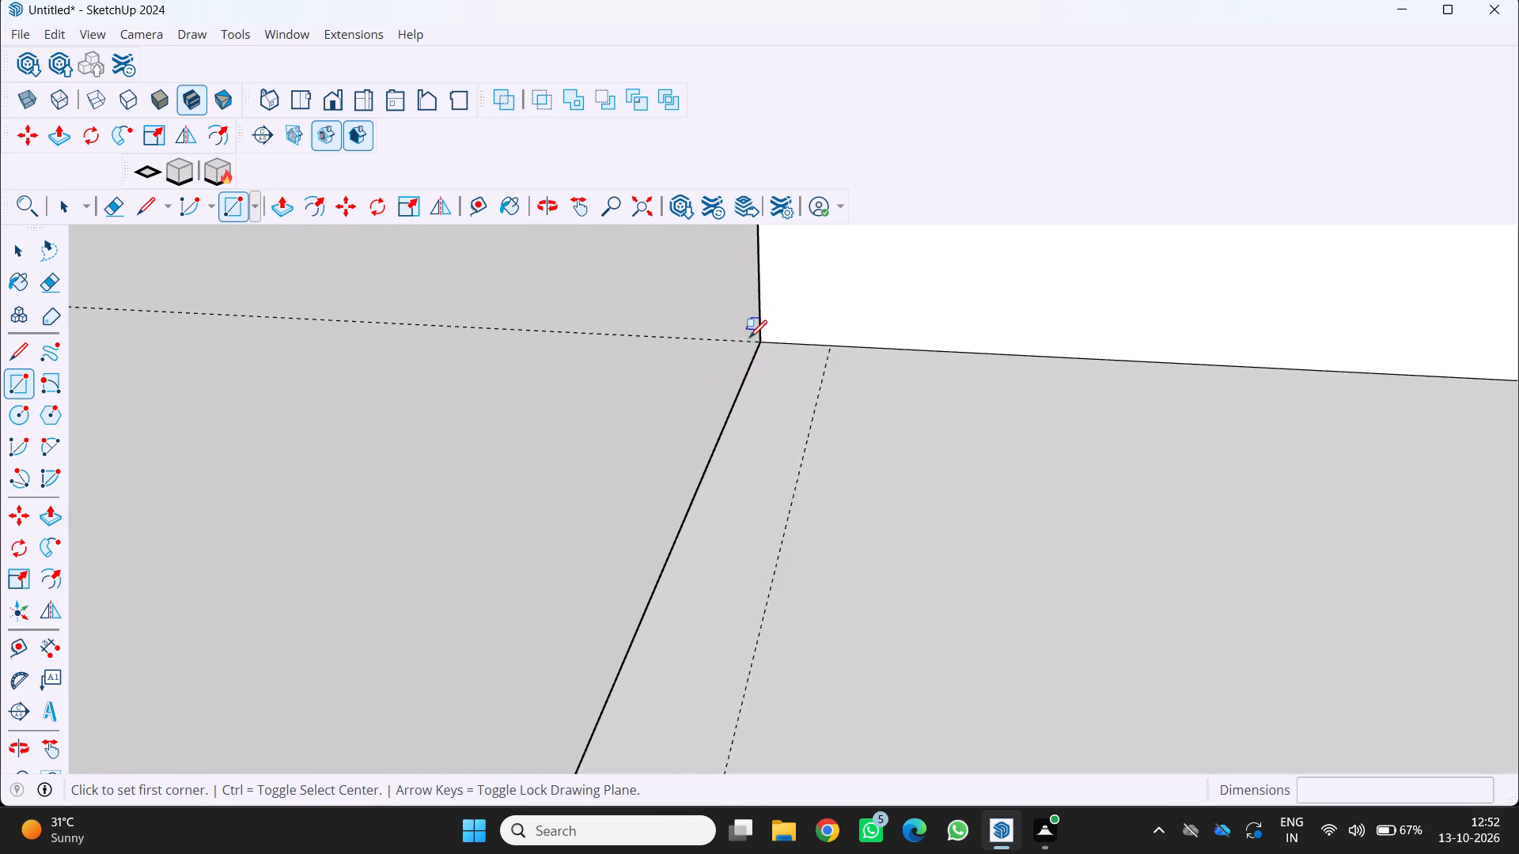
pyautogui.scroll(2, 749, 338)
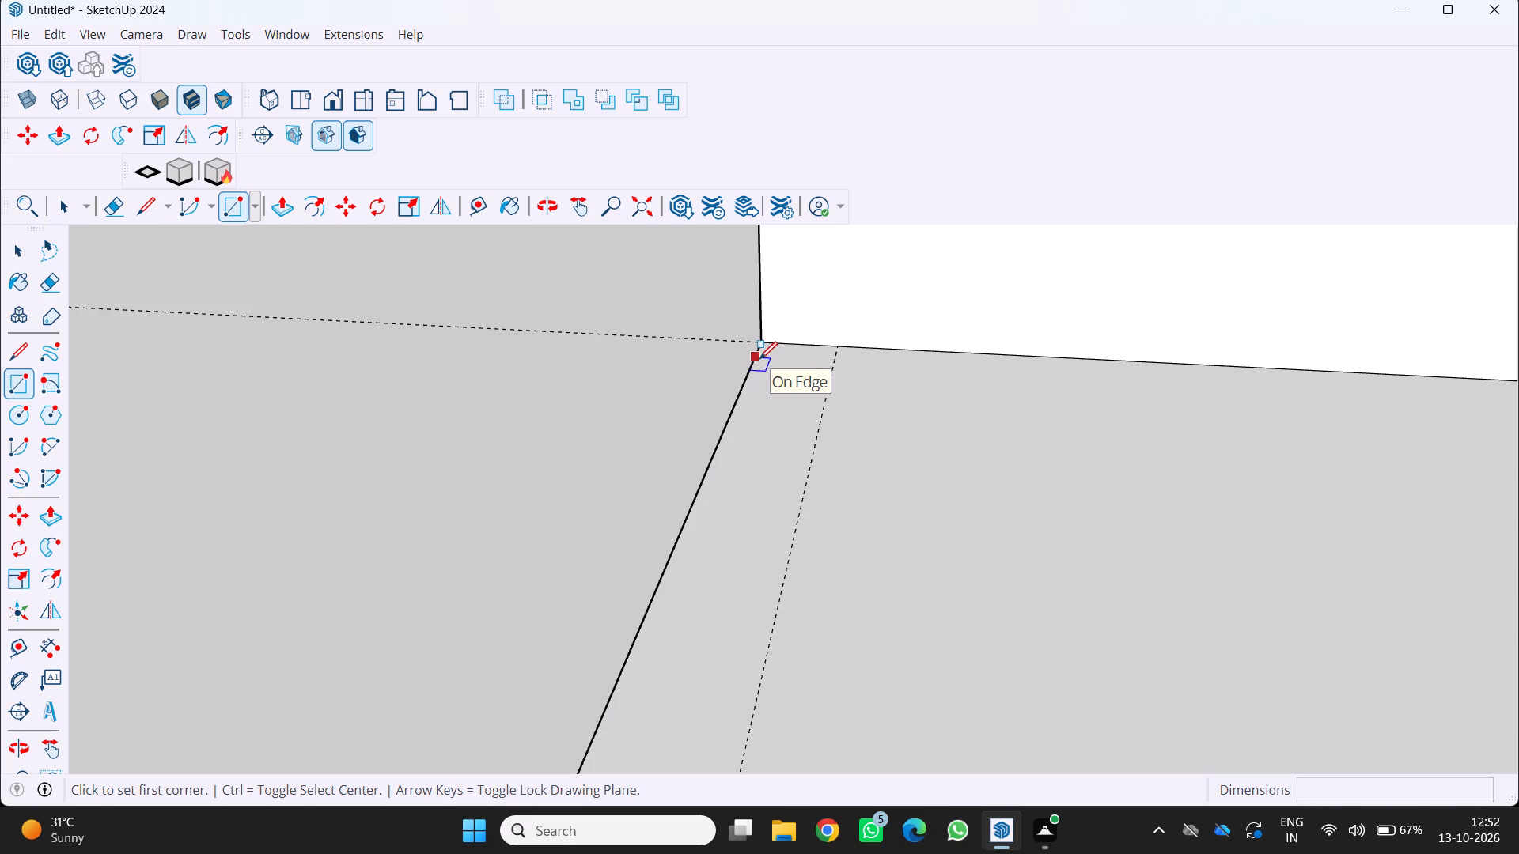
pyautogui.scroll(3, 803, 321)
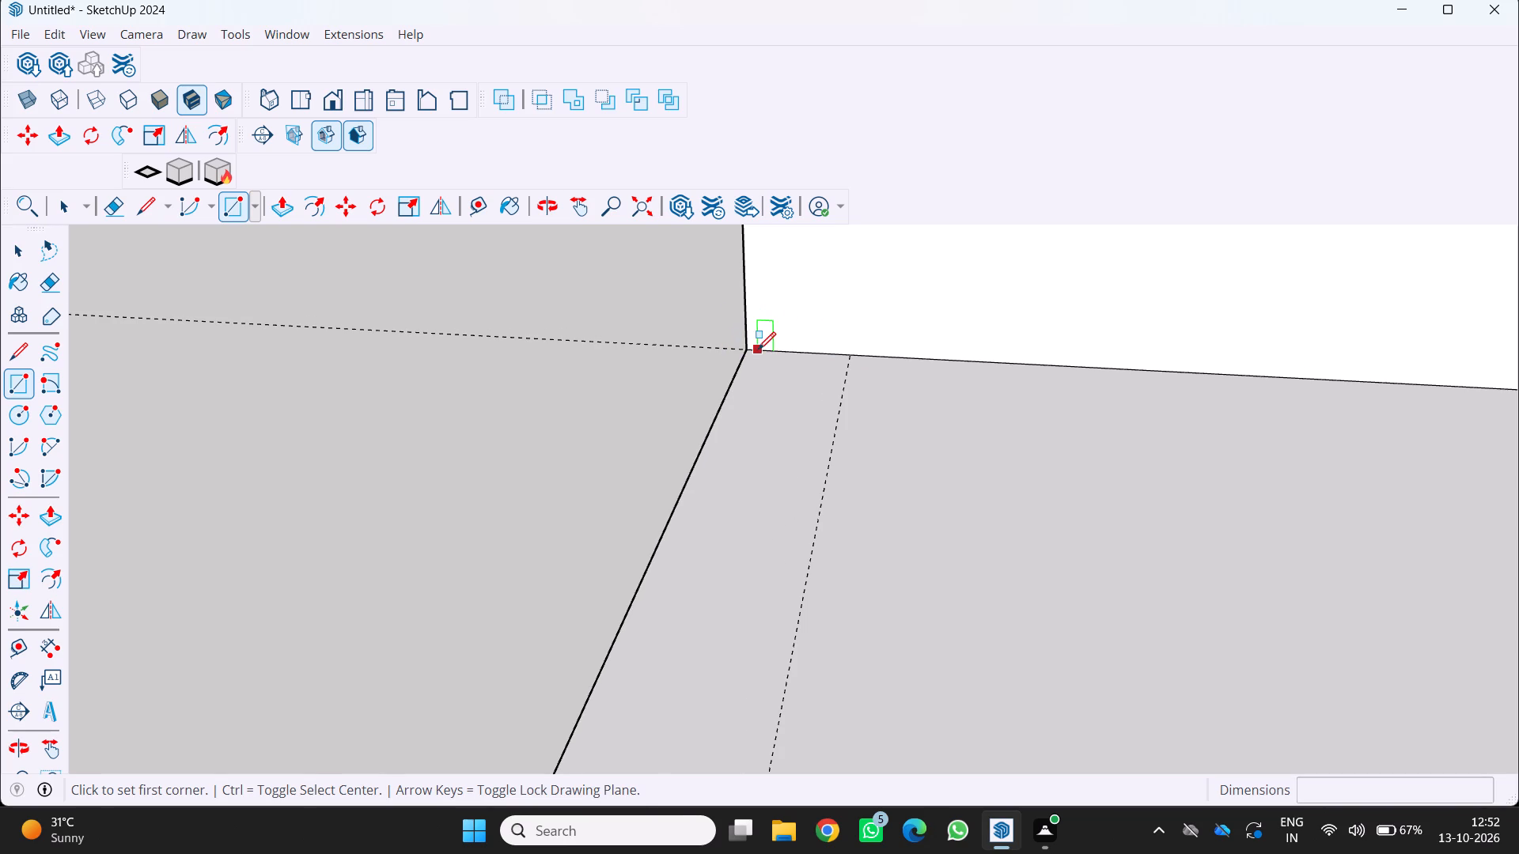
pyautogui.moveTo(752, 348); pyautogui.dragTo(755, 357)
pyautogui.scroll(-20, 851, 405)
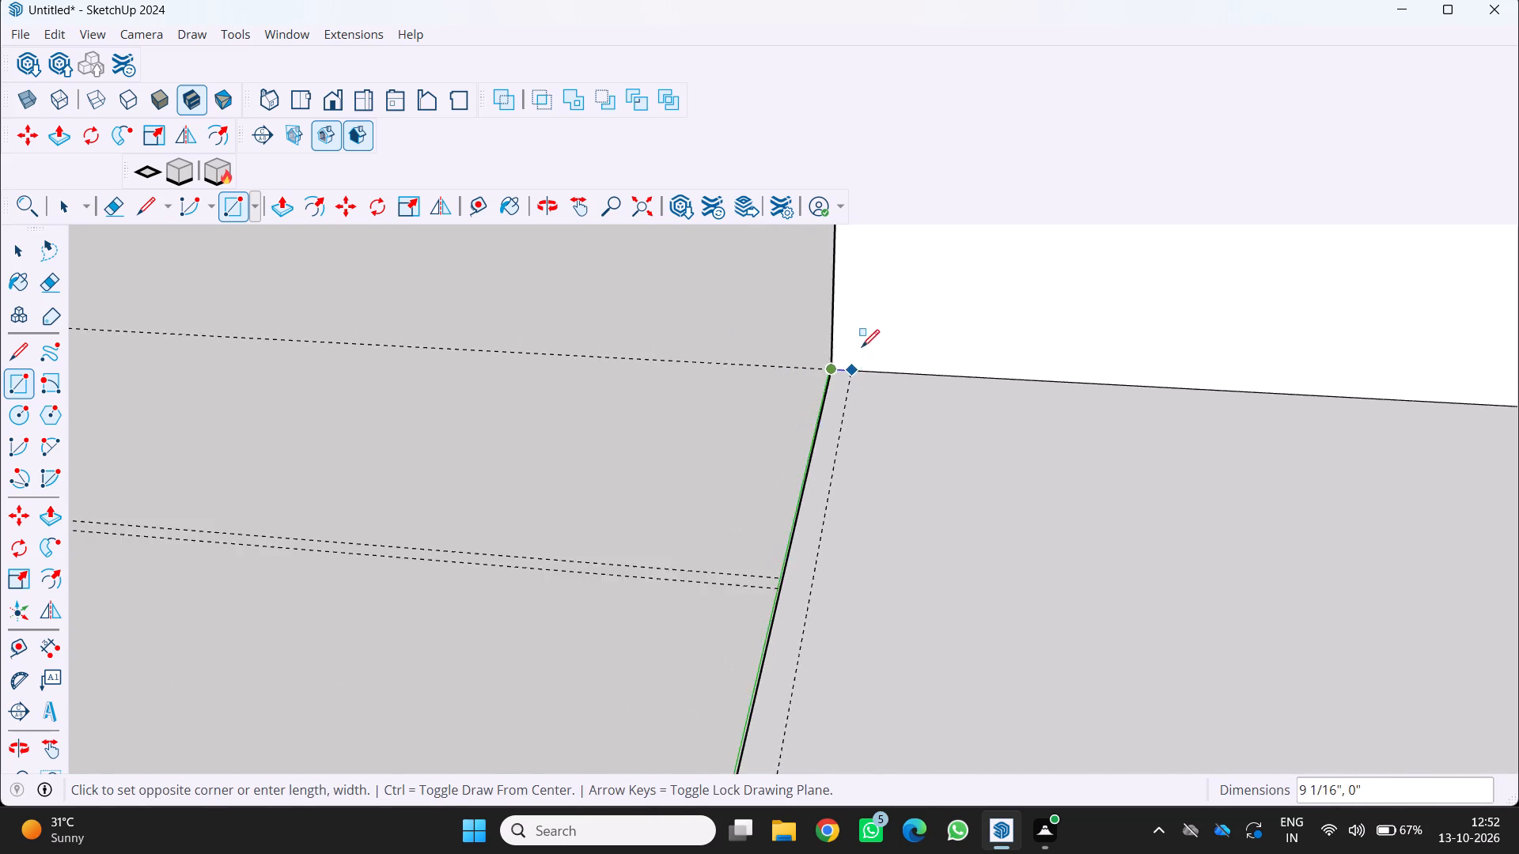
pyautogui.scroll(-17, 862, 347)
pyautogui.scroll(13, 818, 616)
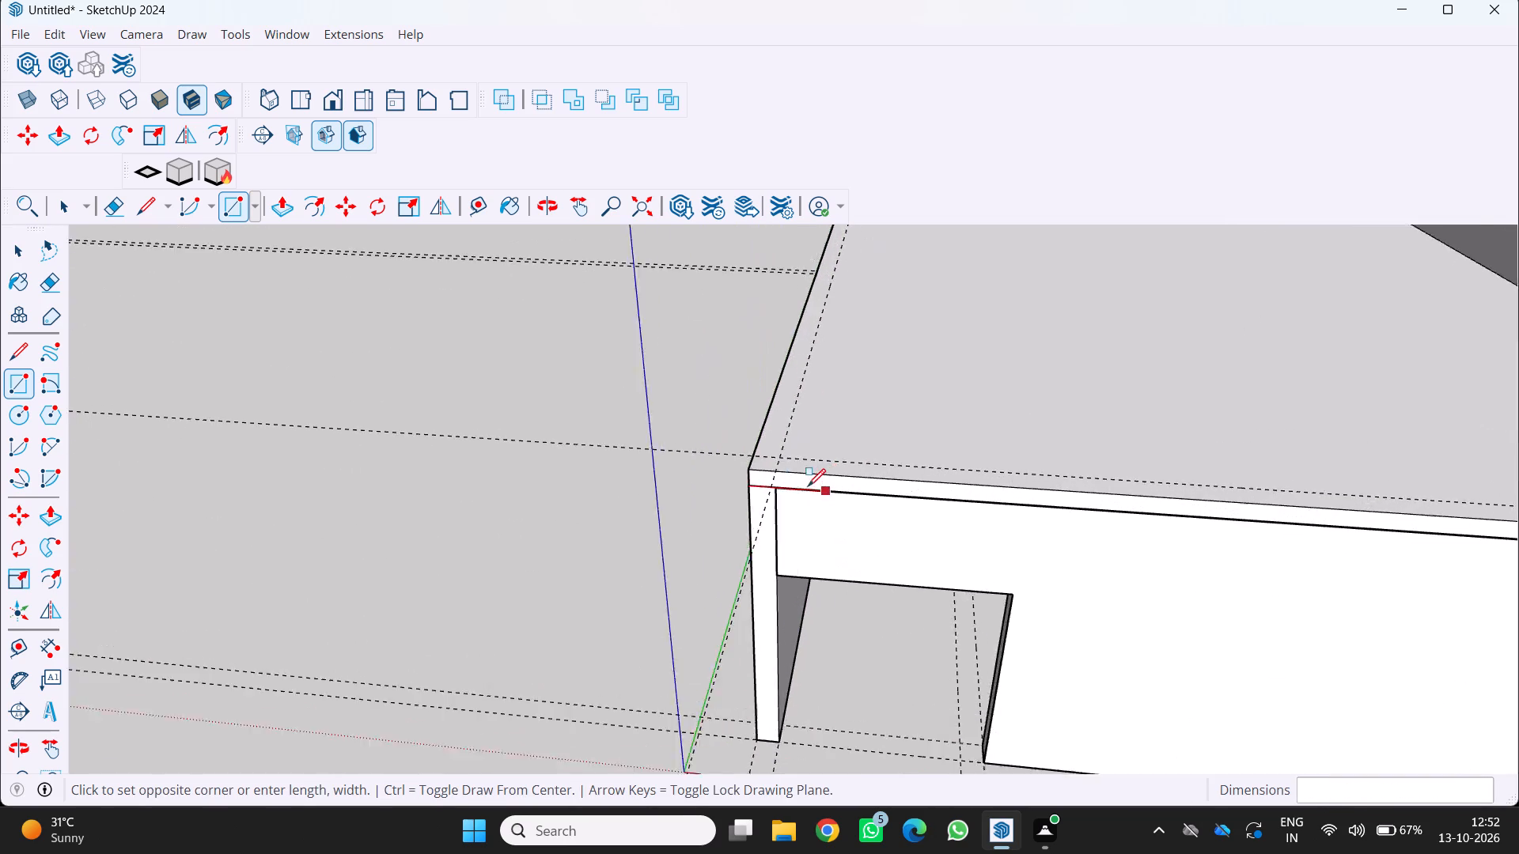
pyautogui.scroll(9, 808, 486)
pyautogui.click(752, 470)
# Push/pull the strip along the roof's long edge nearest the green axis upward 10' to form the second upper-storey side wall.
pyautogui.scroll(-2, 729, 478)
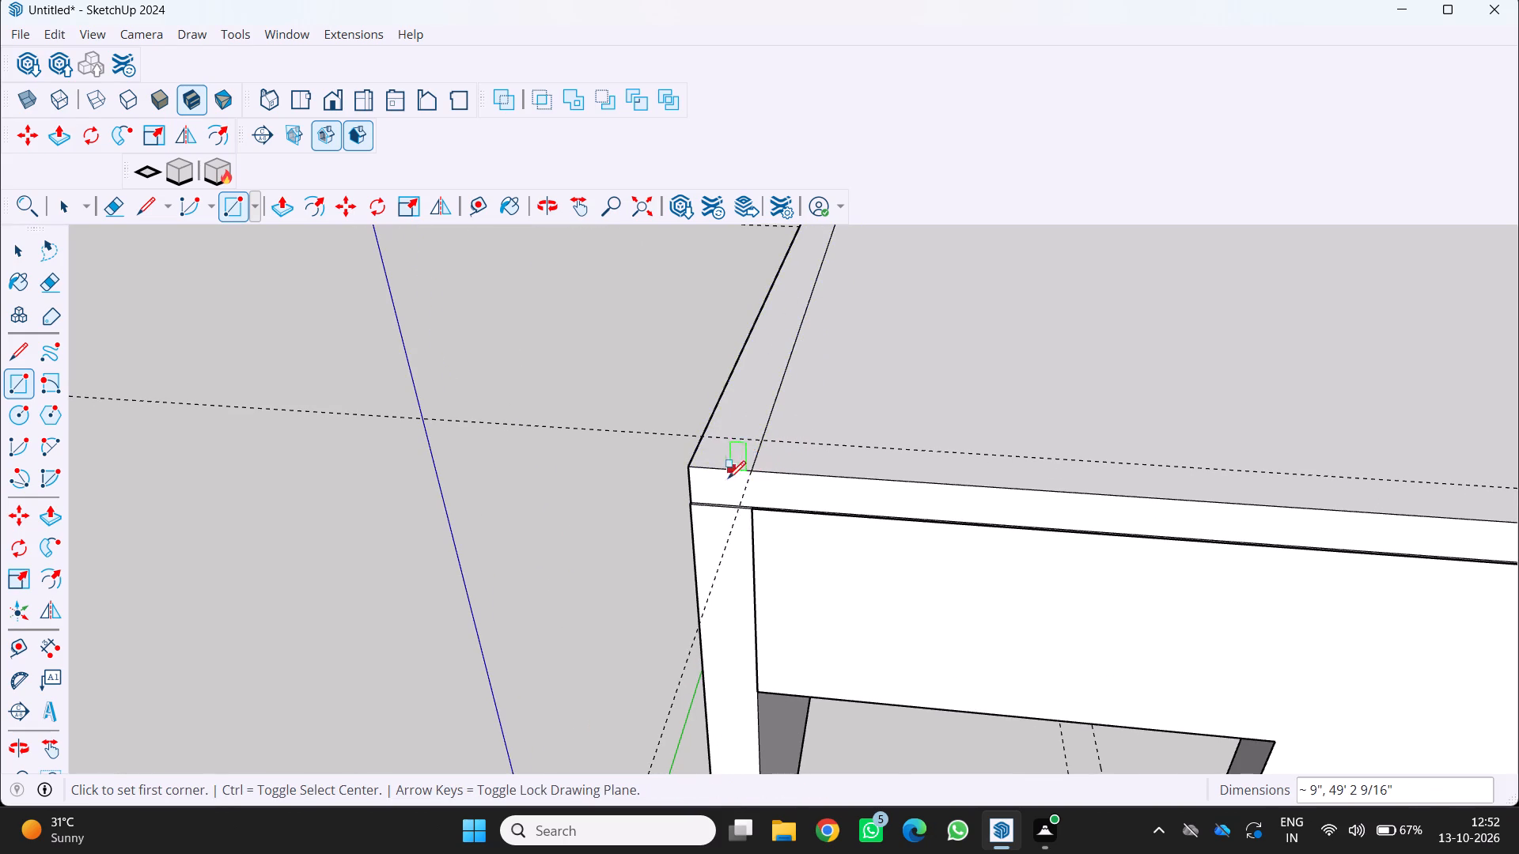
pyautogui.scroll(-15, 728, 478)
pyautogui.moveTo(759, 455); pyautogui.dragTo(771, 401, button='middle')
pyautogui.scroll(-1, 771, 397)
pyautogui.middleClick(772, 403)
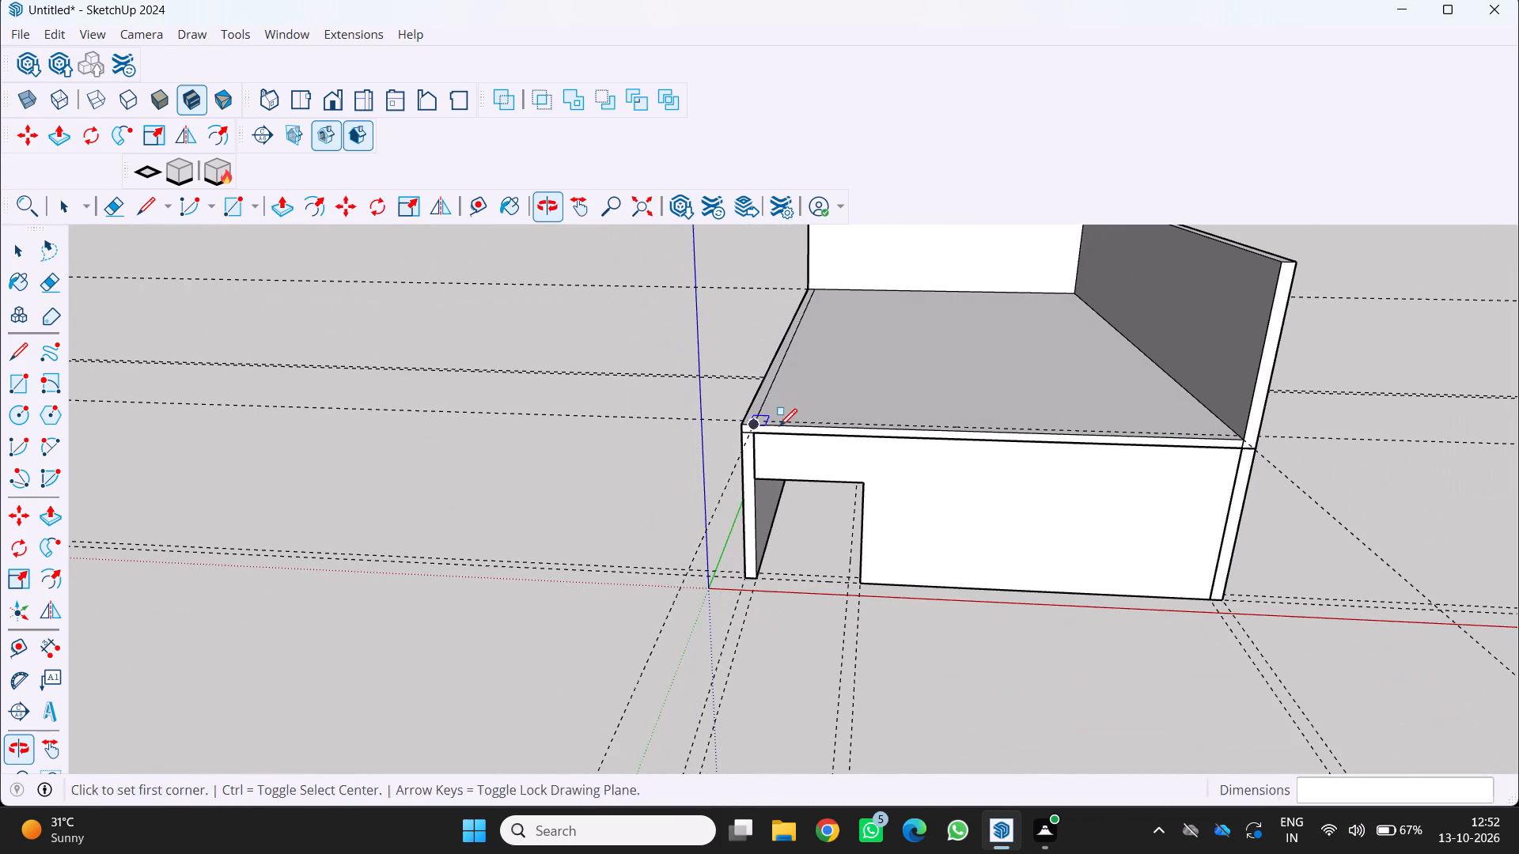
pyautogui.middleClick(779, 426)
pyautogui.press('p')
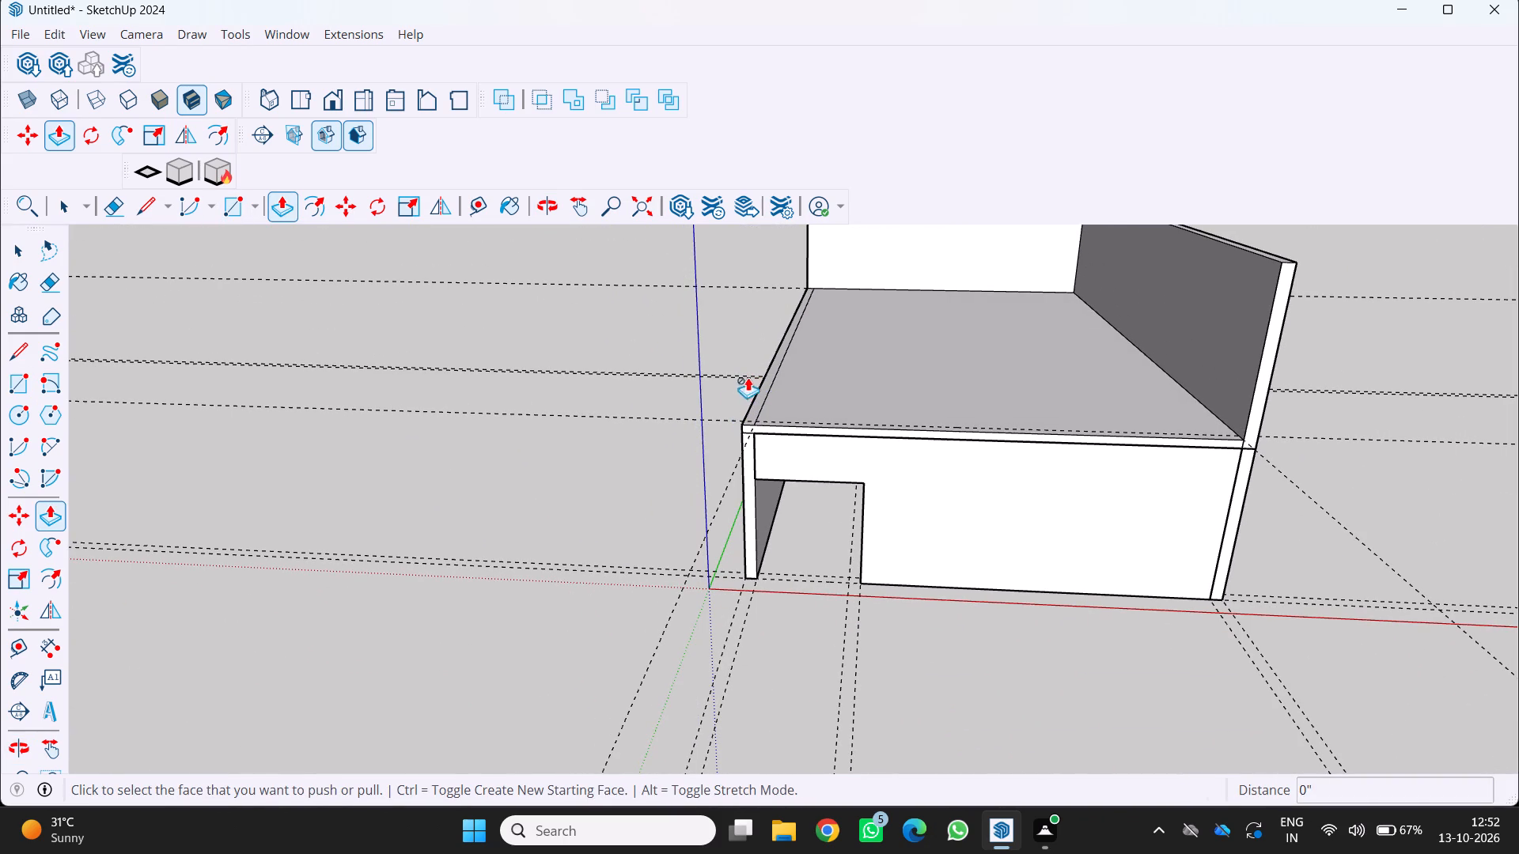
pyautogui.scroll(3, 751, 409)
pyautogui.click(751, 409)
pyautogui.scroll(-4, 749, 319)
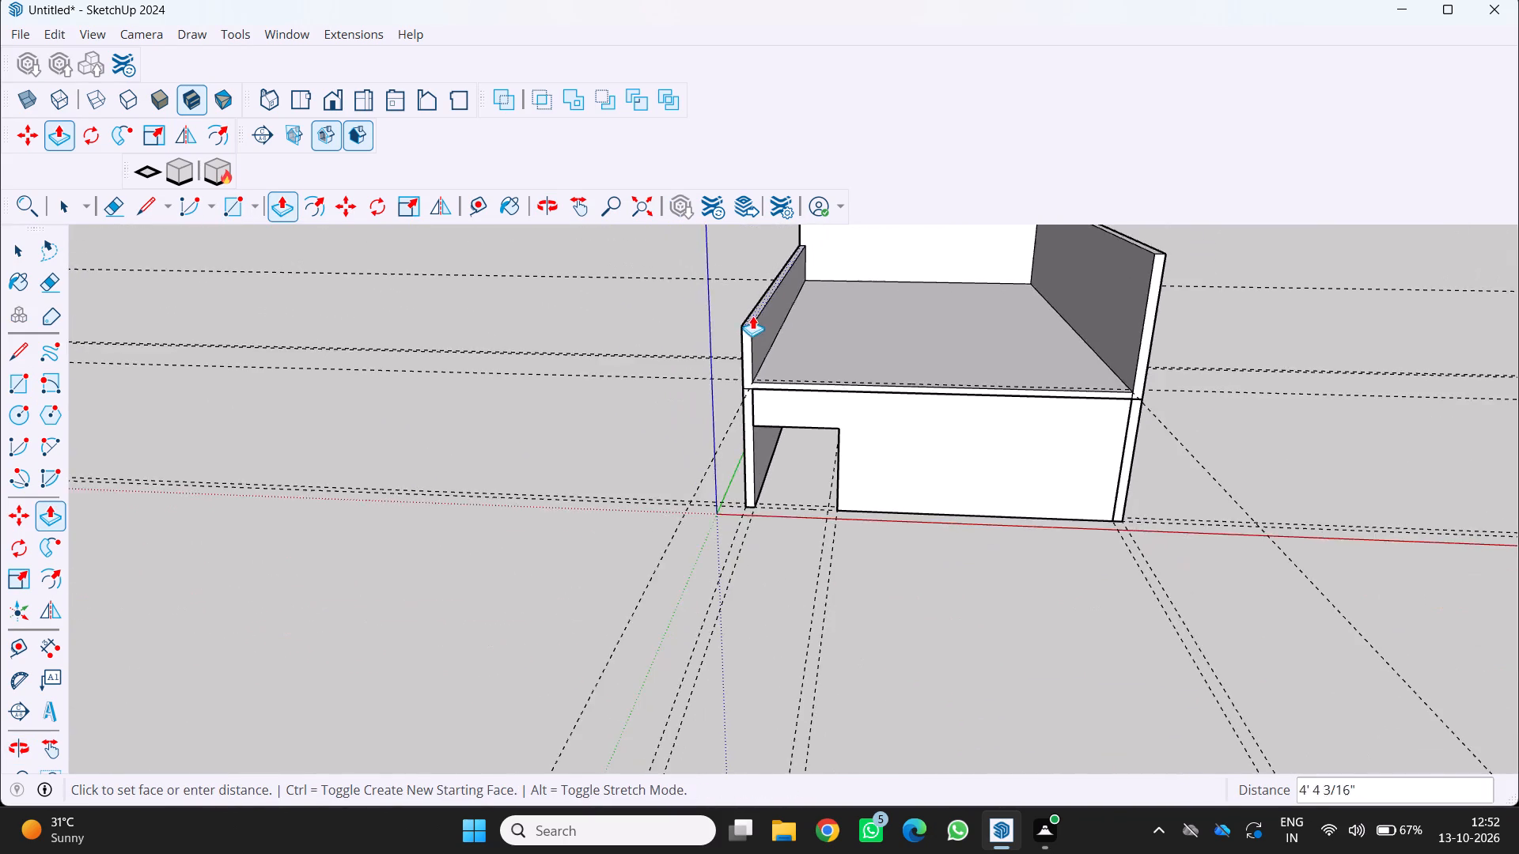
pyautogui.scroll(-4, 752, 316)
pyautogui.moveTo(765, 312); pyautogui.dragTo(1104, 395, button='middle')
pyautogui.middleClick(1104, 395)
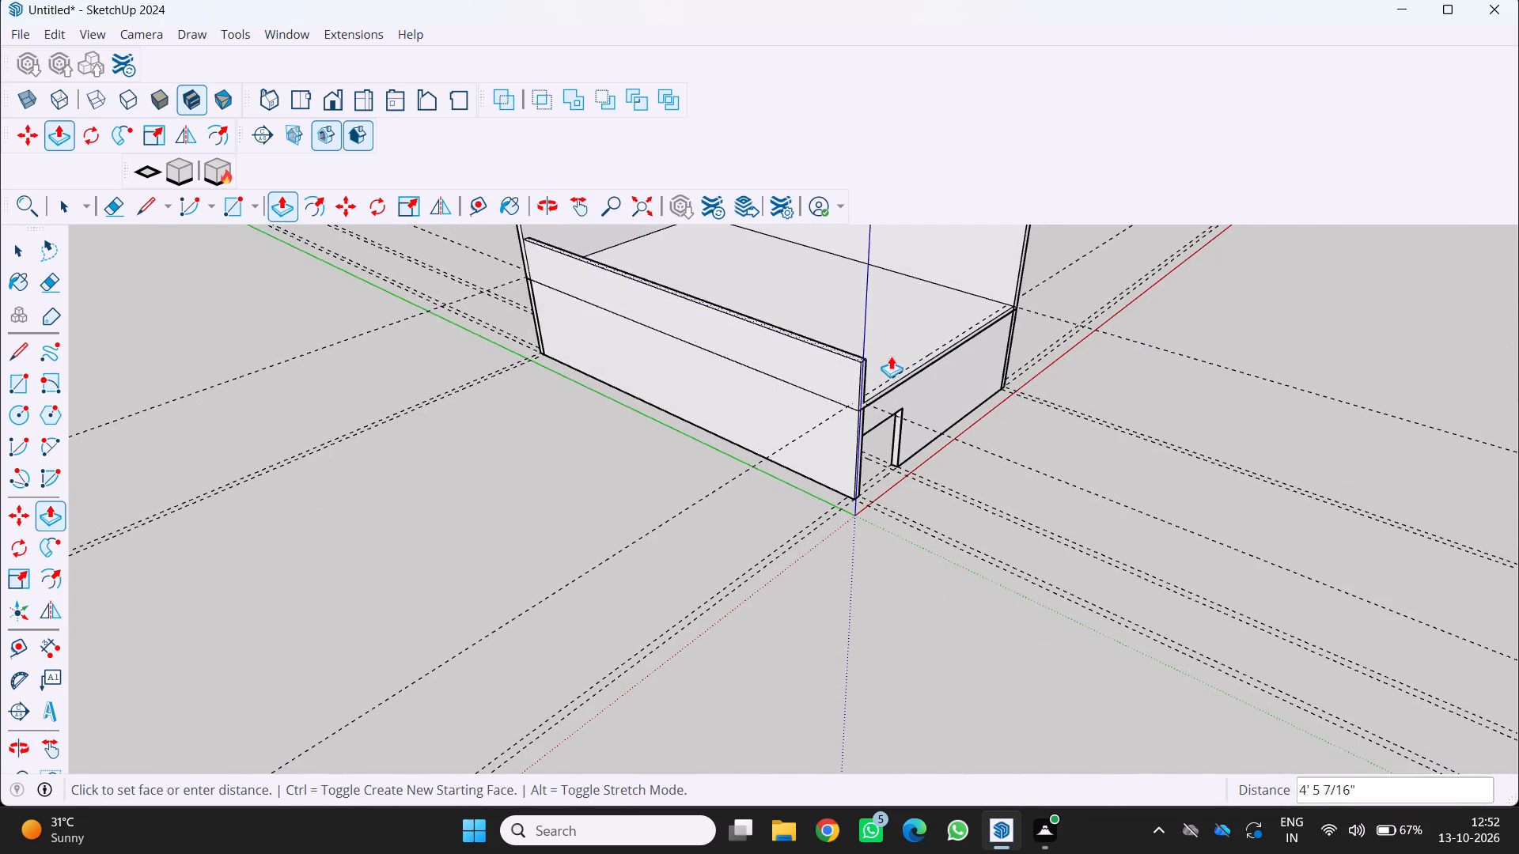
pyautogui.scroll(-5, 880, 358)
pyautogui.moveTo(856, 372); pyautogui.dragTo(664, 268, button='middle')
pyautogui.middleClick(661, 266)
pyautogui.scroll(3, 802, 251)
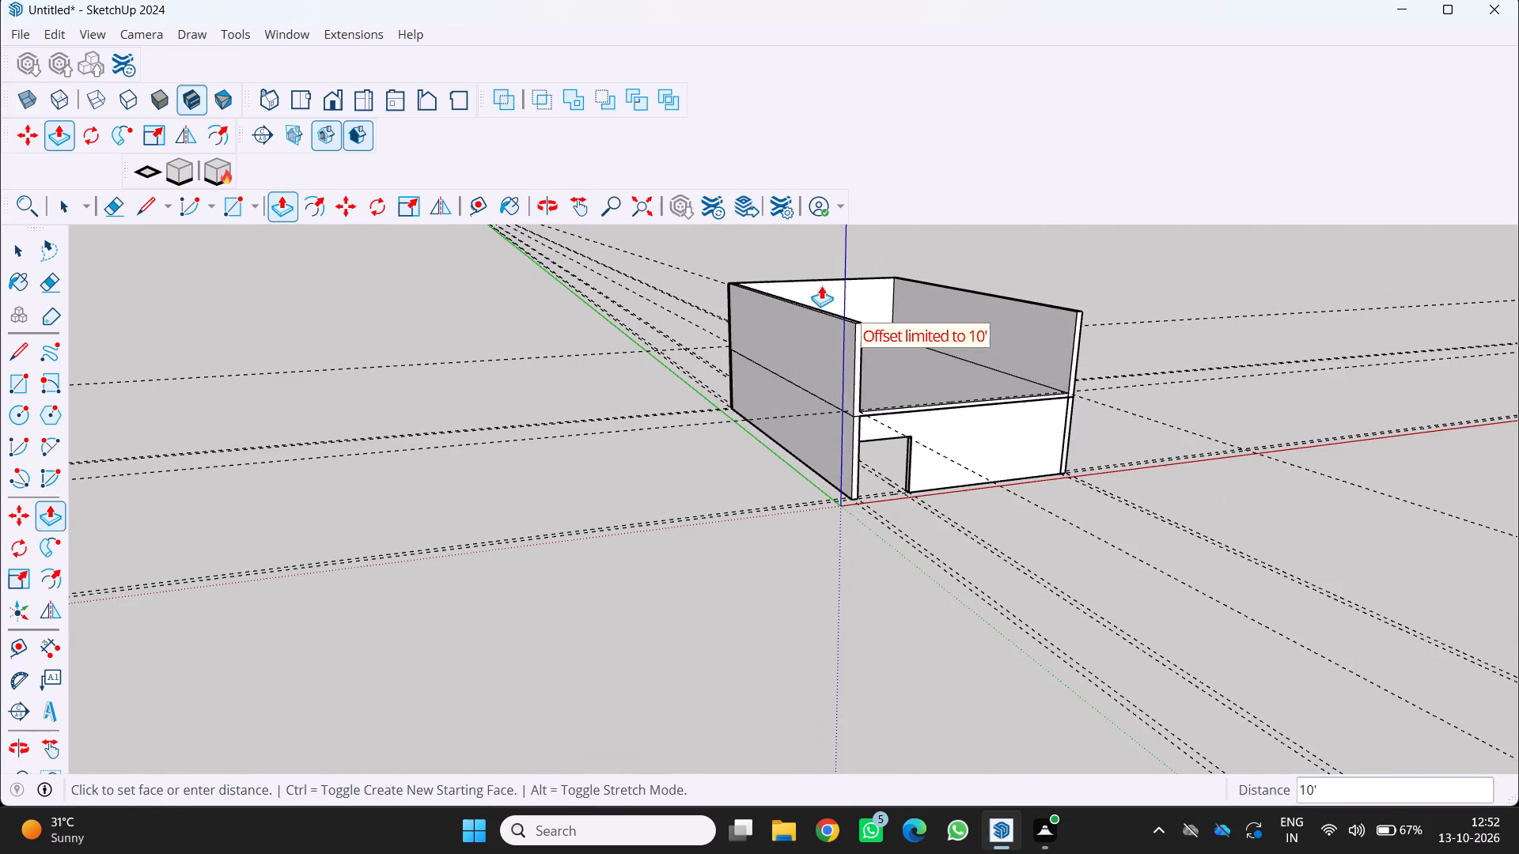
pyautogui.click(738, 297)
pyautogui.press('space')
pyautogui.press('space')
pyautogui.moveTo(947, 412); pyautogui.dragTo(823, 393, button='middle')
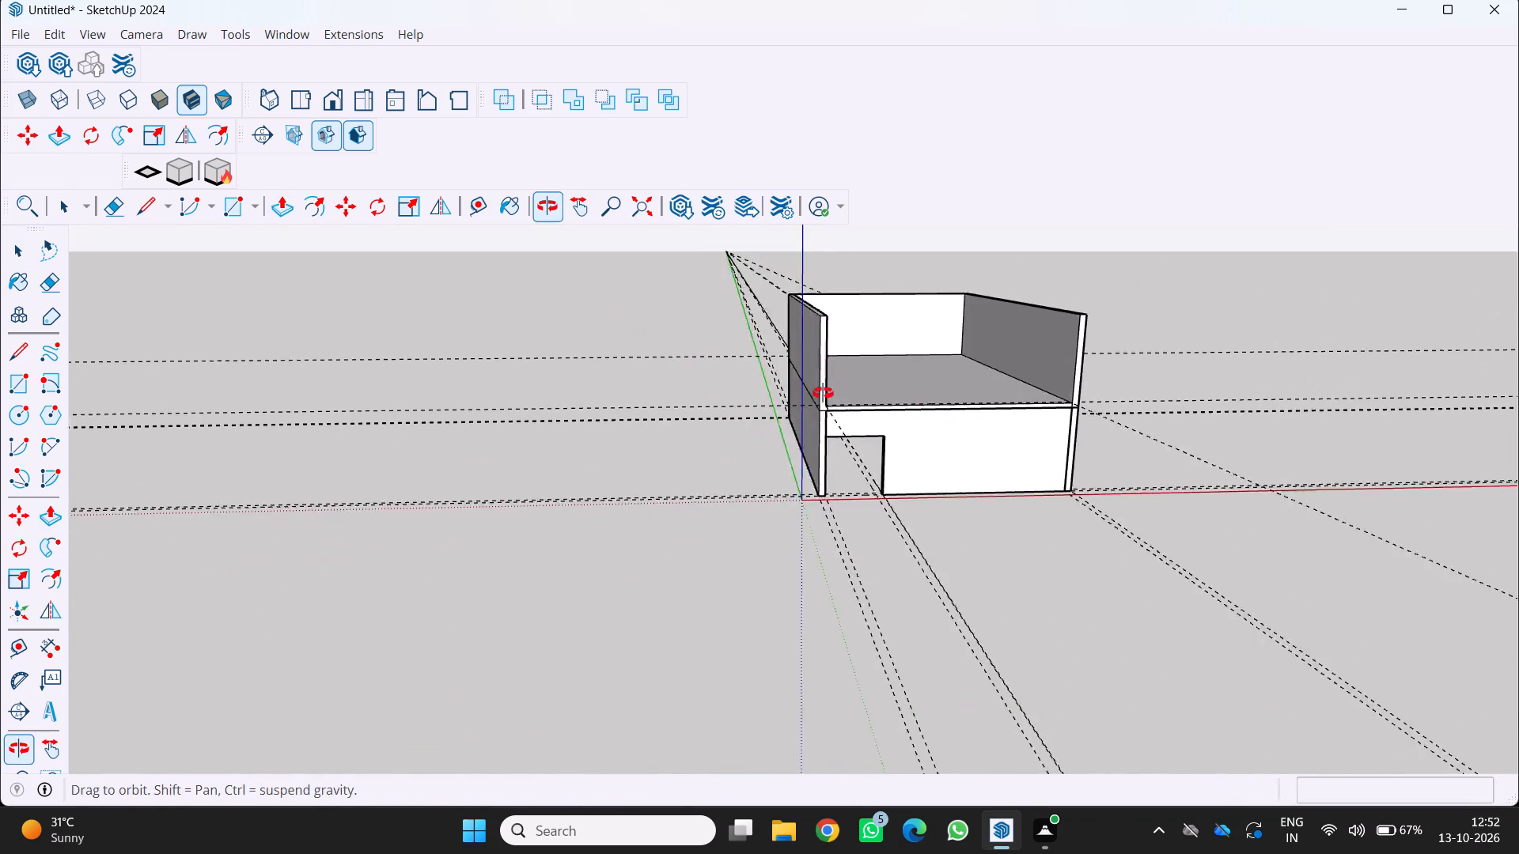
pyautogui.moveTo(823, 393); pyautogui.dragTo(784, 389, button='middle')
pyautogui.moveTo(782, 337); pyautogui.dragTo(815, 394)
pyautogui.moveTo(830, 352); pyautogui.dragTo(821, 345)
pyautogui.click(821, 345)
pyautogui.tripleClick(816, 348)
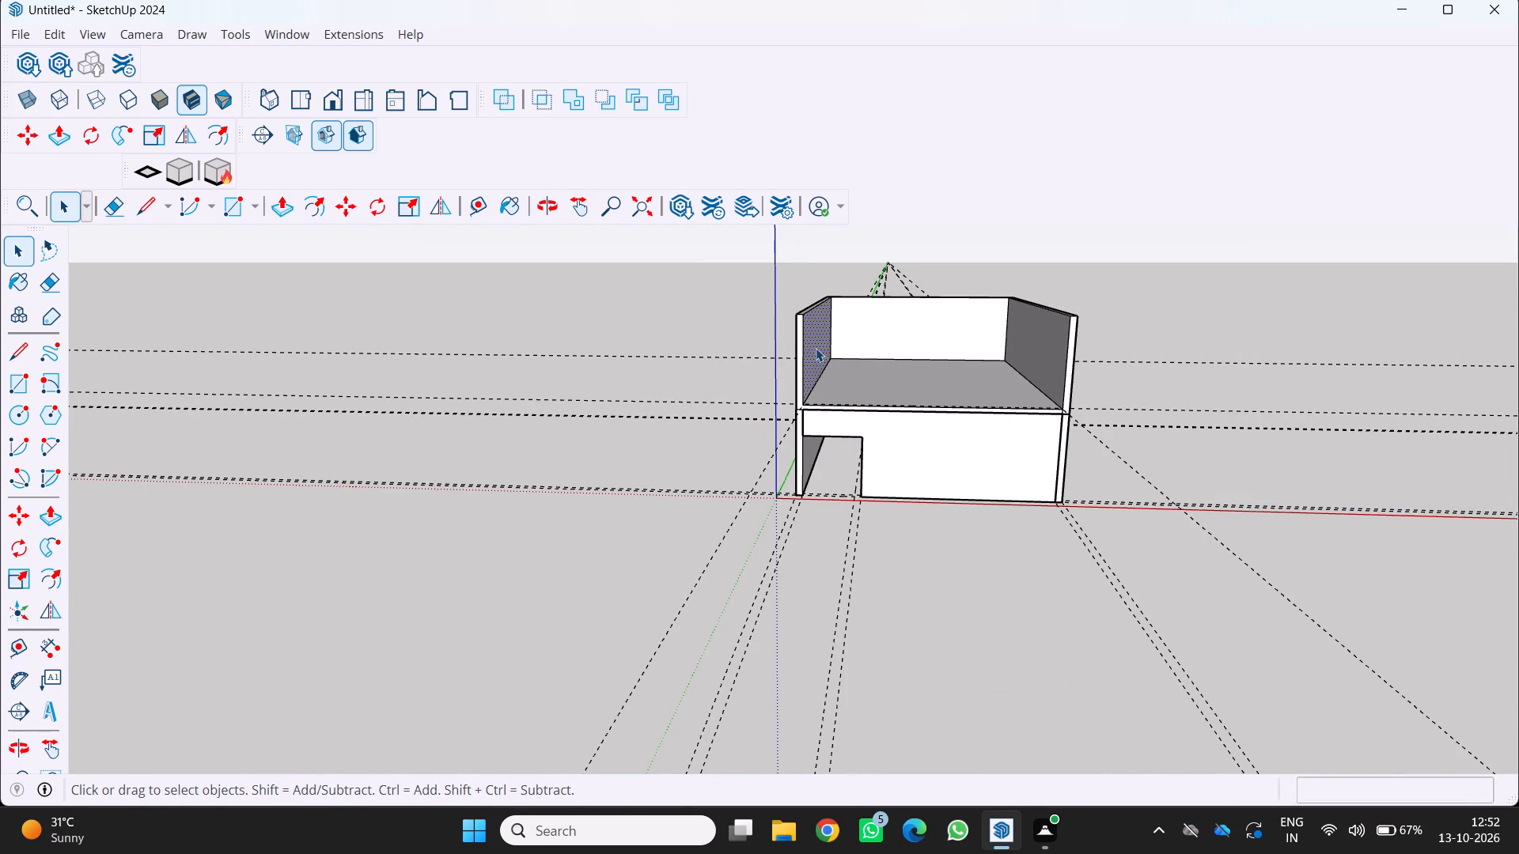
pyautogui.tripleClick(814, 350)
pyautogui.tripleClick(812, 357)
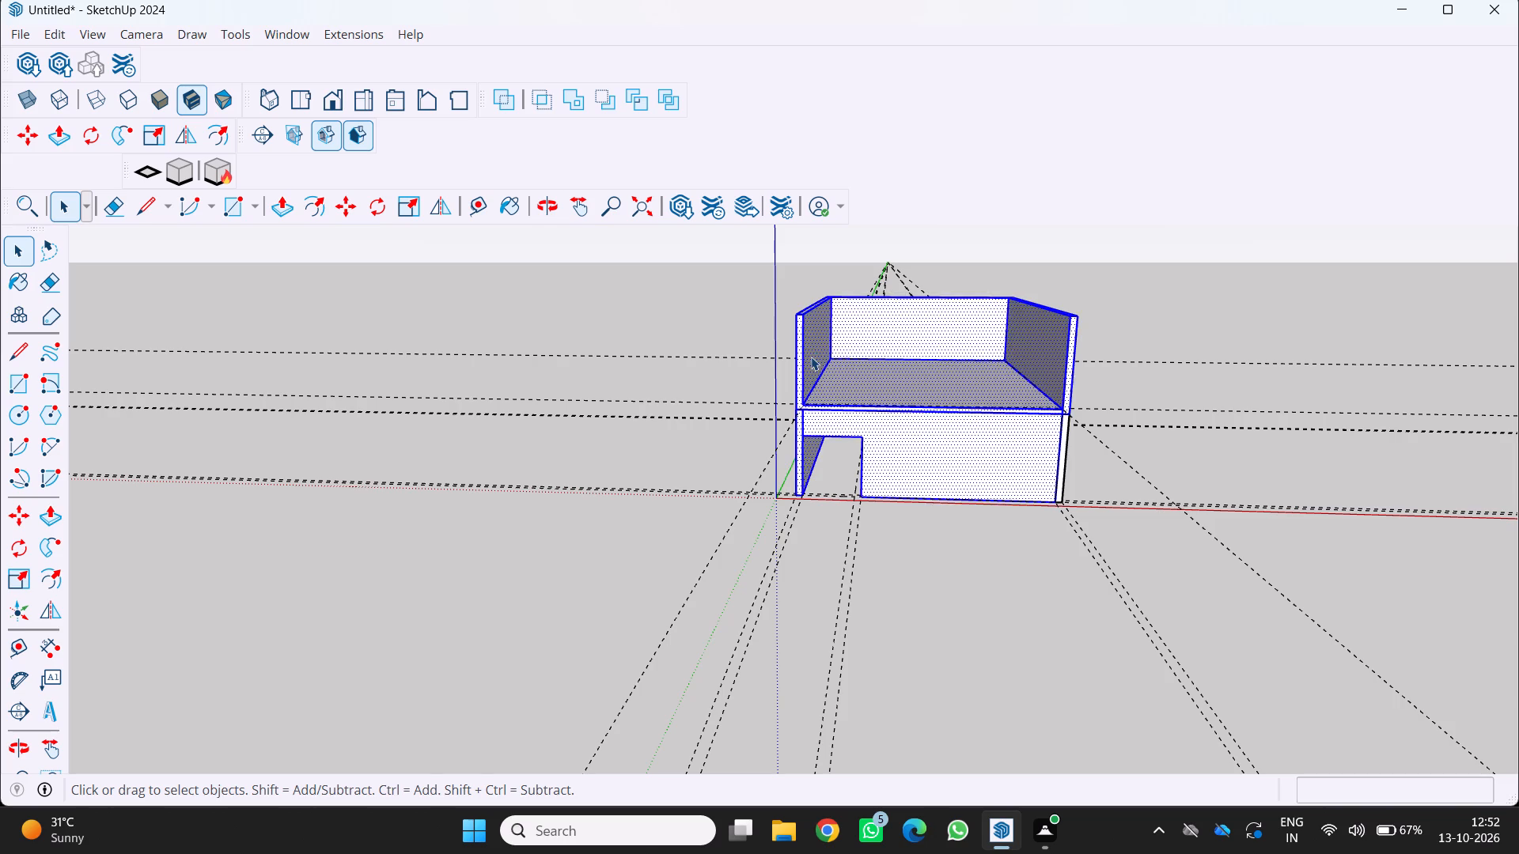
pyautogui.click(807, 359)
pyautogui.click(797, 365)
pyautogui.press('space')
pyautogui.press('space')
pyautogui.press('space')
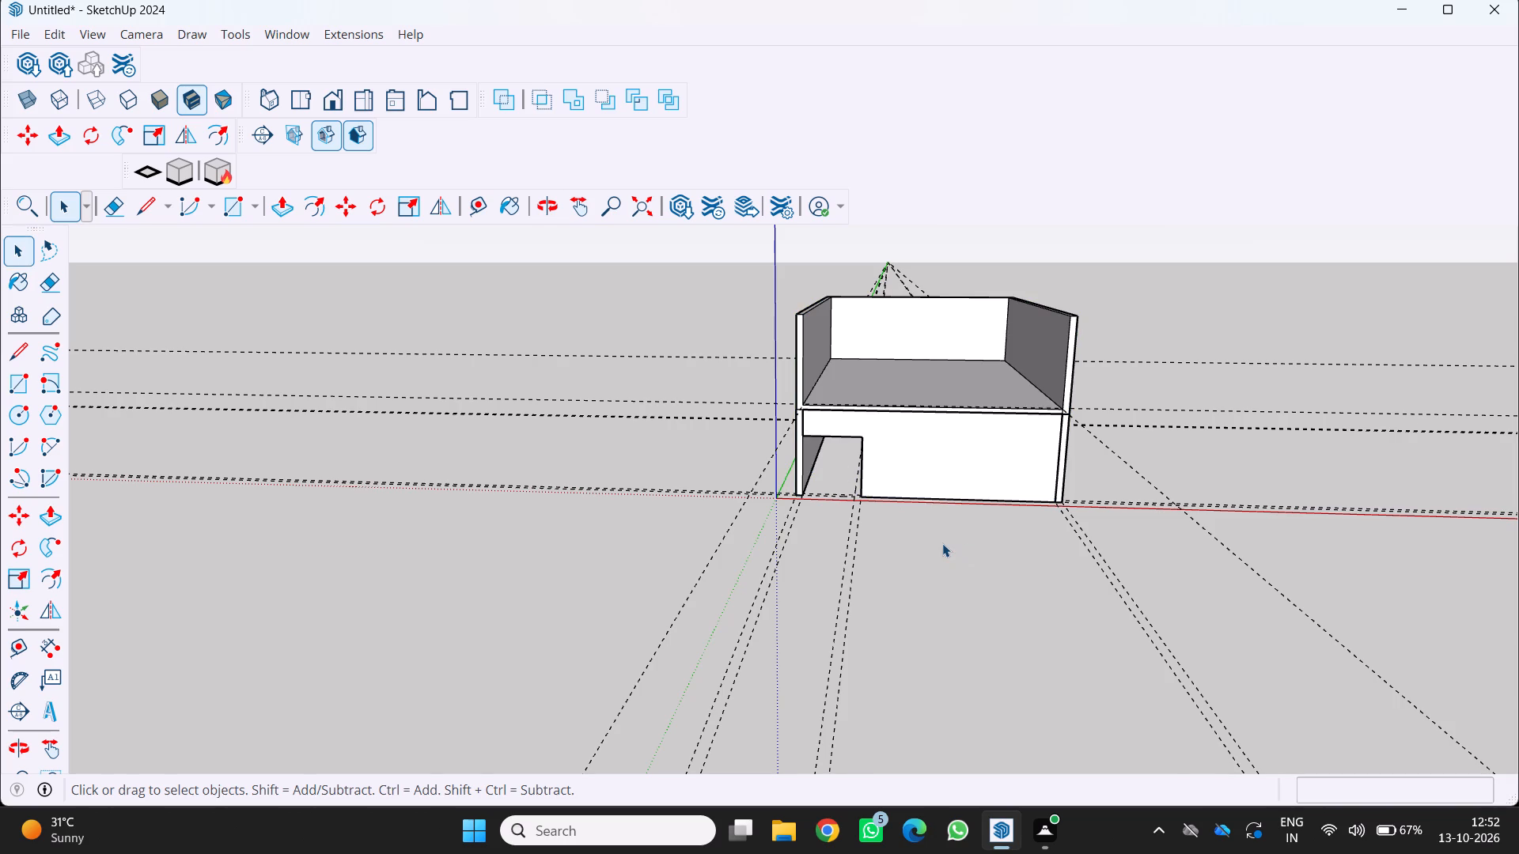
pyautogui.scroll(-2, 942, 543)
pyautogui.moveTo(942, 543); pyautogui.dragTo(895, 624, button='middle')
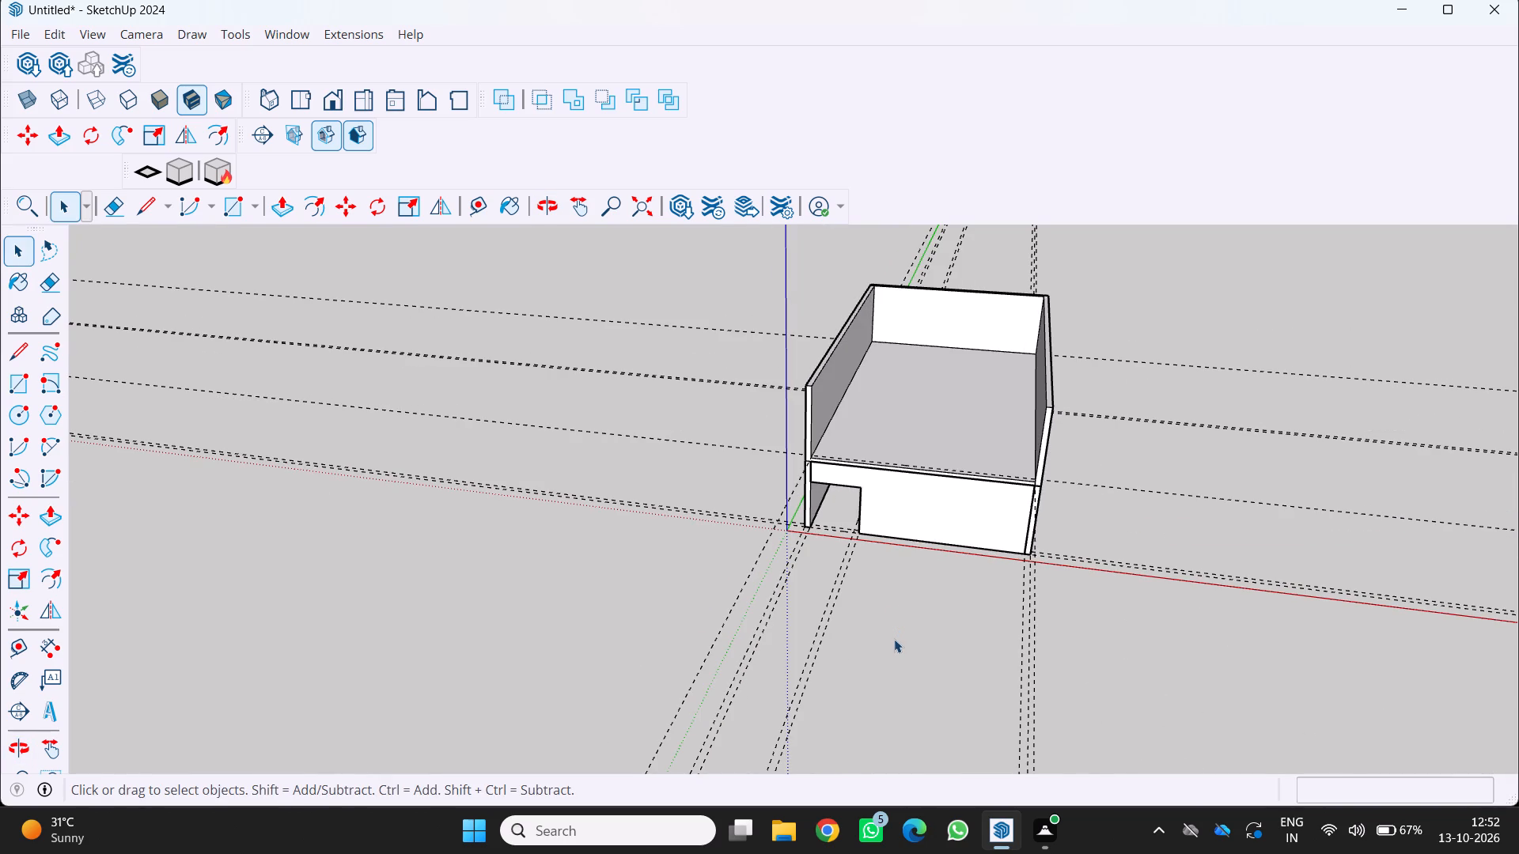
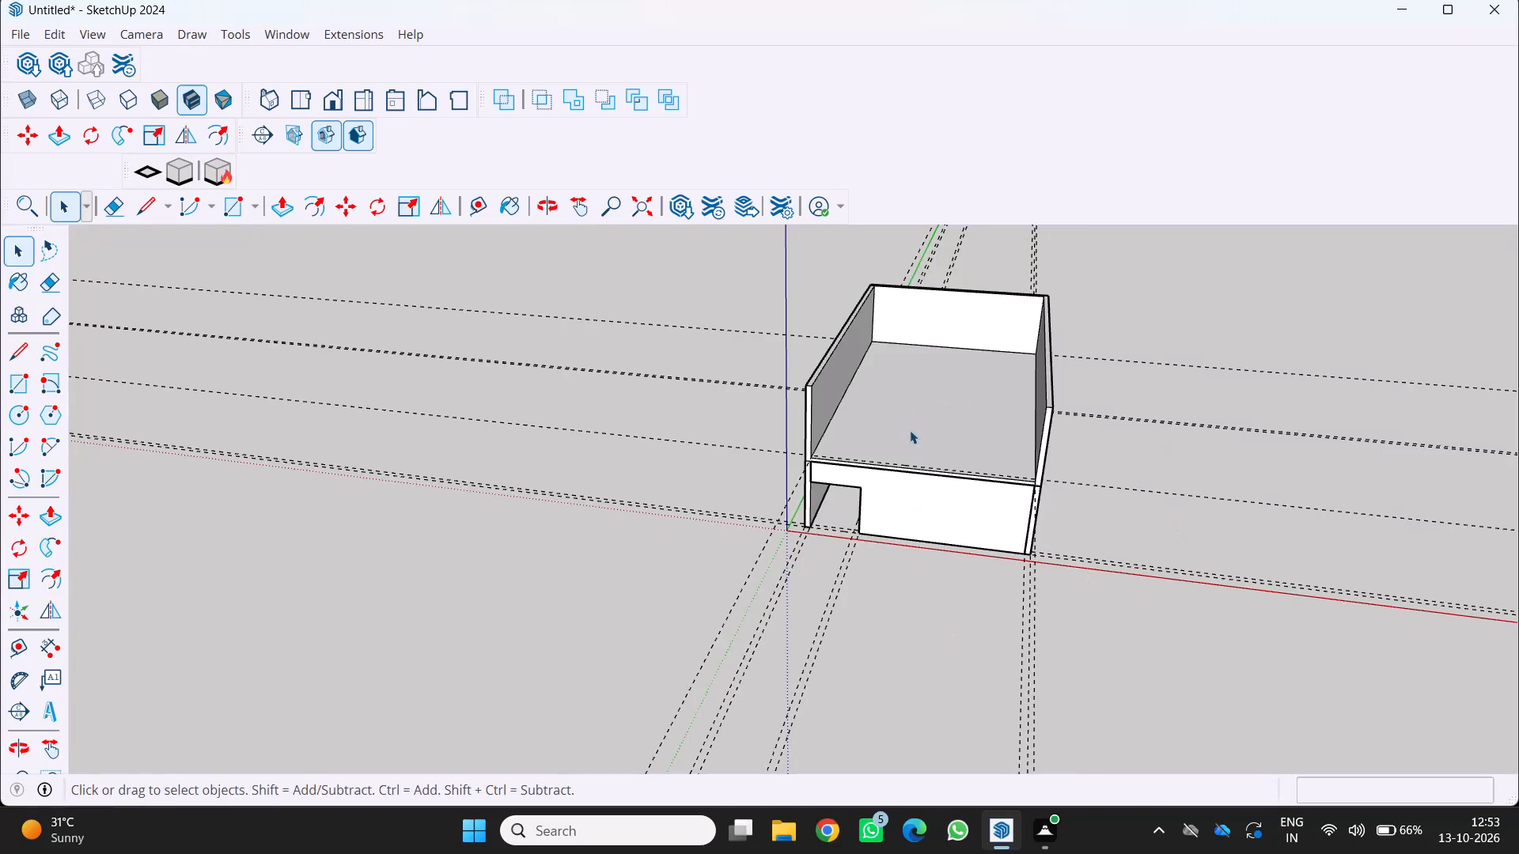
# Draw a 9" by about 28' 6" rectangle along the roof's front edge, between the two raised side walls.
pyautogui.moveTo(914, 442); pyautogui.dragTo(960, 505, button='middle')
pyautogui.scroll(-2, 960, 506)
pyautogui.scroll(1, 973, 511)
pyautogui.moveTo(970, 511); pyautogui.dragTo(859, 390, button='middle')
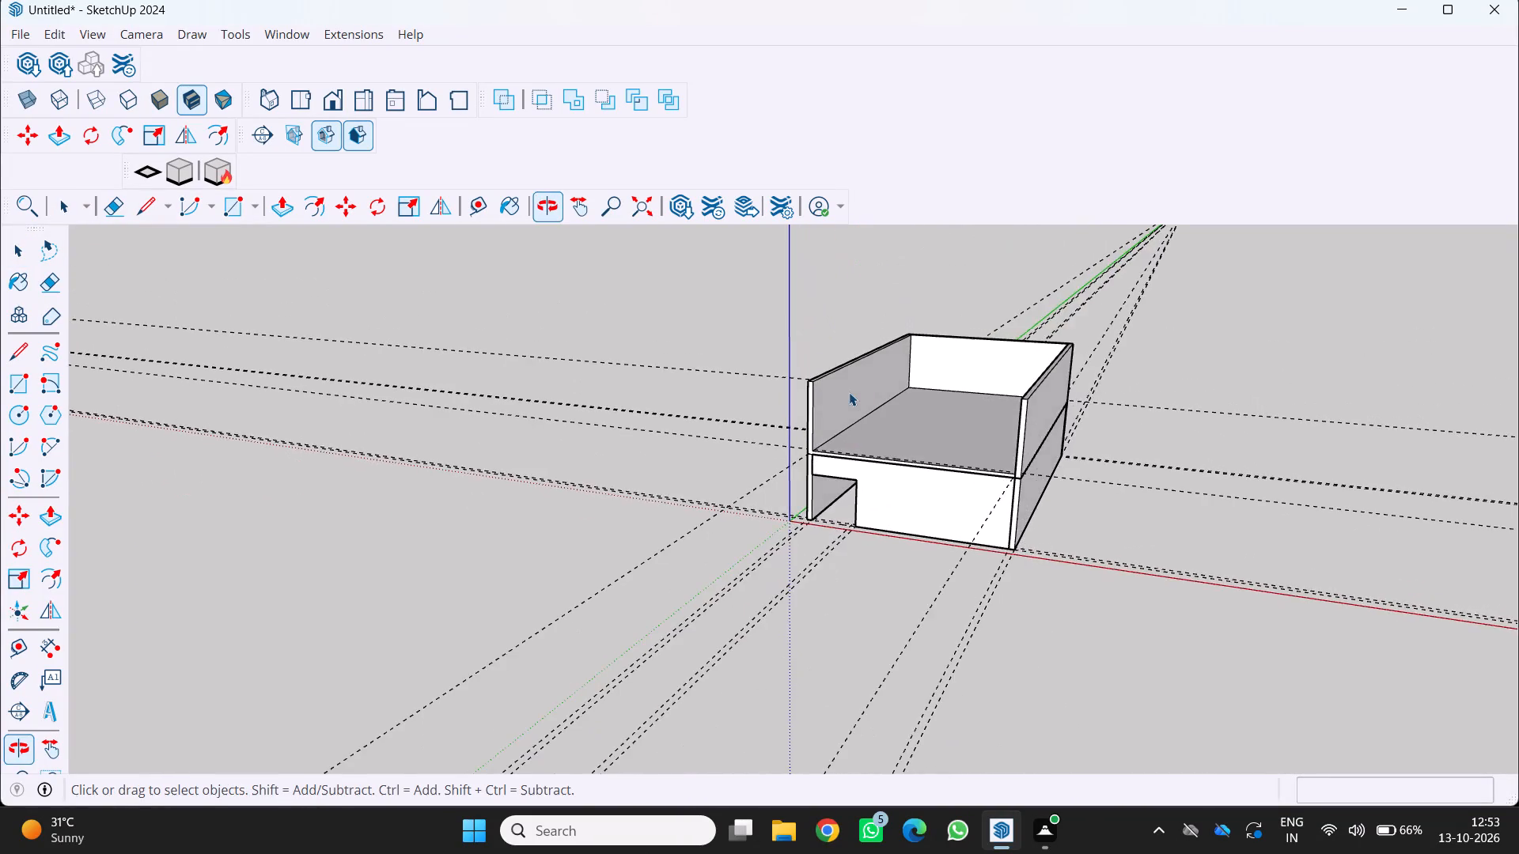
pyautogui.scroll(3, 842, 438)
pyautogui.moveTo(900, 531); pyautogui.dragTo(1043, 627, button='middle')
pyautogui.scroll(5, 1049, 616)
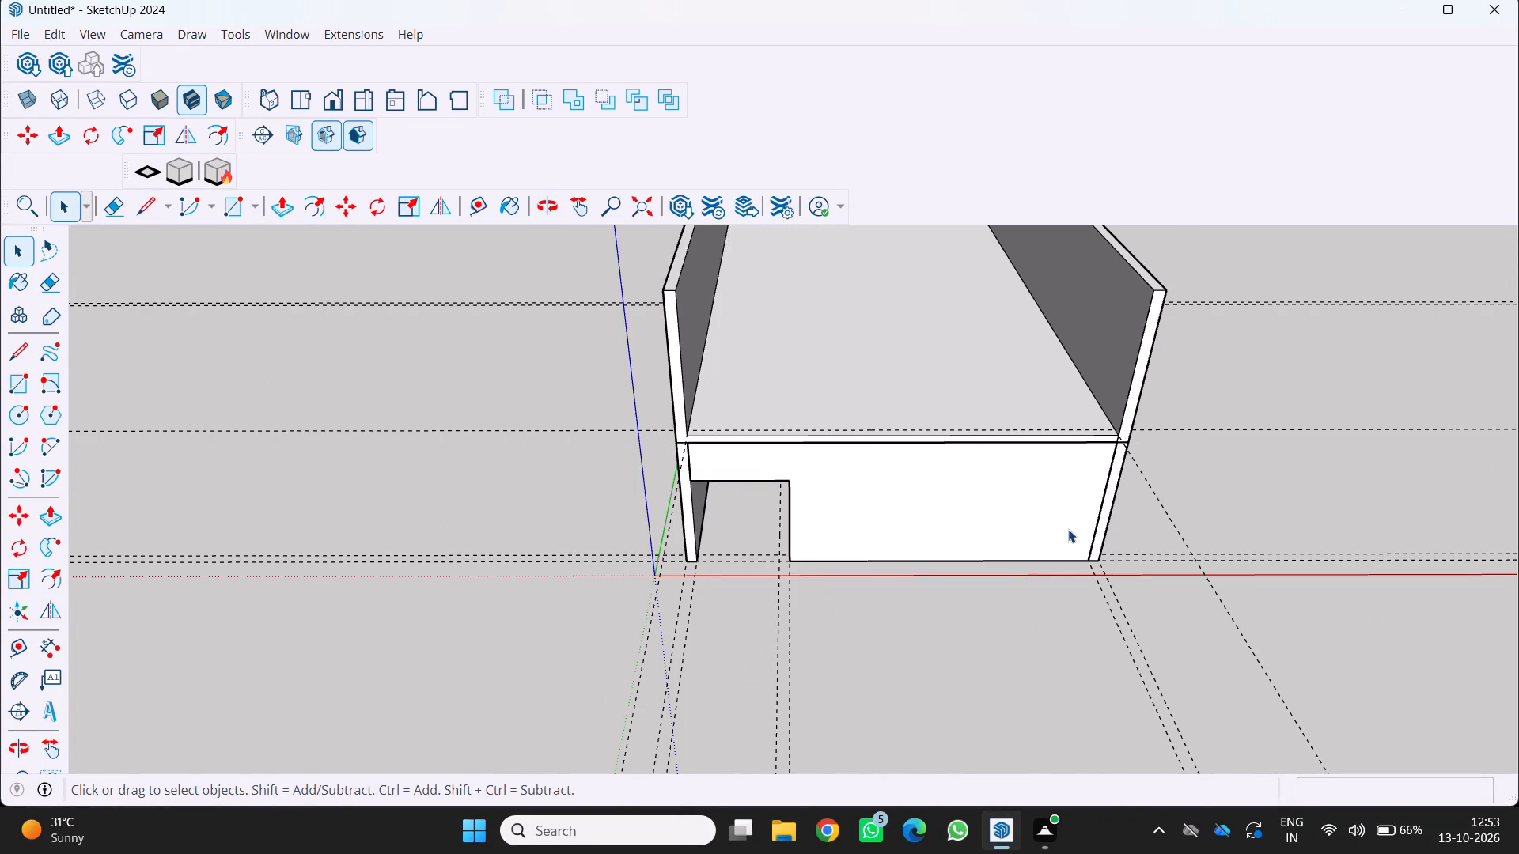
pyautogui.press('r')
pyautogui.scroll(3, 1130, 453)
pyautogui.scroll(2, 1081, 406)
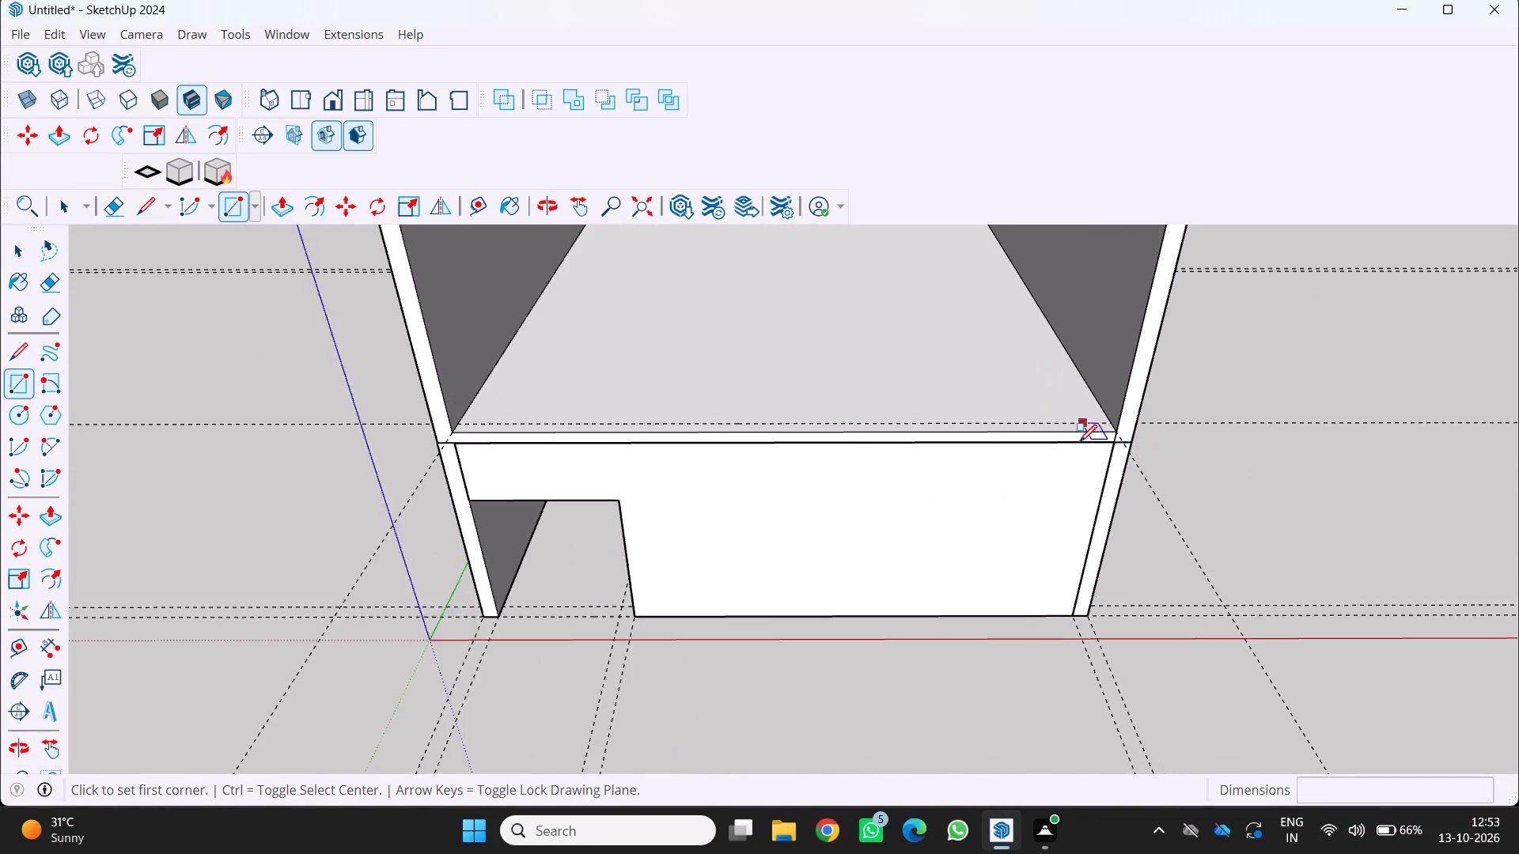
pyautogui.scroll(5, 1074, 443)
pyautogui.scroll(2, 1140, 429)
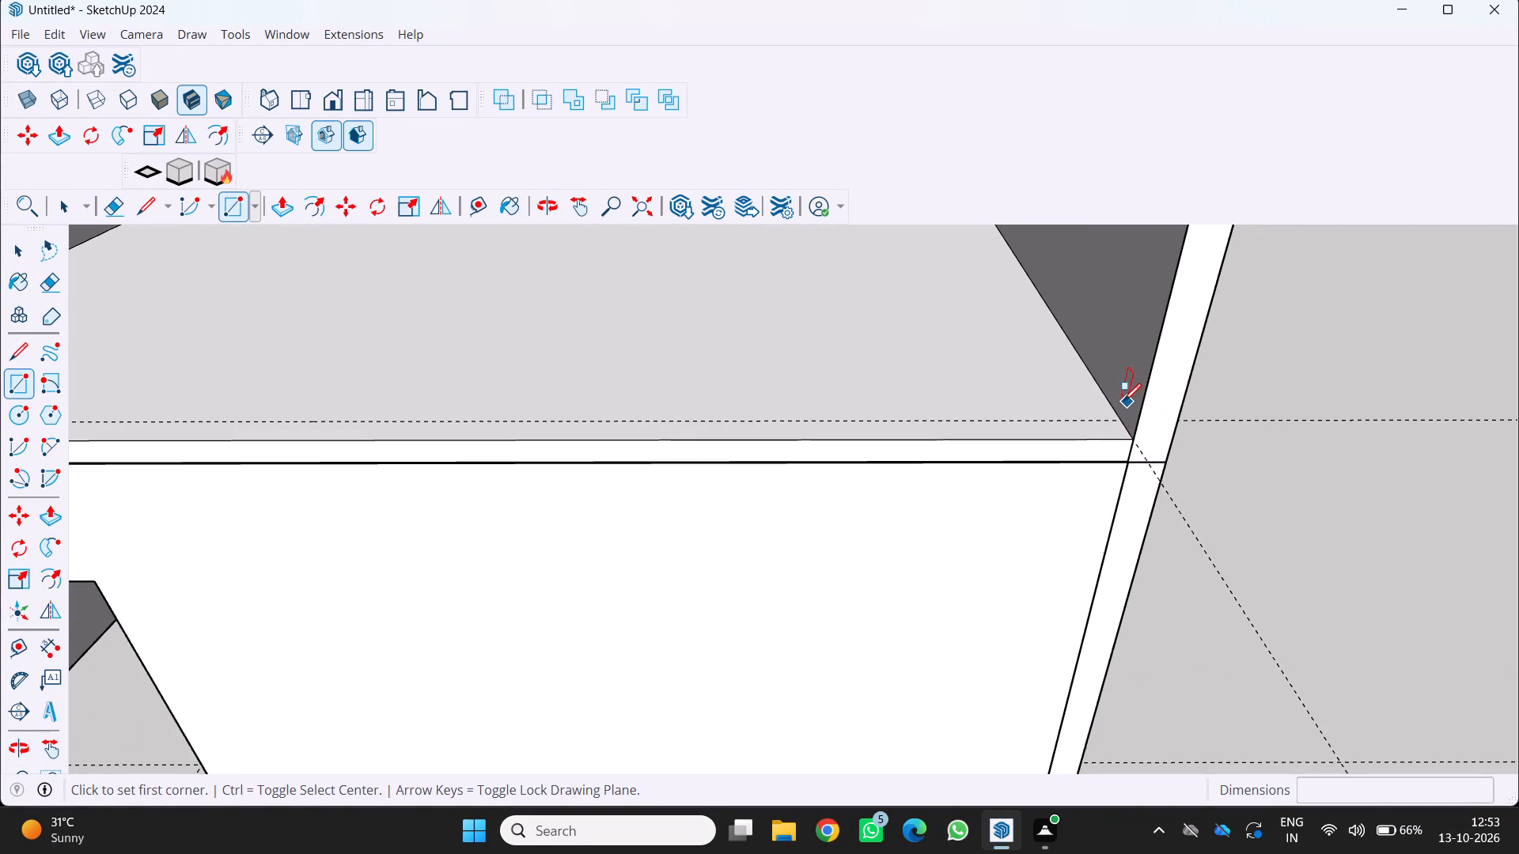
pyautogui.scroll(10, 1117, 402)
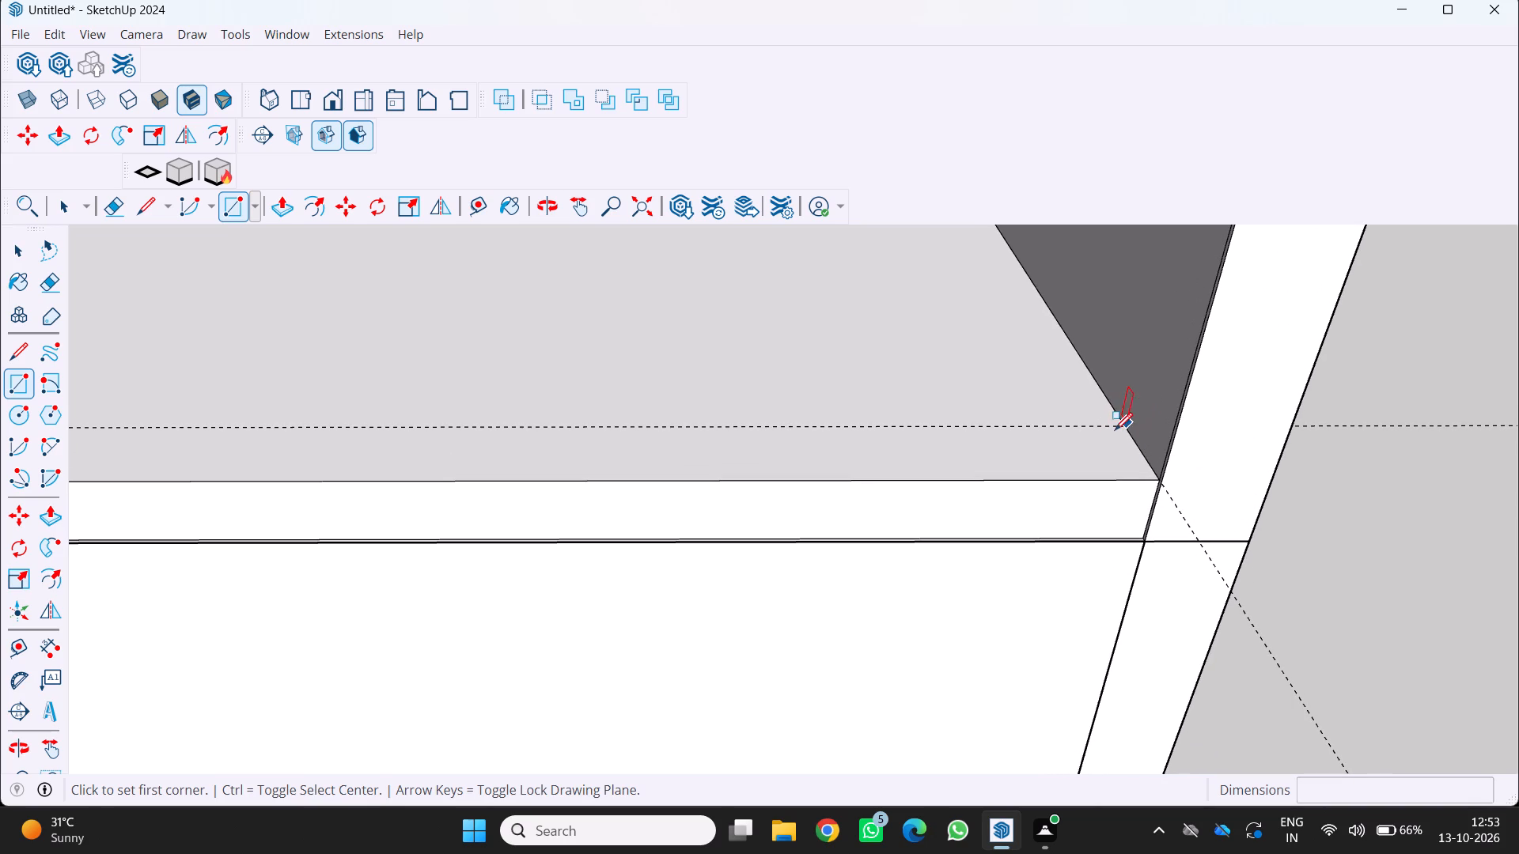
pyautogui.click(1123, 426)
pyautogui.scroll(-4, 780, 470)
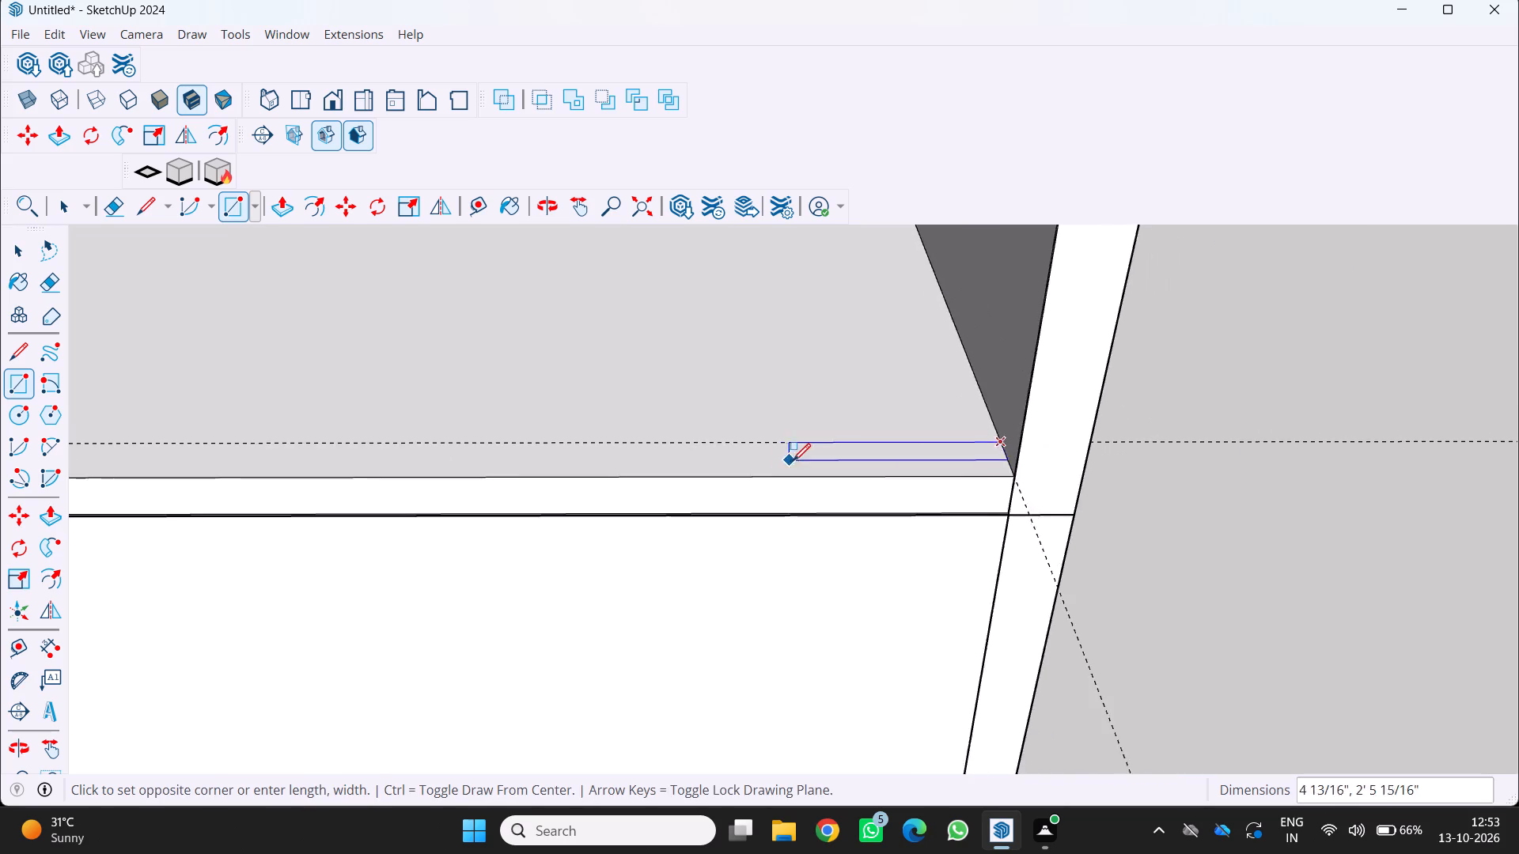
pyautogui.scroll(-7, 793, 461)
pyautogui.moveTo(843, 455); pyautogui.dragTo(1090, 400, button='middle')
pyautogui.scroll(-4, 1090, 400)
pyautogui.middleClick(1090, 400)
pyautogui.scroll(-2, 535, 460)
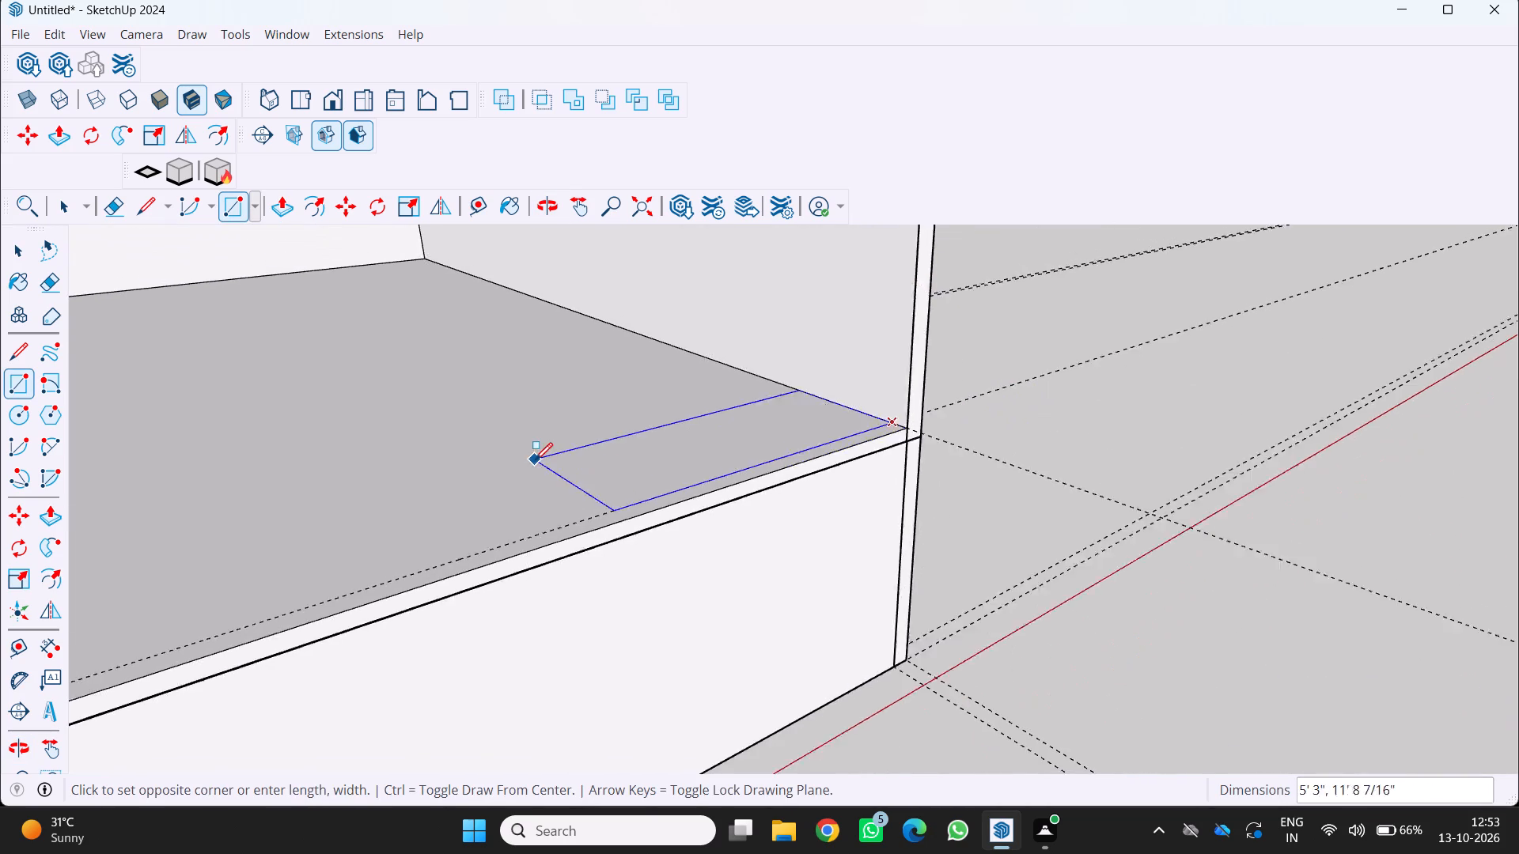
pyautogui.scroll(-13, 535, 460)
pyautogui.scroll(3, 411, 496)
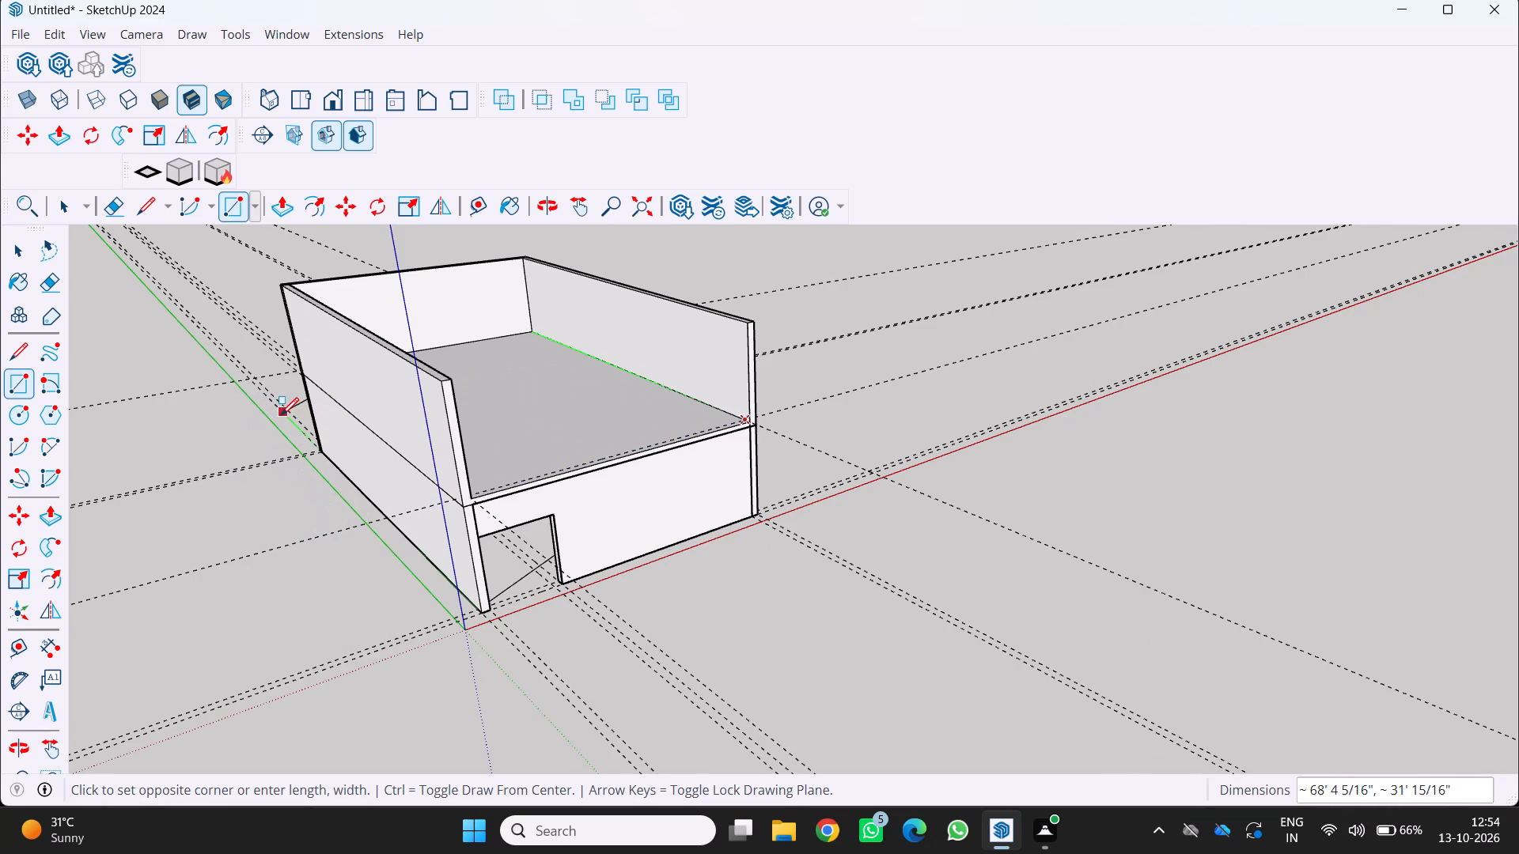
pyautogui.scroll(-2, 295, 432)
pyautogui.moveTo(332, 467); pyautogui.dragTo(437, 502, button='middle')
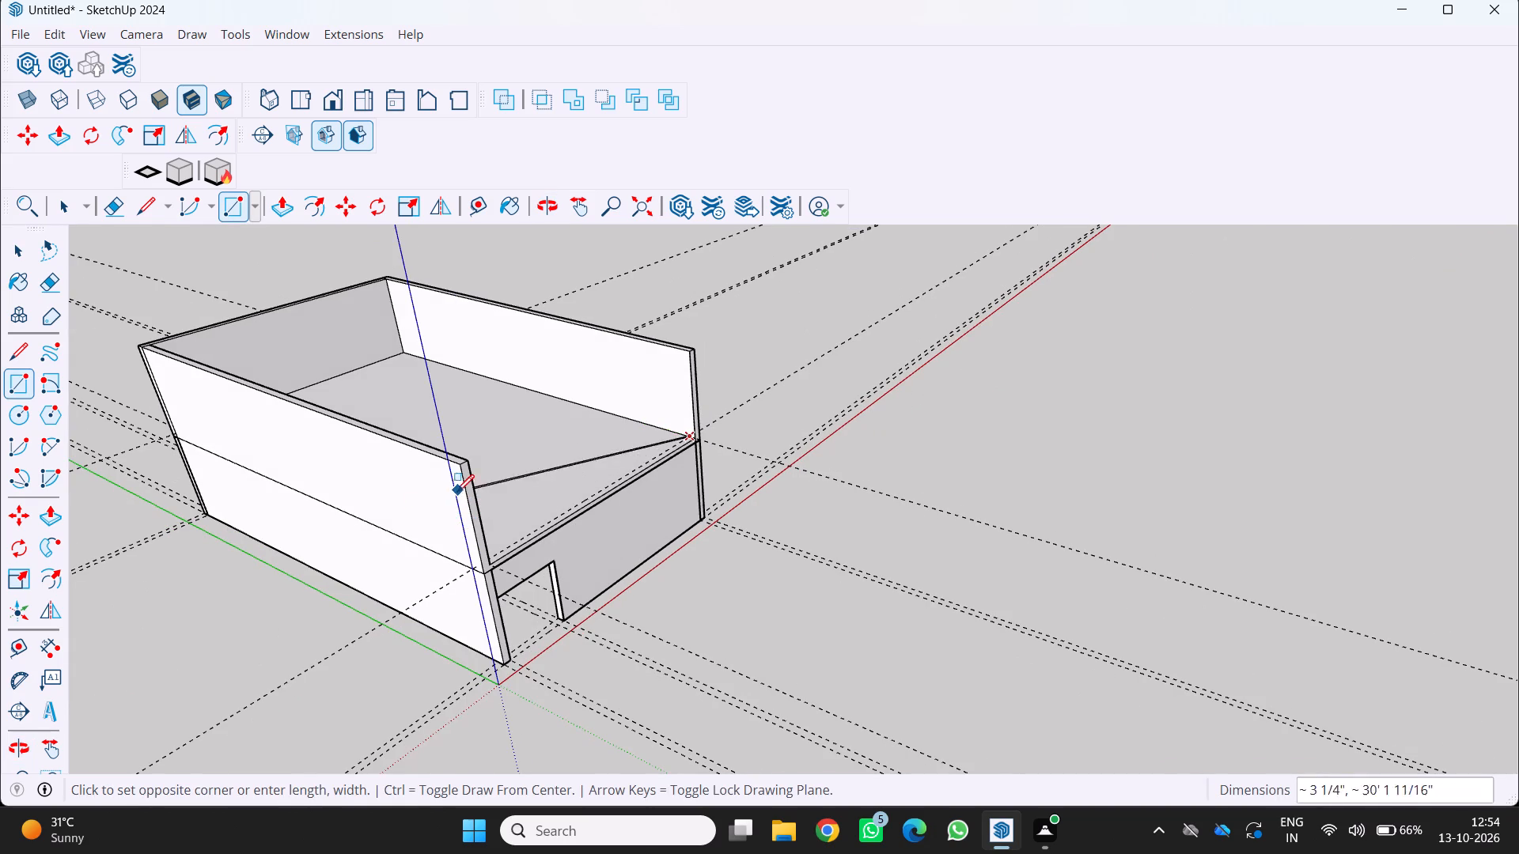
pyautogui.moveTo(400, 508); pyautogui.dragTo(304, 528, button='middle')
pyautogui.scroll(6, 380, 580)
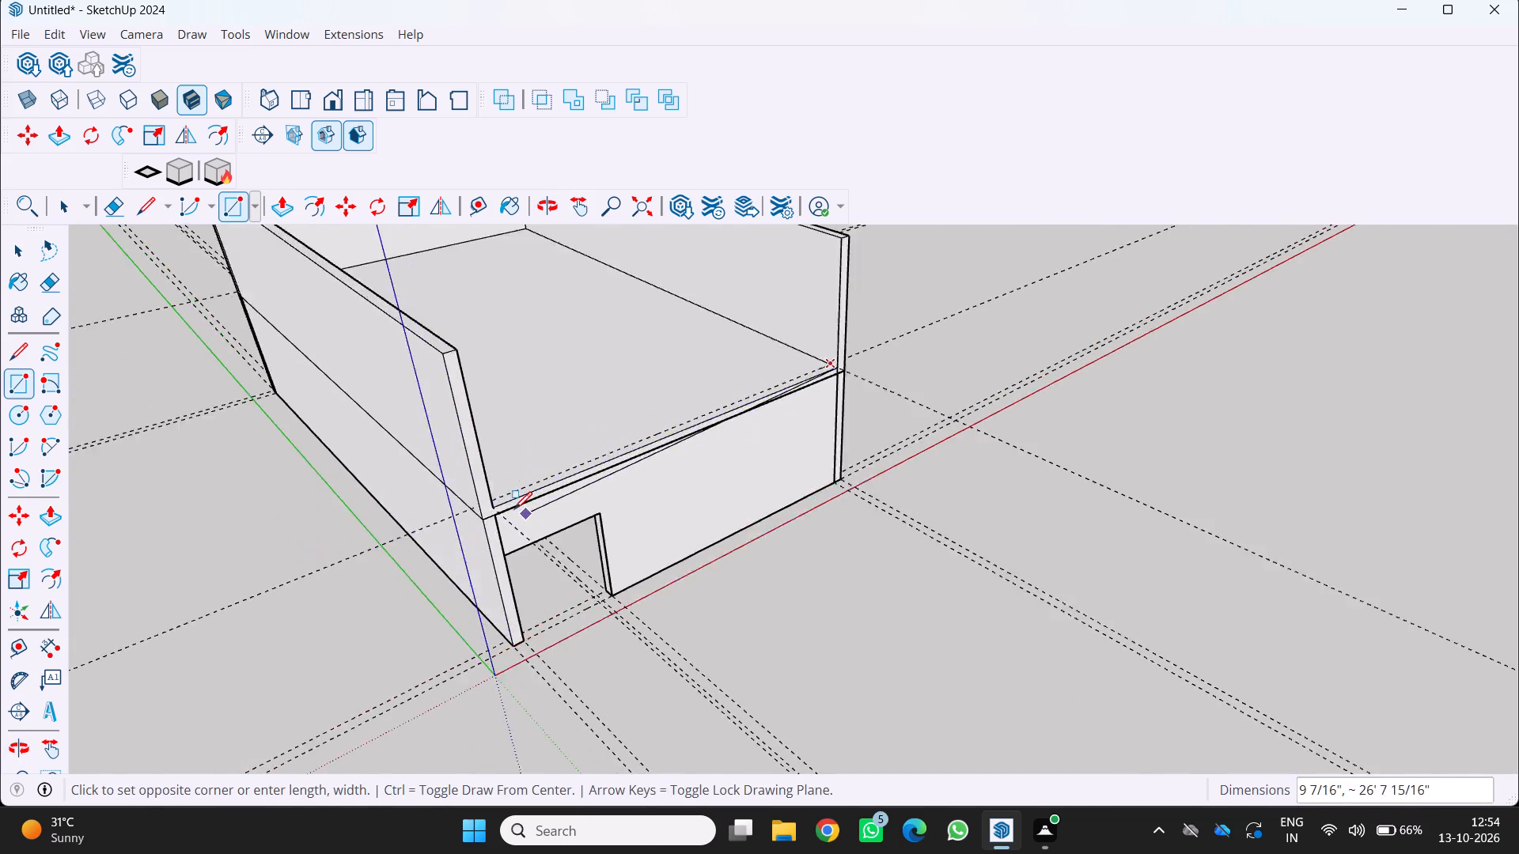
pyautogui.scroll(12, 514, 509)
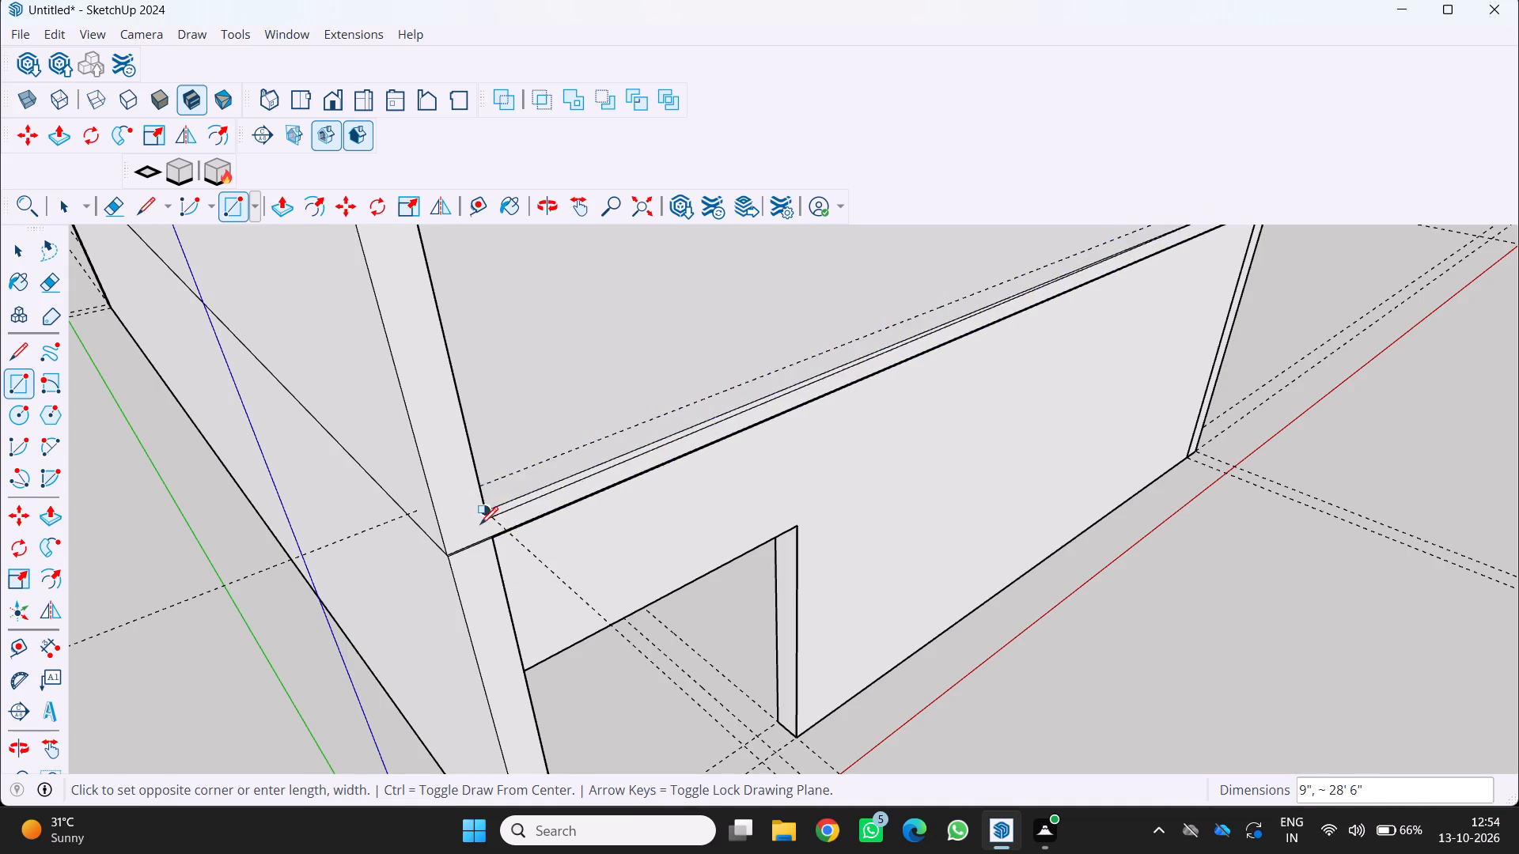
pyautogui.moveTo(480, 527); pyautogui.dragTo(396, 550, button='middle')
pyautogui.scroll(-4, 396, 550)
pyautogui.scroll(3, 460, 507)
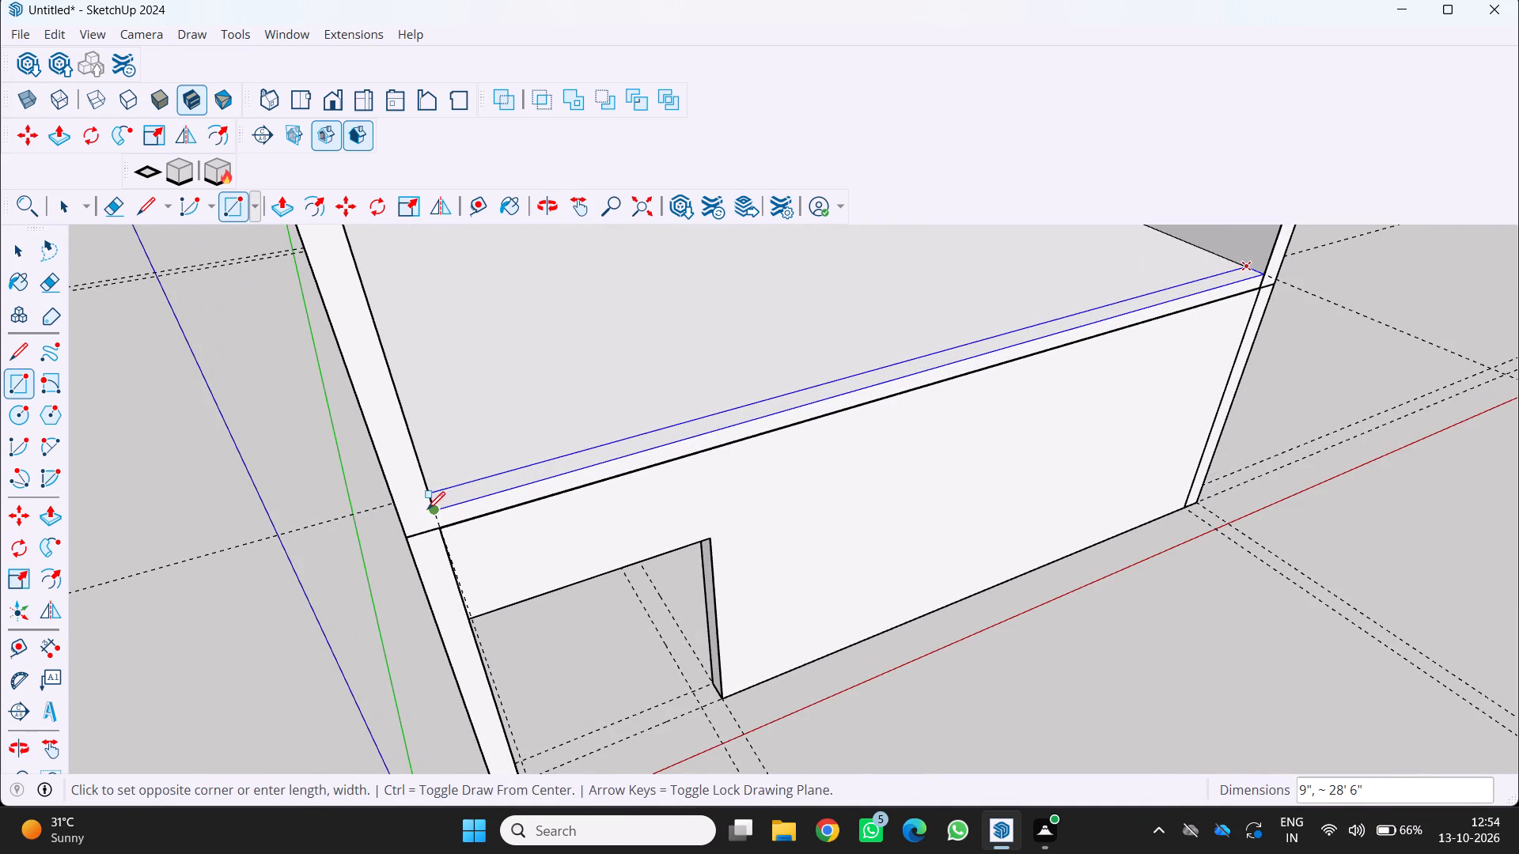
pyautogui.click(426, 521)
# Push/pull the 9" strip along the roof's front edge upward about 10', level with the top of the side walls.
pyautogui.scroll(-4, 565, 495)
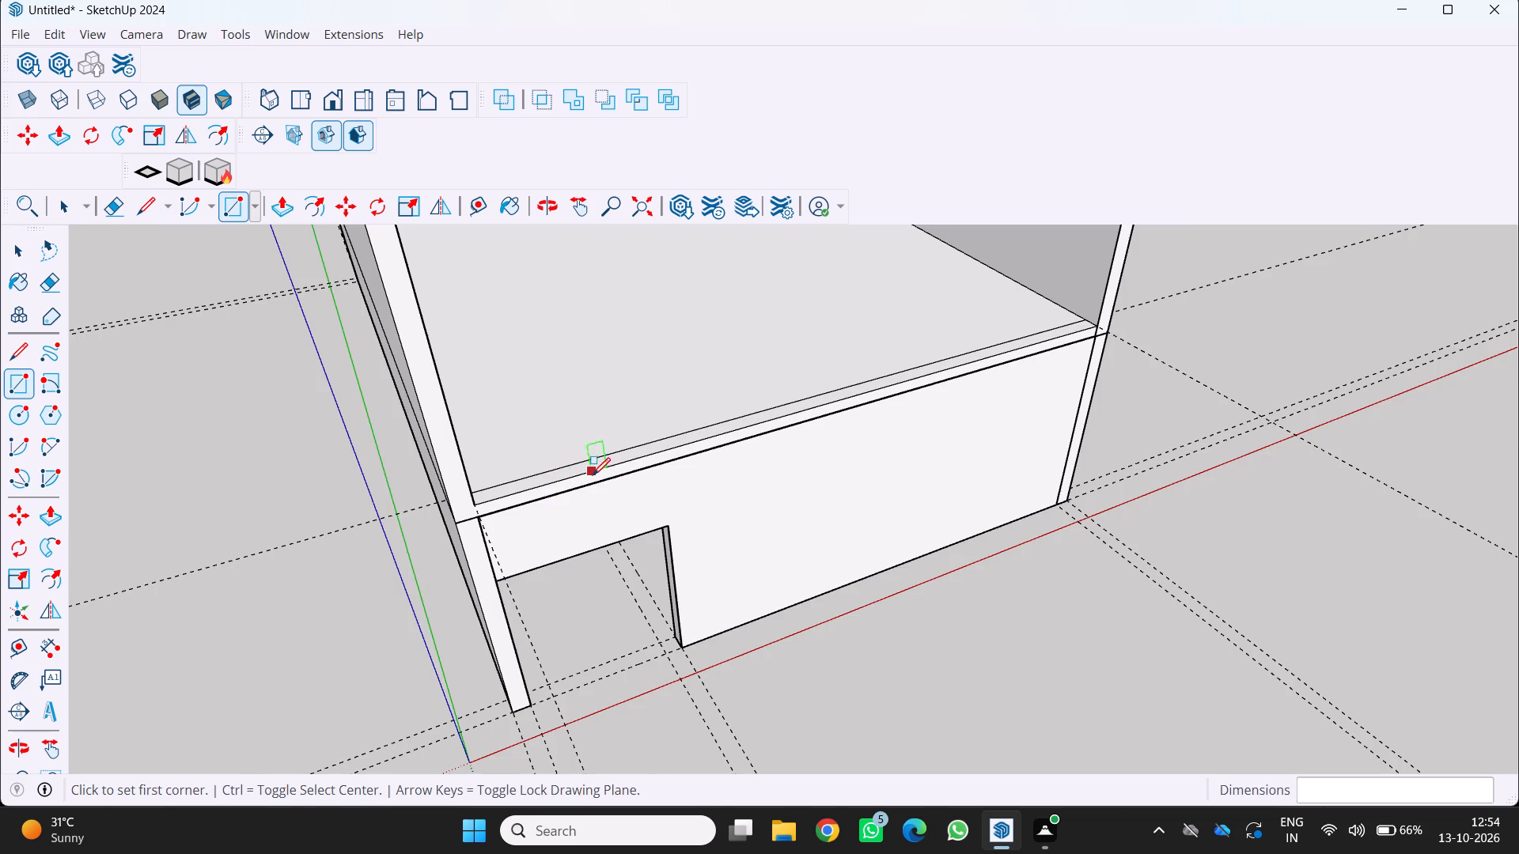
pyautogui.press('p')
pyautogui.scroll(5, 690, 446)
pyautogui.click(648, 440)
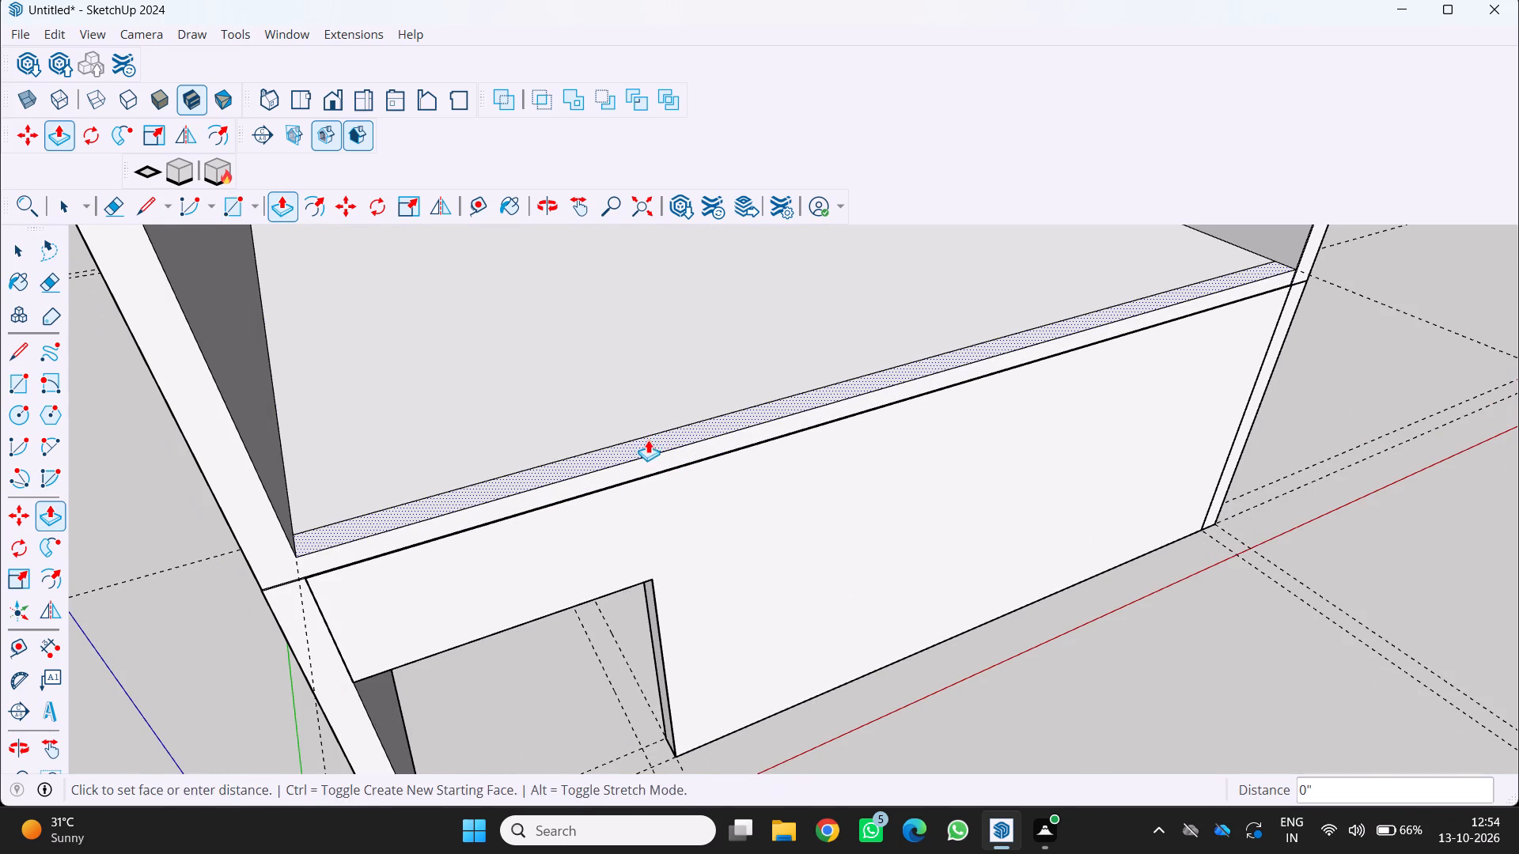
pyautogui.scroll(-5, 583, 411)
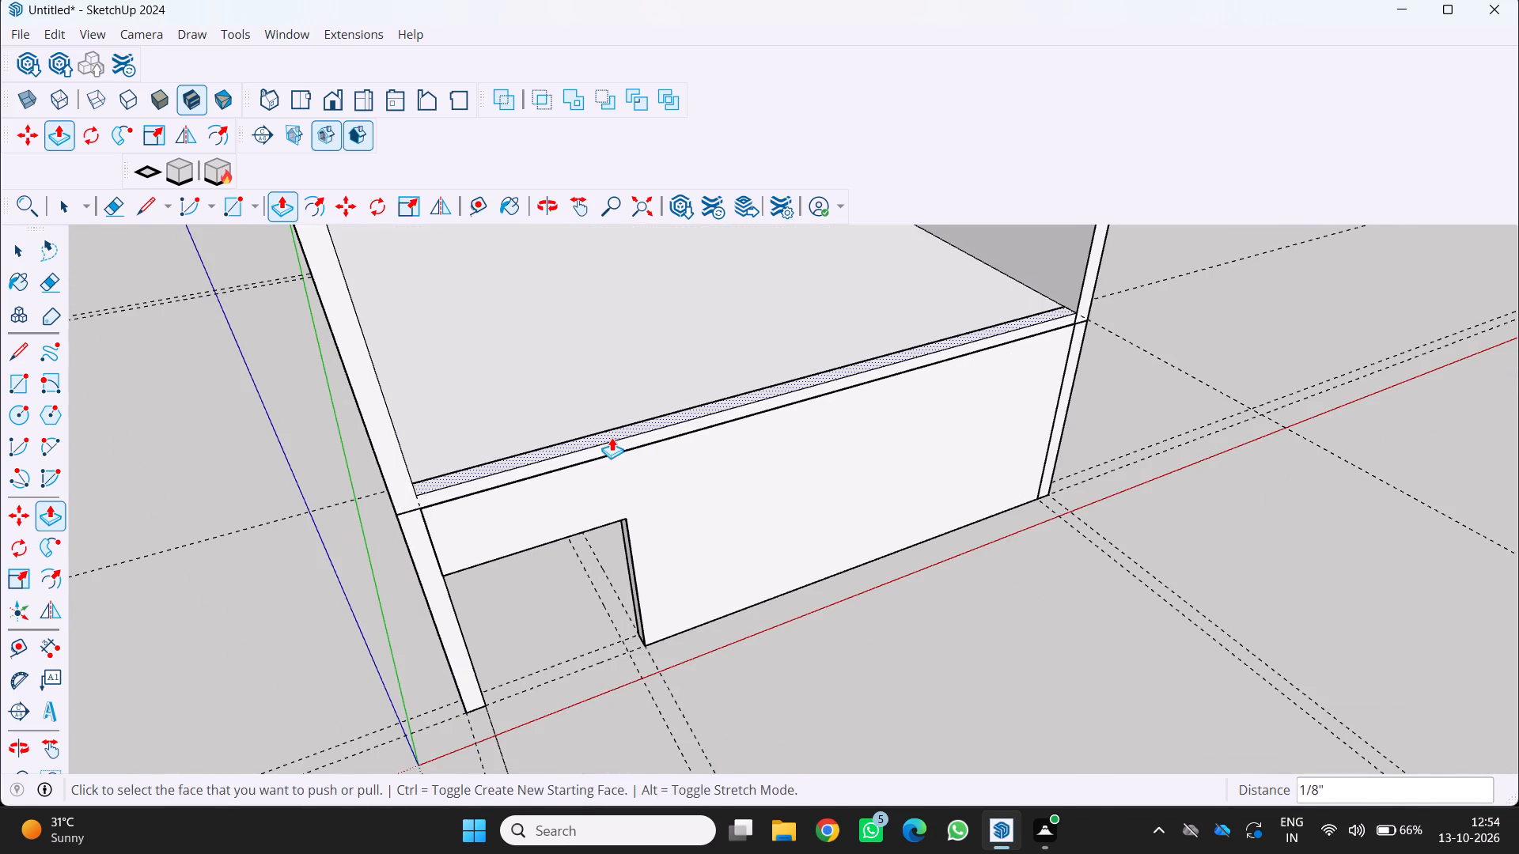
pyautogui.click(612, 437)
pyautogui.scroll(-6, 583, 410)
pyautogui.moveTo(570, 409); pyautogui.dragTo(466, 436, button='middle')
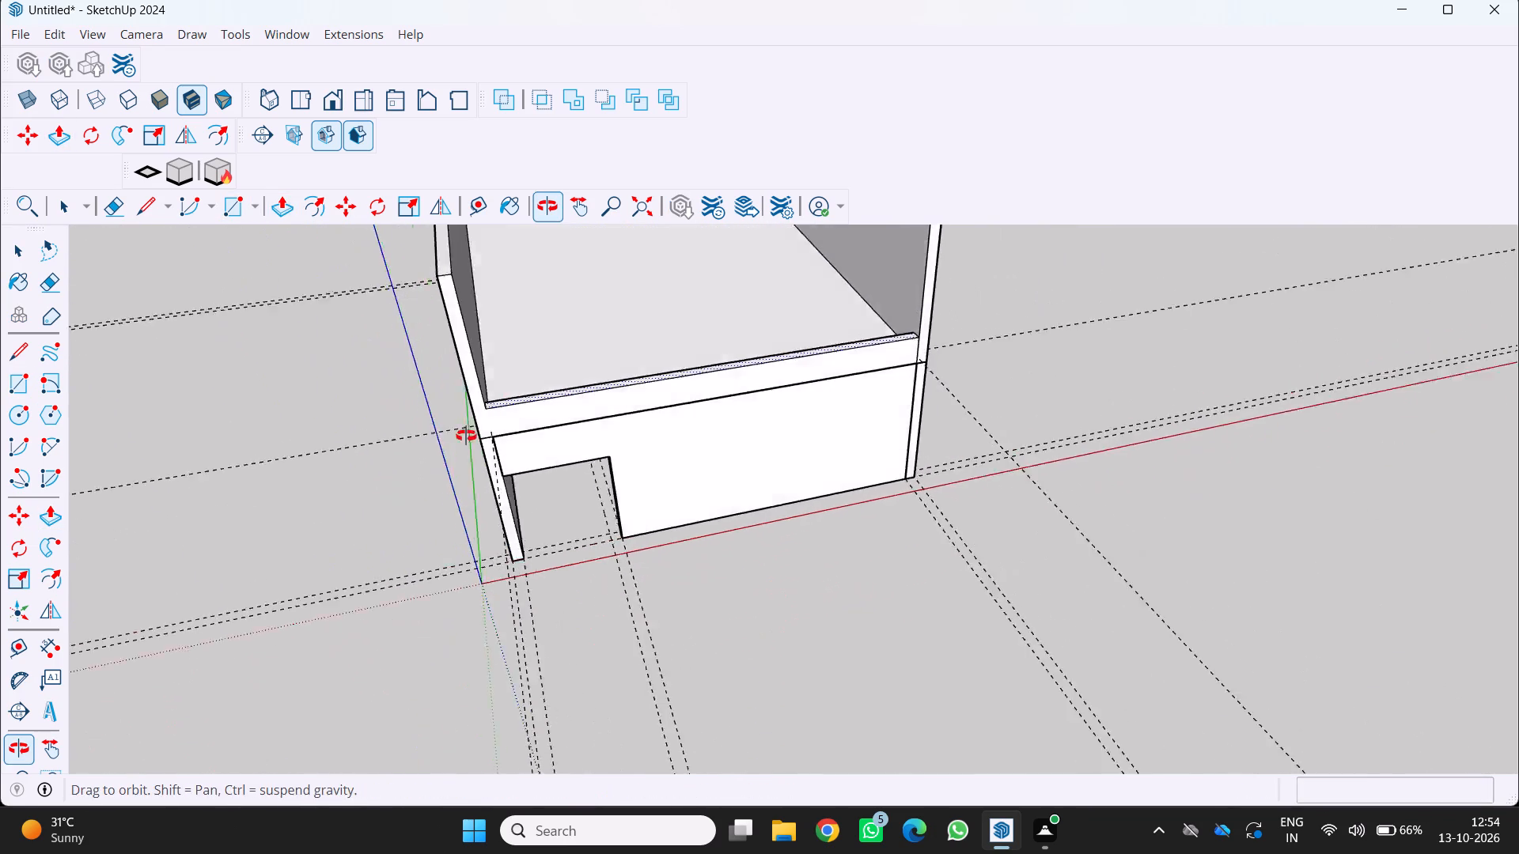
pyautogui.moveTo(466, 436); pyautogui.dragTo(446, 446, button='middle')
pyautogui.scroll(-4, 444, 448)
pyautogui.scroll(3, 823, 289)
pyautogui.moveTo(821, 289); pyautogui.dragTo(803, 308)
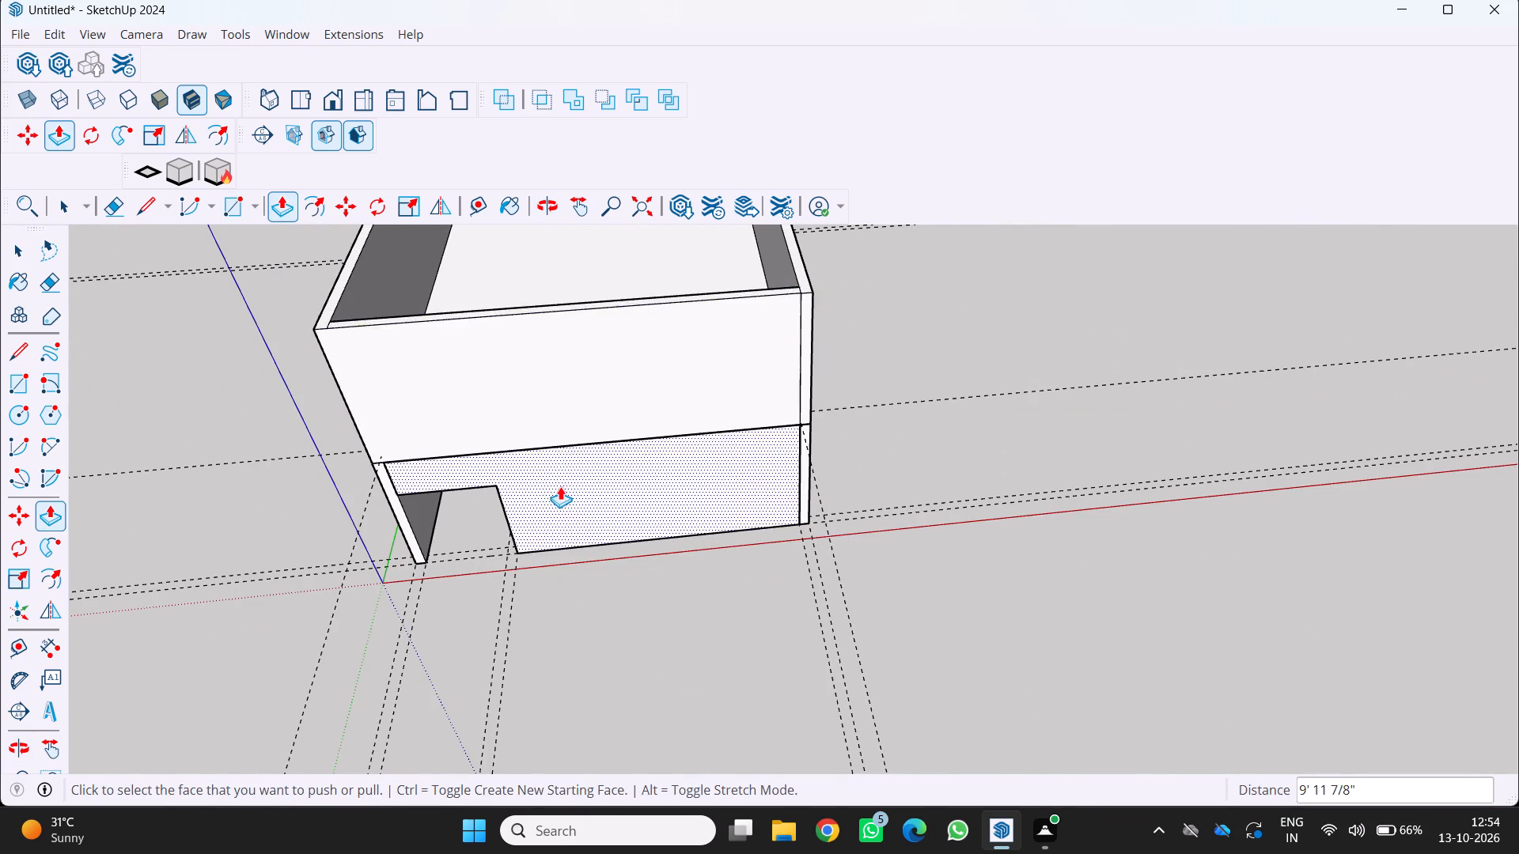
pyautogui.scroll(-3, 558, 504)
pyautogui.moveTo(550, 516); pyautogui.dragTo(582, 365, button='middle')
pyautogui.scroll(1, 600, 495)
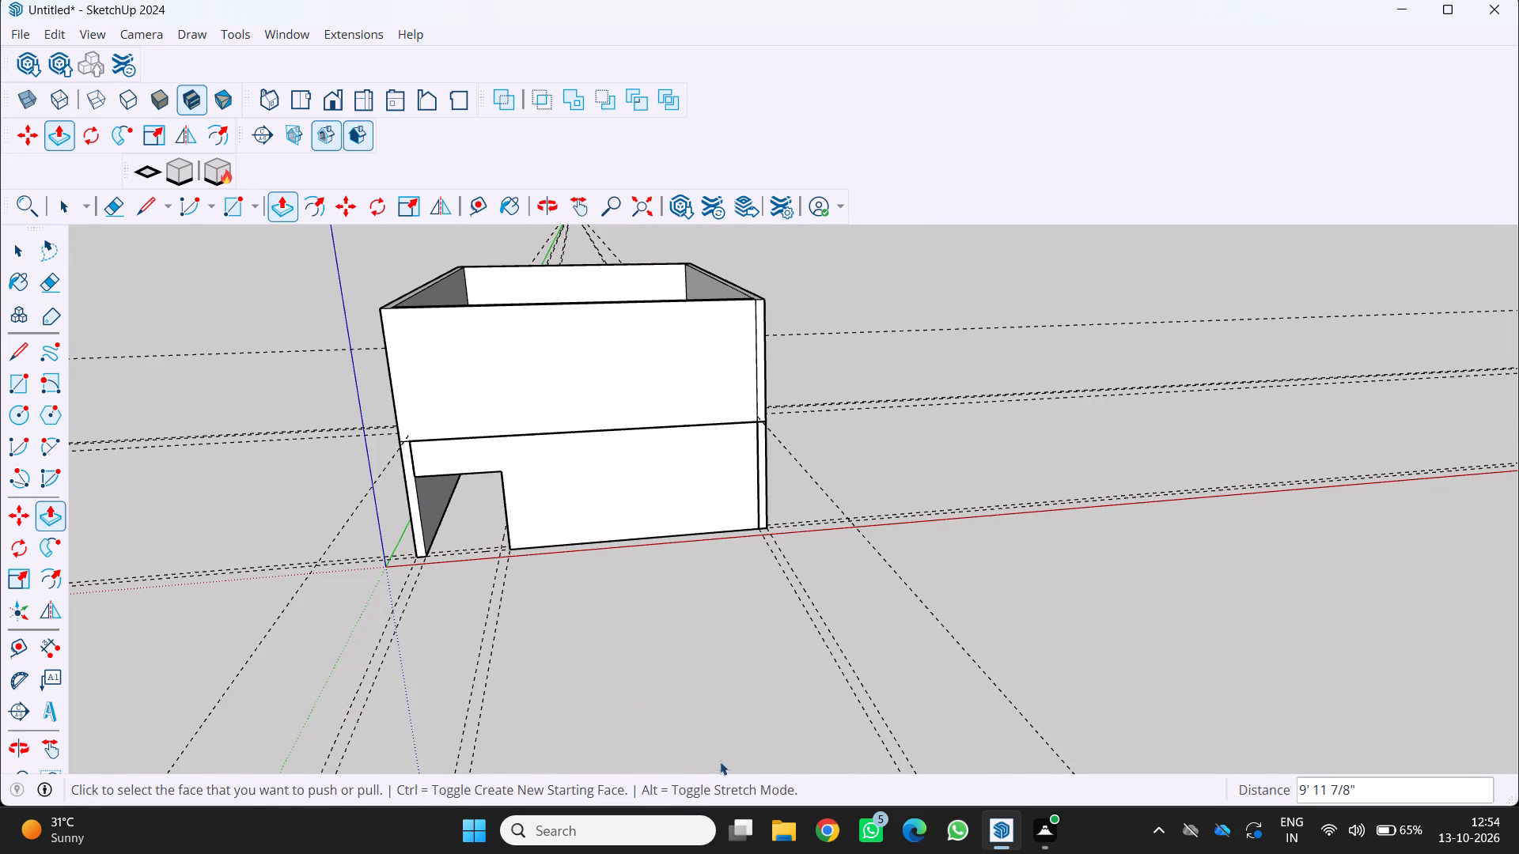
pyautogui.press('space')
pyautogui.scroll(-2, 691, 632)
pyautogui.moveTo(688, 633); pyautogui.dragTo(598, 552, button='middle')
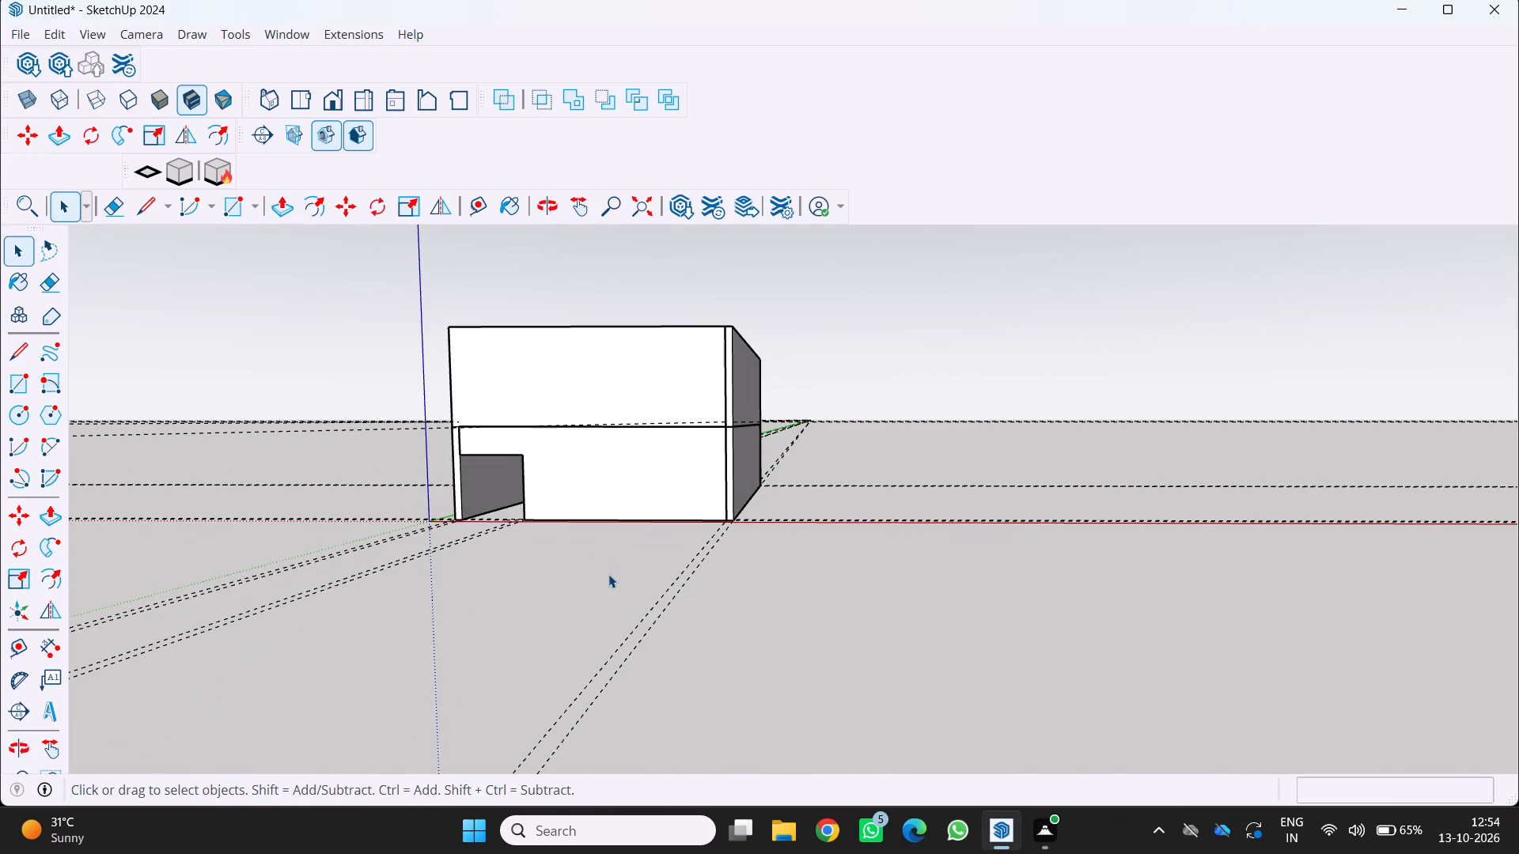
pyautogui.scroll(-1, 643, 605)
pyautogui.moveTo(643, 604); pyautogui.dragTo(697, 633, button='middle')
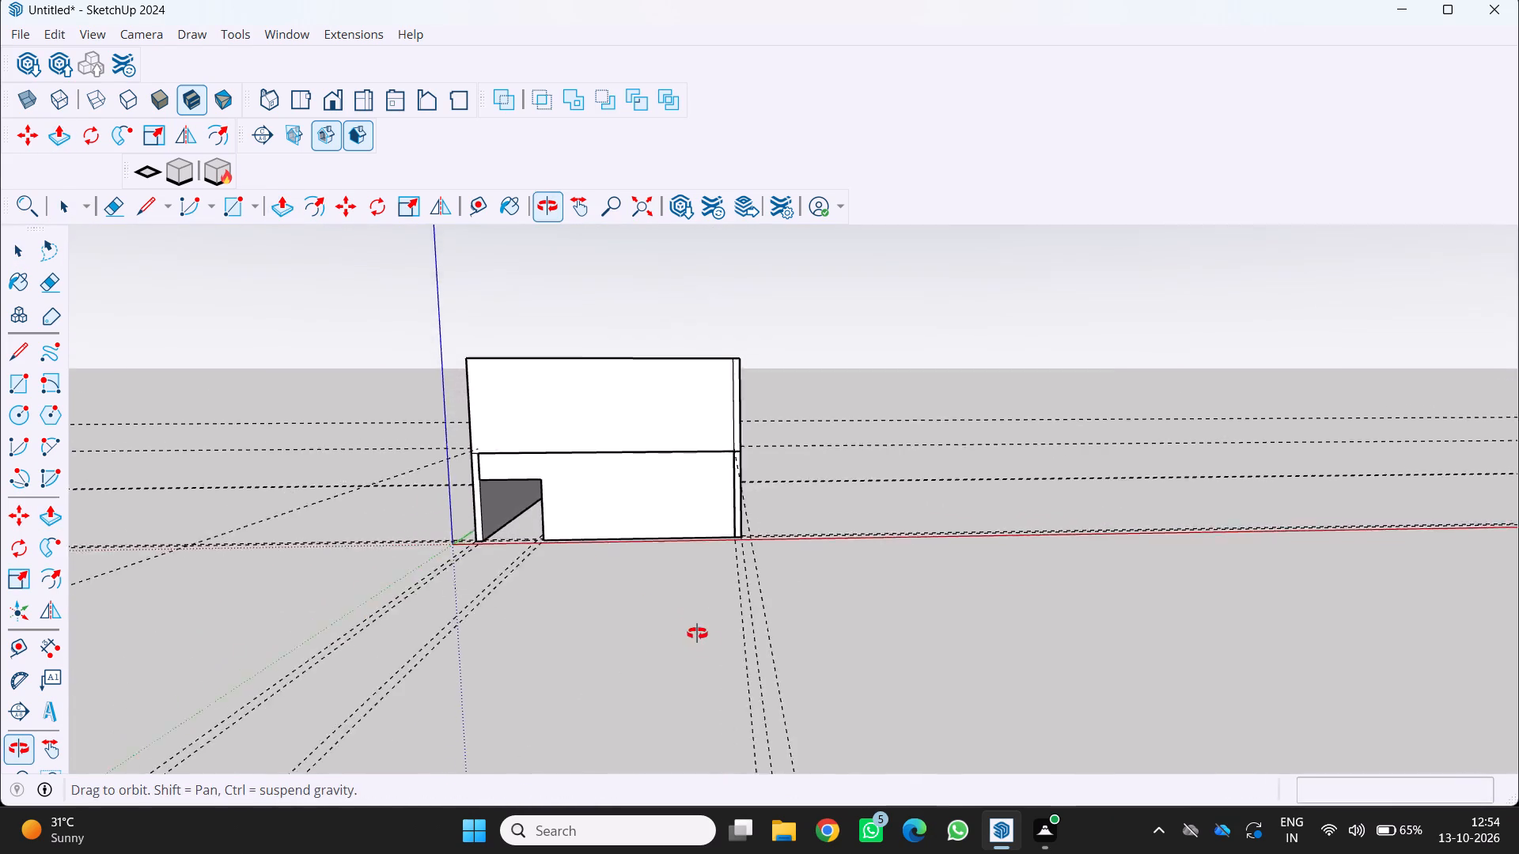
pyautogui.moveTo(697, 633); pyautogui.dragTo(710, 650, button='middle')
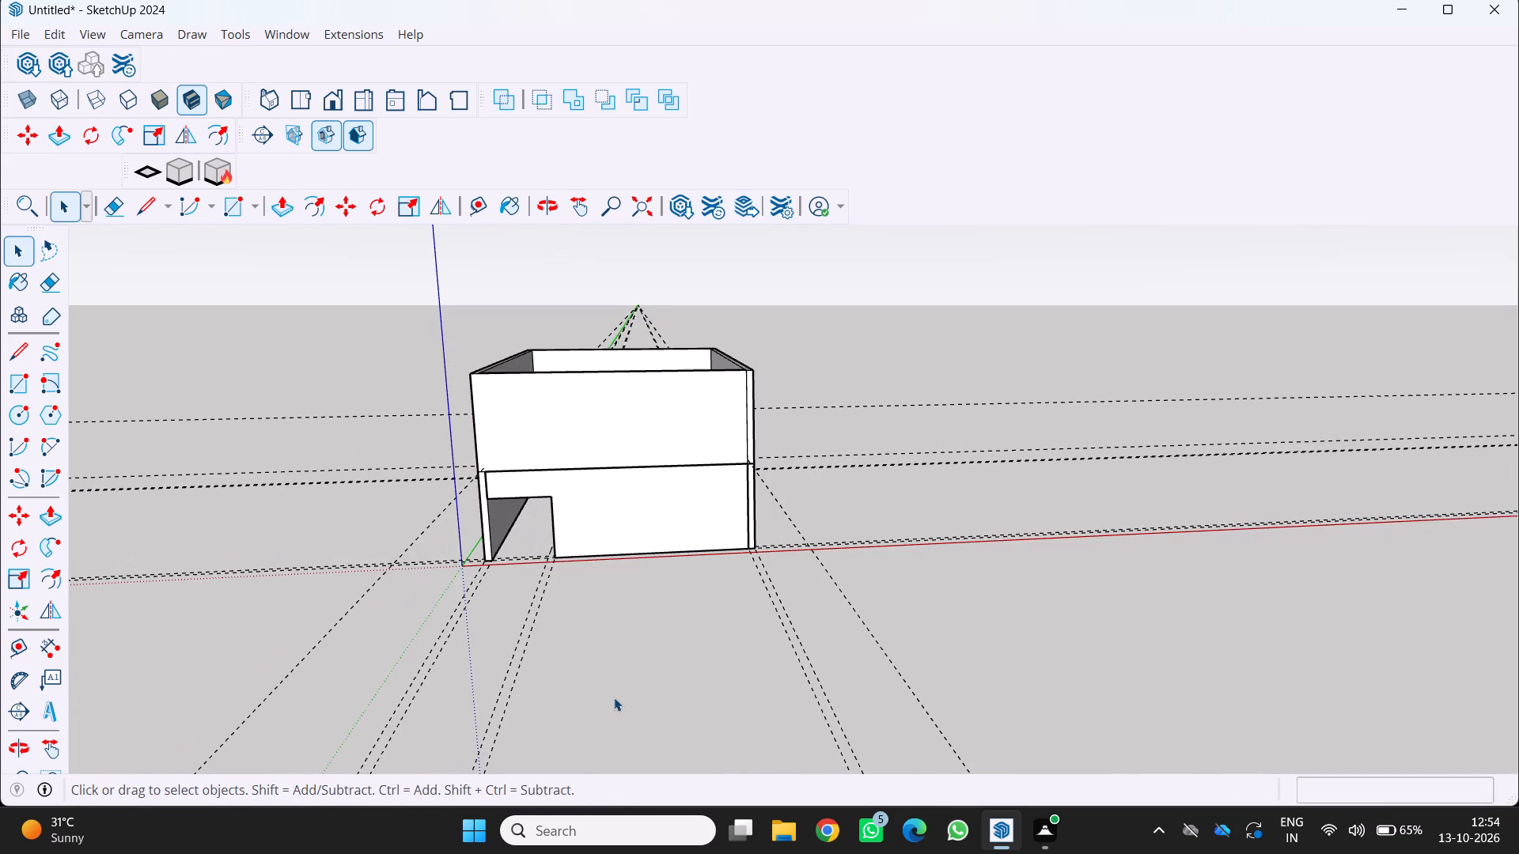
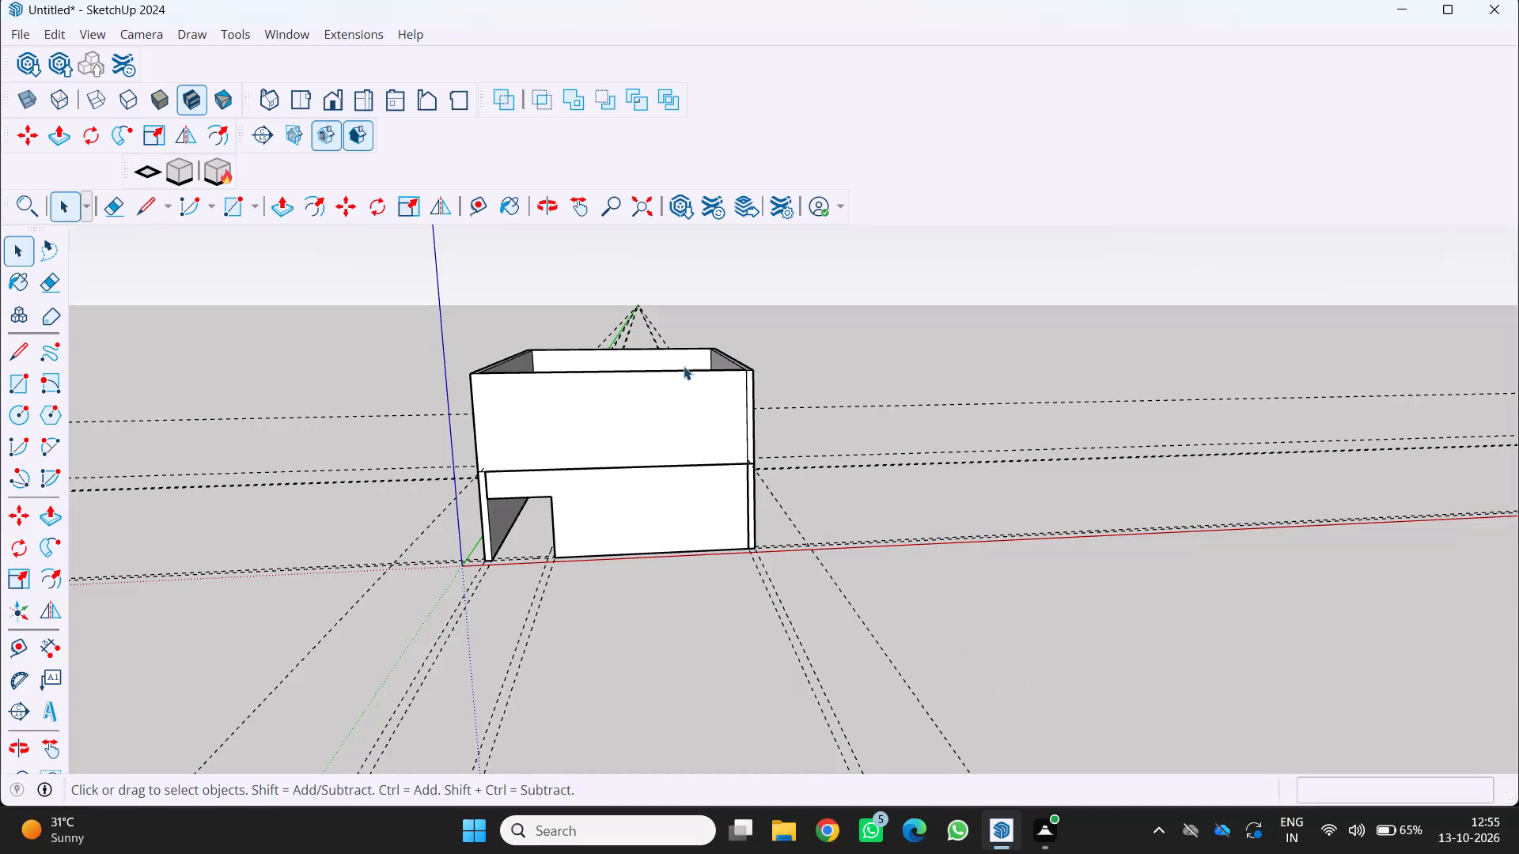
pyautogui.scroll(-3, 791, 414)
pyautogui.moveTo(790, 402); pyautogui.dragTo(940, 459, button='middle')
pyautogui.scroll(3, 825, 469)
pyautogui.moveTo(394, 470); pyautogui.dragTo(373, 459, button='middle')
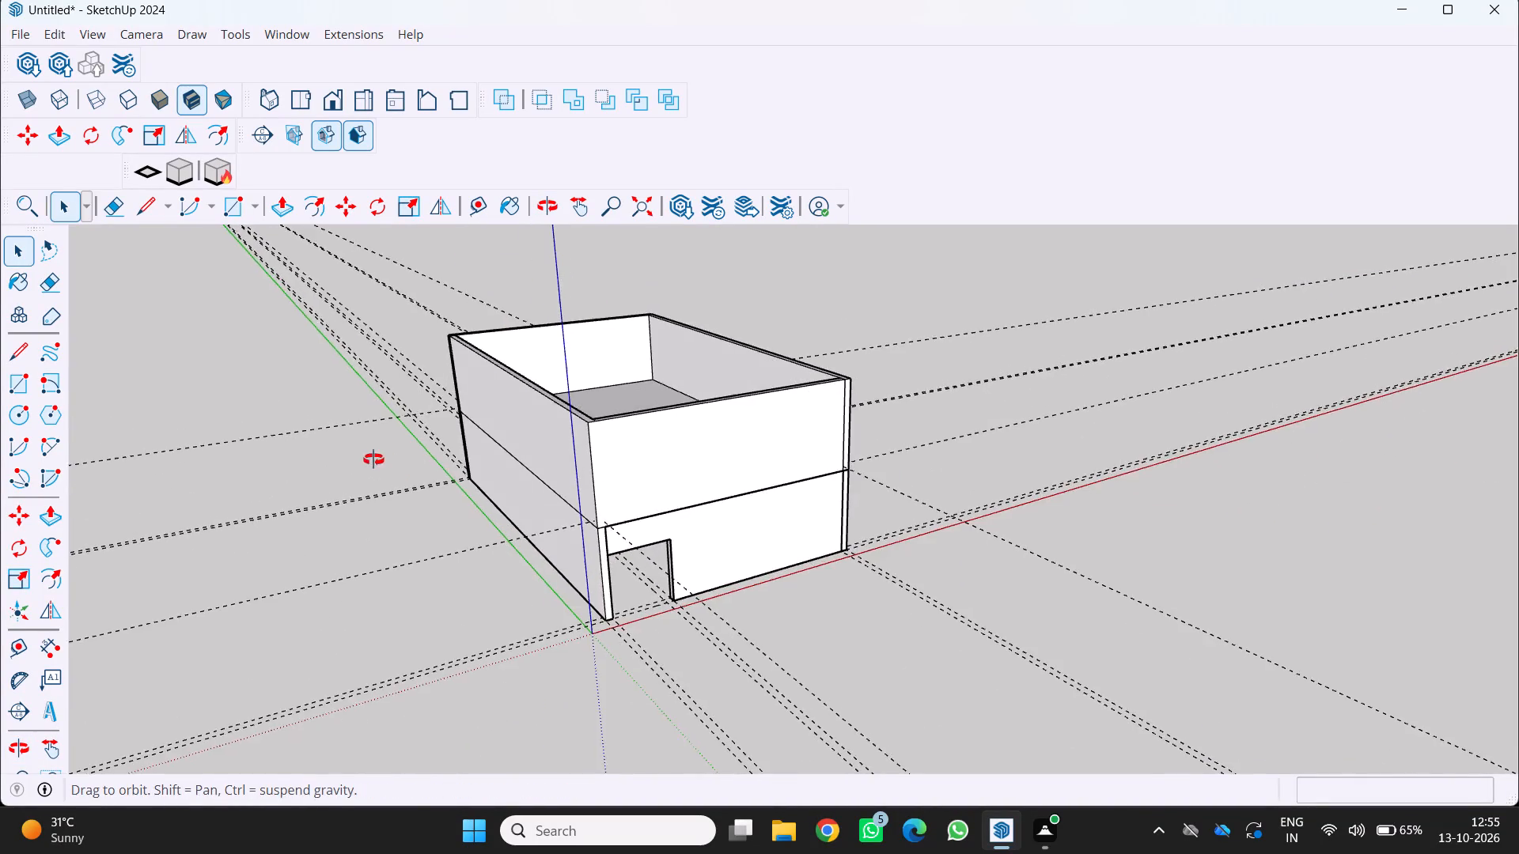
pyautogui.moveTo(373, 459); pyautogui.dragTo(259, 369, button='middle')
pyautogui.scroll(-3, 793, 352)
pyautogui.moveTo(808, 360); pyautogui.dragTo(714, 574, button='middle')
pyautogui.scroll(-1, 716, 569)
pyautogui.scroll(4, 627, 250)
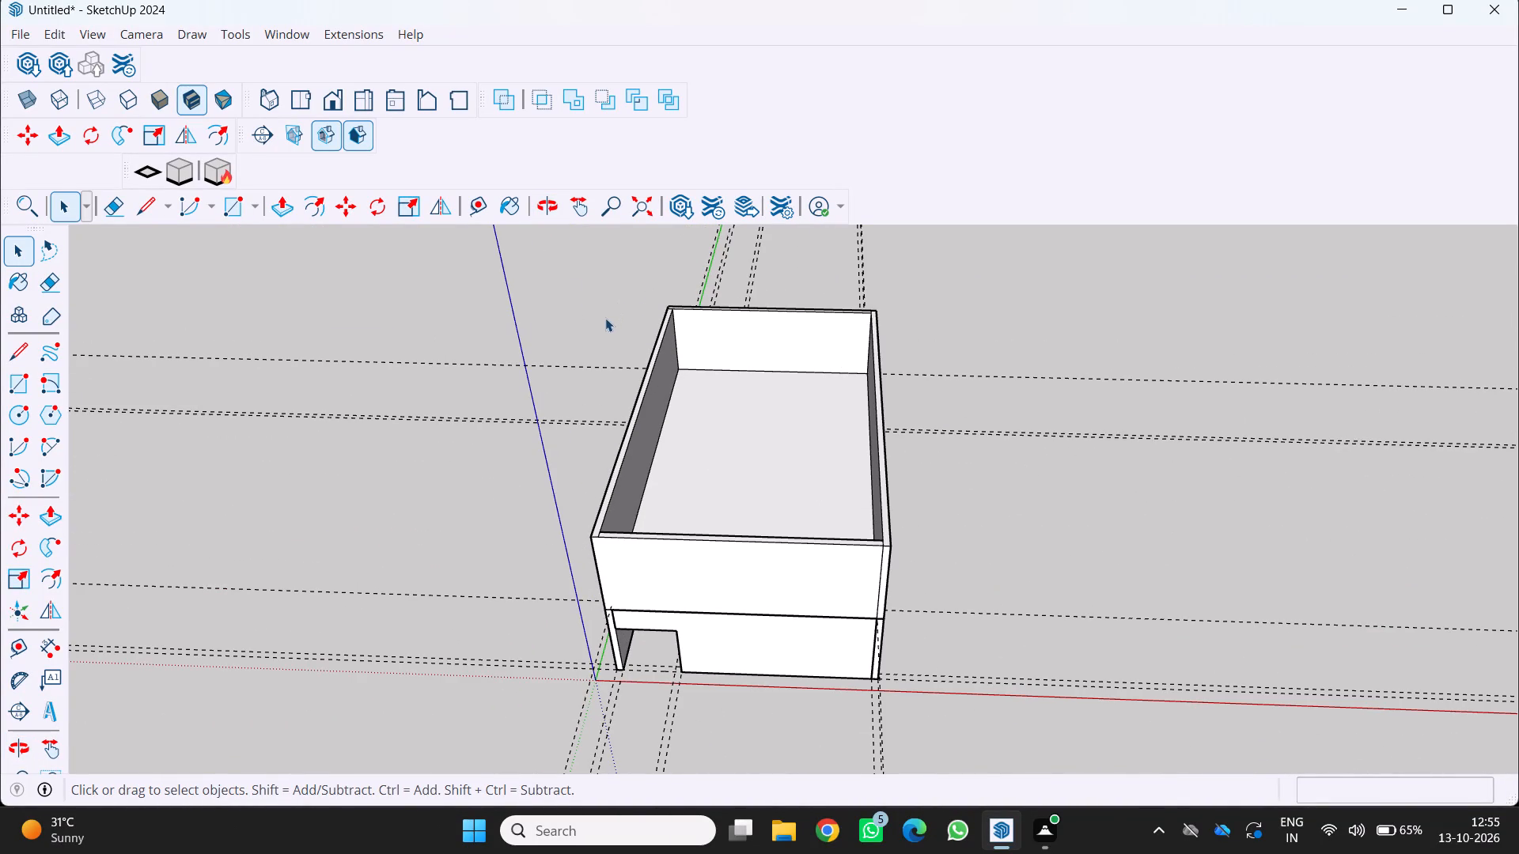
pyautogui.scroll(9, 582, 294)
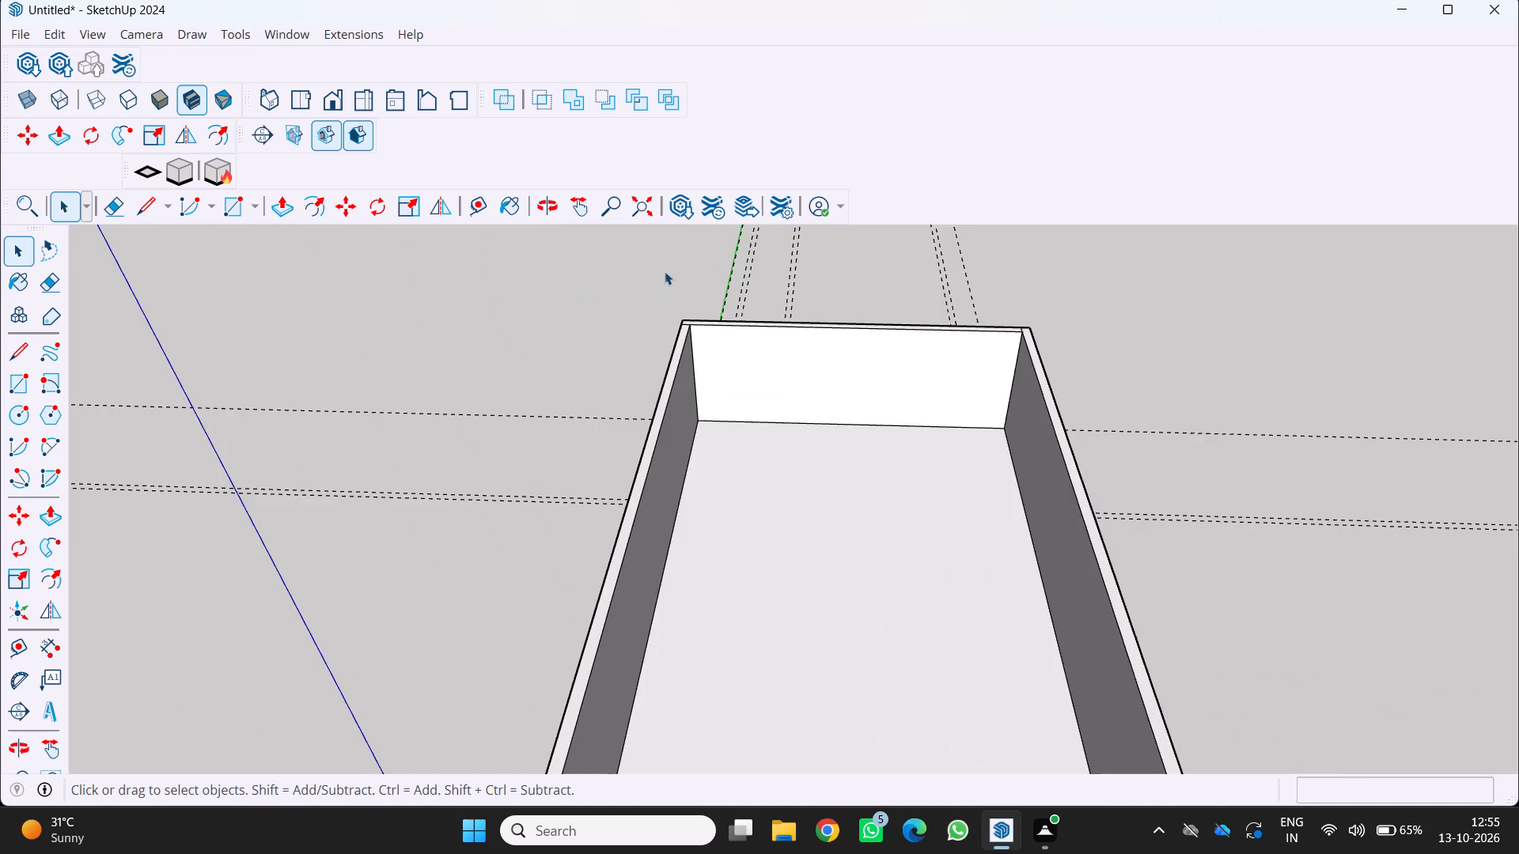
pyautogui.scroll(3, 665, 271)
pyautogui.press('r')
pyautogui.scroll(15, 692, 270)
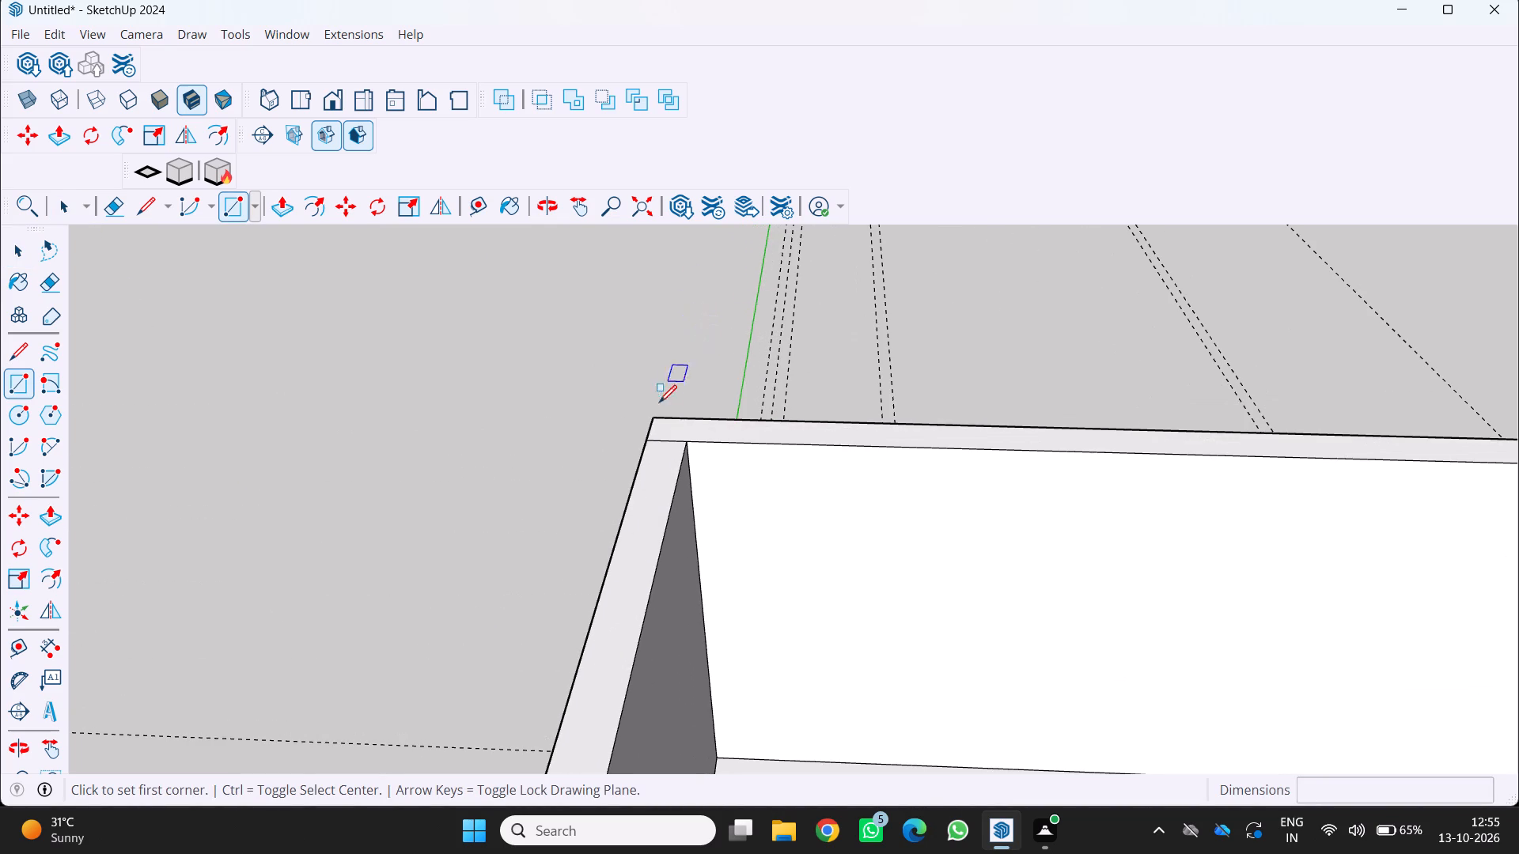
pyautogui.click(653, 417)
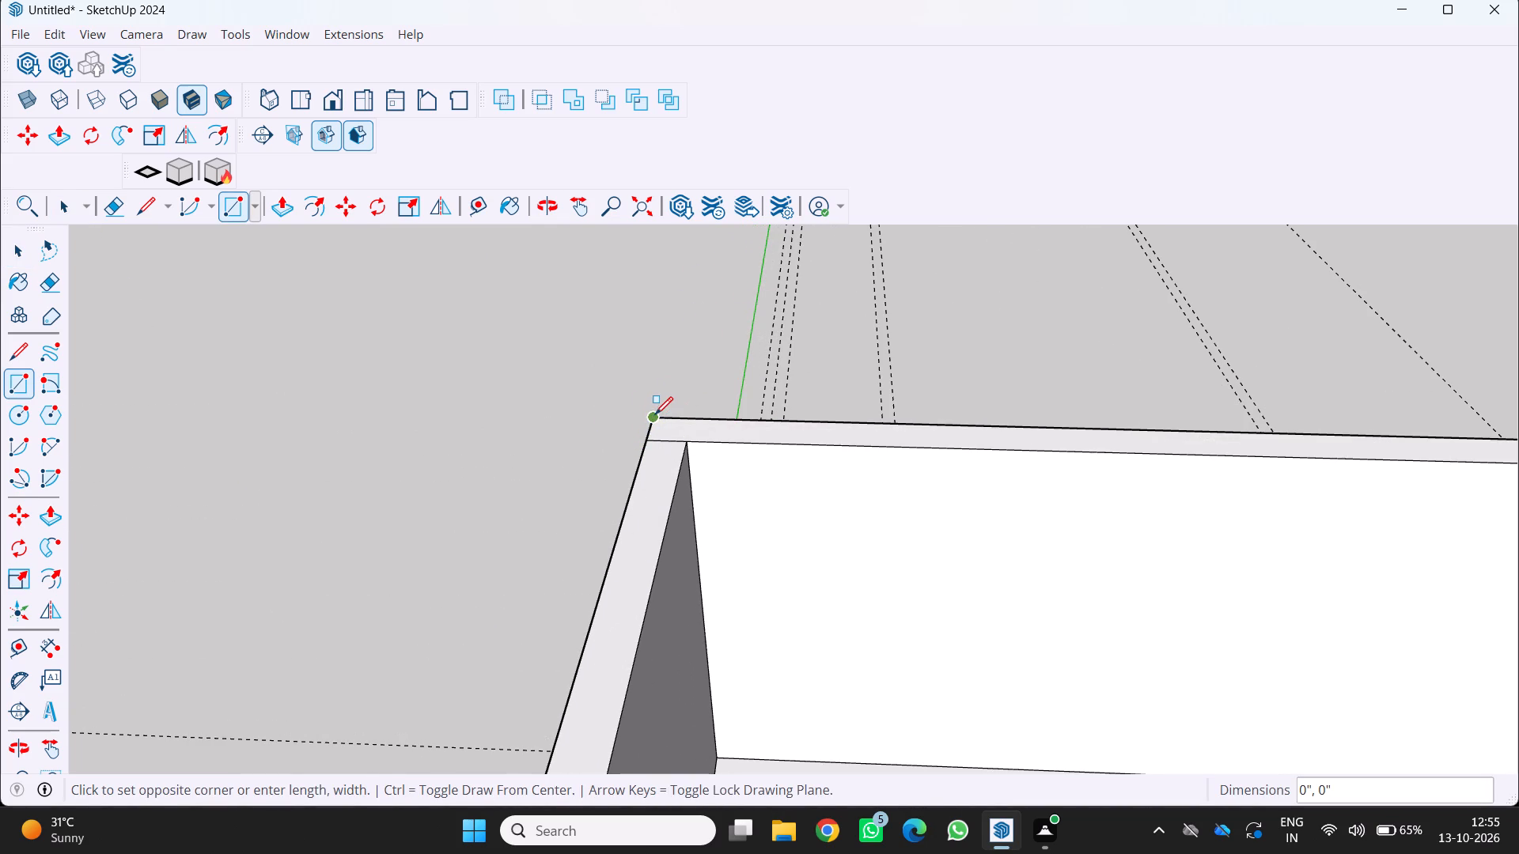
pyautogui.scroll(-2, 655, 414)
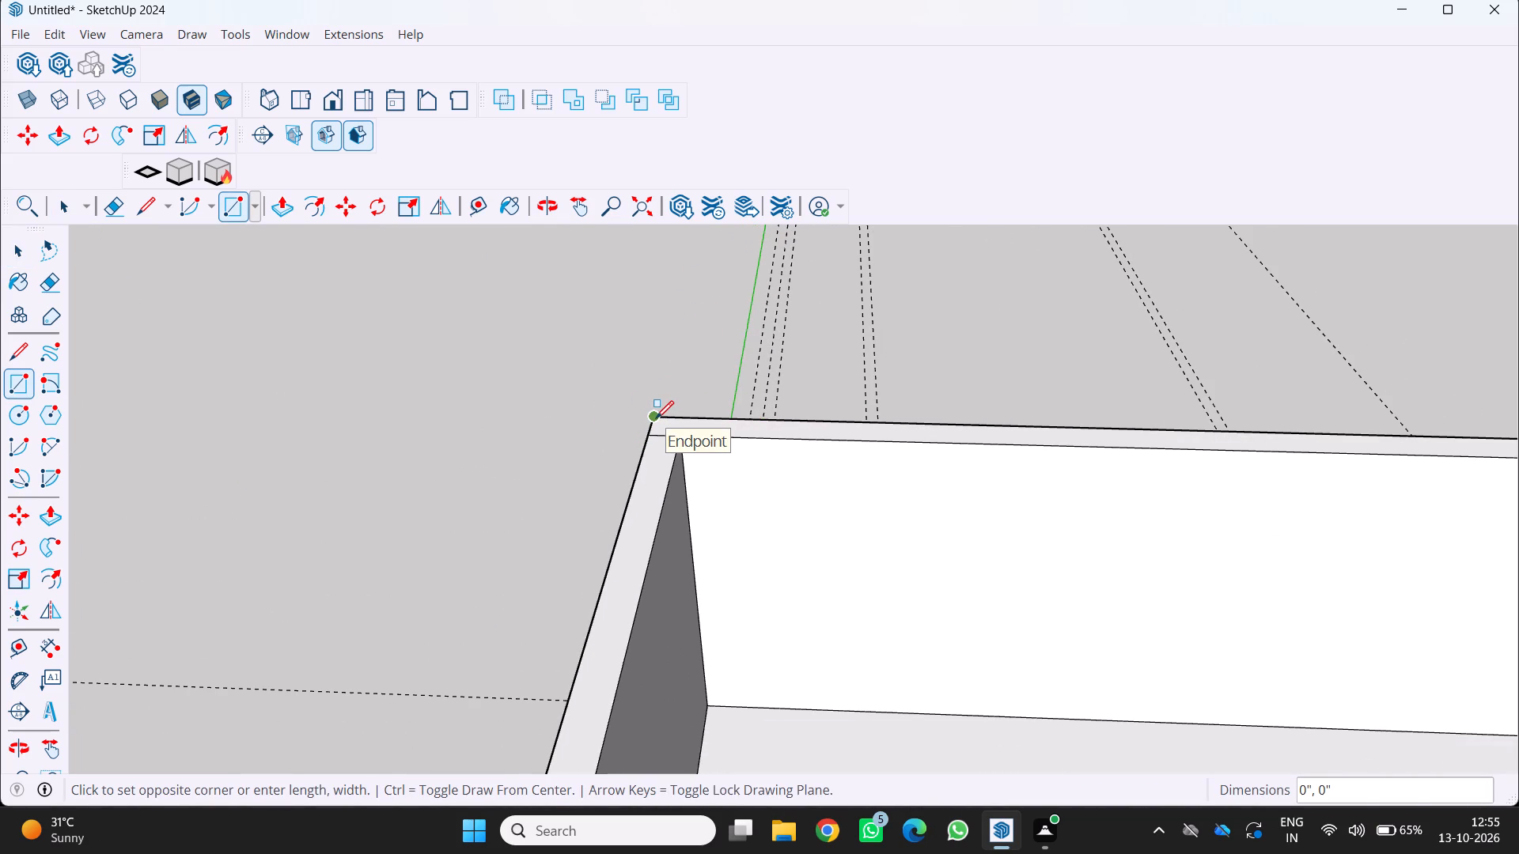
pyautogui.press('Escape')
# Examine the building's front face, ground-floor opening, storey joint and upper wall tops from the front and from above.
pyautogui.scroll(-20, 660, 407)
pyautogui.scroll(-12, 660, 407)
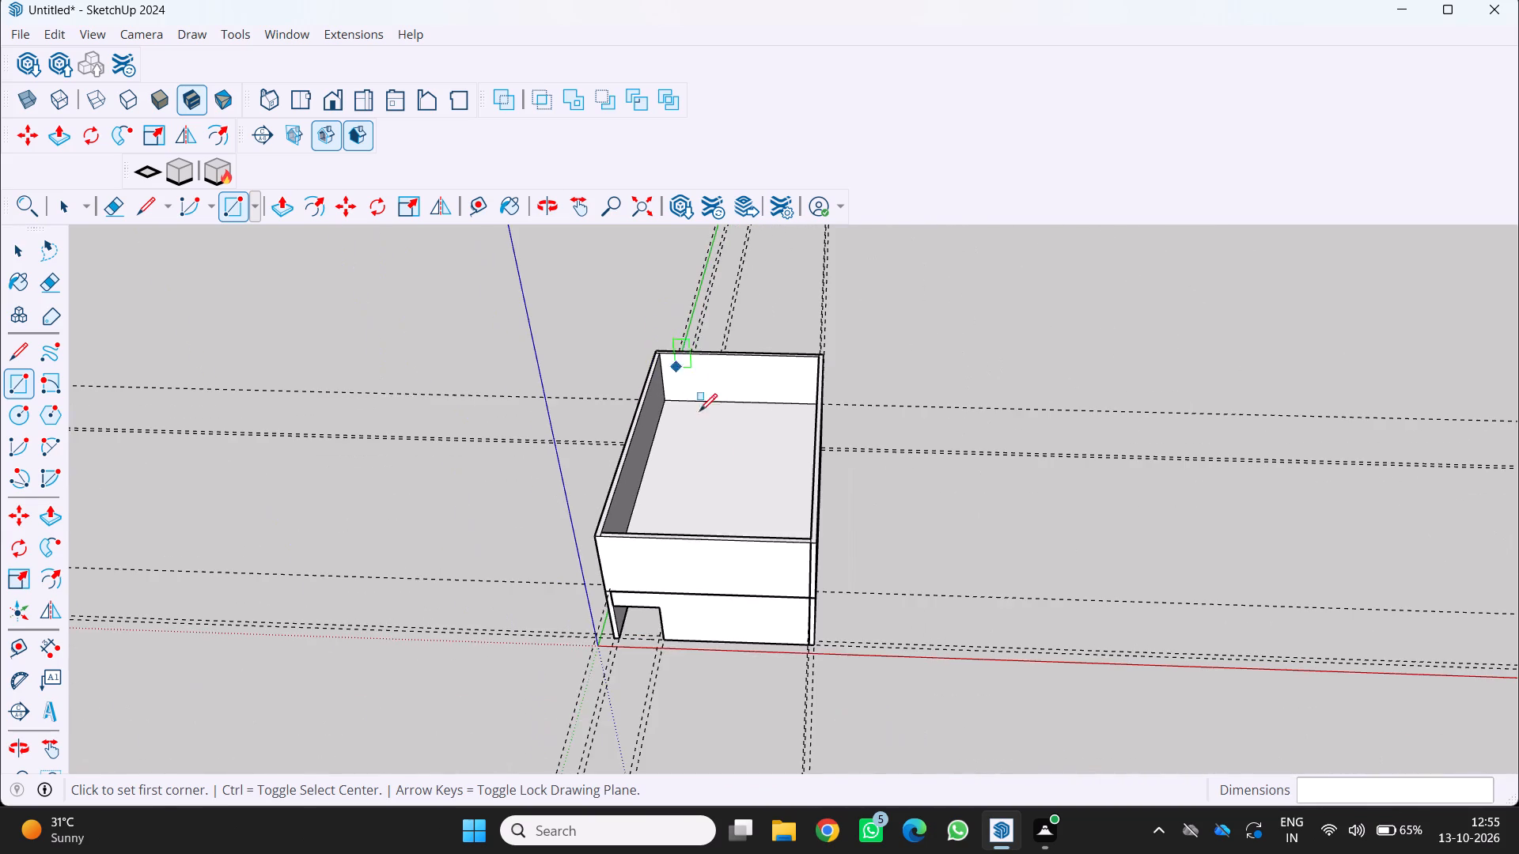
pyautogui.moveTo(714, 501); pyautogui.dragTo(774, 429, button='middle')
pyautogui.scroll(1, 741, 467)
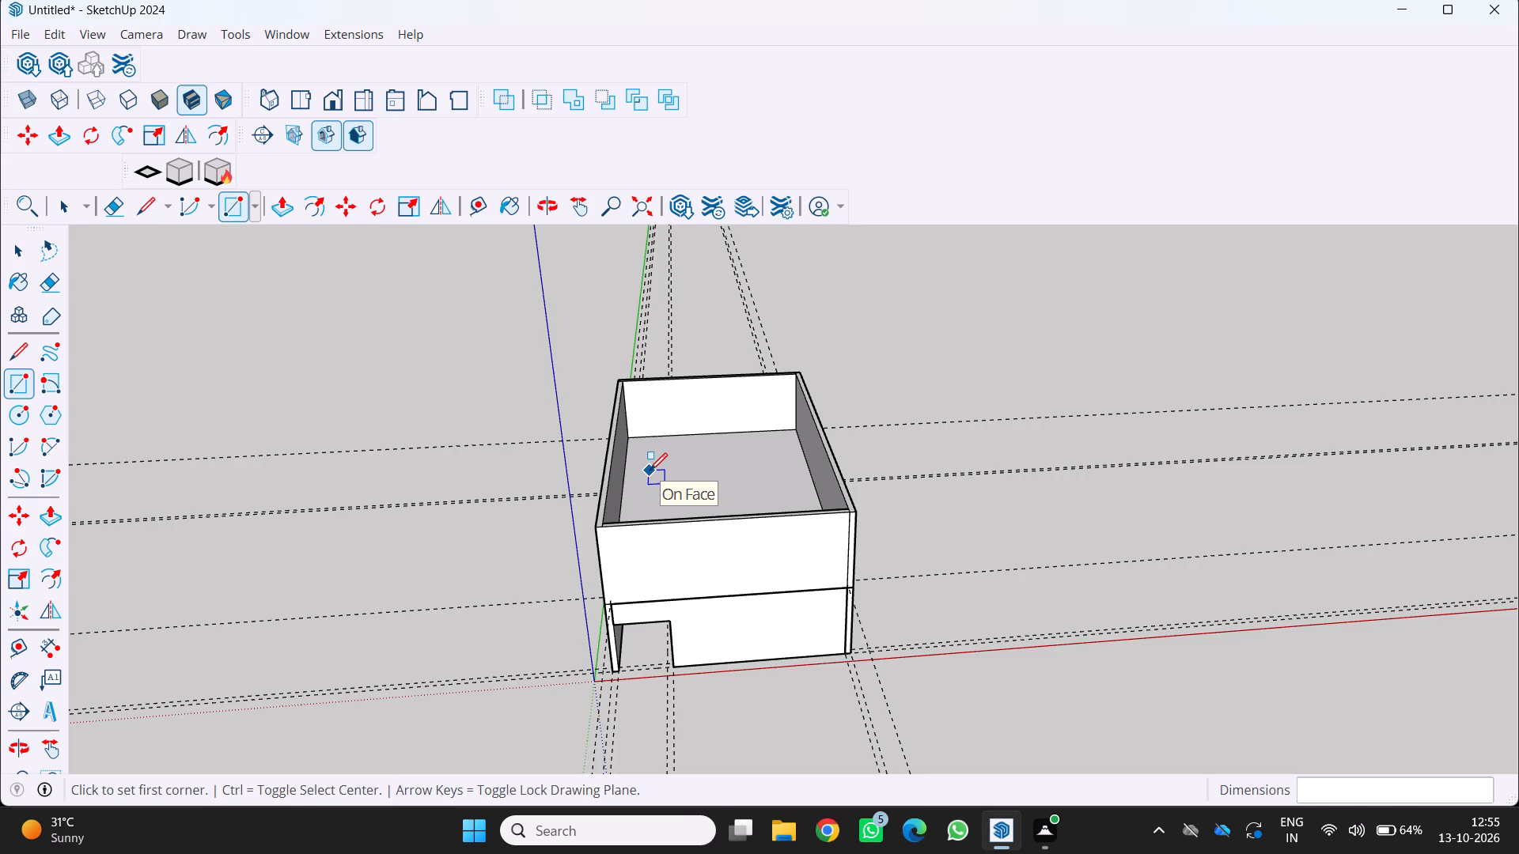
pyautogui.scroll(-2, 631, 447)
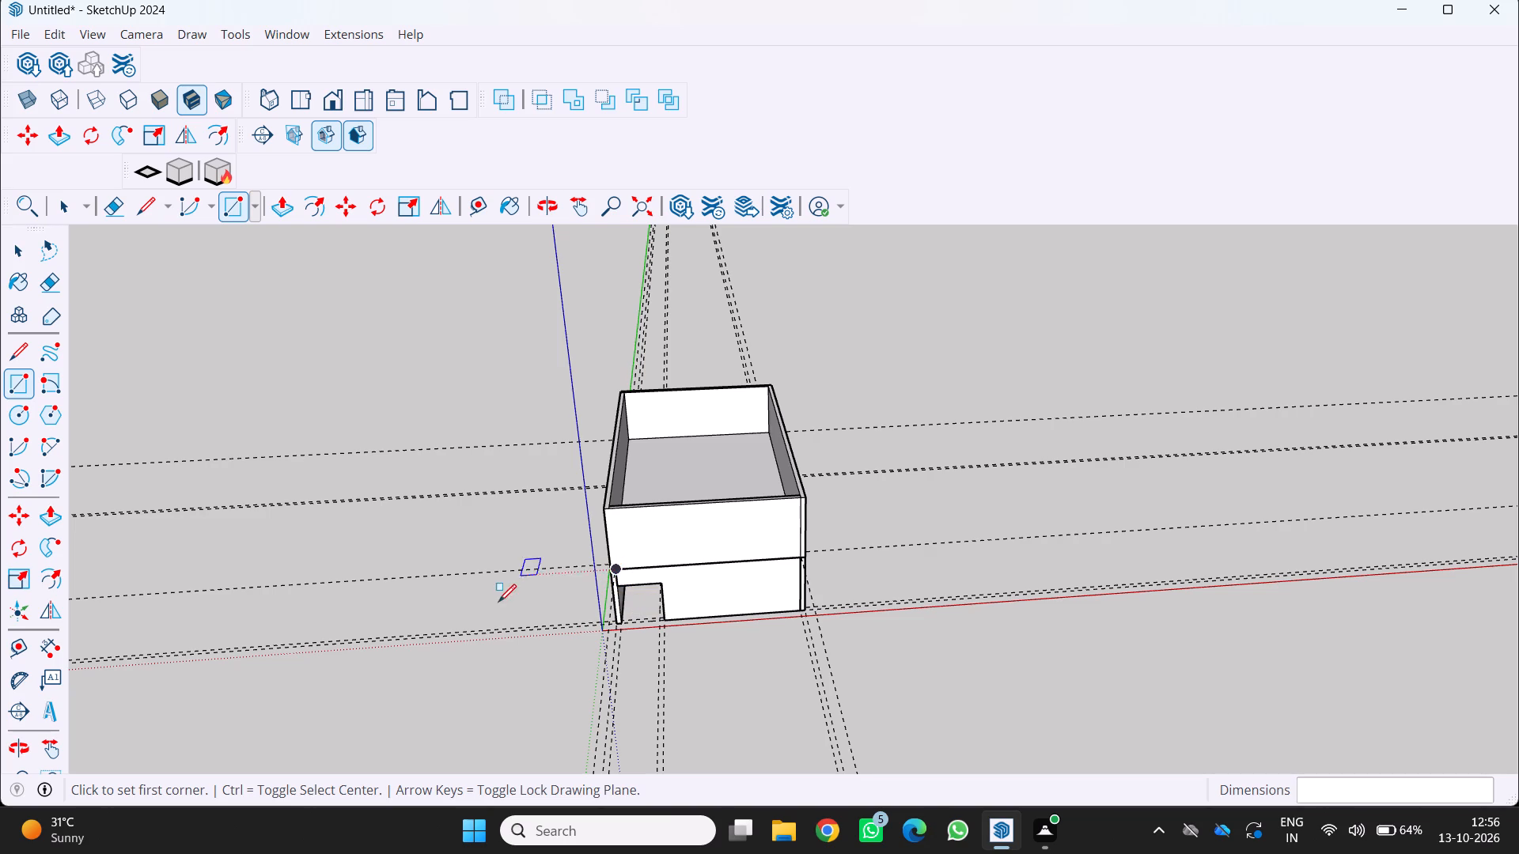
pyautogui.scroll(-3, 589, 580)
pyautogui.moveTo(595, 606); pyautogui.dragTo(455, 508, button='middle')
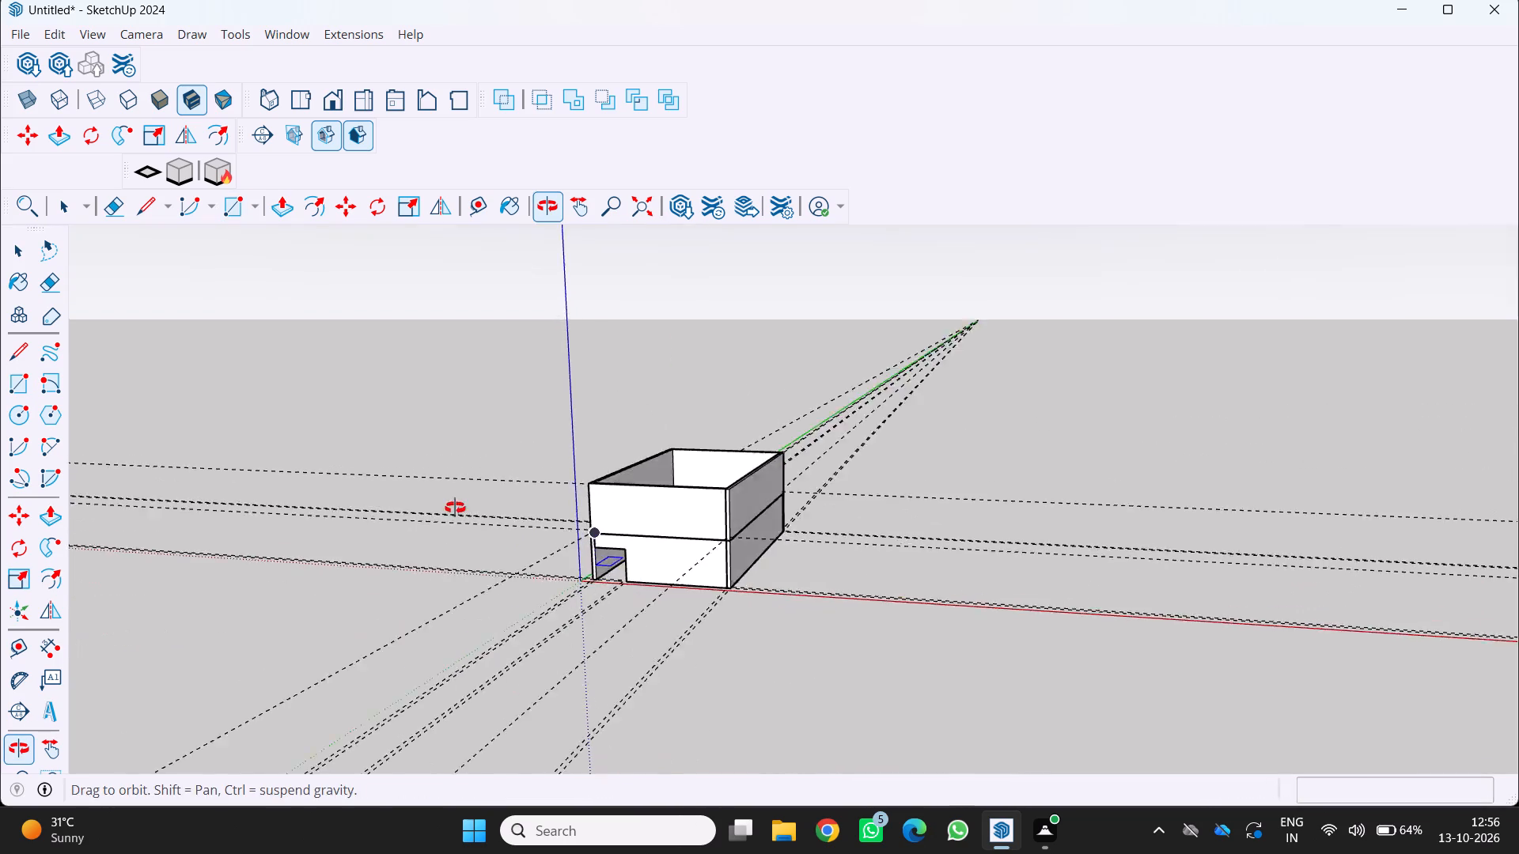
pyautogui.moveTo(455, 508); pyautogui.dragTo(449, 512, button='middle')
pyautogui.scroll(3, 513, 531)
pyautogui.moveTo(528, 540); pyautogui.dragTo(684, 610, button='middle')
pyautogui.scroll(-3, 694, 602)
pyautogui.moveTo(686, 602); pyautogui.dragTo(640, 496, button='middle')
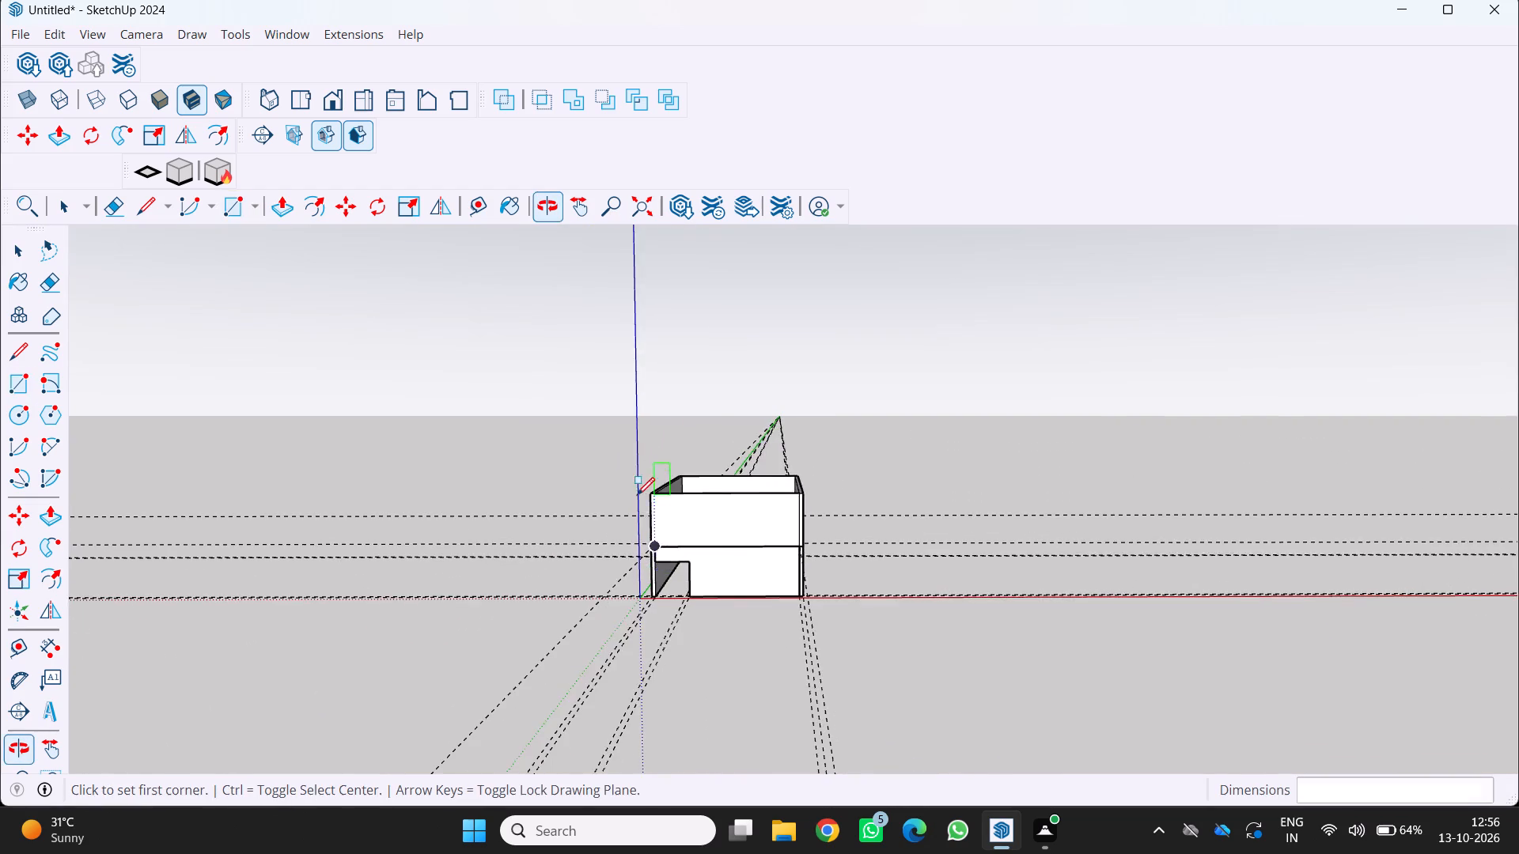
pyautogui.scroll(3, 737, 641)
pyautogui.press('space')
pyautogui.press('space')
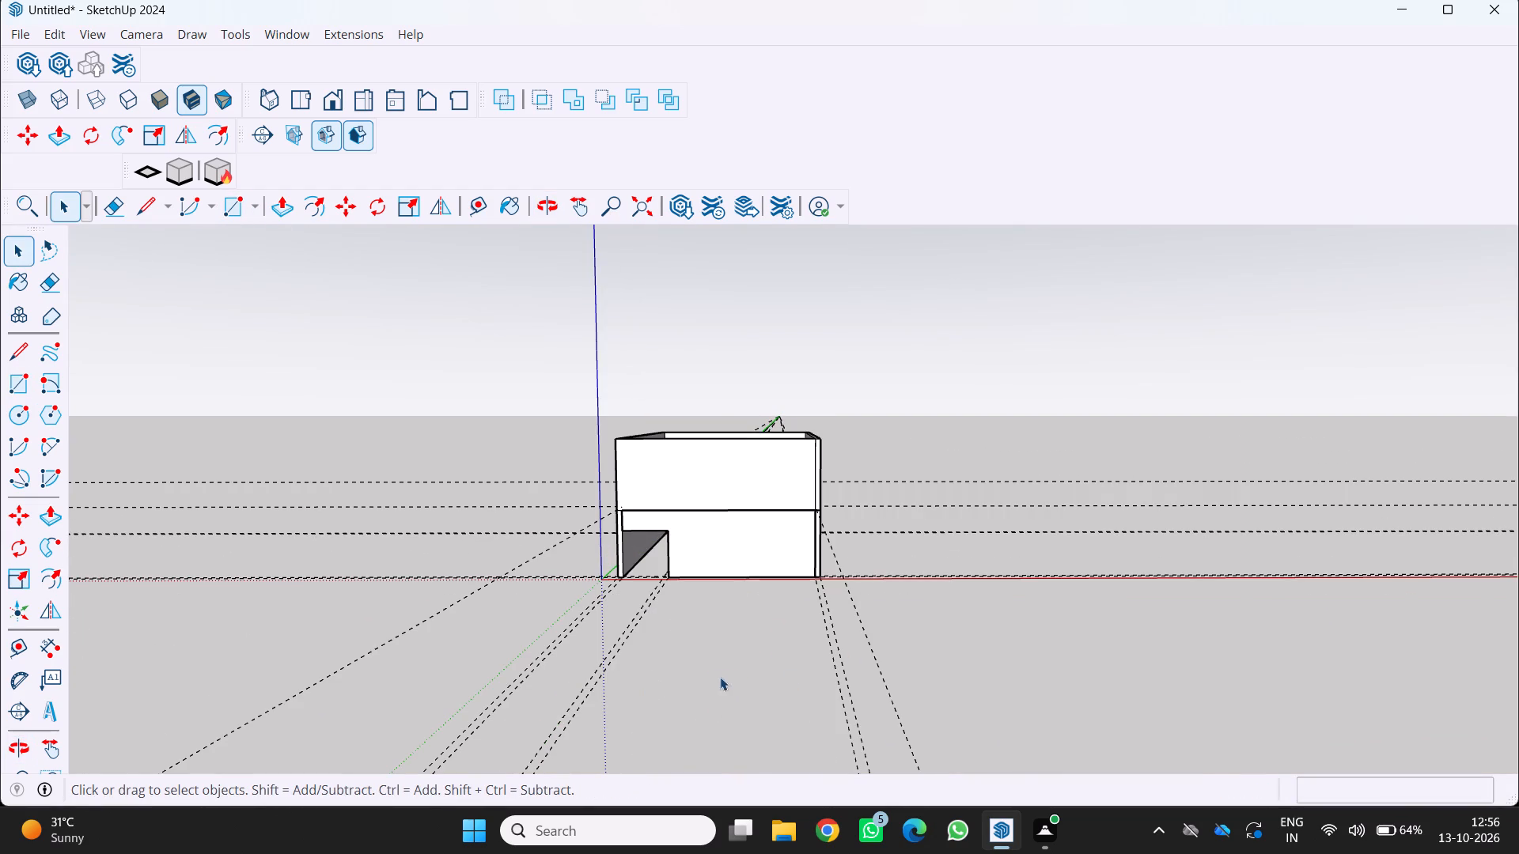
pyautogui.click(709, 671)
pyautogui.scroll(4, 751, 565)
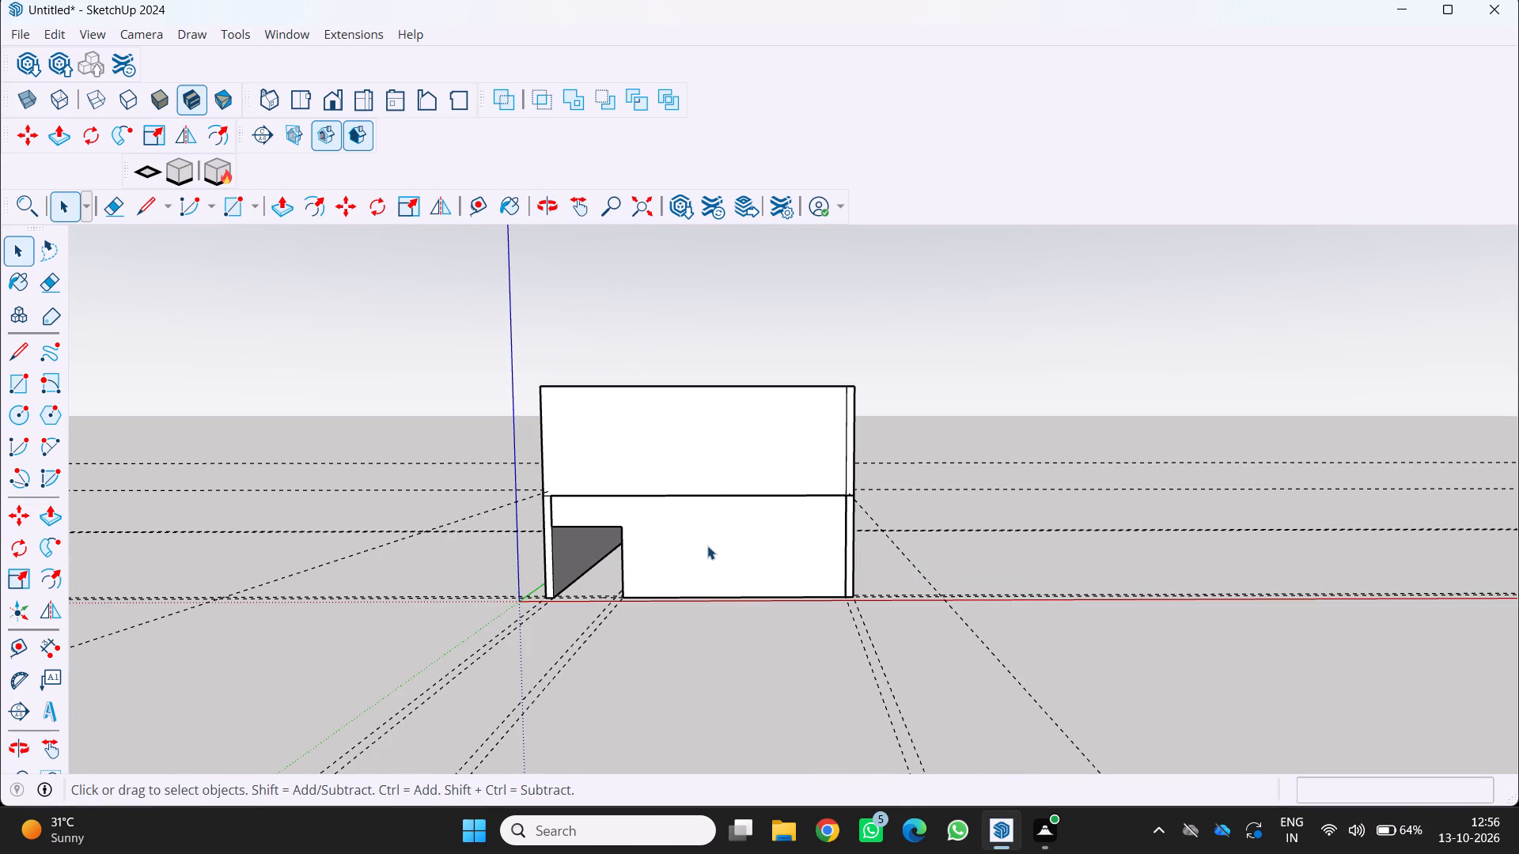
pyautogui.scroll(3, 684, 569)
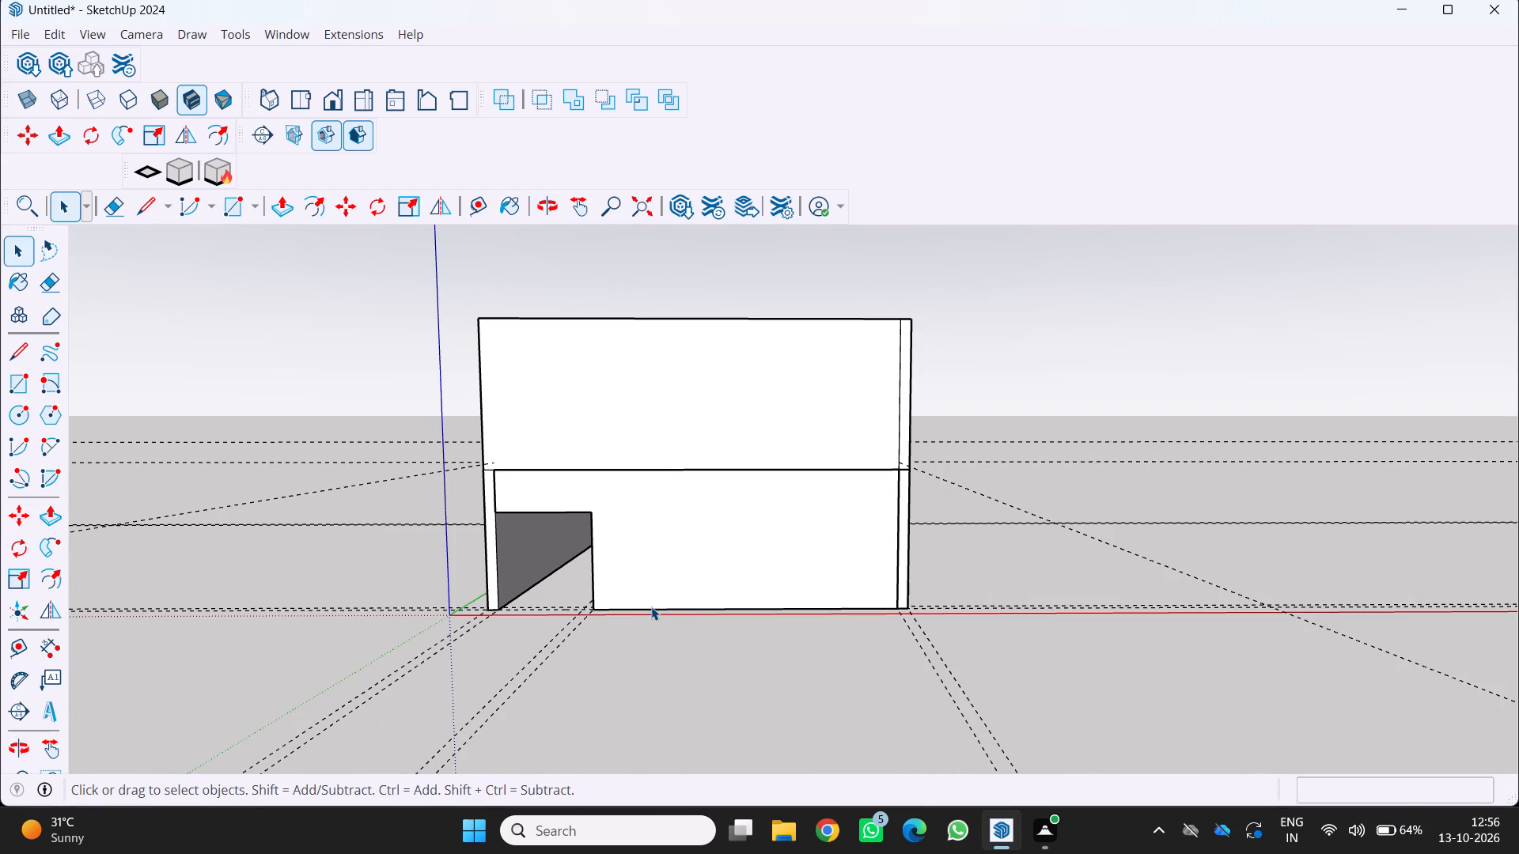
pyautogui.scroll(2, 606, 558)
pyautogui.moveTo(615, 506); pyautogui.dragTo(689, 604, button='middle')
pyautogui.scroll(-3, 689, 604)
pyautogui.moveTo(685, 603); pyautogui.dragTo(627, 527, button='middle')
pyautogui.scroll(2, 718, 576)
pyautogui.scroll(-1, 714, 571)
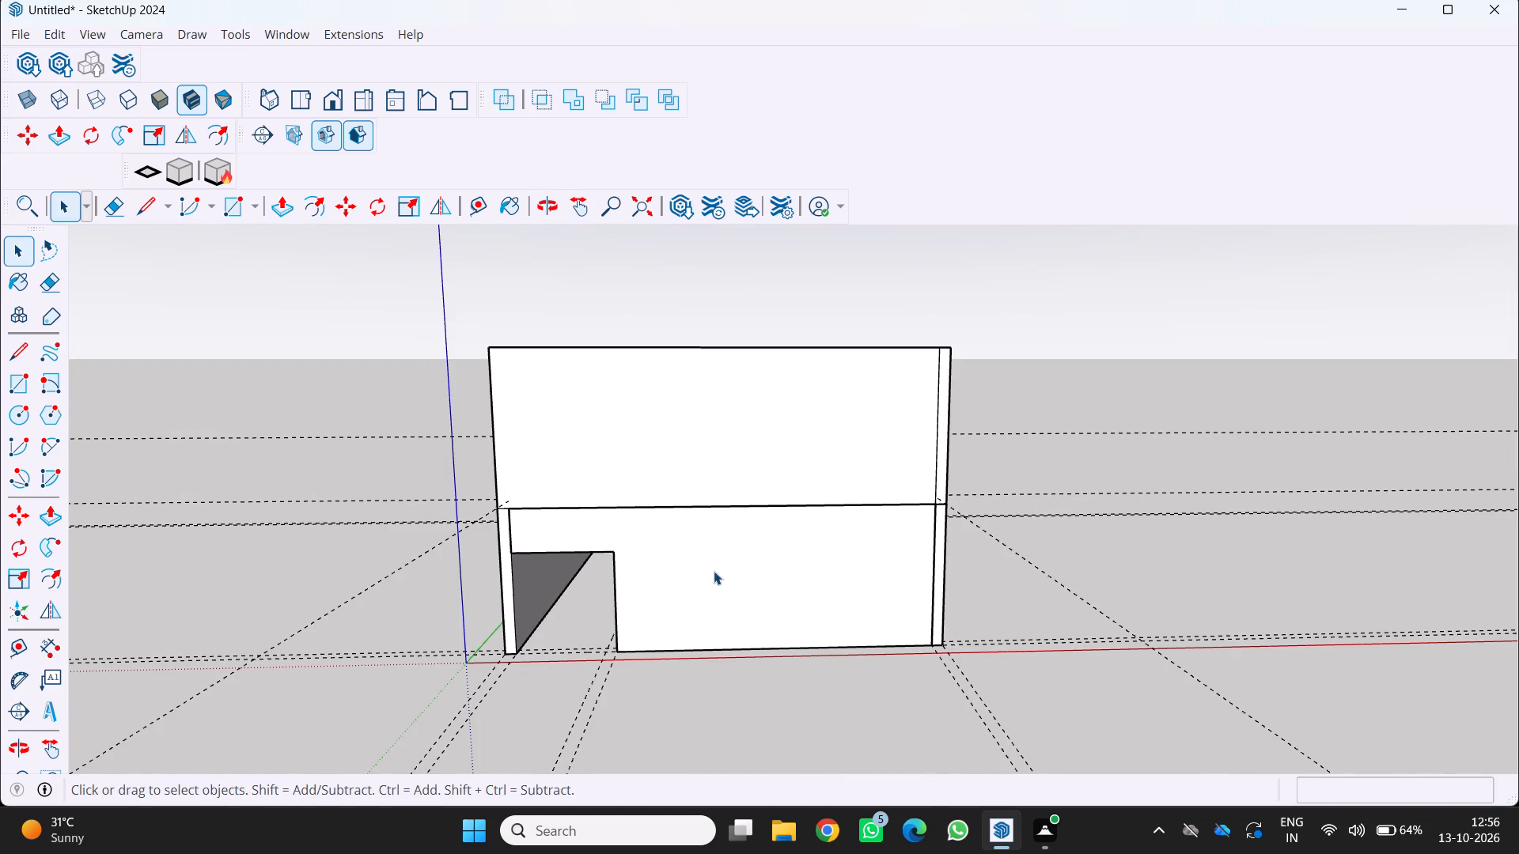
pyautogui.scroll(-1, 698, 576)
pyautogui.scroll(-2, 605, 547)
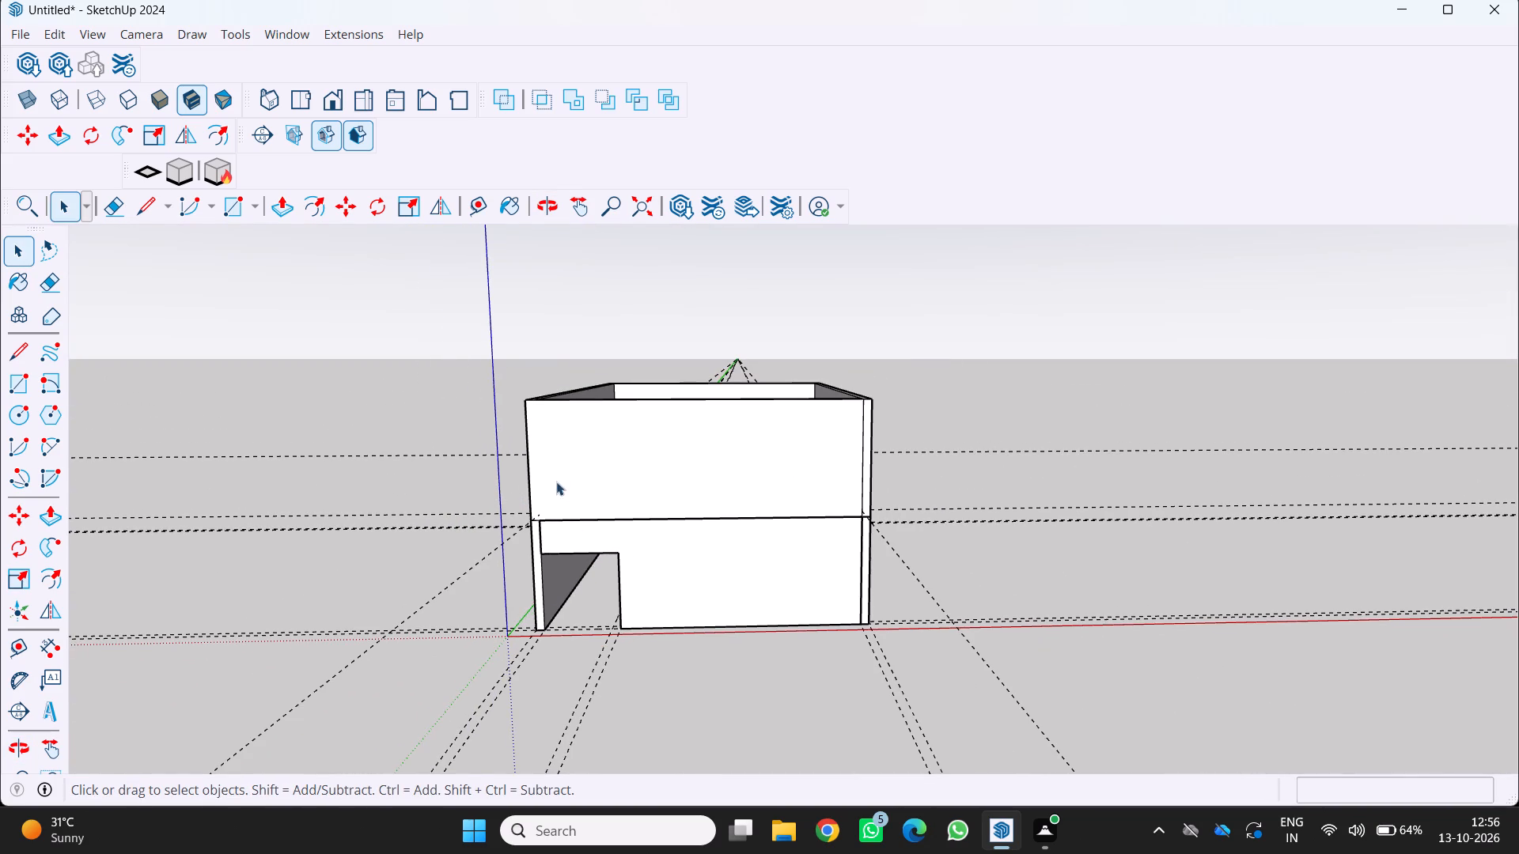
pyautogui.moveTo(557, 465); pyautogui.dragTo(625, 373, button='middle')
pyautogui.scroll(-3, 595, 414)
pyautogui.moveTo(589, 418); pyautogui.dragTo(568, 504, button='middle')
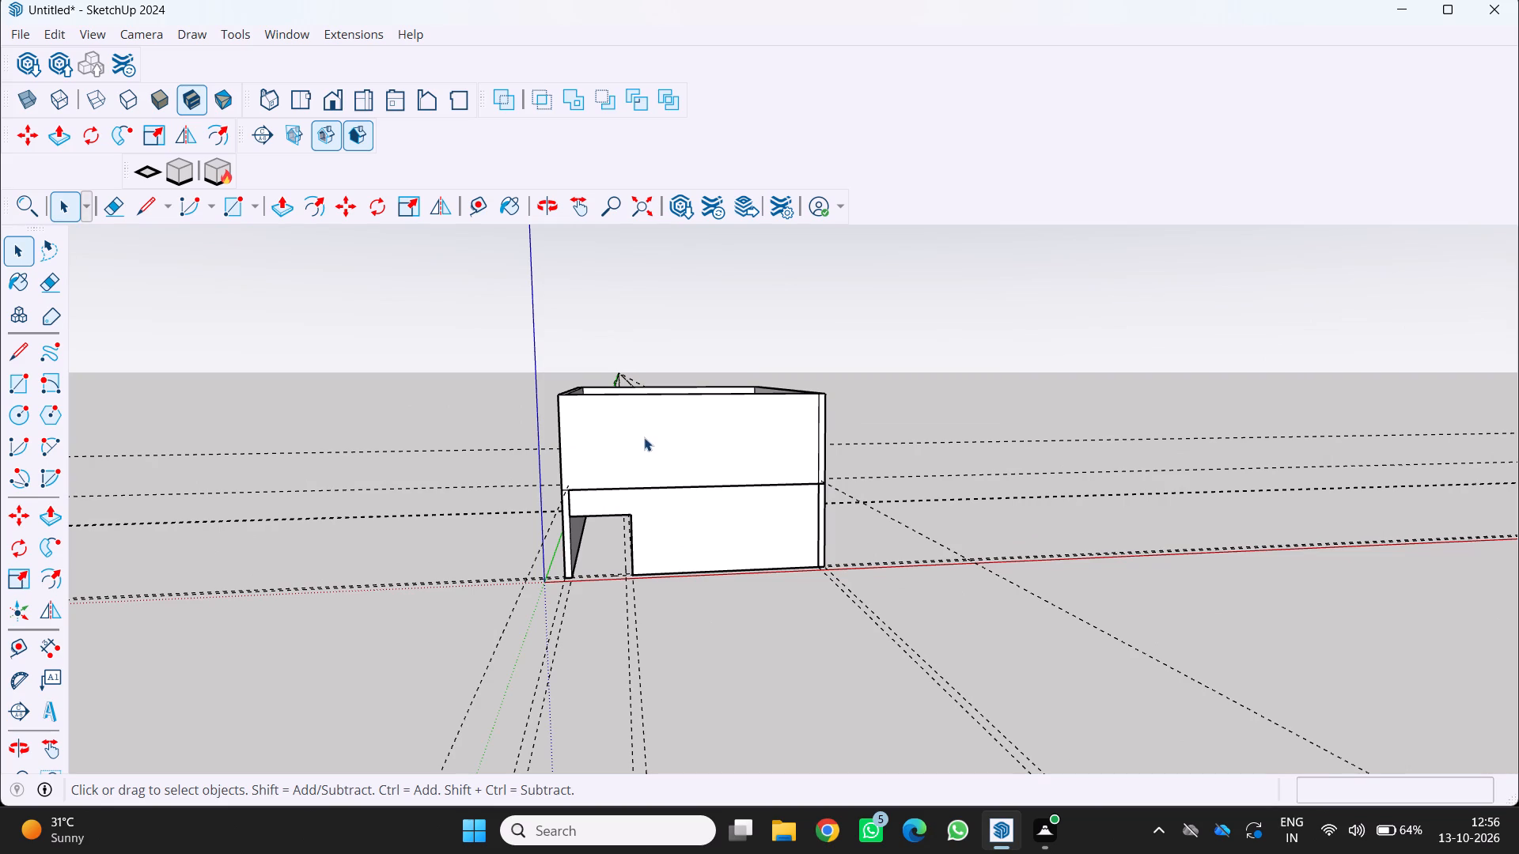
pyautogui.scroll(-2, 669, 415)
pyautogui.moveTo(675, 477); pyautogui.dragTo(678, 438, button='middle')
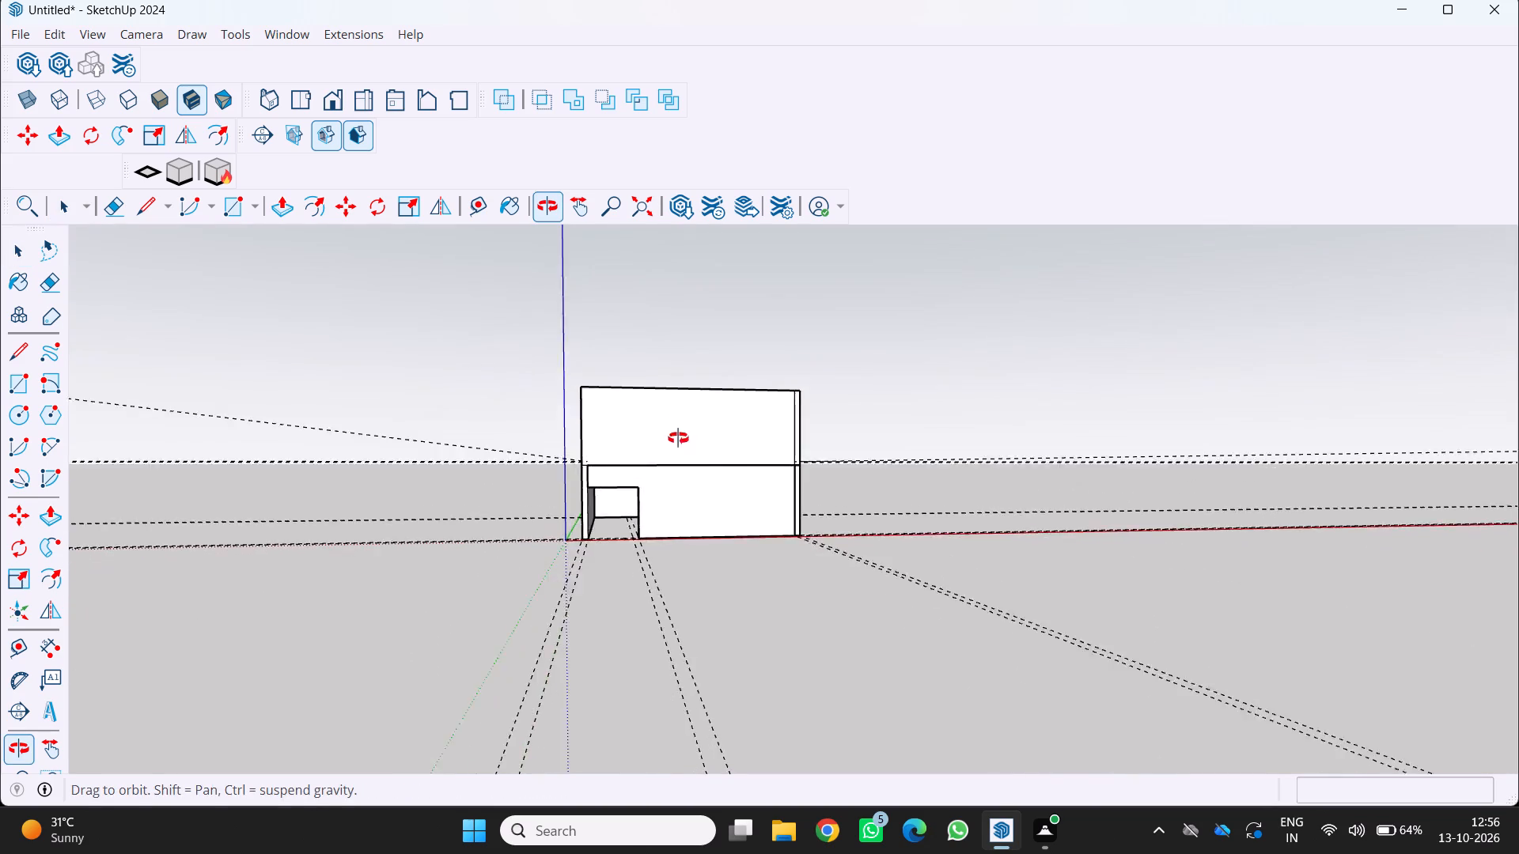
pyautogui.moveTo(678, 438); pyautogui.dragTo(671, 421, button='middle')
pyautogui.scroll(4, 672, 423)
pyautogui.moveTo(600, 460); pyautogui.dragTo(636, 386, button='middle')
pyautogui.scroll(6, 608, 451)
pyautogui.moveTo(612, 391); pyautogui.dragTo(559, 477, button='middle')
pyautogui.middleClick(559, 477)
pyautogui.scroll(3, 682, 398)
pyautogui.moveTo(675, 402); pyautogui.dragTo(625, 433, button='middle')
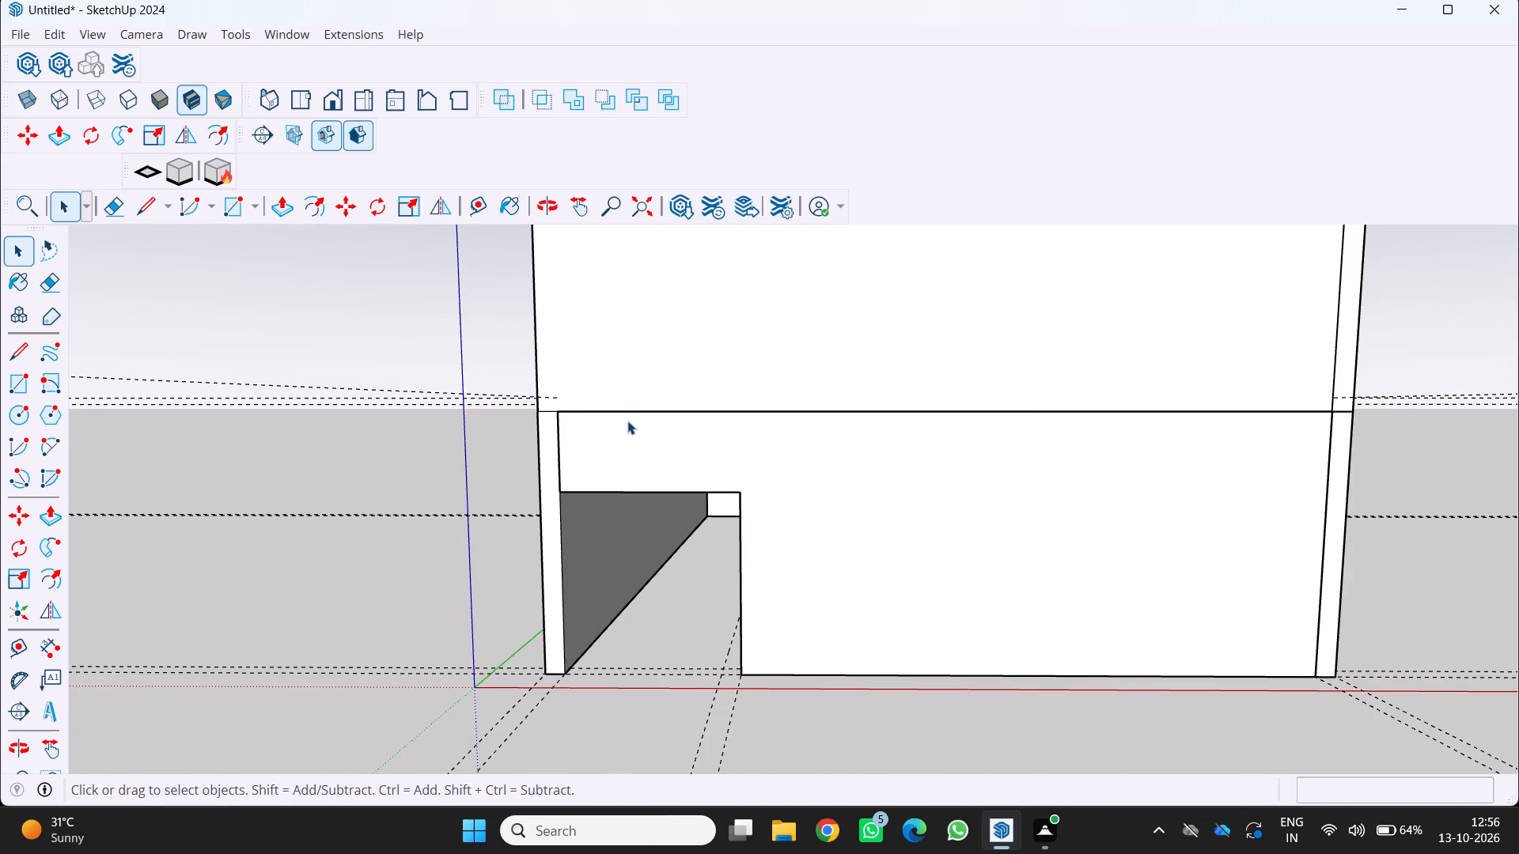
pyautogui.scroll(-1, 627, 421)
pyautogui.moveTo(638, 419); pyautogui.dragTo(679, 431, button='middle')
pyautogui.scroll(-1, 667, 434)
pyautogui.scroll(-2, 592, 430)
pyautogui.moveTo(577, 424); pyautogui.dragTo(603, 444, button='middle')
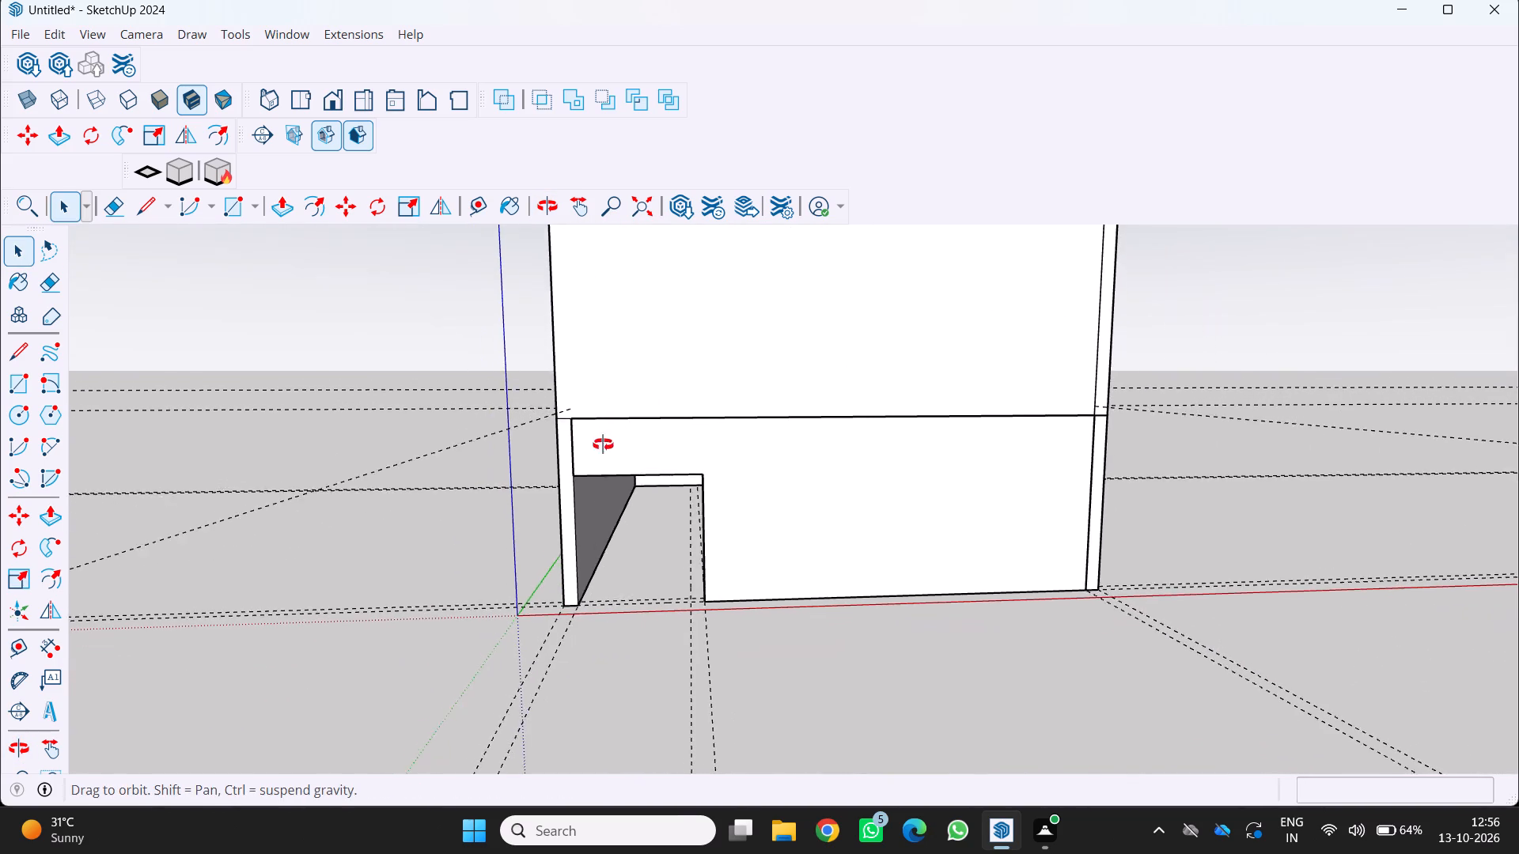
pyautogui.moveTo(603, 444); pyautogui.dragTo(605, 479, button='middle')
pyautogui.middleClick(604, 481)
pyautogui.middleClick(602, 485)
pyautogui.scroll(-4, 584, 512)
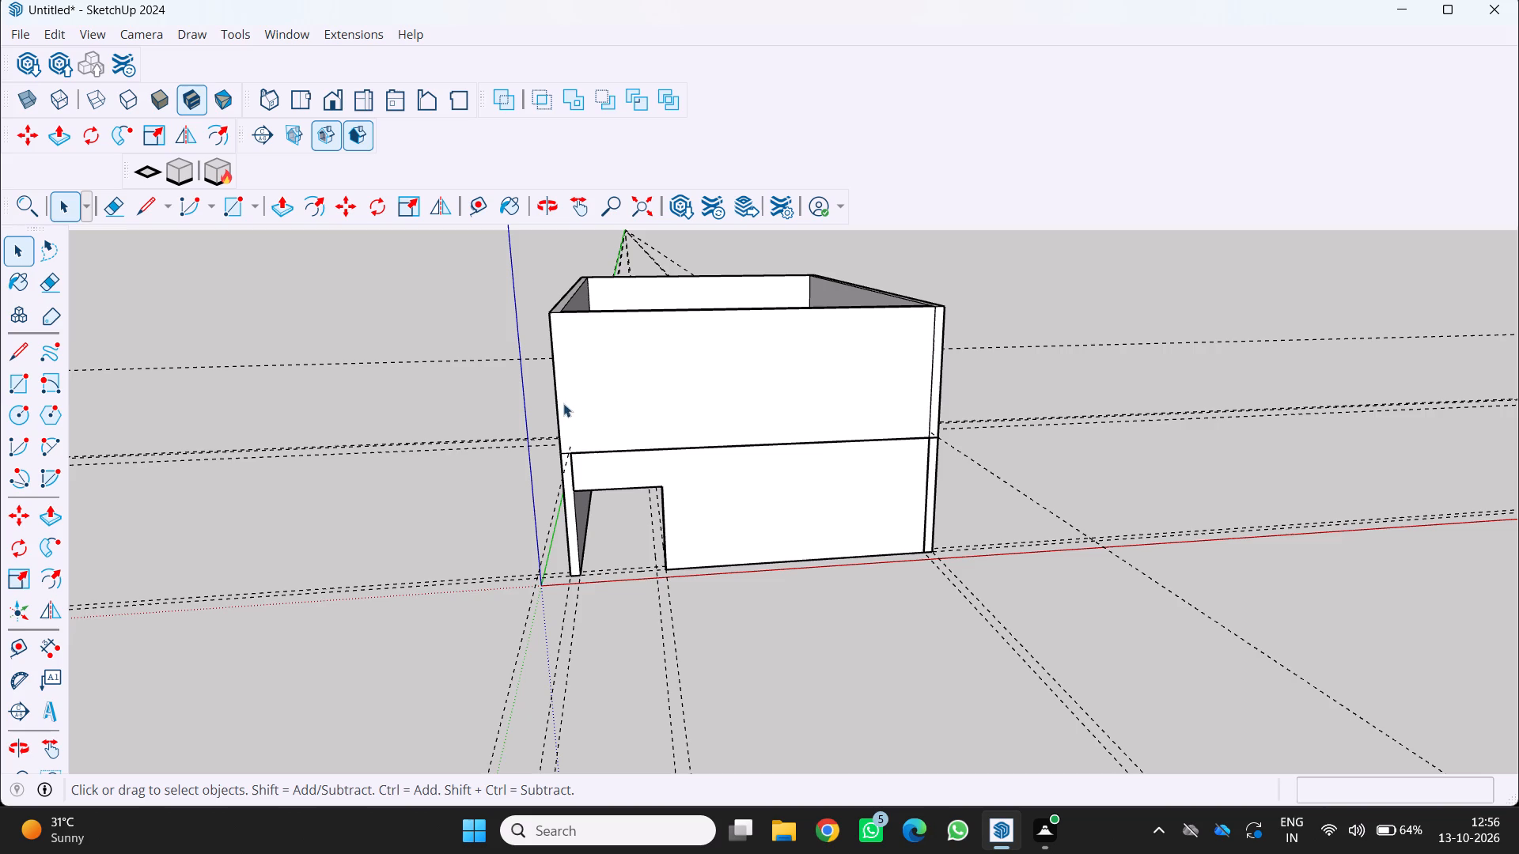
pyautogui.scroll(1, 573, 346)
pyautogui.moveTo(573, 346); pyautogui.dragTo(608, 407, button='middle')
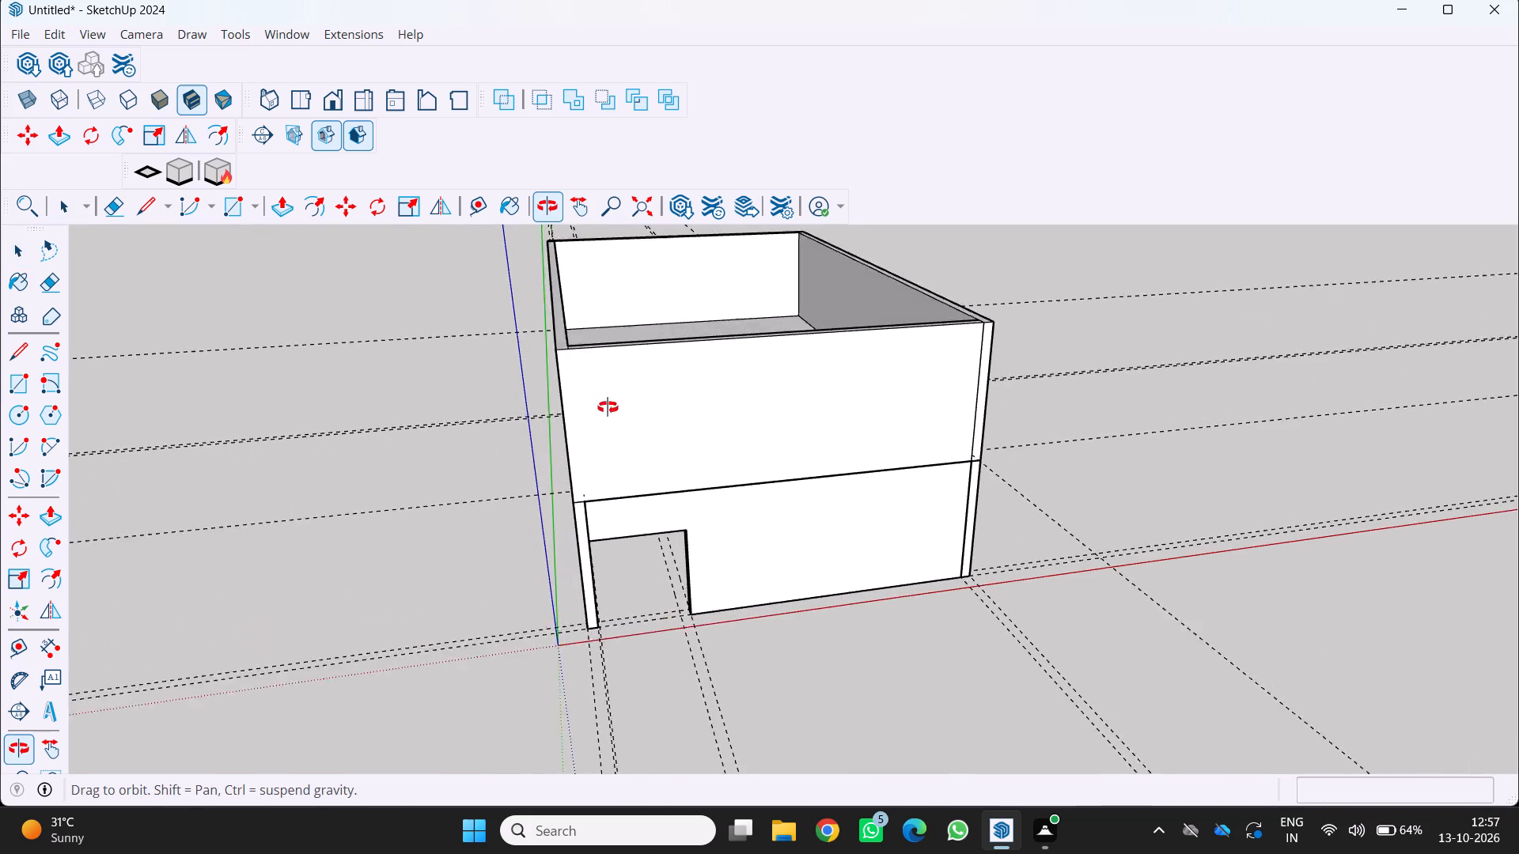
pyautogui.moveTo(608, 407); pyautogui.dragTo(601, 457, button='middle')
pyautogui.middleClick(601, 457)
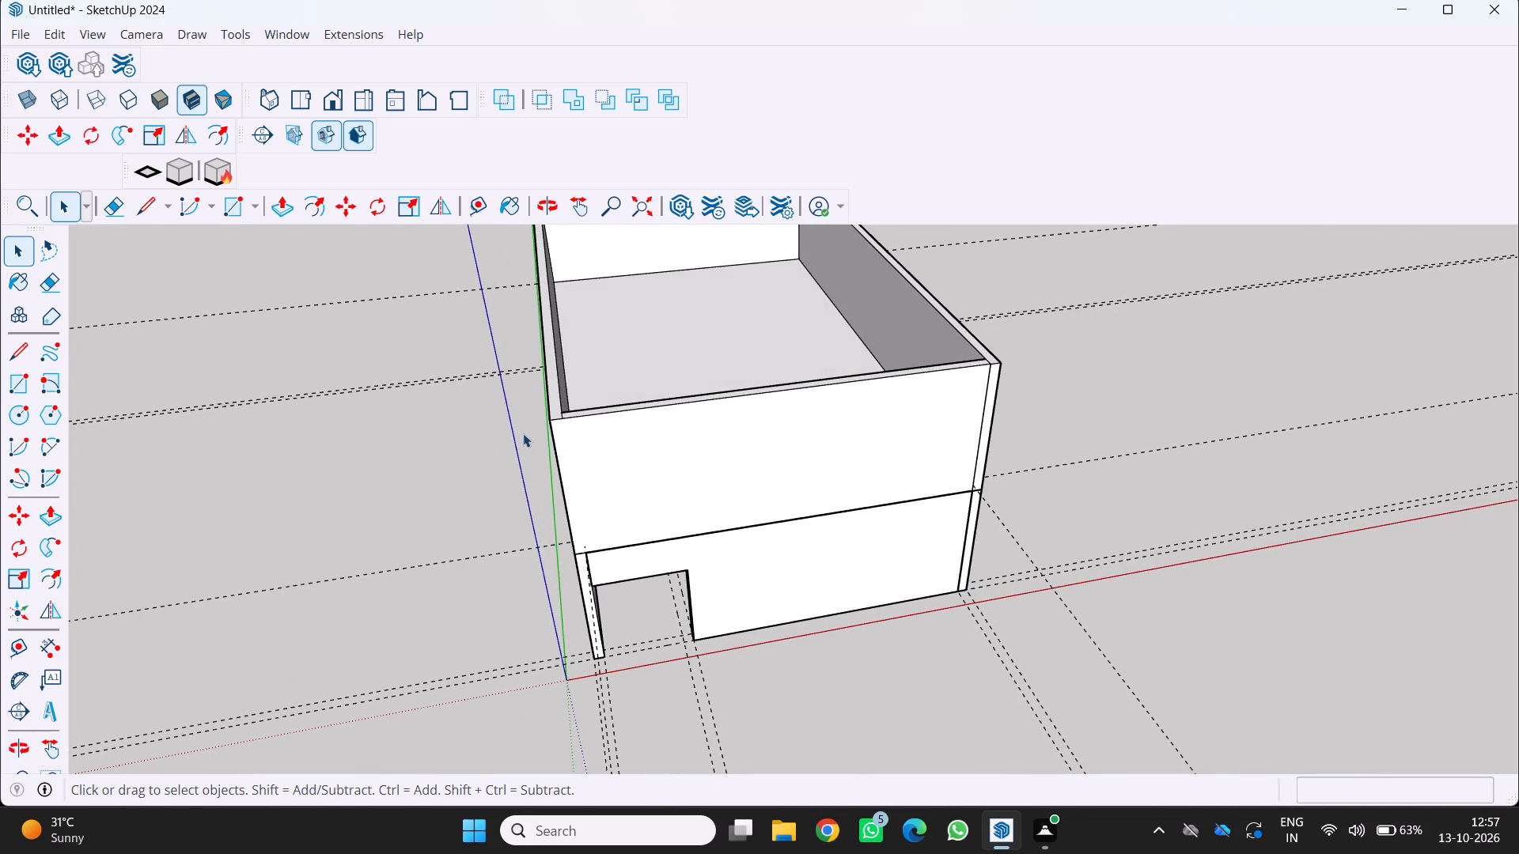
pyautogui.scroll(4, 564, 426)
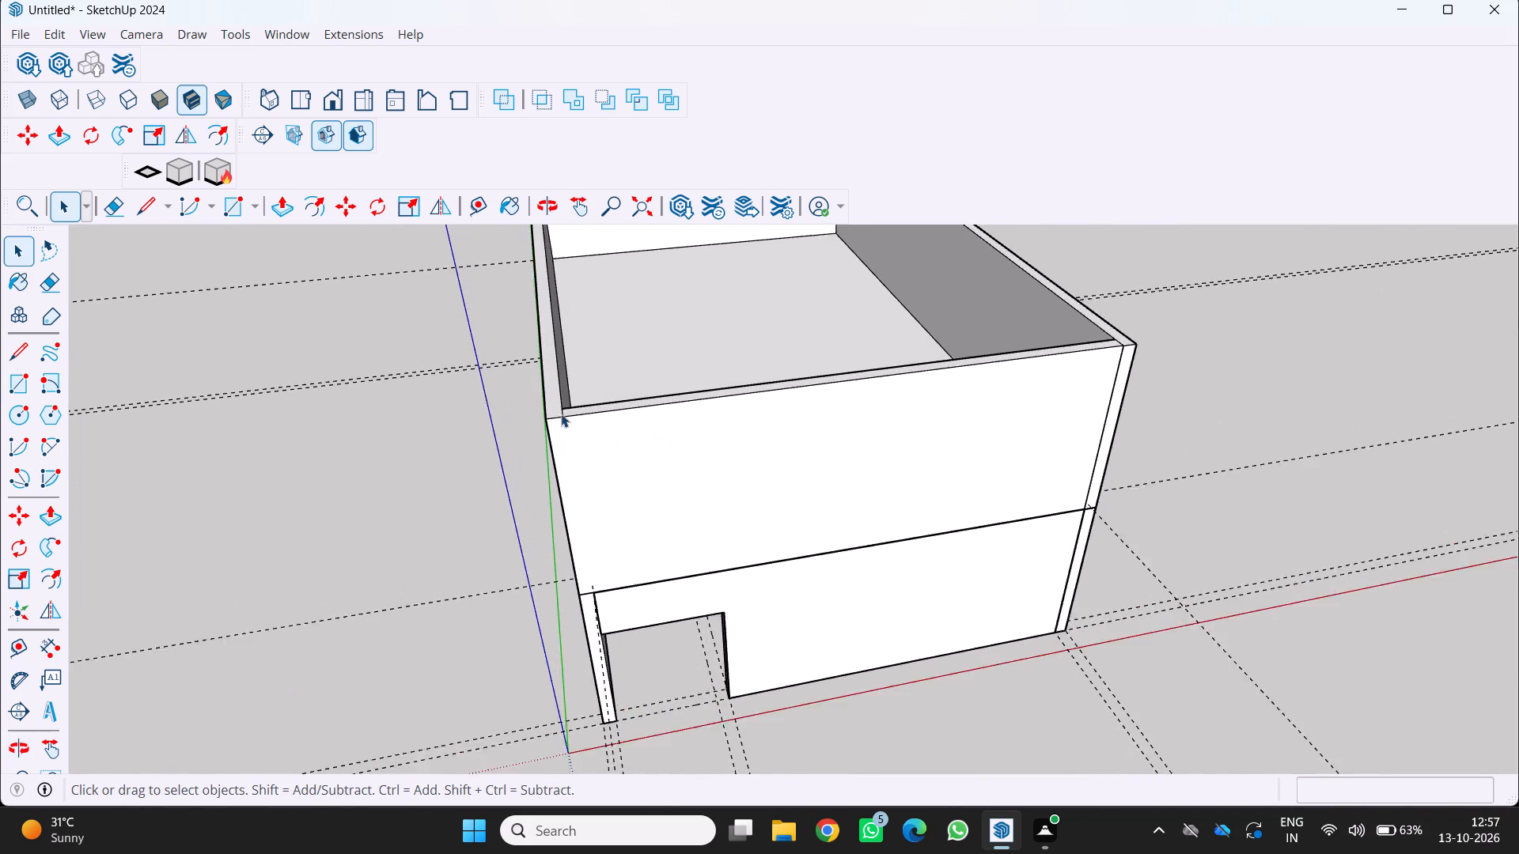
pyautogui.scroll(1, 555, 416)
pyautogui.moveTo(558, 416); pyautogui.dragTo(585, 481, button='middle')
pyautogui.scroll(2, 548, 480)
pyautogui.scroll(-4, 566, 485)
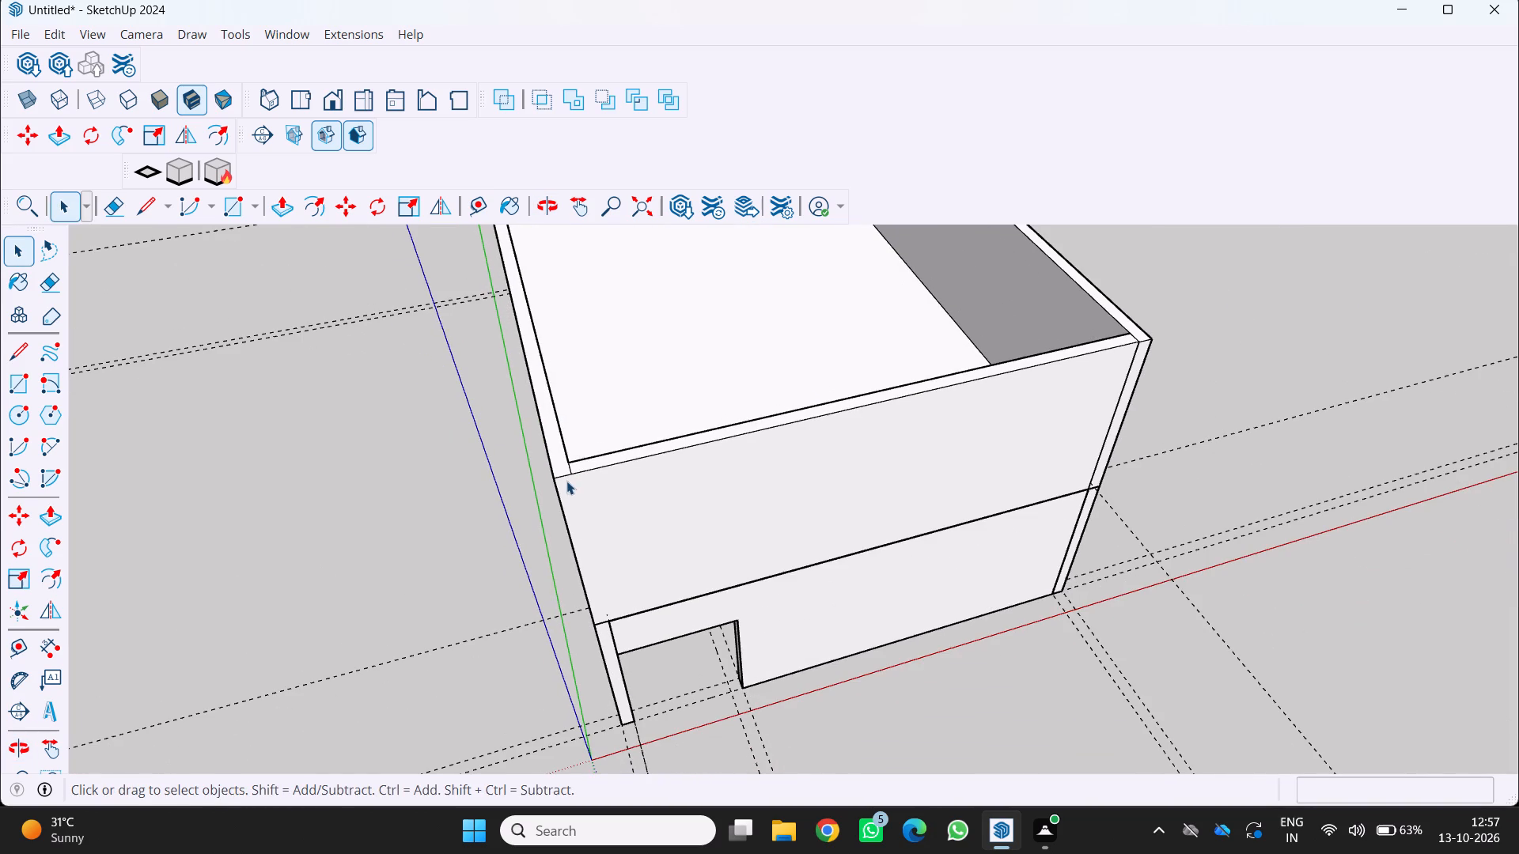
pyautogui.scroll(-1, 559, 483)
pyautogui.moveTo(557, 483); pyautogui.dragTo(525, 417, button='middle')
pyautogui.scroll(-4, 515, 420)
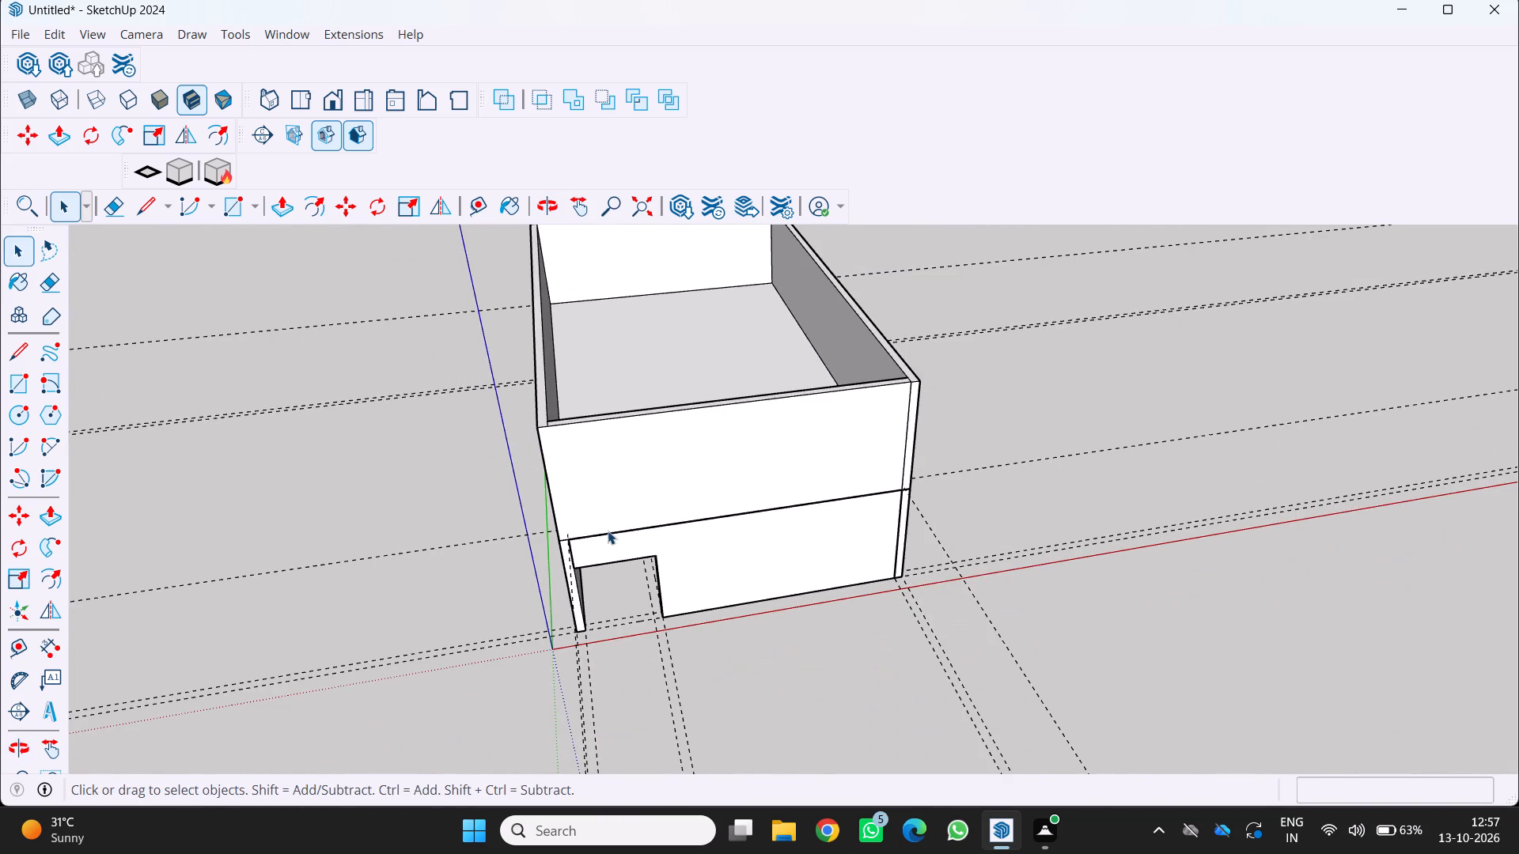
pyautogui.moveTo(606, 531); pyautogui.dragTo(598, 451, button='middle')
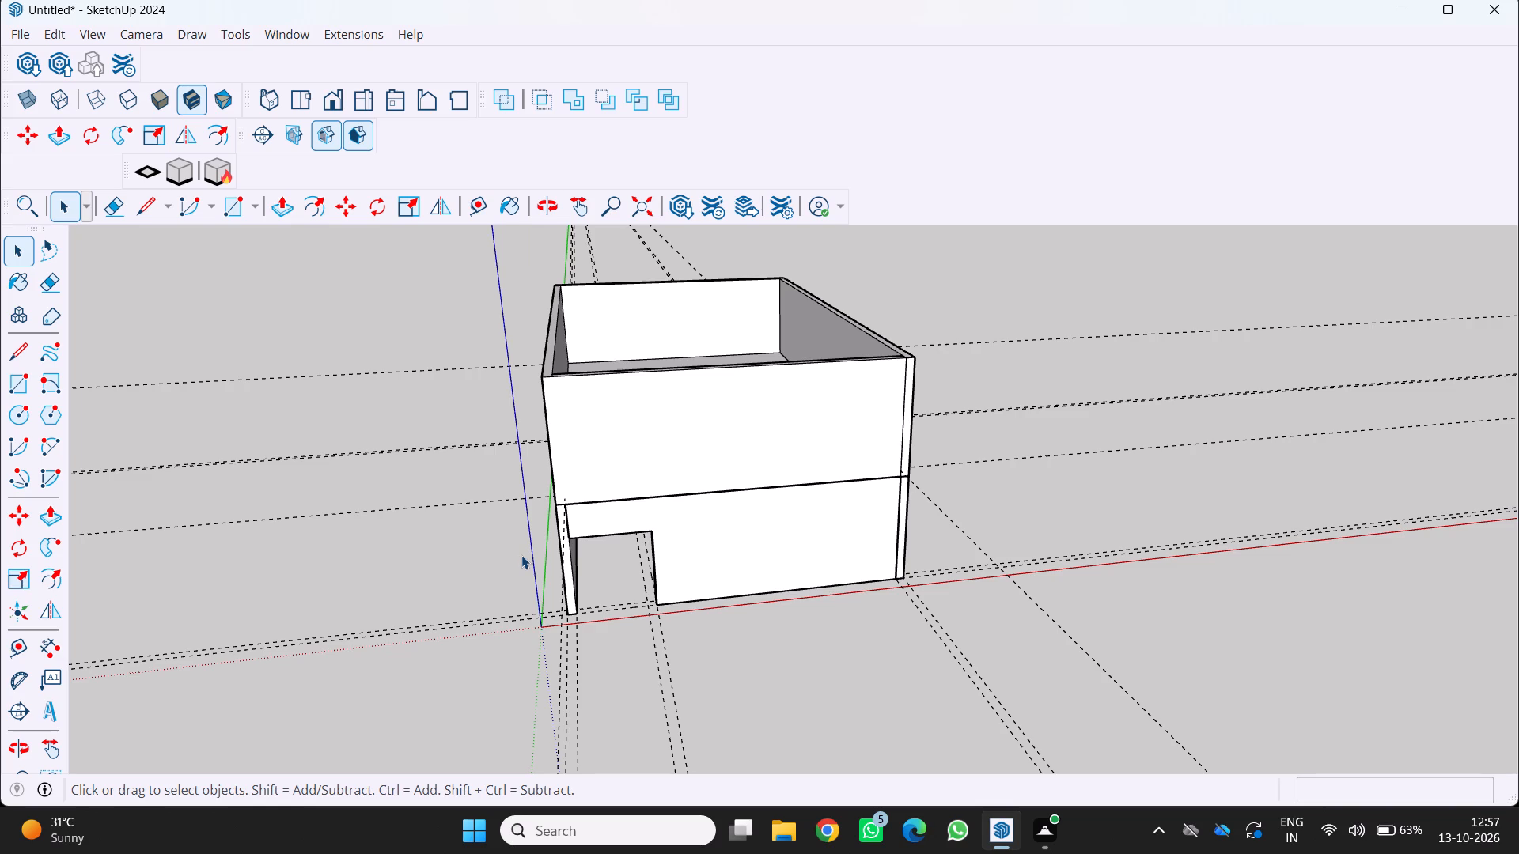
pyautogui.scroll(-2, 521, 561)
pyautogui.moveTo(517, 569); pyautogui.dragTo(482, 497, button='middle')
pyautogui.scroll(2, 635, 492)
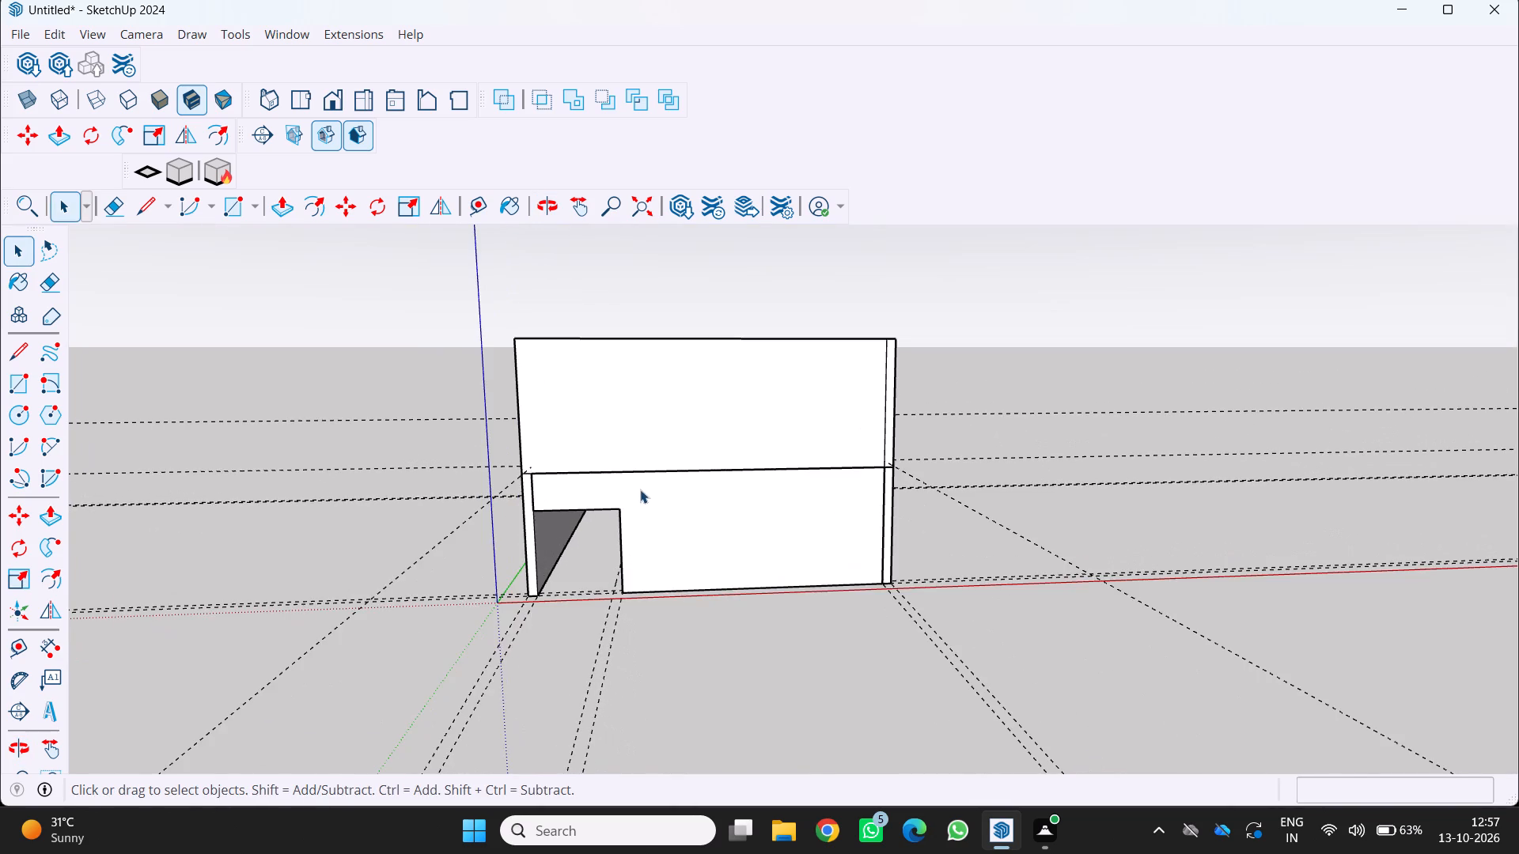
pyautogui.scroll(-1, 642, 497)
pyautogui.moveTo(642, 497); pyautogui.dragTo(626, 577, button='middle')
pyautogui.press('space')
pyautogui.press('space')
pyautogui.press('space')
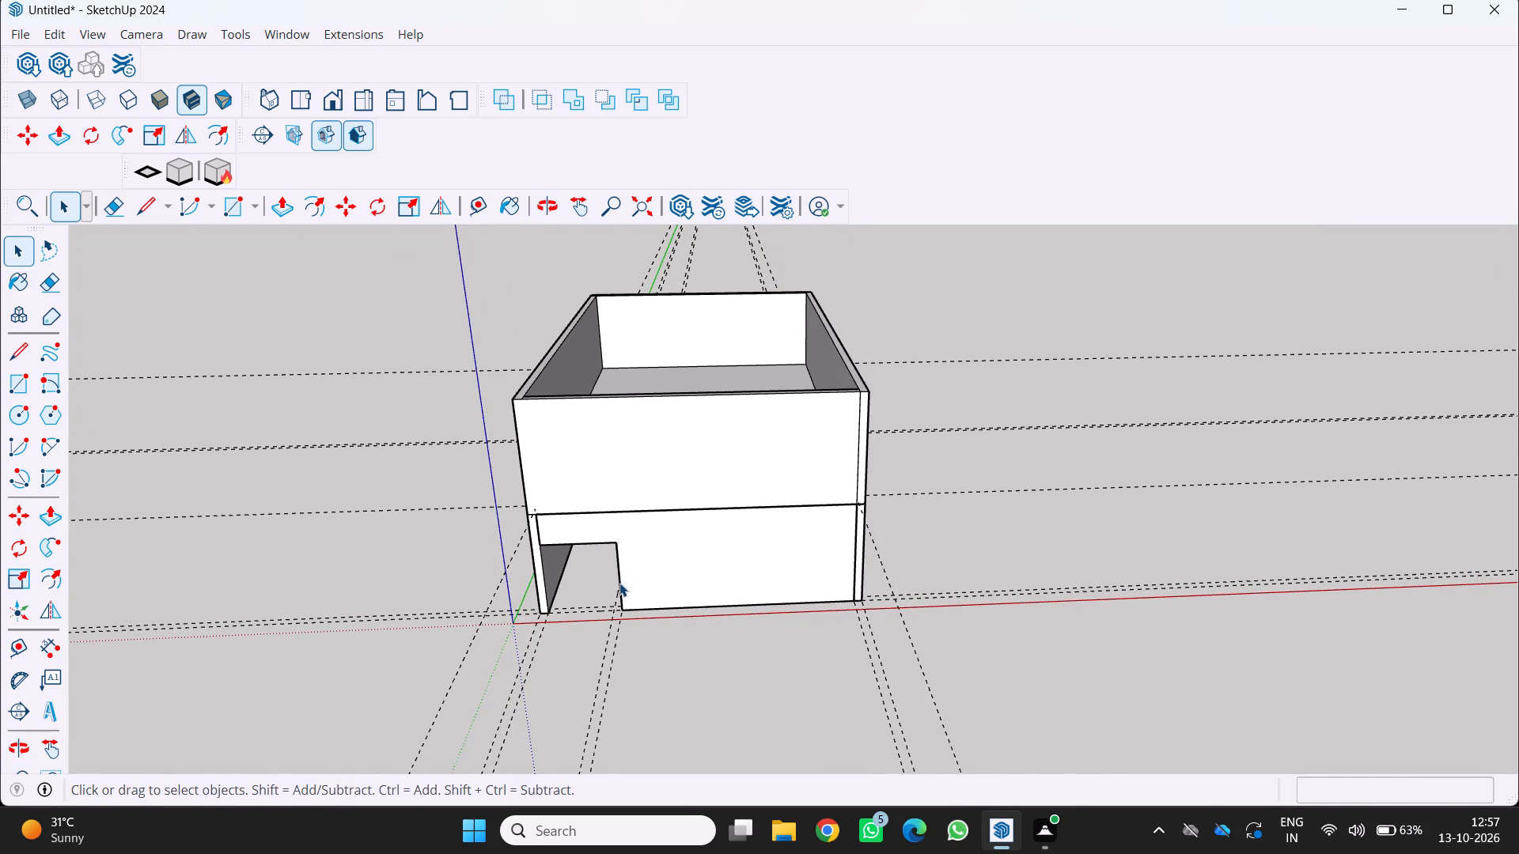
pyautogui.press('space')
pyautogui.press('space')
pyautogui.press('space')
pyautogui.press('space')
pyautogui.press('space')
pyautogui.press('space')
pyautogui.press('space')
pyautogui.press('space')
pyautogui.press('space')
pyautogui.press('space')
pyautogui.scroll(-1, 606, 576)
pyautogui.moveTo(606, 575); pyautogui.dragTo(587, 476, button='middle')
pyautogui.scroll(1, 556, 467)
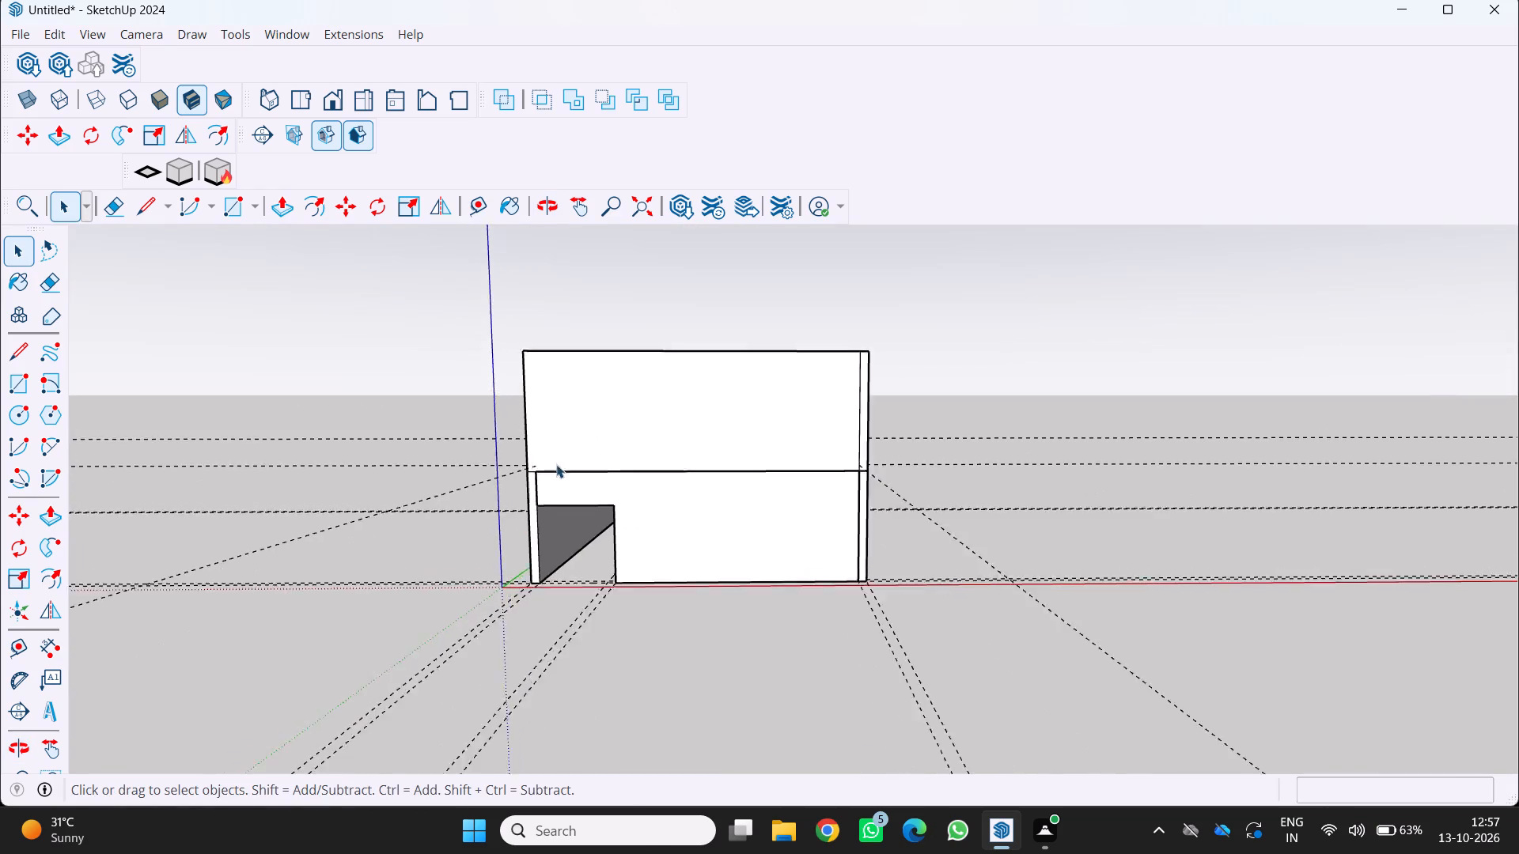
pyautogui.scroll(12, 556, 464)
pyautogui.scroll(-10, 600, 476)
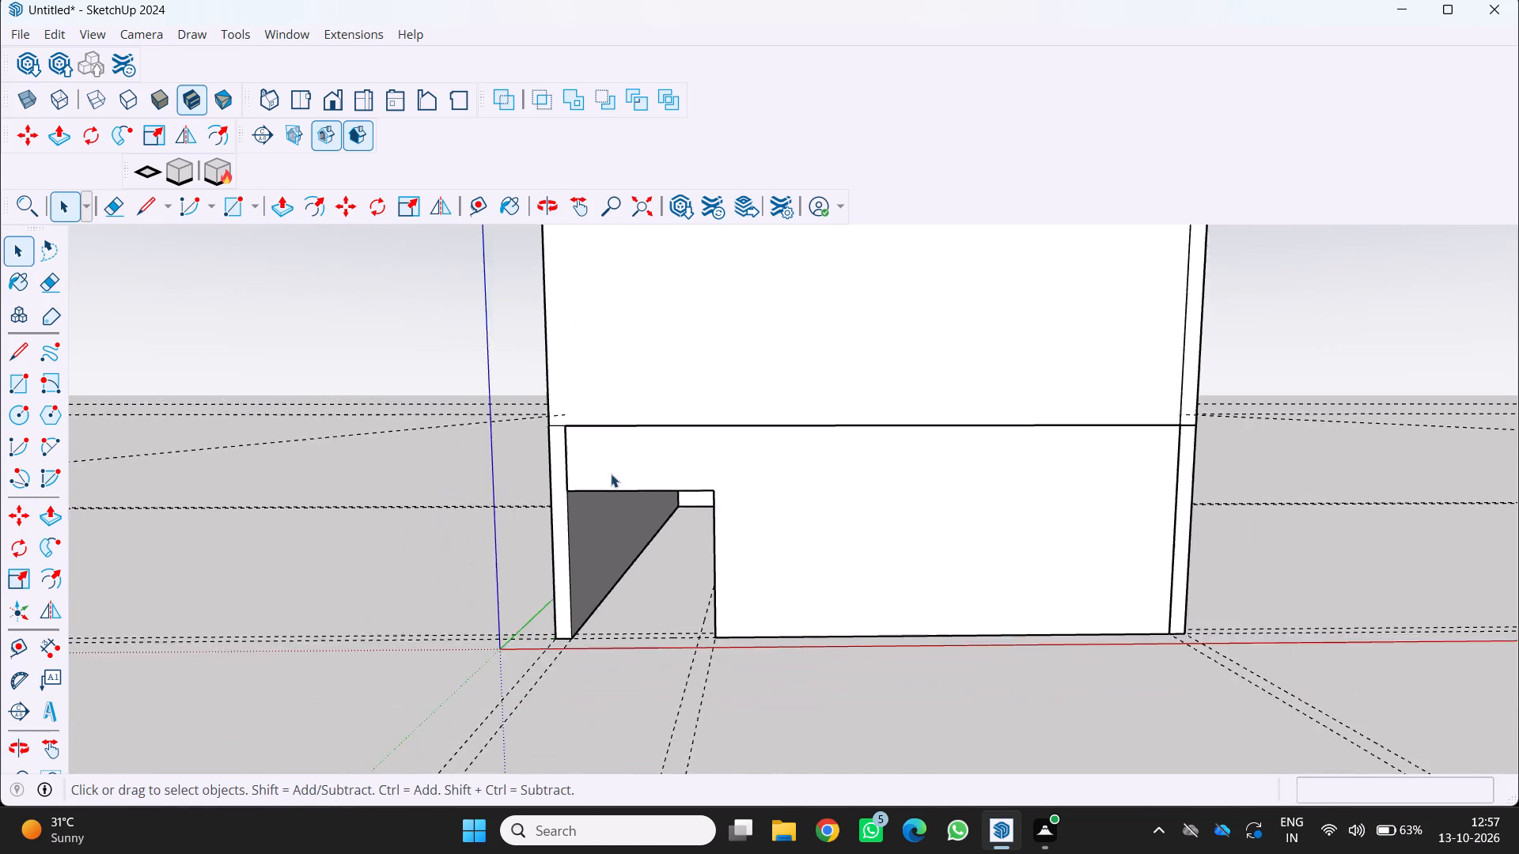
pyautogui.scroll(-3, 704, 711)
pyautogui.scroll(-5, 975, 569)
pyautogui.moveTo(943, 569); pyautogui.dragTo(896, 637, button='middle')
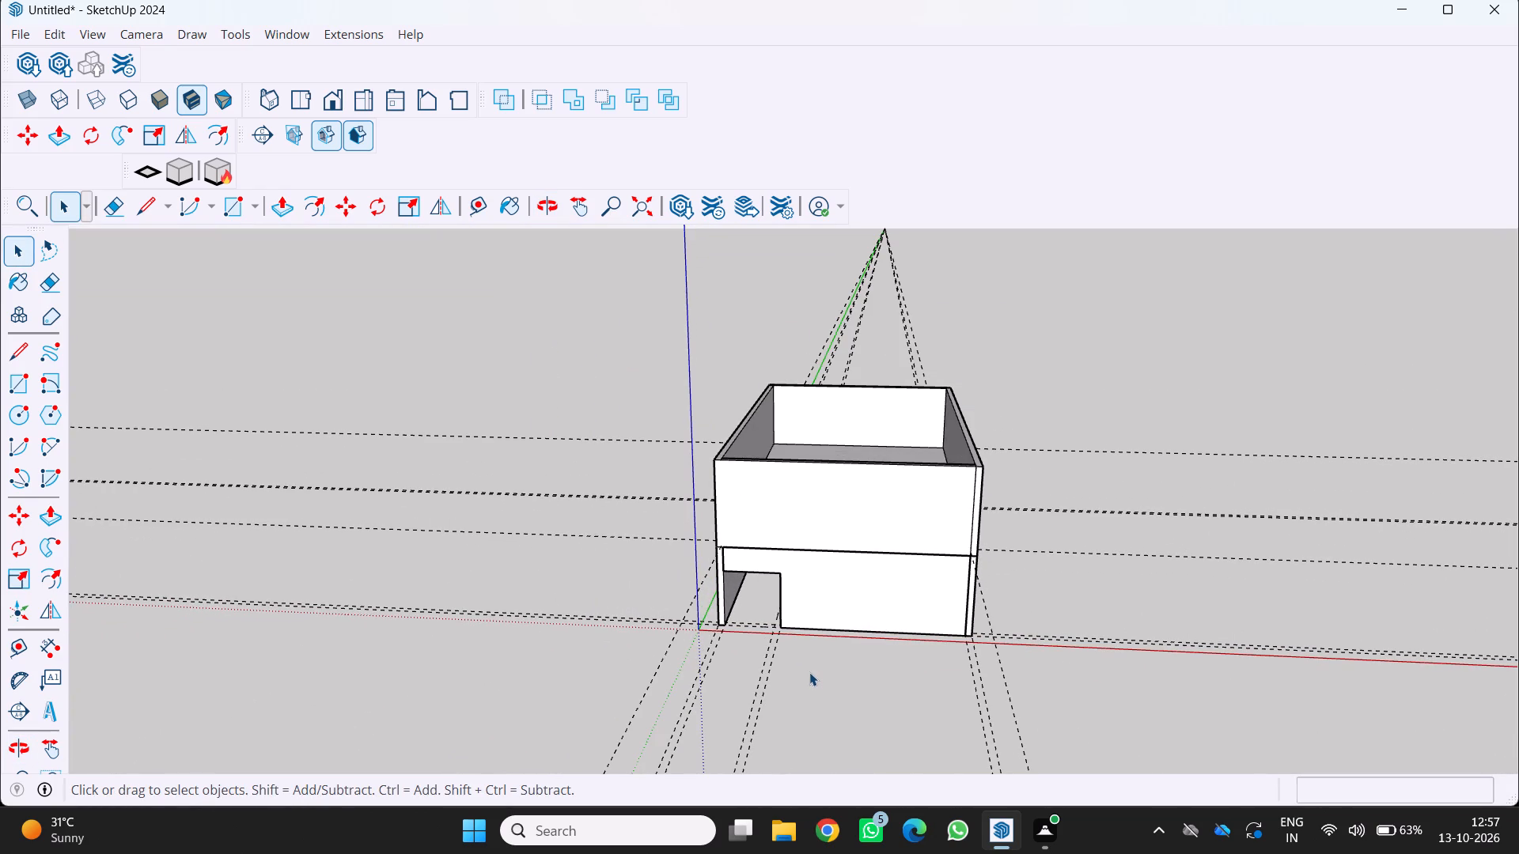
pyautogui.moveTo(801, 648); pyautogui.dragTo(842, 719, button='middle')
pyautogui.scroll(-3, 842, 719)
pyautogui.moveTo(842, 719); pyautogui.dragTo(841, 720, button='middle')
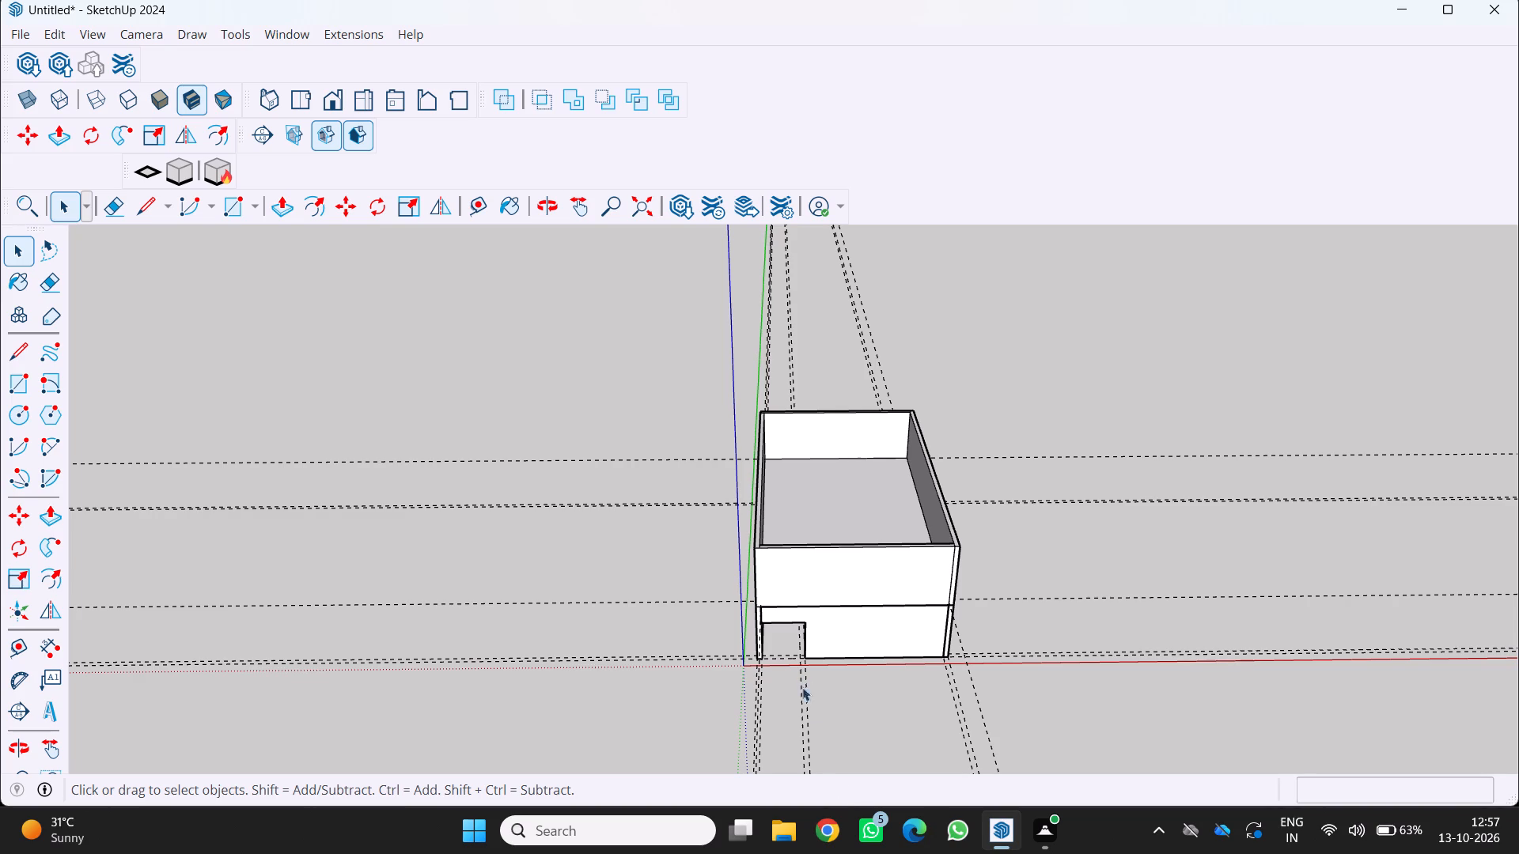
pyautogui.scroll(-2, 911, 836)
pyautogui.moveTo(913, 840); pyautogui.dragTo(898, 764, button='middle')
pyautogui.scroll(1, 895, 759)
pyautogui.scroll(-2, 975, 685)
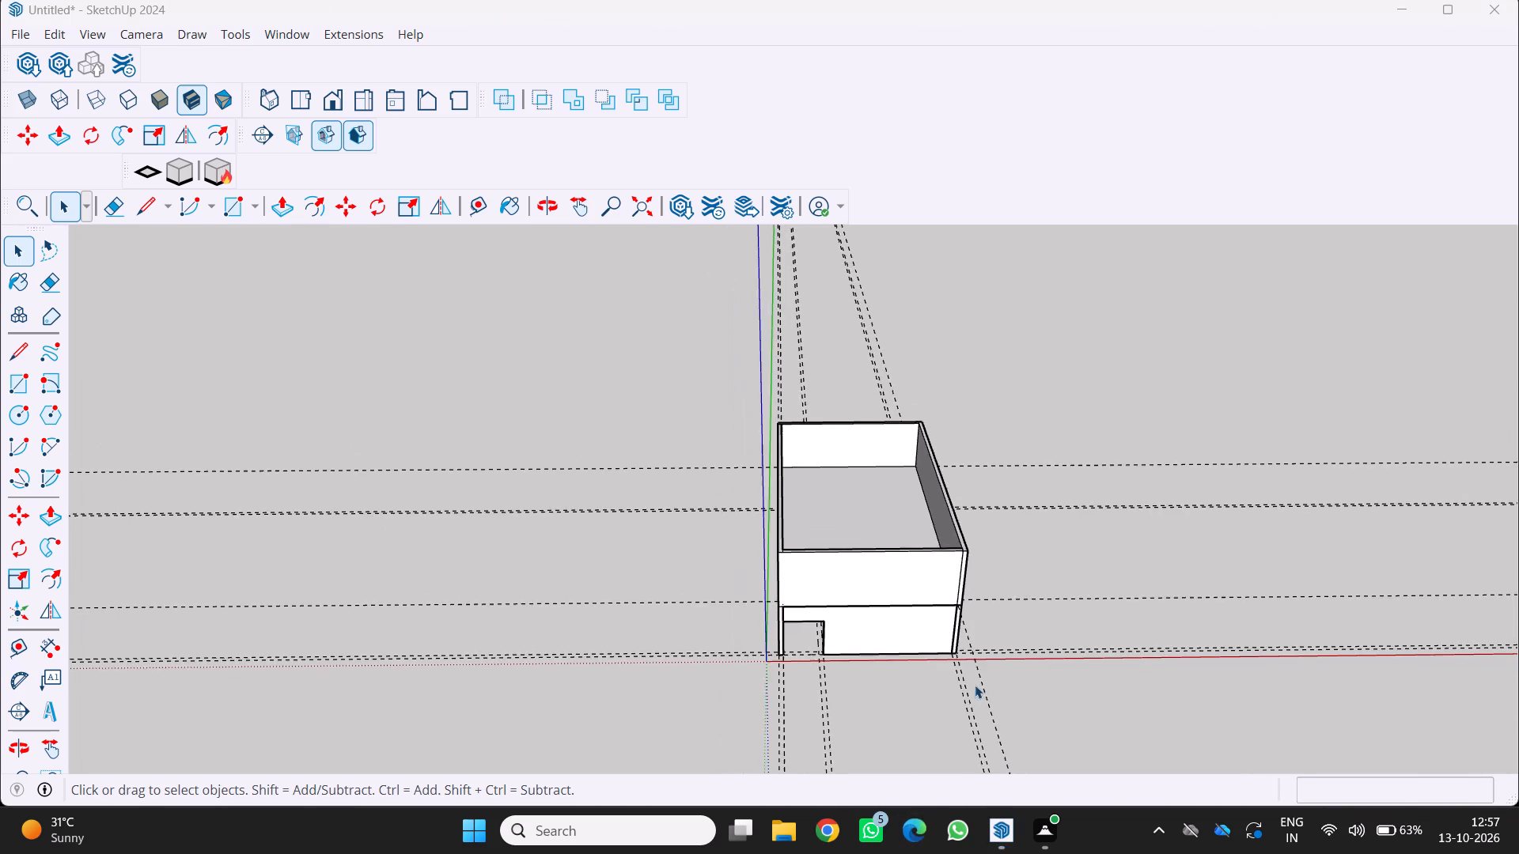
# Examine the building's front and side faces, the upper front wall's joint with the side wall, and the wall tops.
pyautogui.moveTo(973, 686); pyautogui.dragTo(913, 531, button='middle')
pyautogui.scroll(-1, 912, 531)
pyautogui.scroll(4, 940, 551)
pyautogui.moveTo(949, 569); pyautogui.dragTo(849, 559, button='middle')
pyautogui.middleClick(847, 559)
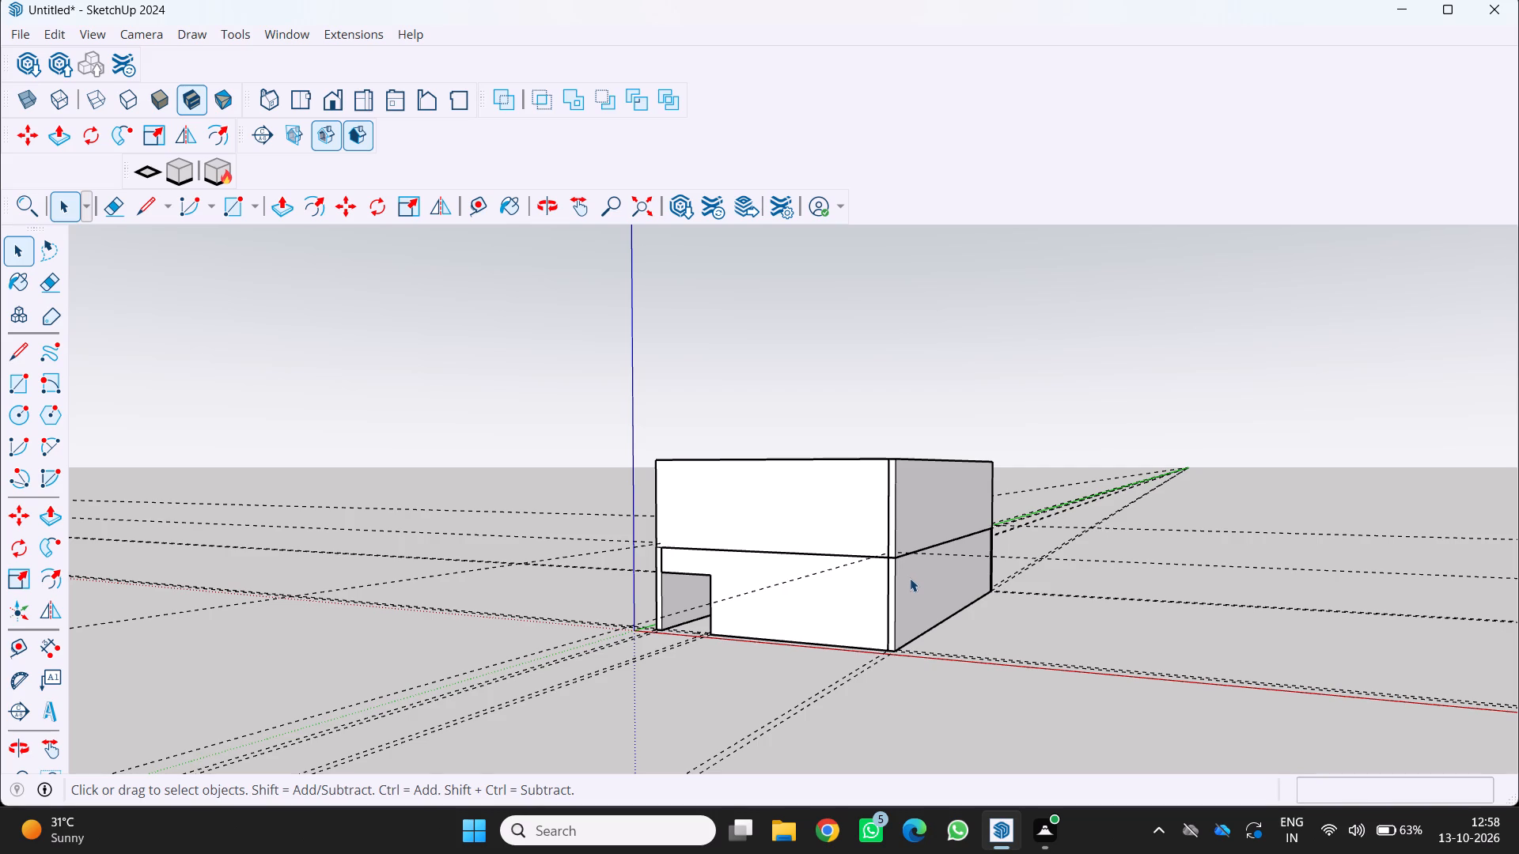
pyautogui.scroll(-1, 910, 578)
pyautogui.moveTo(910, 570); pyautogui.dragTo(972, 627, button='middle')
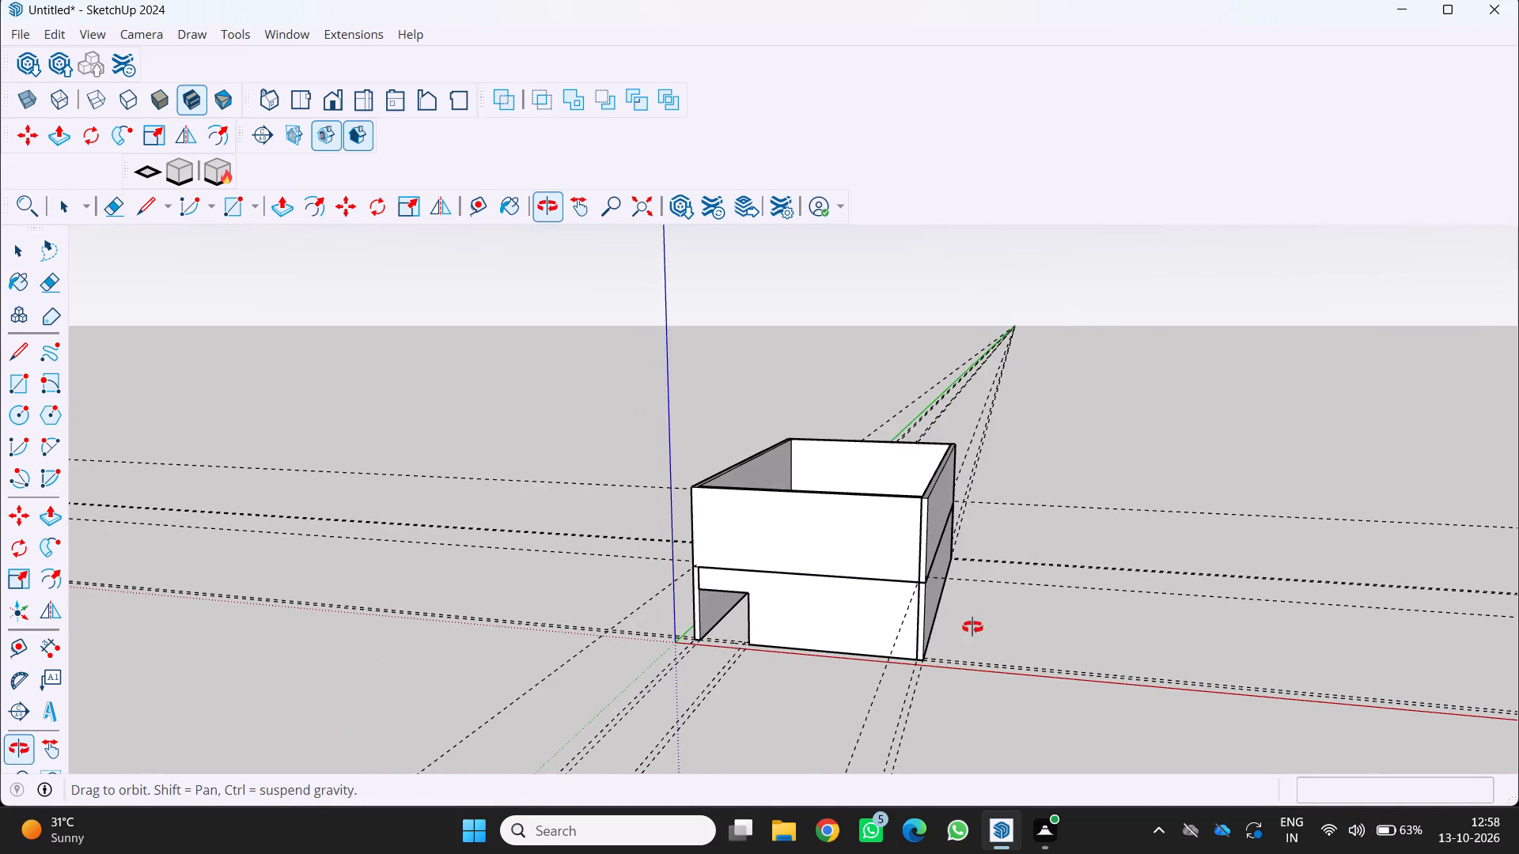
pyautogui.moveTo(972, 627); pyautogui.dragTo(972, 629, button='middle')
pyautogui.middleClick(972, 629)
pyautogui.moveTo(847, 559); pyautogui.dragTo(938, 520, button='middle')
pyautogui.scroll(1, 877, 542)
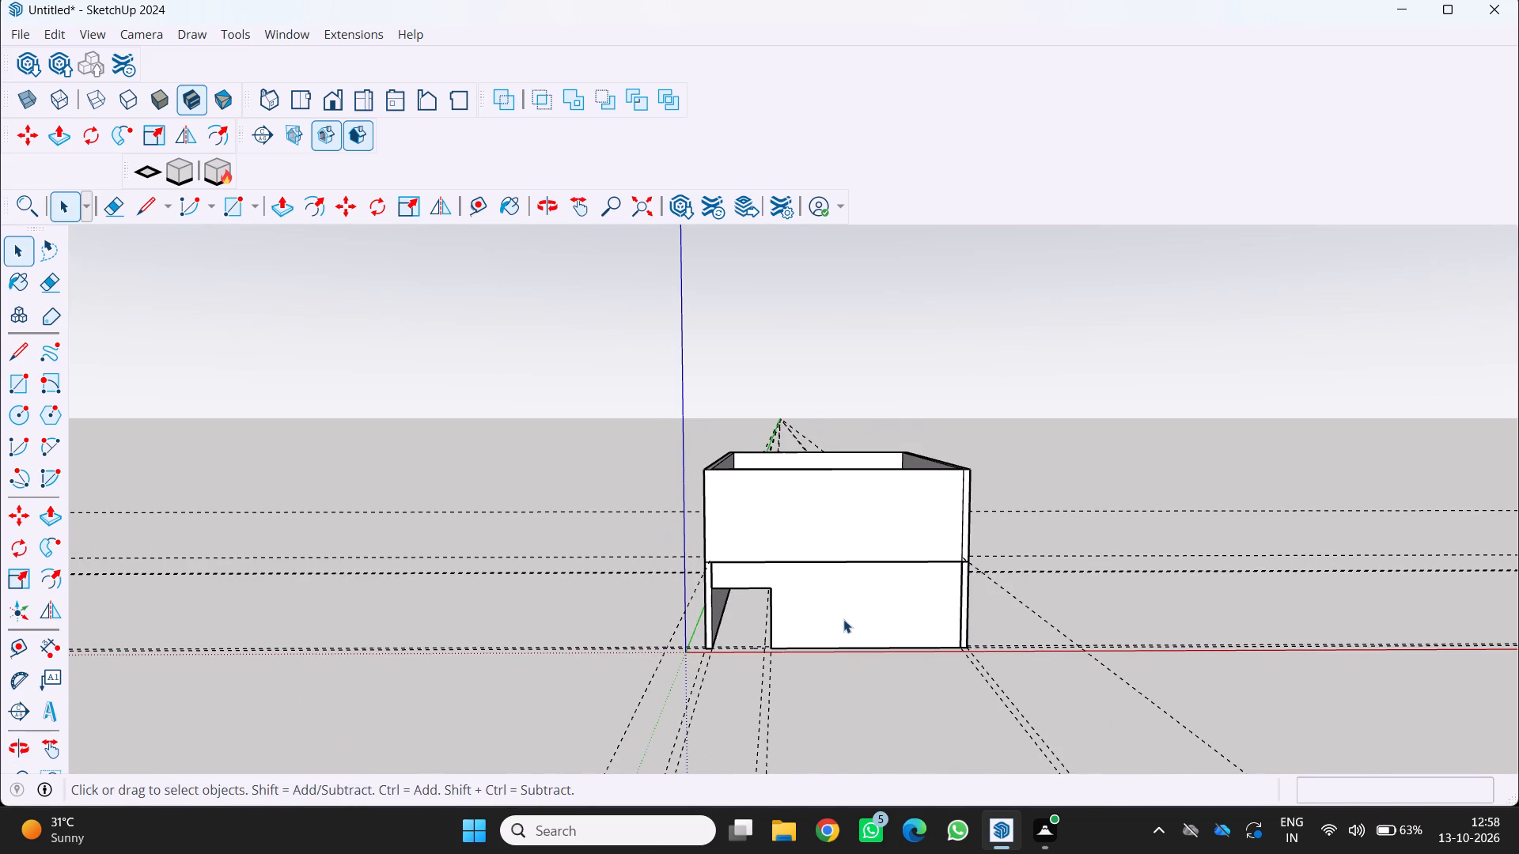
pyautogui.moveTo(842, 617); pyautogui.dragTo(716, 538, button='middle')
pyautogui.scroll(7, 977, 519)
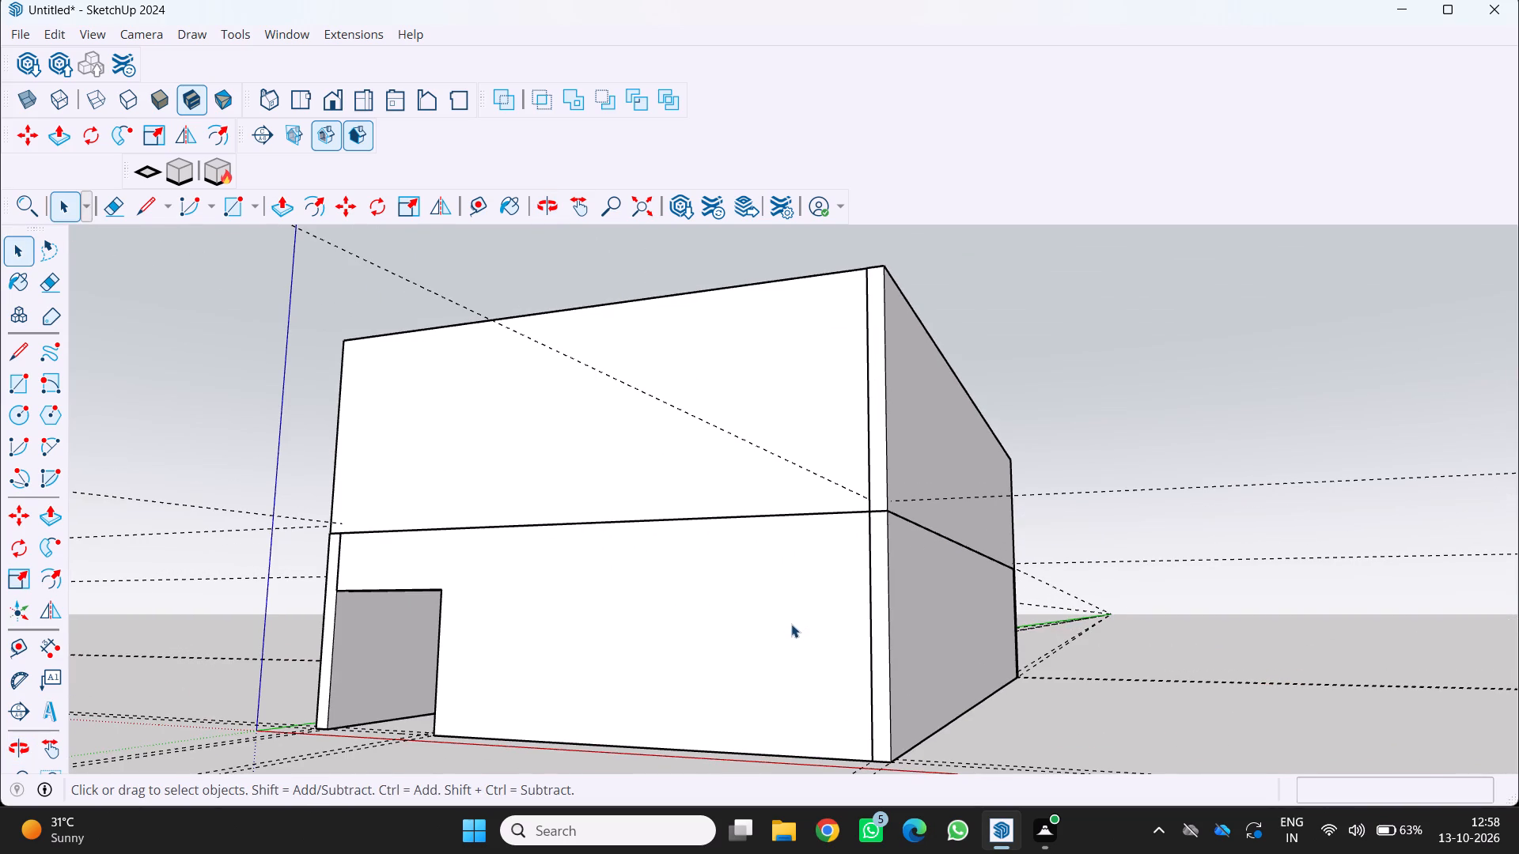
pyautogui.scroll(-1, 793, 613)
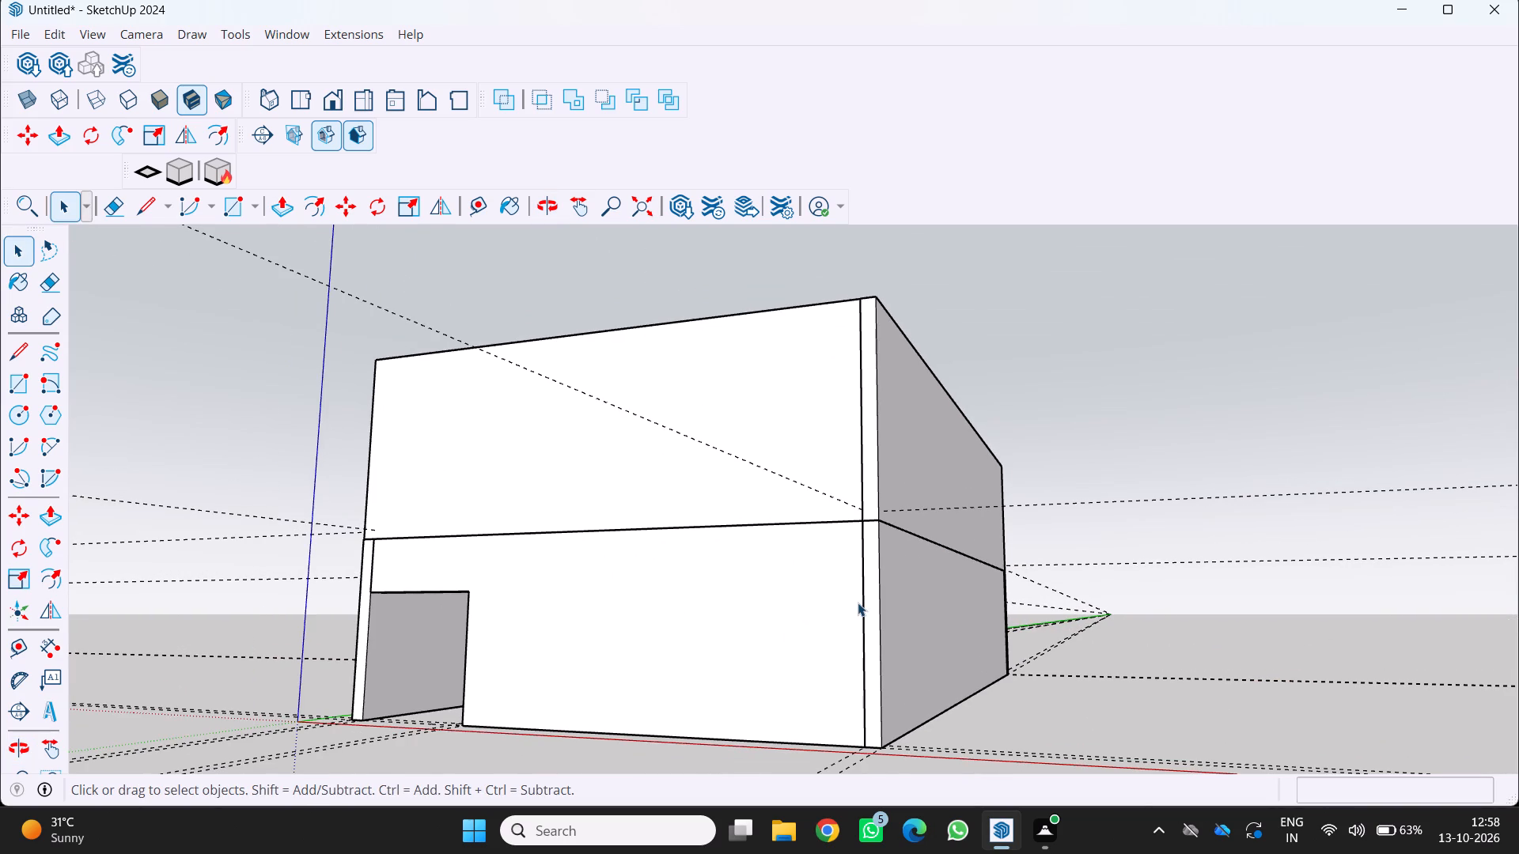
pyautogui.scroll(-1, 854, 609)
pyautogui.moveTo(854, 609); pyautogui.dragTo(958, 654, button='middle')
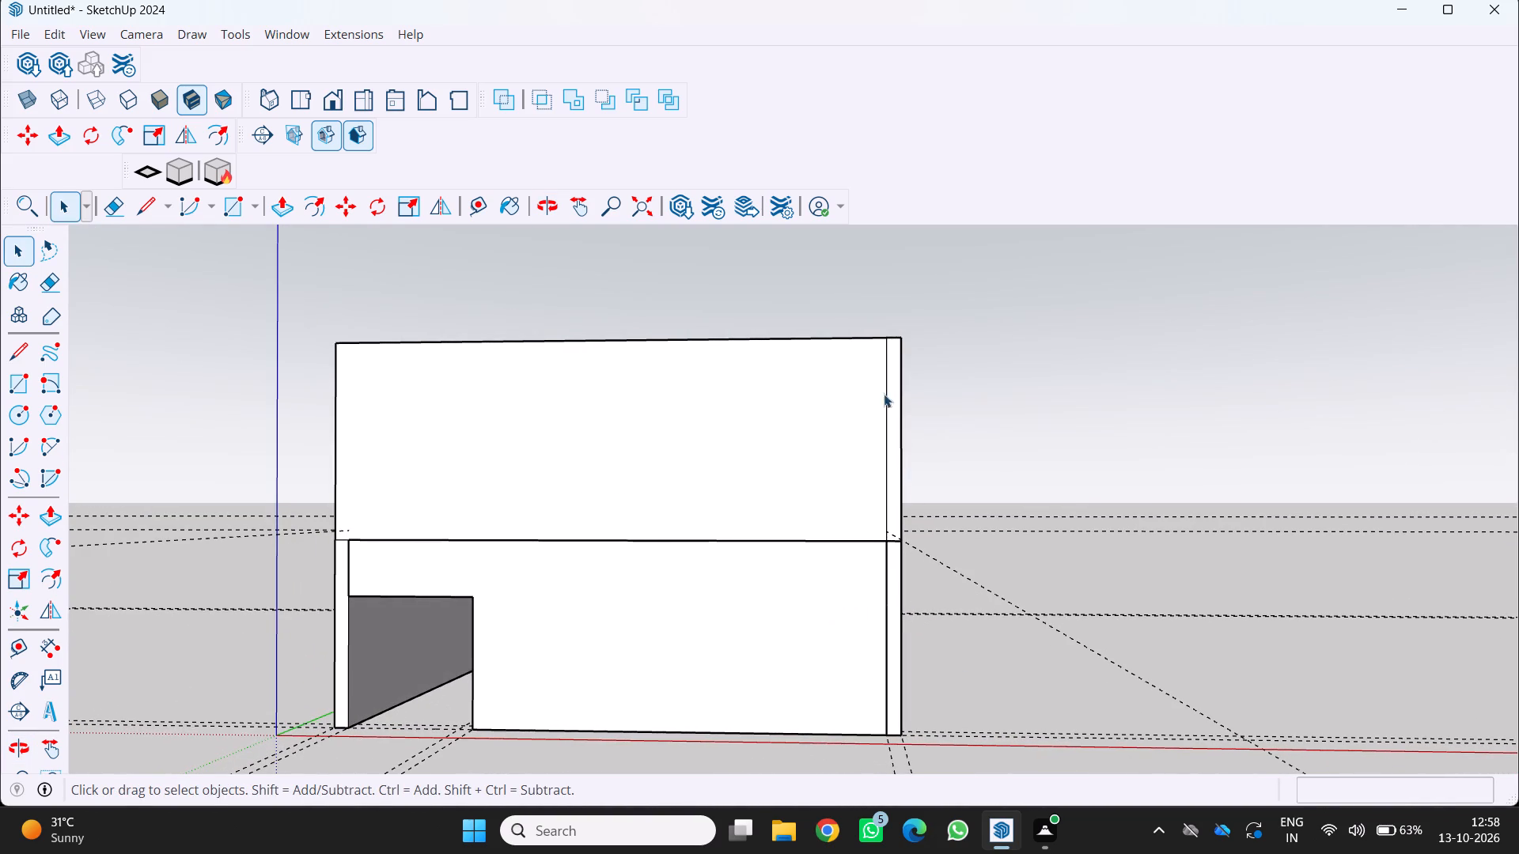
pyautogui.scroll(4, 883, 388)
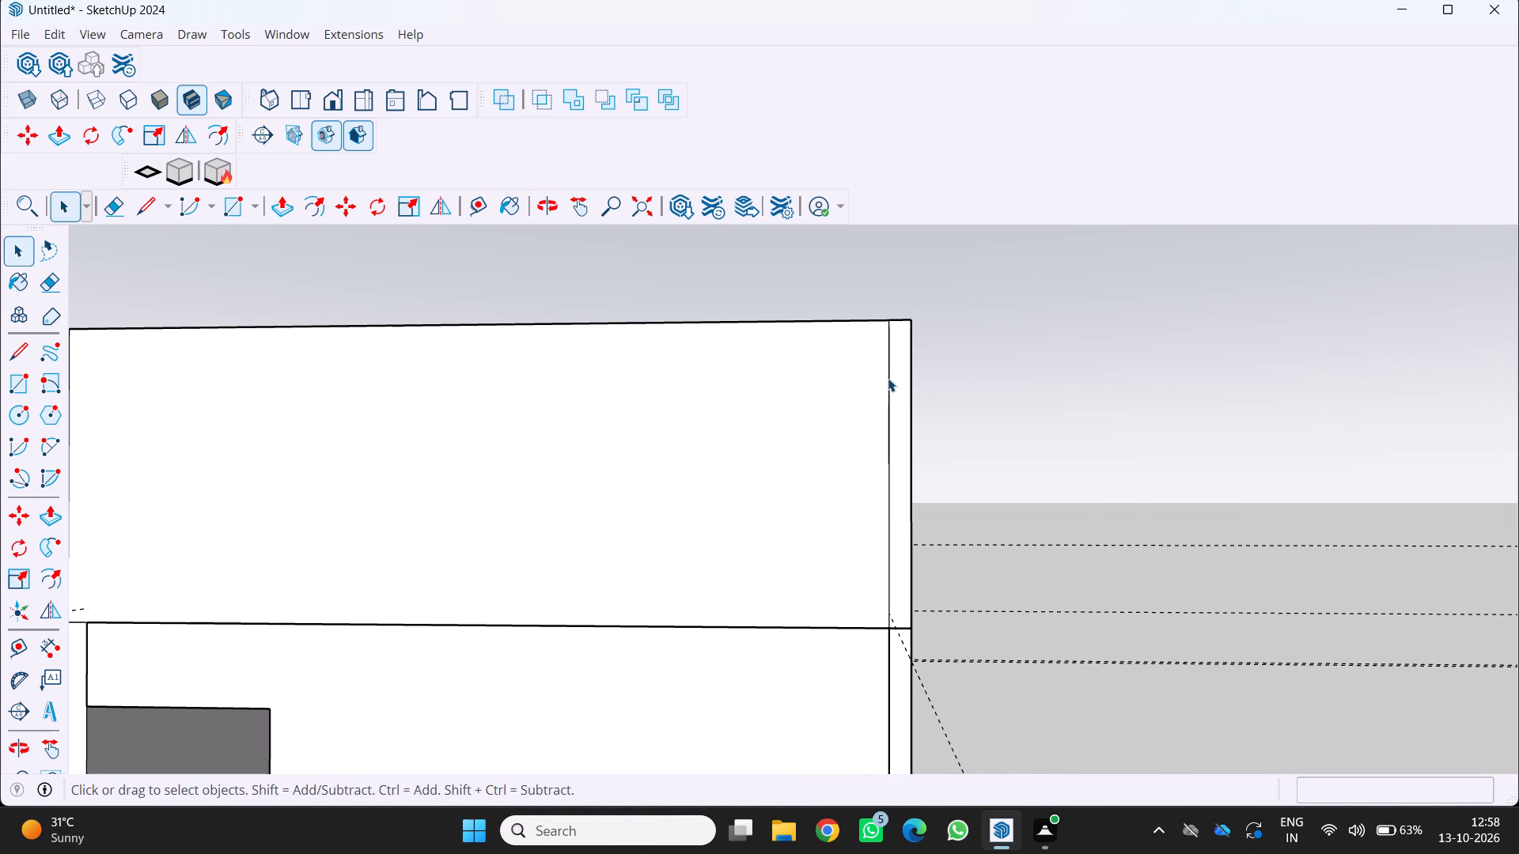
pyautogui.scroll(-5, 881, 378)
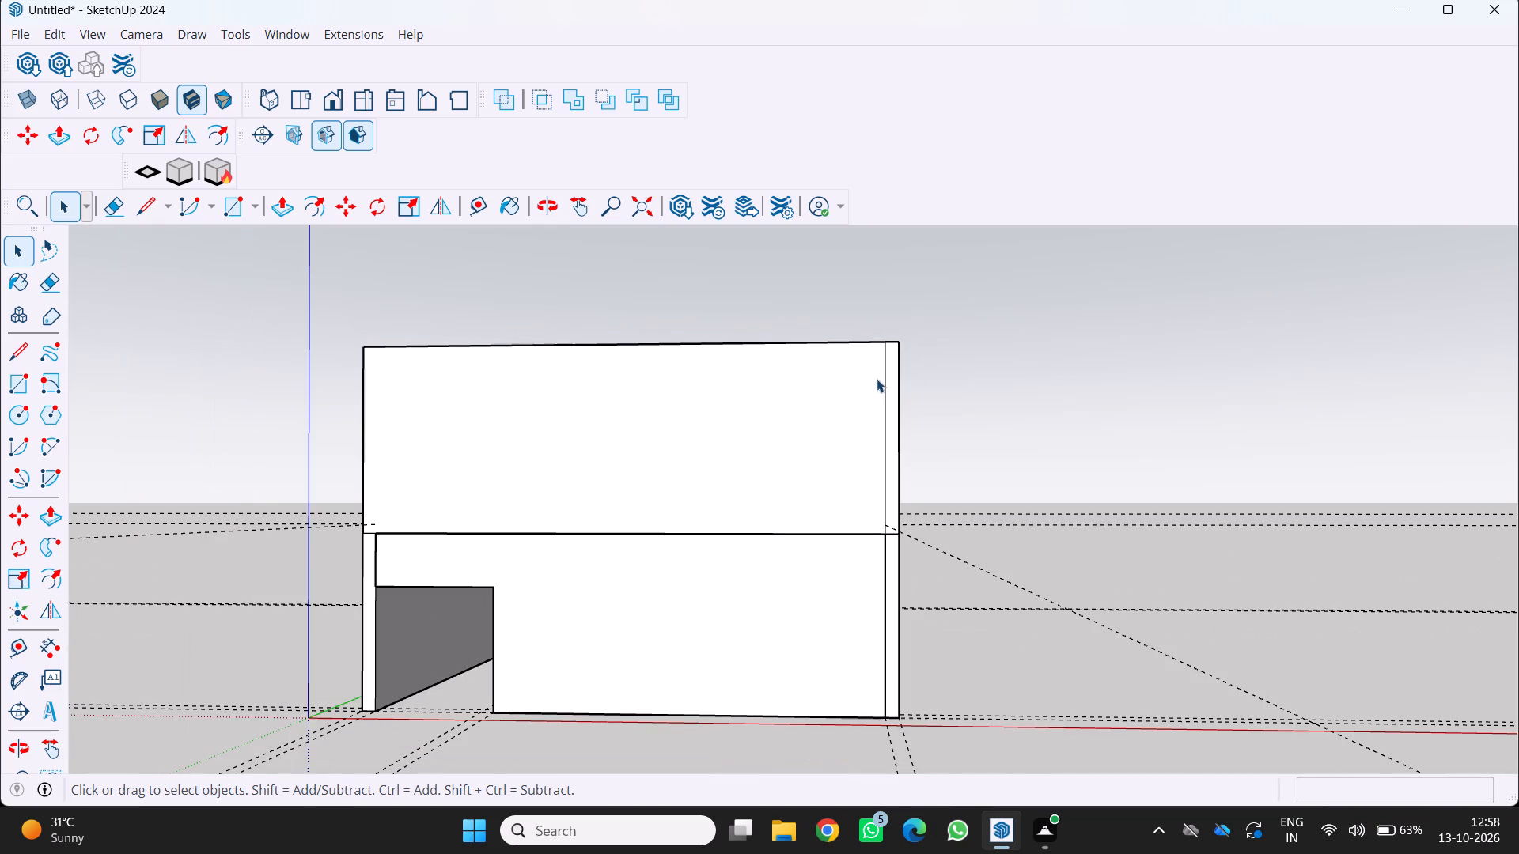
pyautogui.scroll(-2, 873, 377)
pyautogui.moveTo(866, 379); pyautogui.dragTo(866, 367, button='middle')
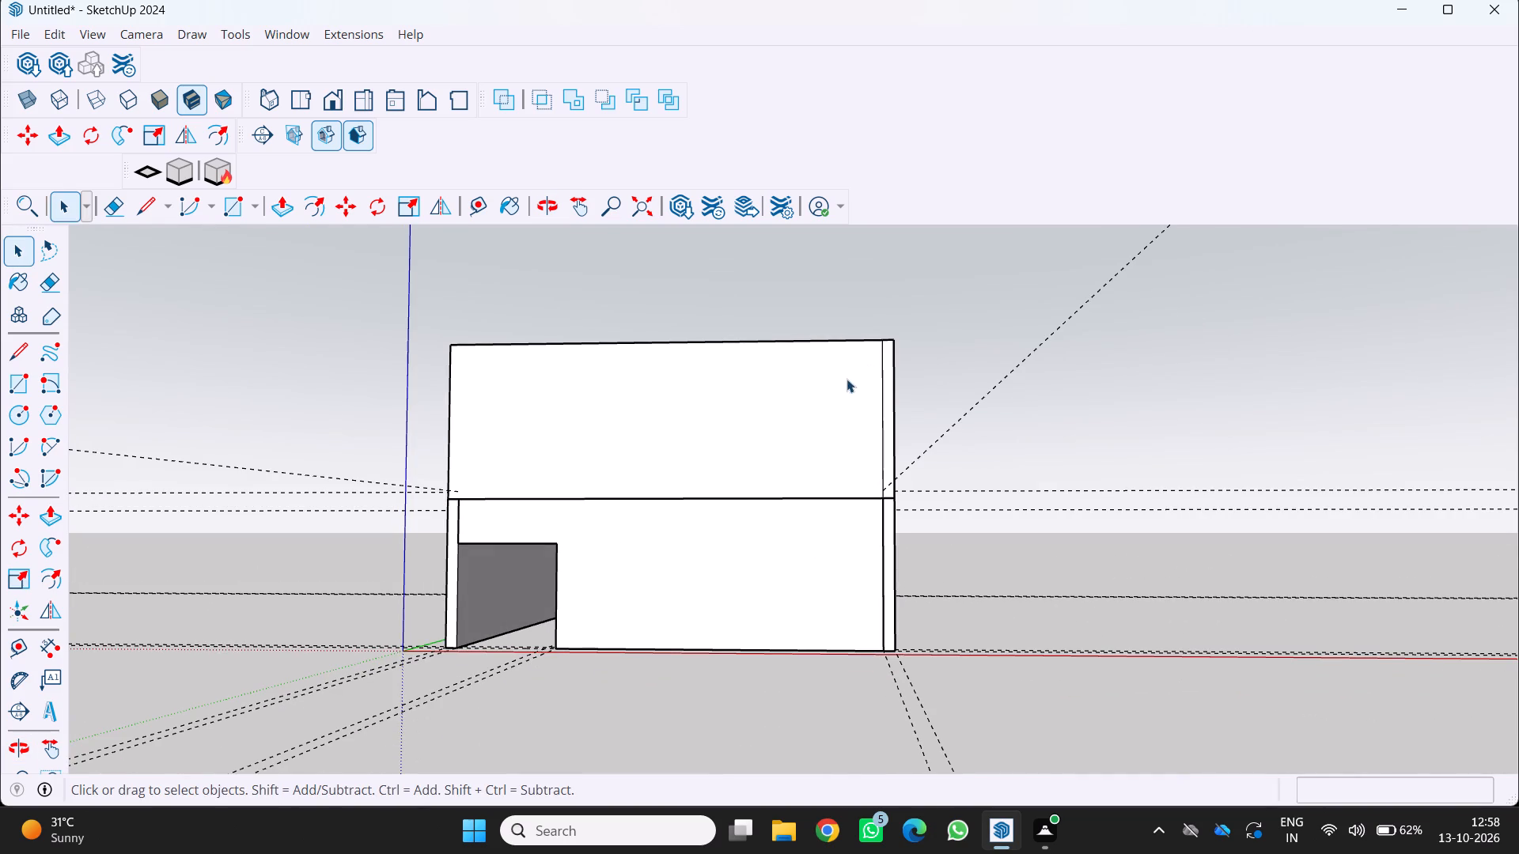
pyautogui.moveTo(826, 399); pyautogui.dragTo(930, 458, button='middle')
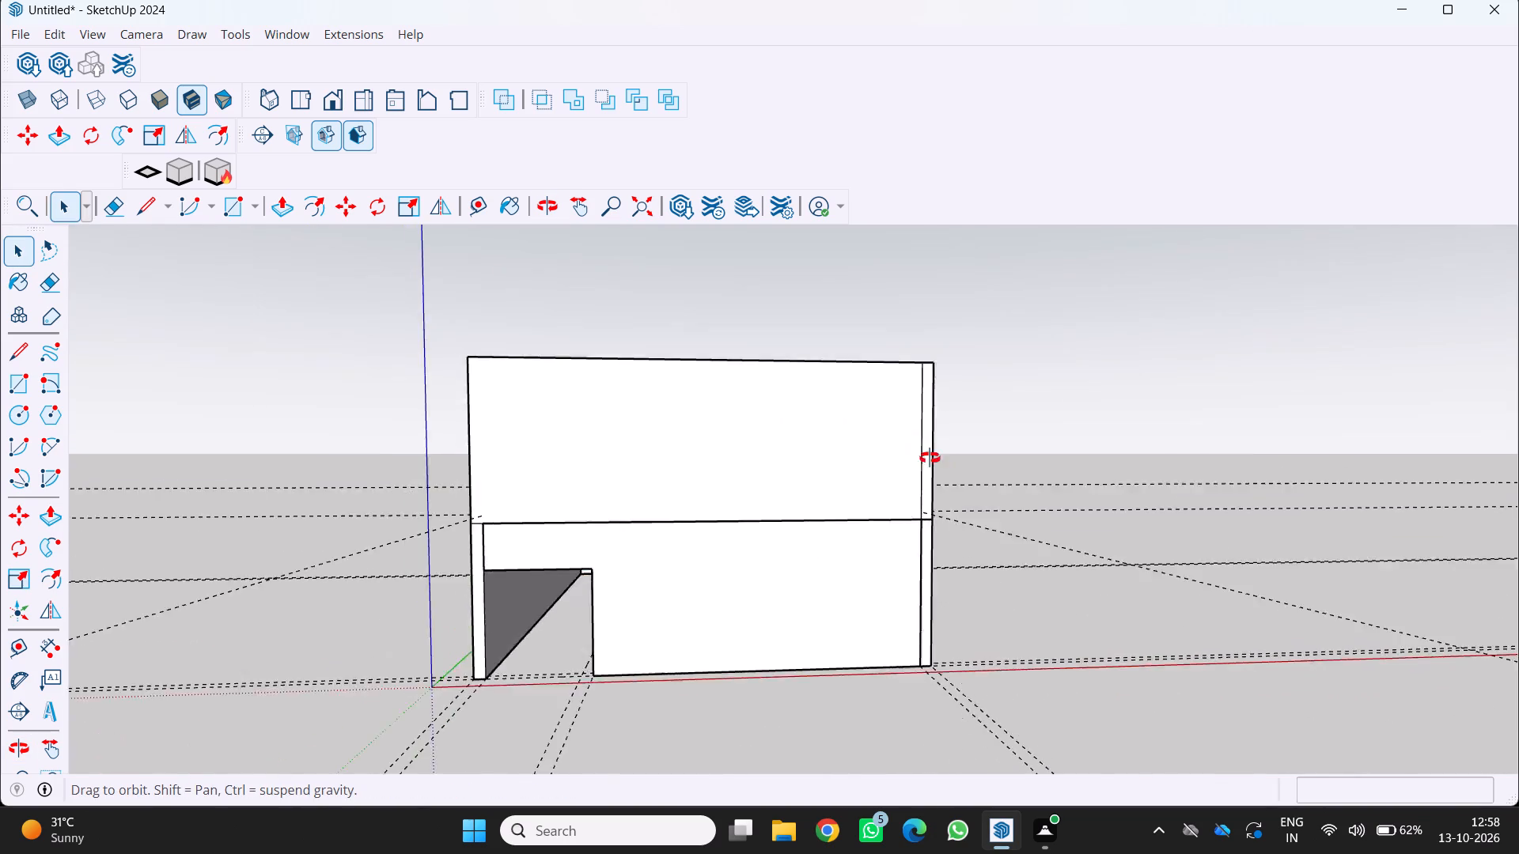
pyautogui.moveTo(930, 458); pyautogui.dragTo(1105, 517, button='middle')
pyautogui.scroll(2, 857, 497)
pyautogui.moveTo(785, 492); pyautogui.dragTo(753, 583, button='middle')
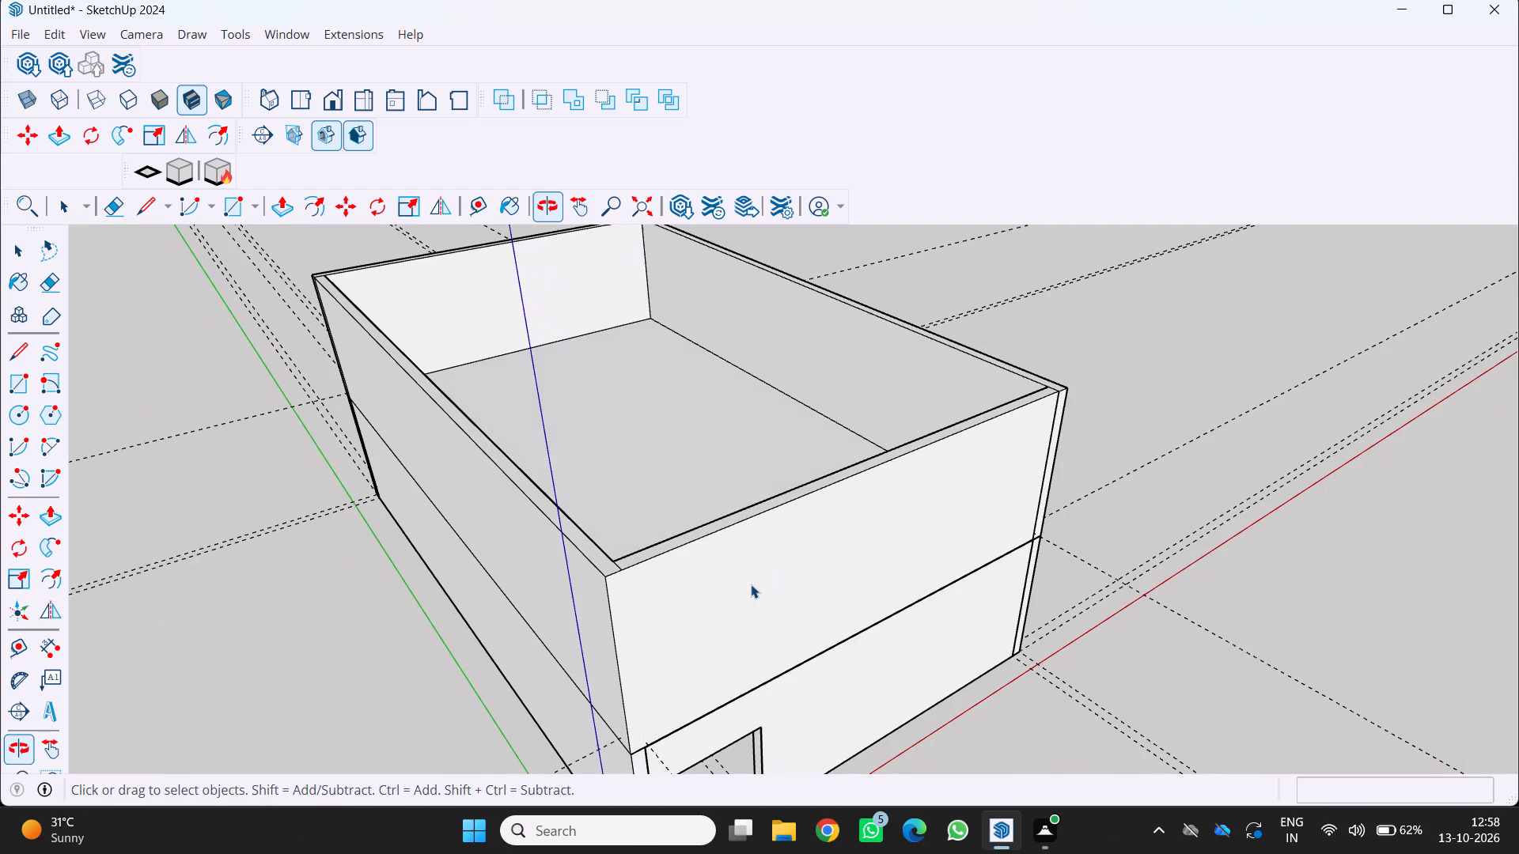
# Undo the push/pull that raised the upper storey's full-width front wall.
pyautogui.doubleClick(854, 501)
pyautogui.click(852, 501)
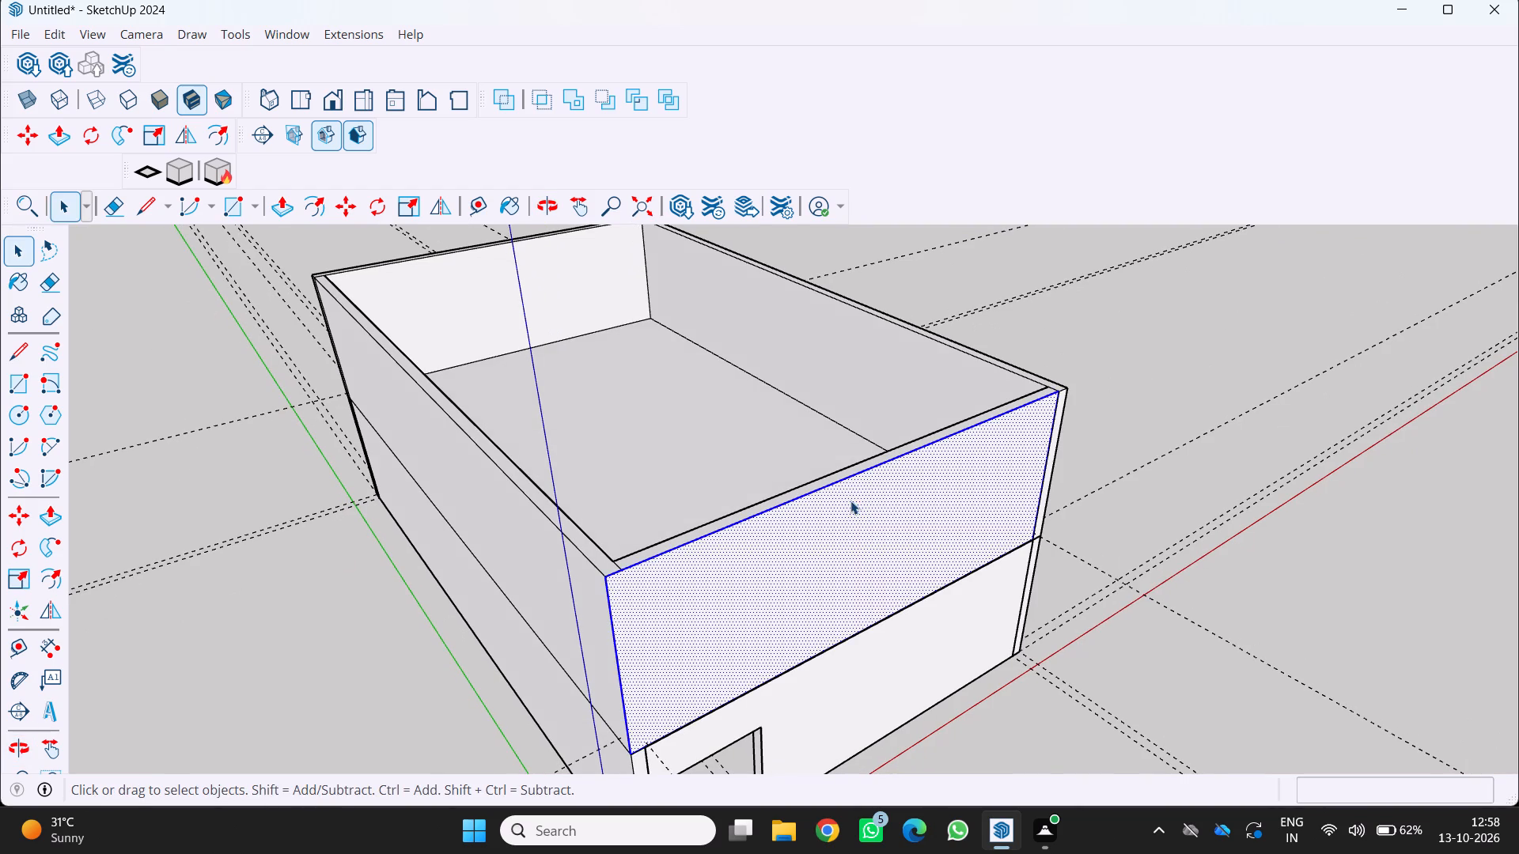
pyautogui.click(841, 500)
pyautogui.click(835, 500)
pyautogui.doubleClick(828, 501)
pyautogui.click(823, 504)
pyautogui.hotkey('ctrl', 'z')
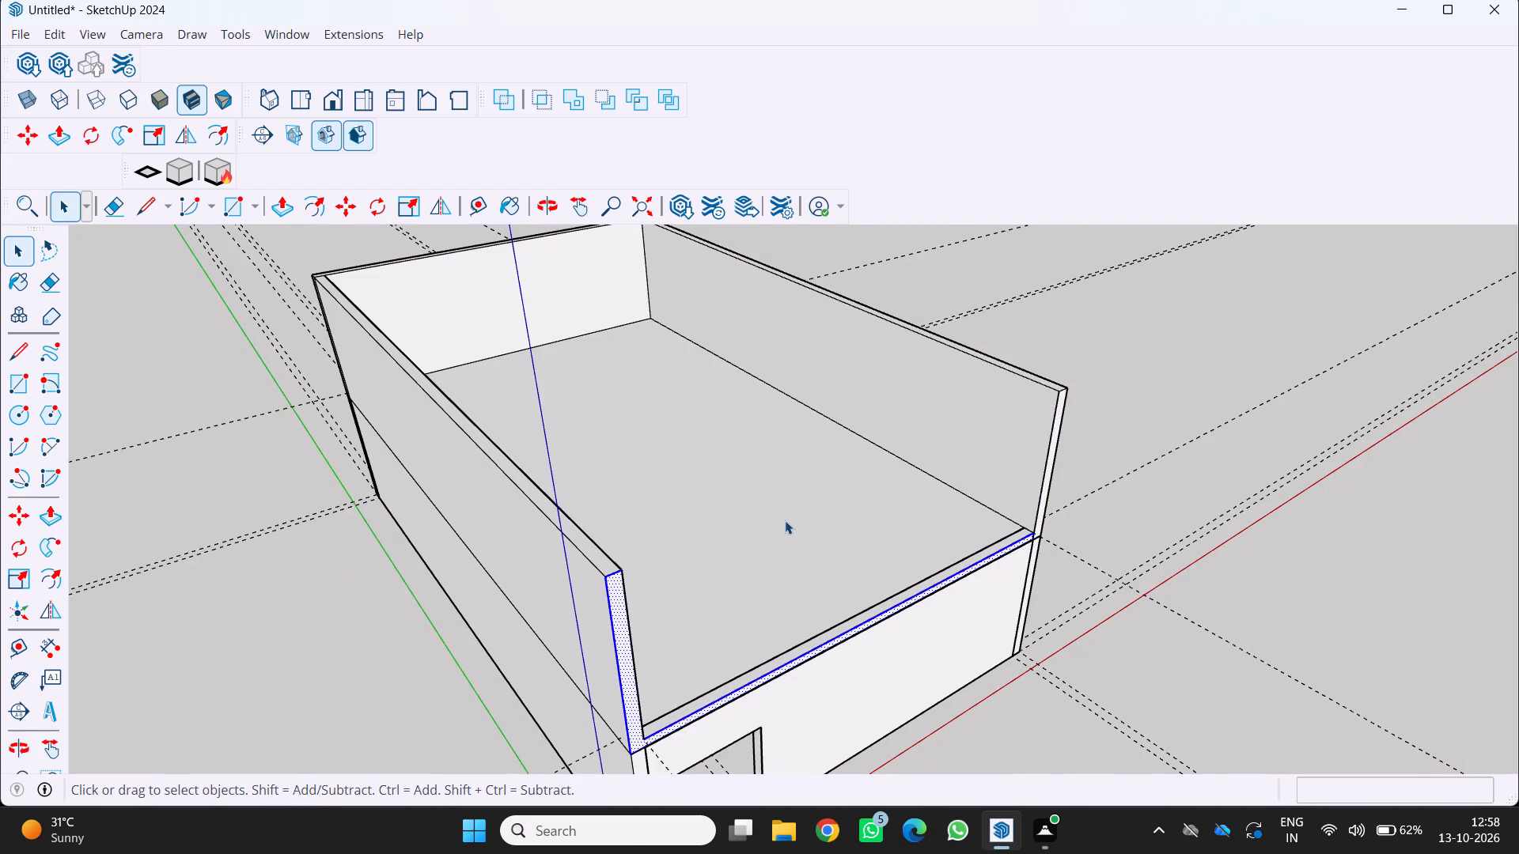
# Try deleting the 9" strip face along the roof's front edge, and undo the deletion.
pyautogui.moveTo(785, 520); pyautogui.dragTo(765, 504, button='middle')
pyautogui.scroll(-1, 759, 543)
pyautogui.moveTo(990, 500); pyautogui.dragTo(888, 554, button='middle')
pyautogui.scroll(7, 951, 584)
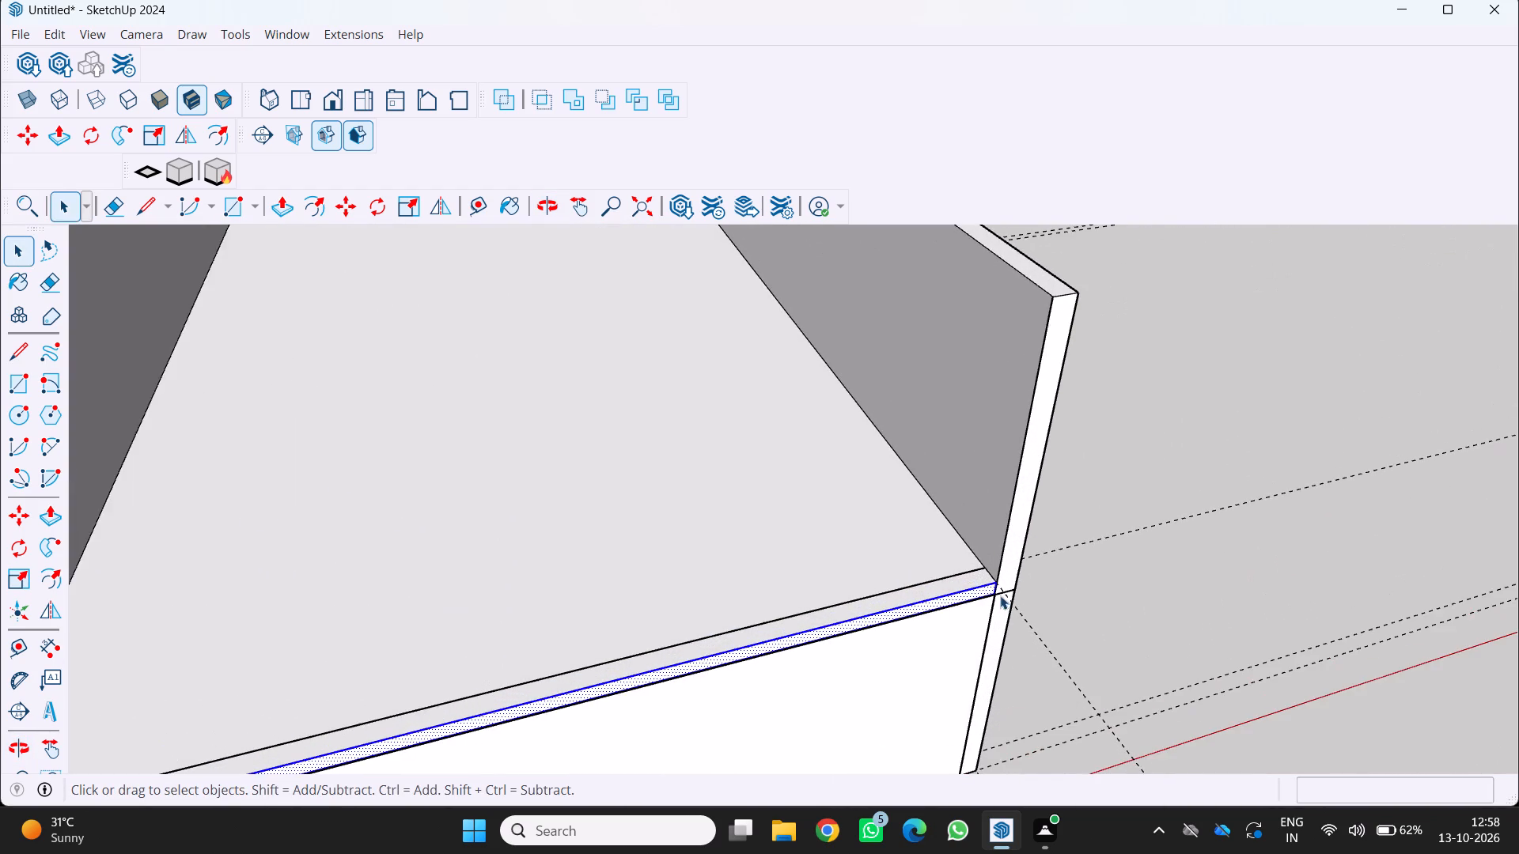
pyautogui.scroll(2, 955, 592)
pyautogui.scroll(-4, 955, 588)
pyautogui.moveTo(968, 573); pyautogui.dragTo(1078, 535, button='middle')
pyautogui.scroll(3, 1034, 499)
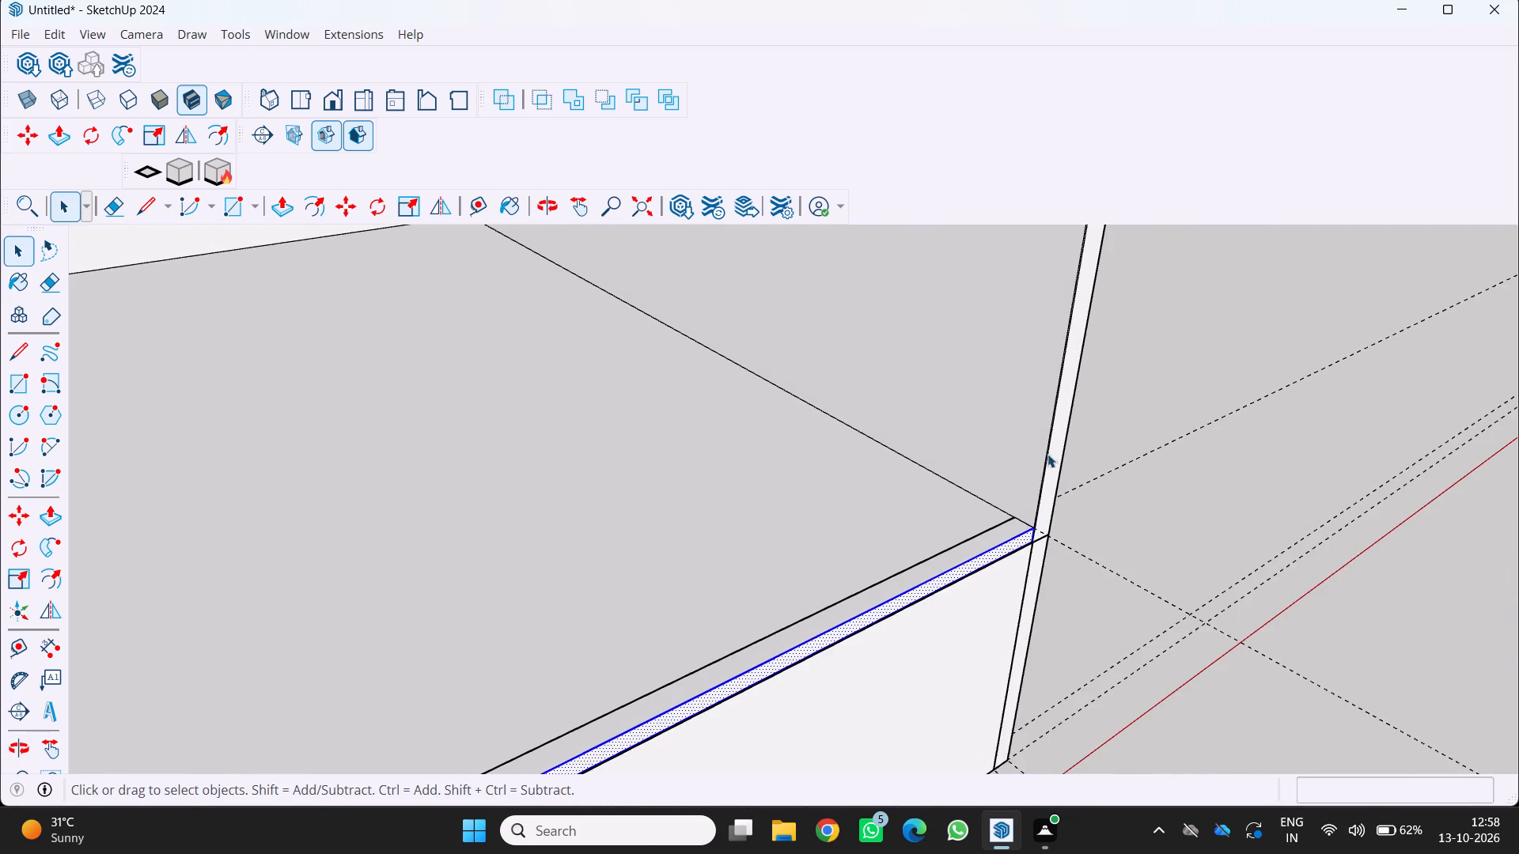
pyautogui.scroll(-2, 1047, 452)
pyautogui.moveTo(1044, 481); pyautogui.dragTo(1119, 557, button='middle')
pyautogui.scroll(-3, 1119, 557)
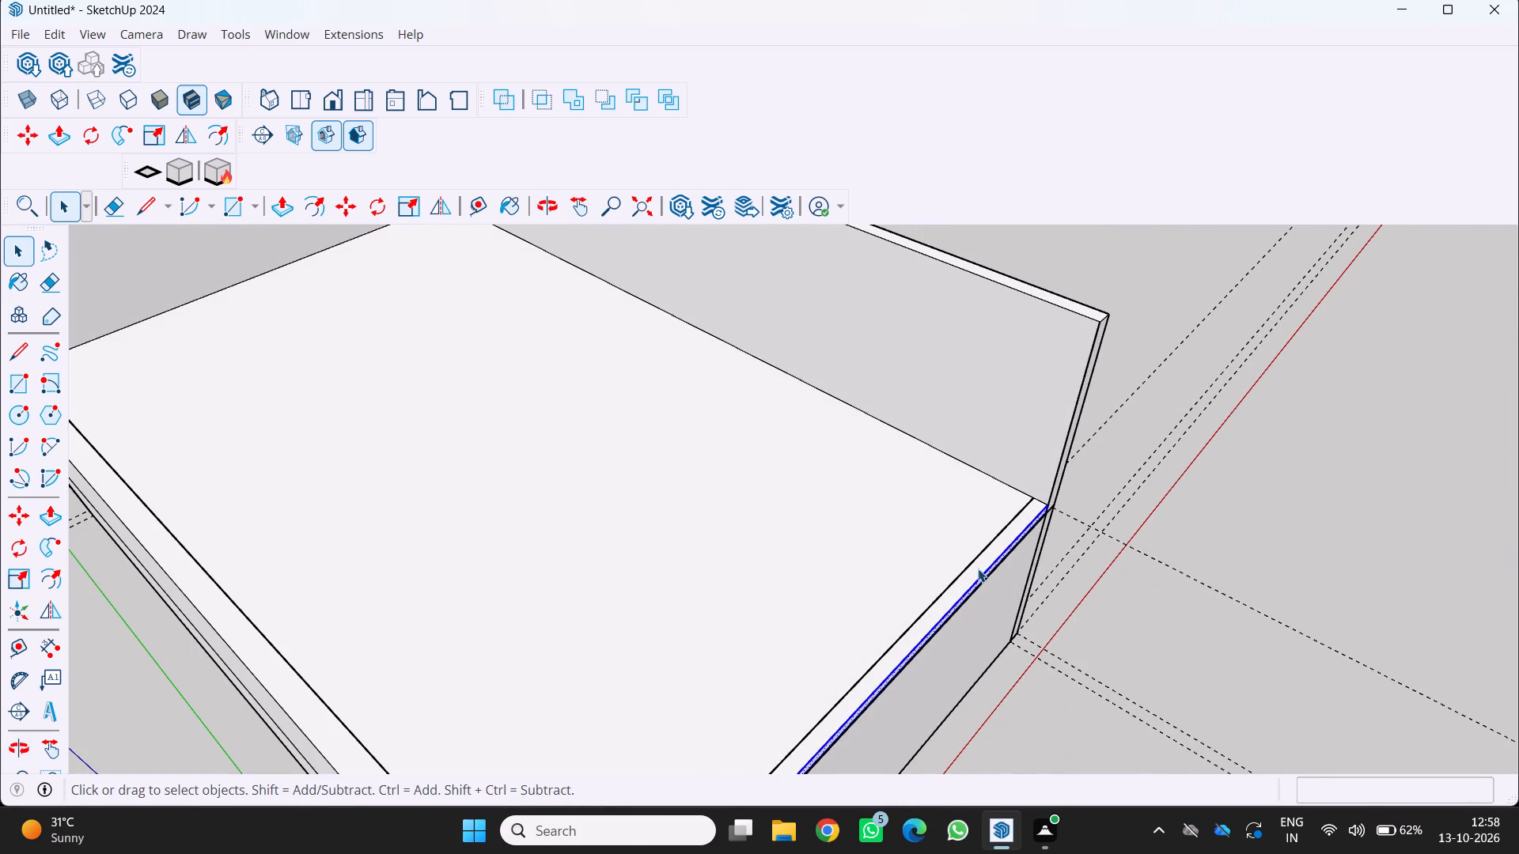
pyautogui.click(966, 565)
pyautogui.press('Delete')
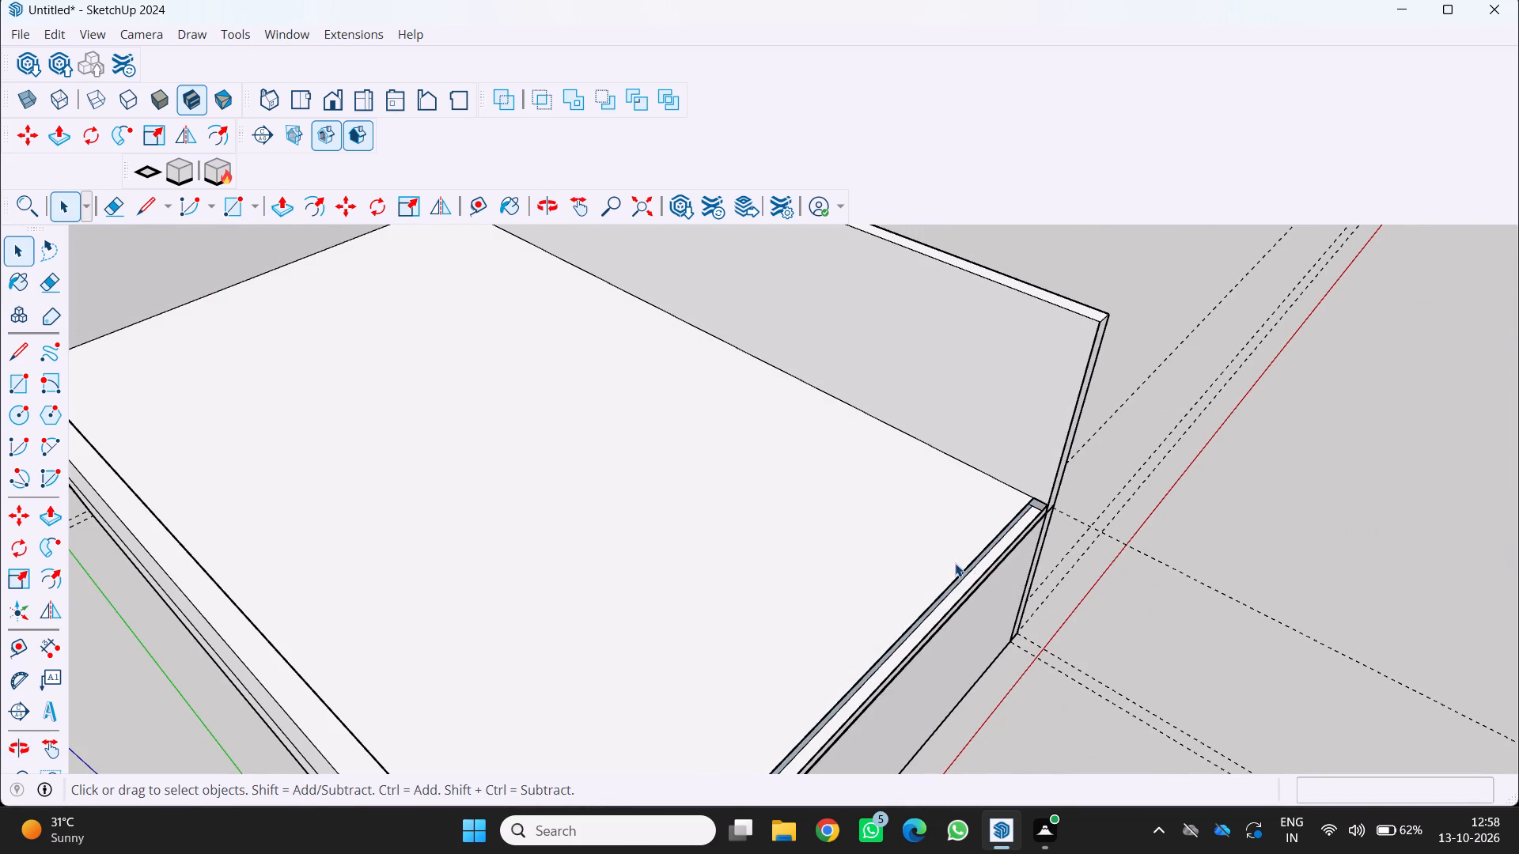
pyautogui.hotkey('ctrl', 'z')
# Draw a rectangle about 10' by 9" at the front end of the upper side wall's inner face, farther from the ground-floor opening.
pyautogui.moveTo(1007, 622); pyautogui.dragTo(1004, 620, button='middle')
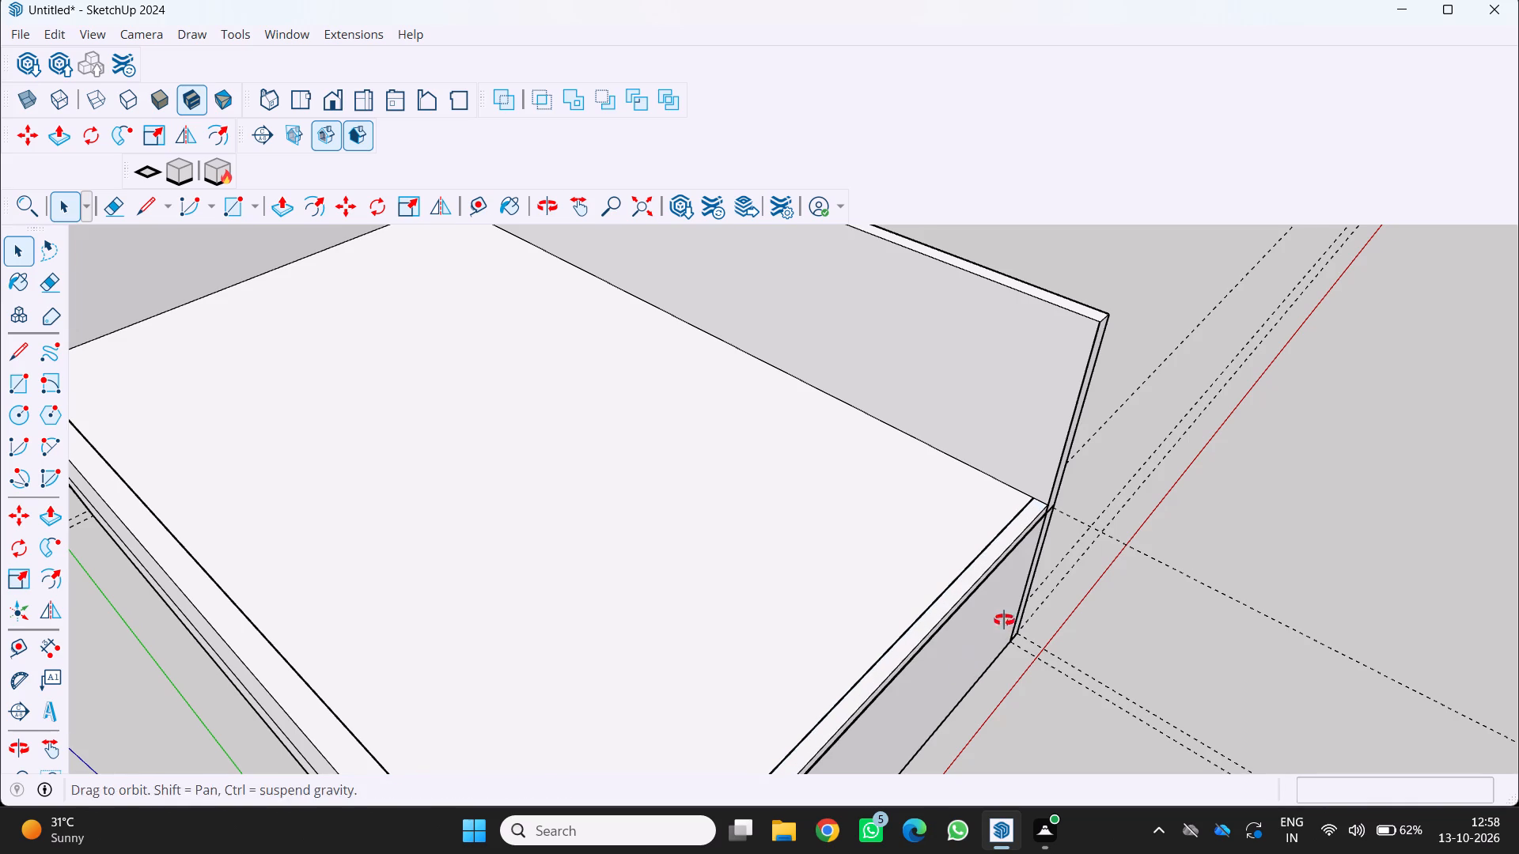
pyautogui.moveTo(1004, 620); pyautogui.dragTo(960, 557, button='middle')
pyautogui.scroll(-1, 960, 553)
pyautogui.scroll(2, 1036, 413)
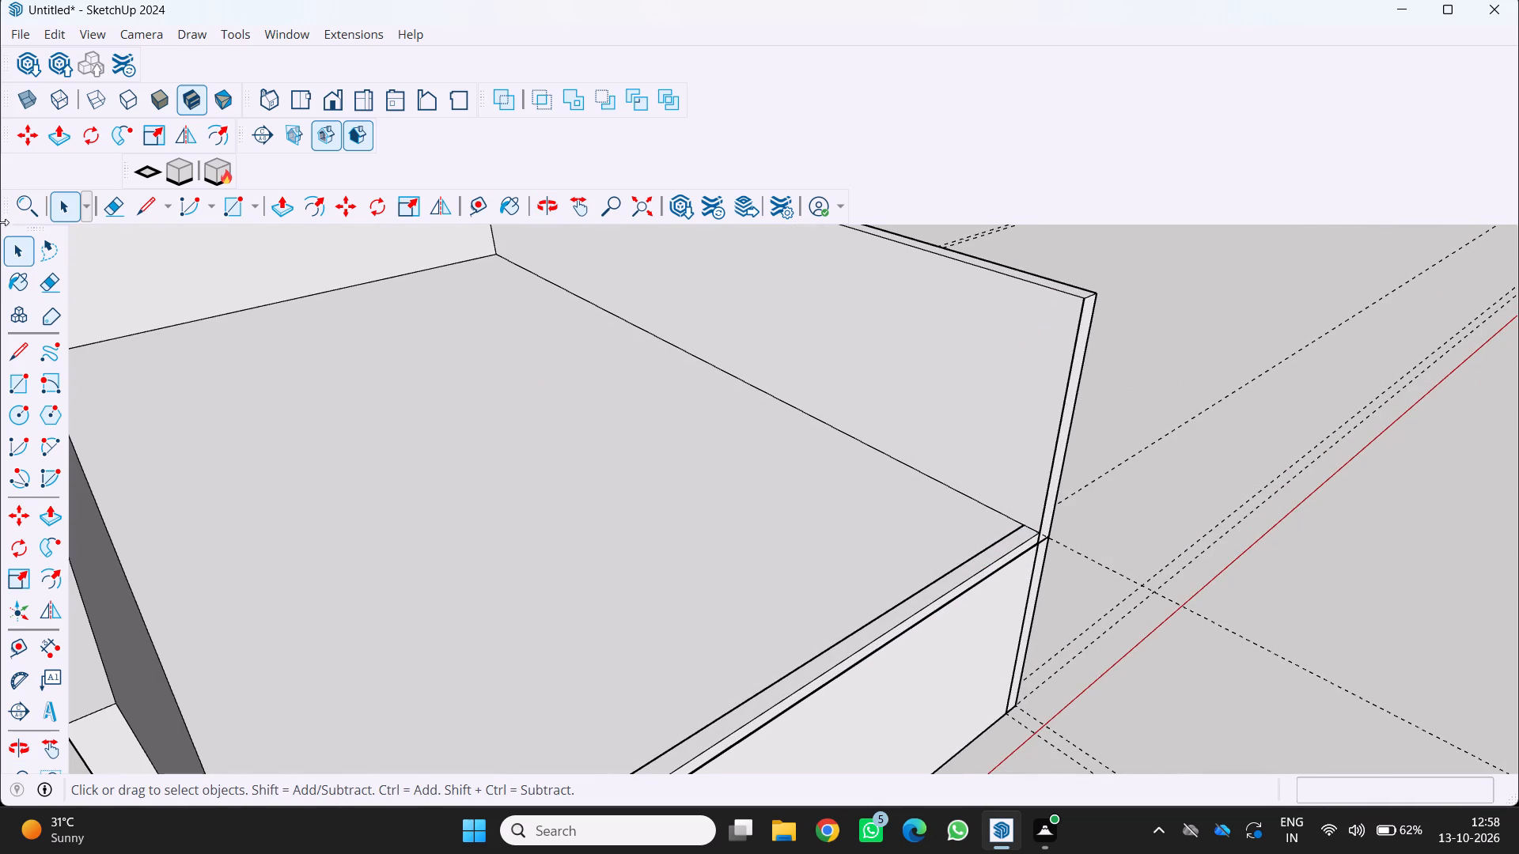
pyautogui.click(17, 379)
pyautogui.scroll(2, 796, 394)
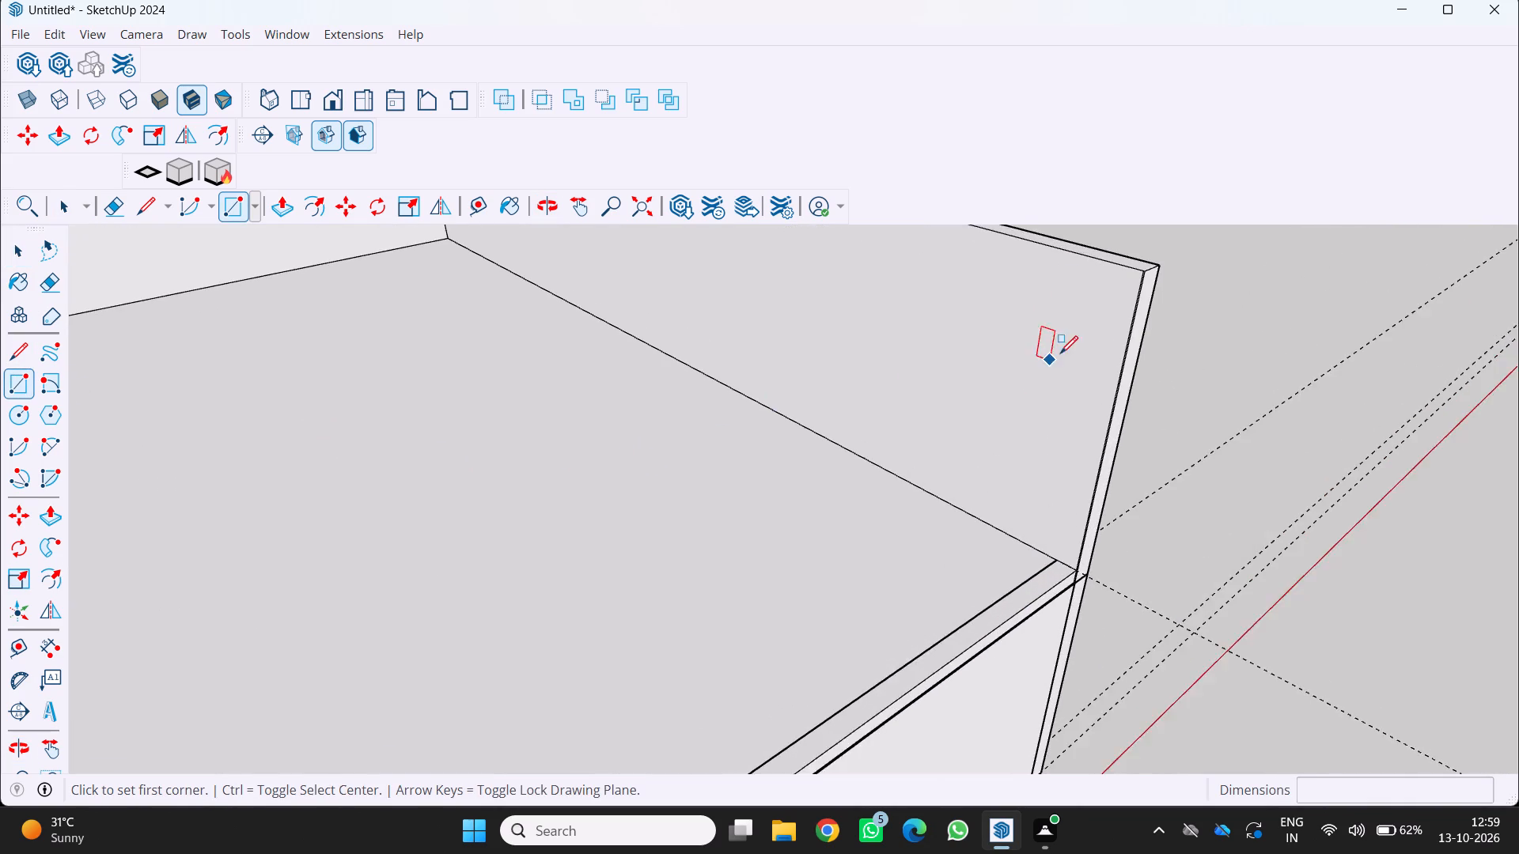
pyautogui.scroll(1, 1060, 353)
pyautogui.click(1154, 268)
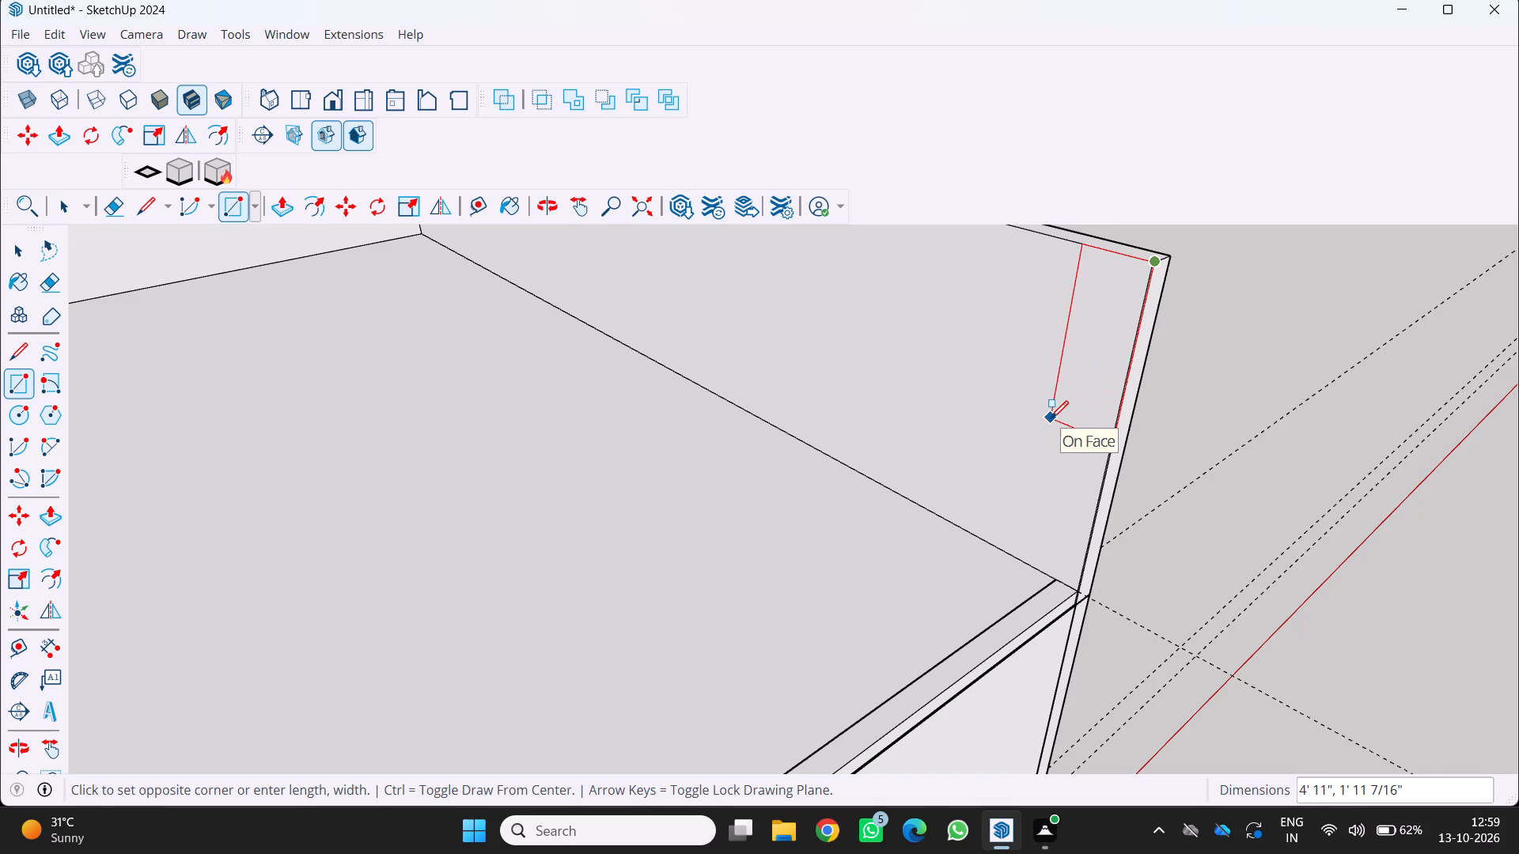
pyautogui.click(1059, 584)
# Push/pull the rectangle about 21' 9" along the roof's front edge, stopping in line with the edge of the ground-floor opening.
pyautogui.scroll(-3, 899, 637)
pyautogui.press('p')
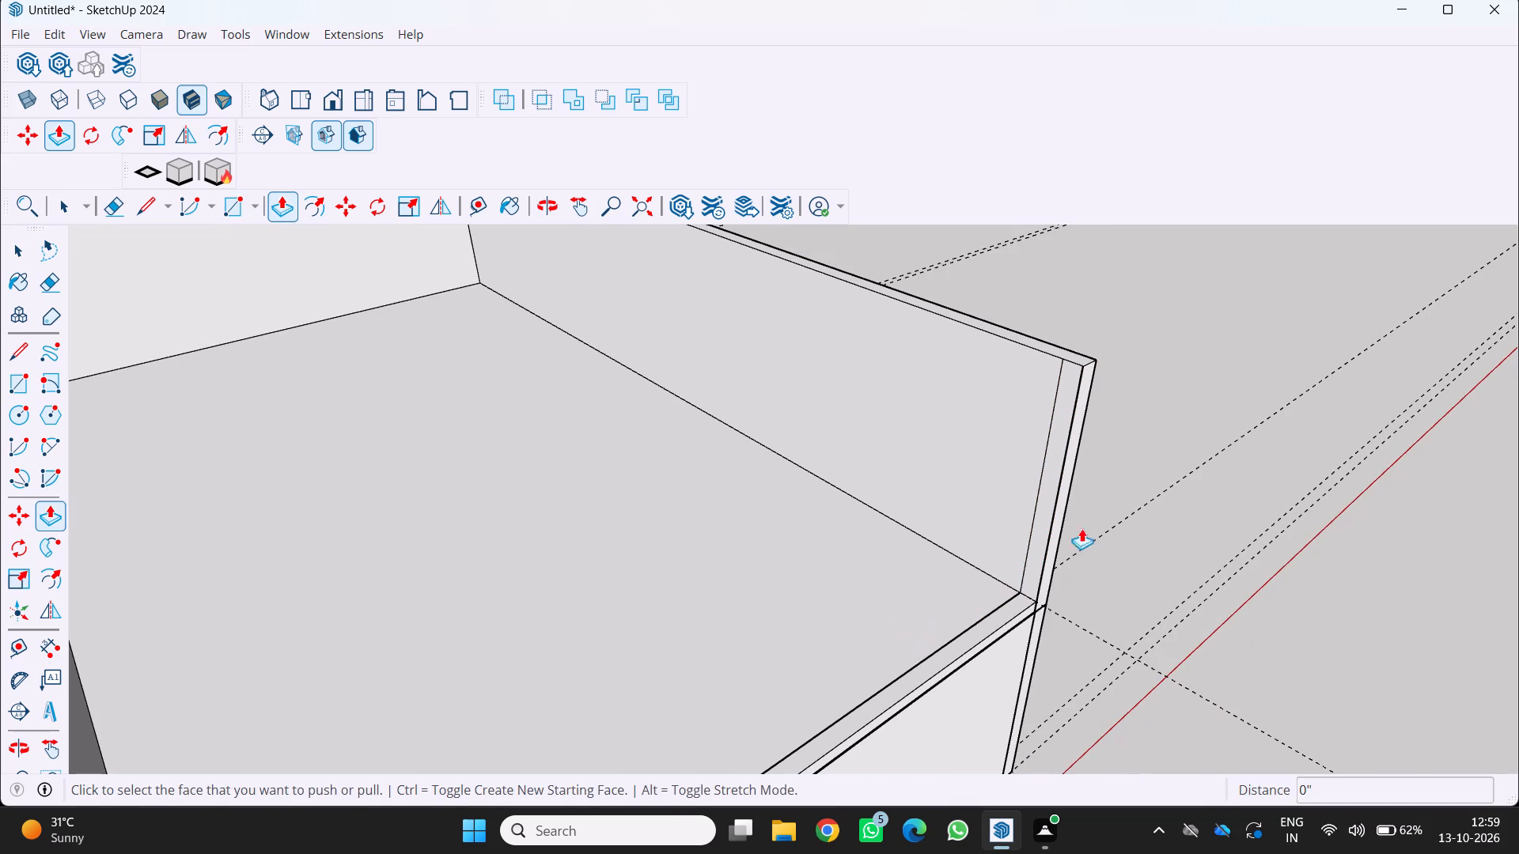
pyautogui.click(1043, 473)
pyautogui.scroll(-9, 914, 531)
pyautogui.moveTo(903, 523); pyautogui.dragTo(850, 510, button='middle')
pyautogui.scroll(1, 900, 523)
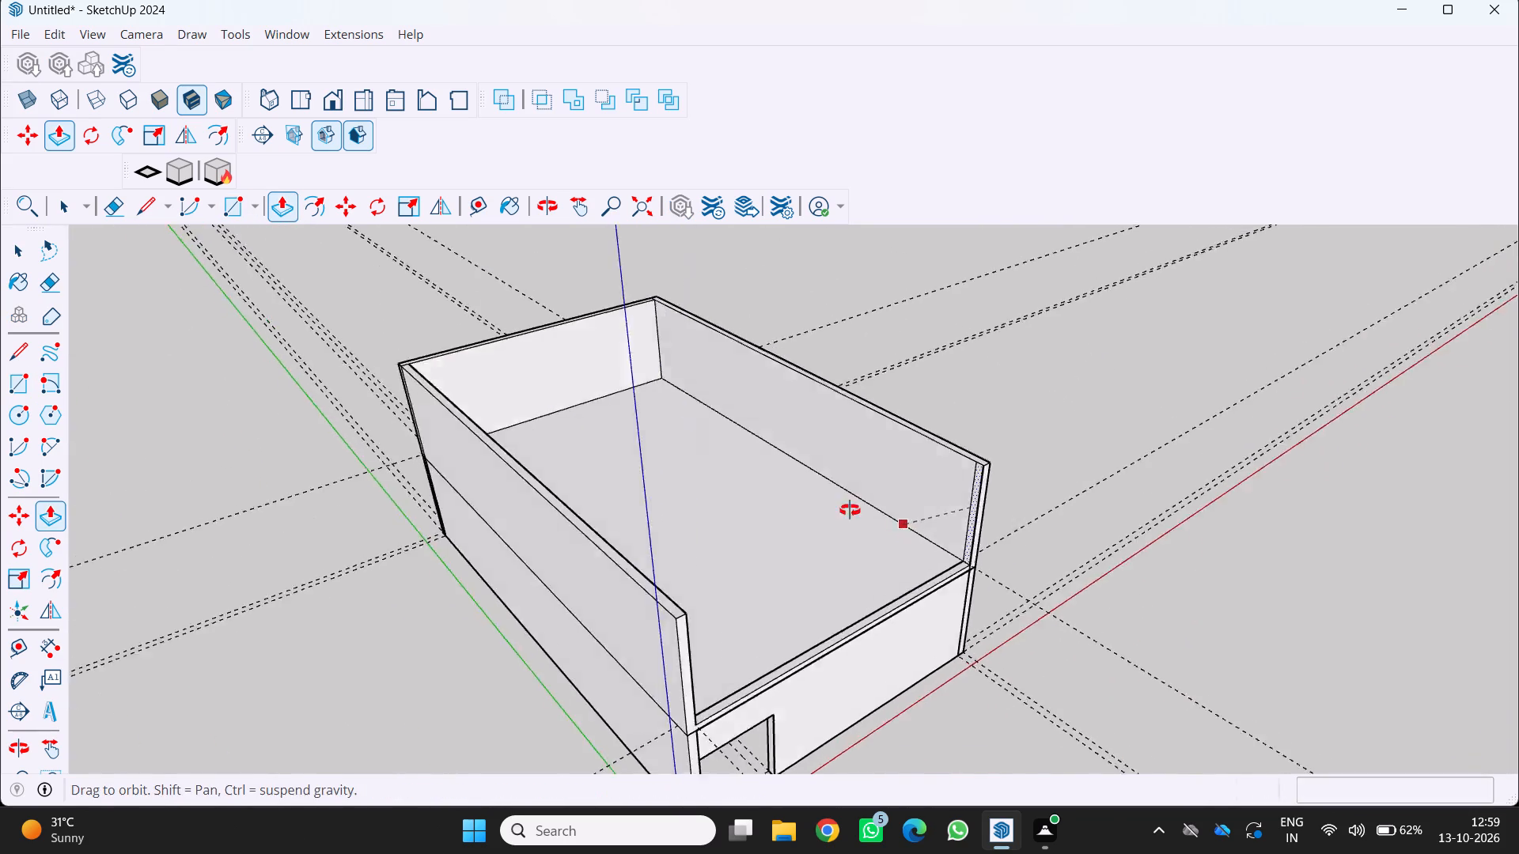
pyautogui.moveTo(850, 510); pyautogui.dragTo(714, 474, button='middle')
pyautogui.middleClick(711, 474)
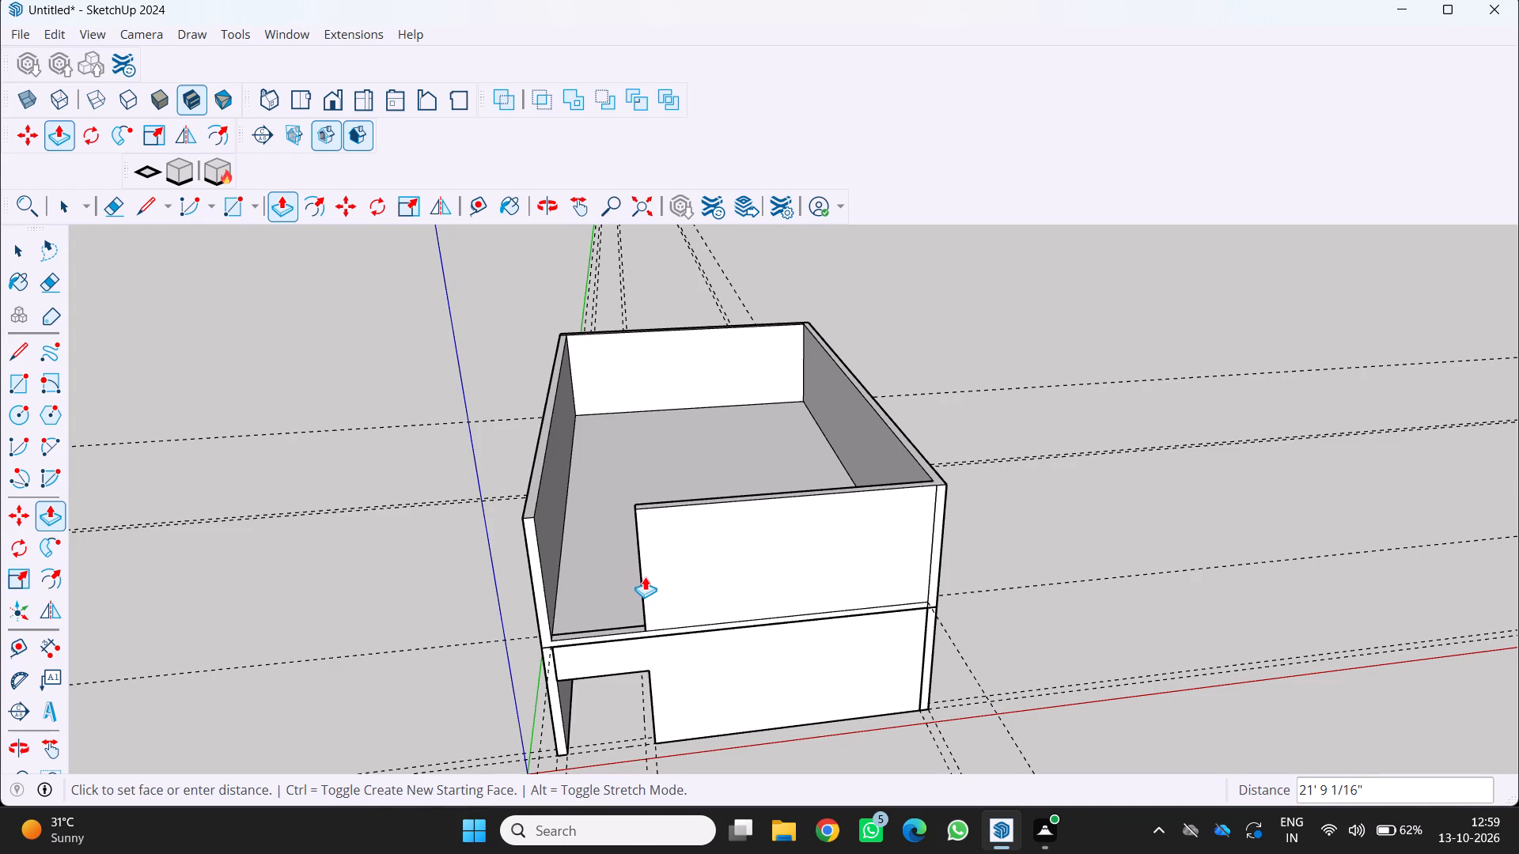
pyautogui.click(645, 576)
pyautogui.press('space')
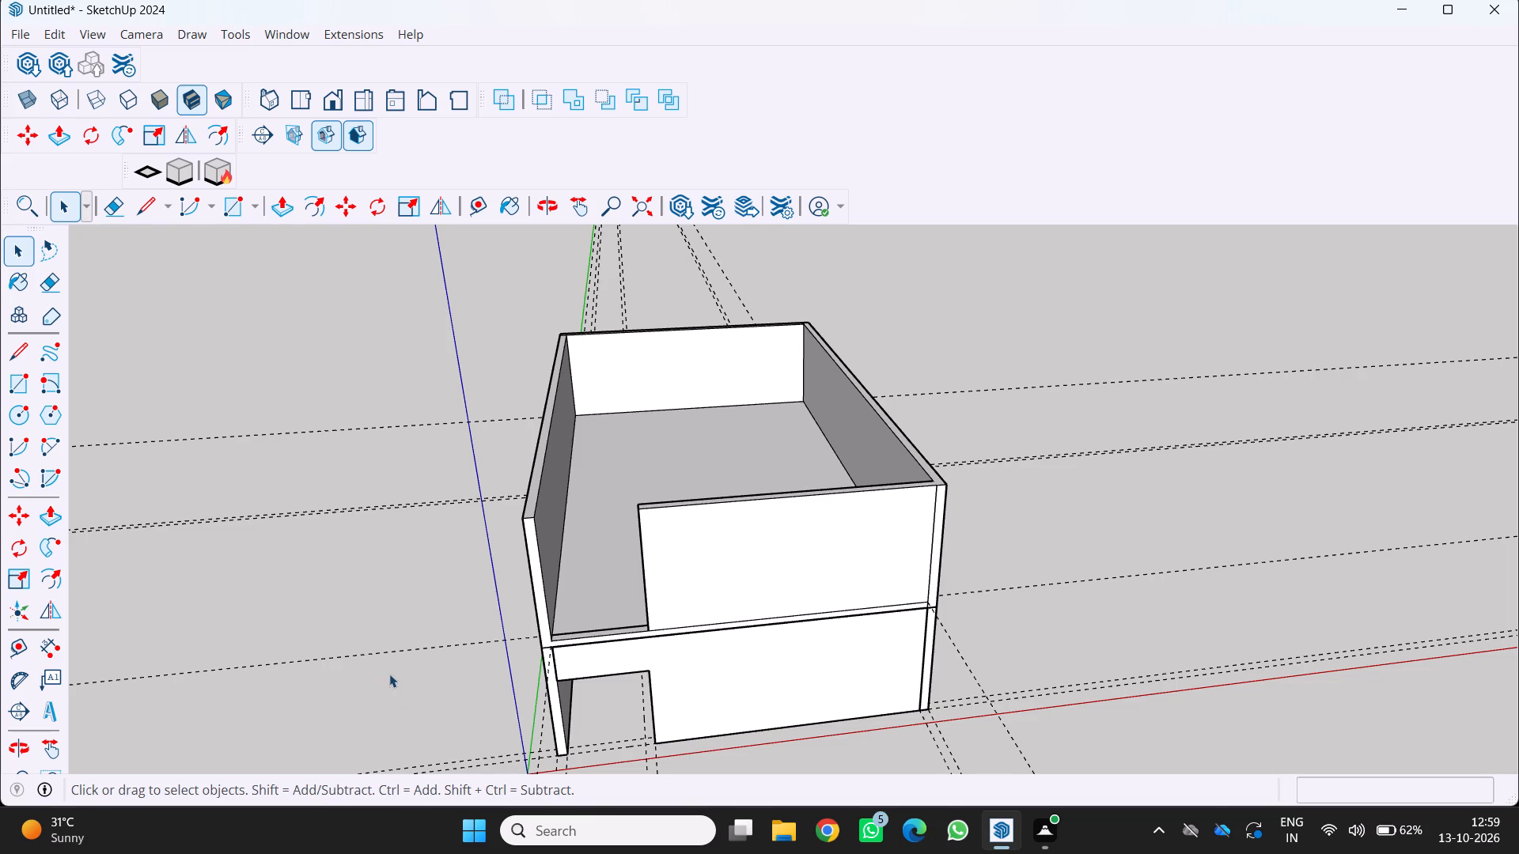
# Examine the upper storey's partial front wall and its alignment with the ground-floor opening, from the front and from above.
pyautogui.click(401, 691)
pyautogui.moveTo(397, 673); pyautogui.dragTo(365, 536, button='middle')
pyautogui.scroll(1, 367, 534)
pyautogui.scroll(2, 422, 606)
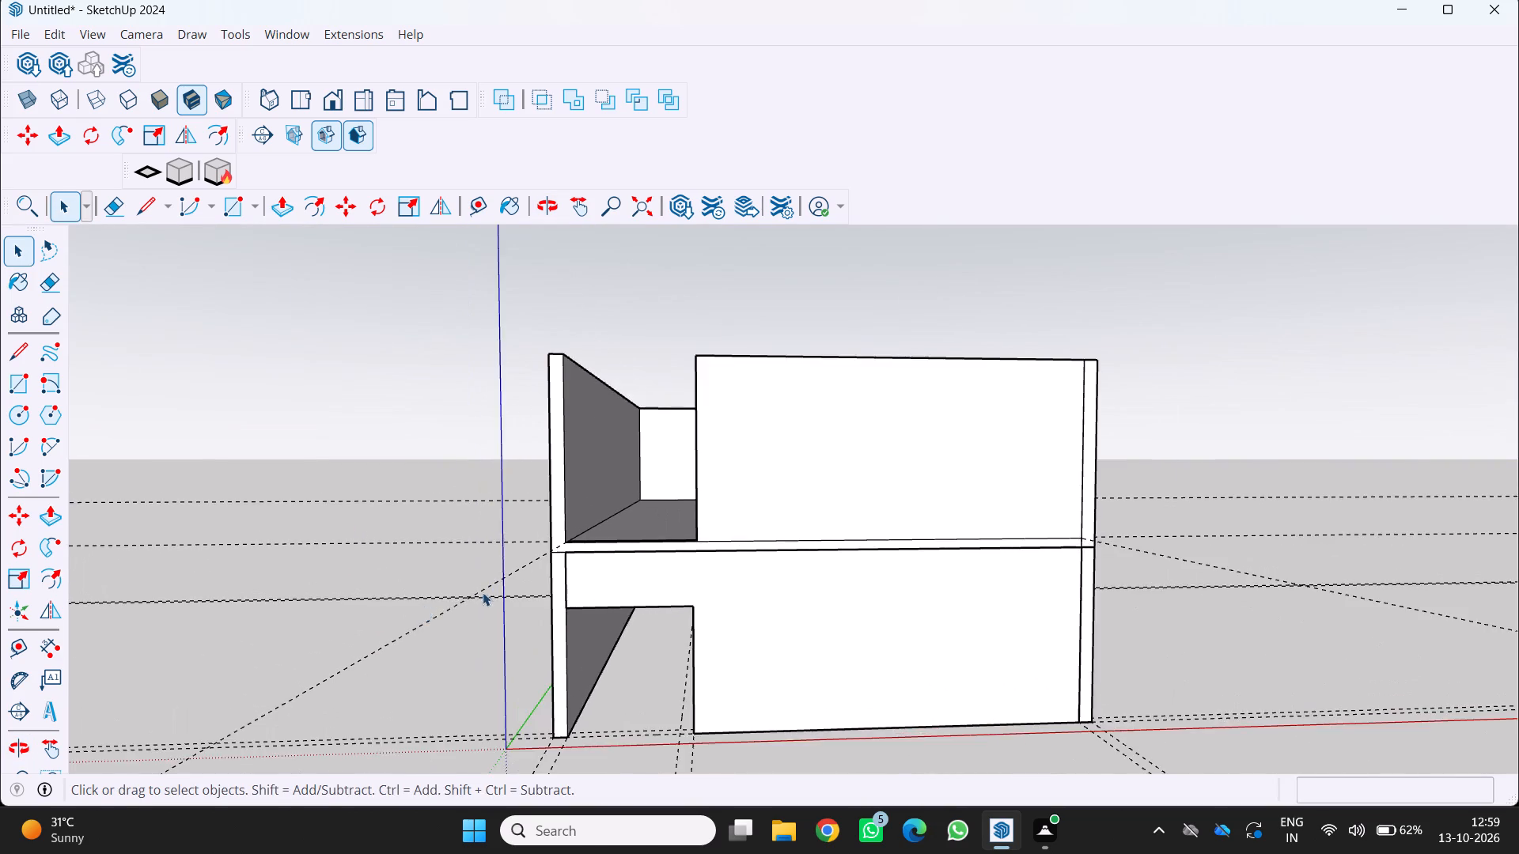
pyautogui.scroll(2, 483, 591)
pyautogui.scroll(1, 557, 582)
pyautogui.scroll(-1, 503, 590)
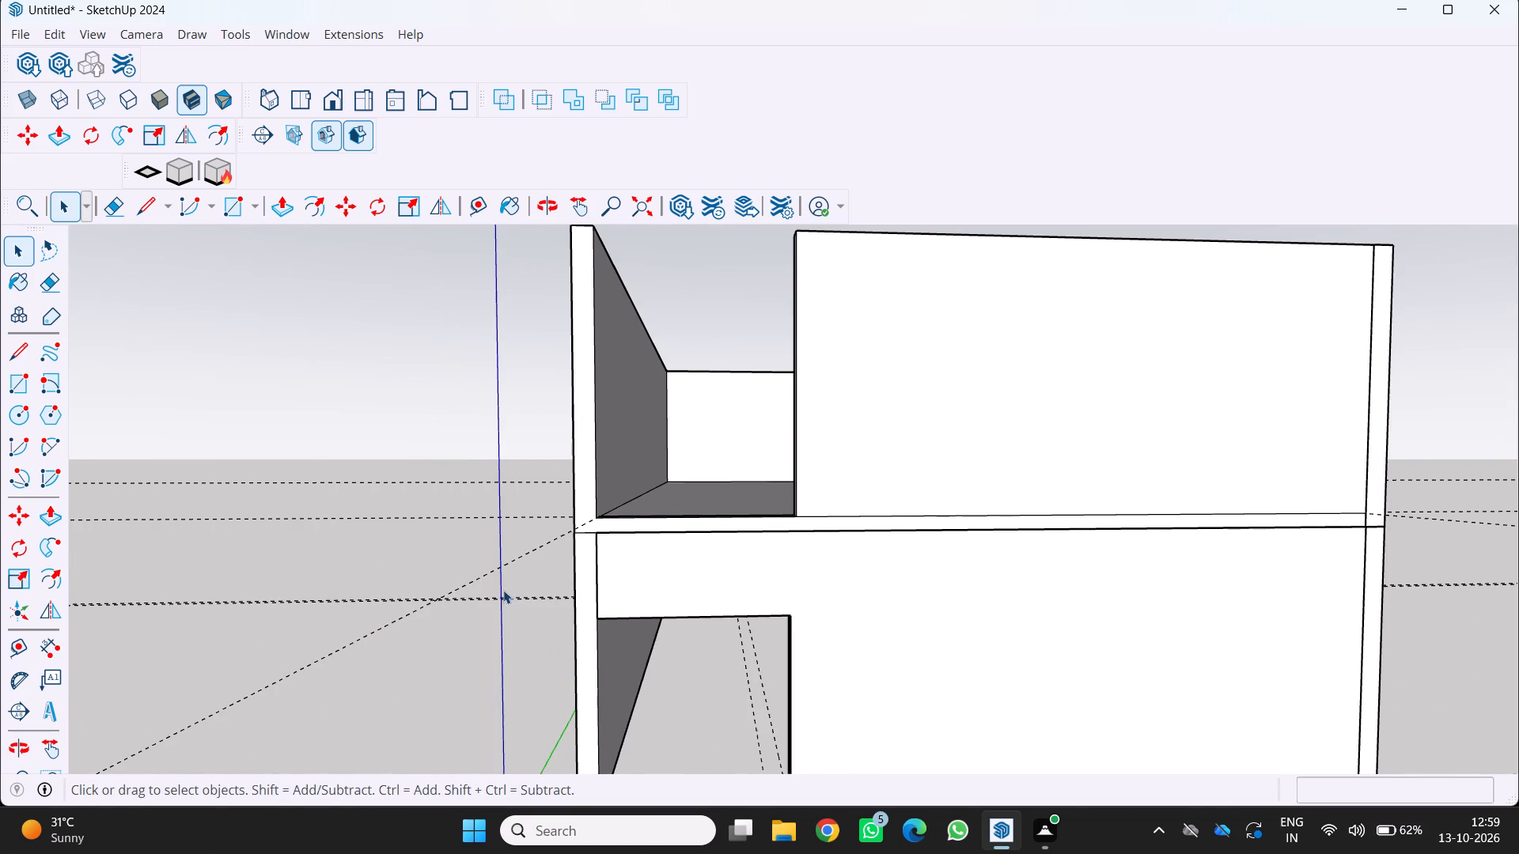
pyautogui.scroll(-5, 503, 590)
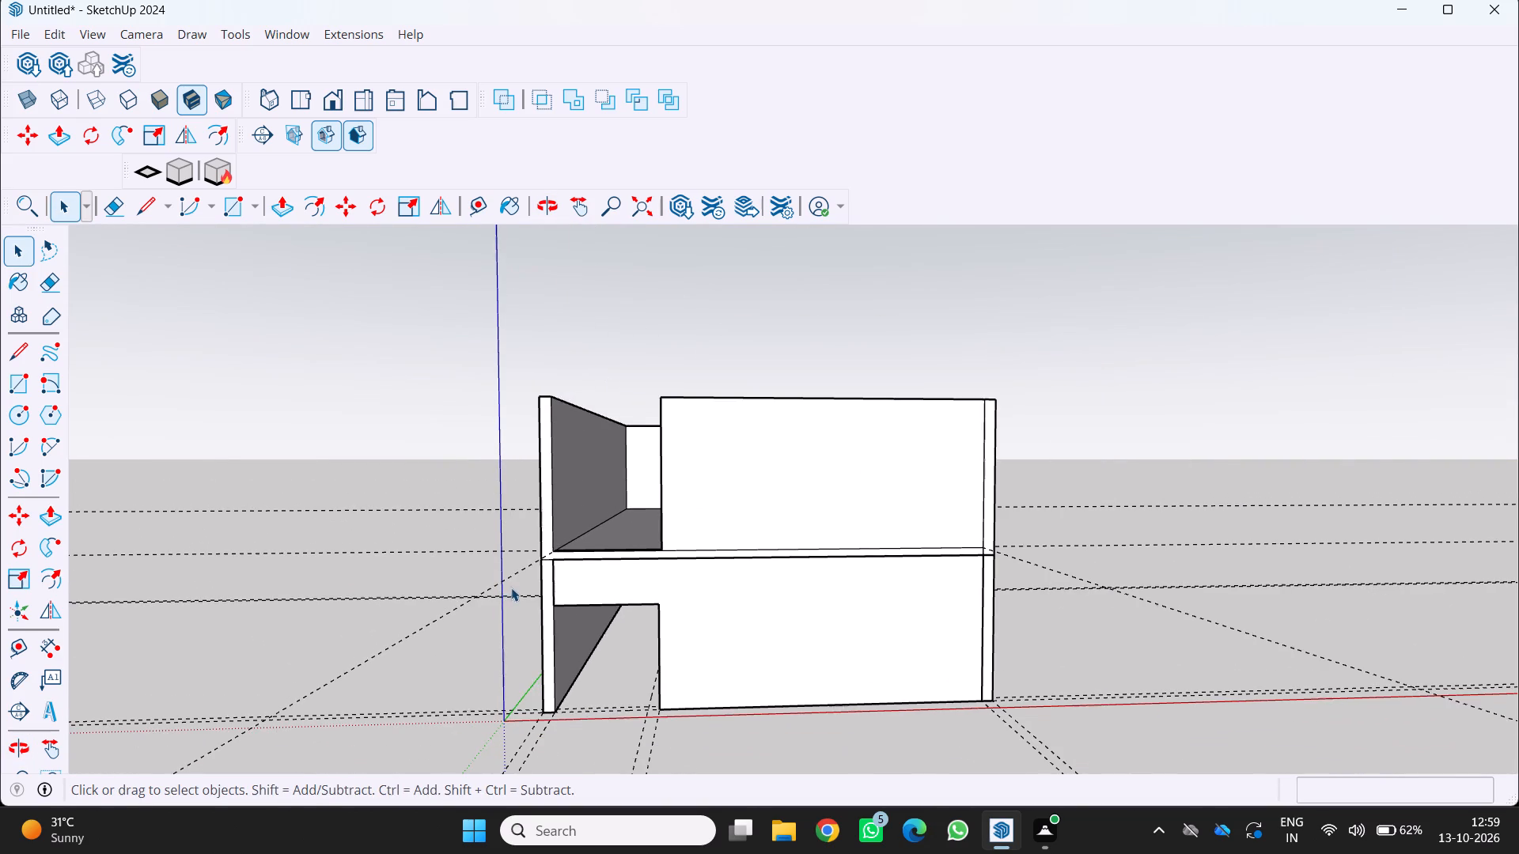
pyautogui.scroll(-1, 511, 588)
pyautogui.moveTo(515, 590); pyautogui.dragTo(529, 647, button='middle')
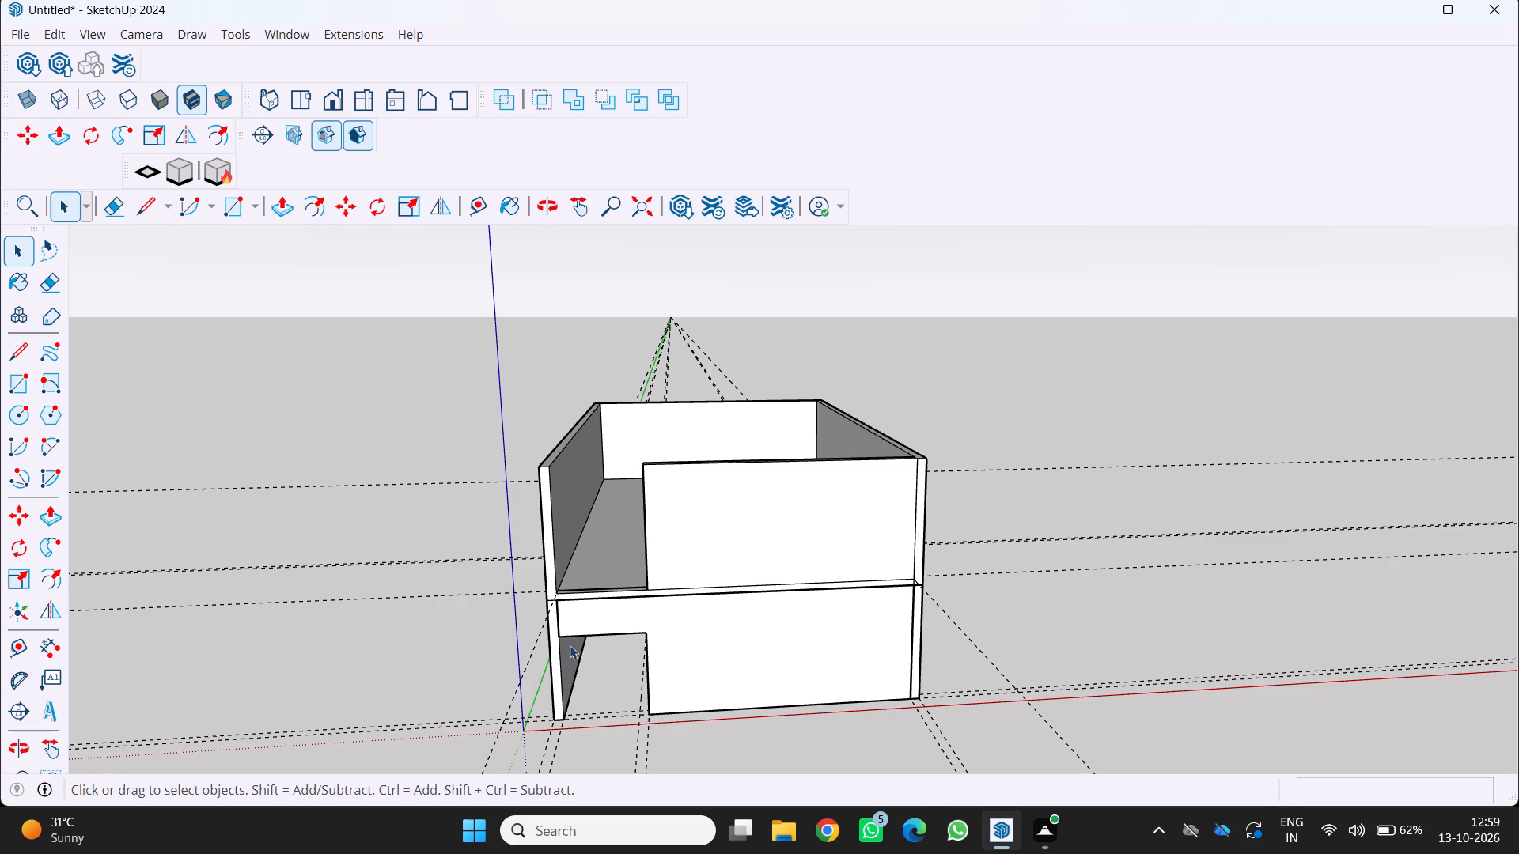
pyautogui.scroll(-2, 570, 645)
pyautogui.moveTo(574, 645); pyautogui.dragTo(479, 686, button='middle')
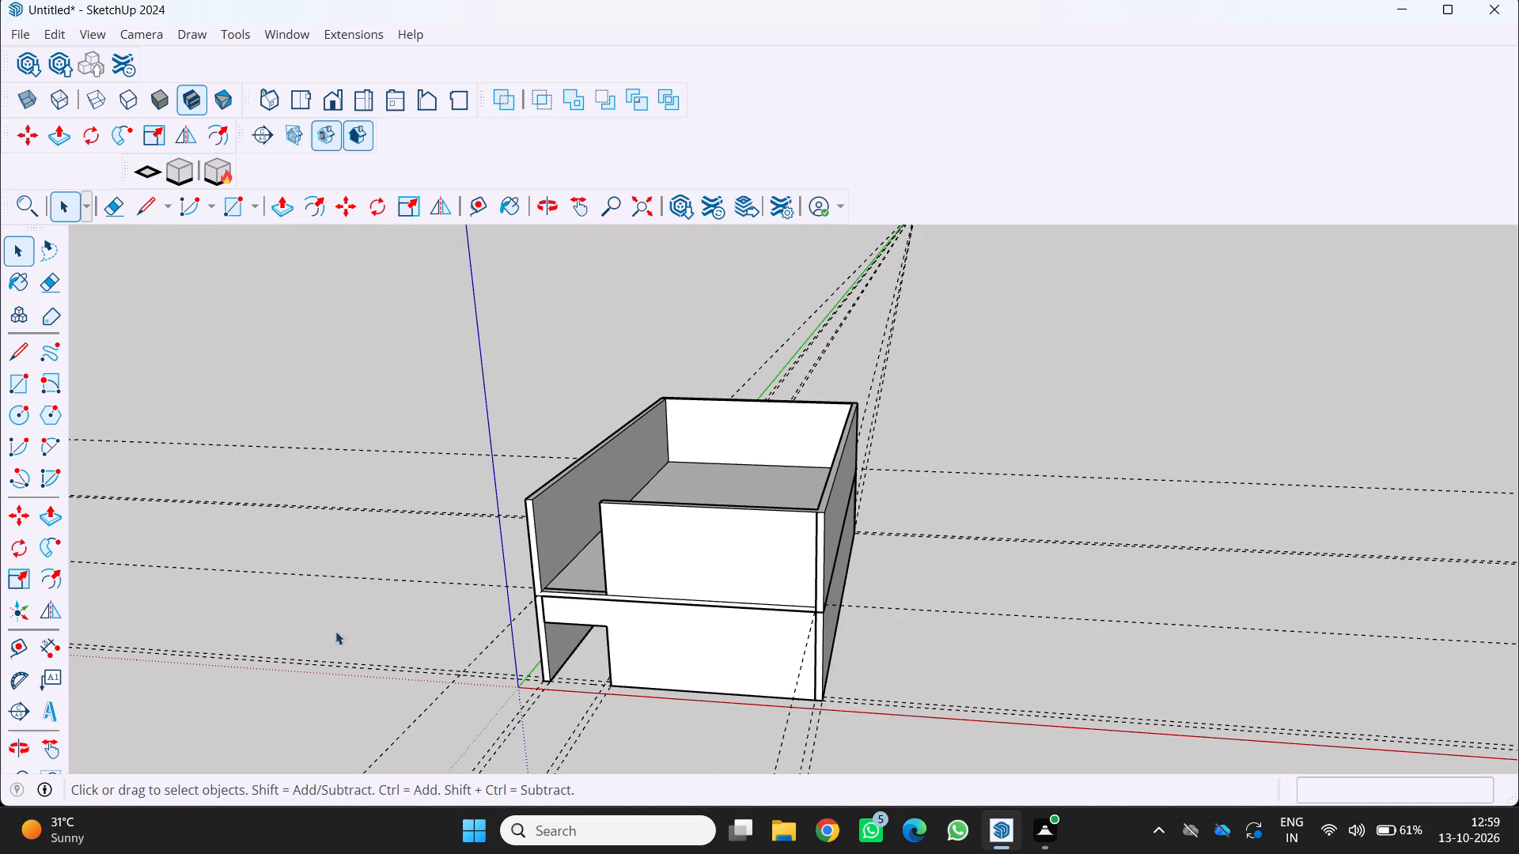
pyautogui.scroll(-2, 305, 674)
pyautogui.moveTo(460, 569); pyautogui.dragTo(608, 573, button='middle')
pyautogui.scroll(2, 583, 586)
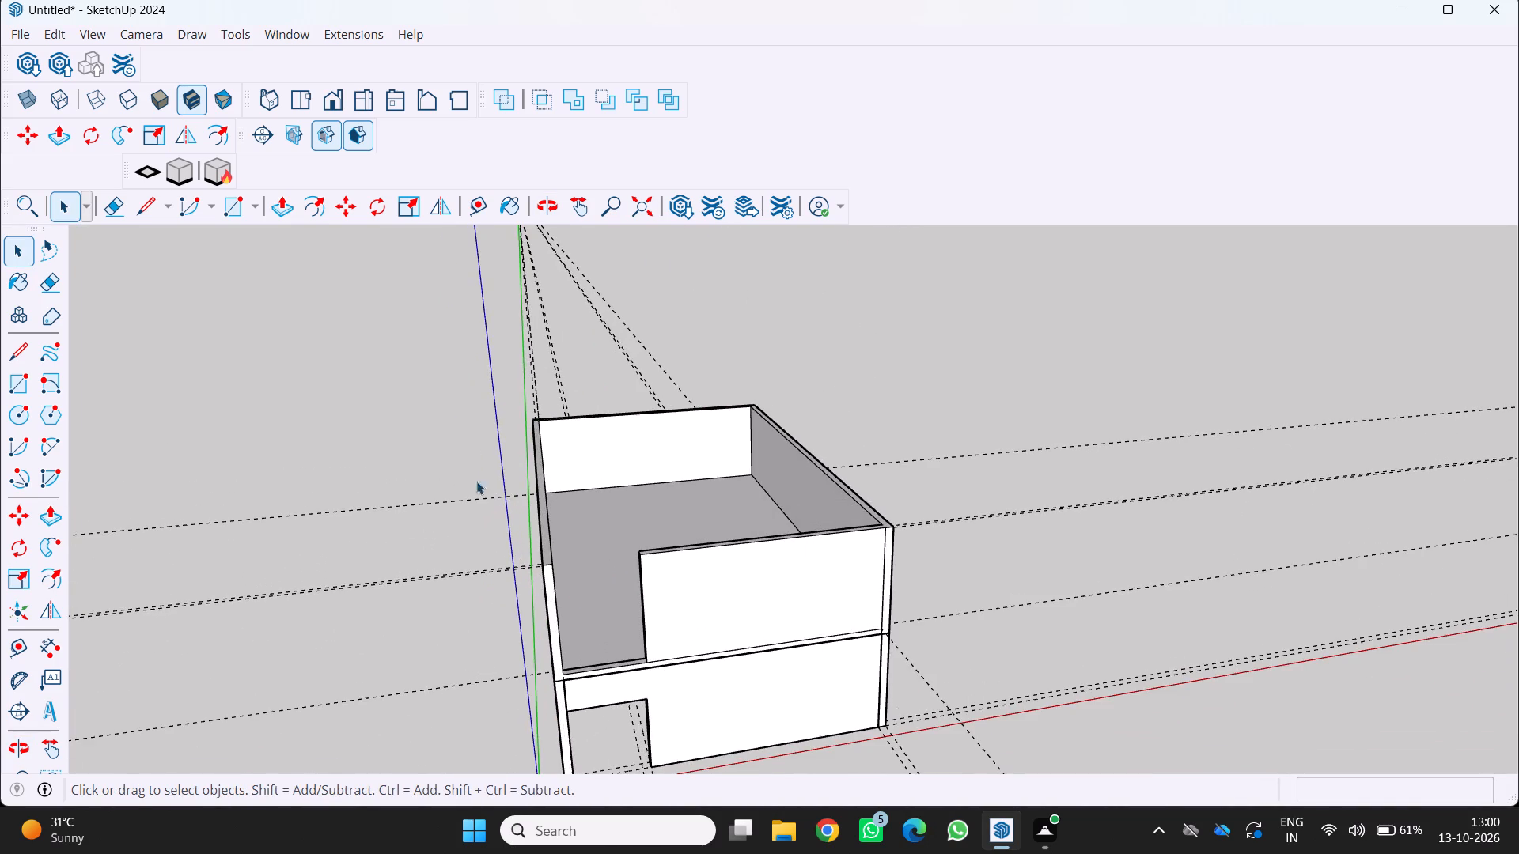
pyautogui.scroll(-5, 456, 421)
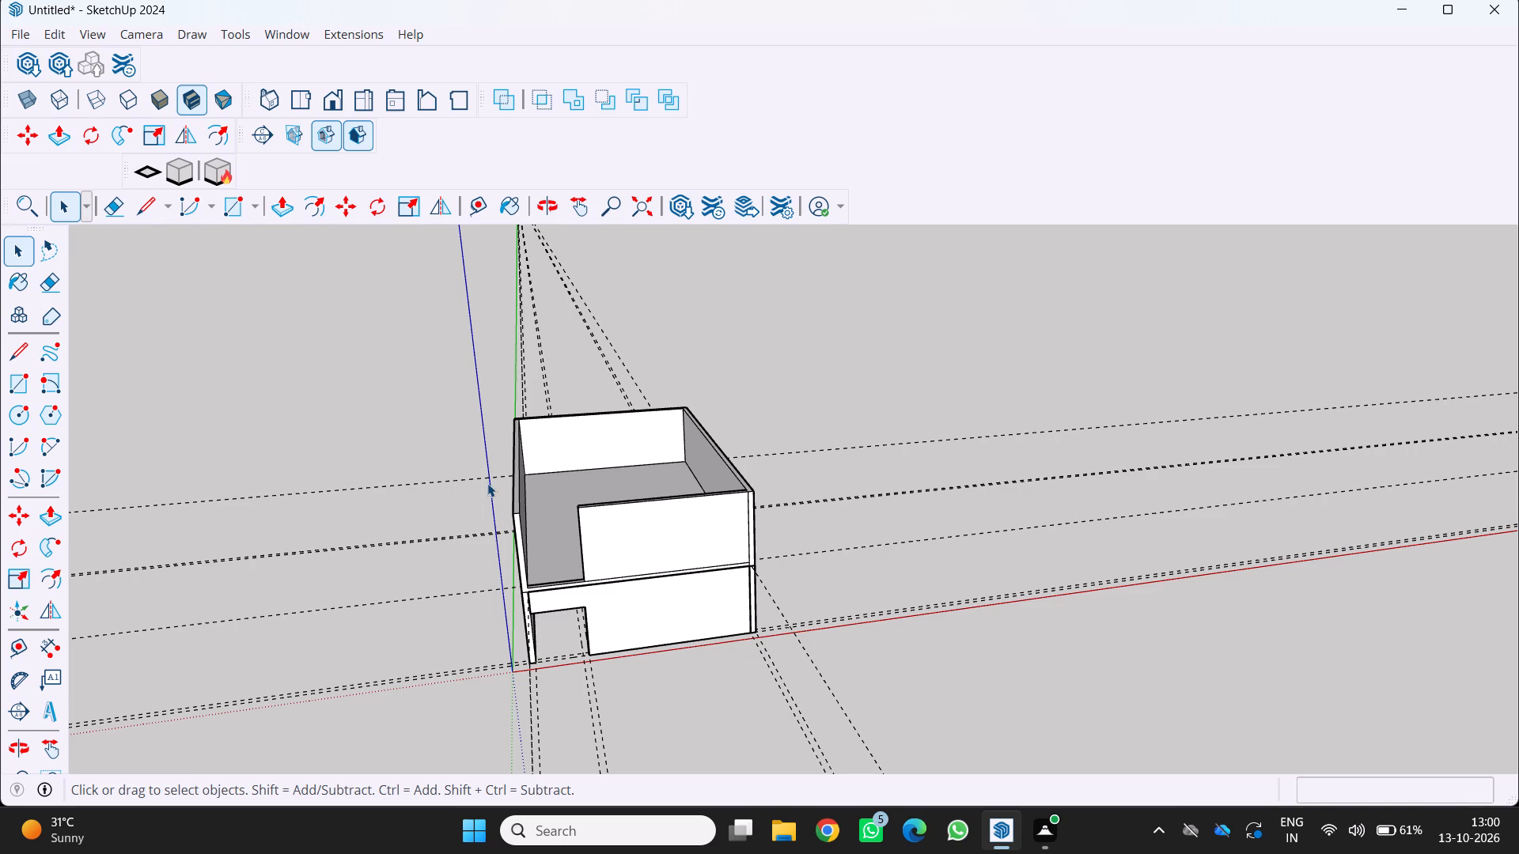
pyautogui.scroll(-1, 487, 483)
pyautogui.moveTo(728, 462); pyautogui.dragTo(727, 462, button='middle')
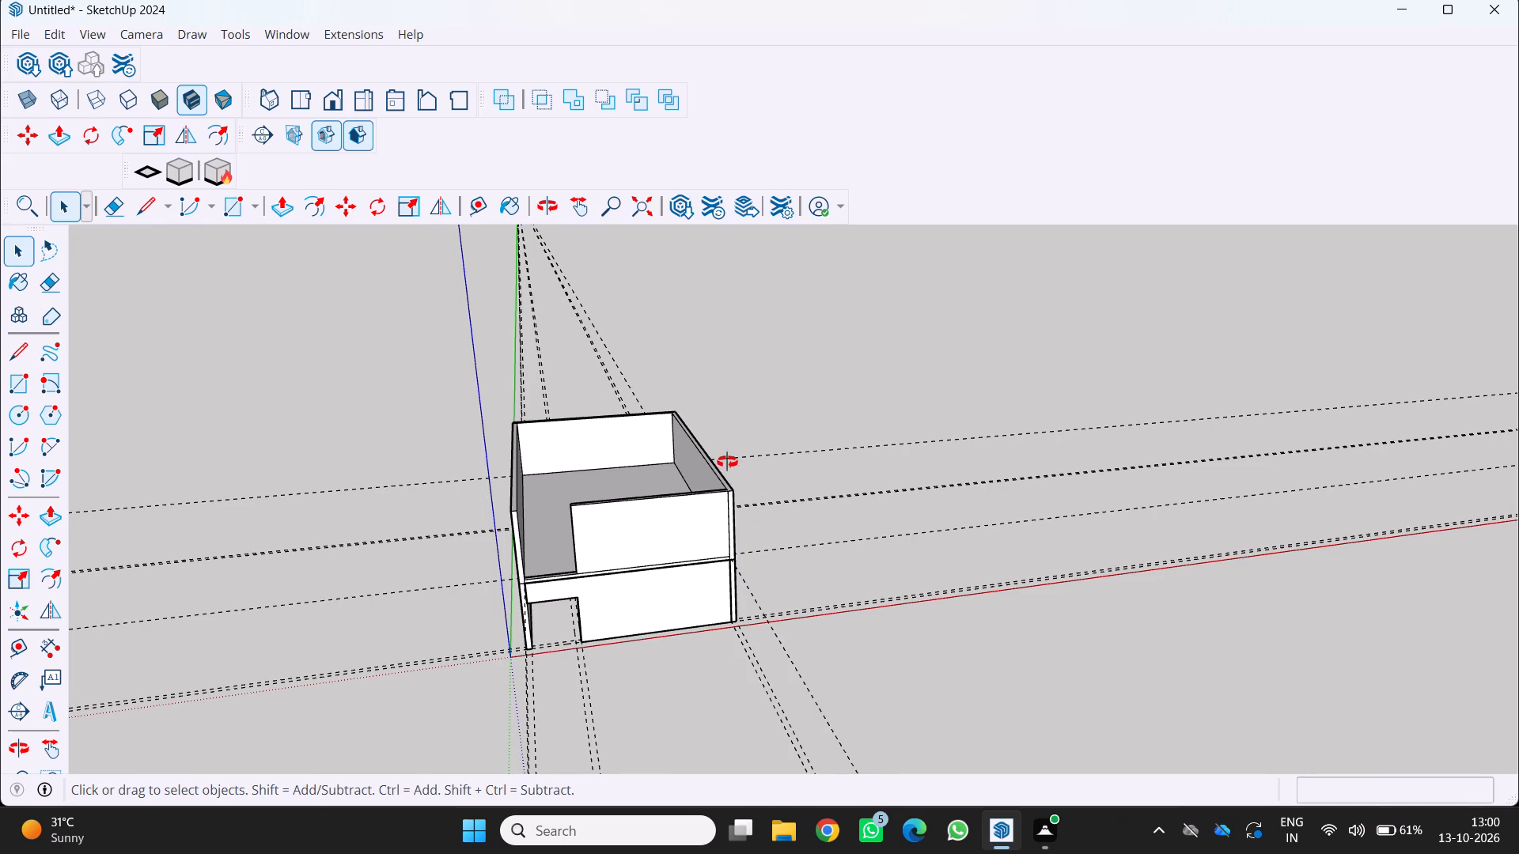
# Examine the building's front from low and raised angles, comparing the upper-storey wall gap with the ground-floor opening.
pyautogui.moveTo(727, 462); pyautogui.dragTo(672, 321, button='middle')
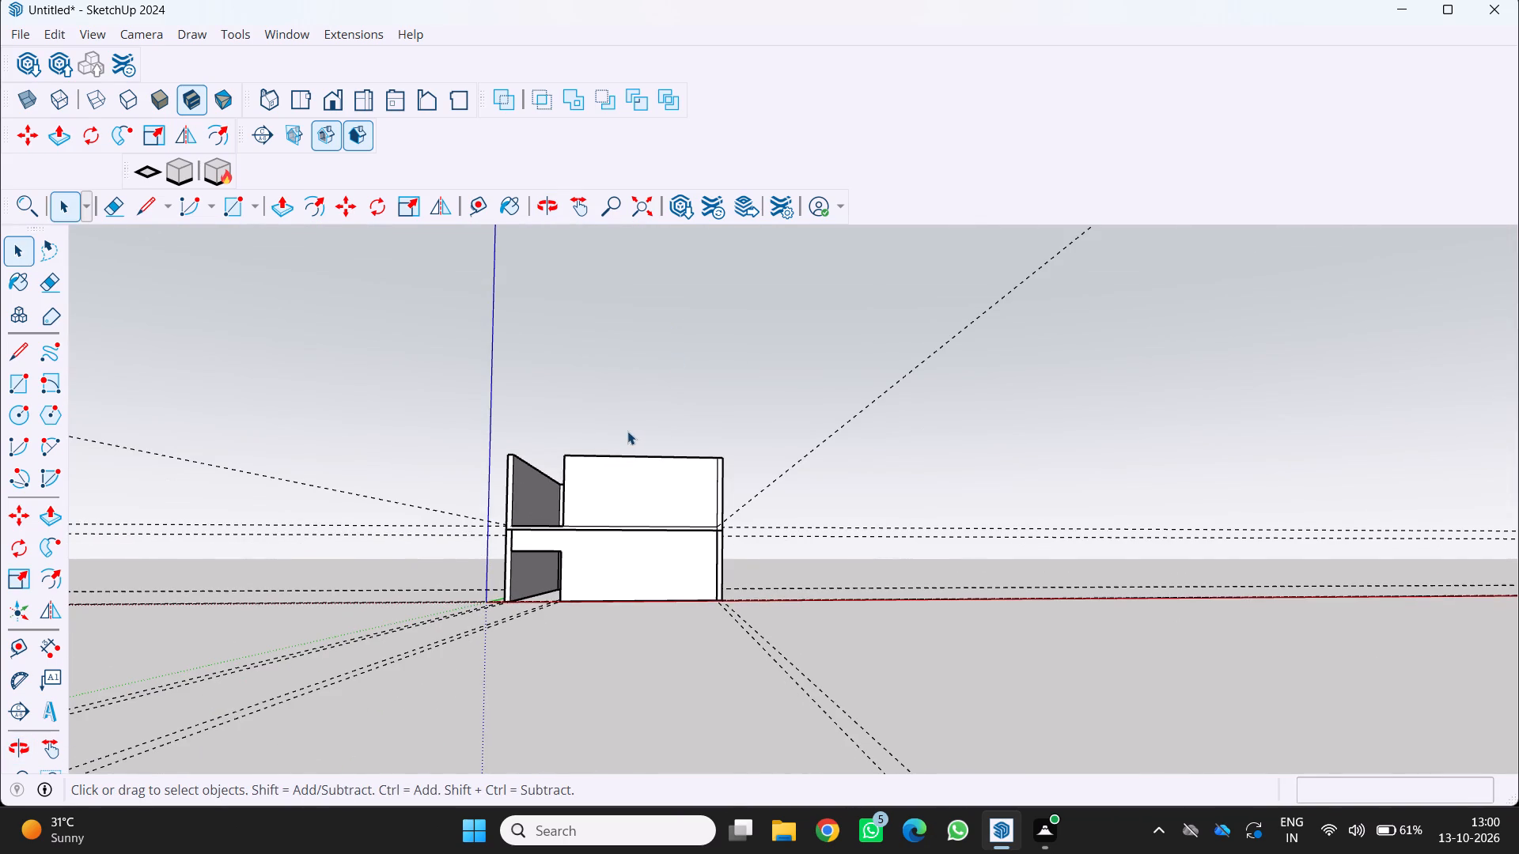
pyautogui.scroll(3, 622, 451)
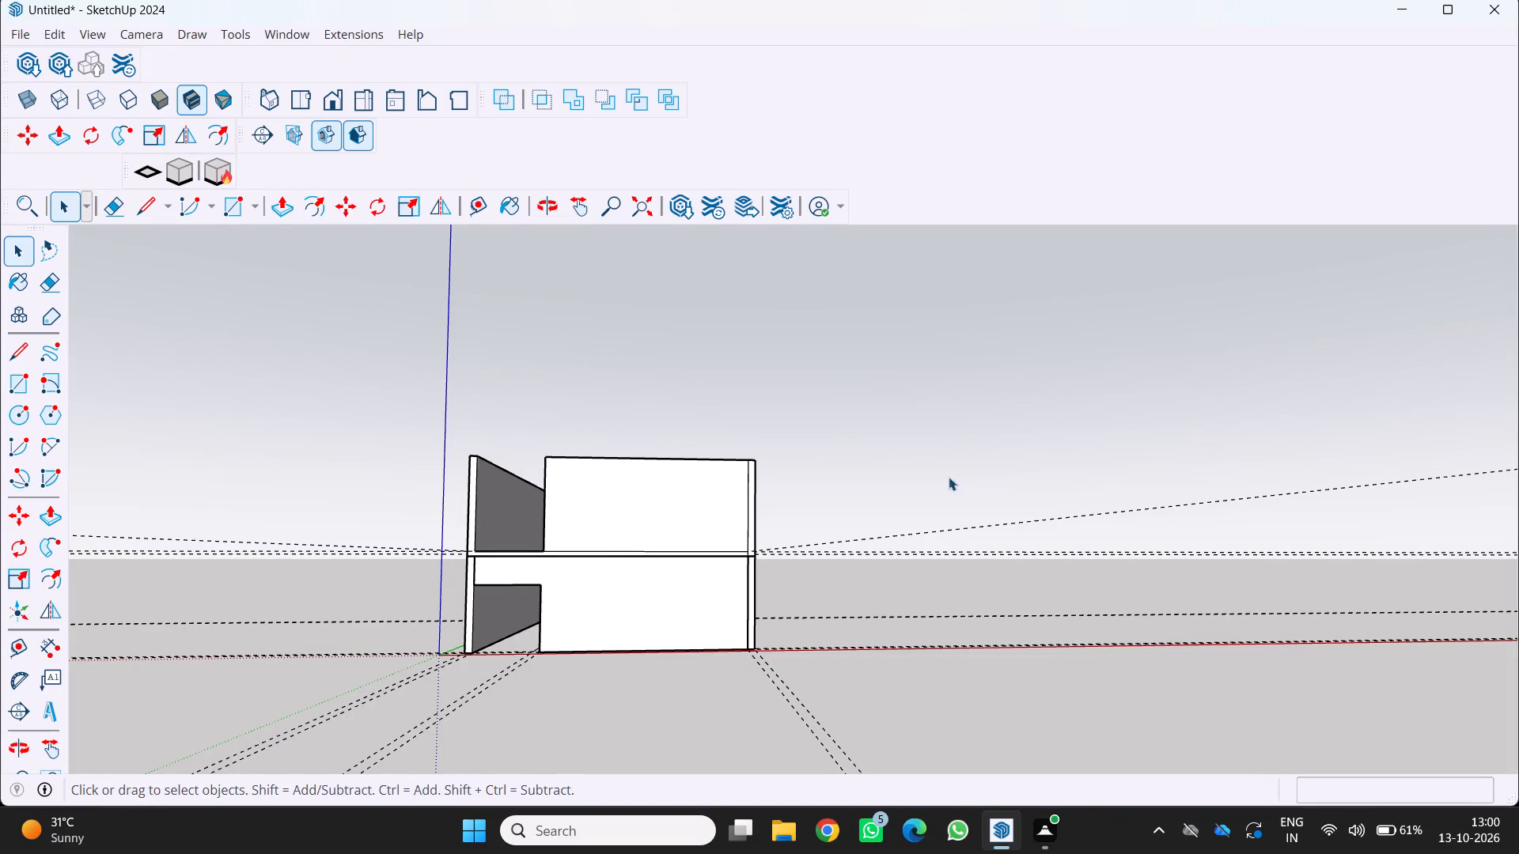
pyautogui.click(25, 380)
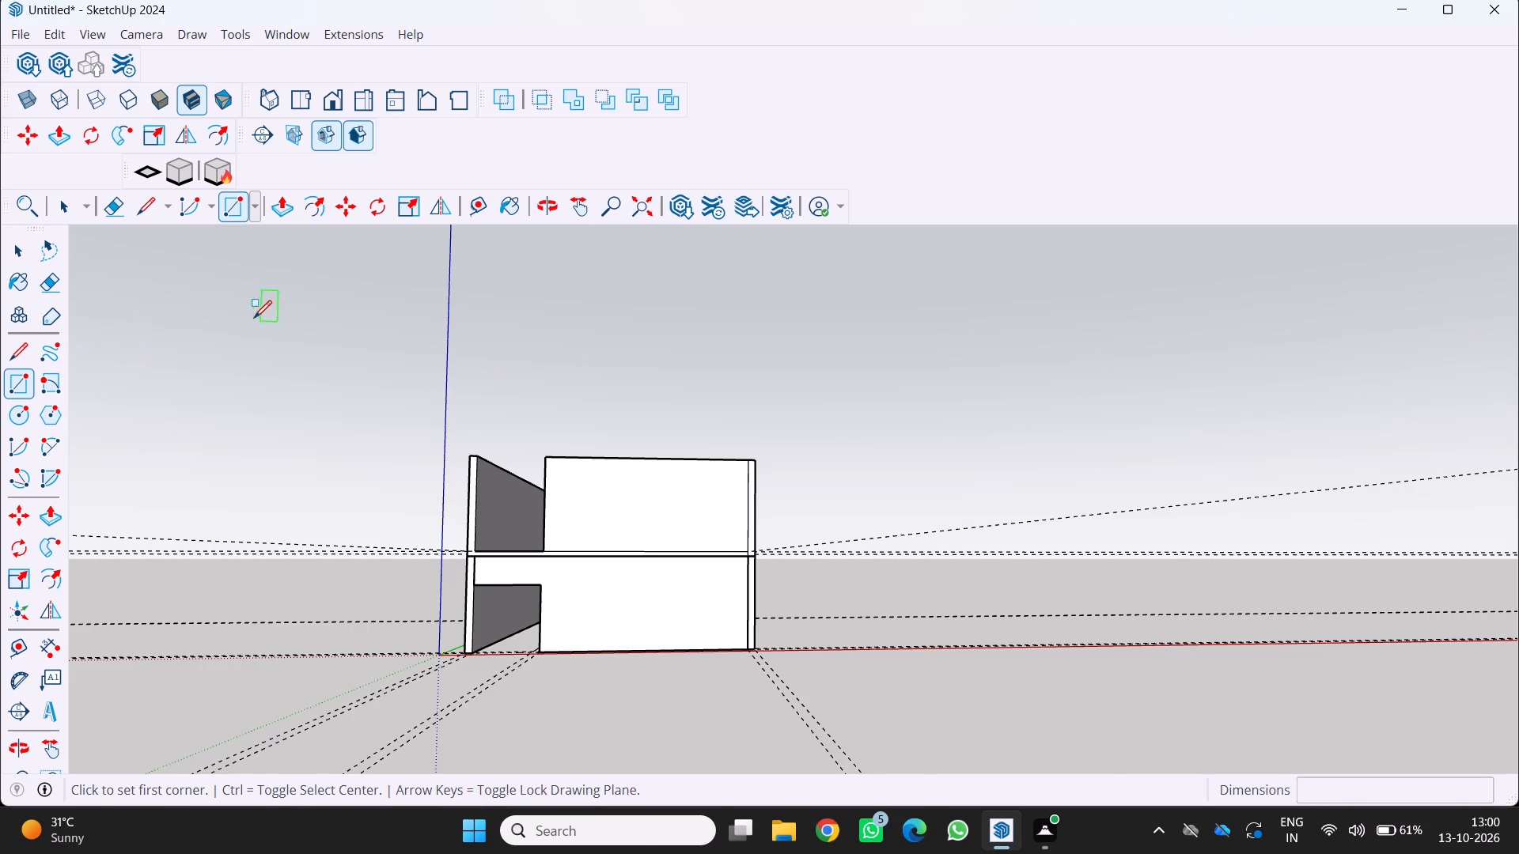
pyautogui.scroll(-1, 254, 318)
pyautogui.moveTo(428, 419); pyautogui.dragTo(468, 494, button='middle')
pyautogui.scroll(3, 592, 506)
pyautogui.moveTo(624, 521); pyautogui.dragTo(598, 506, button='middle')
pyautogui.scroll(1, 623, 521)
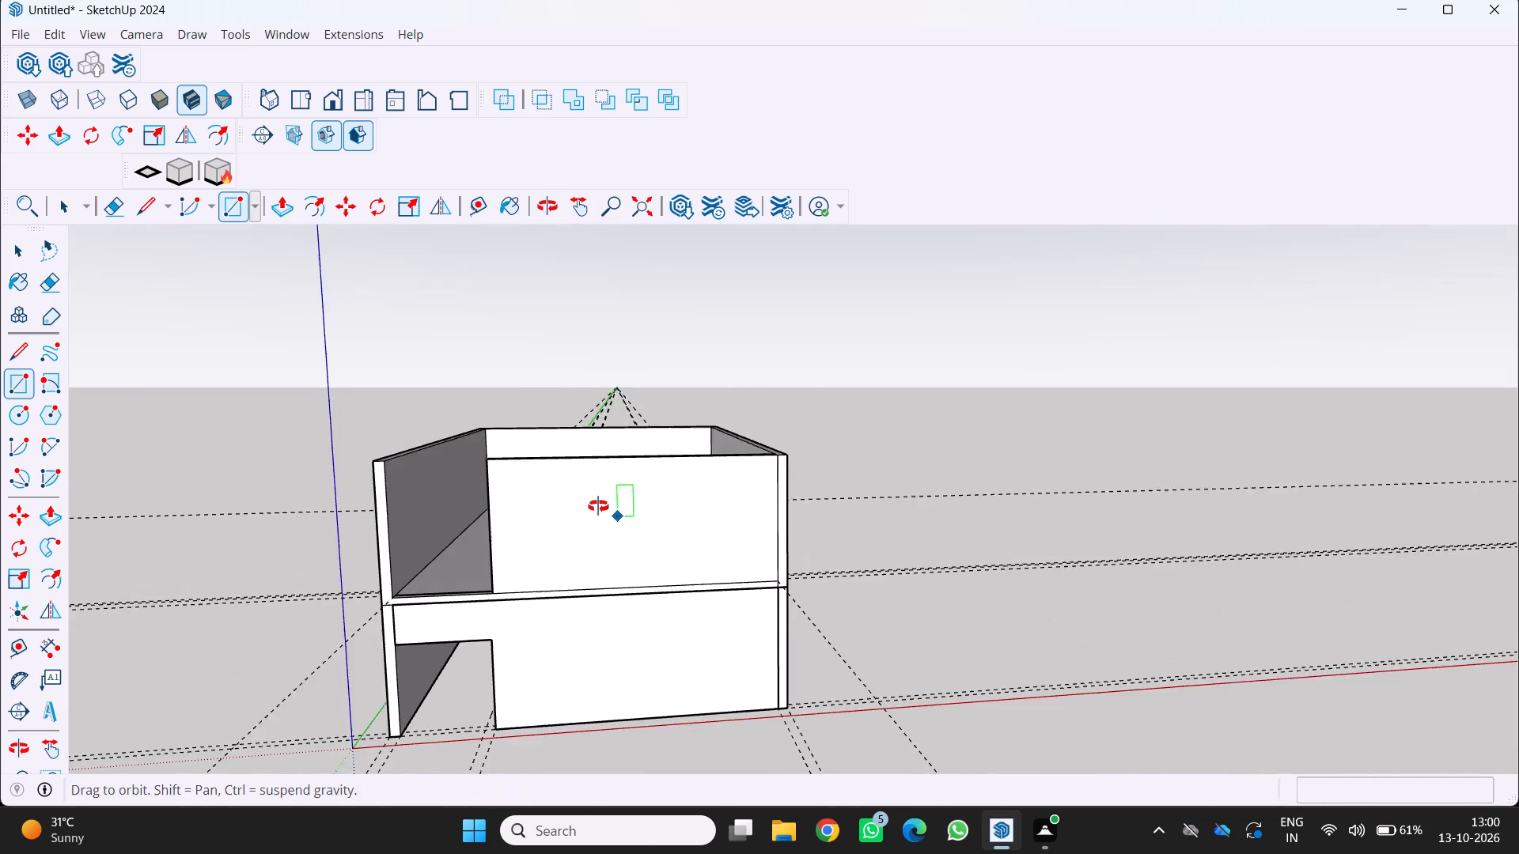
pyautogui.moveTo(598, 506); pyautogui.dragTo(598, 499, button='middle')
pyautogui.scroll(3, 643, 466)
pyautogui.moveTo(714, 501); pyautogui.dragTo(725, 438, button='middle')
pyautogui.middleClick(725, 438)
pyautogui.scroll(-2, 725, 438)
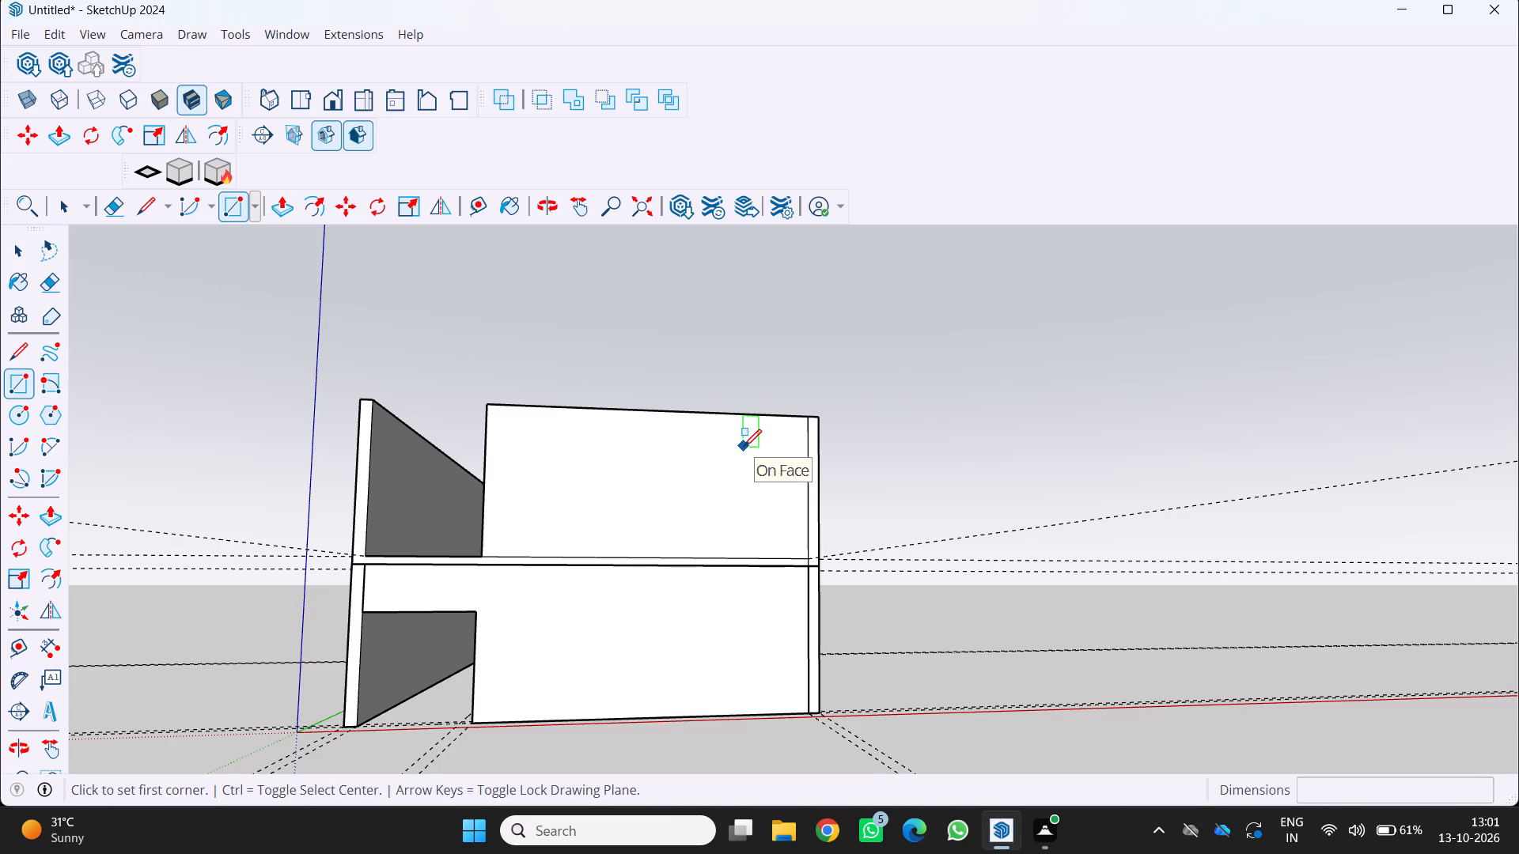
pyautogui.scroll(-1, 513, 659)
pyautogui.scroll(-1, 548, 573)
pyautogui.moveTo(548, 573); pyautogui.dragTo(540, 624, button='middle')
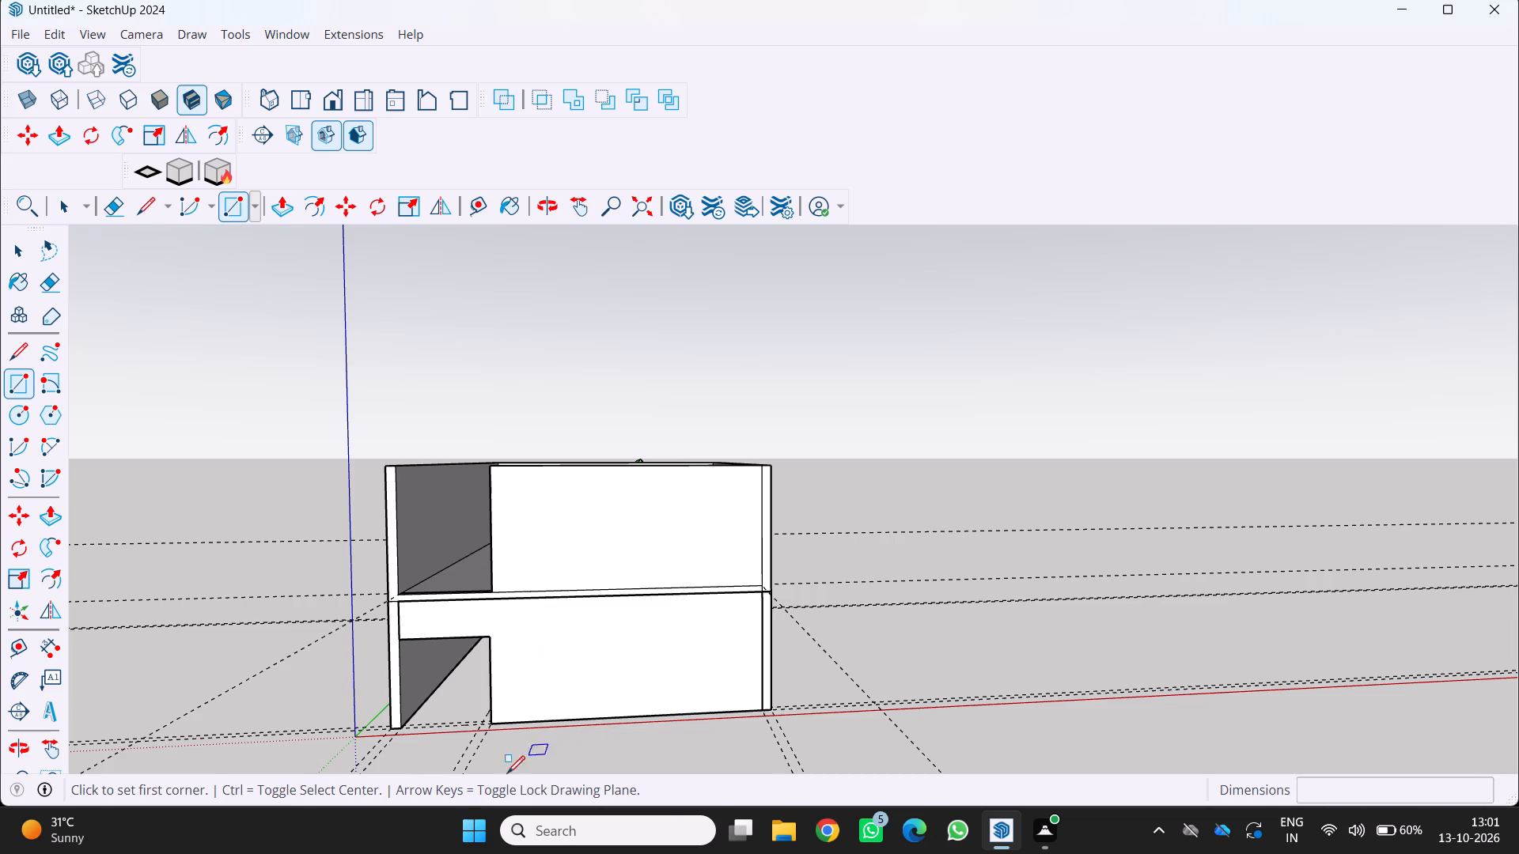
pyautogui.scroll(-3, 430, 807)
pyautogui.scroll(-2, 695, 643)
pyautogui.moveTo(684, 639); pyautogui.dragTo(732, 682, button='middle')
pyautogui.scroll(-3, 684, 686)
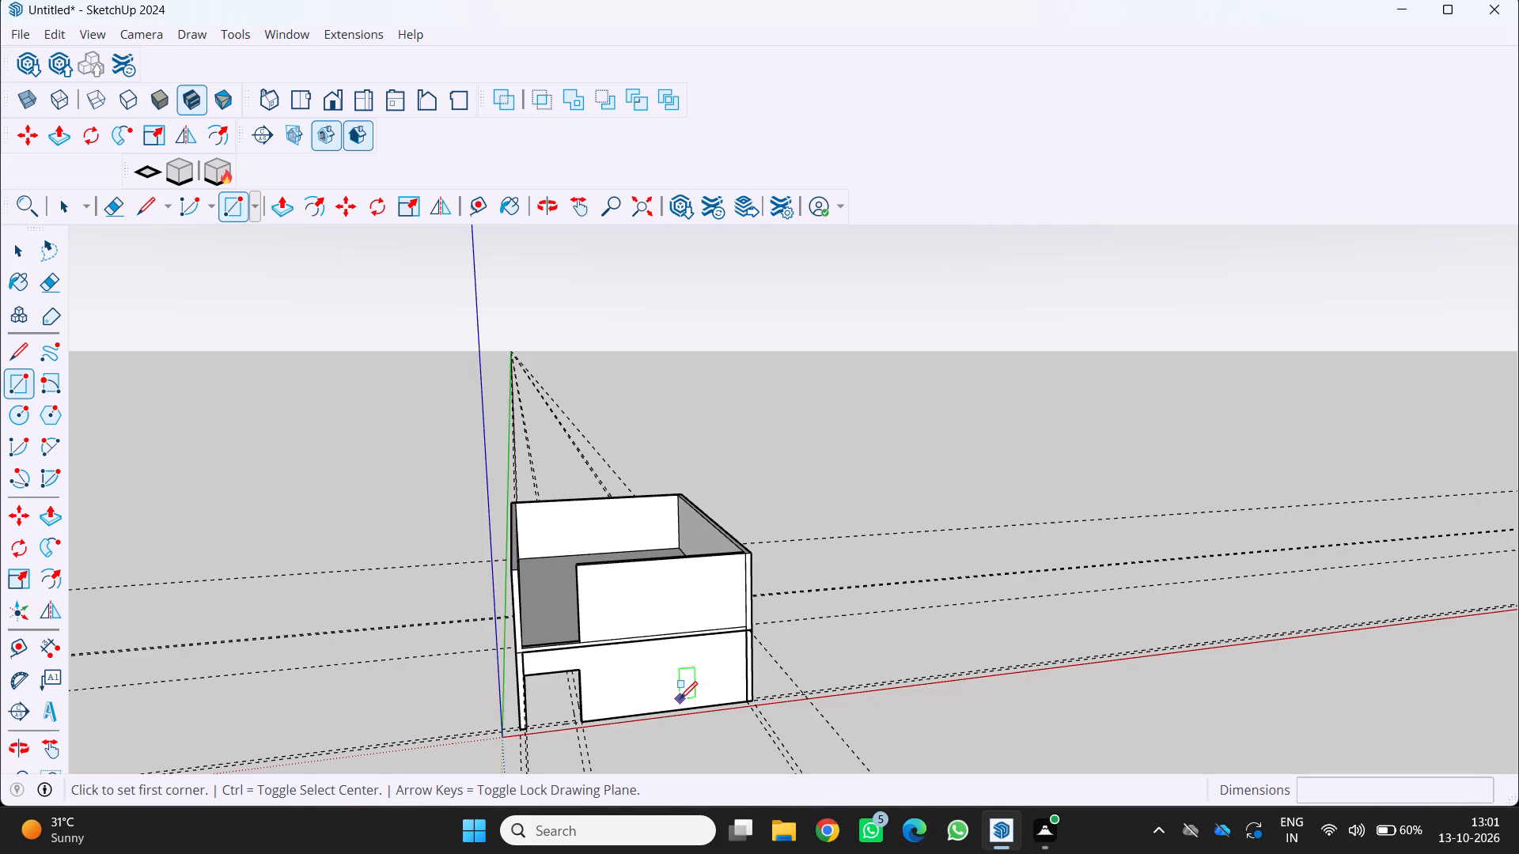
pyautogui.scroll(-2, 696, 671)
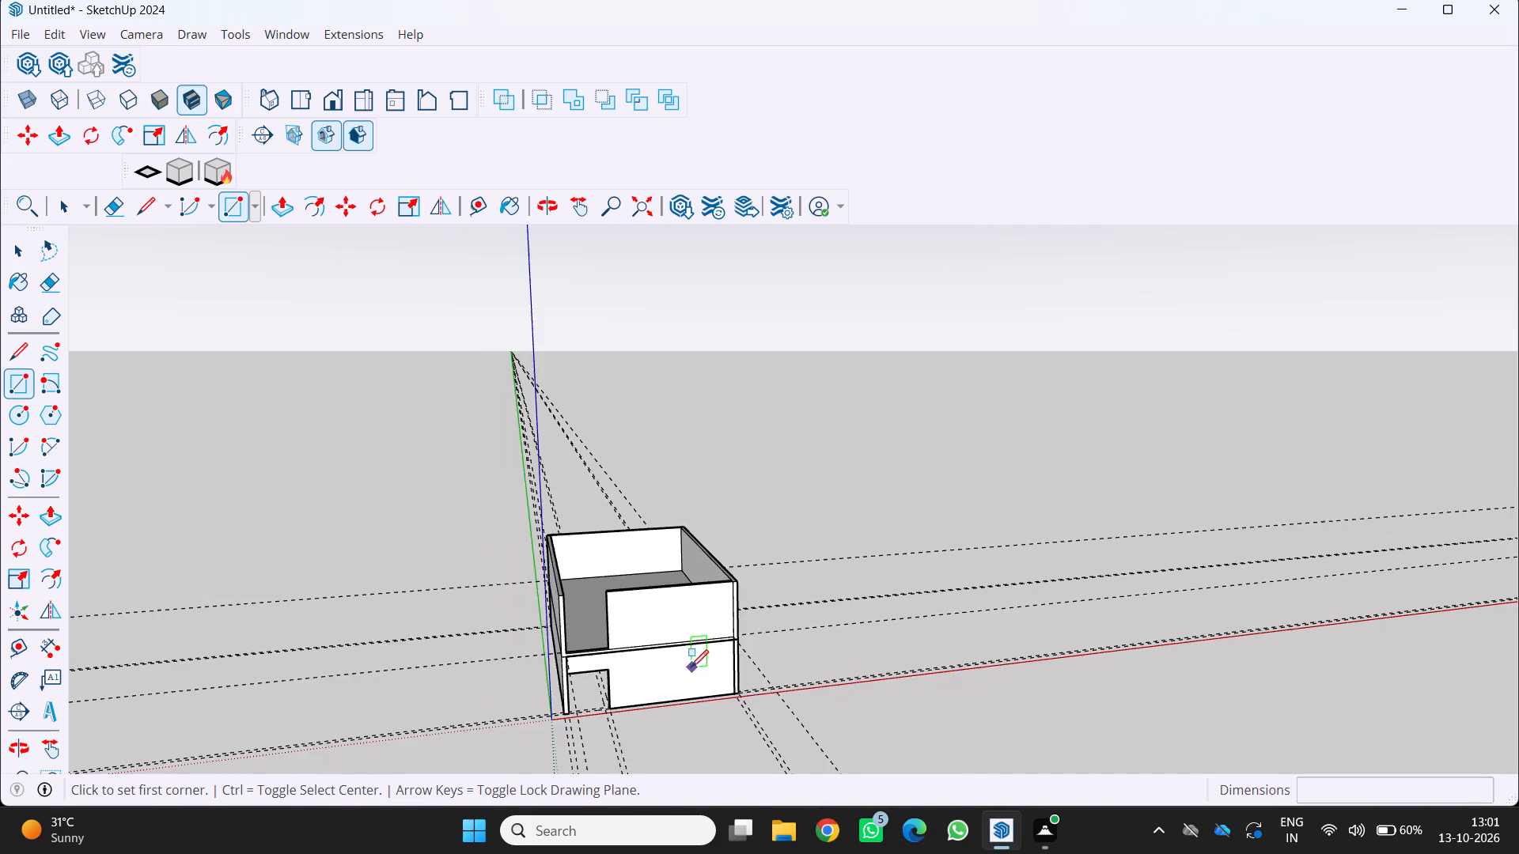
pyautogui.scroll(-1, 691, 667)
pyautogui.moveTo(681, 656); pyautogui.dragTo(644, 534, button='middle')
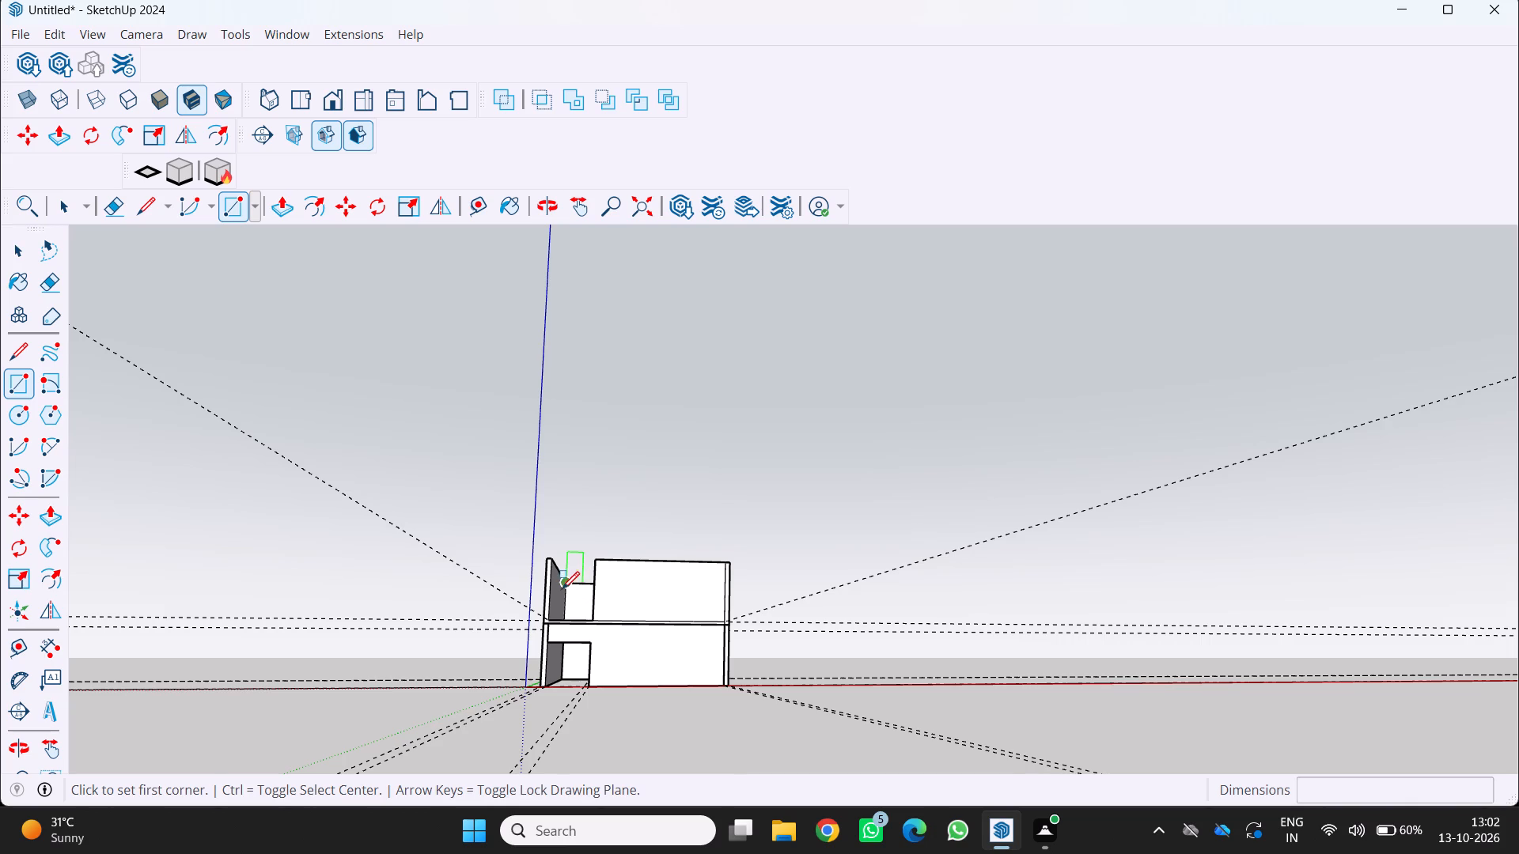
pyautogui.scroll(-1, 637, 705)
pyautogui.scroll(2, 869, 714)
pyautogui.moveTo(672, 595); pyautogui.dragTo(692, 603, button='middle')
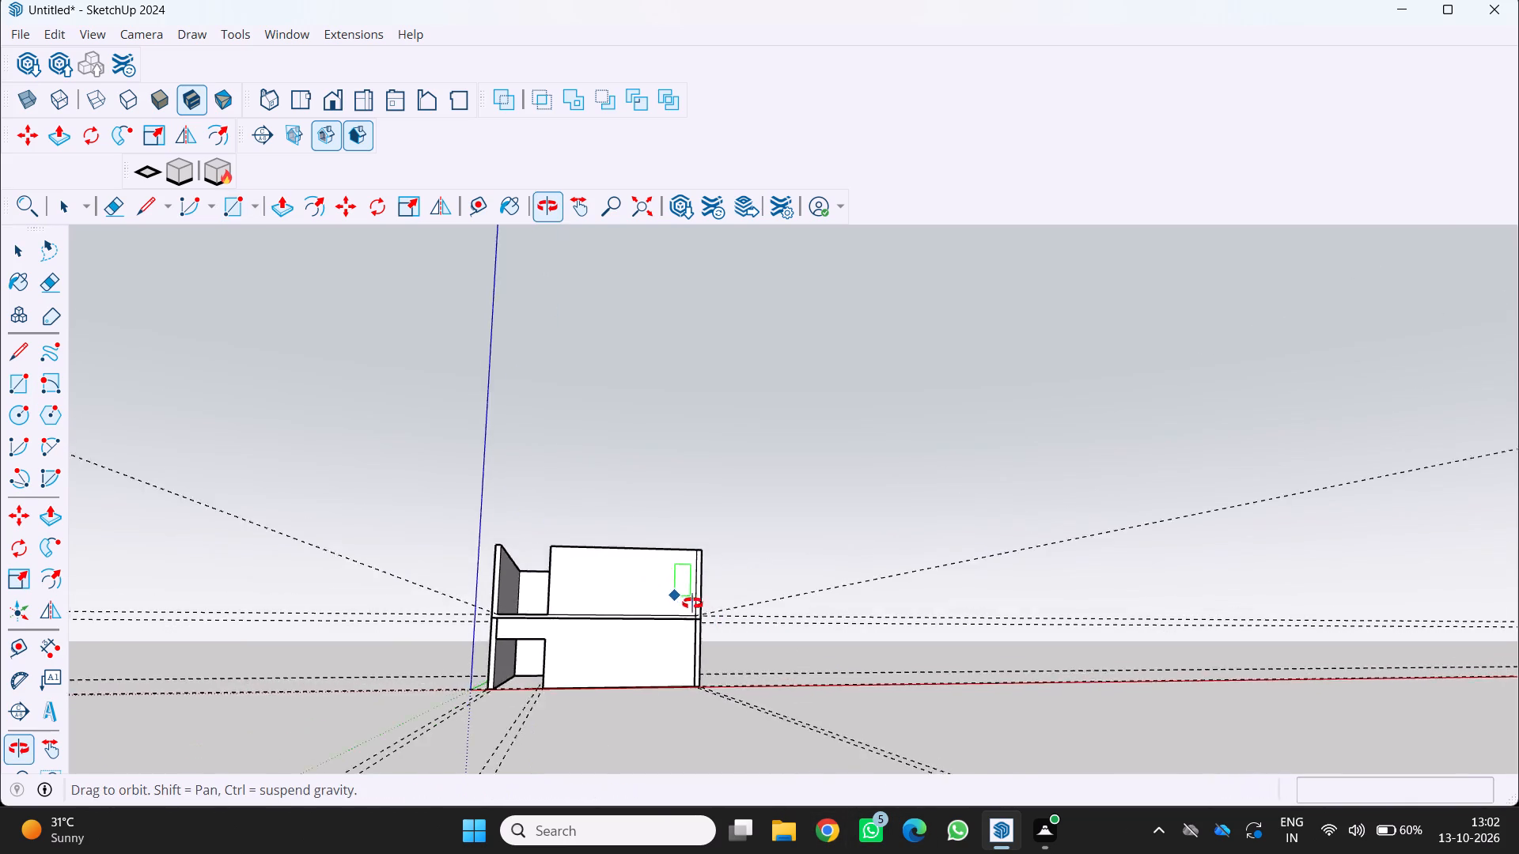
pyautogui.moveTo(692, 603); pyautogui.dragTo(747, 702, button='middle')
pyautogui.scroll(1, 621, 647)
pyautogui.scroll(1, 544, 633)
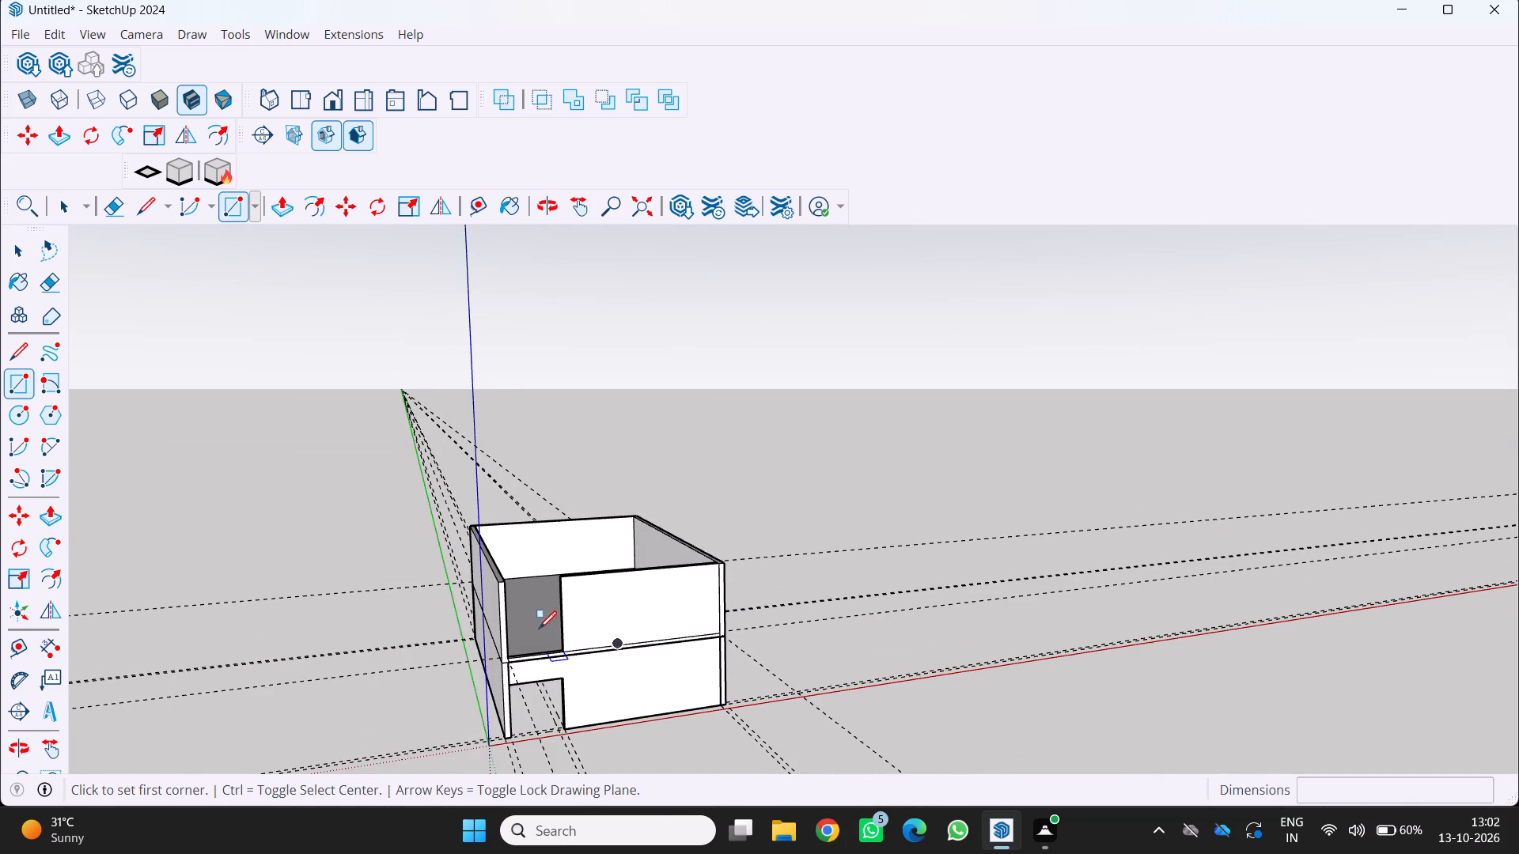
pyautogui.moveTo(544, 623); pyautogui.dragTo(492, 596, button='middle')
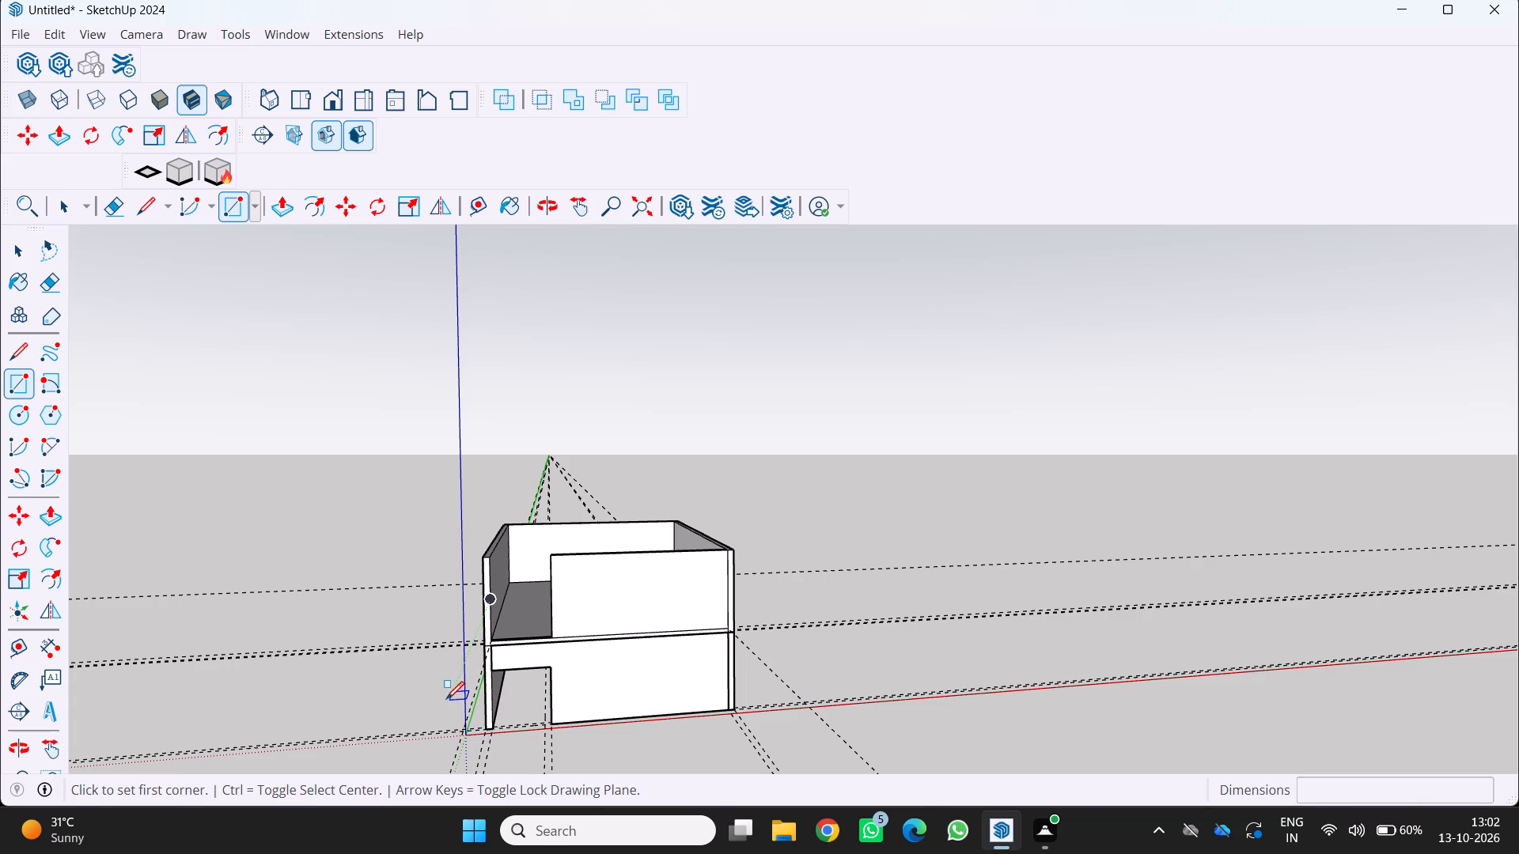
pyautogui.moveTo(441, 699); pyautogui.dragTo(400, 705, button='middle')
pyautogui.moveTo(553, 620); pyautogui.dragTo(556, 669, button='middle')
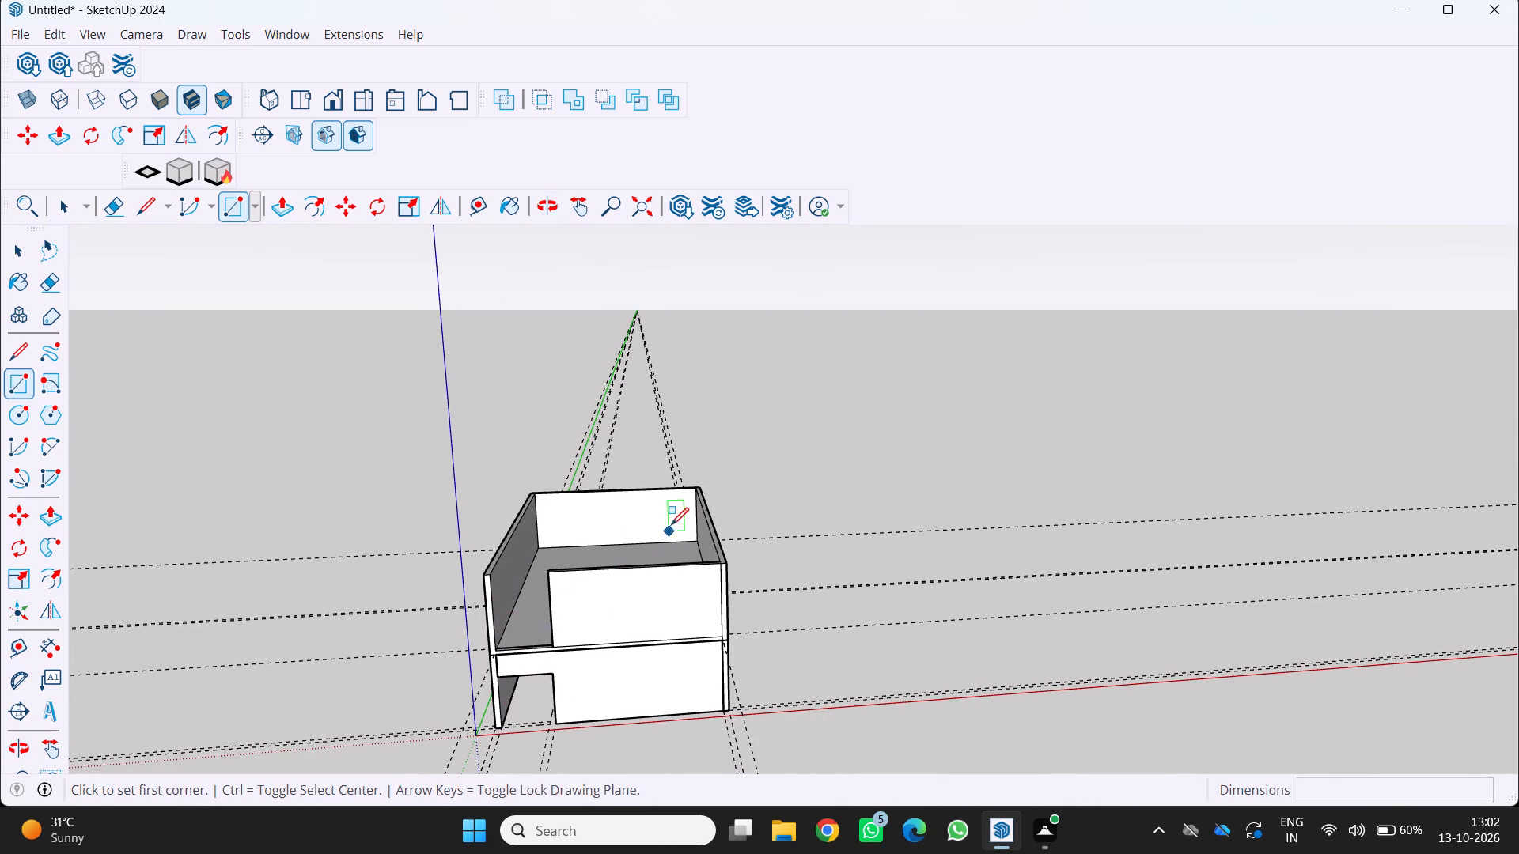
pyautogui.moveTo(676, 521); pyautogui.dragTo(763, 542, button='middle')
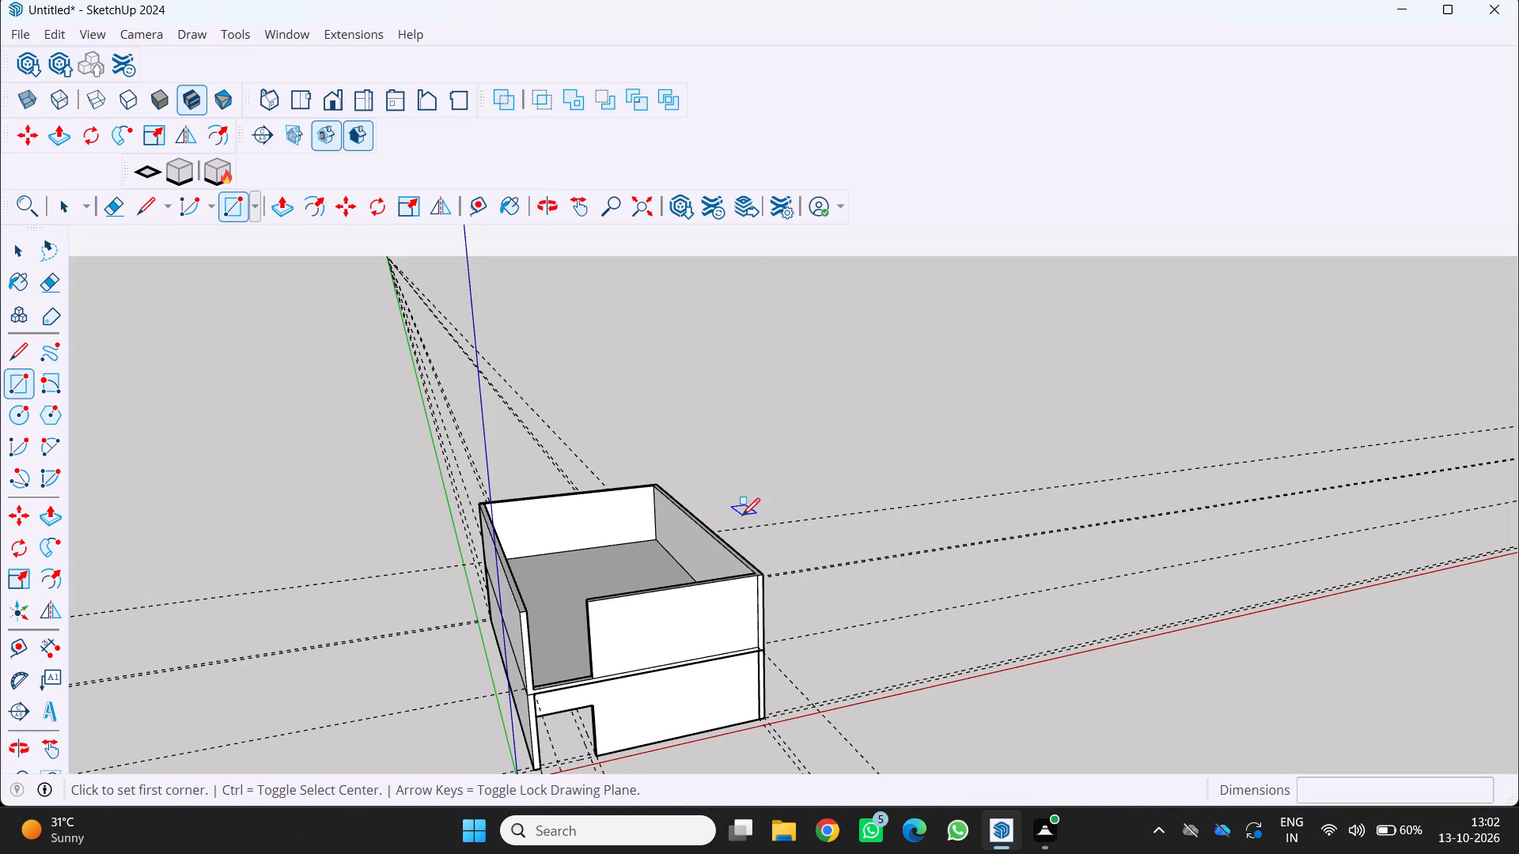
pyautogui.moveTo(692, 559); pyautogui.dragTo(626, 496, button='middle')
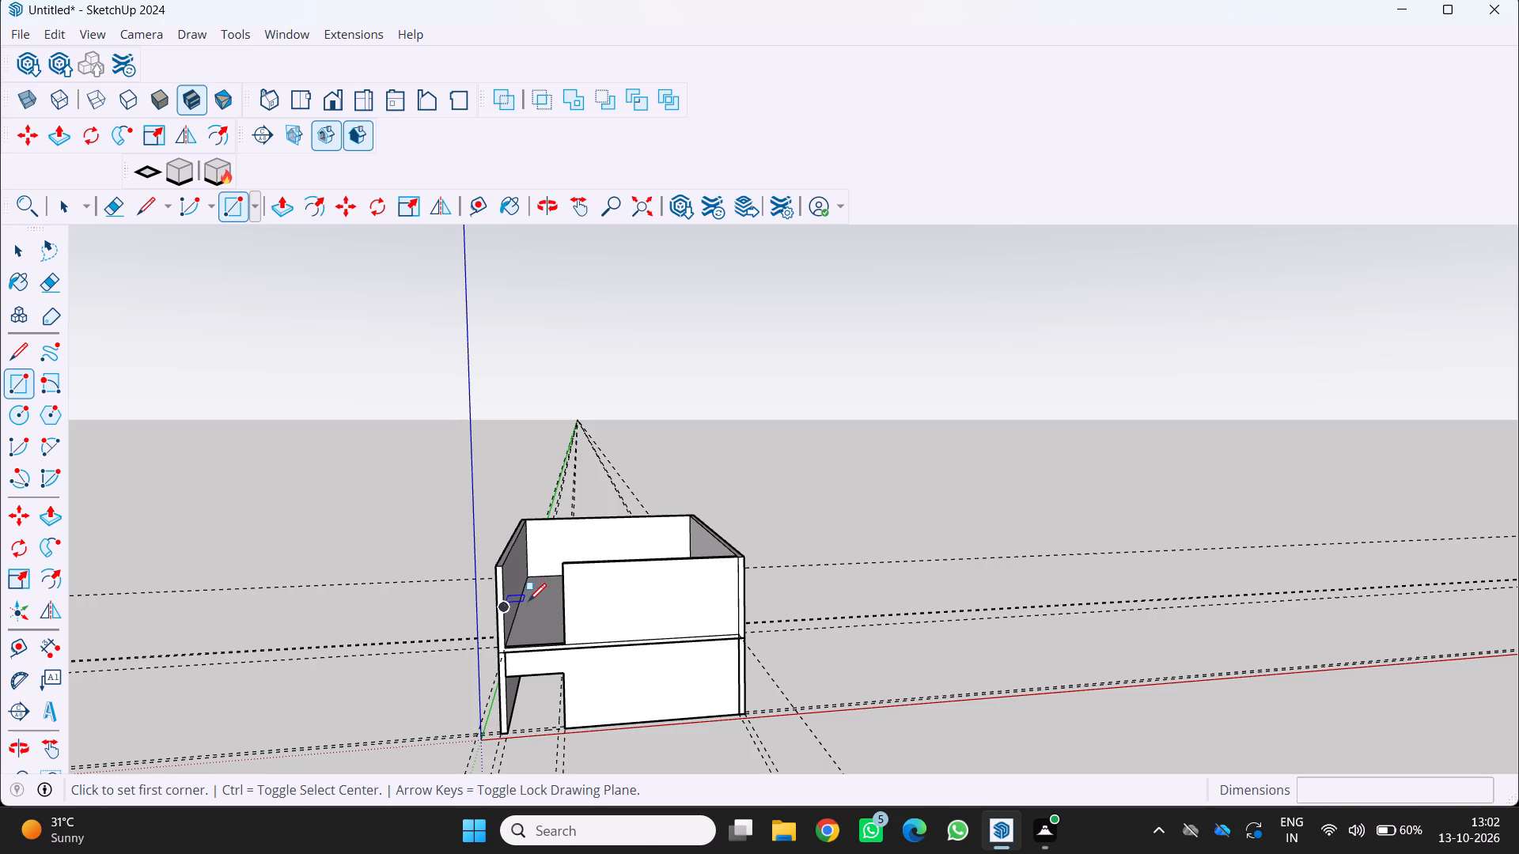
pyautogui.scroll(-1, 520, 596)
pyautogui.moveTo(517, 595); pyautogui.dragTo(533, 543, button='middle')
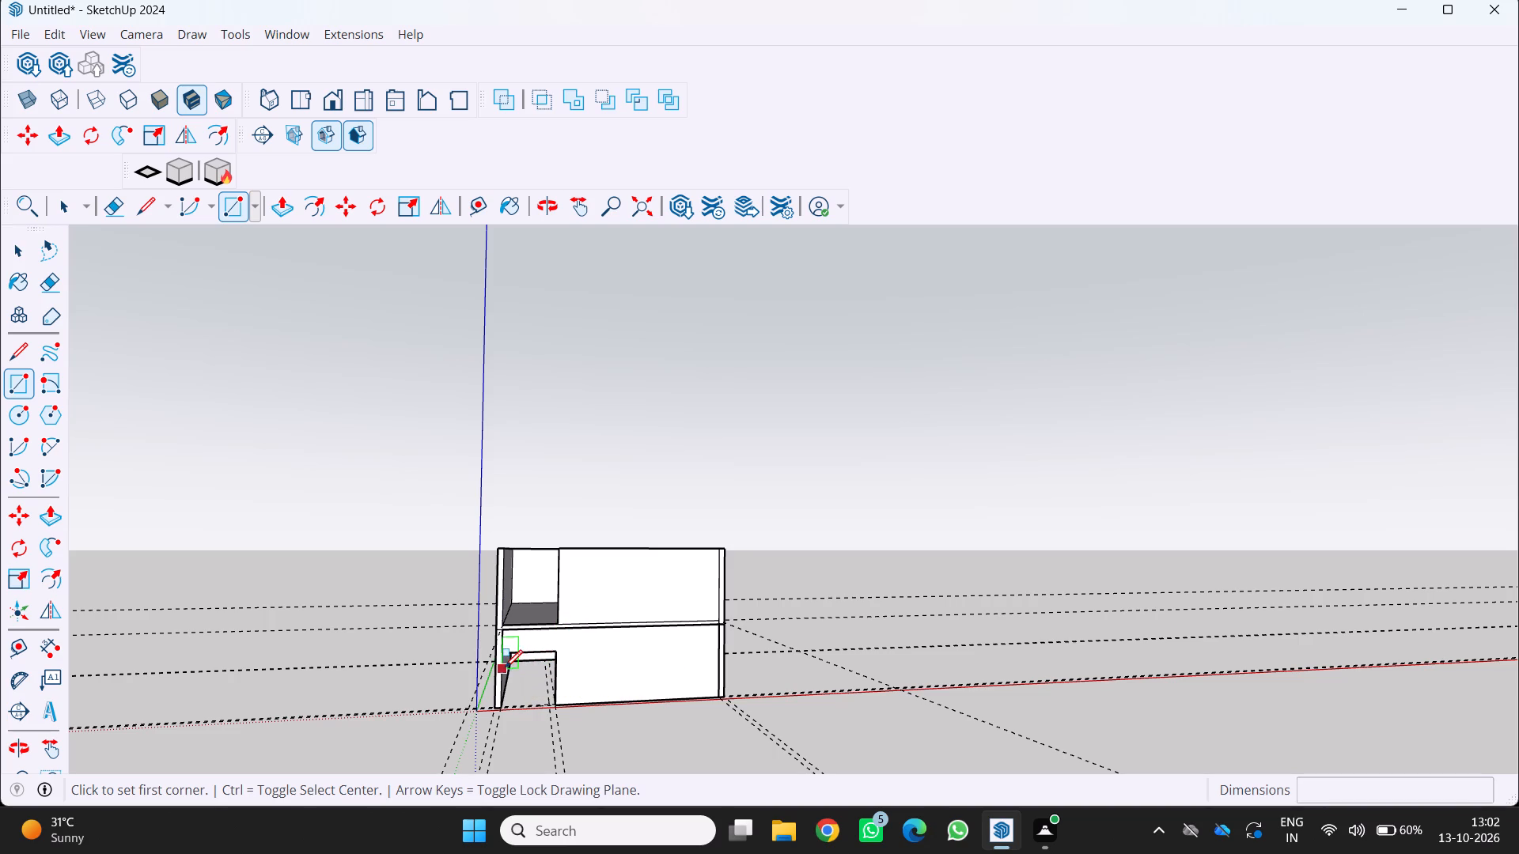
pyautogui.moveTo(594, 663); pyautogui.dragTo(559, 664, button='middle')
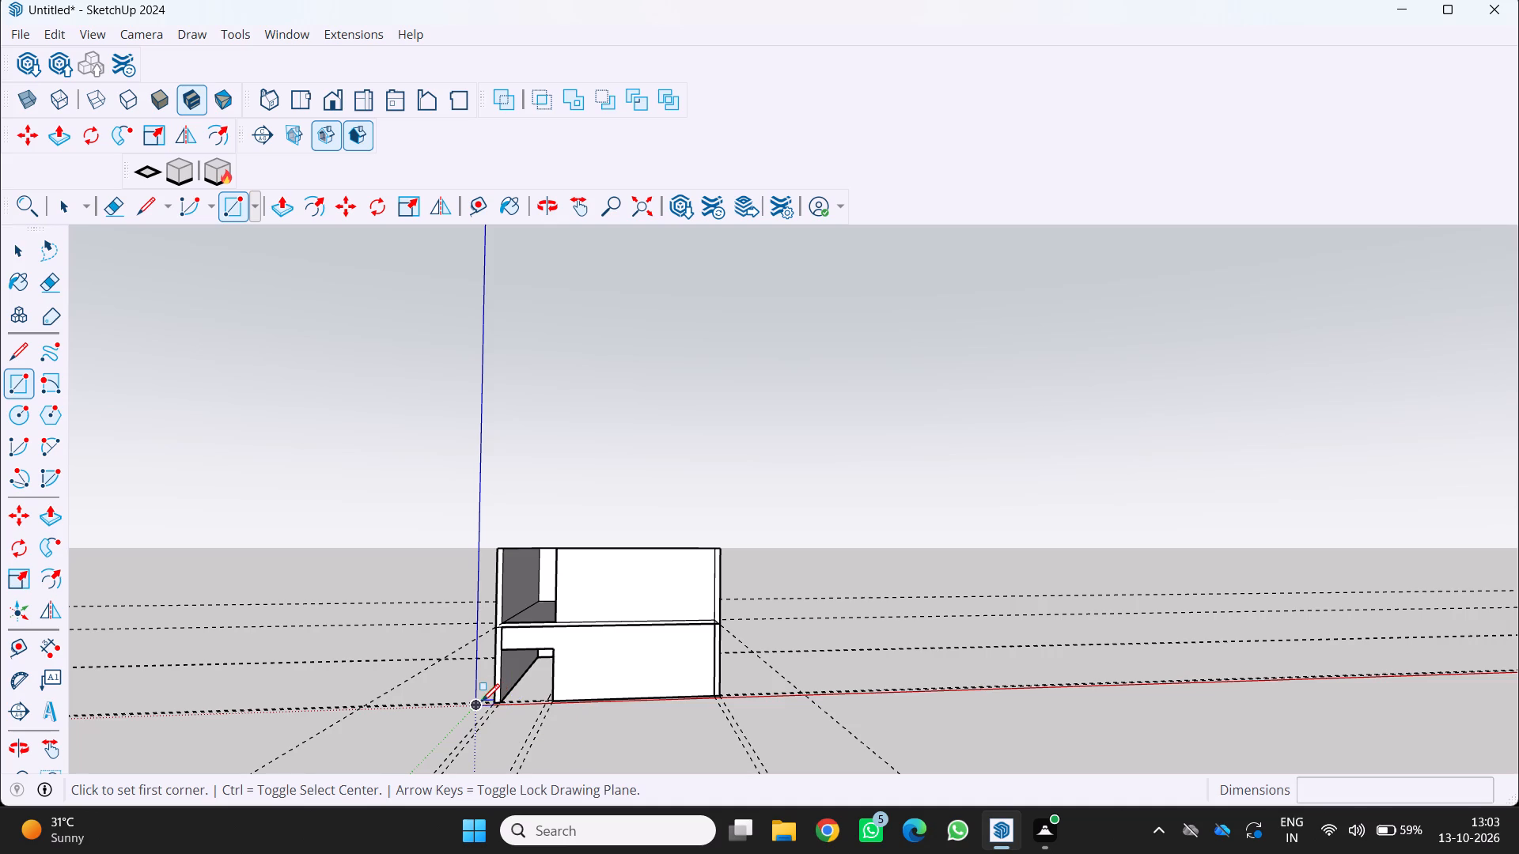
pyautogui.scroll(-1, 485, 693)
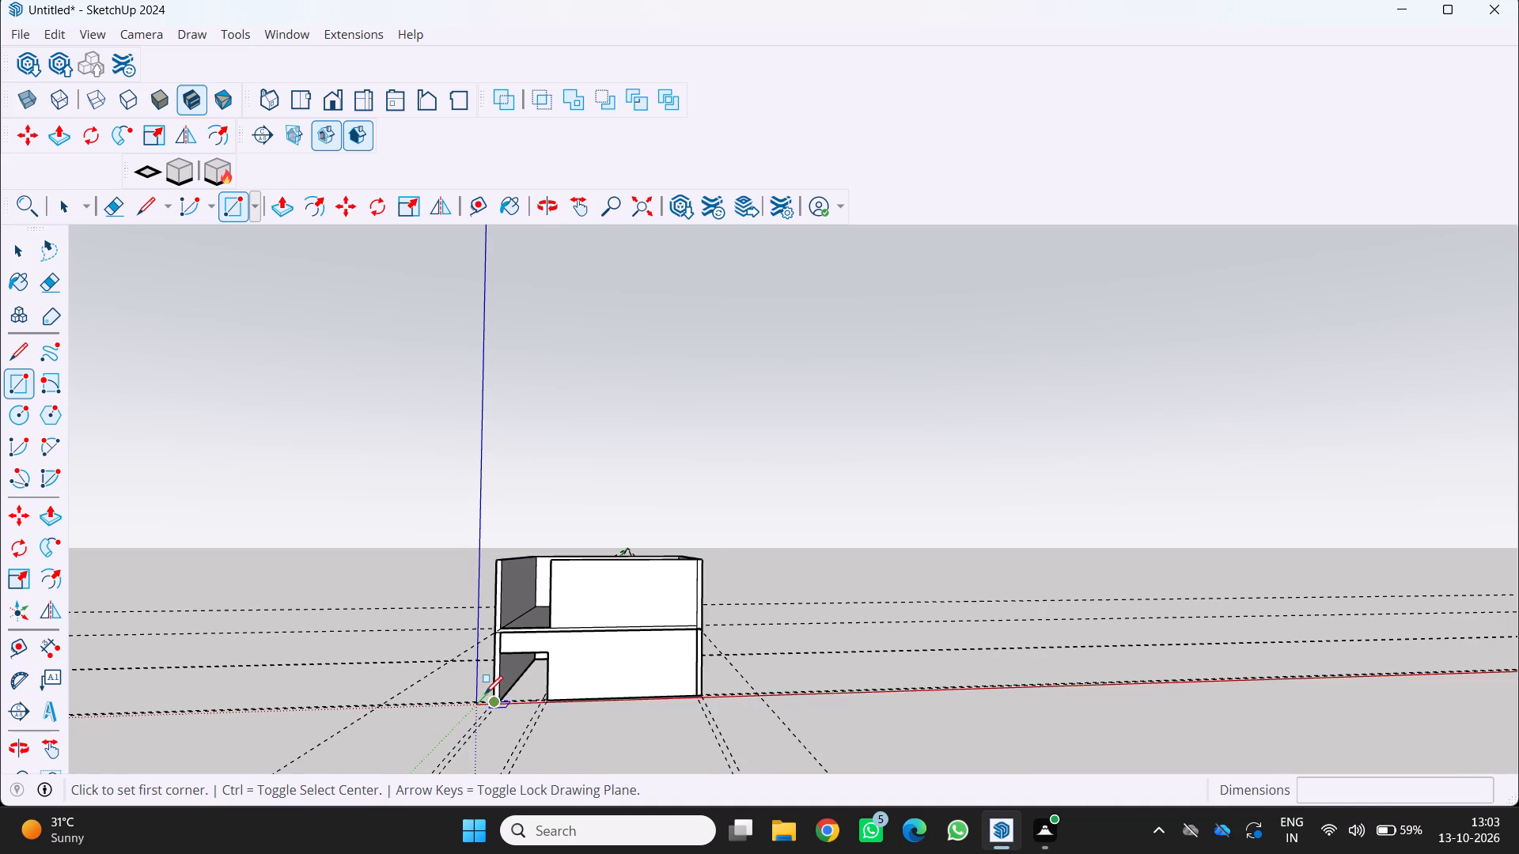
pyautogui.moveTo(514, 691); pyautogui.dragTo(559, 756, button='middle')
pyautogui.middleClick(559, 756)
pyautogui.scroll(-2, 559, 756)
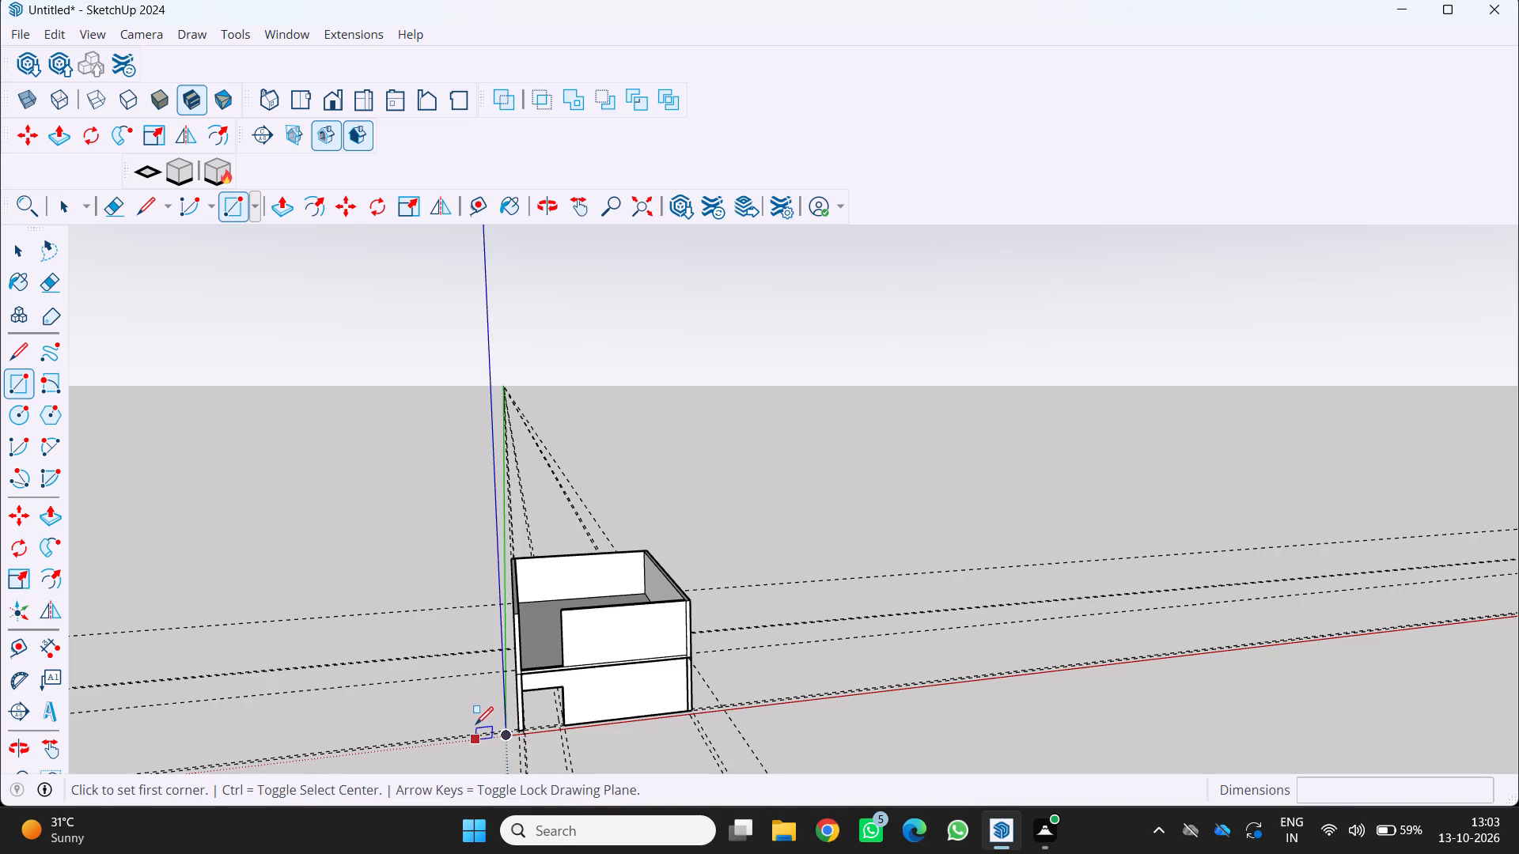
pyautogui.scroll(-1, 552, 730)
pyautogui.moveTo(573, 701); pyautogui.dragTo(577, 698, button='middle')
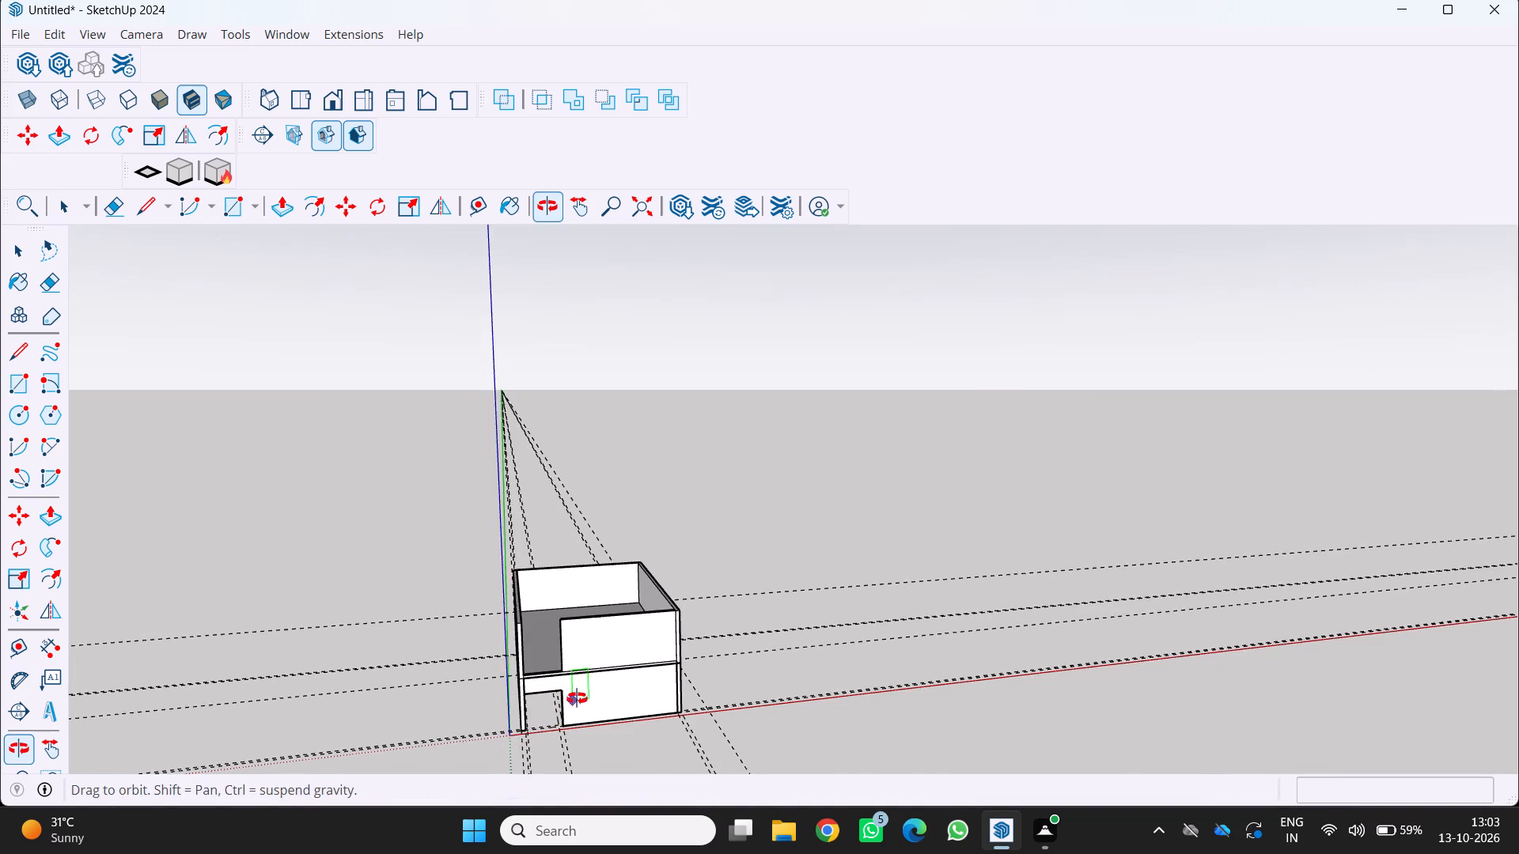
pyautogui.moveTo(577, 698); pyautogui.dragTo(597, 610, button='middle')
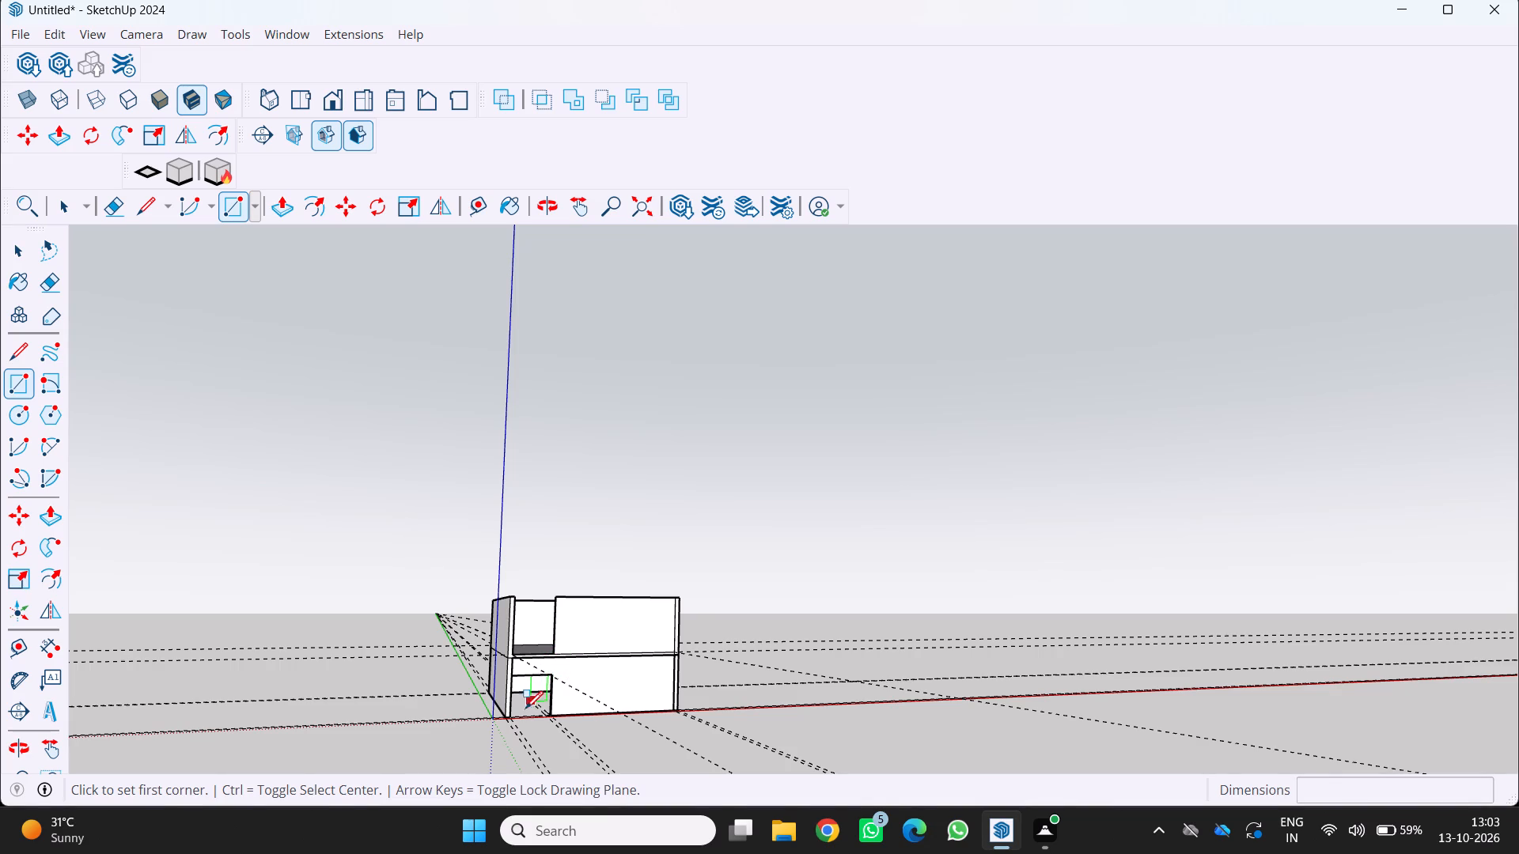
pyautogui.scroll(-1, 525, 709)
pyautogui.moveTo(523, 712); pyautogui.dragTo(487, 750, button='middle')
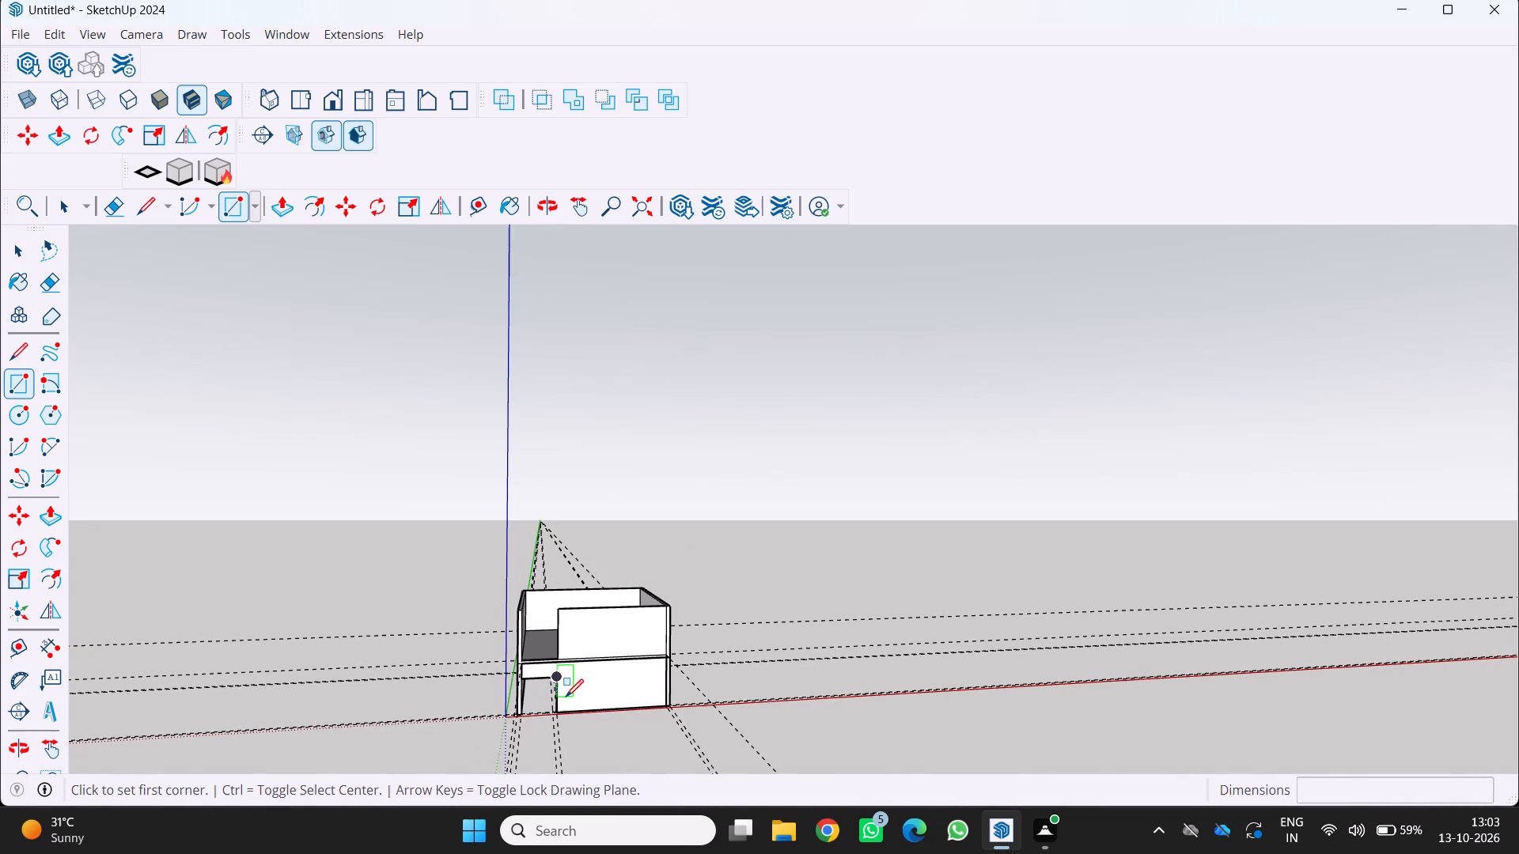
pyautogui.scroll(2, 519, 632)
pyautogui.moveTo(529, 617); pyautogui.dragTo(491, 611, button='middle')
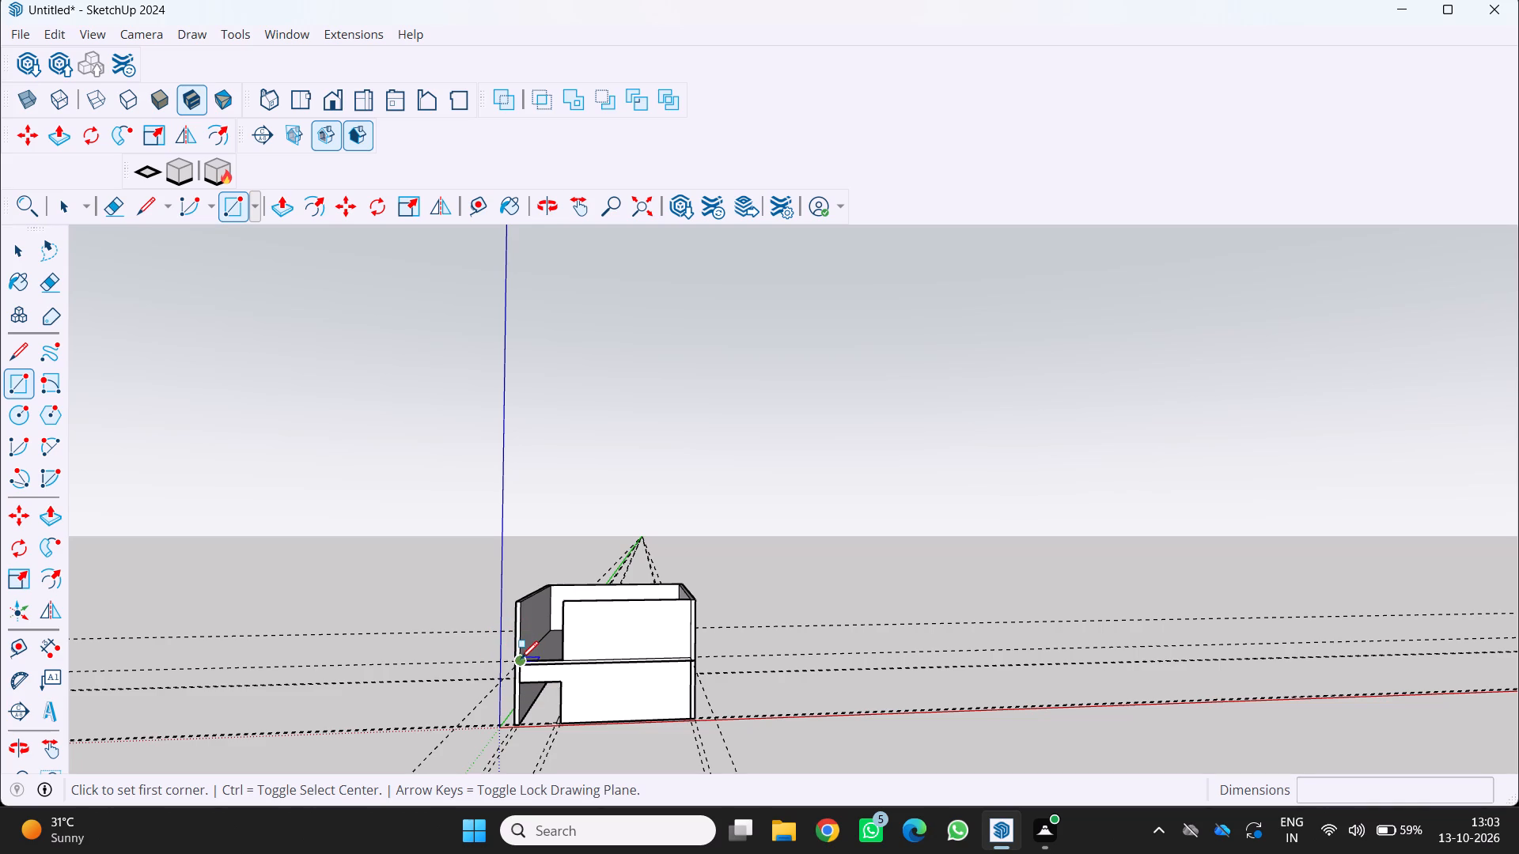
pyautogui.scroll(1, 550, 663)
pyautogui.moveTo(538, 661); pyautogui.dragTo(556, 671, button='middle')
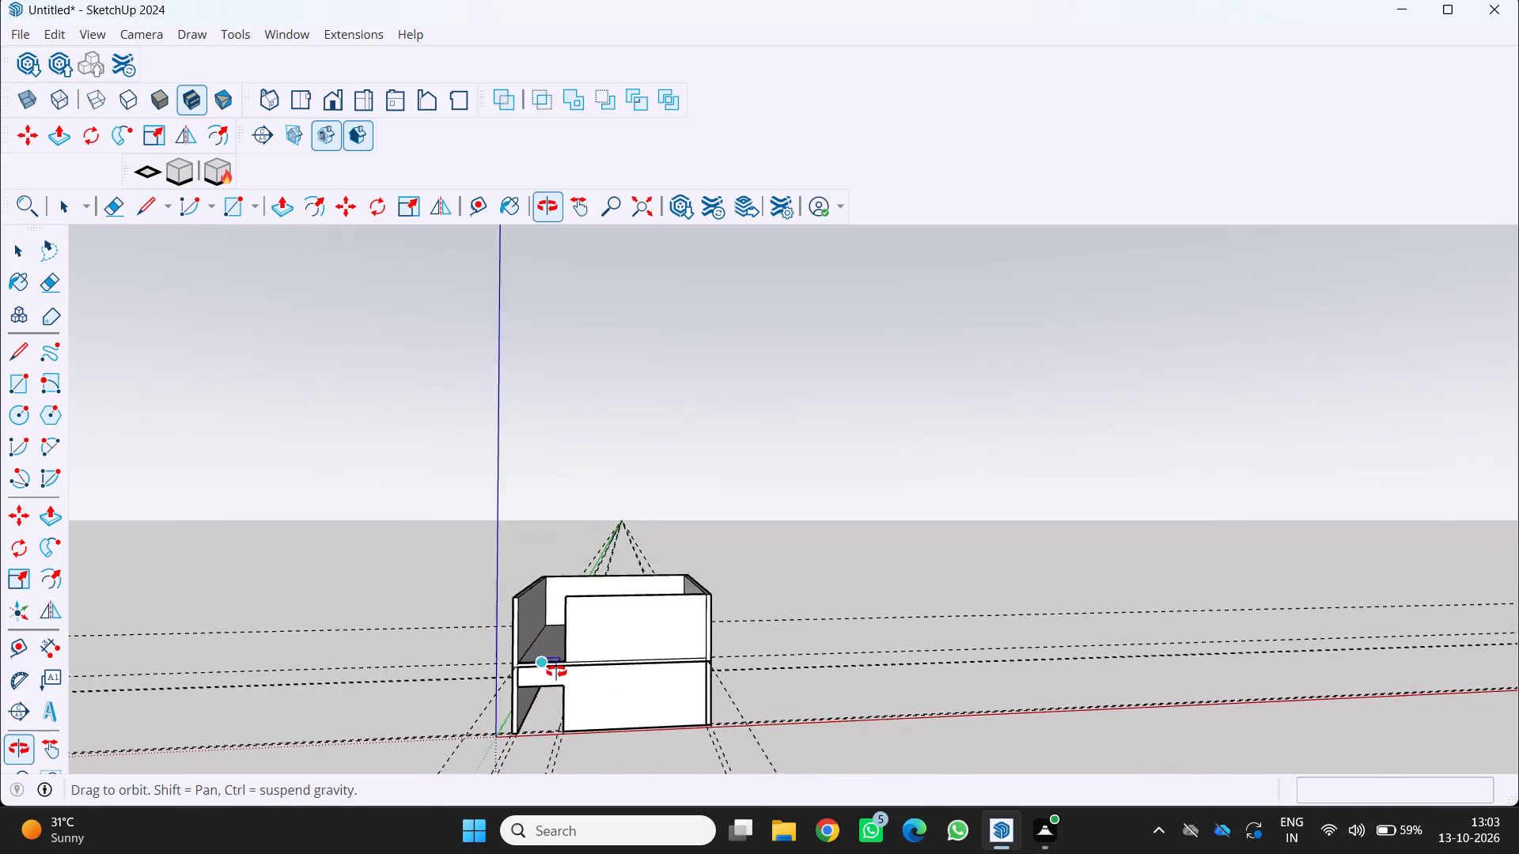
# Push/pull the upper front wall's exposed end face about 6' 11 1/2" across the gap to meet the opposite side wall.
pyautogui.moveTo(556, 671); pyautogui.dragTo(688, 672, button='middle')
pyautogui.scroll(5, 614, 660)
pyautogui.moveTo(578, 668); pyautogui.dragTo(660, 717, button='middle')
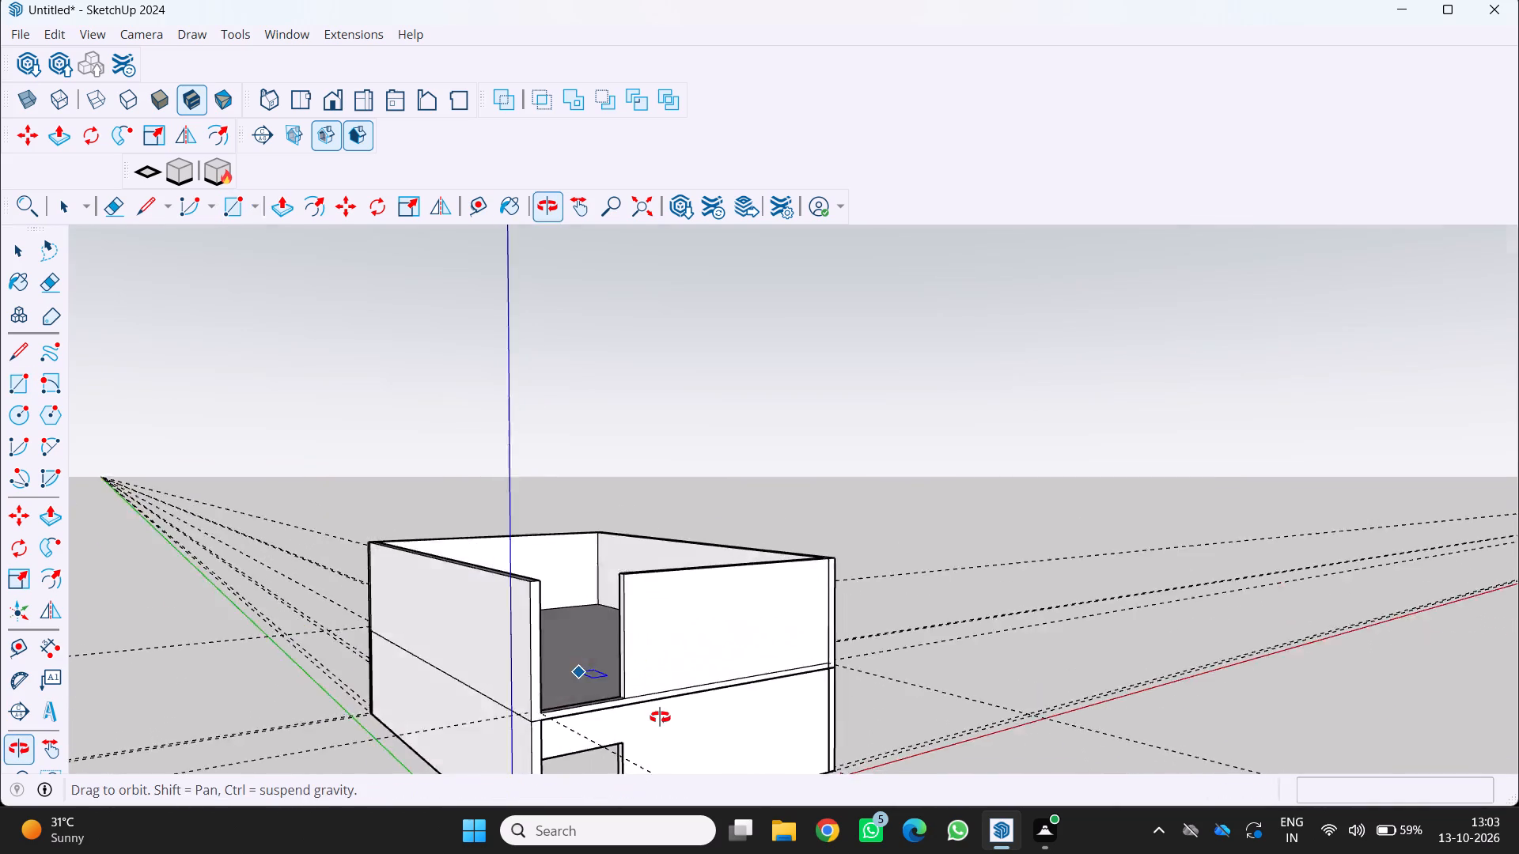
pyautogui.moveTo(660, 717); pyautogui.dragTo(705, 738, button='middle')
pyautogui.scroll(6, 722, 727)
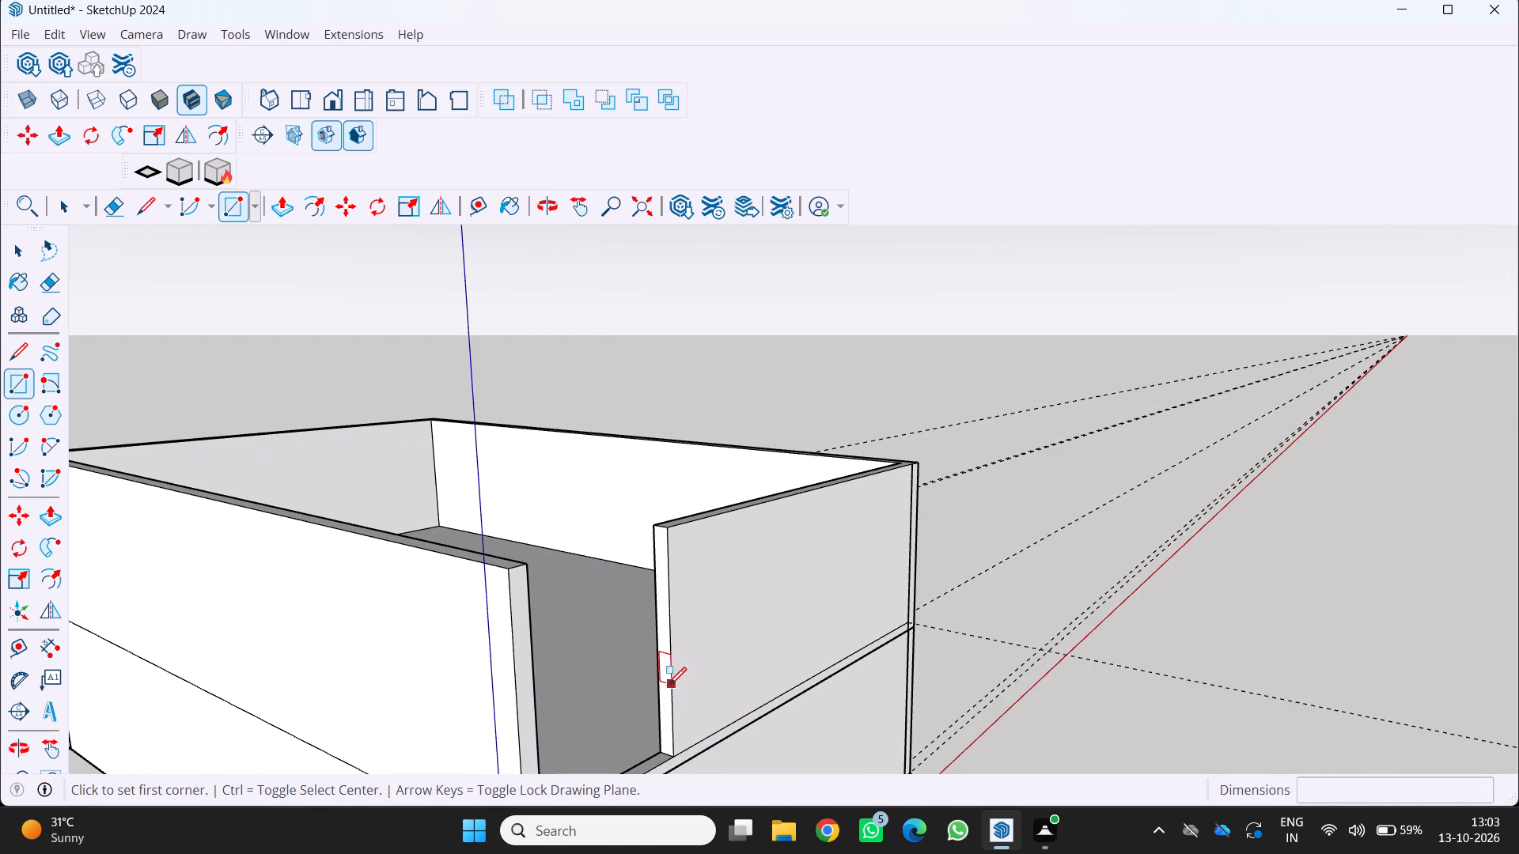
pyautogui.press('p')
pyautogui.click(659, 651)
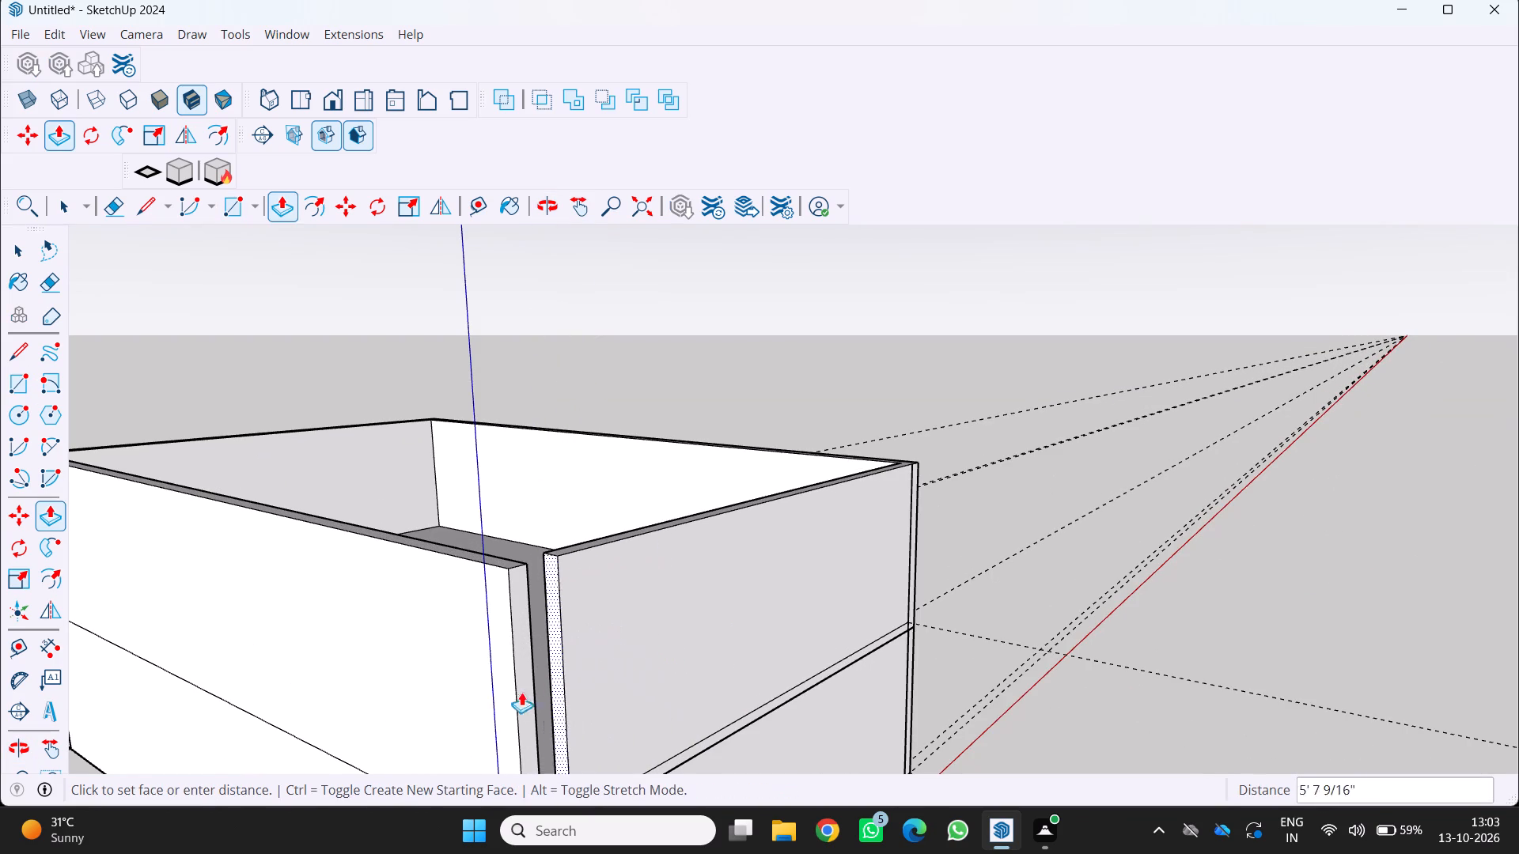
pyautogui.moveTo(396, 627); pyautogui.dragTo(350, 597, button='middle')
pyautogui.scroll(-3, 350, 597)
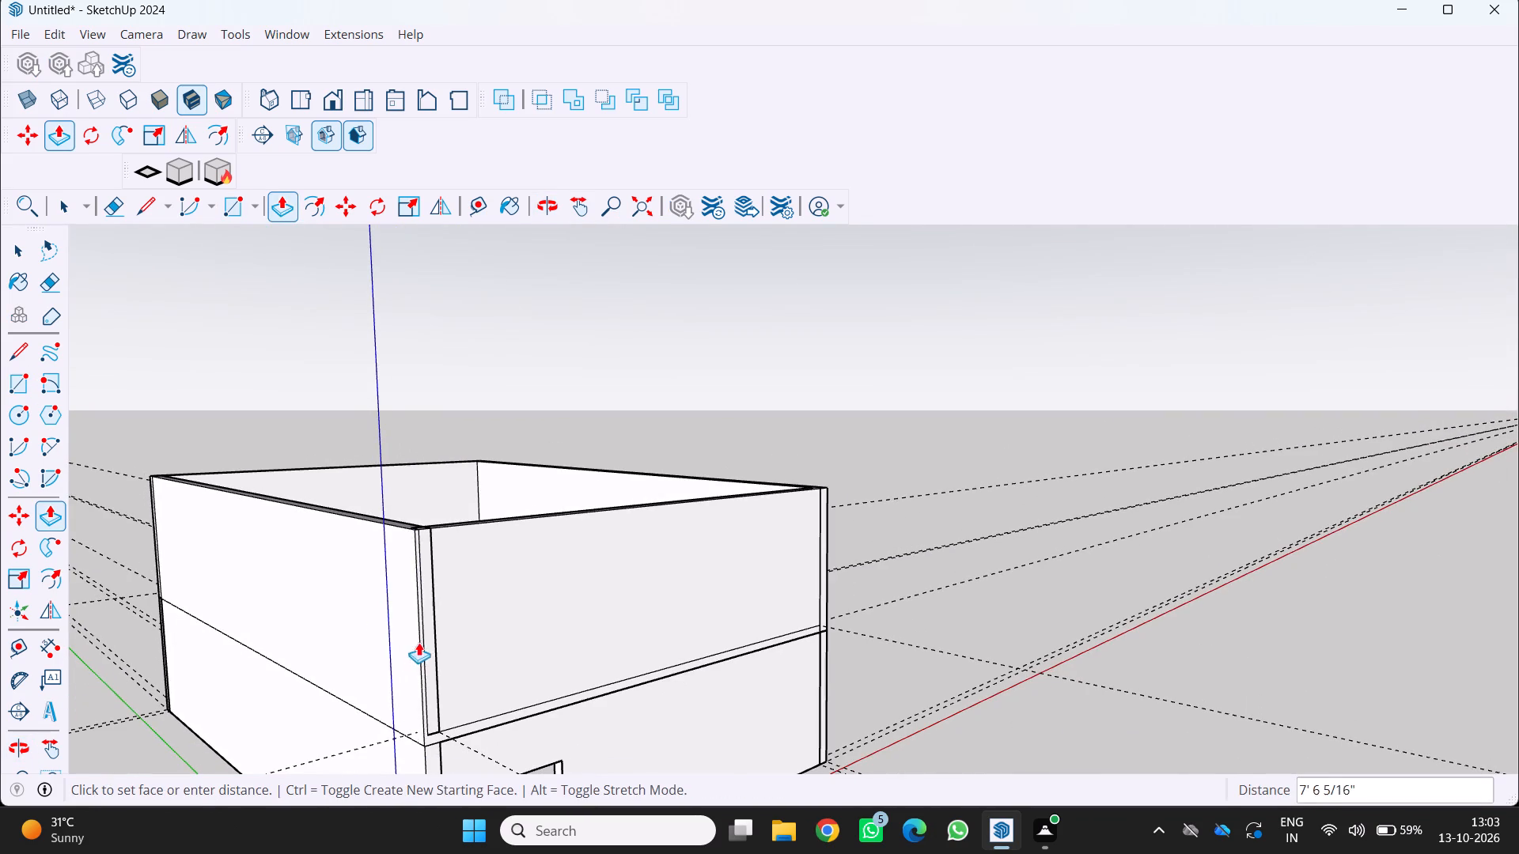
pyautogui.moveTo(418, 643); pyautogui.dragTo(337, 637, button='middle')
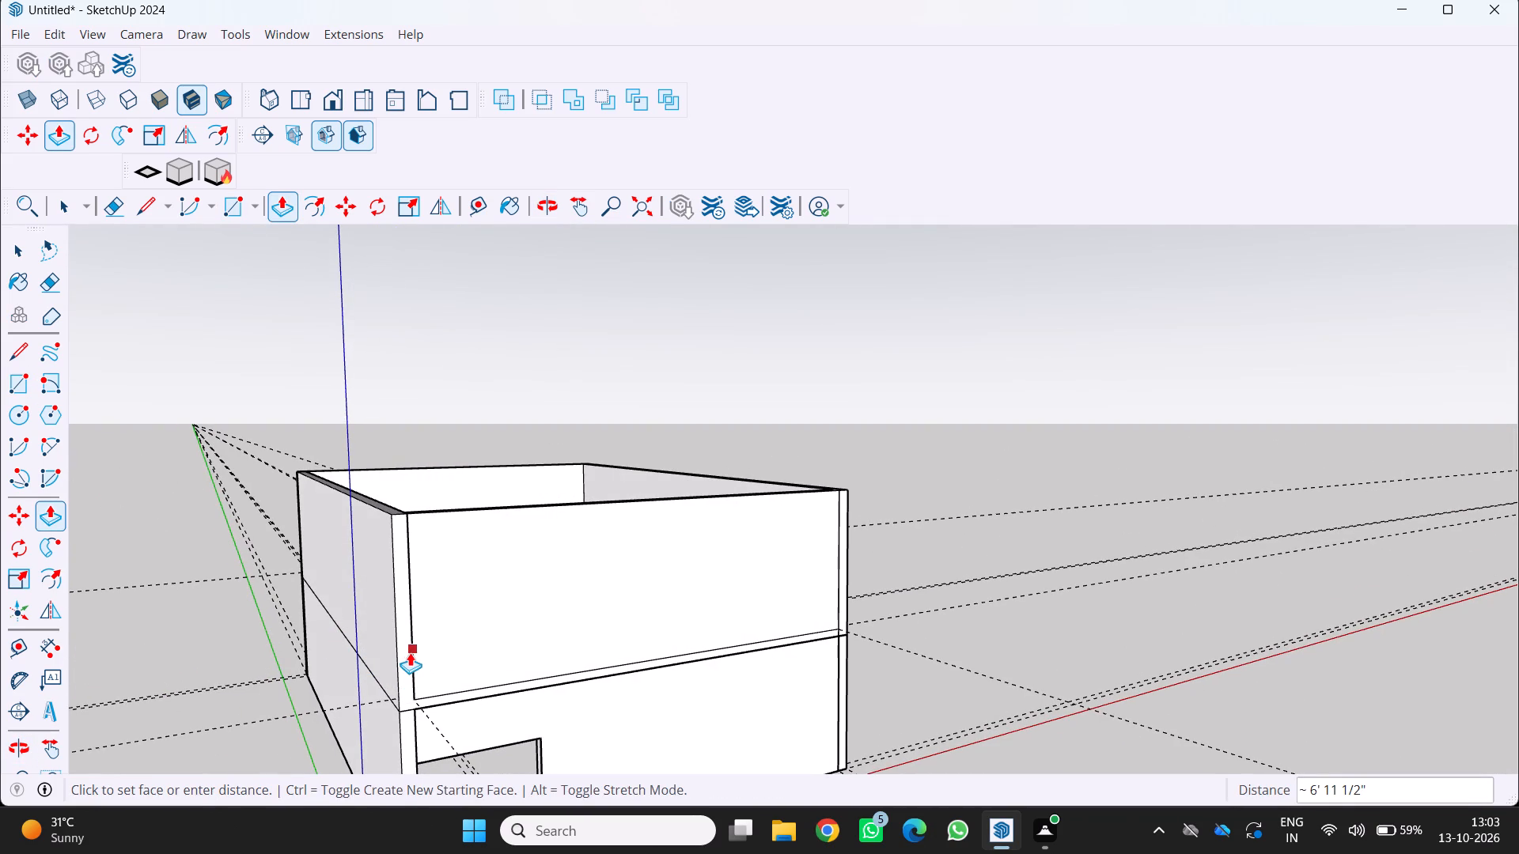
pyautogui.click(411, 654)
pyautogui.scroll(-7, 371, 682)
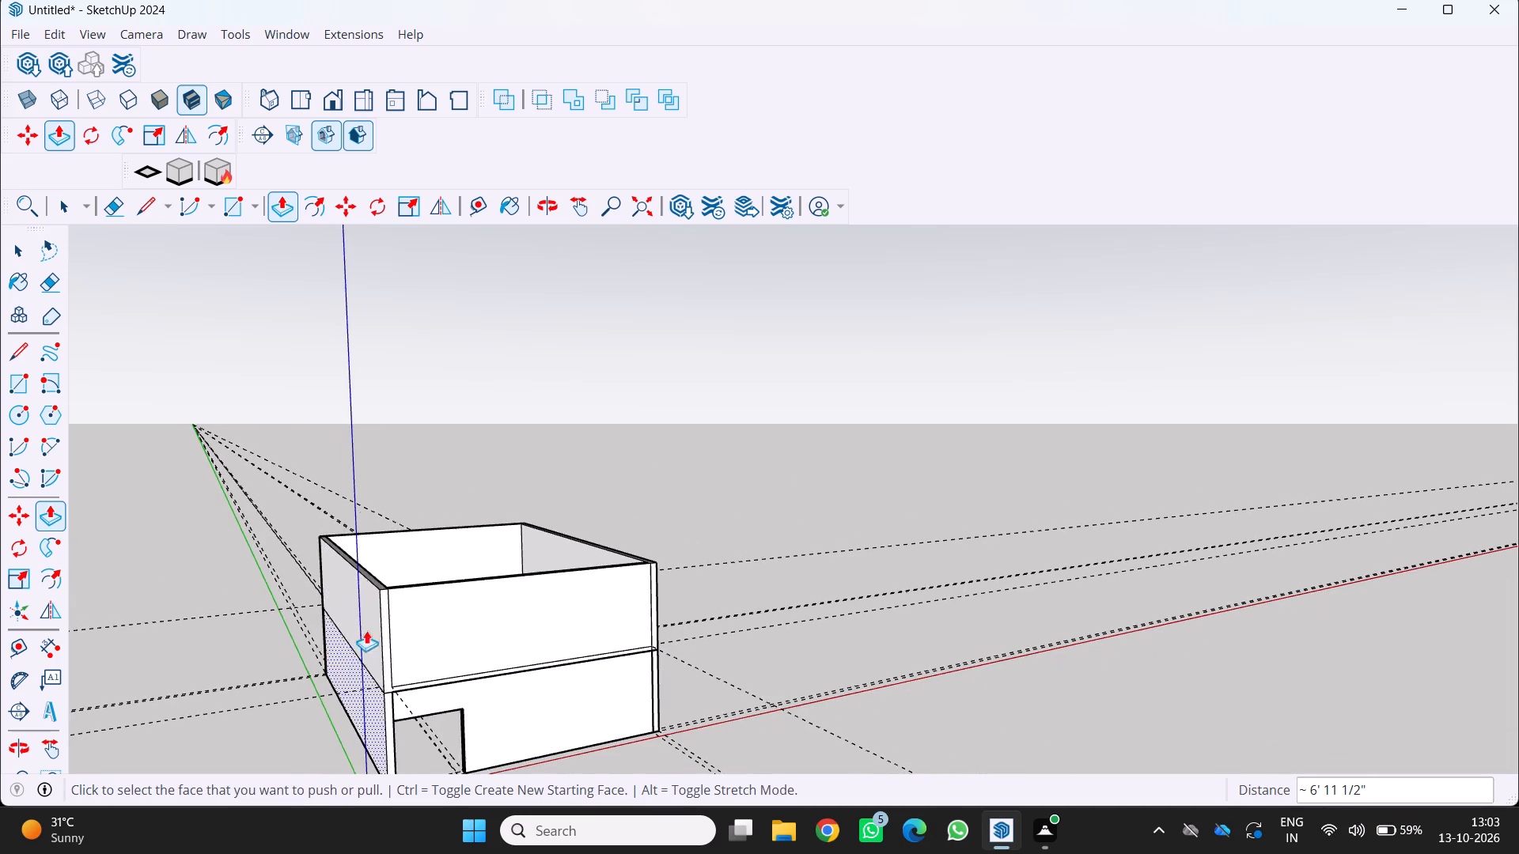
pyautogui.scroll(-2, 400, 615)
pyautogui.moveTo(749, 653); pyautogui.dragTo(592, 629, button='middle')
pyautogui.scroll(-2, 585, 633)
pyautogui.press('space')
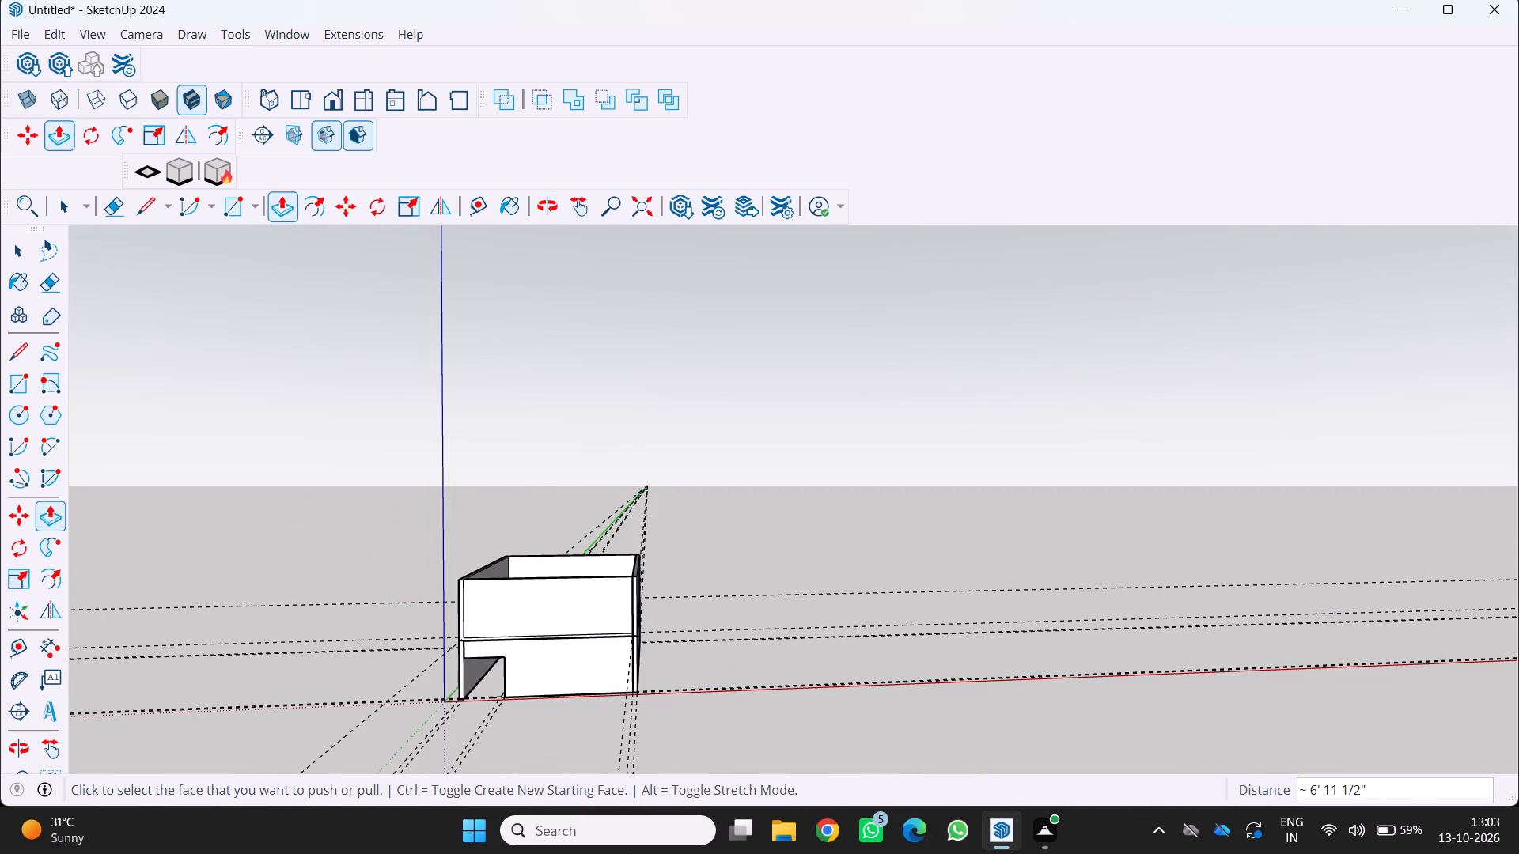
pyautogui.press('space')
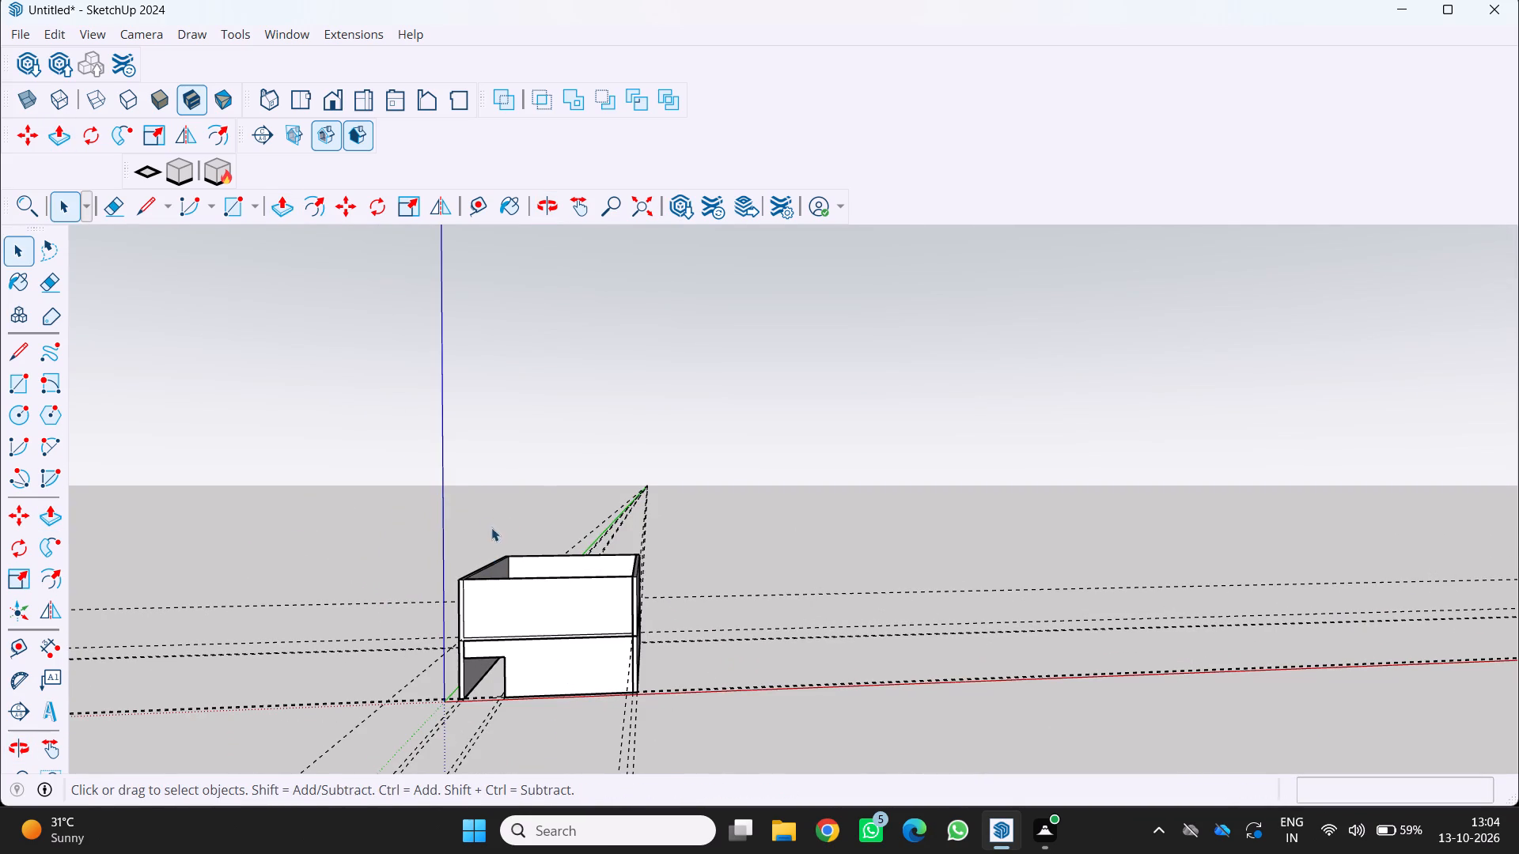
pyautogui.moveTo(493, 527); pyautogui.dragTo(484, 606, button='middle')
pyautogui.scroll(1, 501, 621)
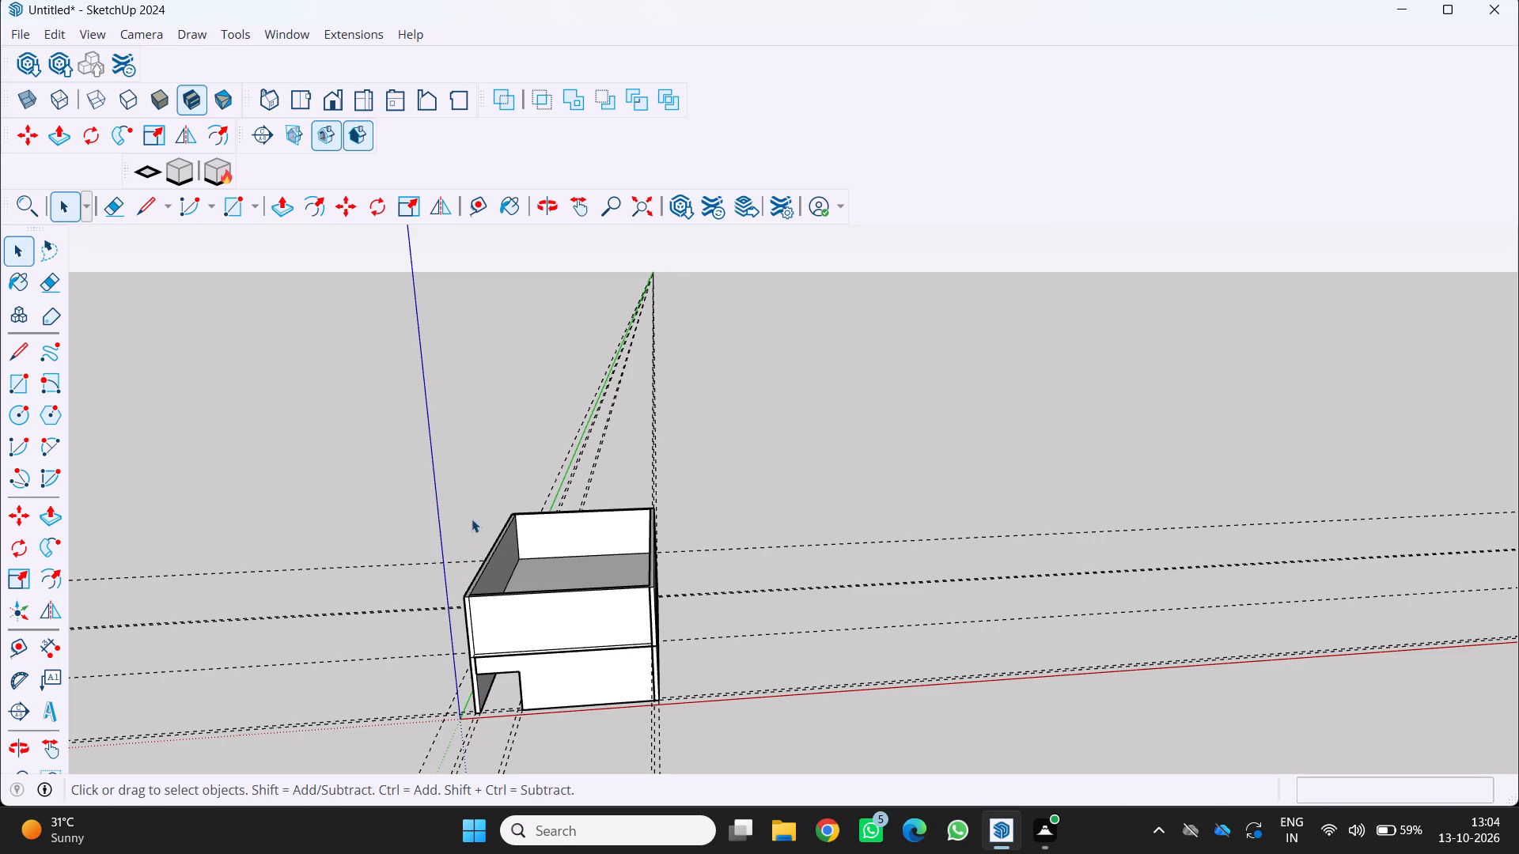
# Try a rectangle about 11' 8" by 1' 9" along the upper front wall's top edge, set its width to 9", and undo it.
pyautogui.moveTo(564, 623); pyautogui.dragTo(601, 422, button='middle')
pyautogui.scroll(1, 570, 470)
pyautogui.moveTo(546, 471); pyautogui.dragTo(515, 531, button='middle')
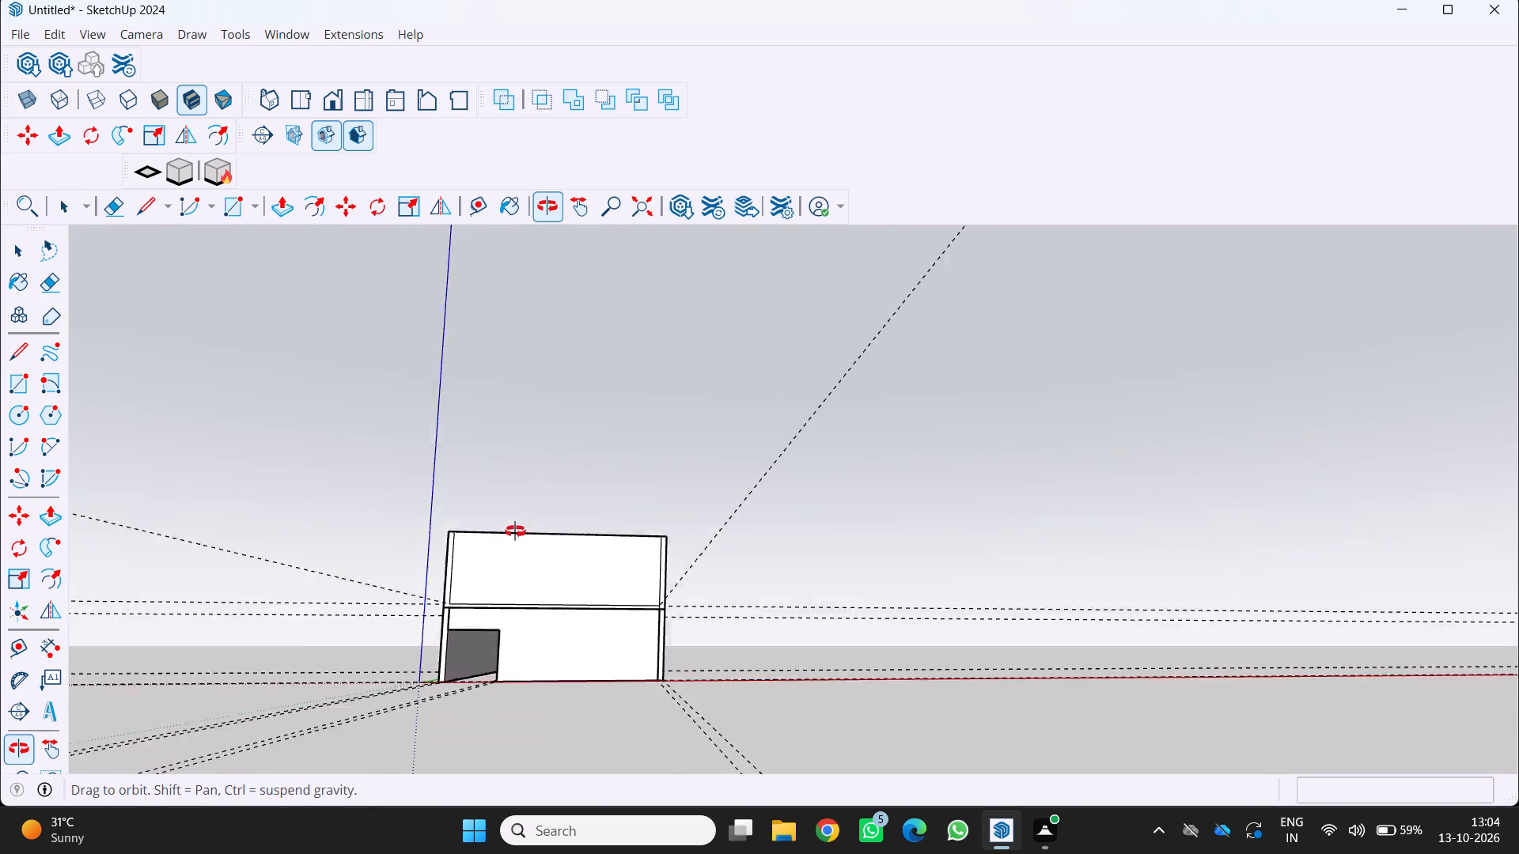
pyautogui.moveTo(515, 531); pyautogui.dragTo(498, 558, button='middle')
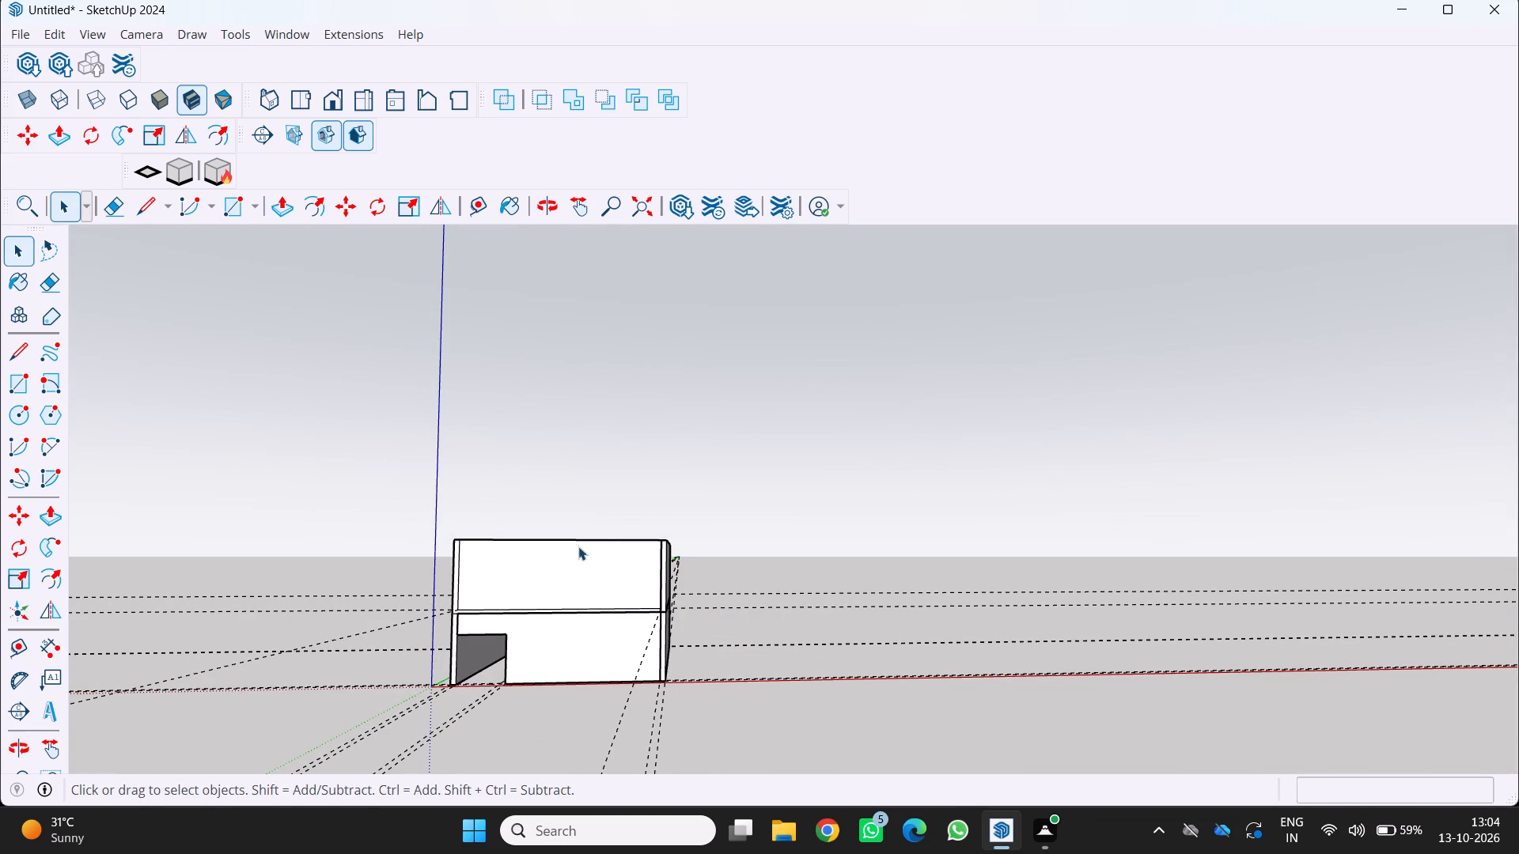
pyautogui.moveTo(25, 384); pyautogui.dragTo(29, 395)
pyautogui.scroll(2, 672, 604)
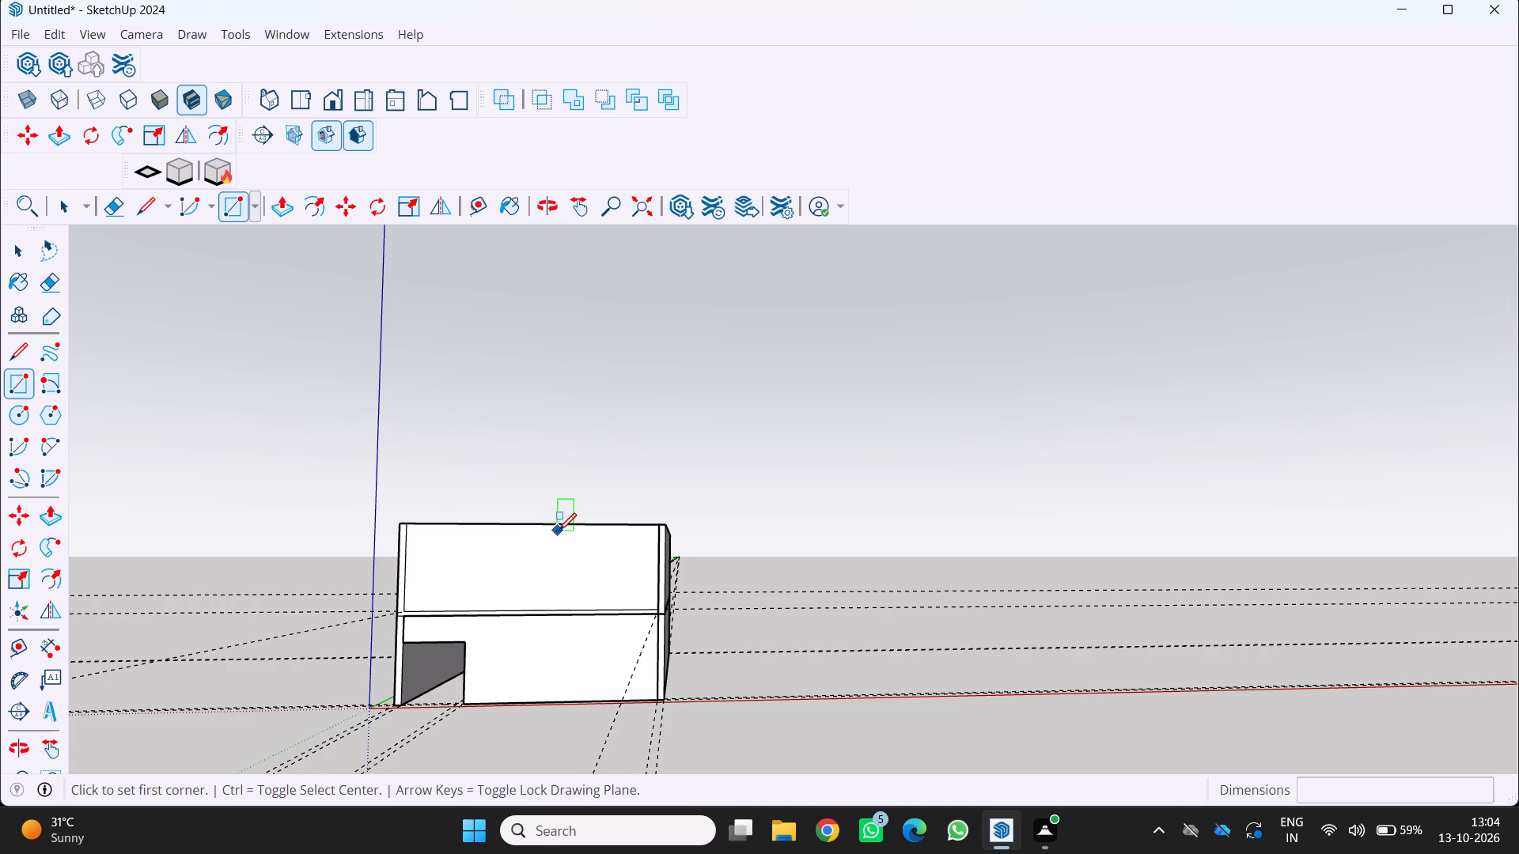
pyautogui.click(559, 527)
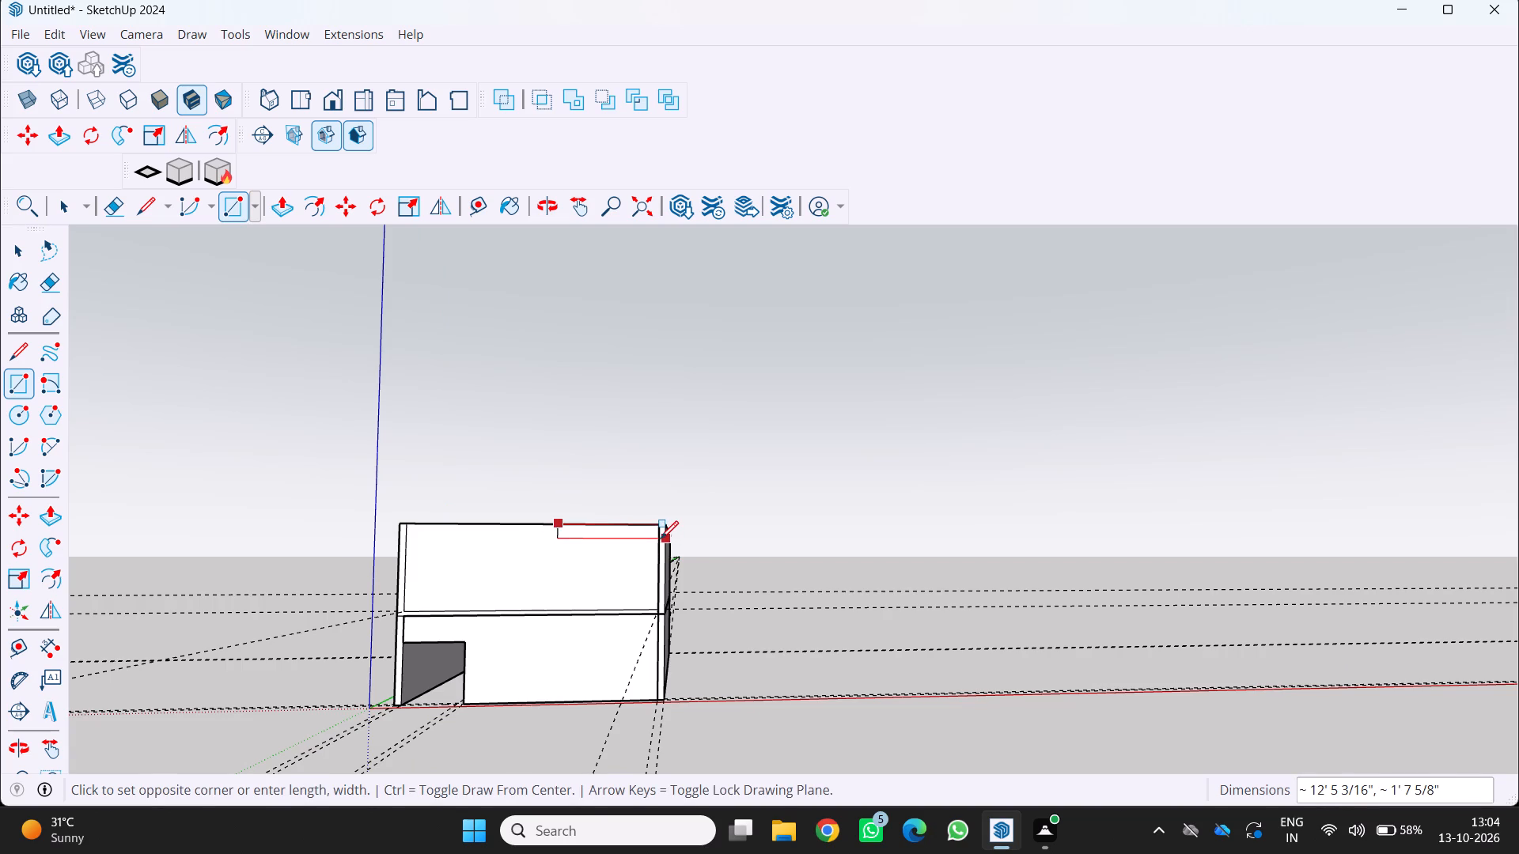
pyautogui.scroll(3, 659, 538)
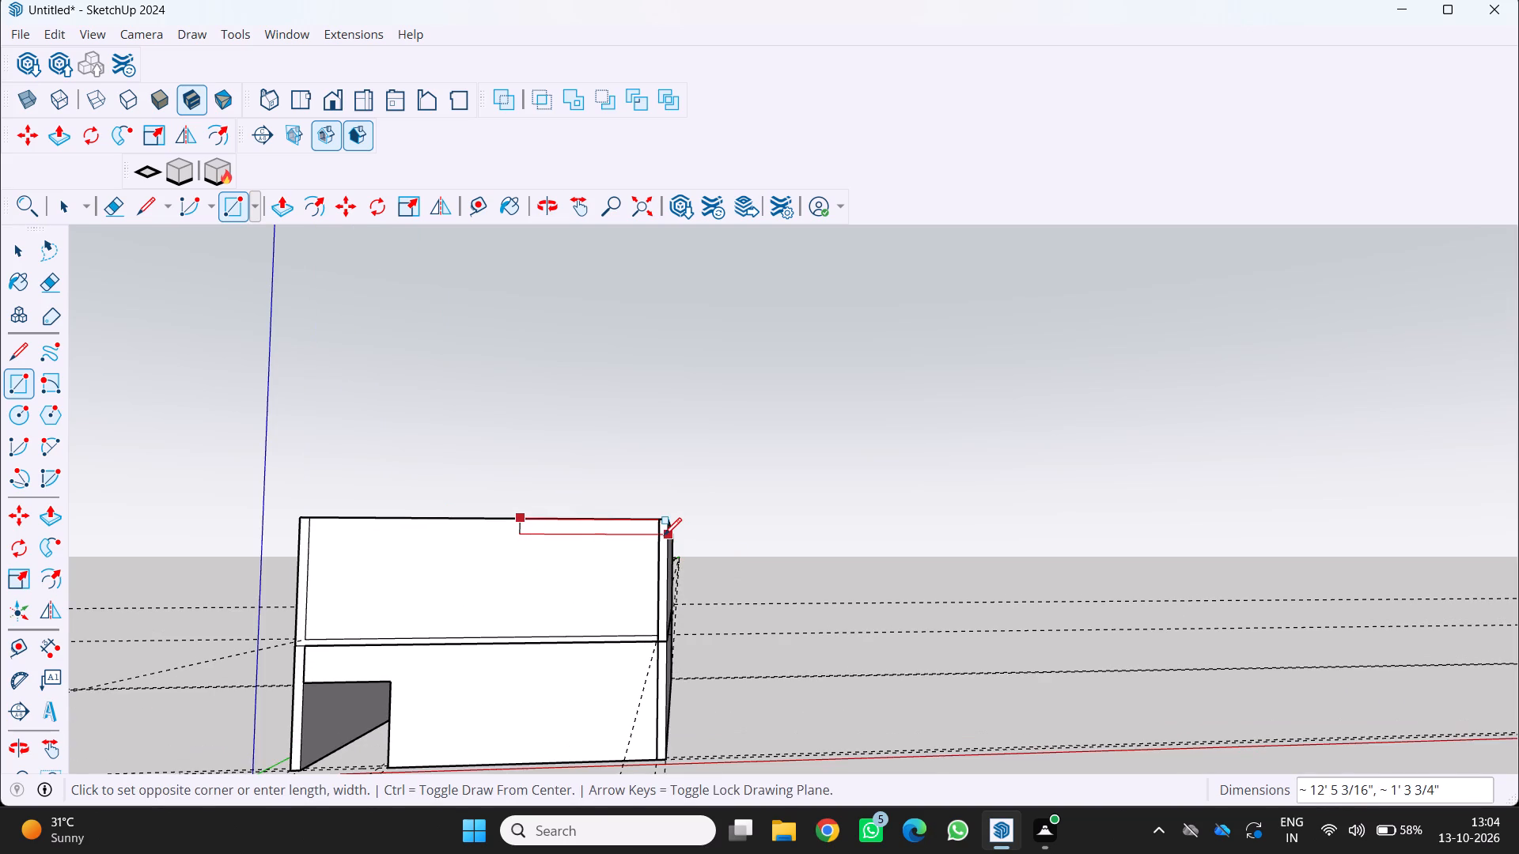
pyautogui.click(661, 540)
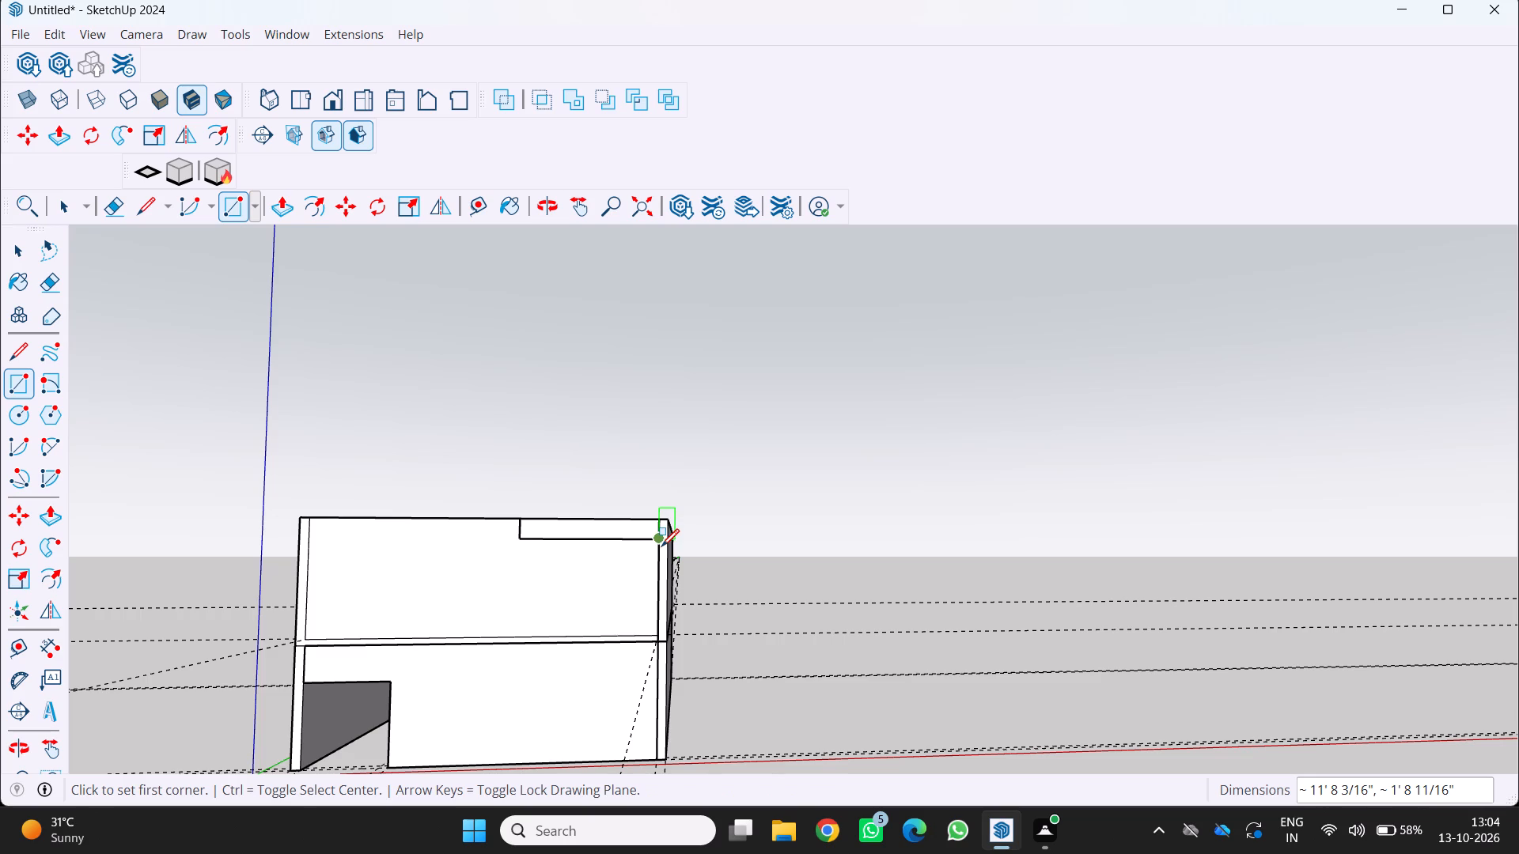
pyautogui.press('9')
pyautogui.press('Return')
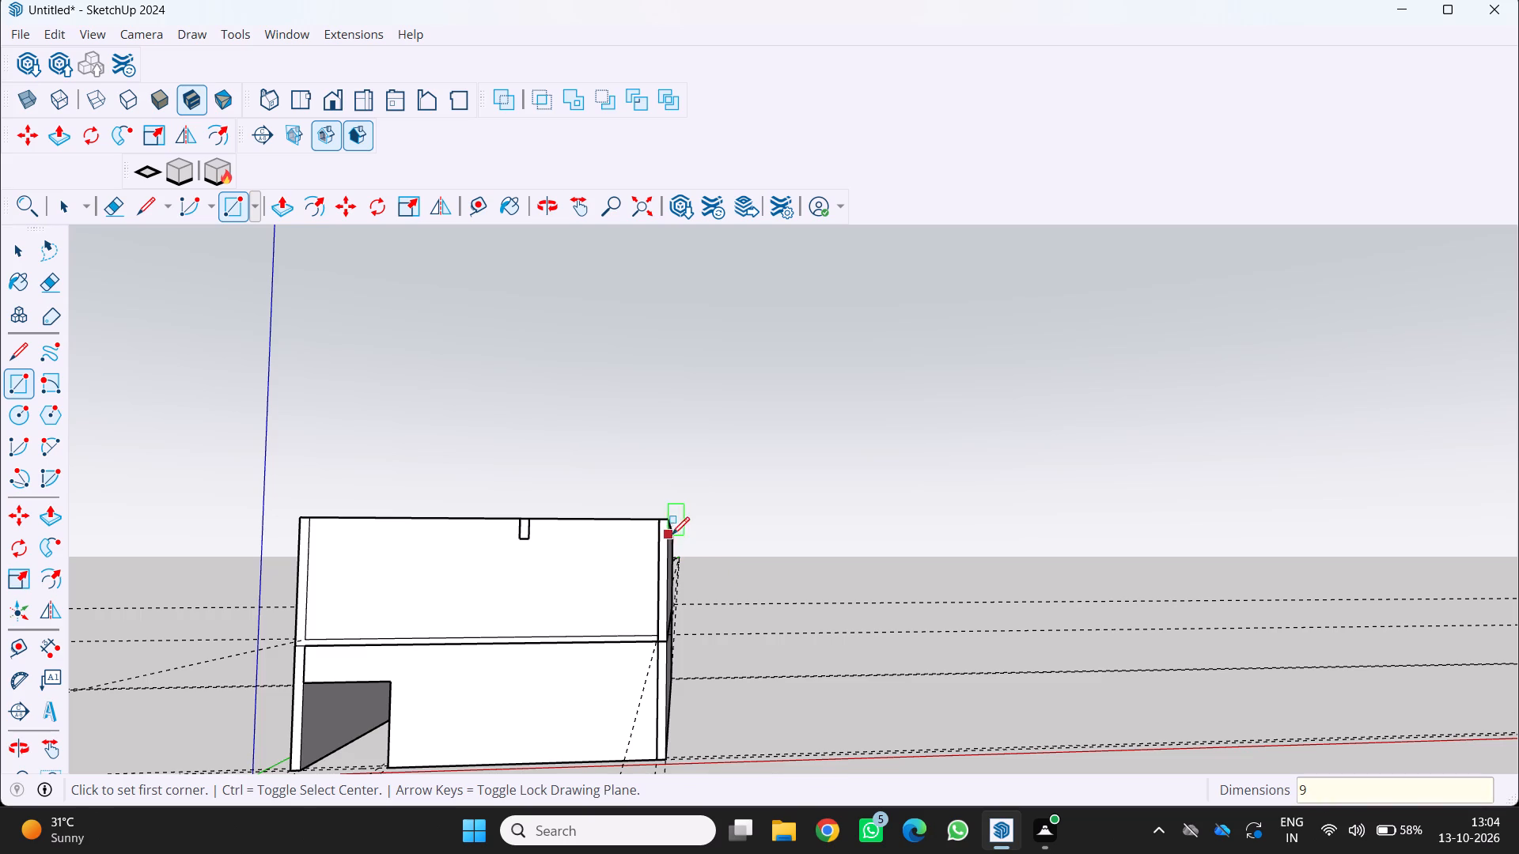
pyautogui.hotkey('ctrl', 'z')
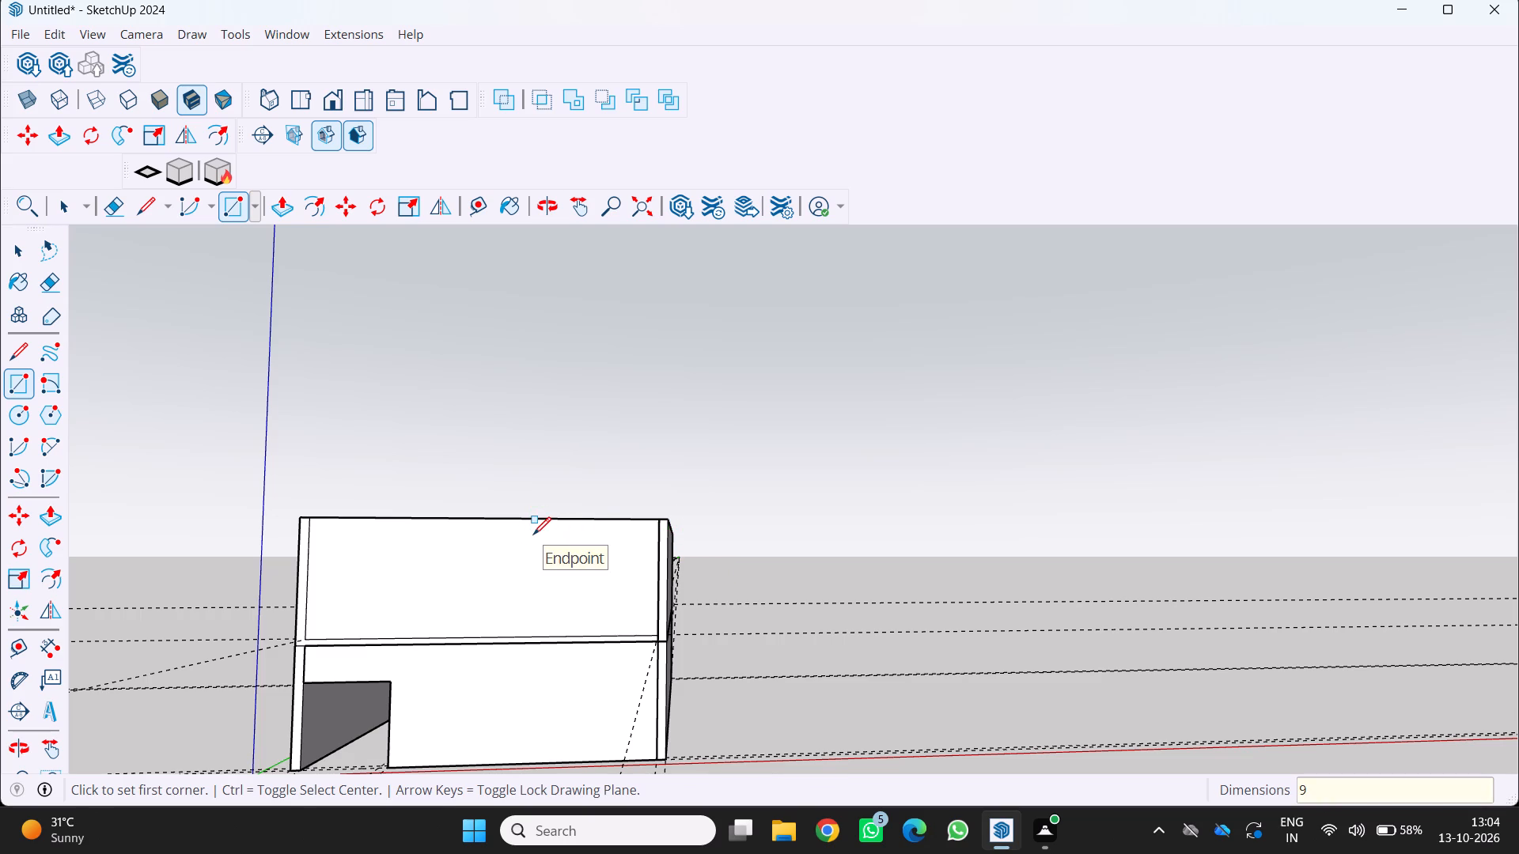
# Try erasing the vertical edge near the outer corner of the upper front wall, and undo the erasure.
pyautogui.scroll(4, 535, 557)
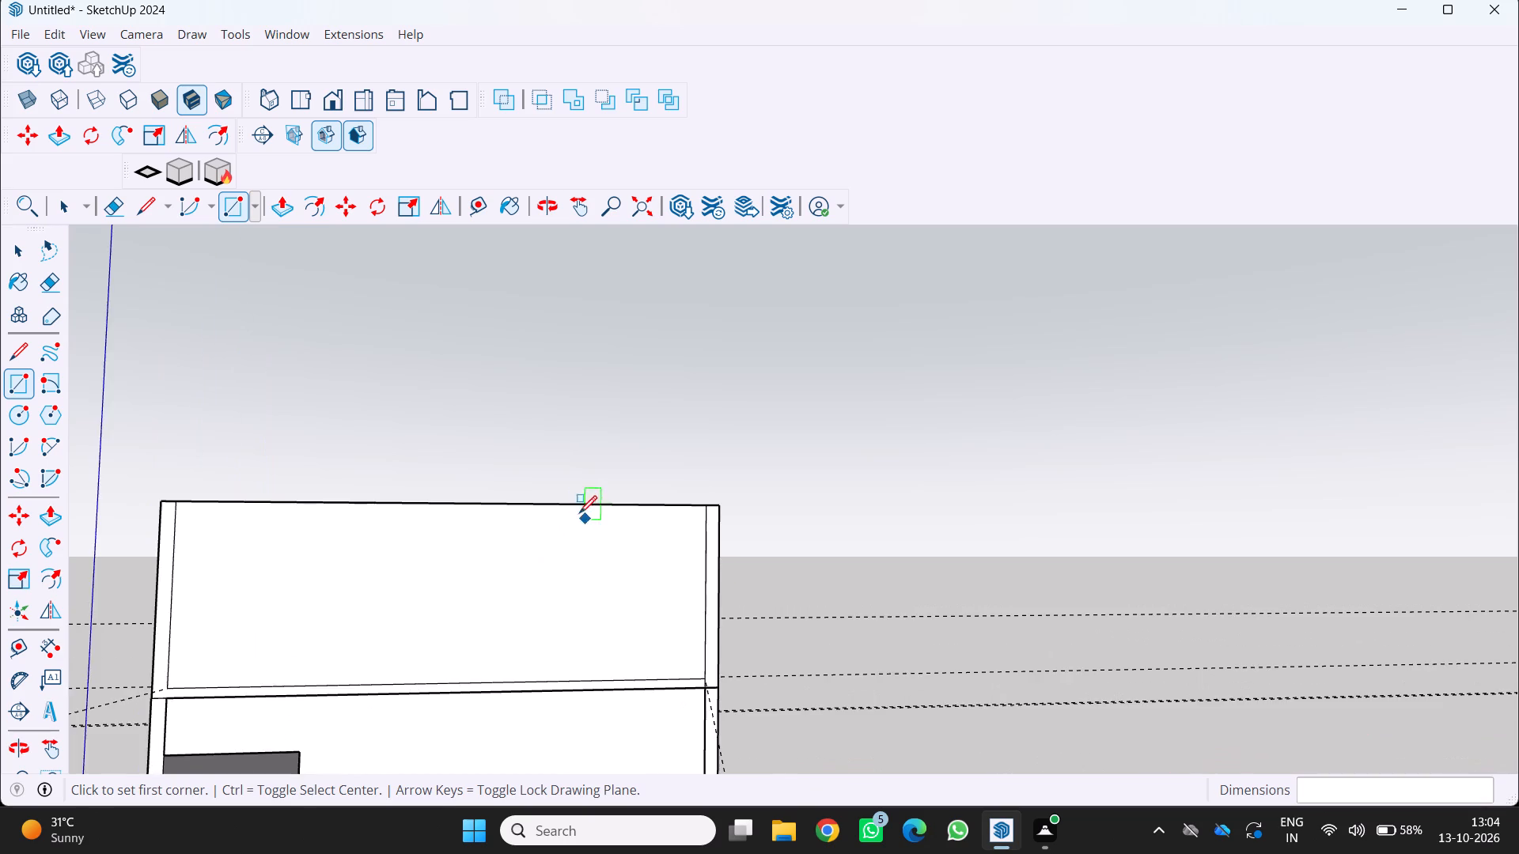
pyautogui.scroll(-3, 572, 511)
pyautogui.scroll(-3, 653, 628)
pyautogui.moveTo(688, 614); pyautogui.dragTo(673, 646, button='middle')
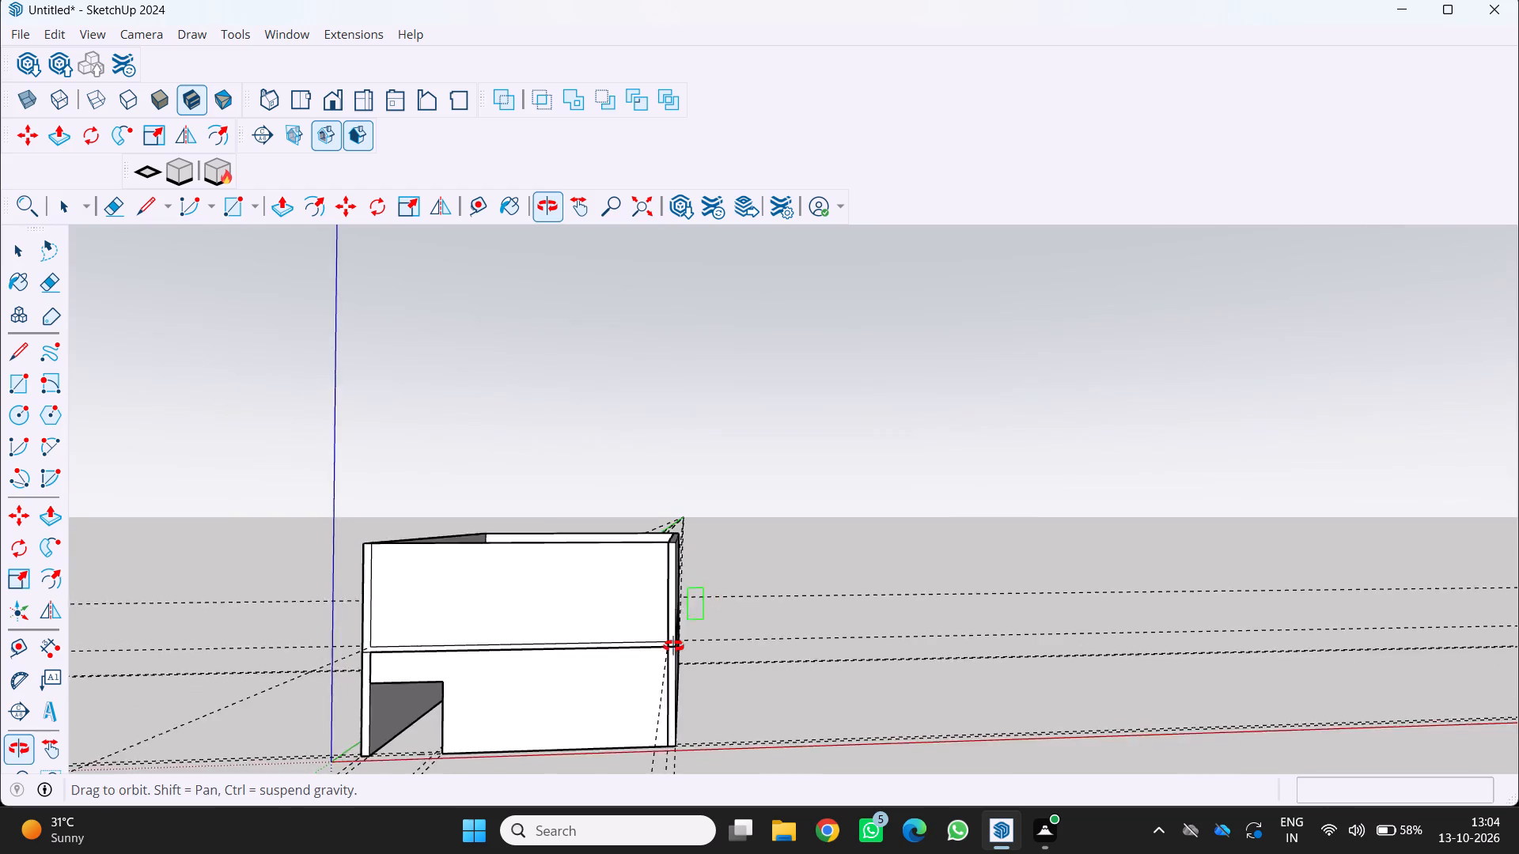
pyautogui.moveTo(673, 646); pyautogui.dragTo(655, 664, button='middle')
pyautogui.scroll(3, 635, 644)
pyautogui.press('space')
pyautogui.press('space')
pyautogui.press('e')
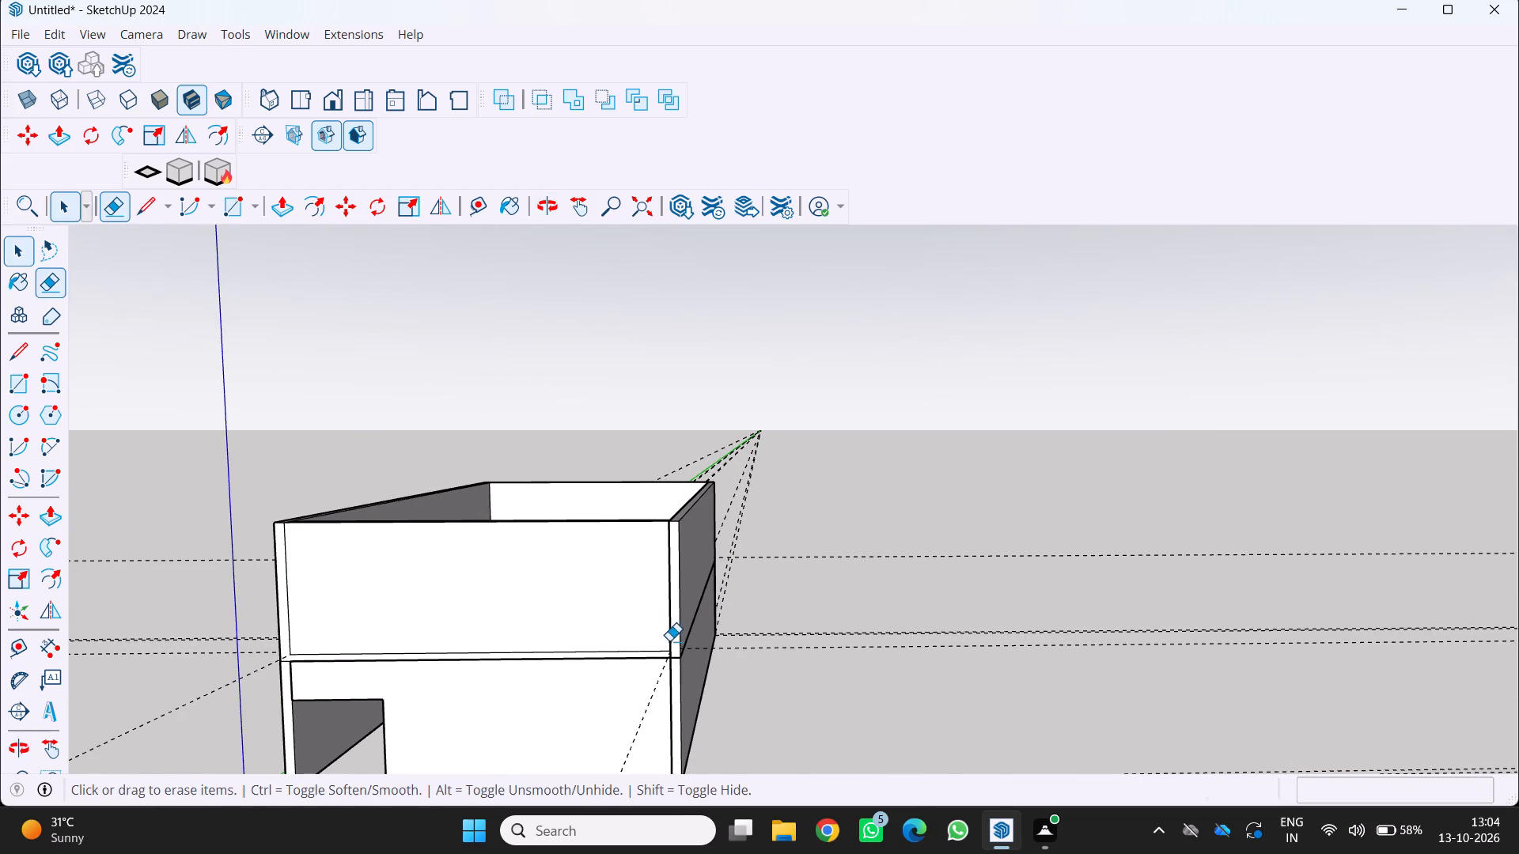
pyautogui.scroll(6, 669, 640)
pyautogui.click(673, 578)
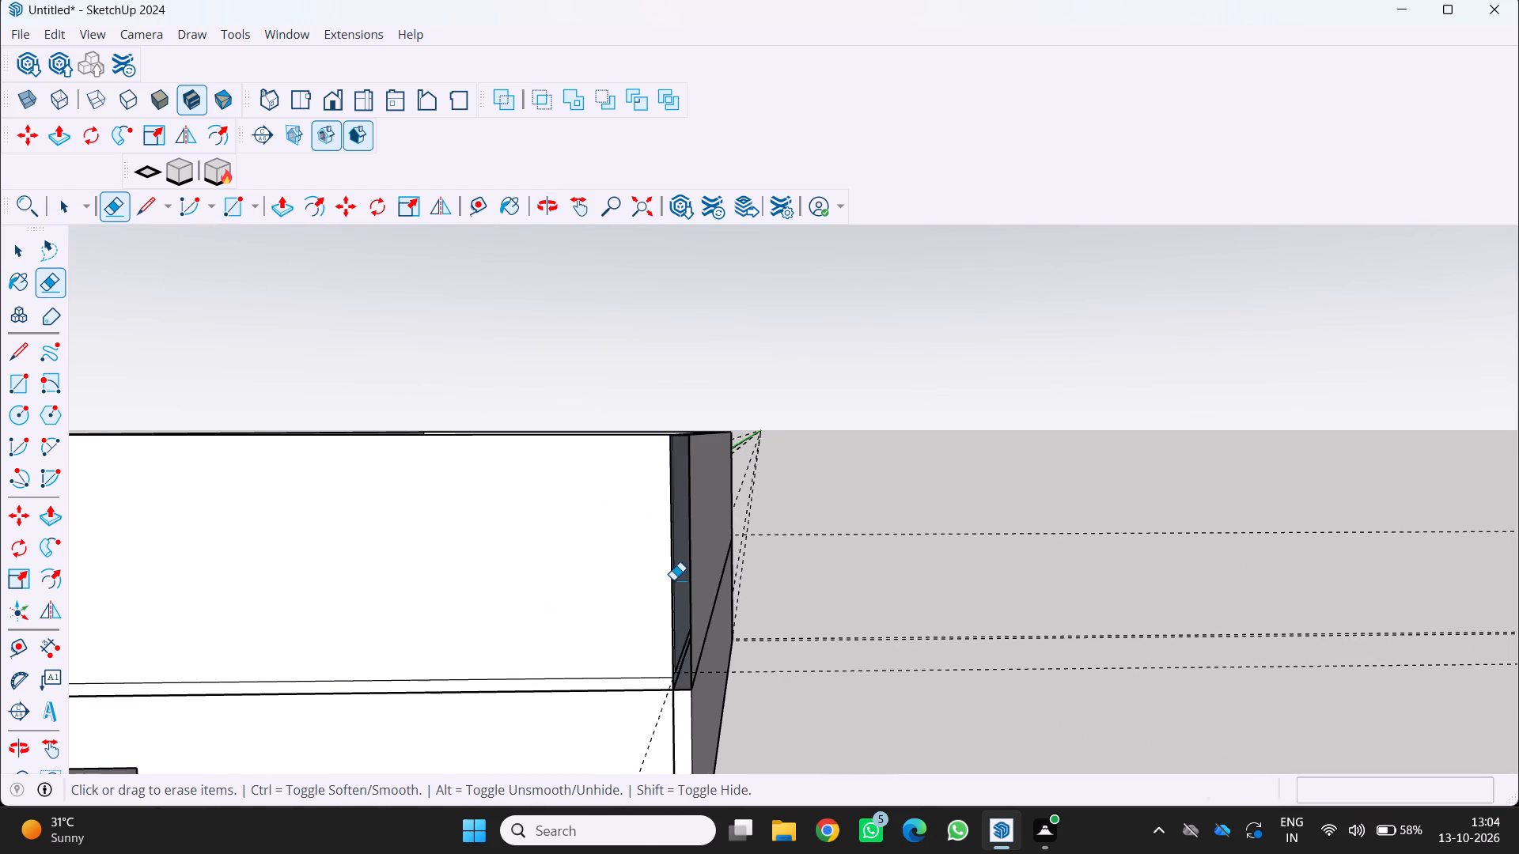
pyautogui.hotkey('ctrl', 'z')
# Draw a rectangle about 11' 4" by 1' 8" along the upper front wall's top edge, ending at the solid-side outer corner.
pyautogui.scroll(-2, 655, 592)
pyautogui.moveTo(648, 598); pyautogui.dragTo(756, 701, button='middle')
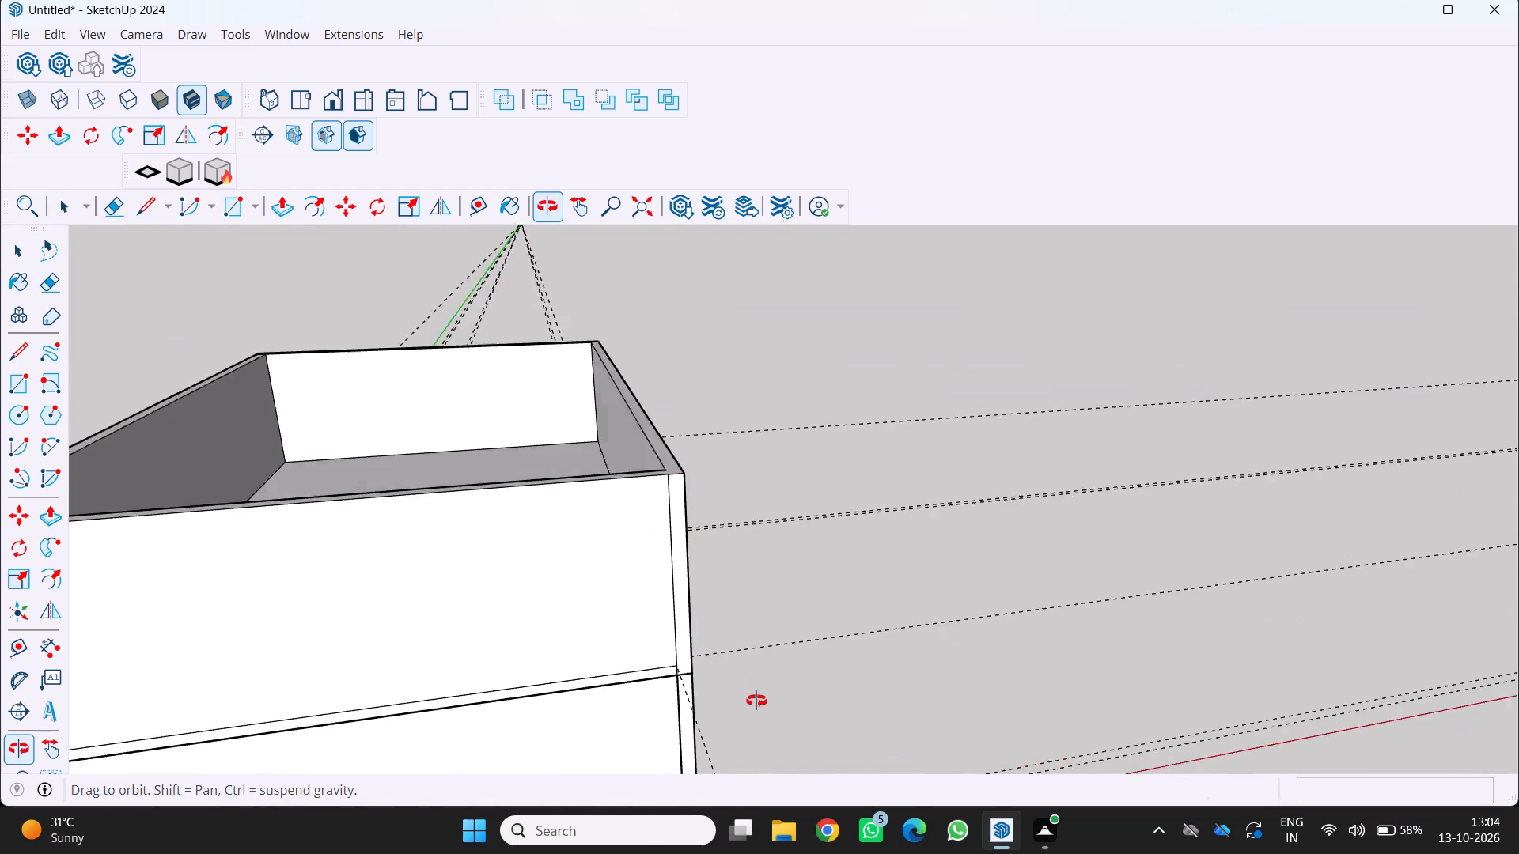
pyautogui.moveTo(756, 701); pyautogui.dragTo(757, 701, button='middle')
pyautogui.scroll(-2, 750, 685)
pyautogui.moveTo(684, 638); pyautogui.dragTo(638, 610, button='middle')
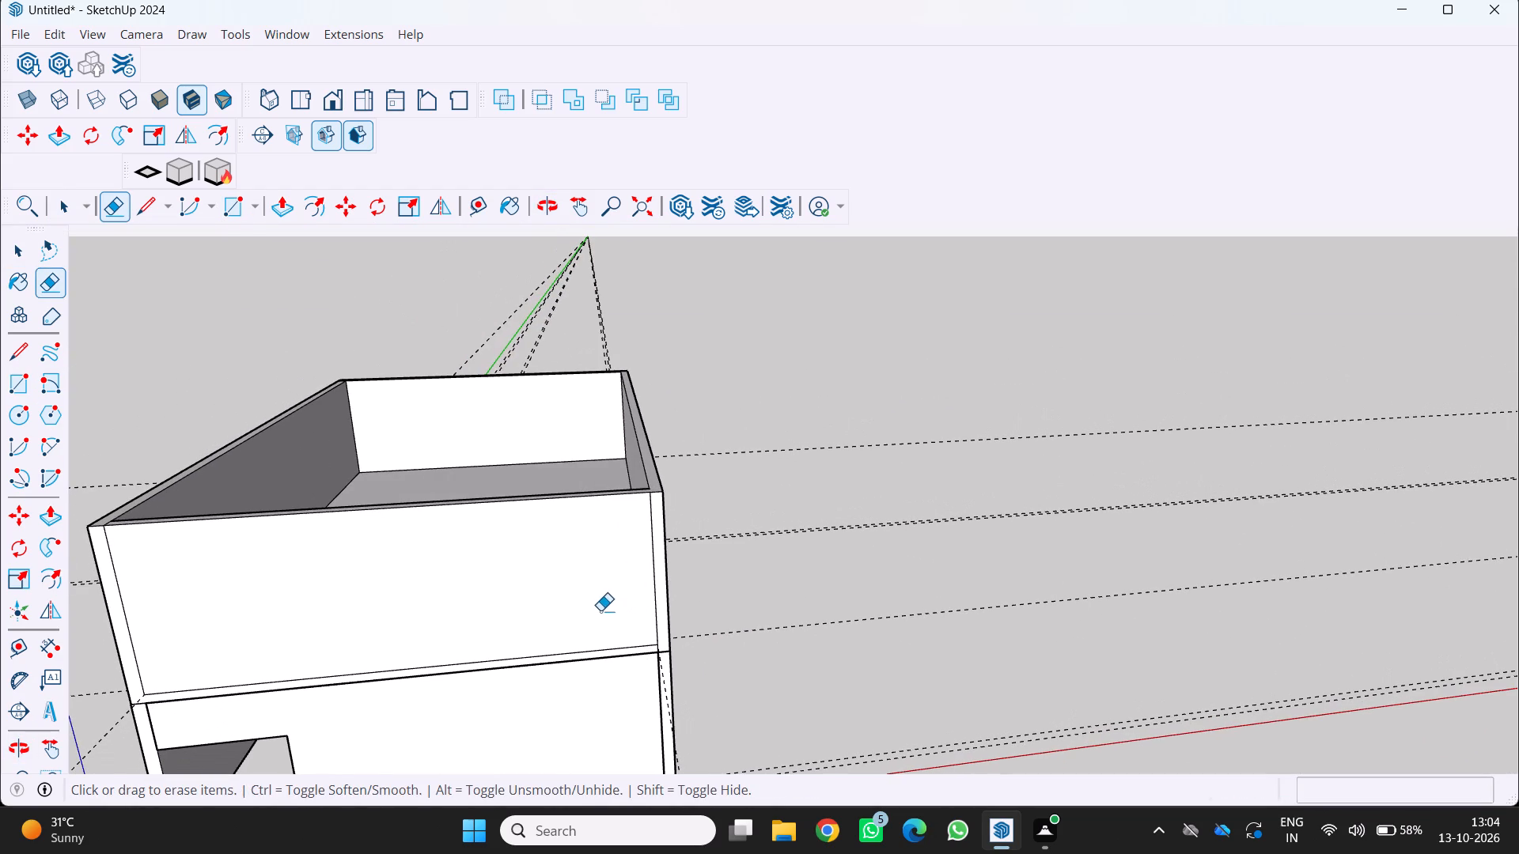
pyautogui.press('space')
pyautogui.press('space')
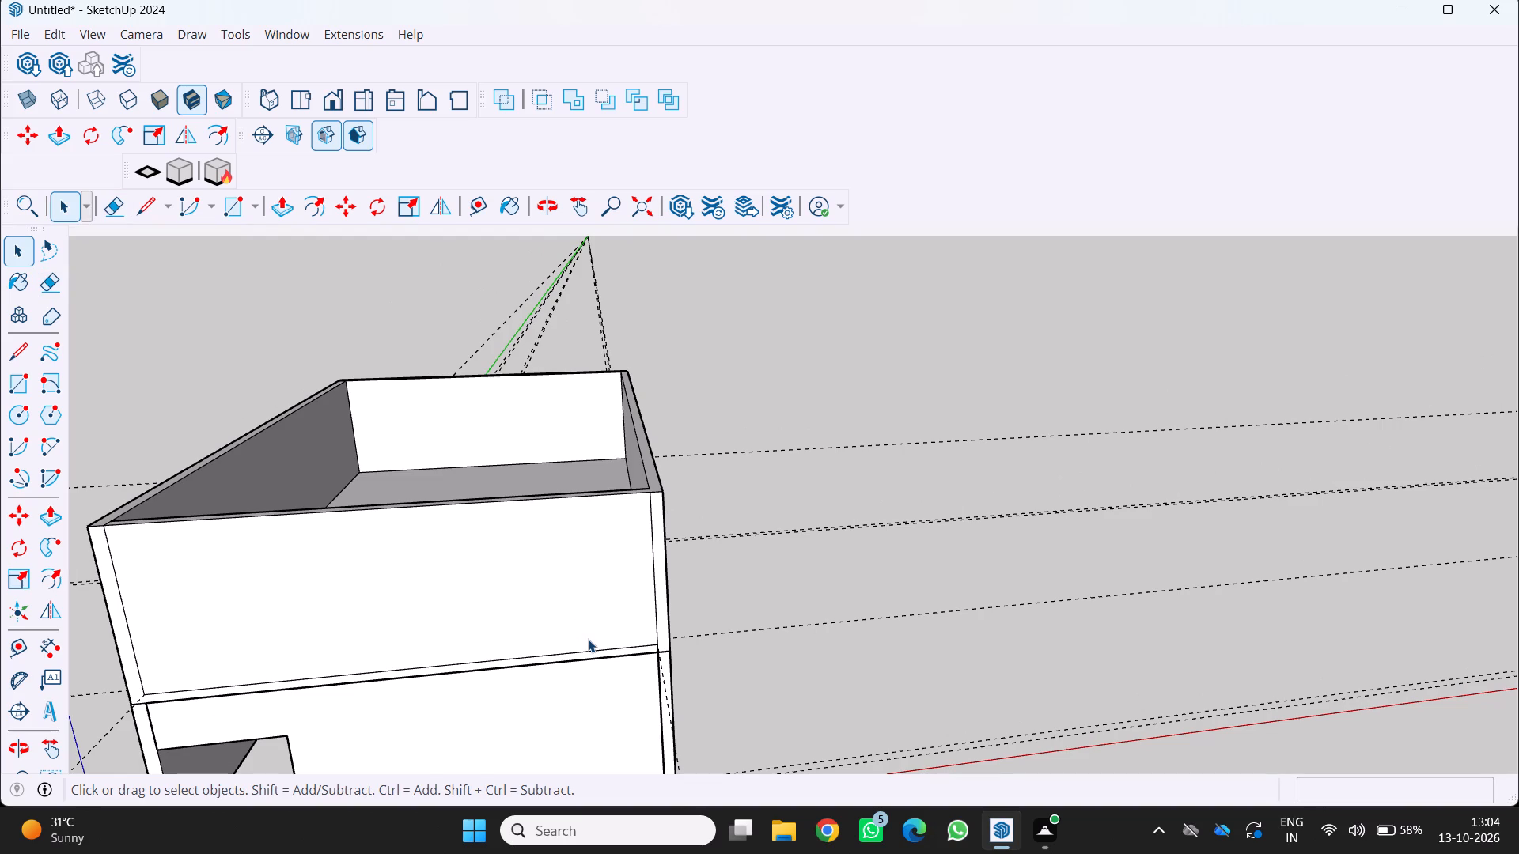
pyautogui.moveTo(608, 528); pyautogui.dragTo(604, 458, button='middle')
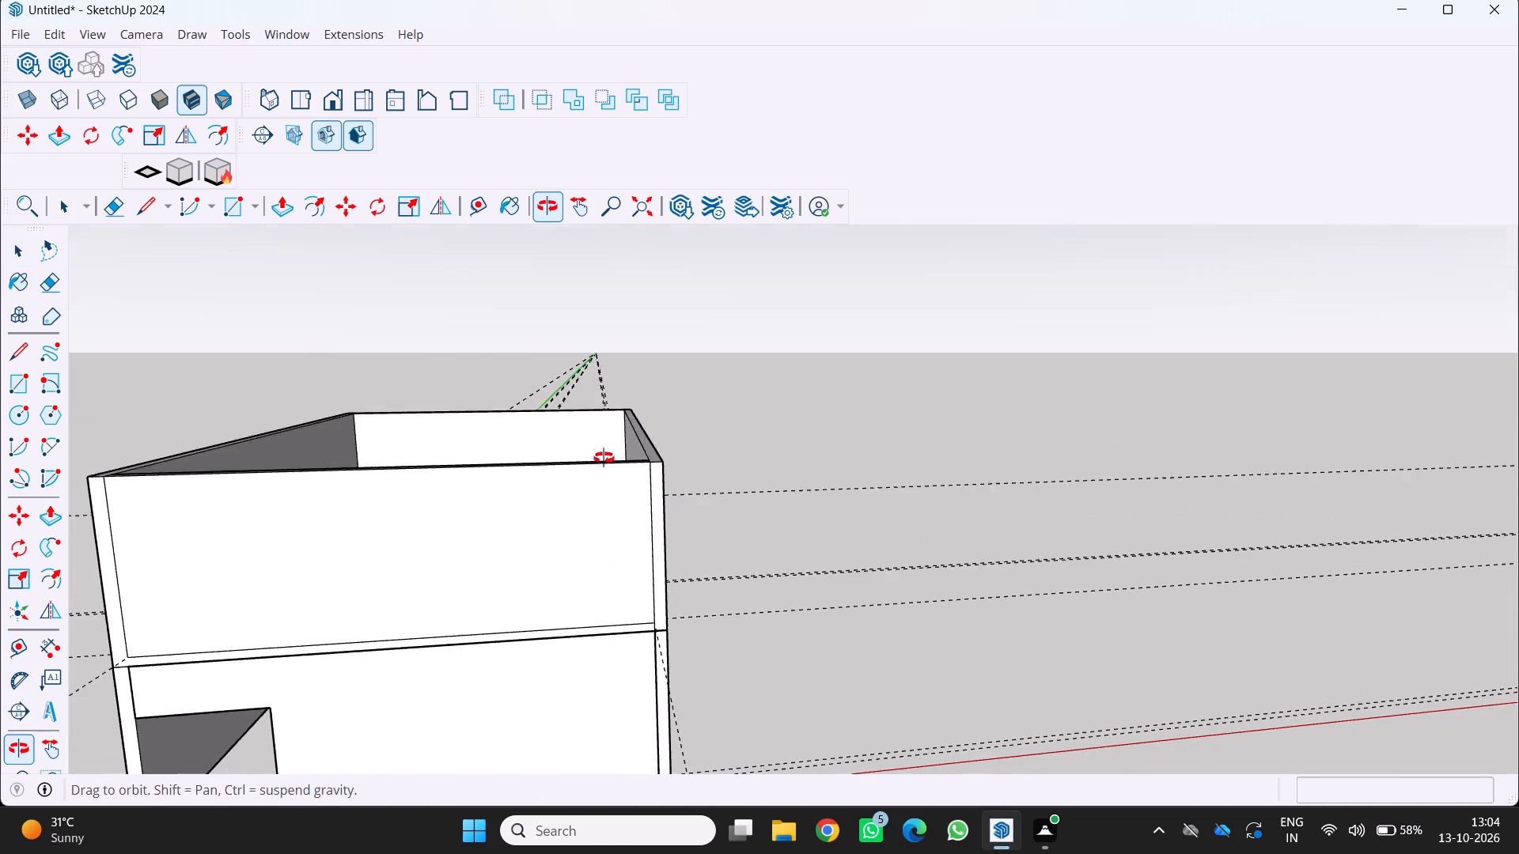
pyautogui.moveTo(604, 458); pyautogui.dragTo(601, 454, button='middle')
pyautogui.press('r')
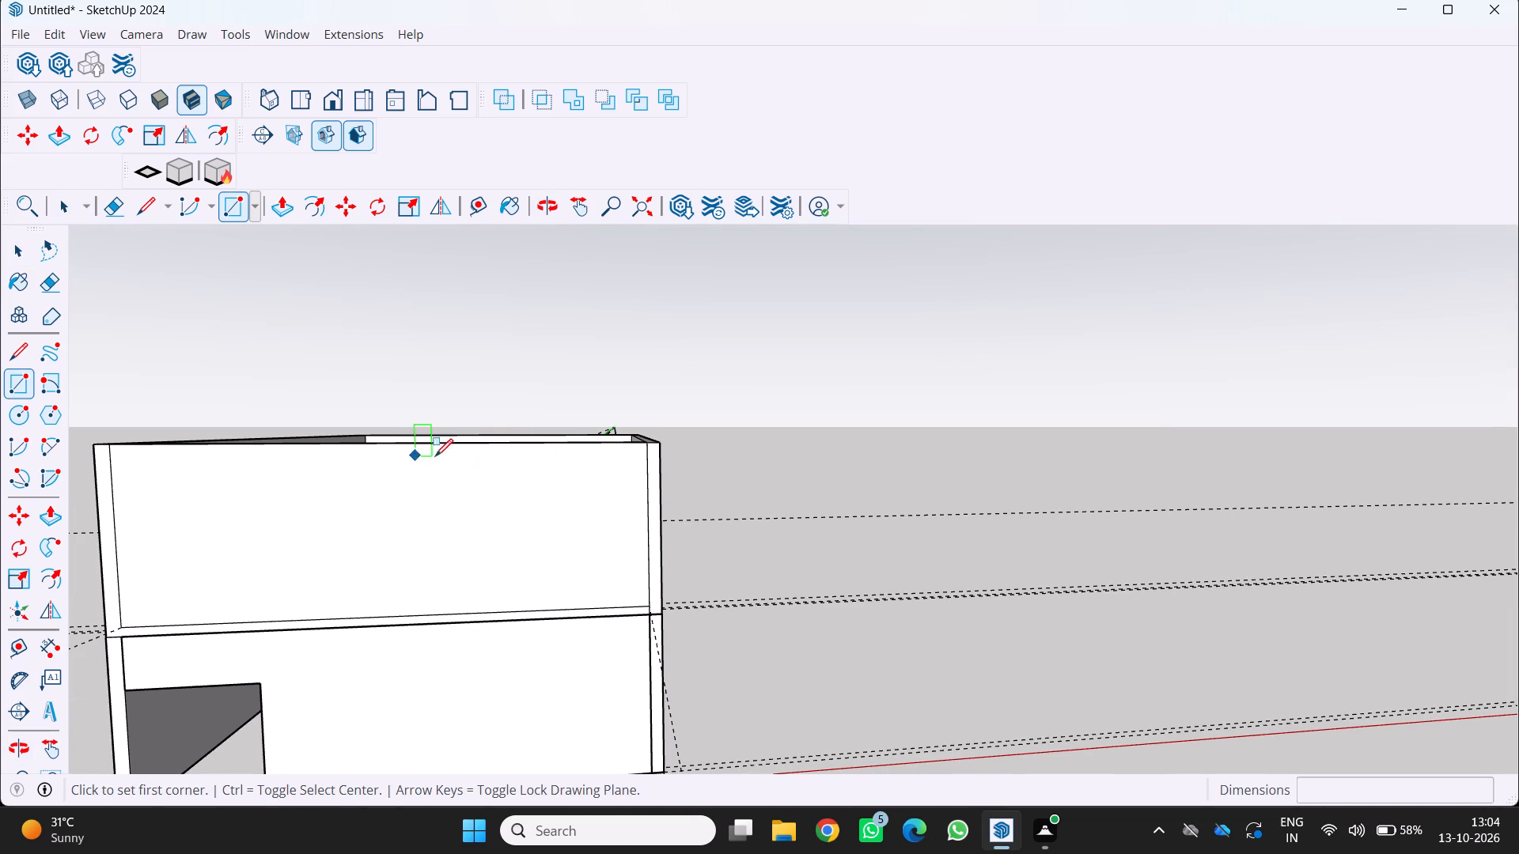
pyautogui.click(462, 442)
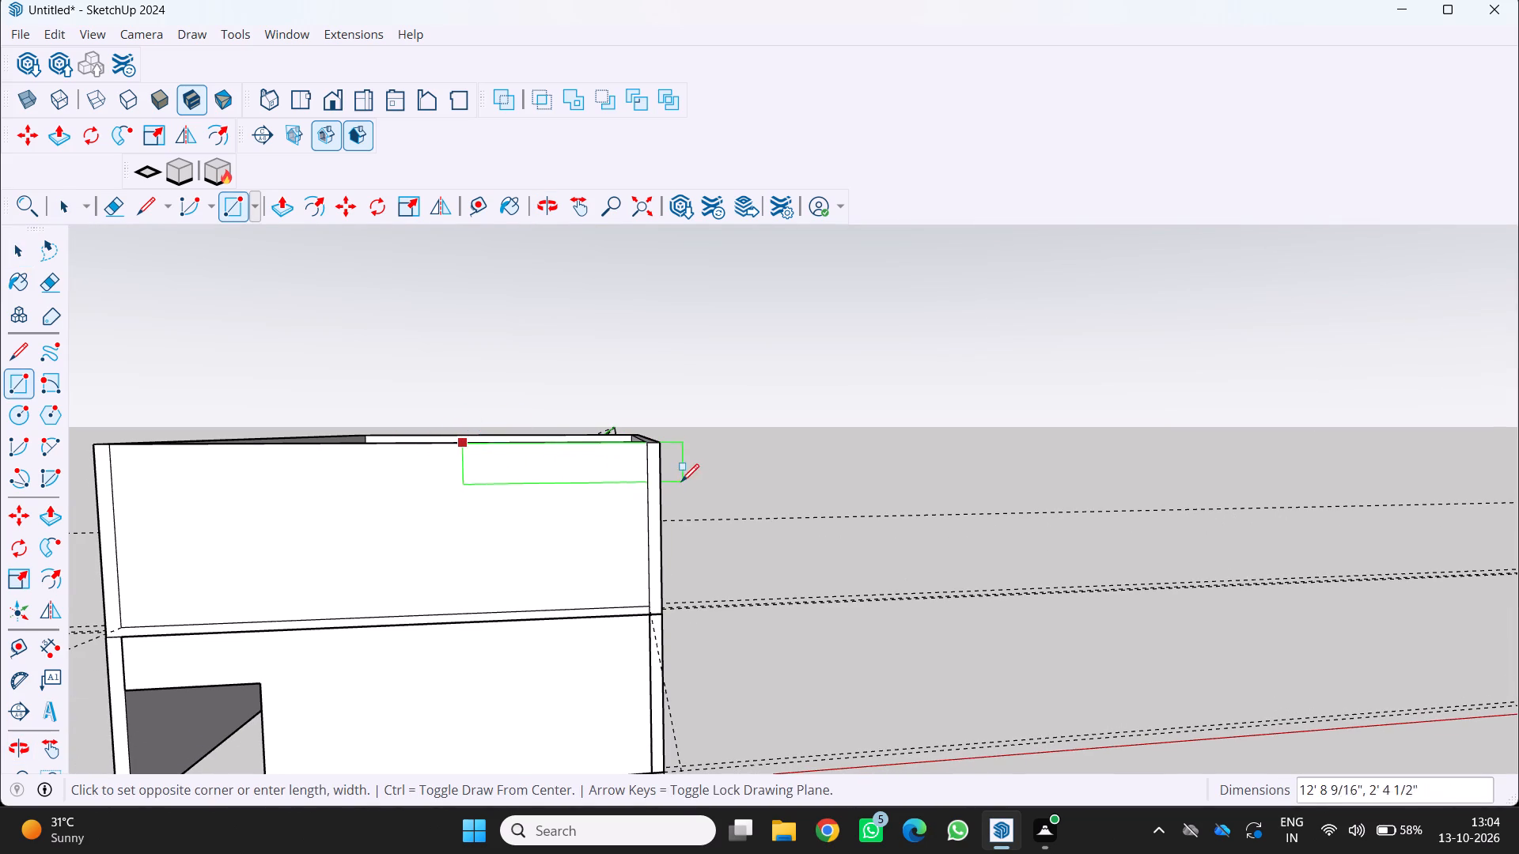
pyautogui.click(661, 470)
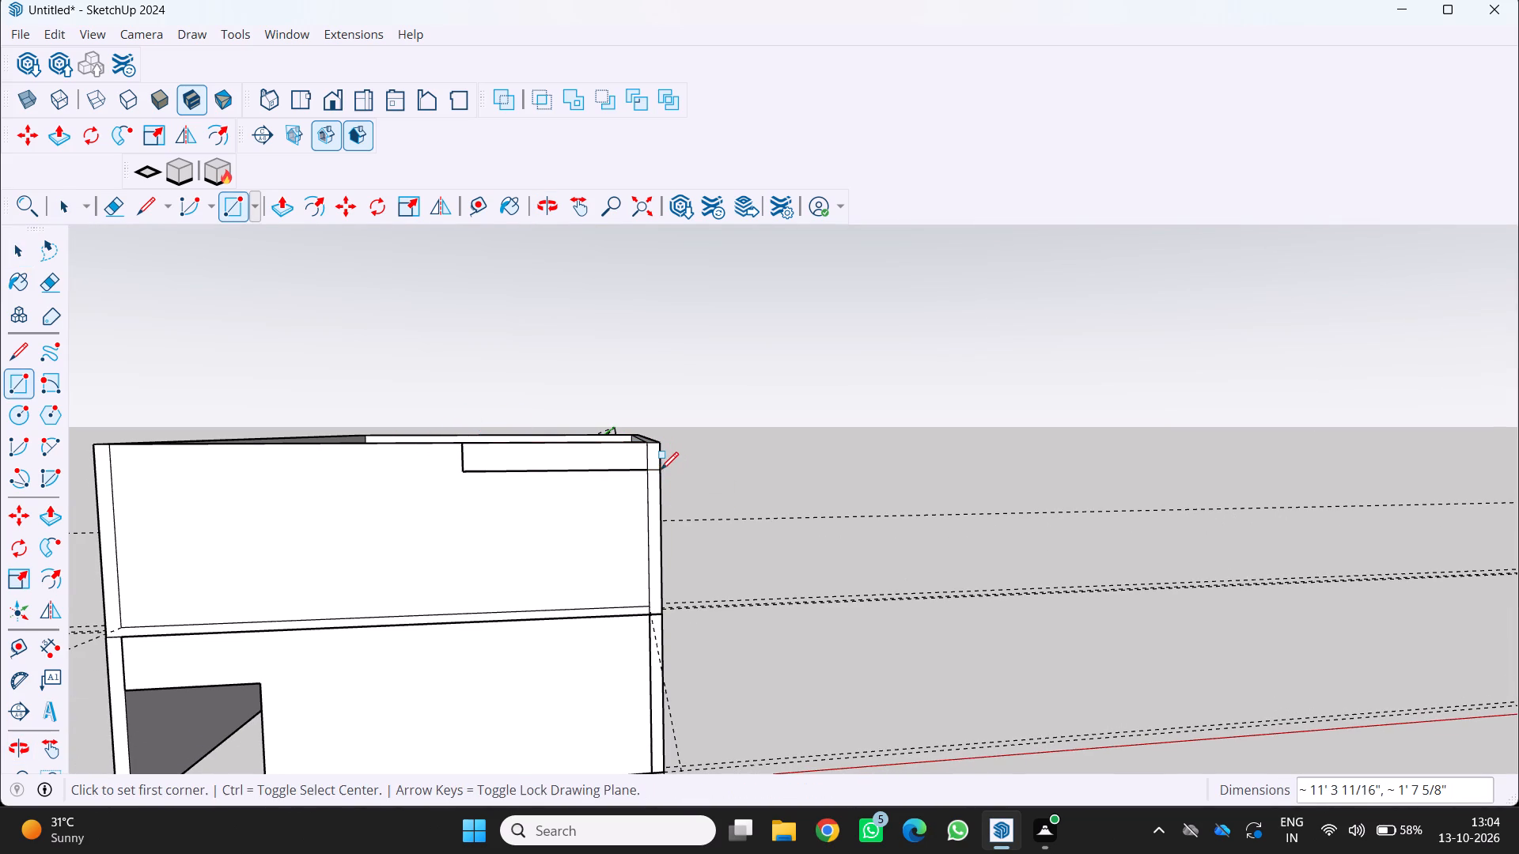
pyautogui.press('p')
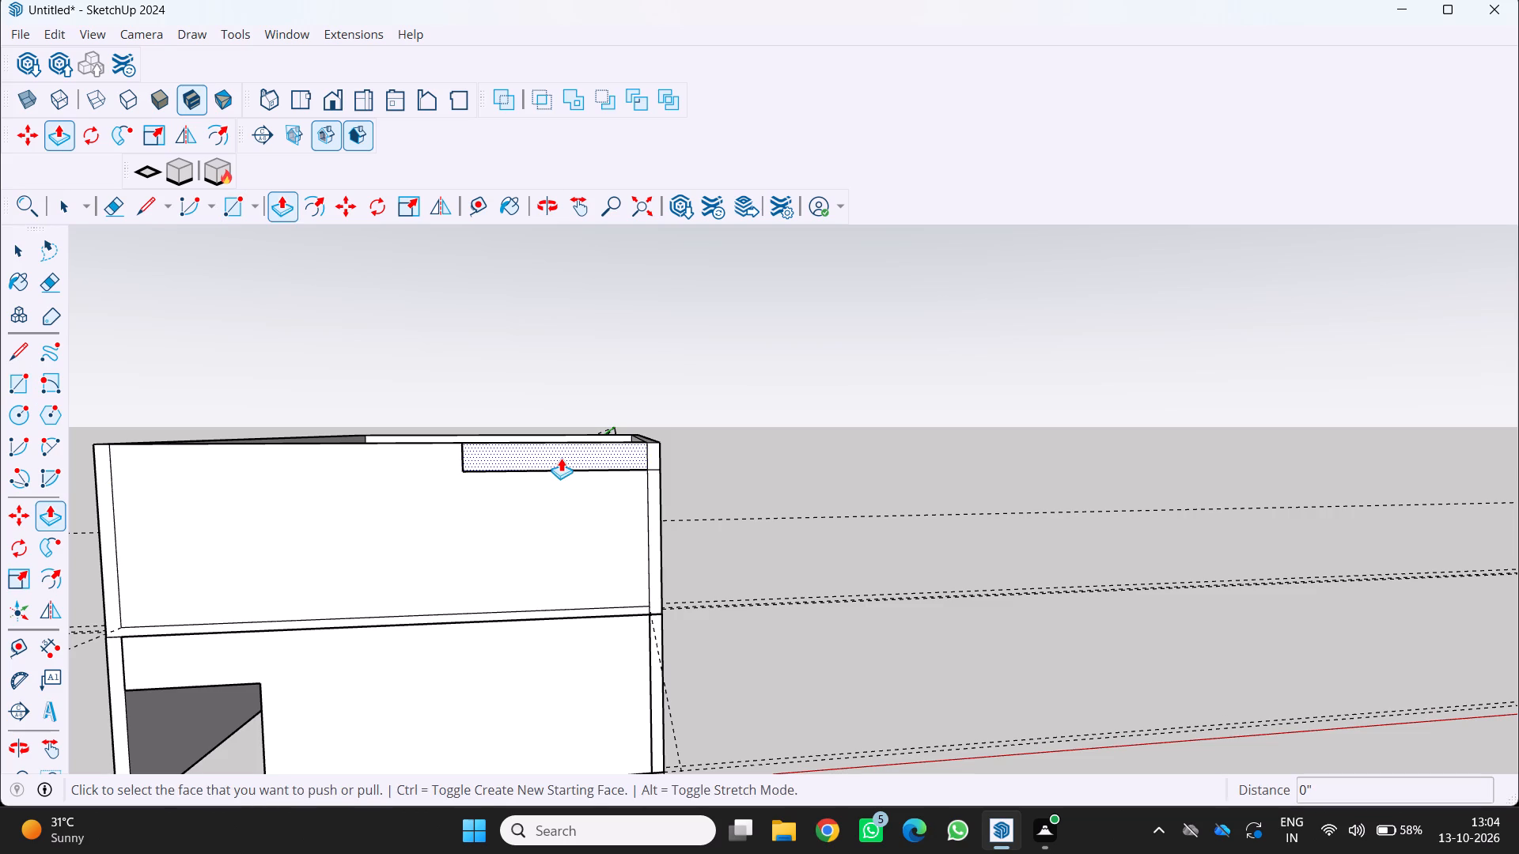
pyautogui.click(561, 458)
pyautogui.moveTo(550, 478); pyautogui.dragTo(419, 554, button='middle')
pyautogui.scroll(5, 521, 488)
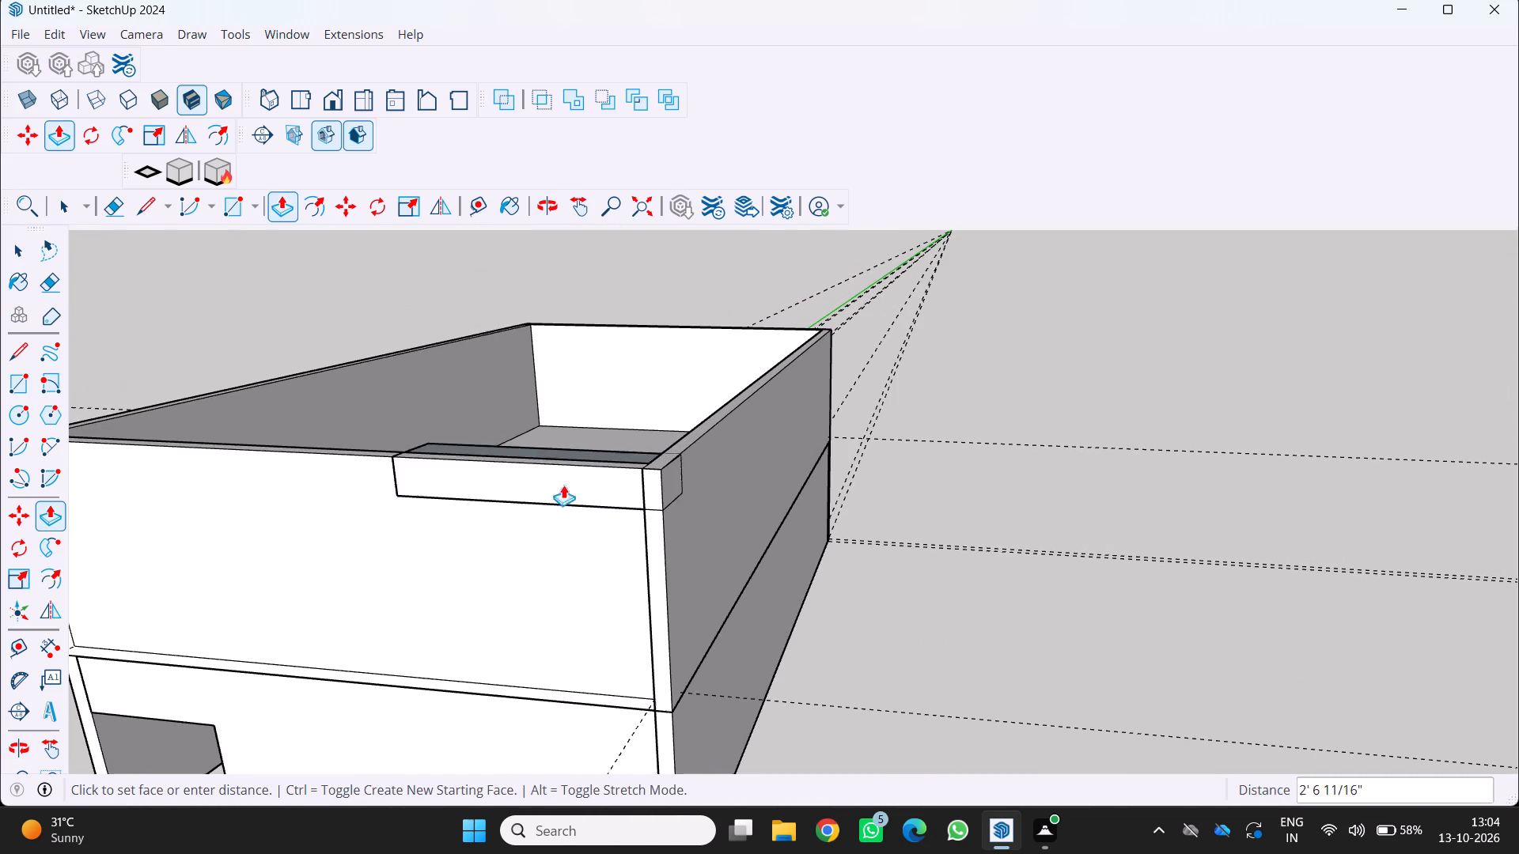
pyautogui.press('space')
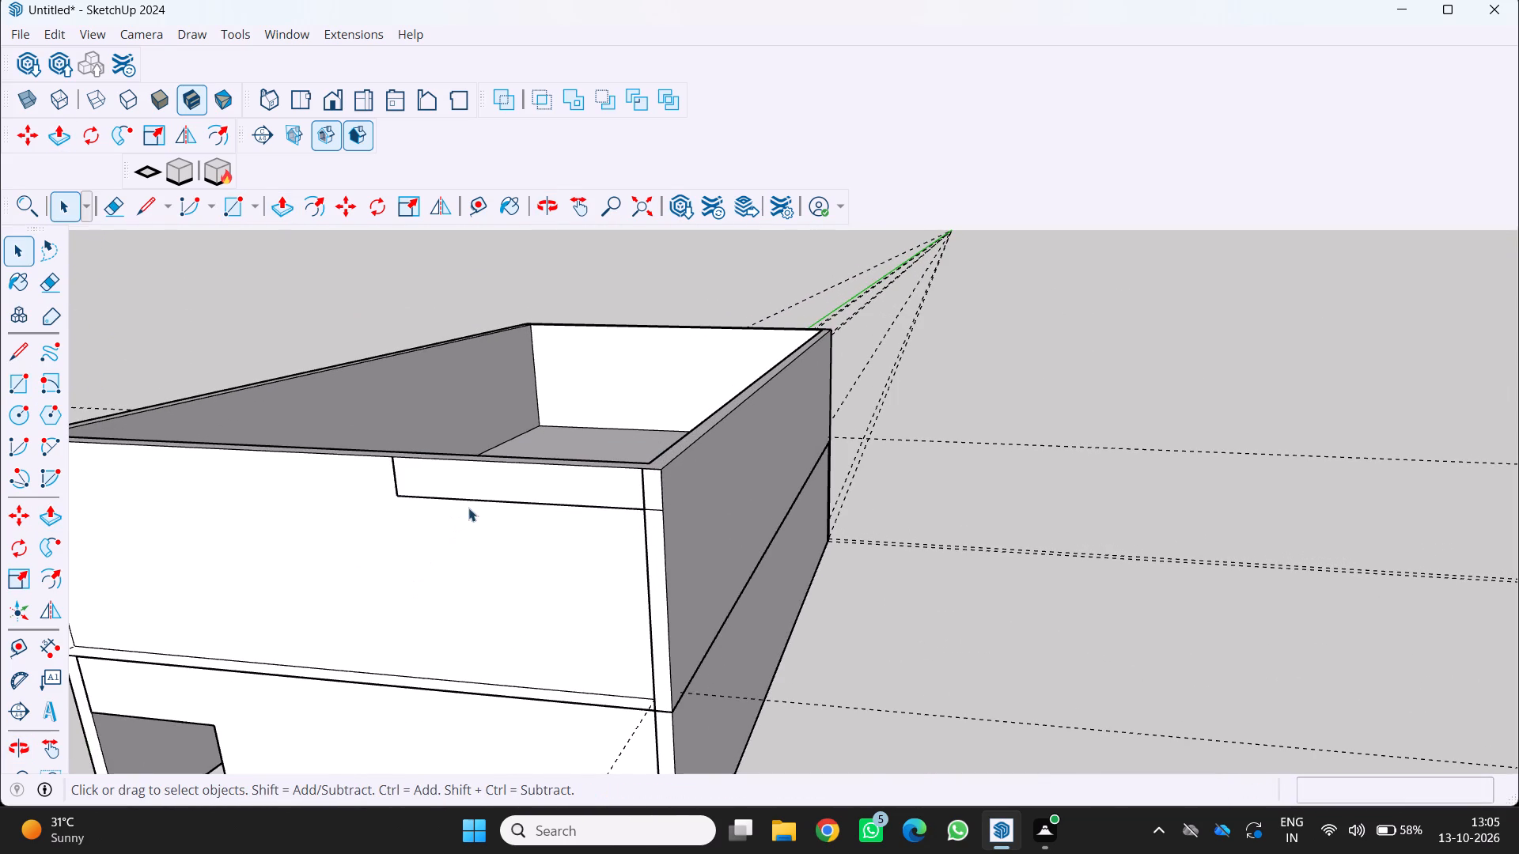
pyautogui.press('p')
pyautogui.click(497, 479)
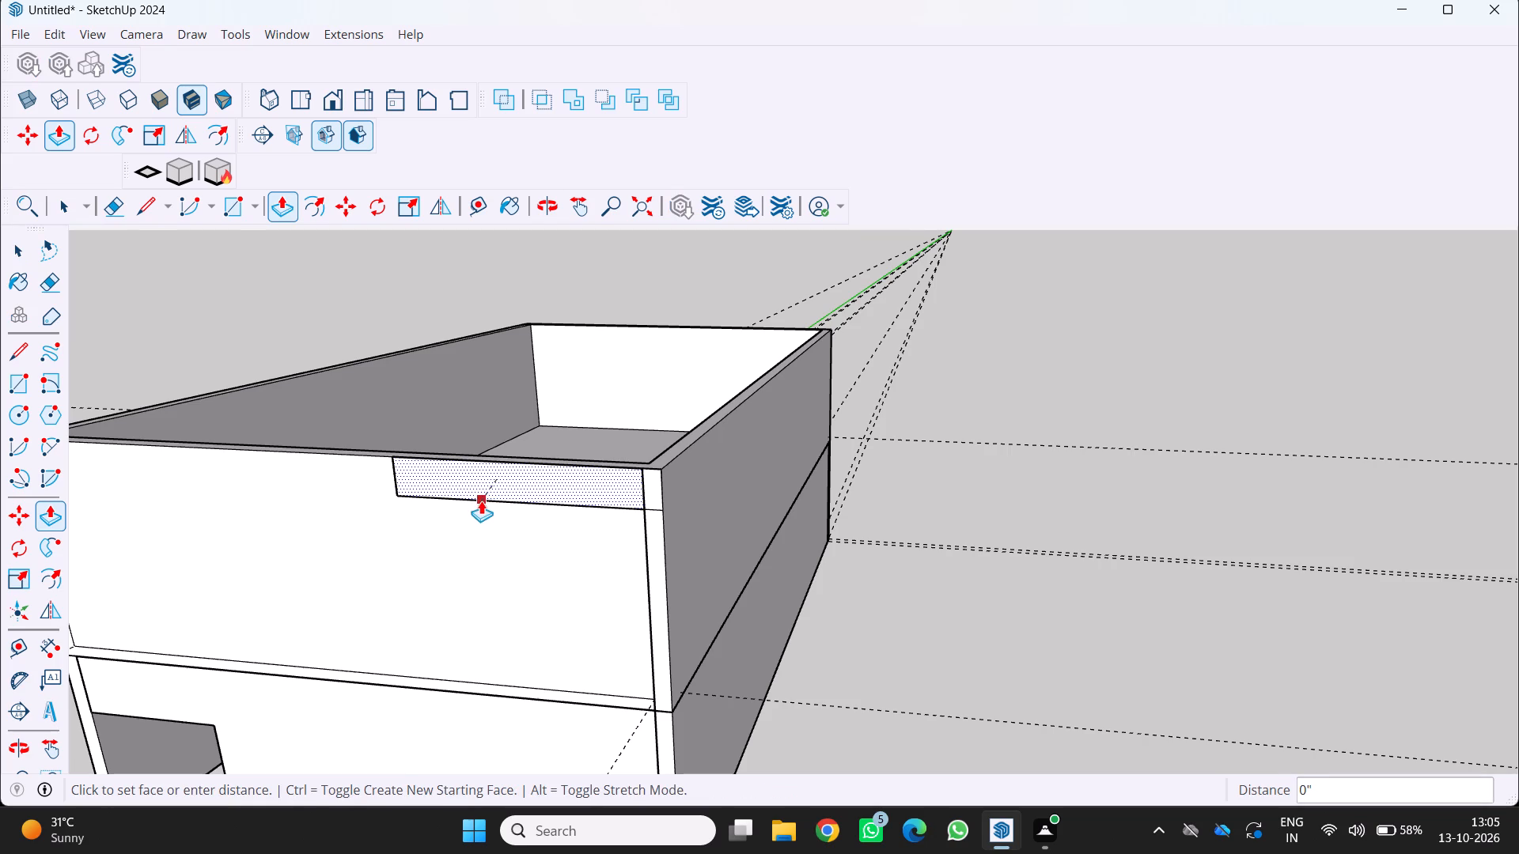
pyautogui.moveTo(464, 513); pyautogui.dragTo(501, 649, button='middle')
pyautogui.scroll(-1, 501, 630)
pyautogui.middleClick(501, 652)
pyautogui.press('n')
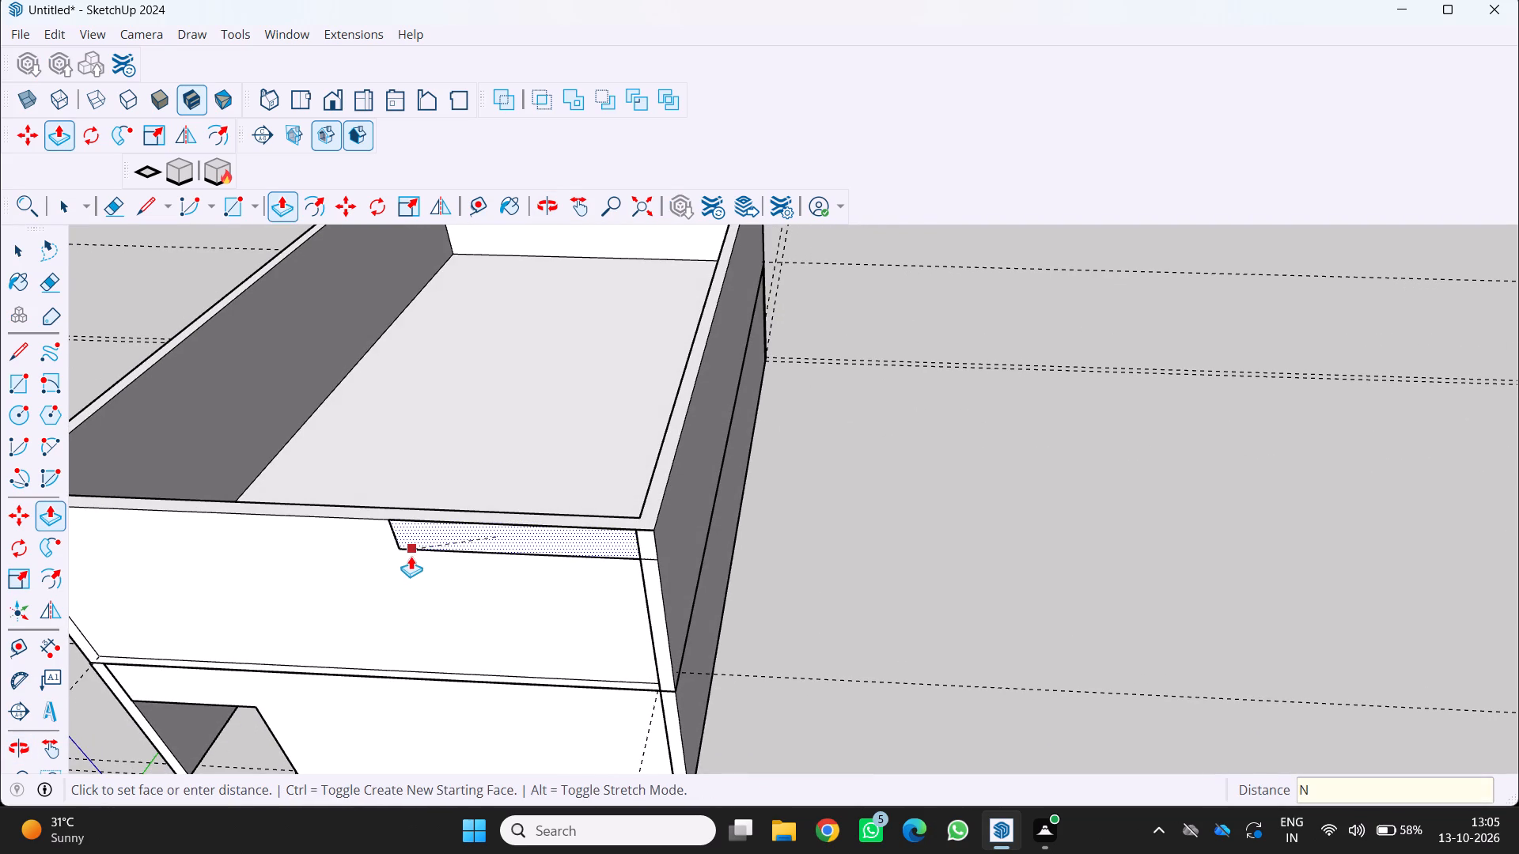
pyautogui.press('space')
# Push/pull the rectangle at the upper front wall's top corner by 3/16".
pyautogui.press('p')
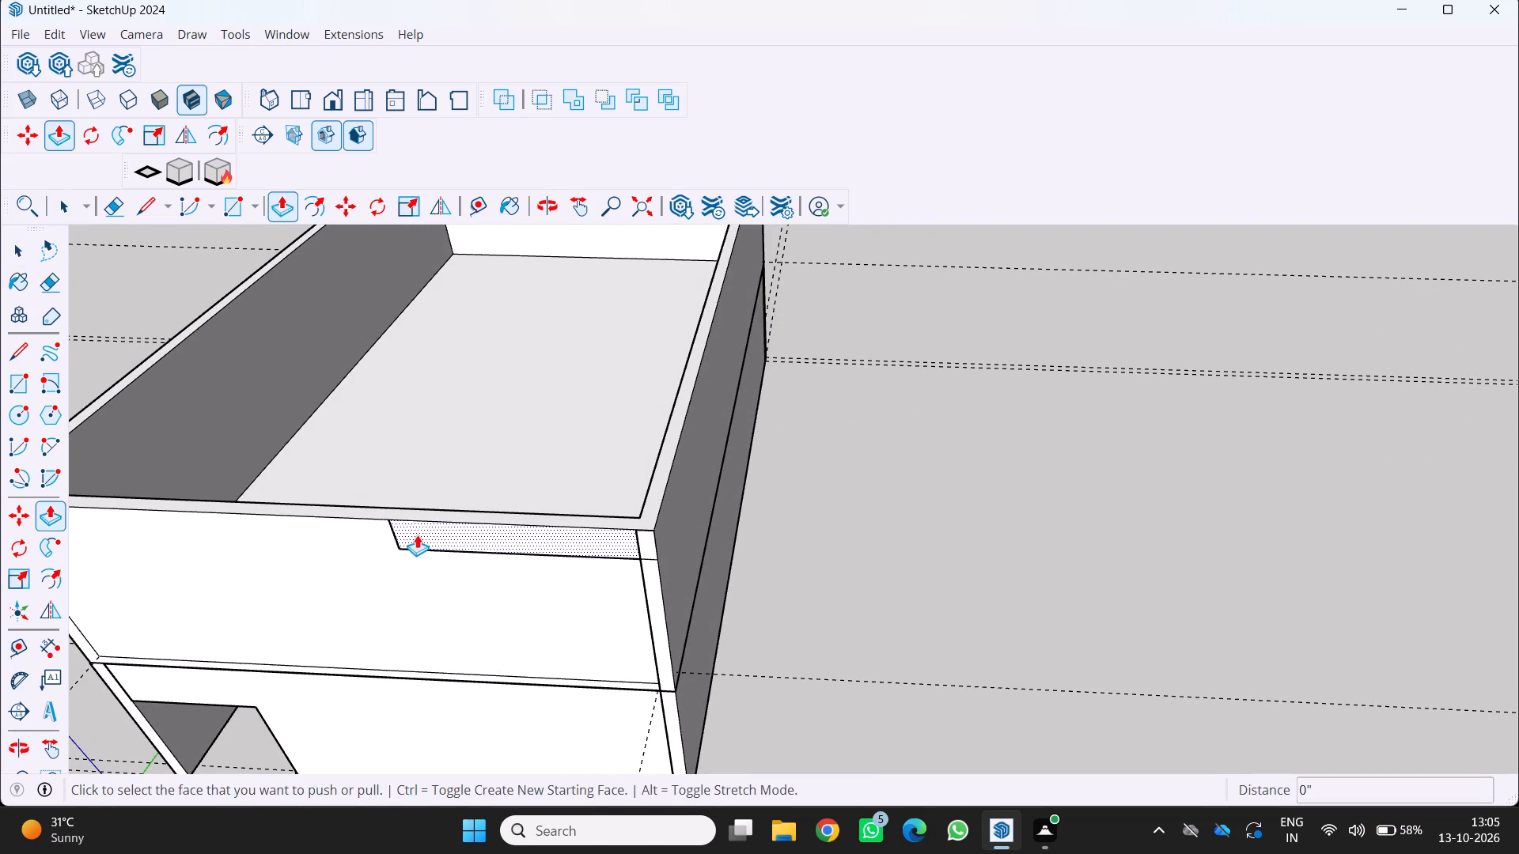
pyautogui.click(417, 535)
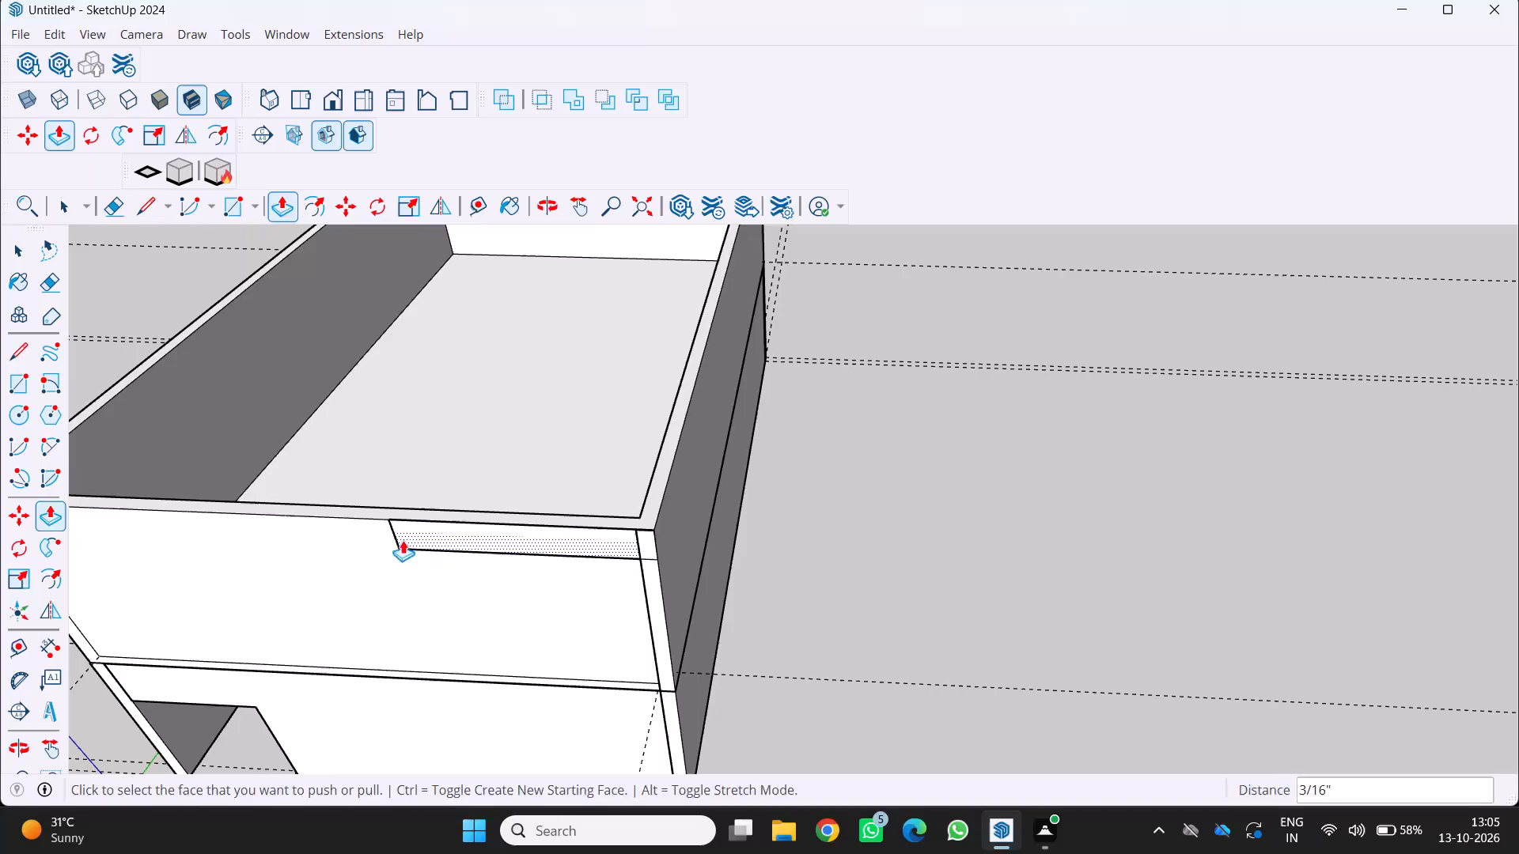
pyautogui.press('space')
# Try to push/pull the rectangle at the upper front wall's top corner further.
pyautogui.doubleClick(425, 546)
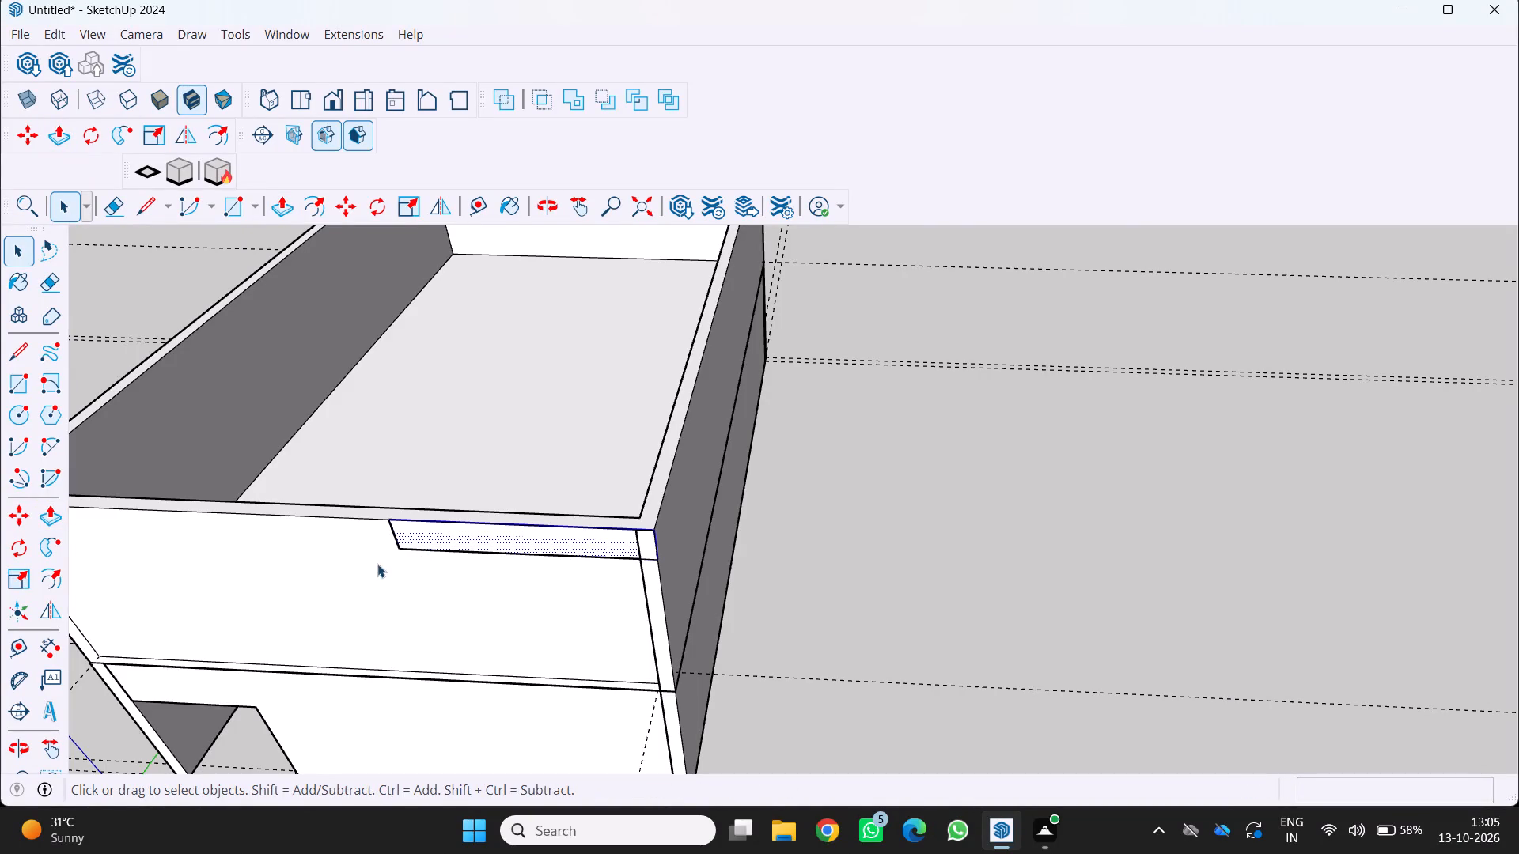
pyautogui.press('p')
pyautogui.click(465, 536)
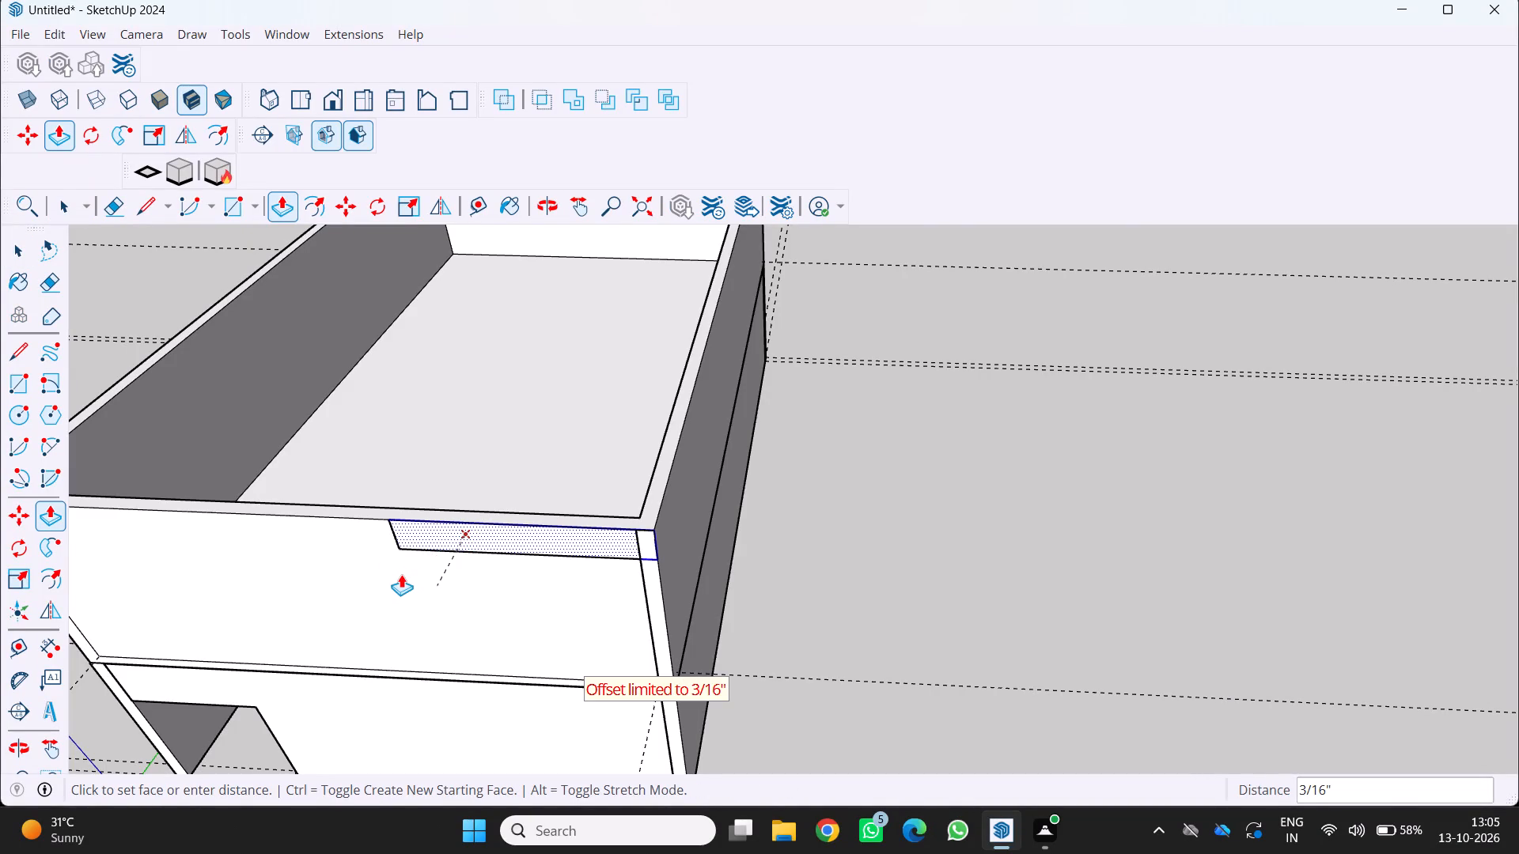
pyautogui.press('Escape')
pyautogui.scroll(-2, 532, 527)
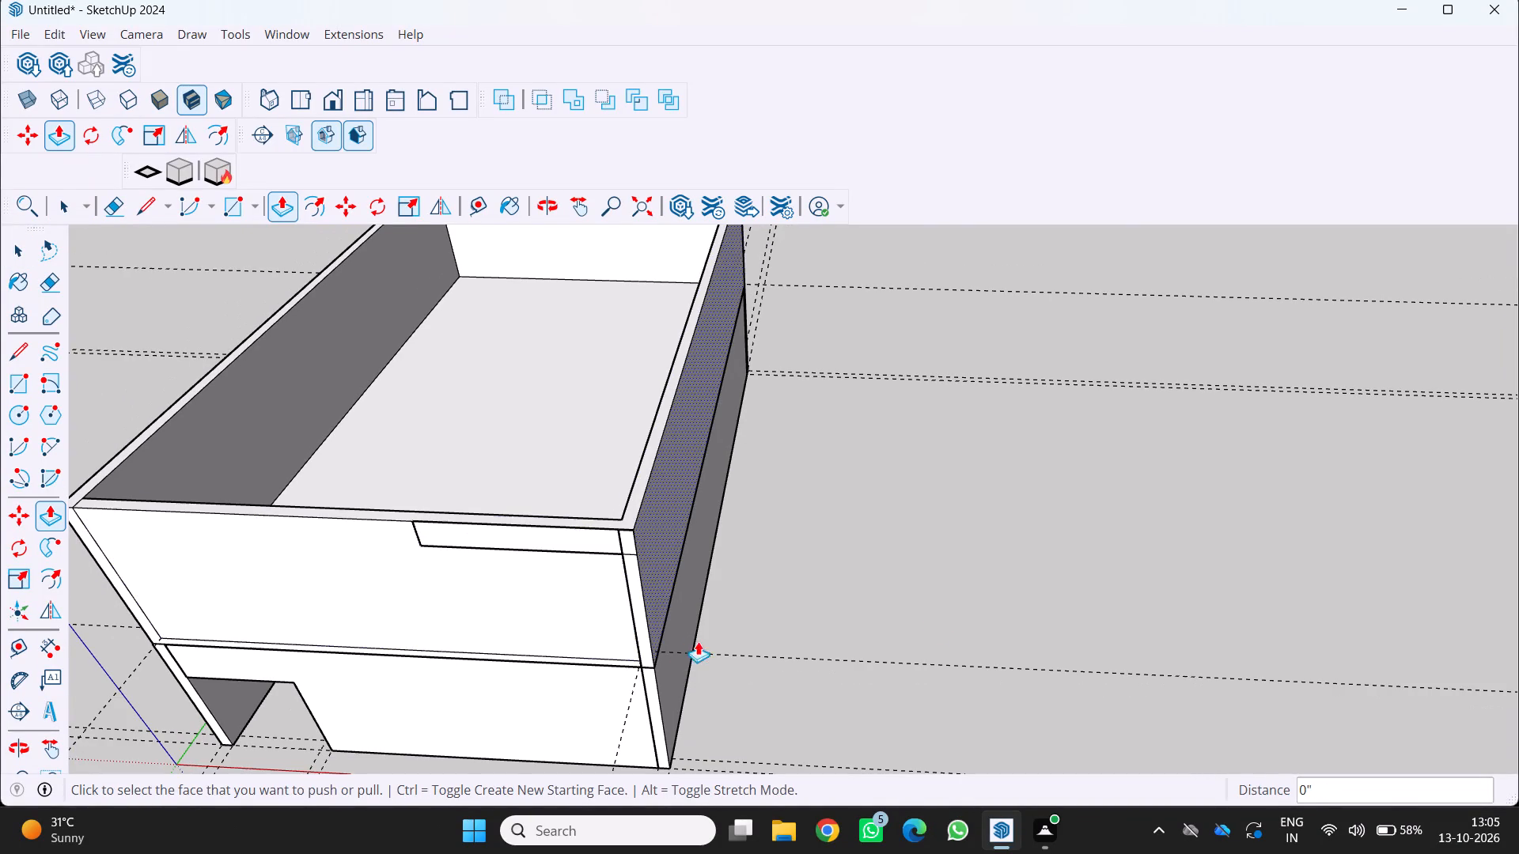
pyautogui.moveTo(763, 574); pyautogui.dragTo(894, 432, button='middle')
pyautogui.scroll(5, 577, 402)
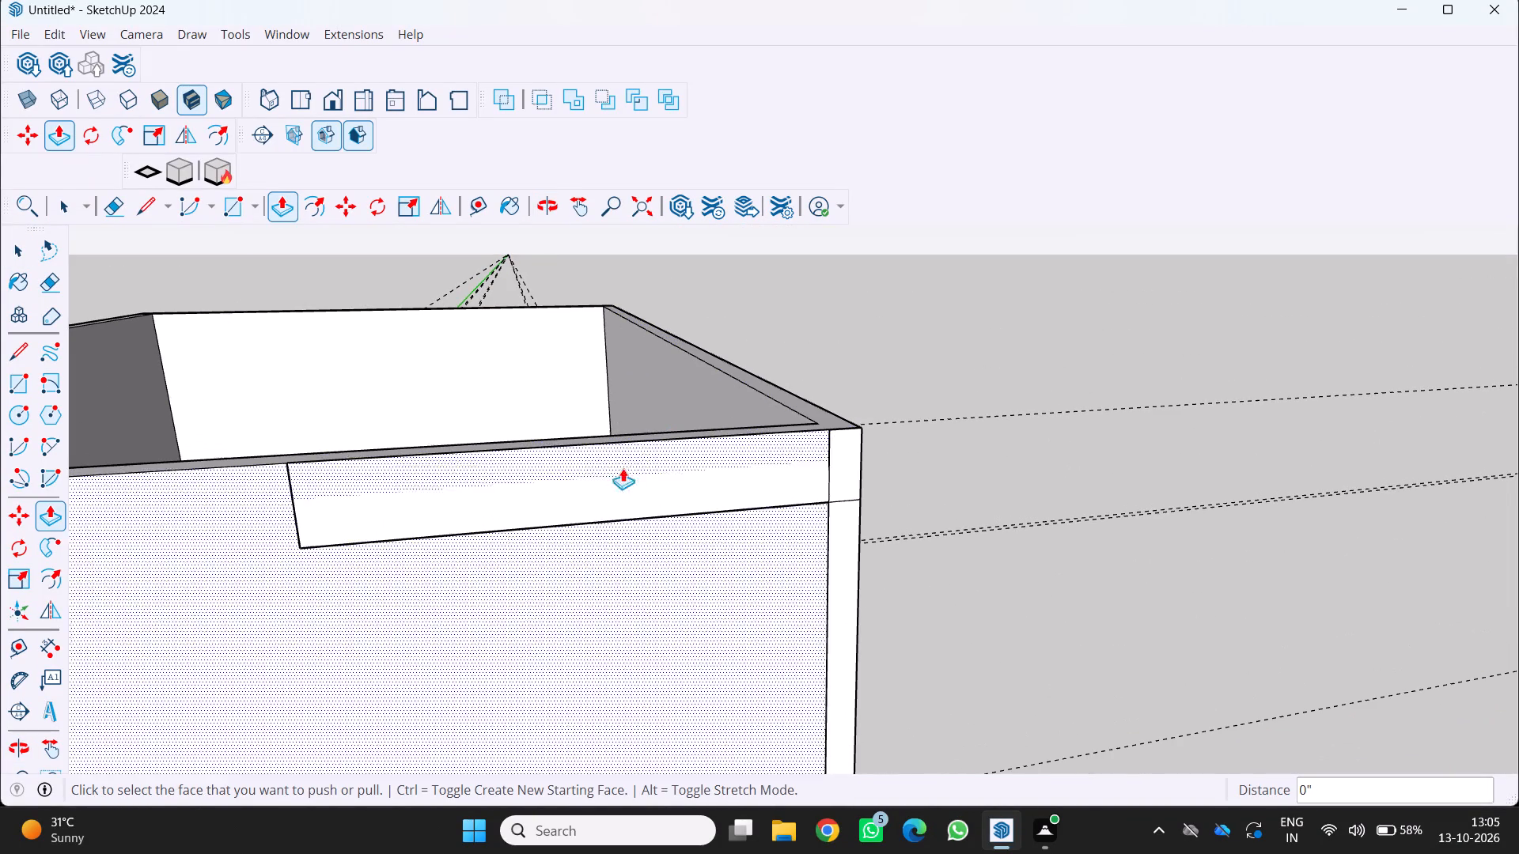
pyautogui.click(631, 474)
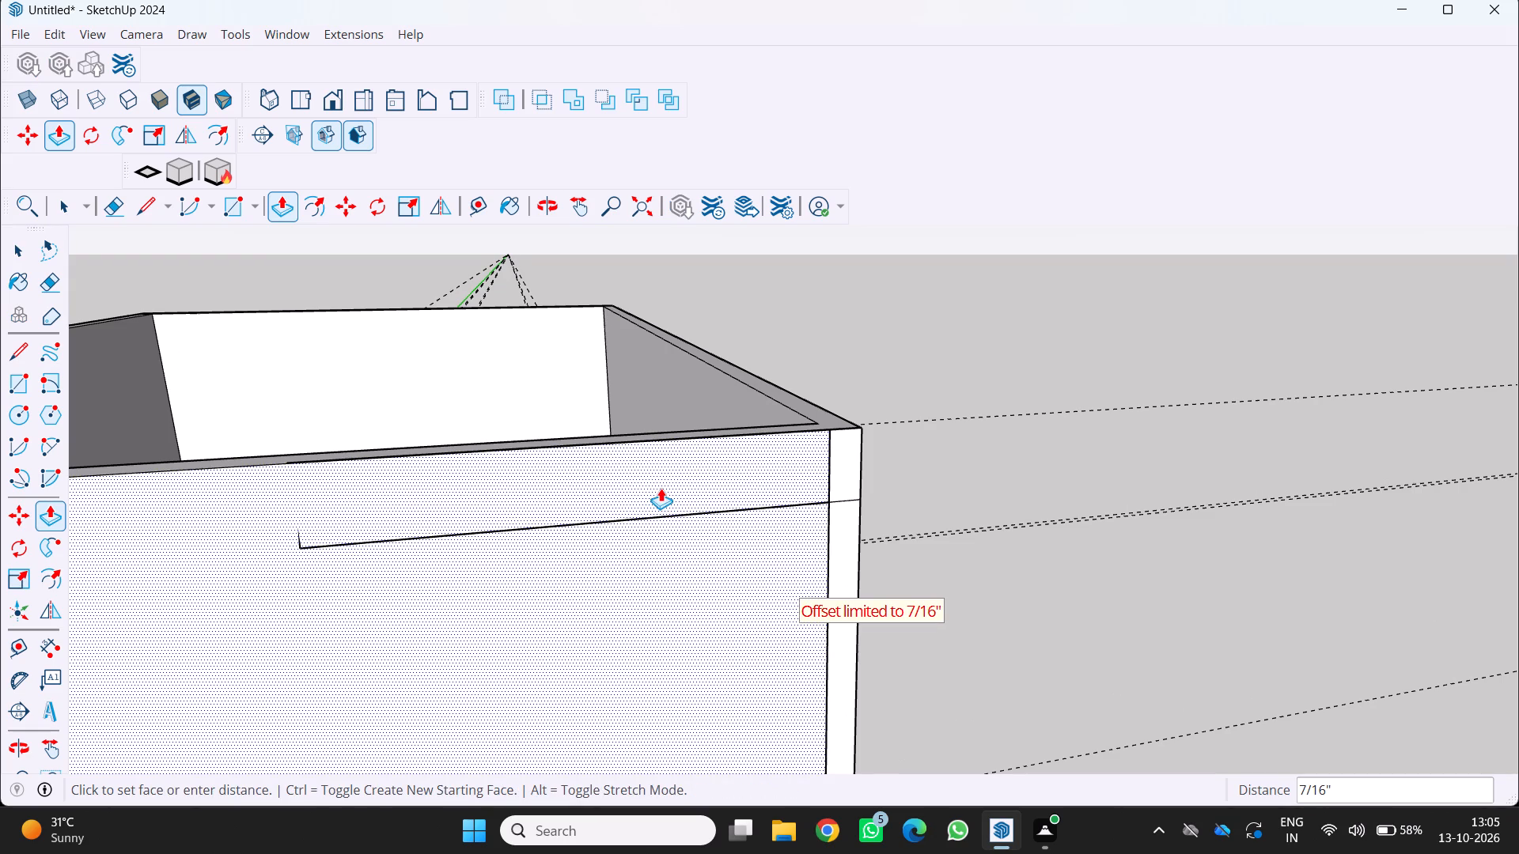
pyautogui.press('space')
# Examine the rectangle at the upper front wall's top corner from raised and eye-level angles.
pyautogui.scroll(-1, 752, 492)
pyautogui.moveTo(744, 488); pyautogui.dragTo(674, 498, button='middle')
pyautogui.scroll(-2, 673, 498)
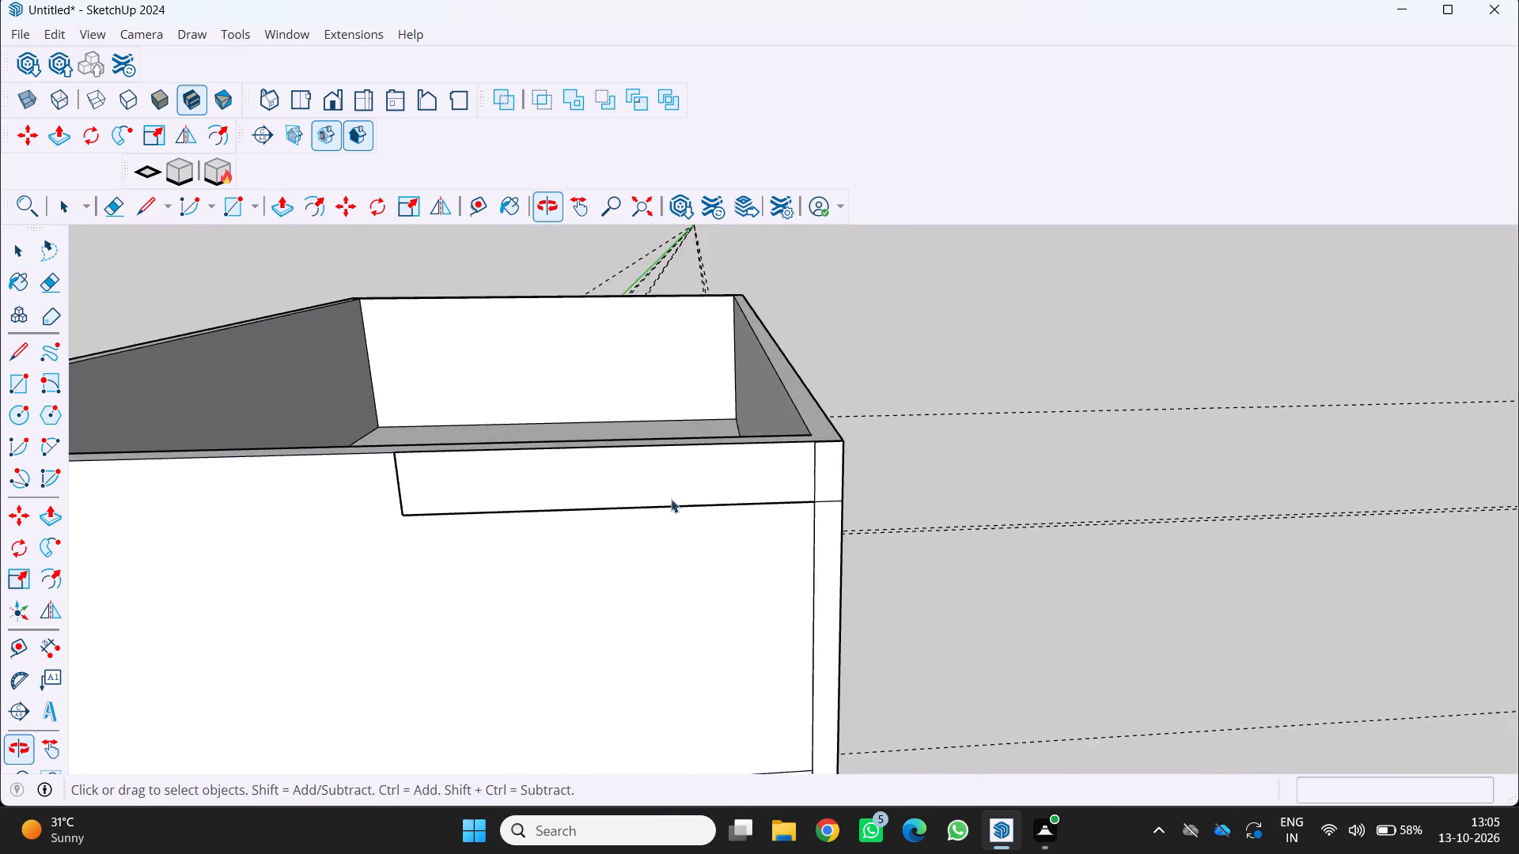
pyautogui.scroll(-2, 671, 499)
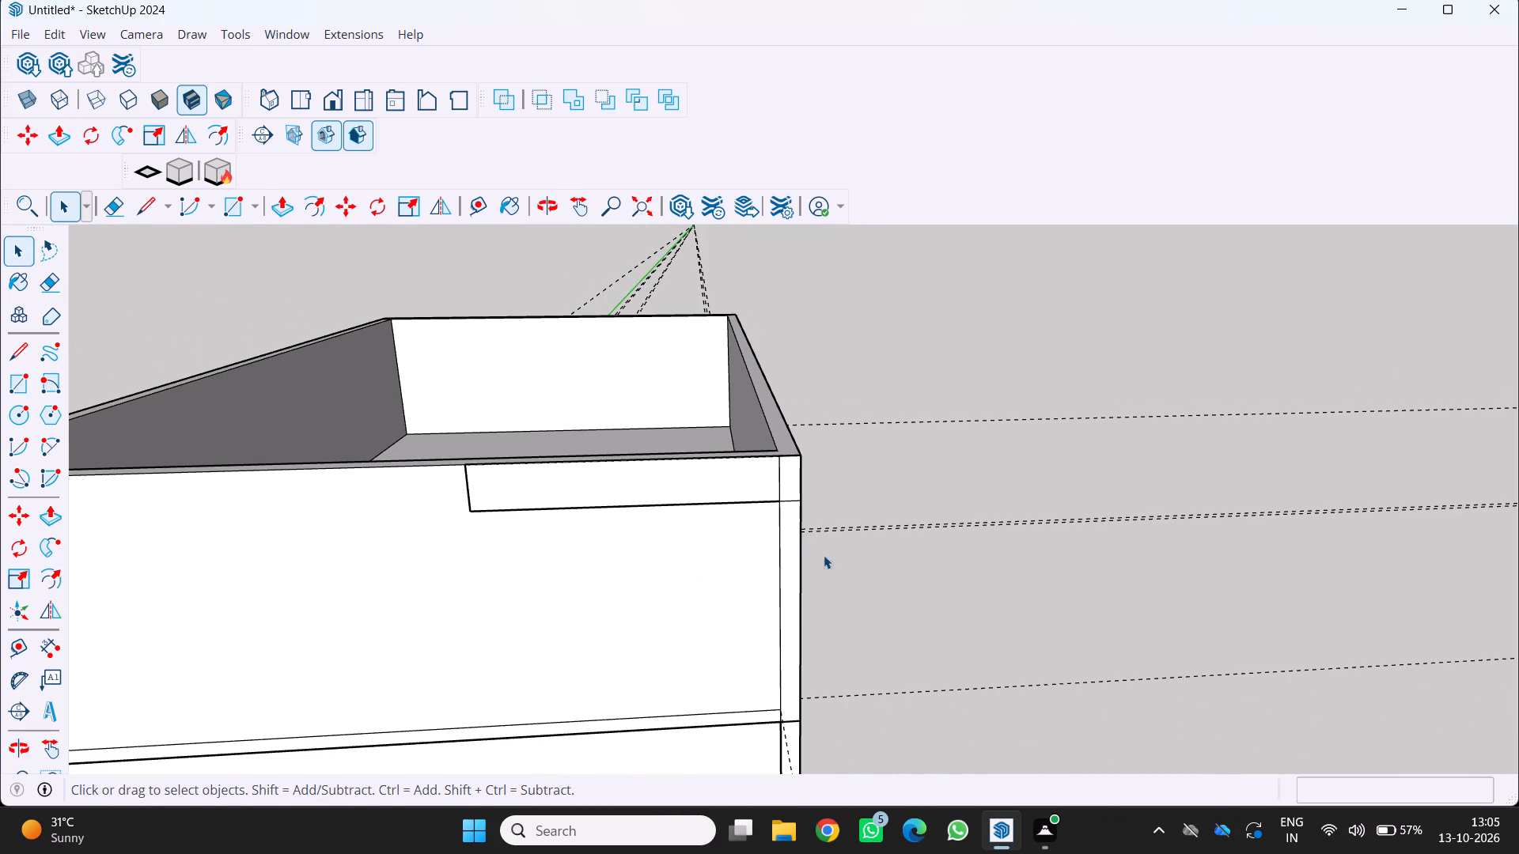
pyautogui.scroll(2, 805, 546)
pyautogui.scroll(-3, 781, 455)
pyautogui.moveTo(775, 455); pyautogui.dragTo(764, 399, button='middle')
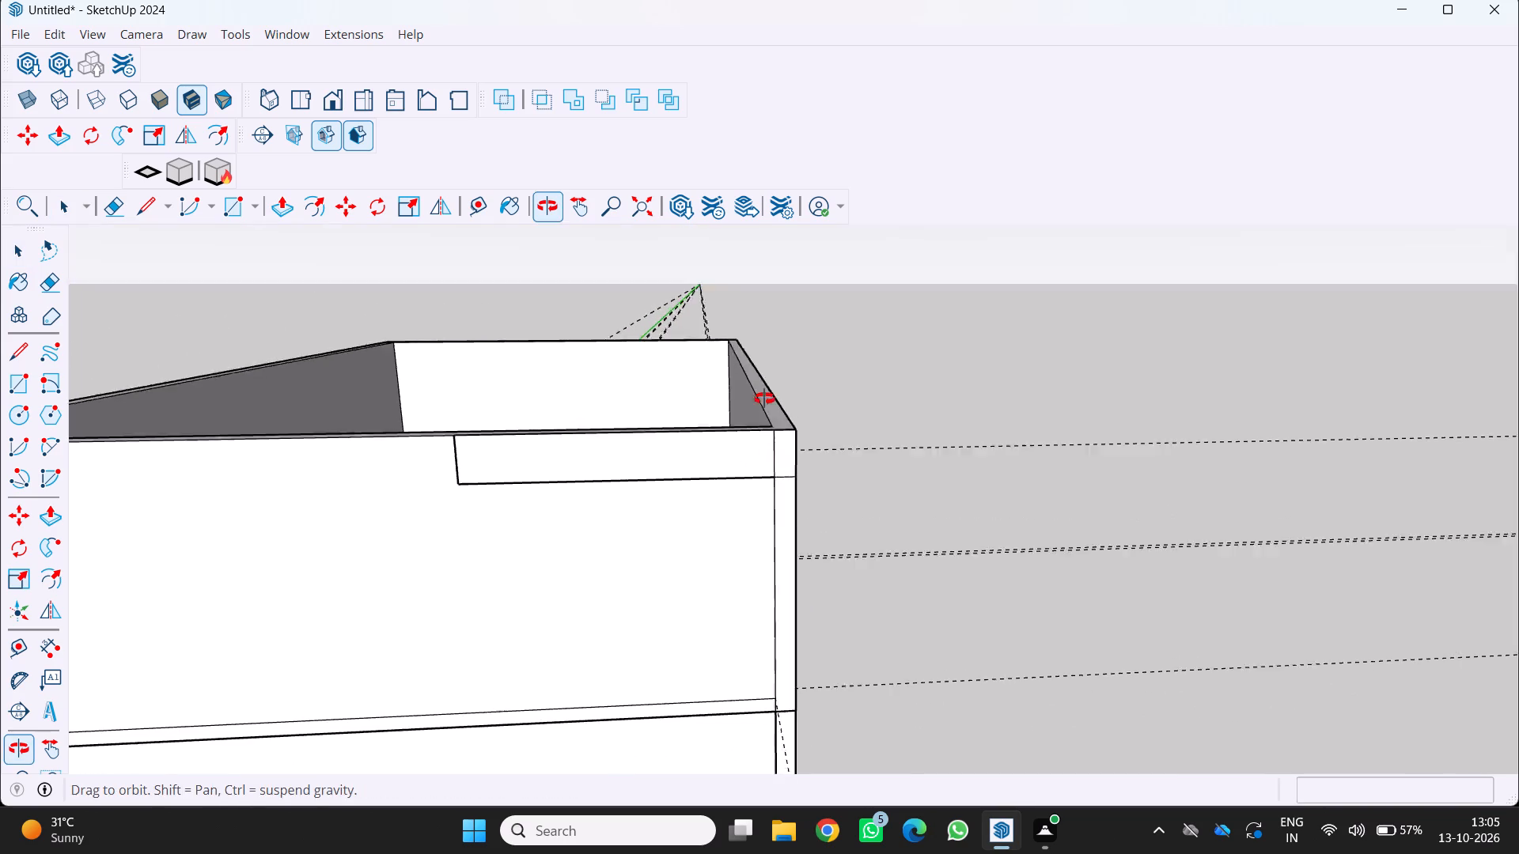
pyautogui.moveTo(764, 399); pyautogui.dragTo(758, 357, button='middle')
pyautogui.scroll(-1, 758, 357)
pyautogui.scroll(1, 697, 401)
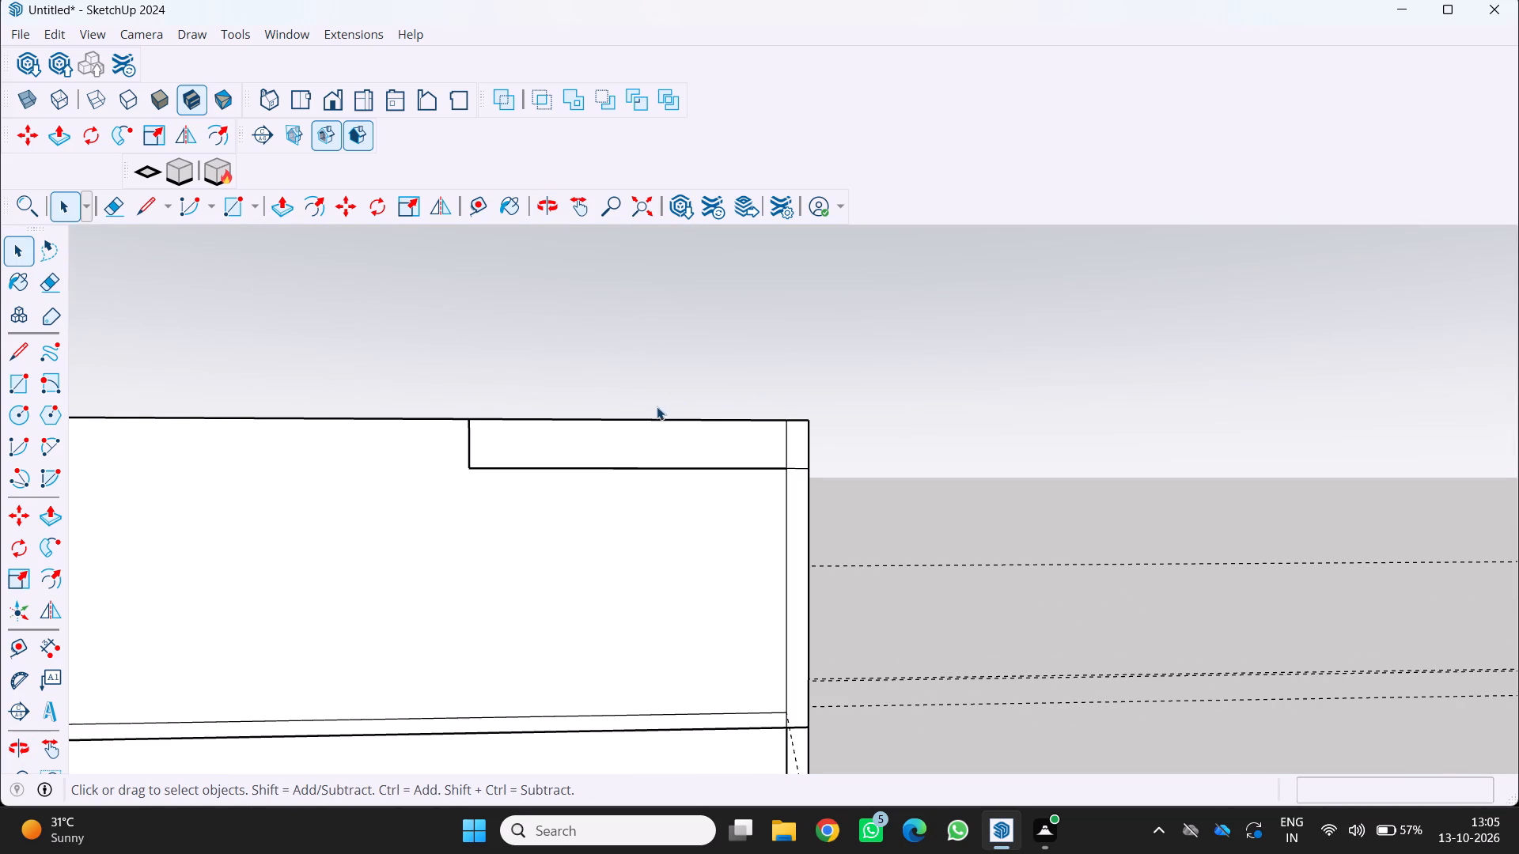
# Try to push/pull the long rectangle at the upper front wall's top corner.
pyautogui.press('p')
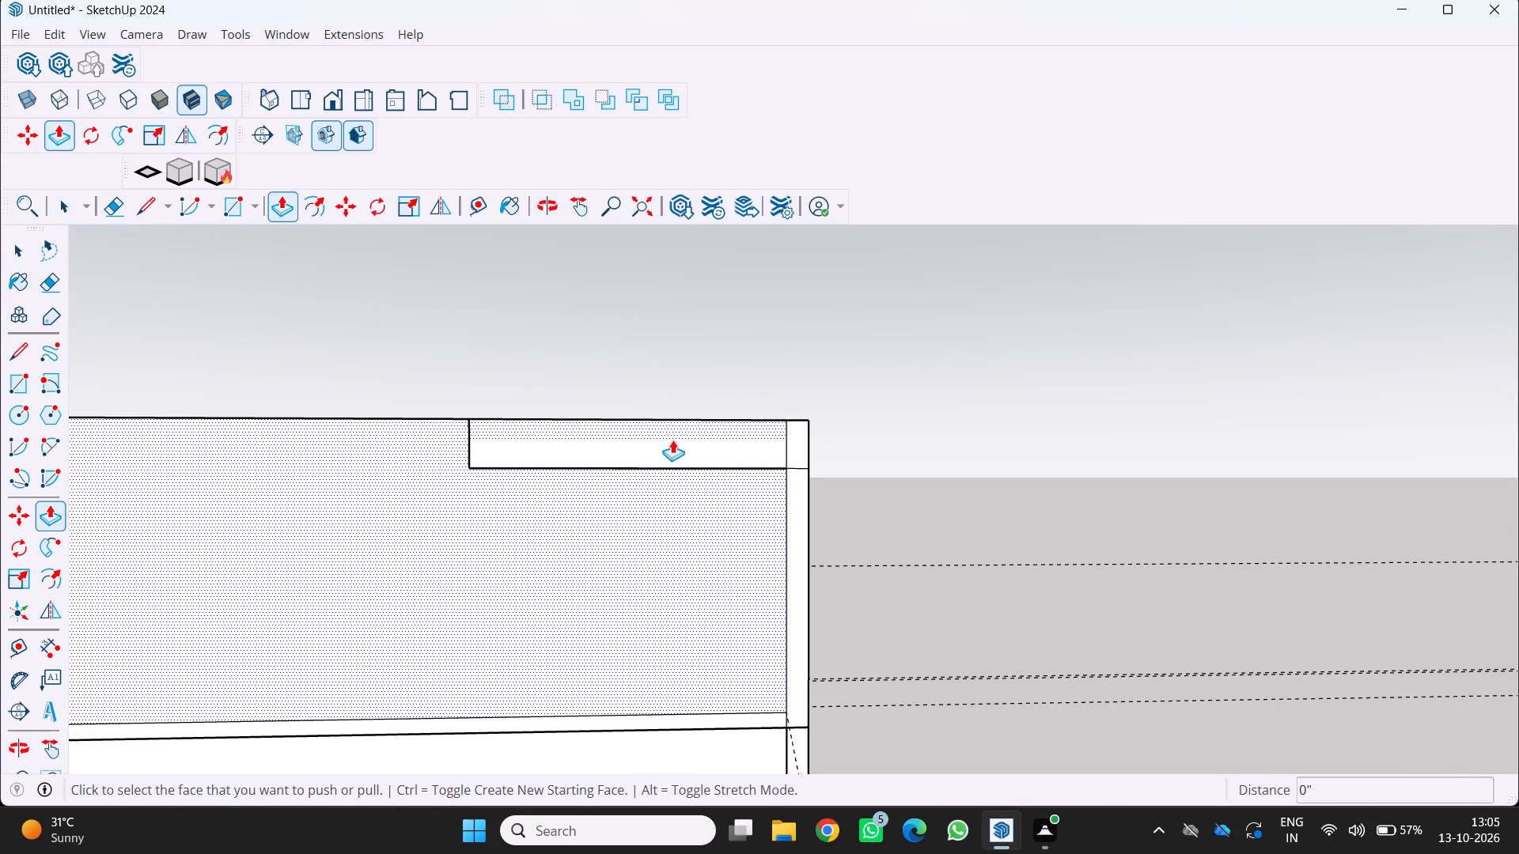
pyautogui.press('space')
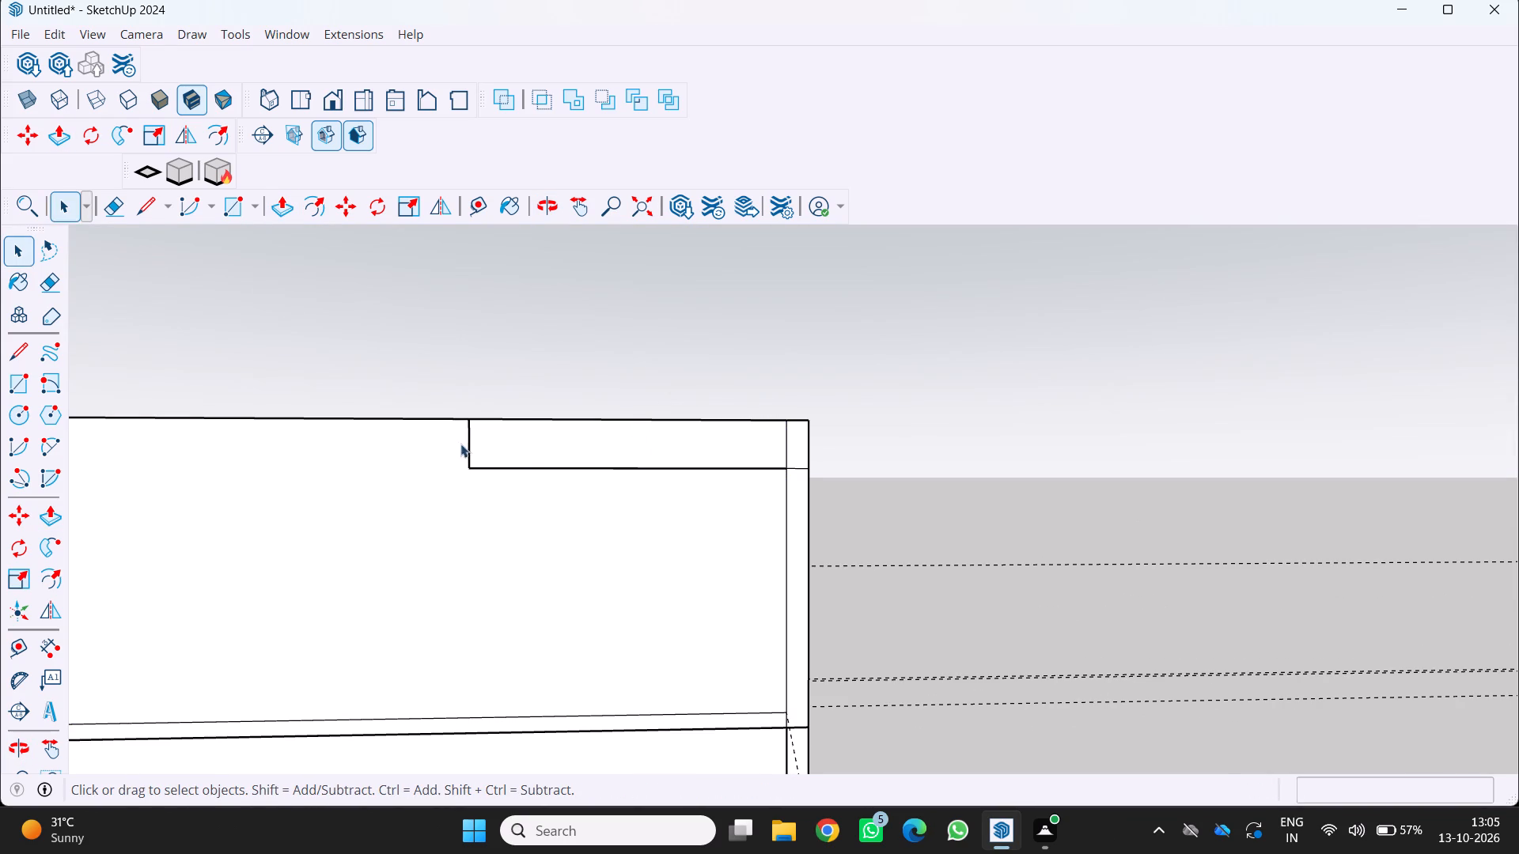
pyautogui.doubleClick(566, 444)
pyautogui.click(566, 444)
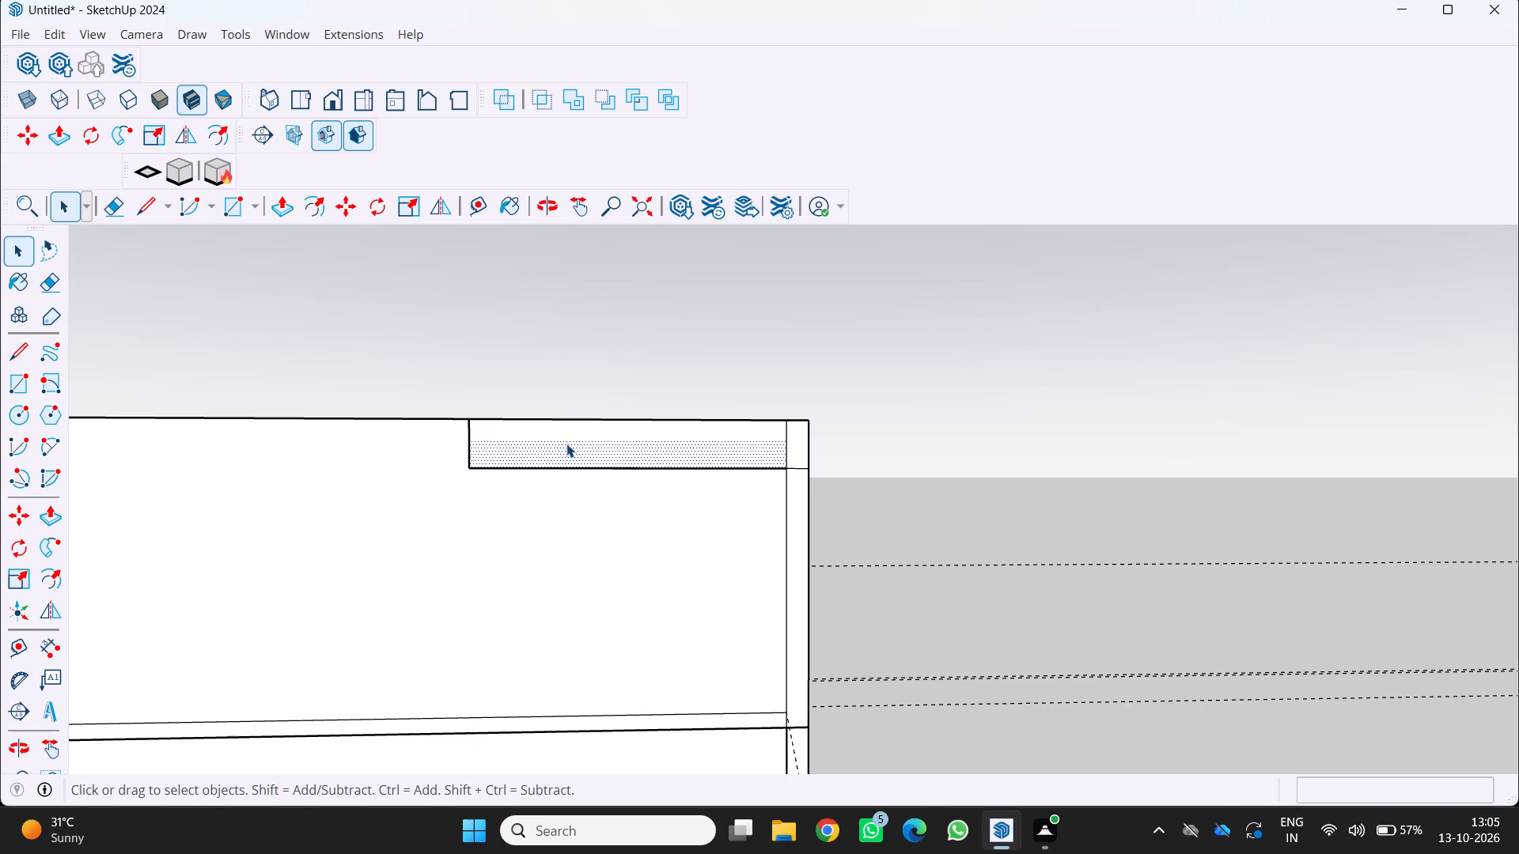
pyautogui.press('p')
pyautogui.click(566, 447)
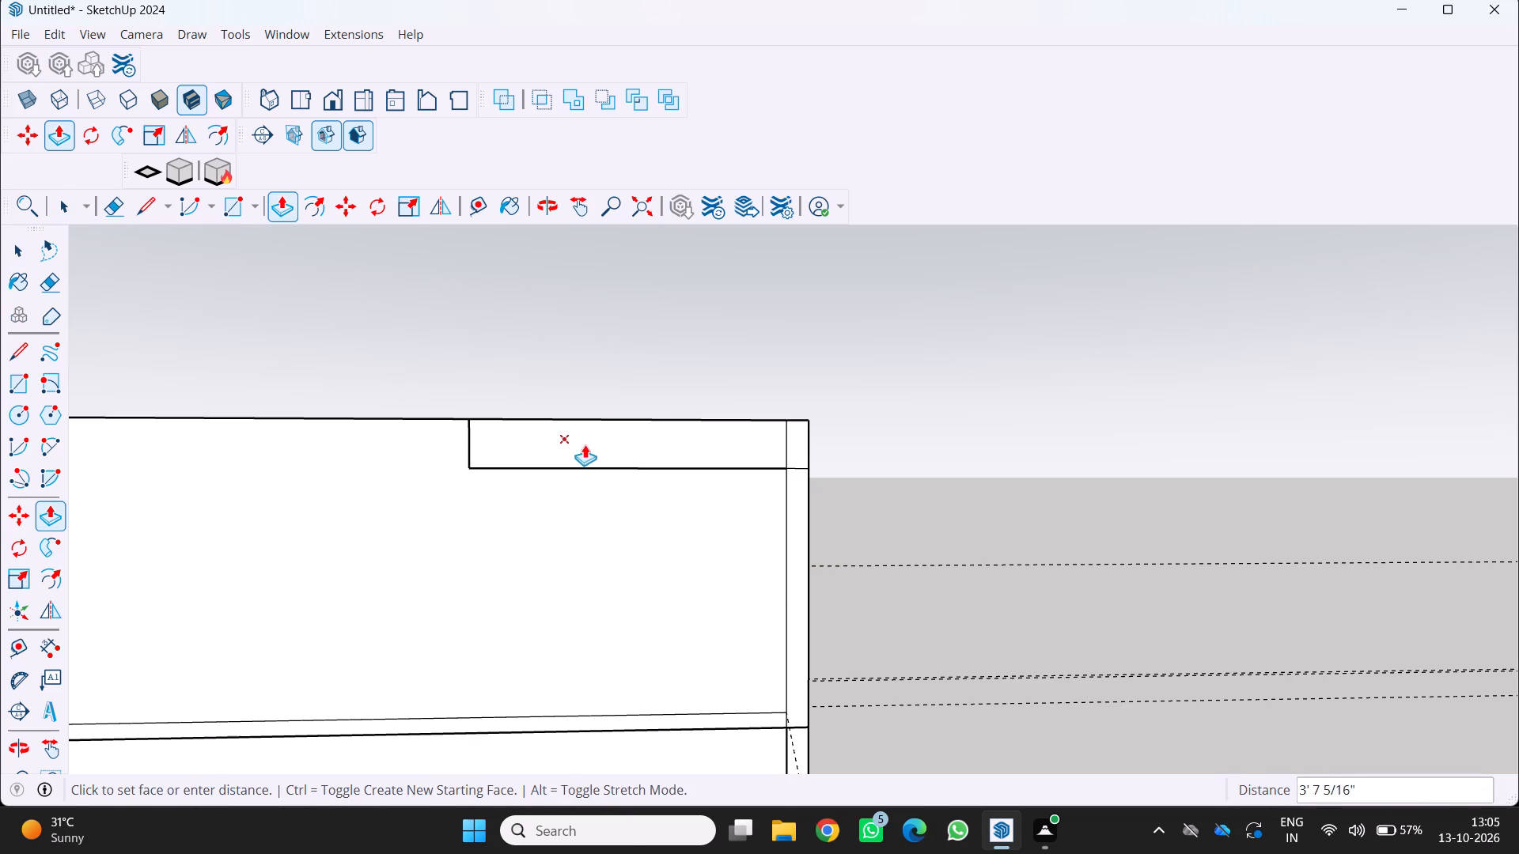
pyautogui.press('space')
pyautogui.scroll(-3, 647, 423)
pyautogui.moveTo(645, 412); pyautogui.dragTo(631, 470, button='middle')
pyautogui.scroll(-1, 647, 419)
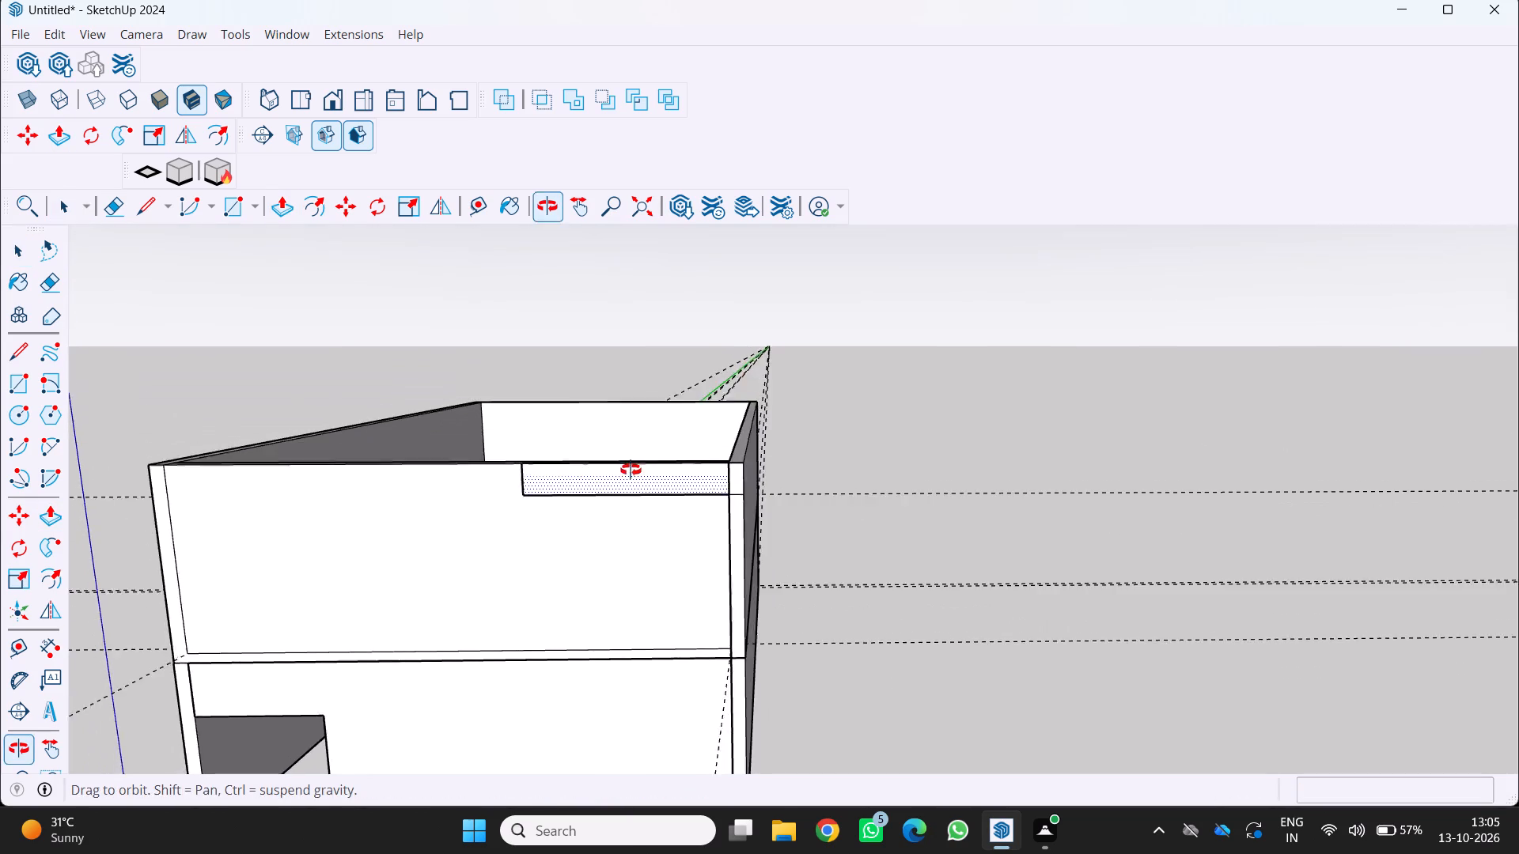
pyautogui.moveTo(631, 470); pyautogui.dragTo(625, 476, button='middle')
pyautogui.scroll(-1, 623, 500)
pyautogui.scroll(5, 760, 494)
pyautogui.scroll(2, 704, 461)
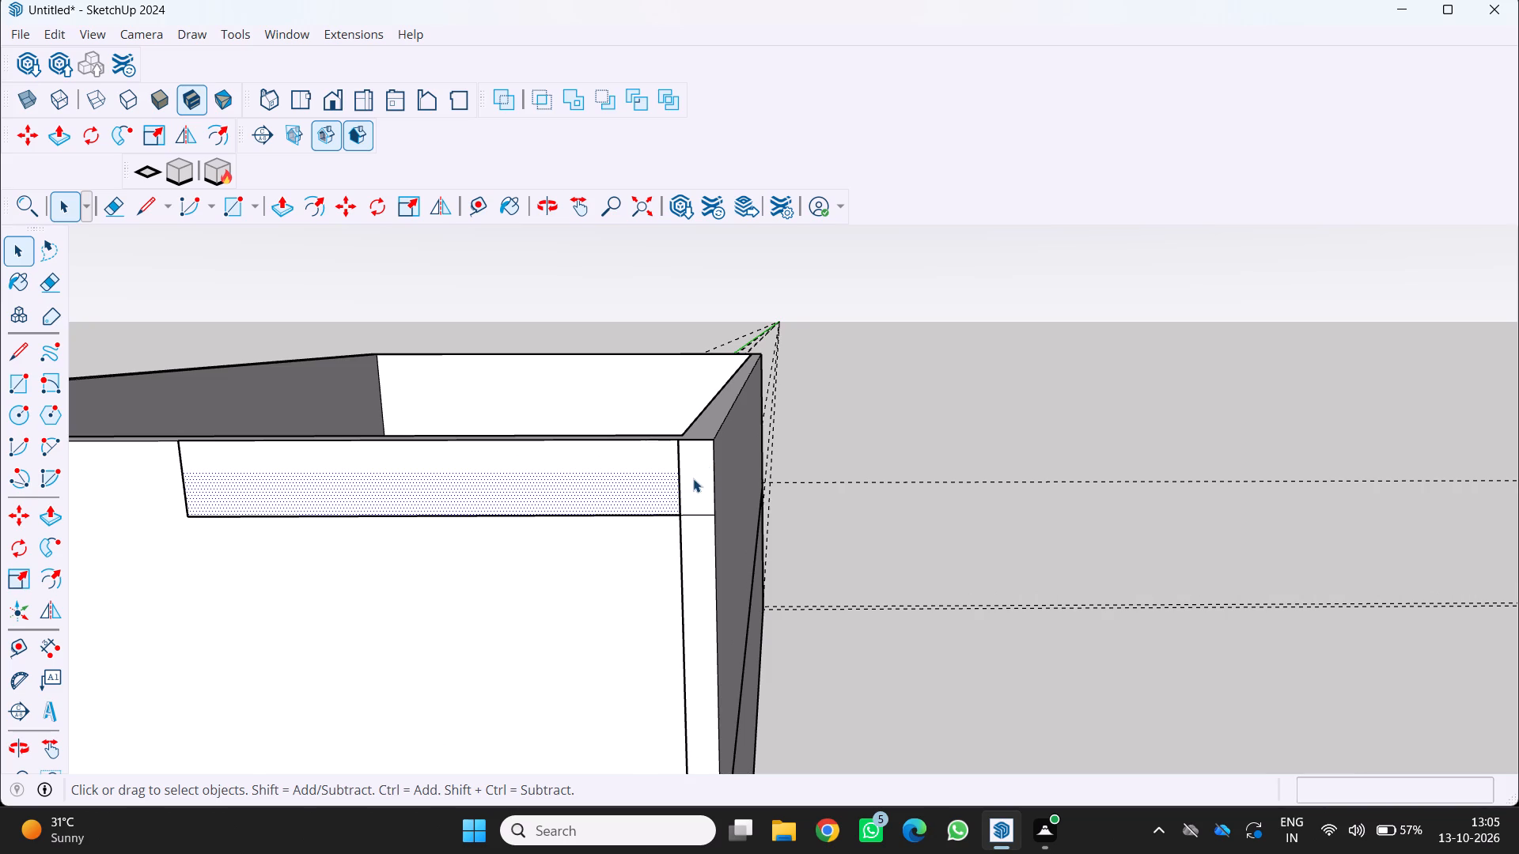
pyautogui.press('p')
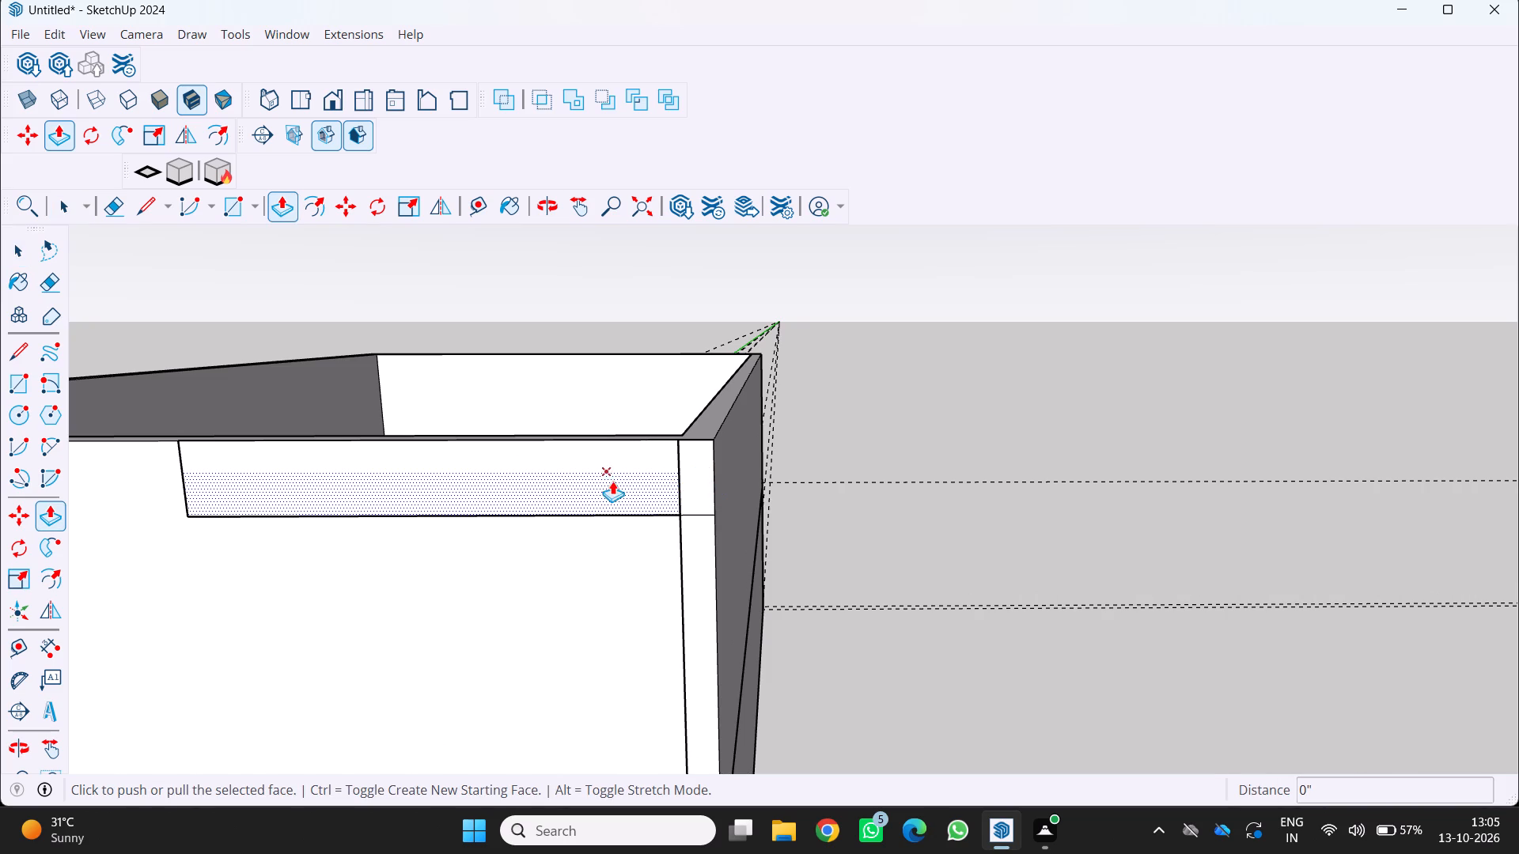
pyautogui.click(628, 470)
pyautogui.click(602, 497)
# Examine the long rectangle on the upper front wall and the whole building from eye-level and raised angles.
pyautogui.scroll(-2, 609, 486)
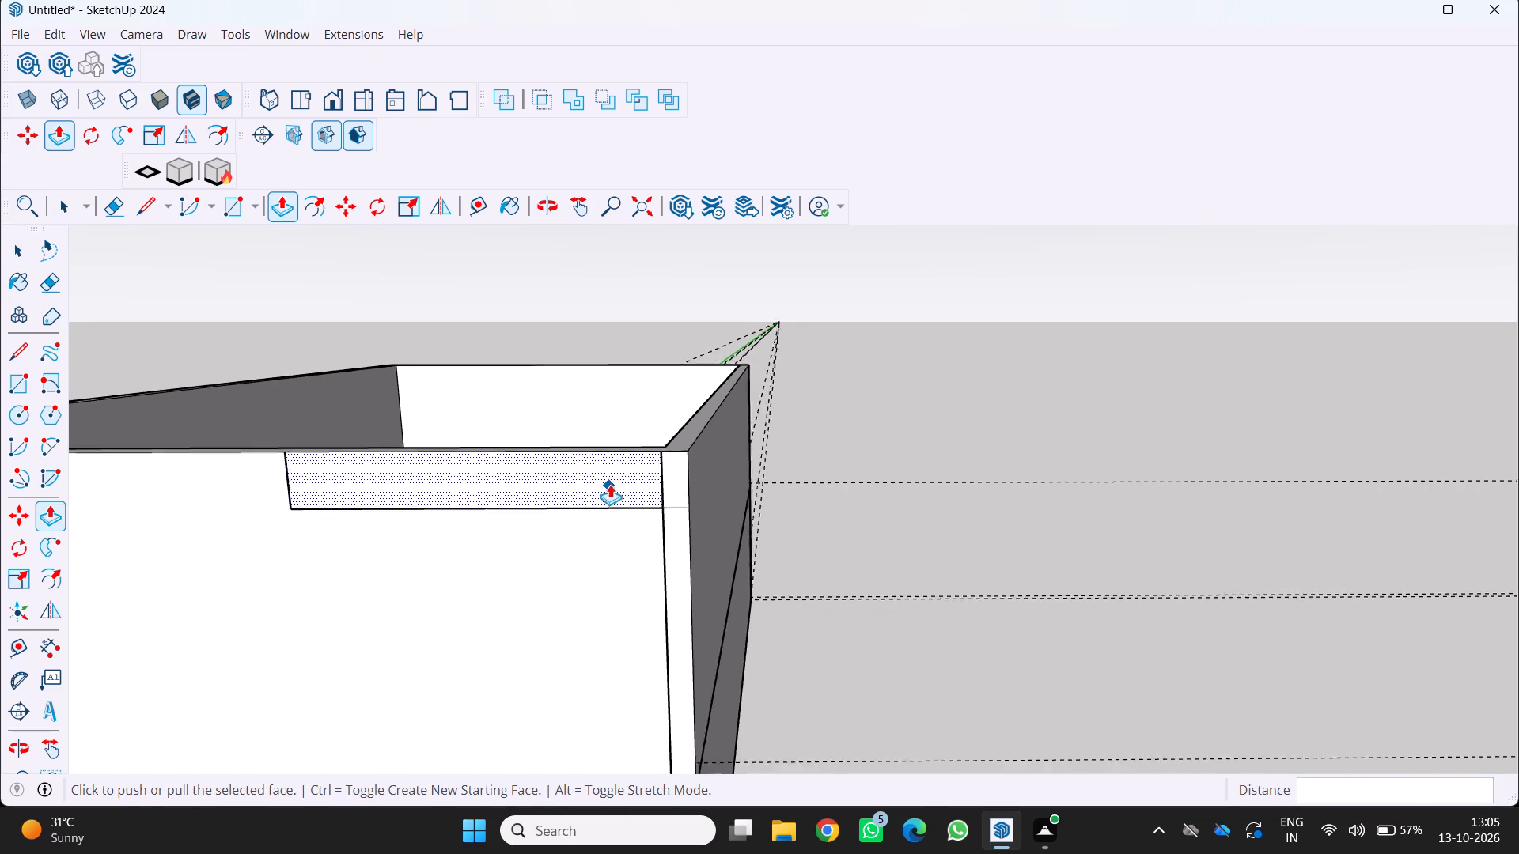
pyautogui.scroll(-11, 610, 484)
pyautogui.moveTo(617, 468); pyautogui.dragTo(710, 418, button='middle')
pyautogui.scroll(-1, 710, 428)
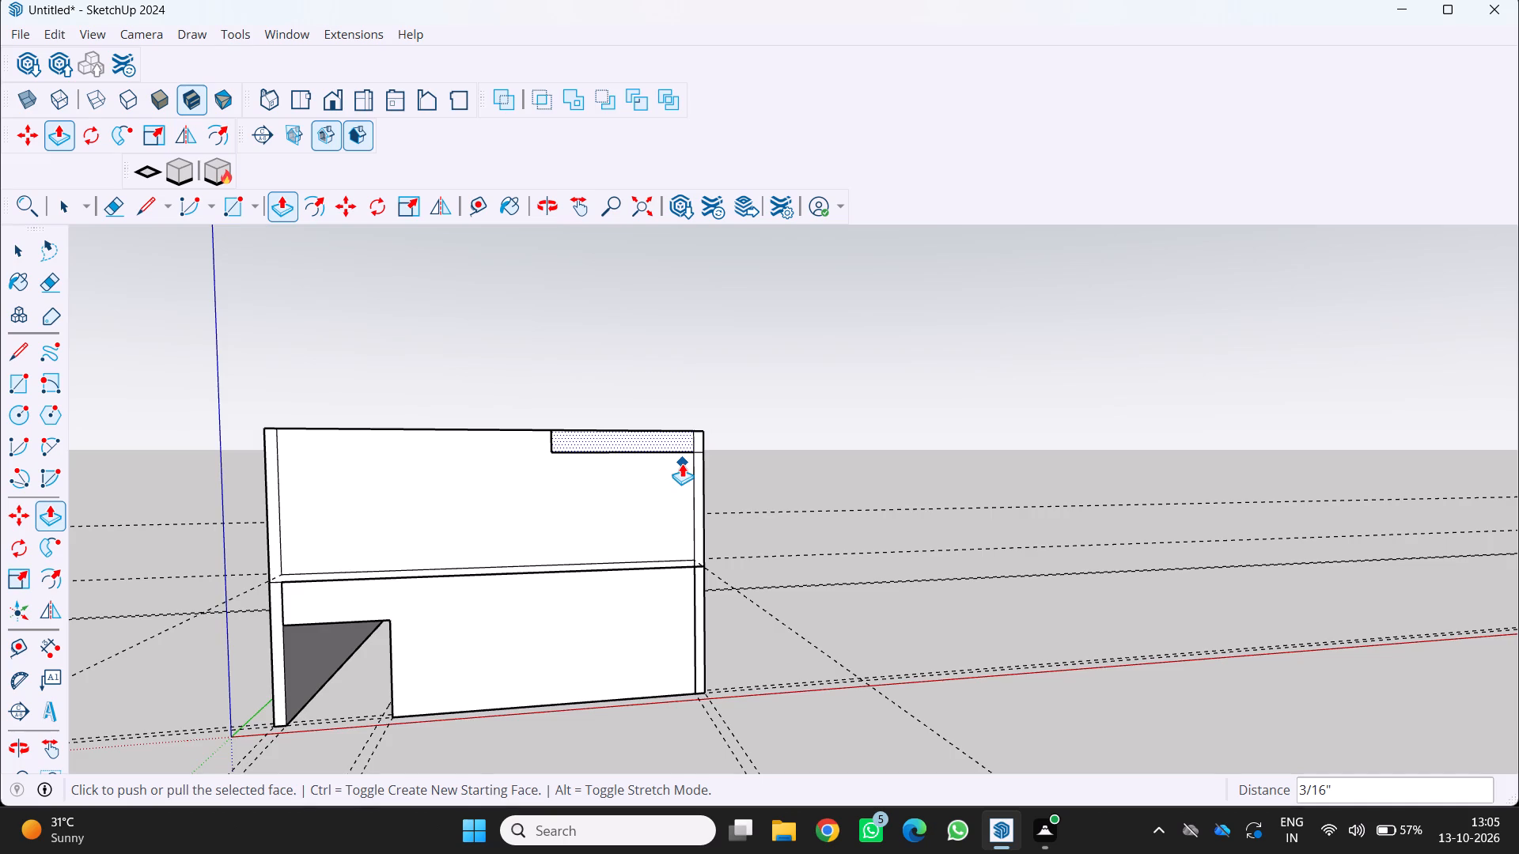
pyautogui.scroll(-3, 671, 474)
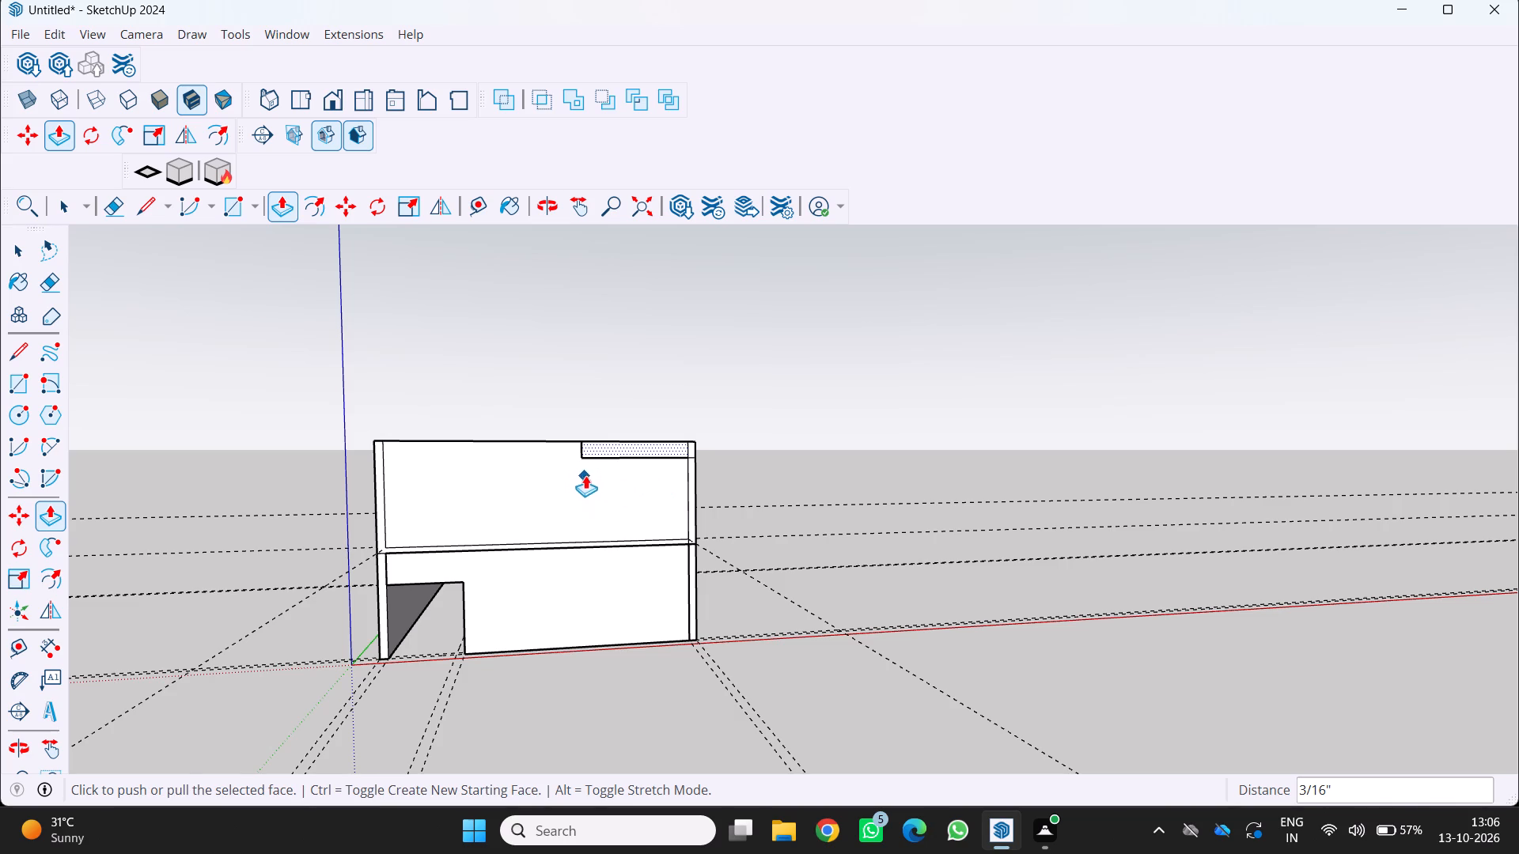
pyautogui.moveTo(634, 478); pyautogui.dragTo(590, 535, button='middle')
pyautogui.middleClick(589, 536)
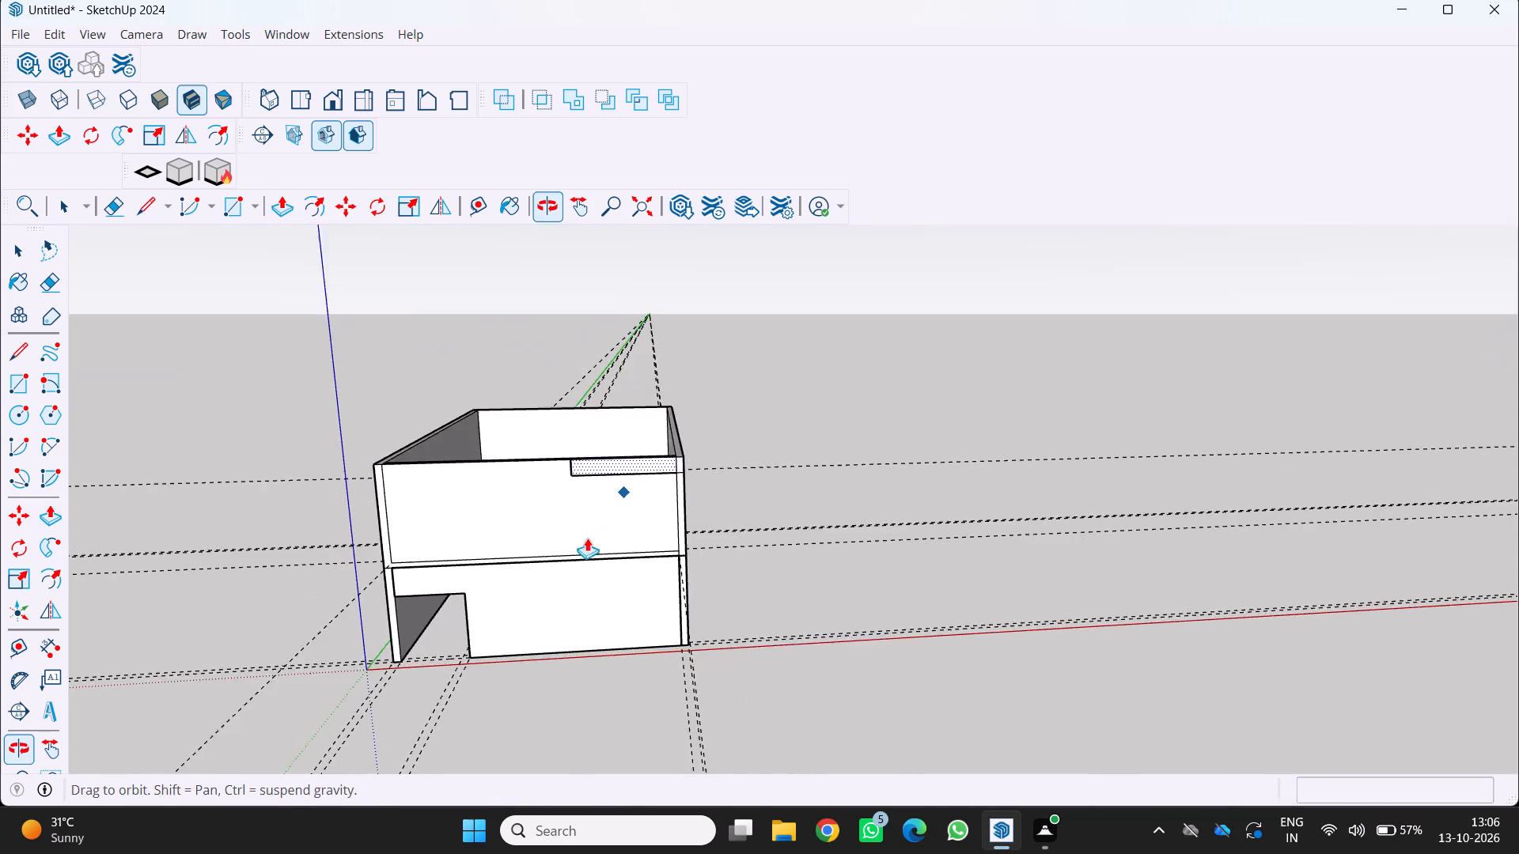
pyautogui.scroll(-4, 581, 549)
pyautogui.moveTo(652, 463); pyautogui.dragTo(575, 560, button='middle')
pyautogui.scroll(7, 642, 529)
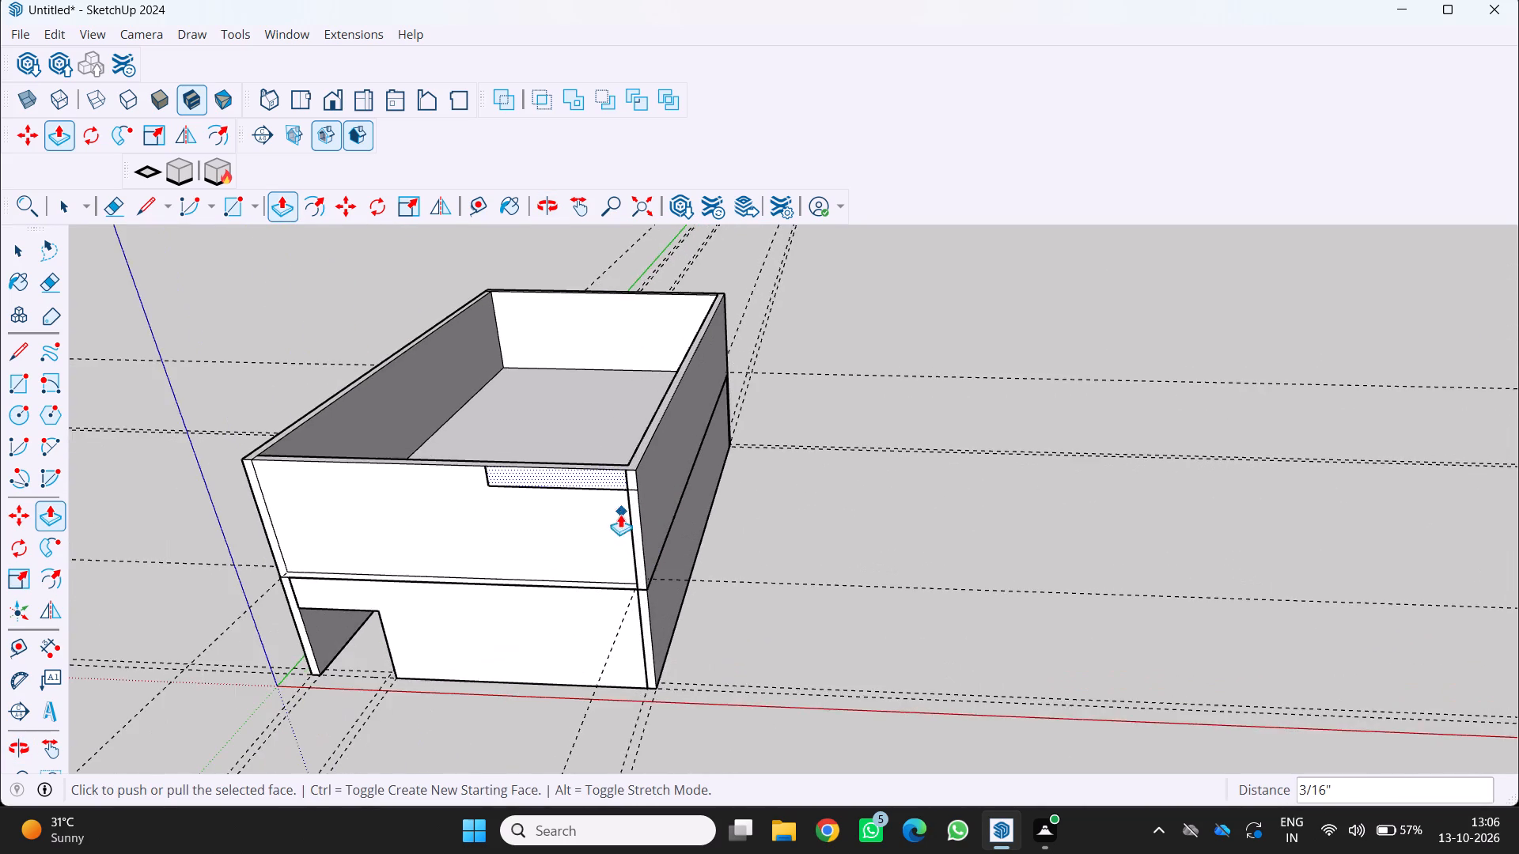
pyautogui.scroll(3, 606, 497)
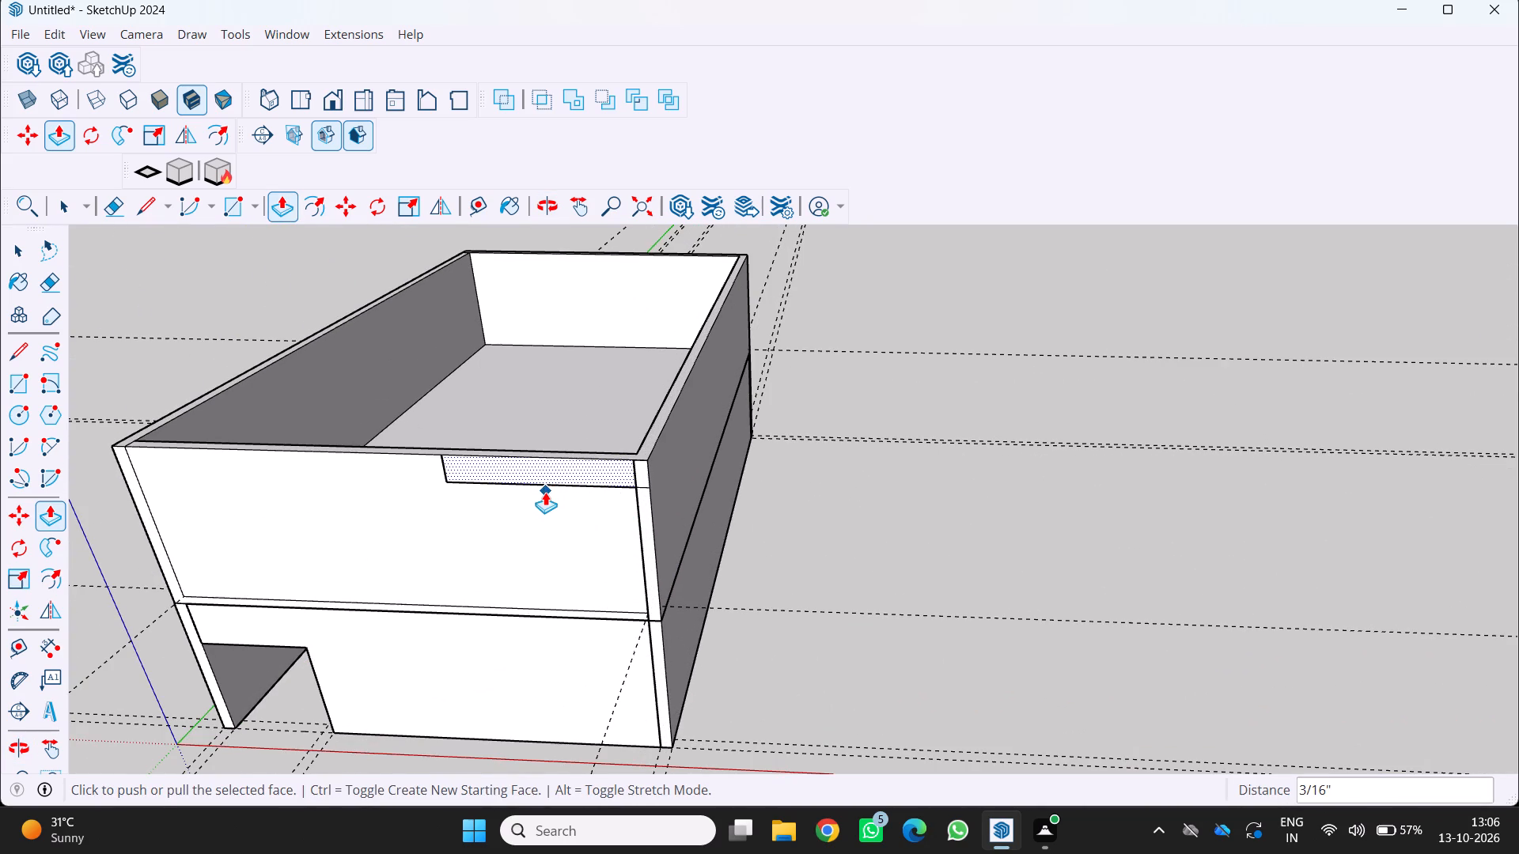
pyautogui.scroll(-4, 534, 493)
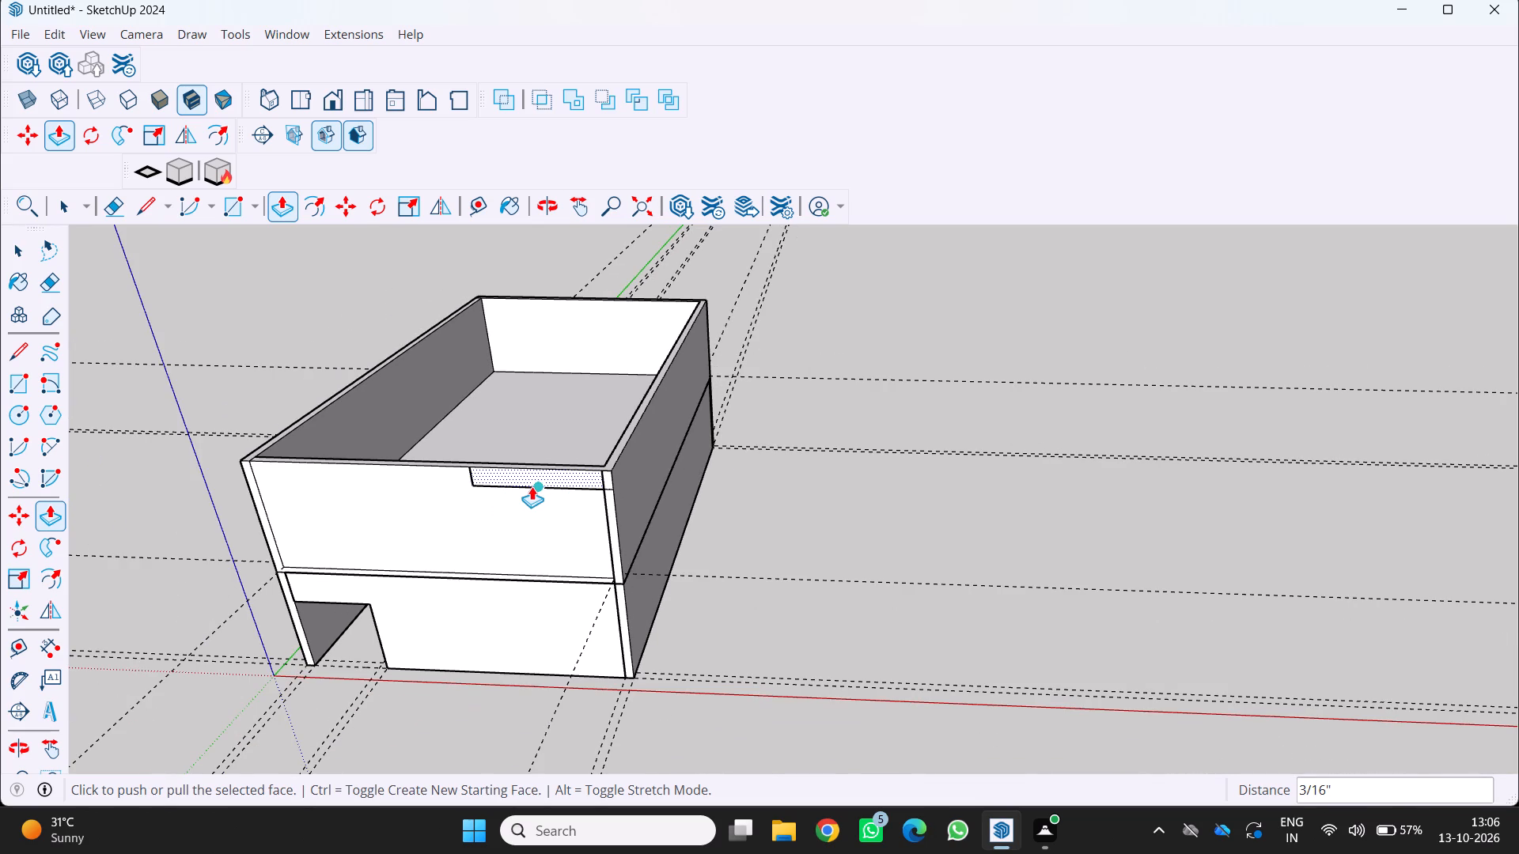
pyautogui.scroll(-2, 528, 490)
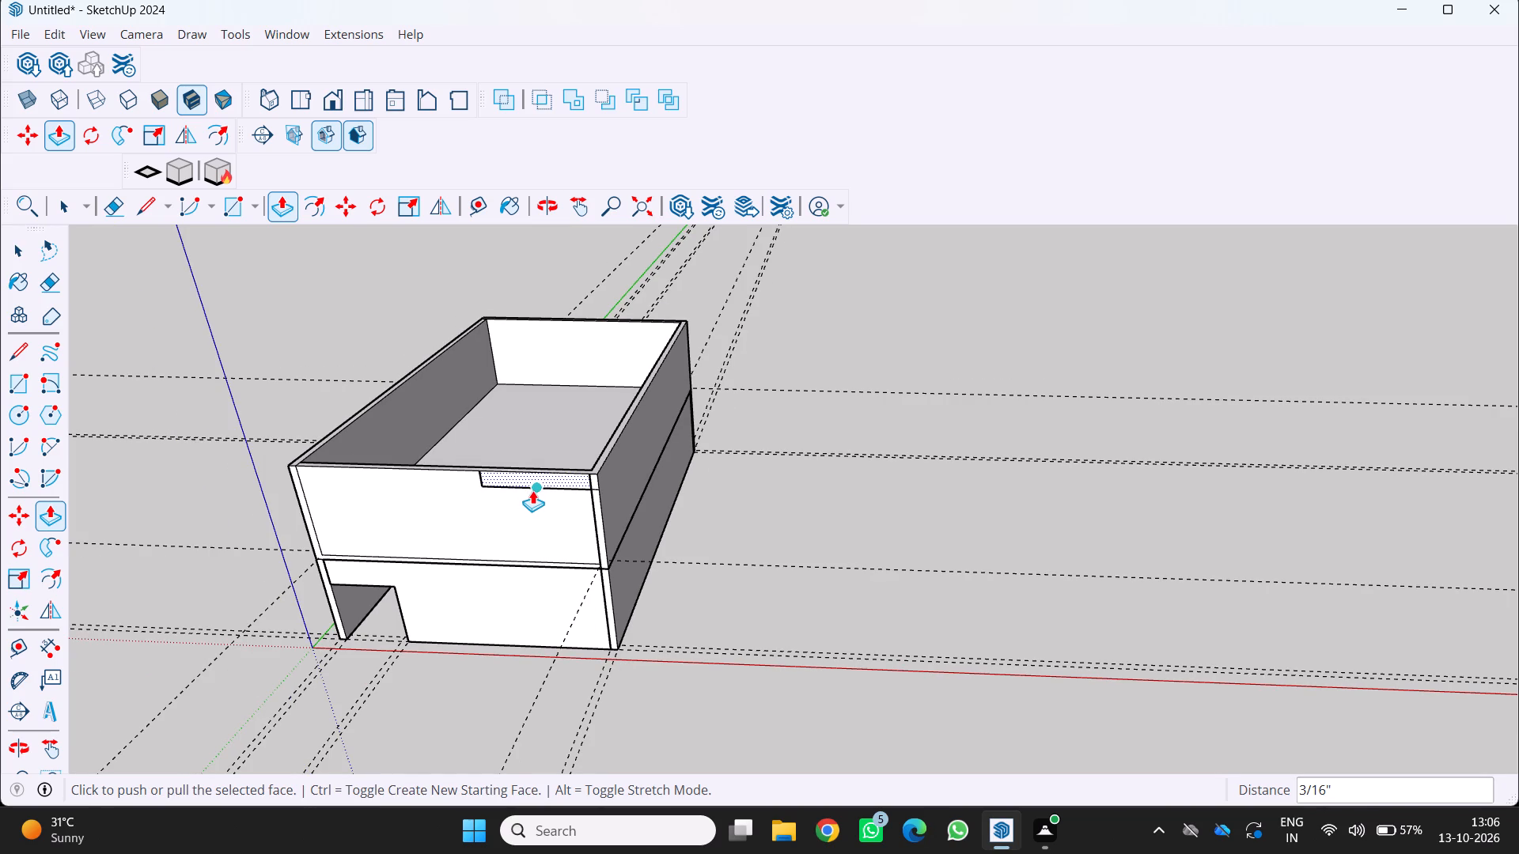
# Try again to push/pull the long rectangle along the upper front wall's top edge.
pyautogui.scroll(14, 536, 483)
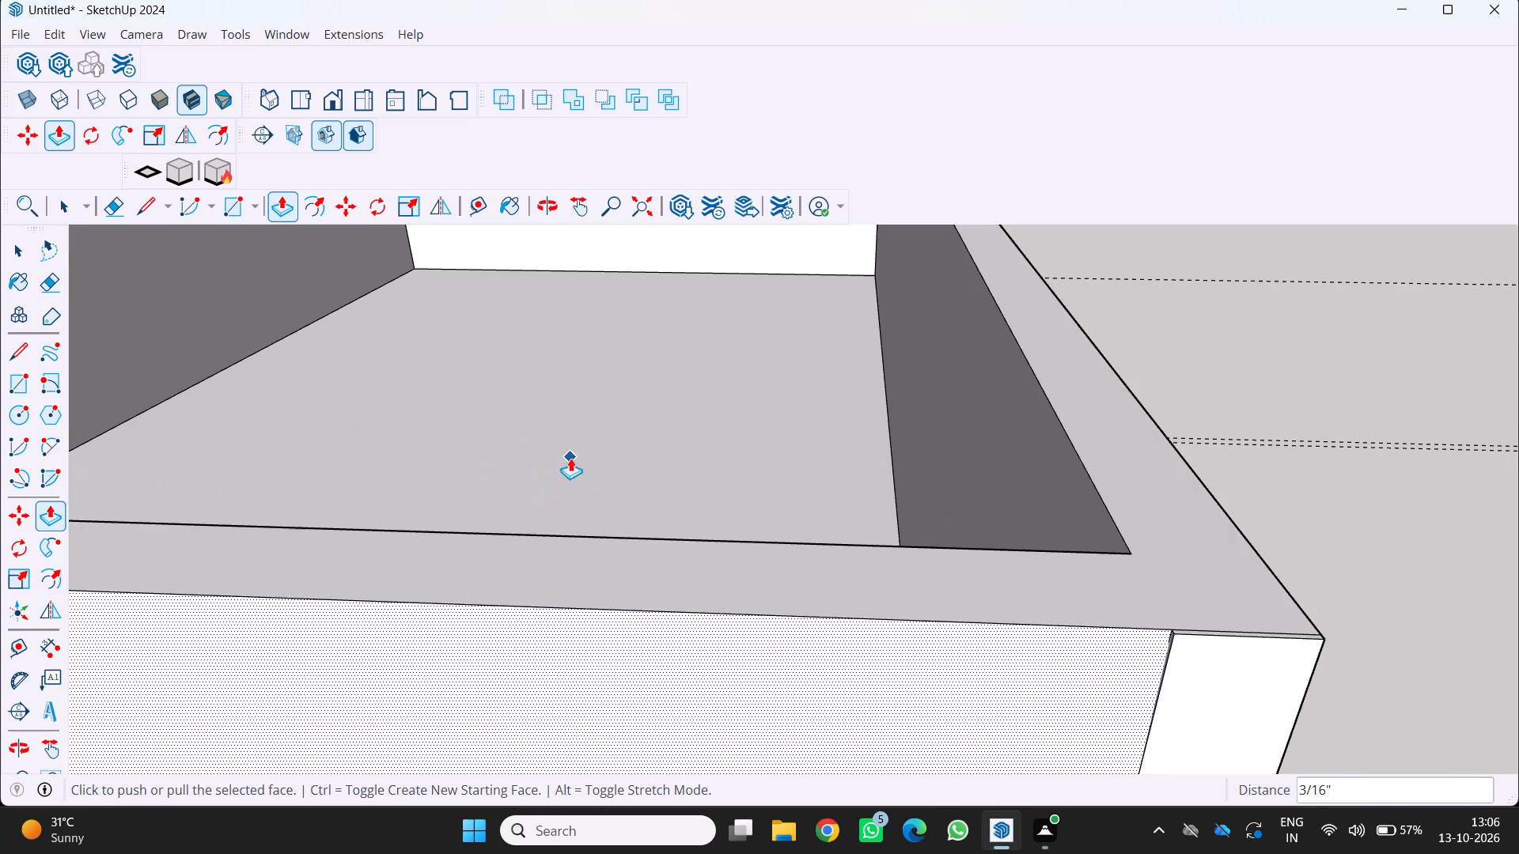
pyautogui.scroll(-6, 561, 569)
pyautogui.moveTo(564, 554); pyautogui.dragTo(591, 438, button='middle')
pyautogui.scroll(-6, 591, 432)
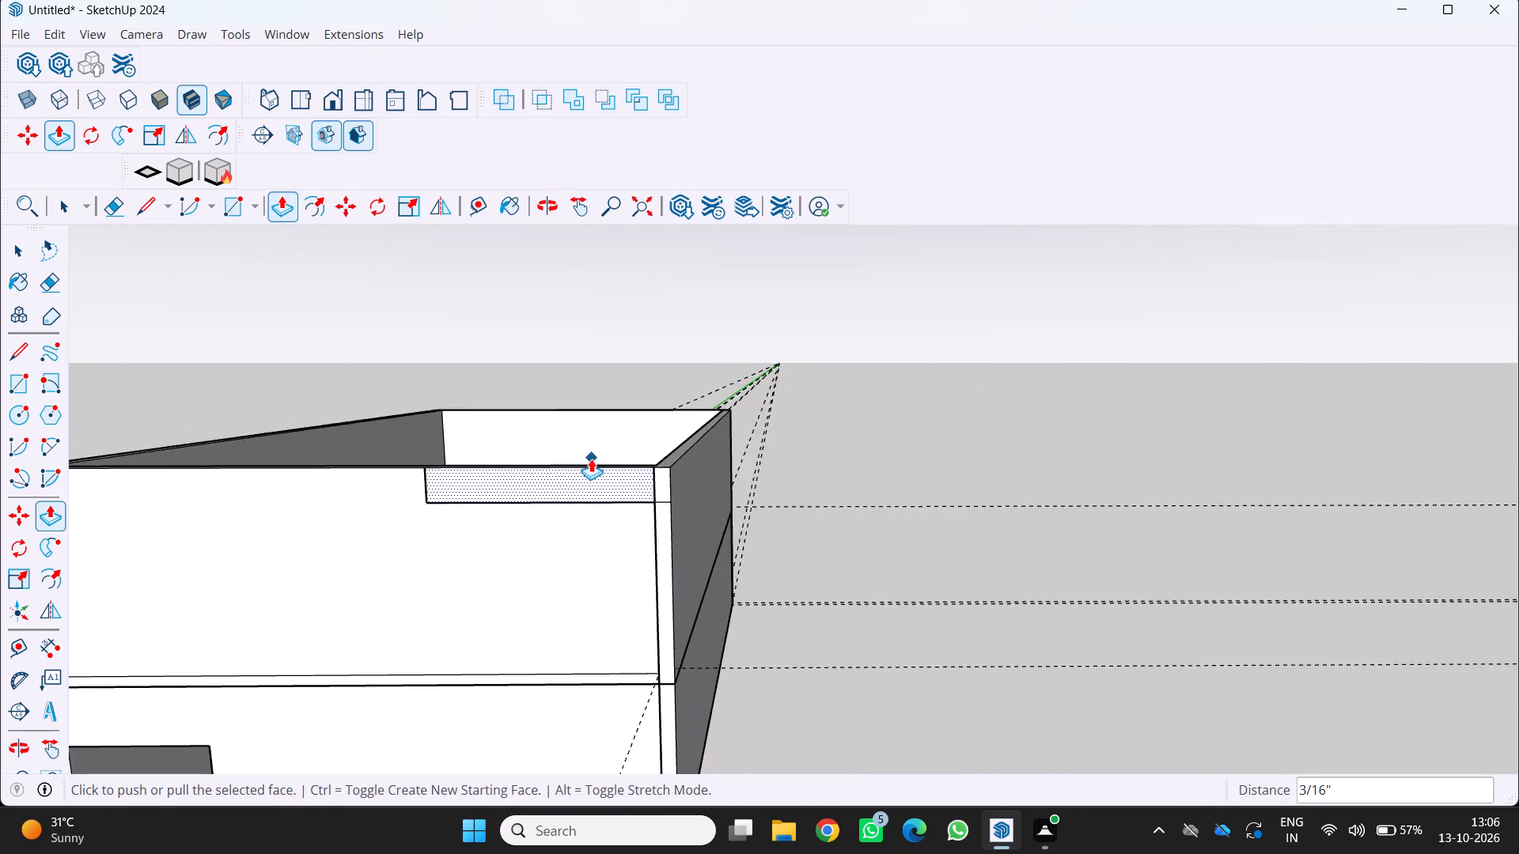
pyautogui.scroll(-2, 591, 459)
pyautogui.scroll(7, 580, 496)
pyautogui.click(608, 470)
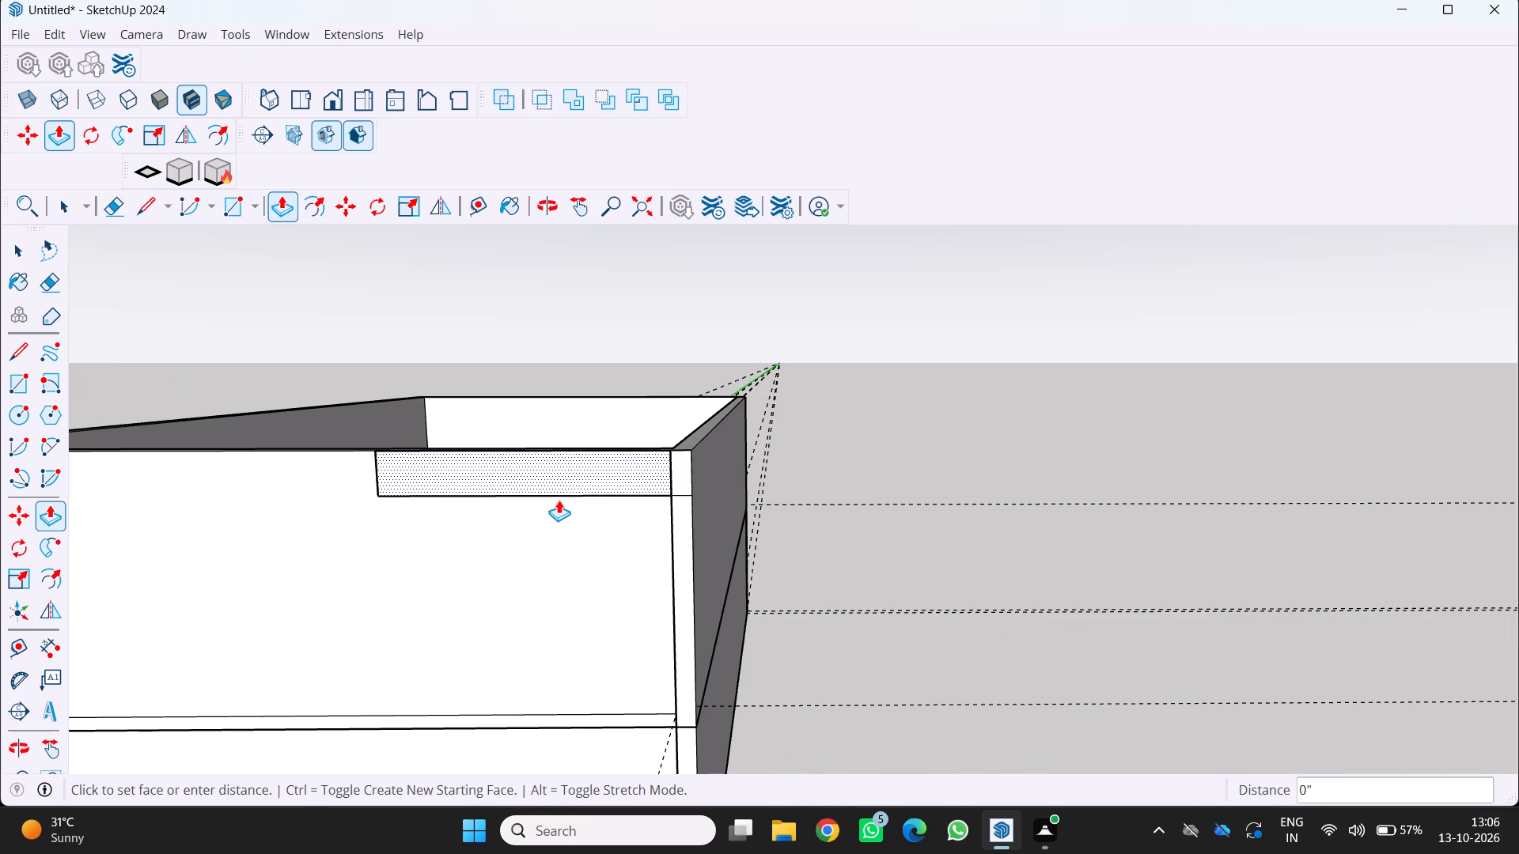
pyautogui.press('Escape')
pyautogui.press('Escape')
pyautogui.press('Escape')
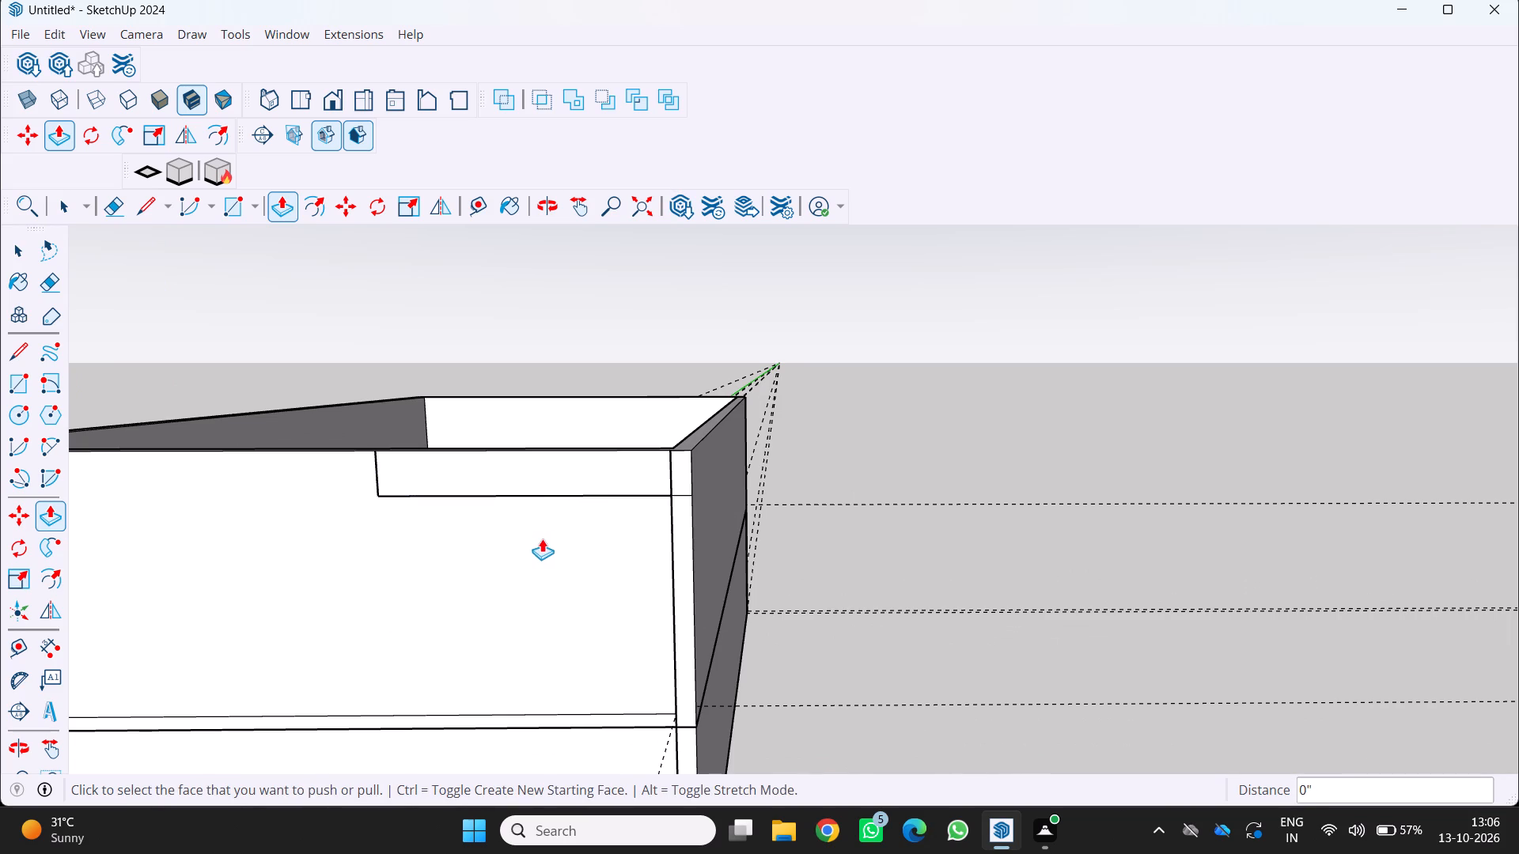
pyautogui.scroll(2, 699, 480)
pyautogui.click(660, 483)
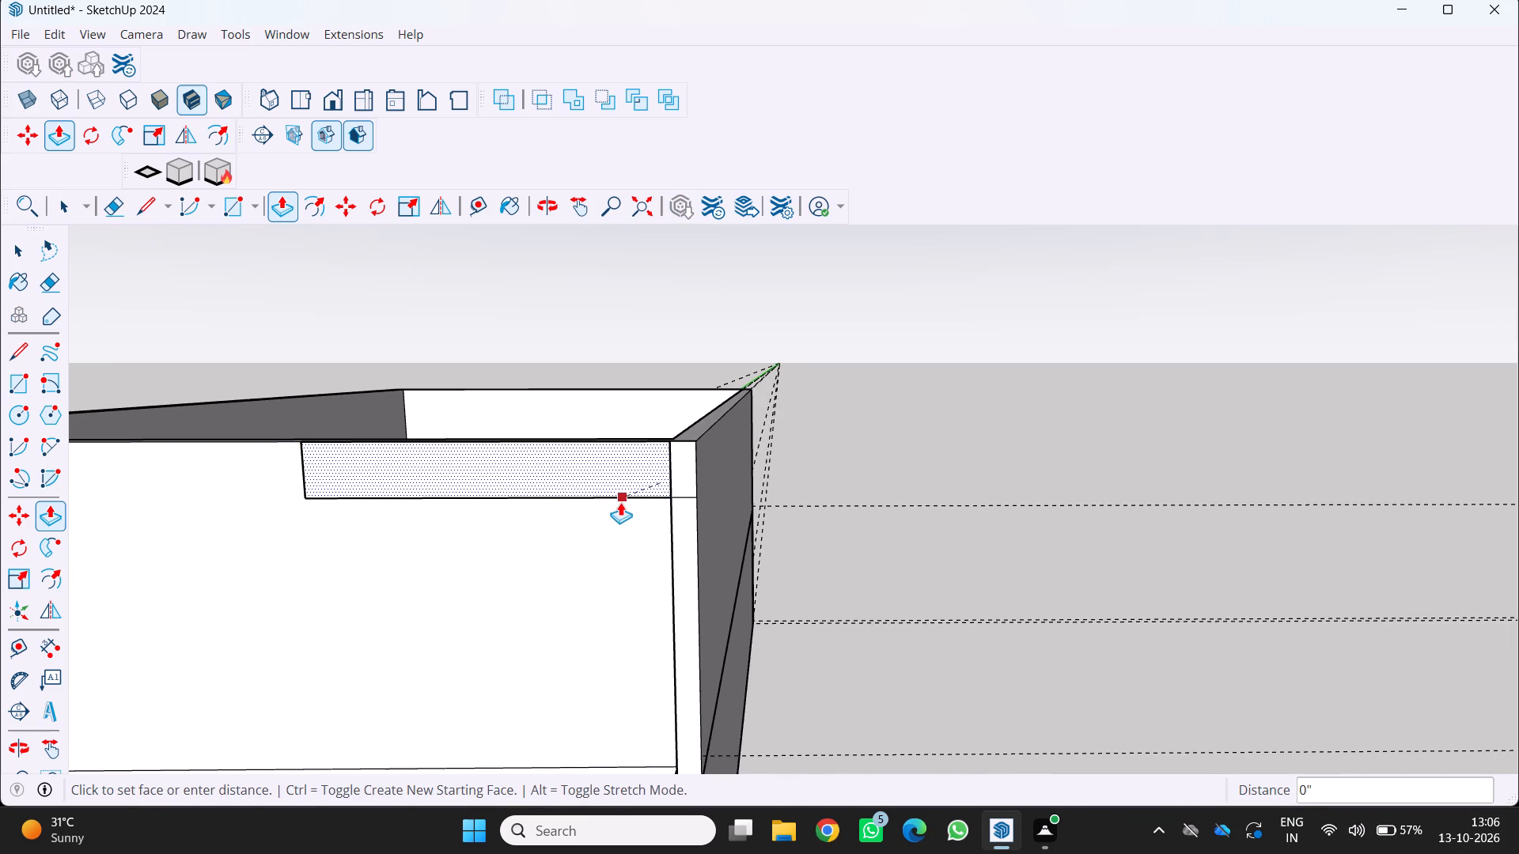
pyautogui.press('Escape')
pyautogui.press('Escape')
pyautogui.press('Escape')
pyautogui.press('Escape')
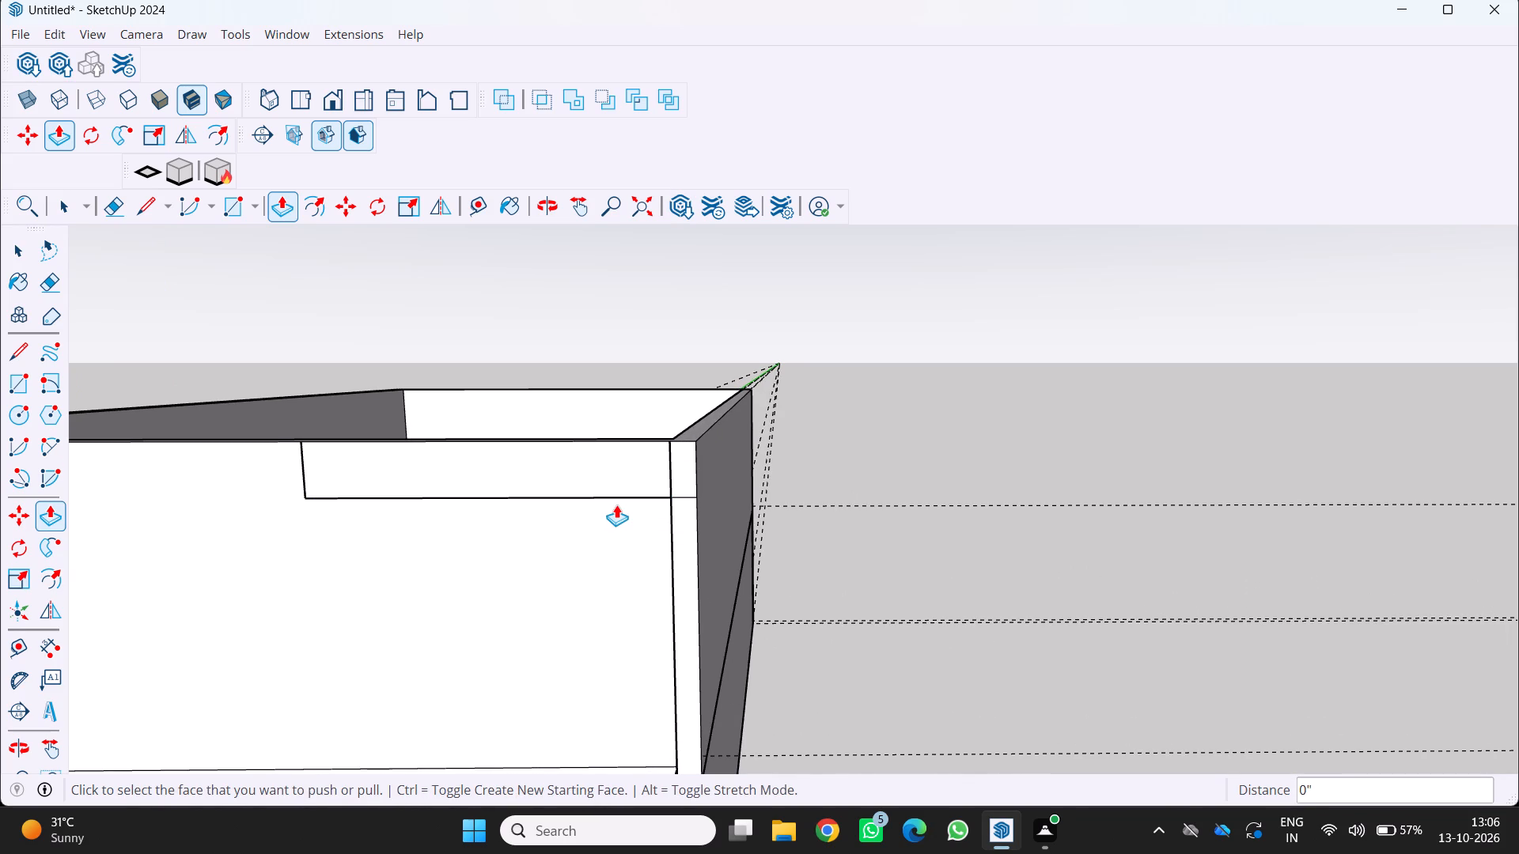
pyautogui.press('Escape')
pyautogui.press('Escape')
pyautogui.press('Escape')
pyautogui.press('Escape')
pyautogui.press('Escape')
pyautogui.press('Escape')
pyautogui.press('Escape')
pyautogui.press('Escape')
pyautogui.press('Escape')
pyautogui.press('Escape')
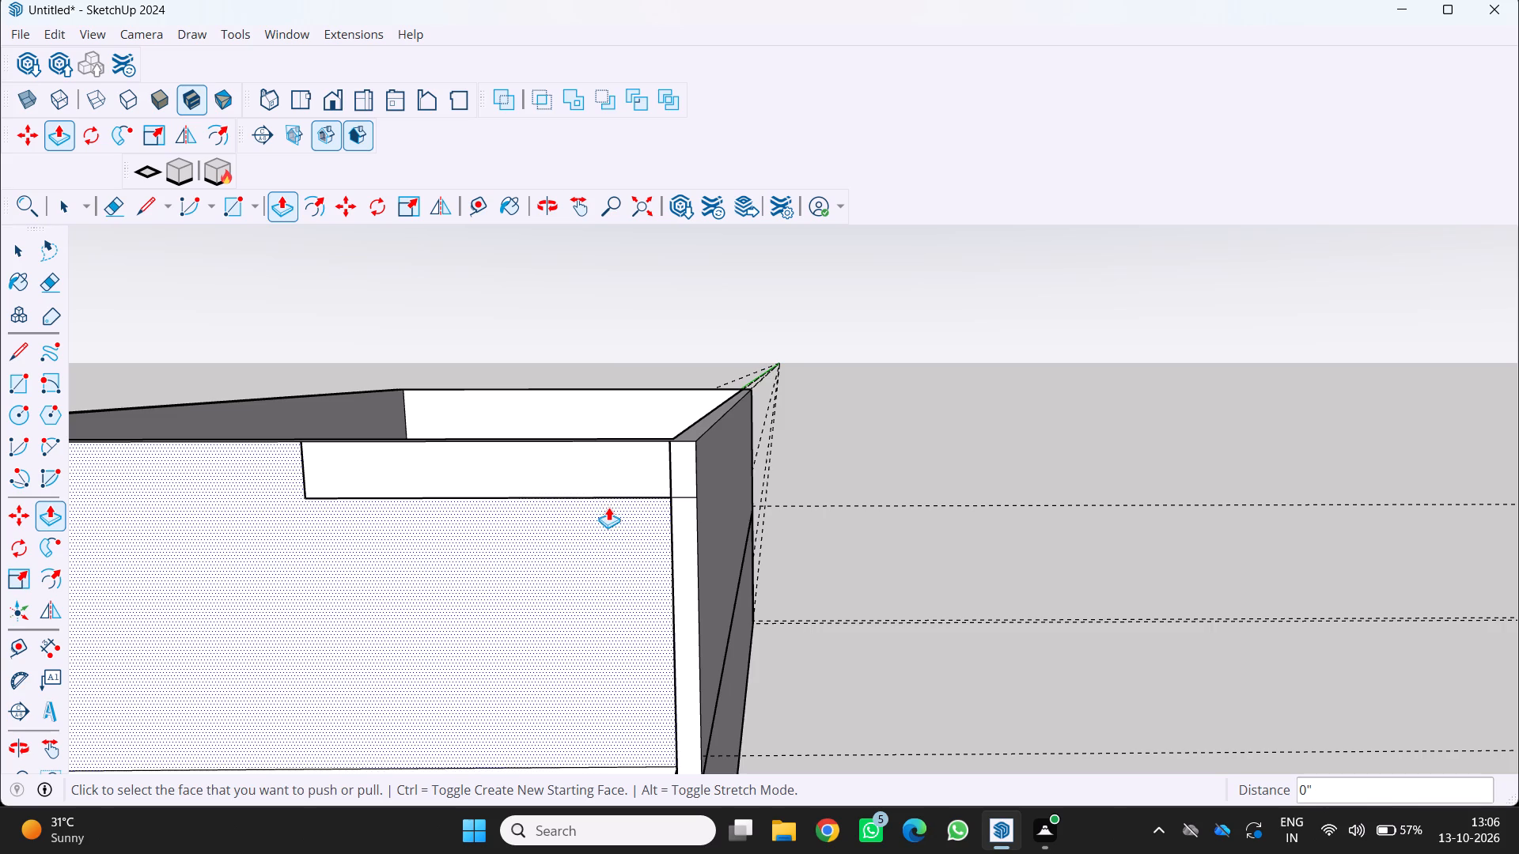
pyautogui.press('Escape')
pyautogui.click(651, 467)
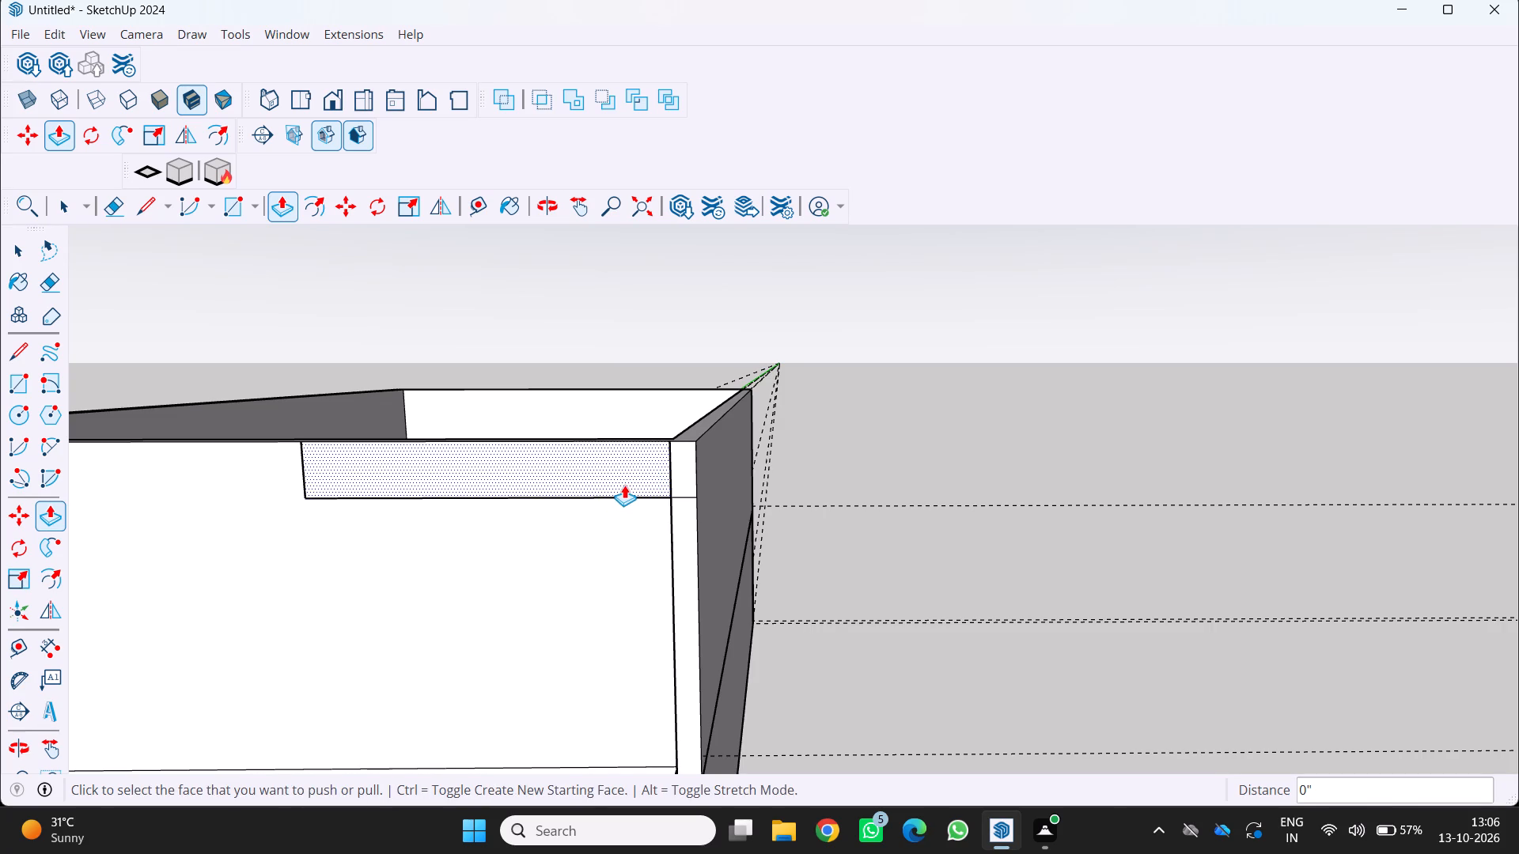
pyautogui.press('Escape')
# Push/pull the small face at the end of the long rectangle, at the upper front wall's outer corner, outward about 1' 2 3/4".
pyautogui.scroll(2, 676, 473)
pyautogui.click(682, 469)
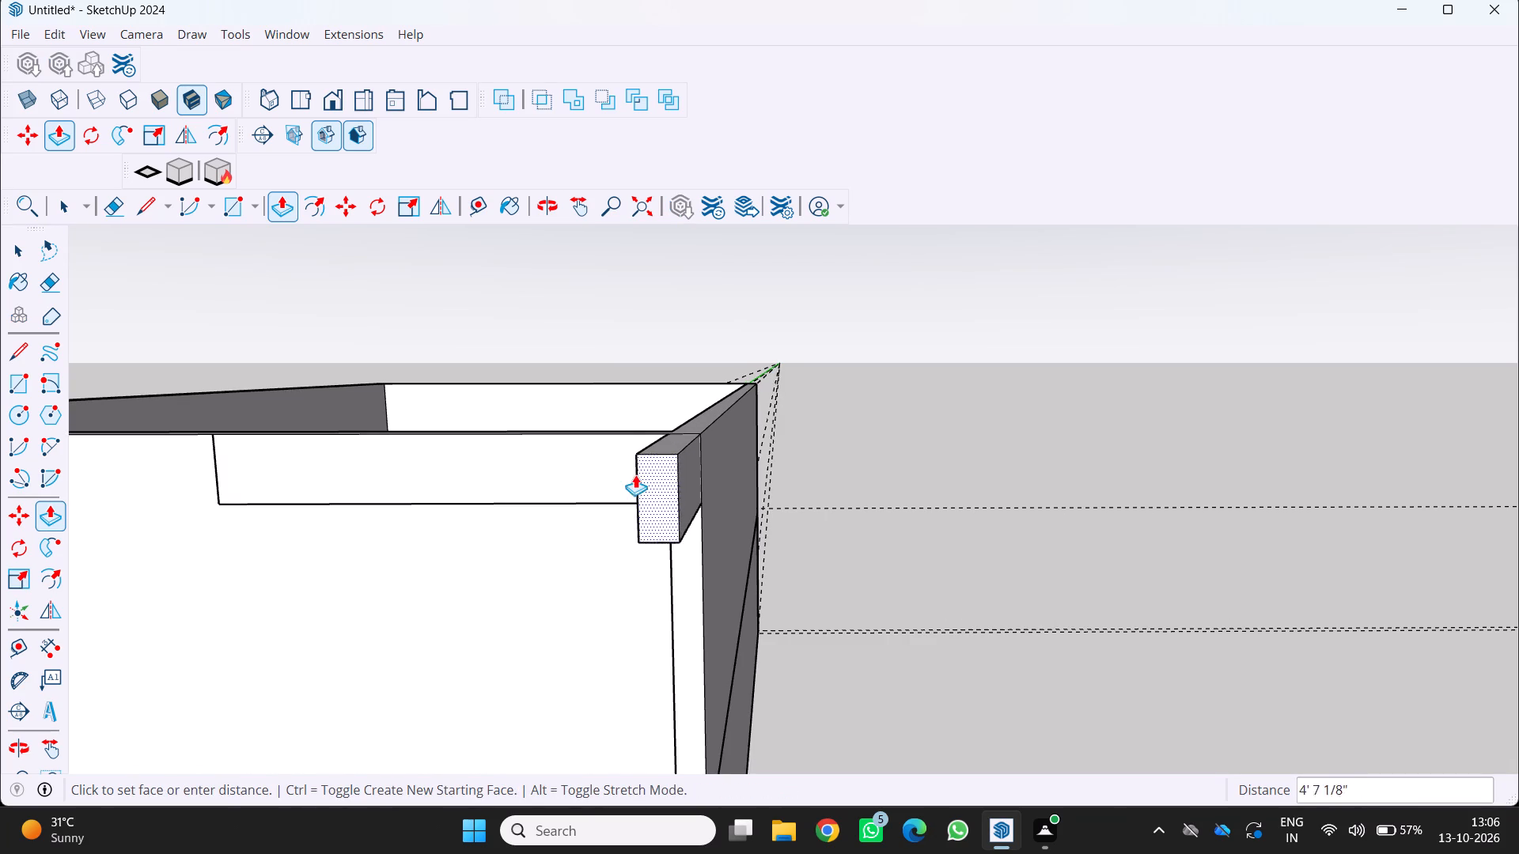
pyautogui.scroll(4, 692, 445)
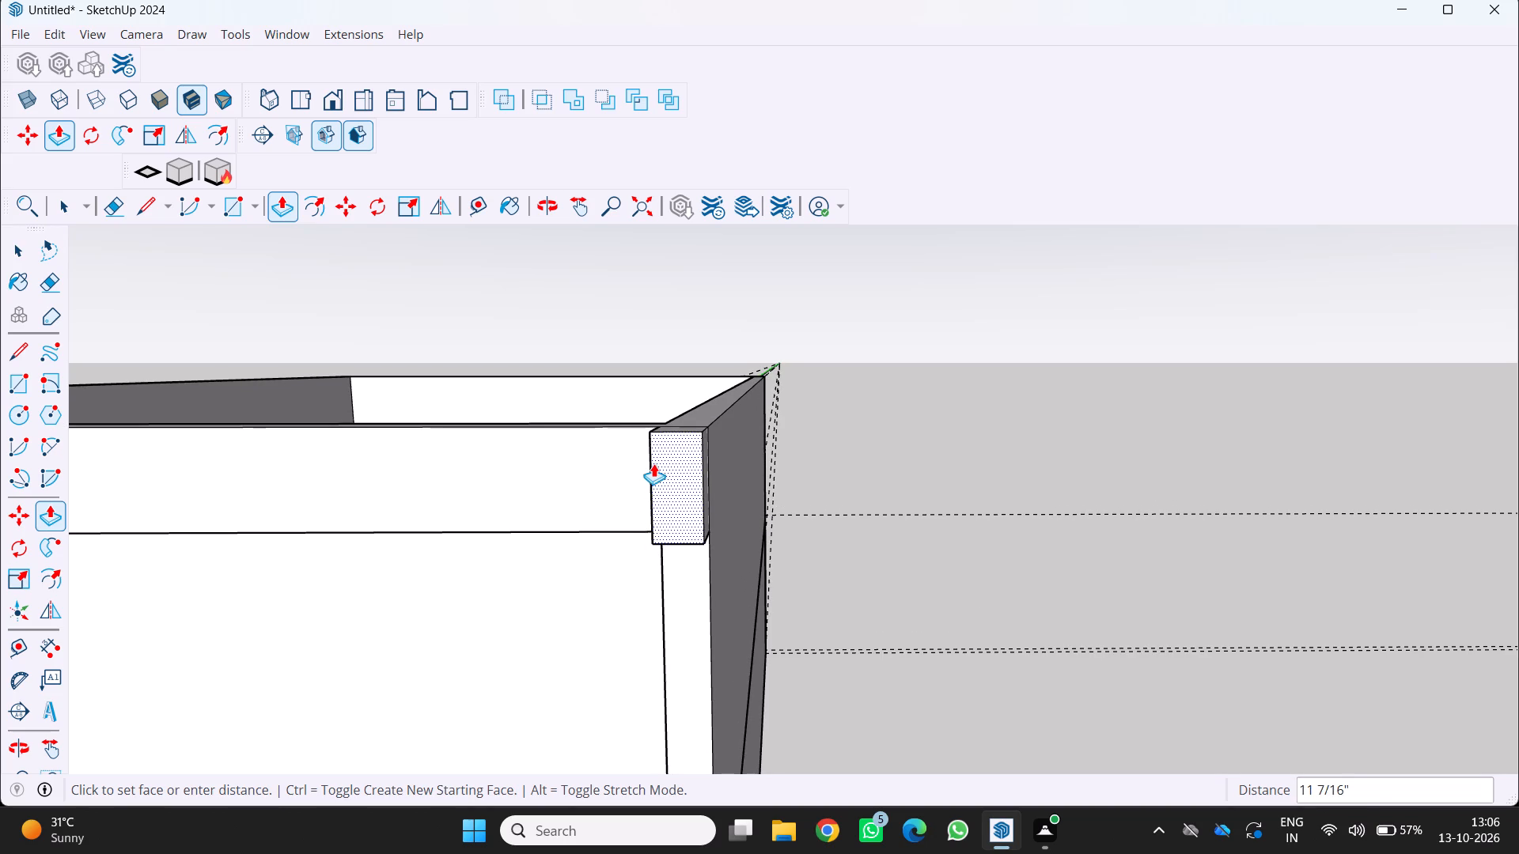
pyautogui.click(650, 463)
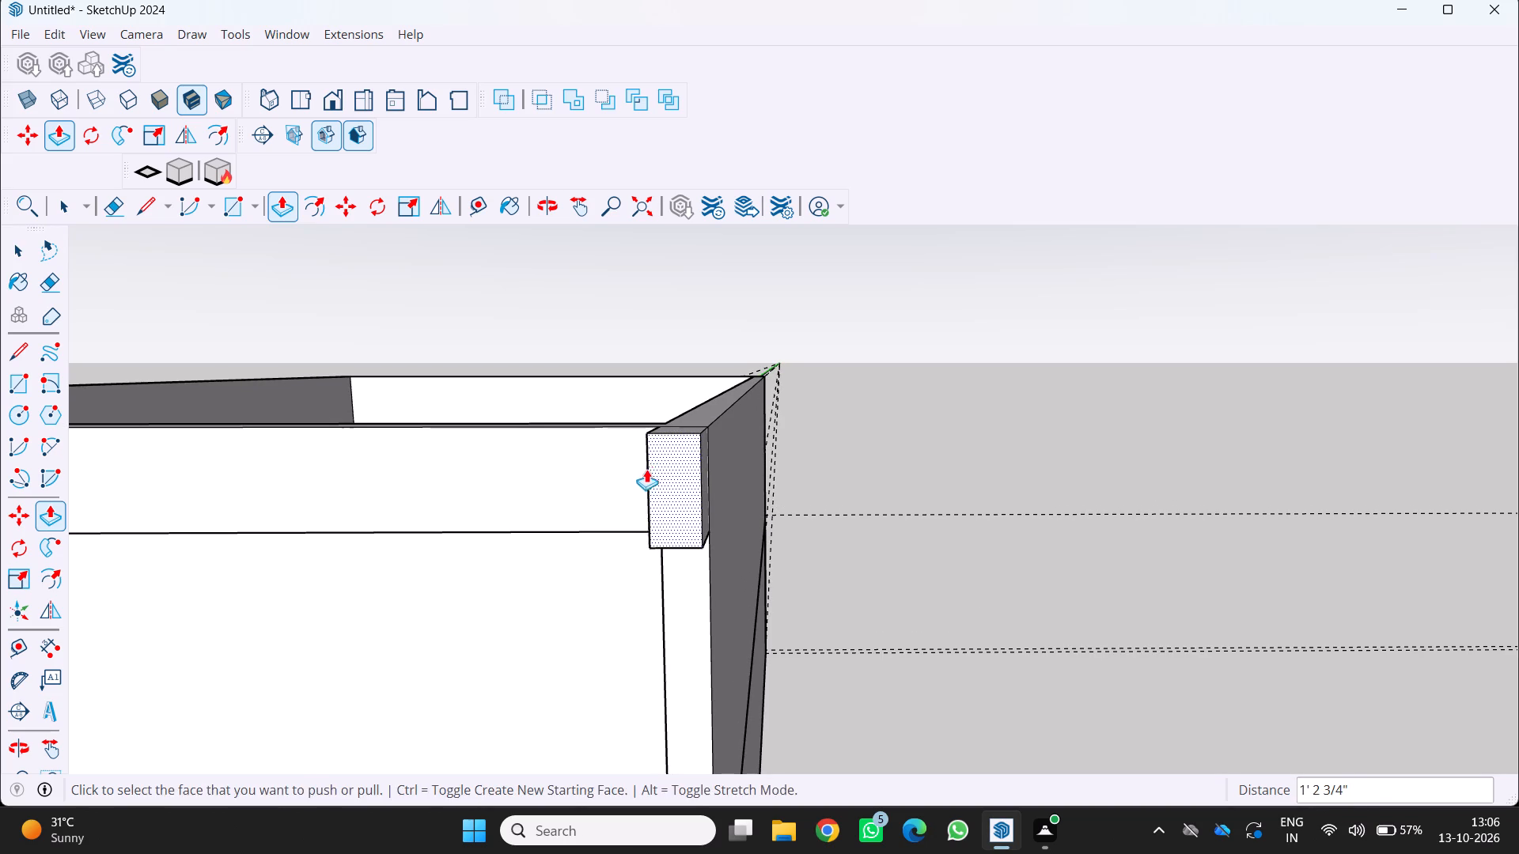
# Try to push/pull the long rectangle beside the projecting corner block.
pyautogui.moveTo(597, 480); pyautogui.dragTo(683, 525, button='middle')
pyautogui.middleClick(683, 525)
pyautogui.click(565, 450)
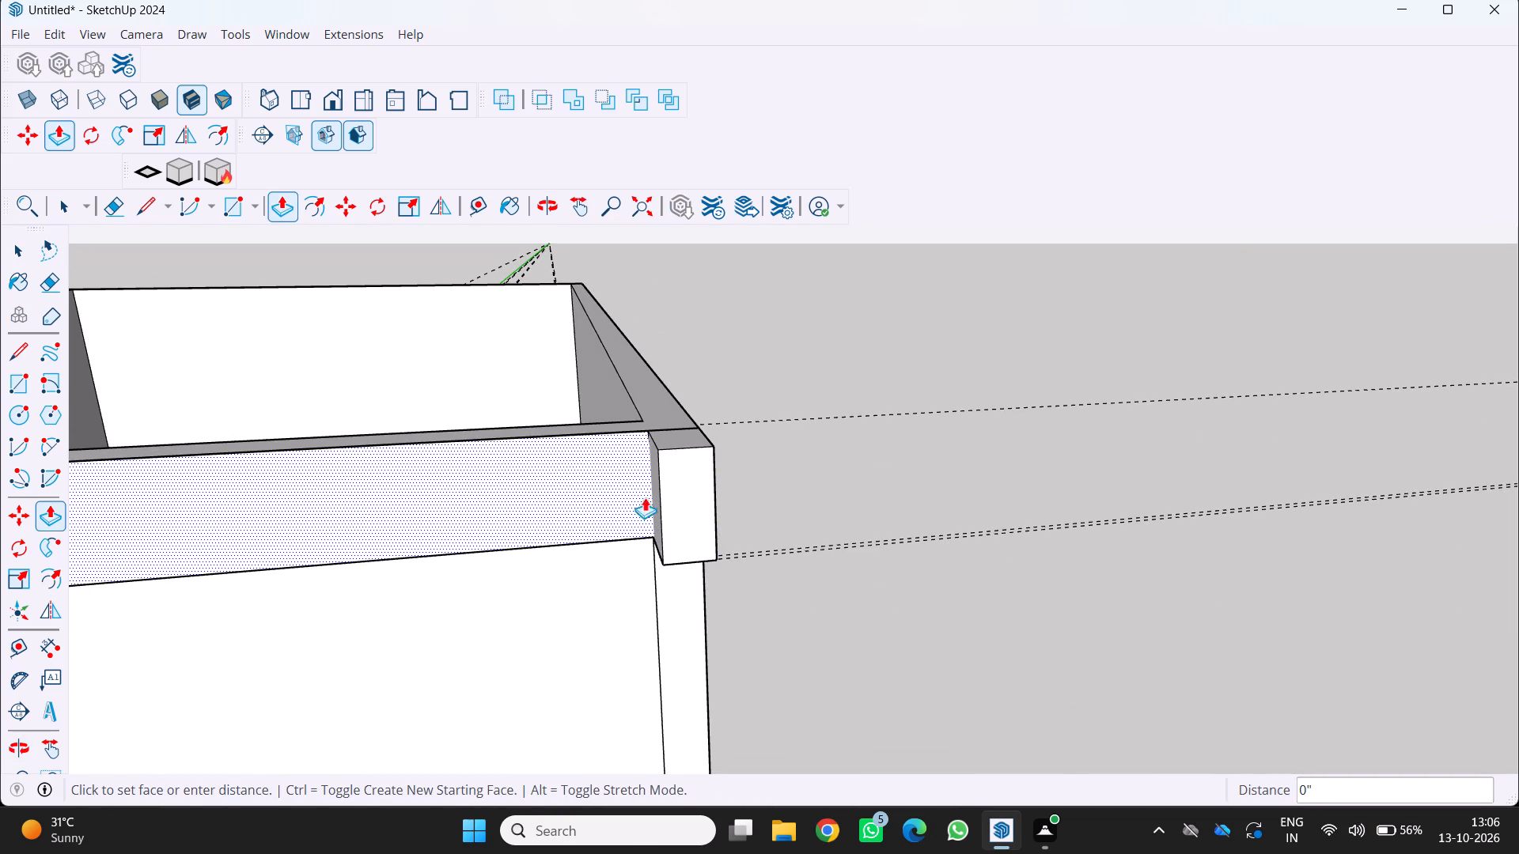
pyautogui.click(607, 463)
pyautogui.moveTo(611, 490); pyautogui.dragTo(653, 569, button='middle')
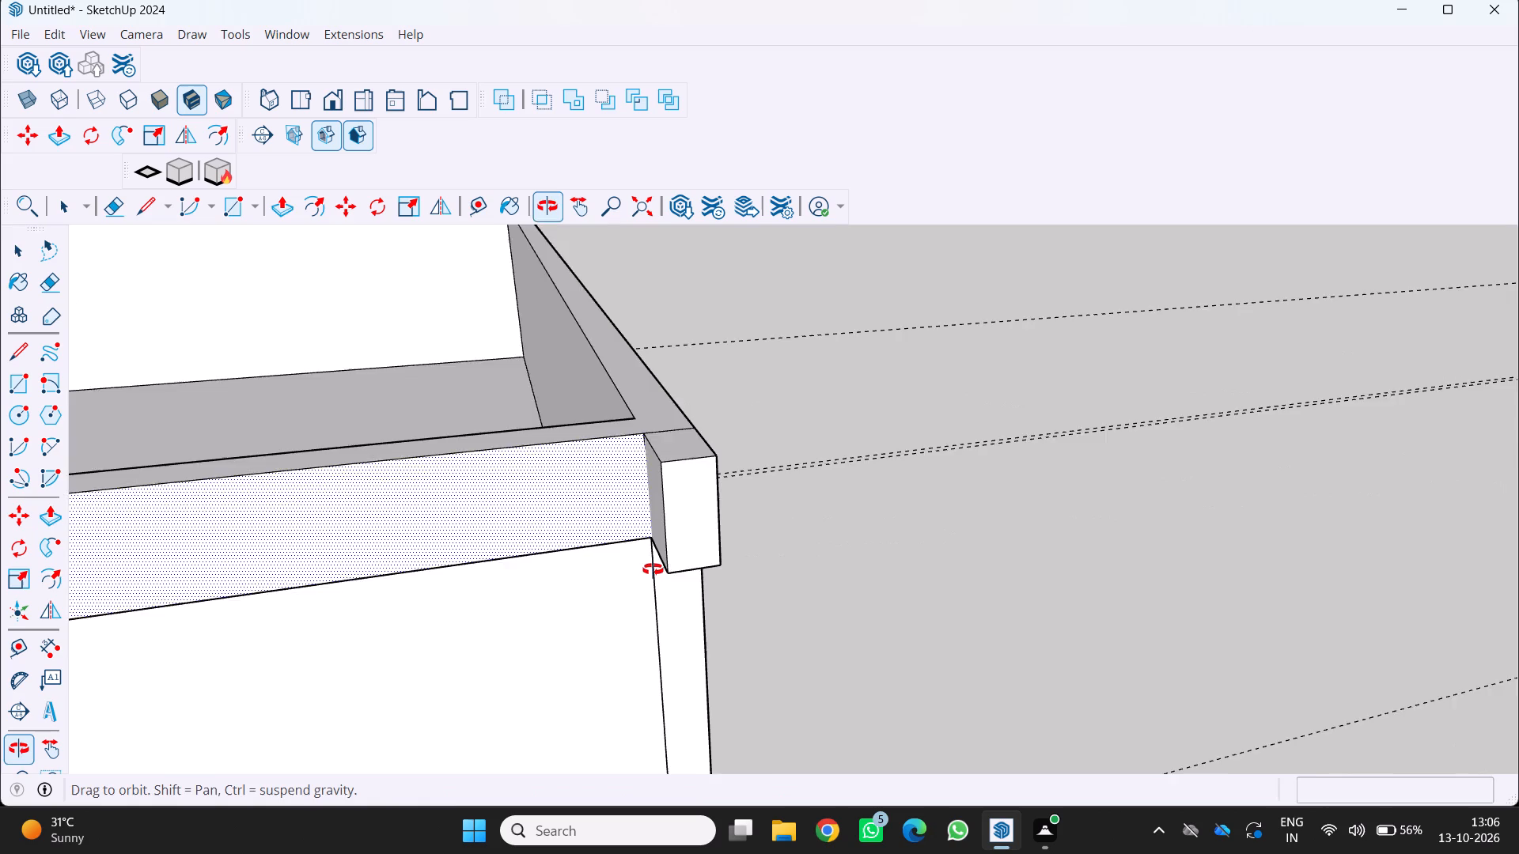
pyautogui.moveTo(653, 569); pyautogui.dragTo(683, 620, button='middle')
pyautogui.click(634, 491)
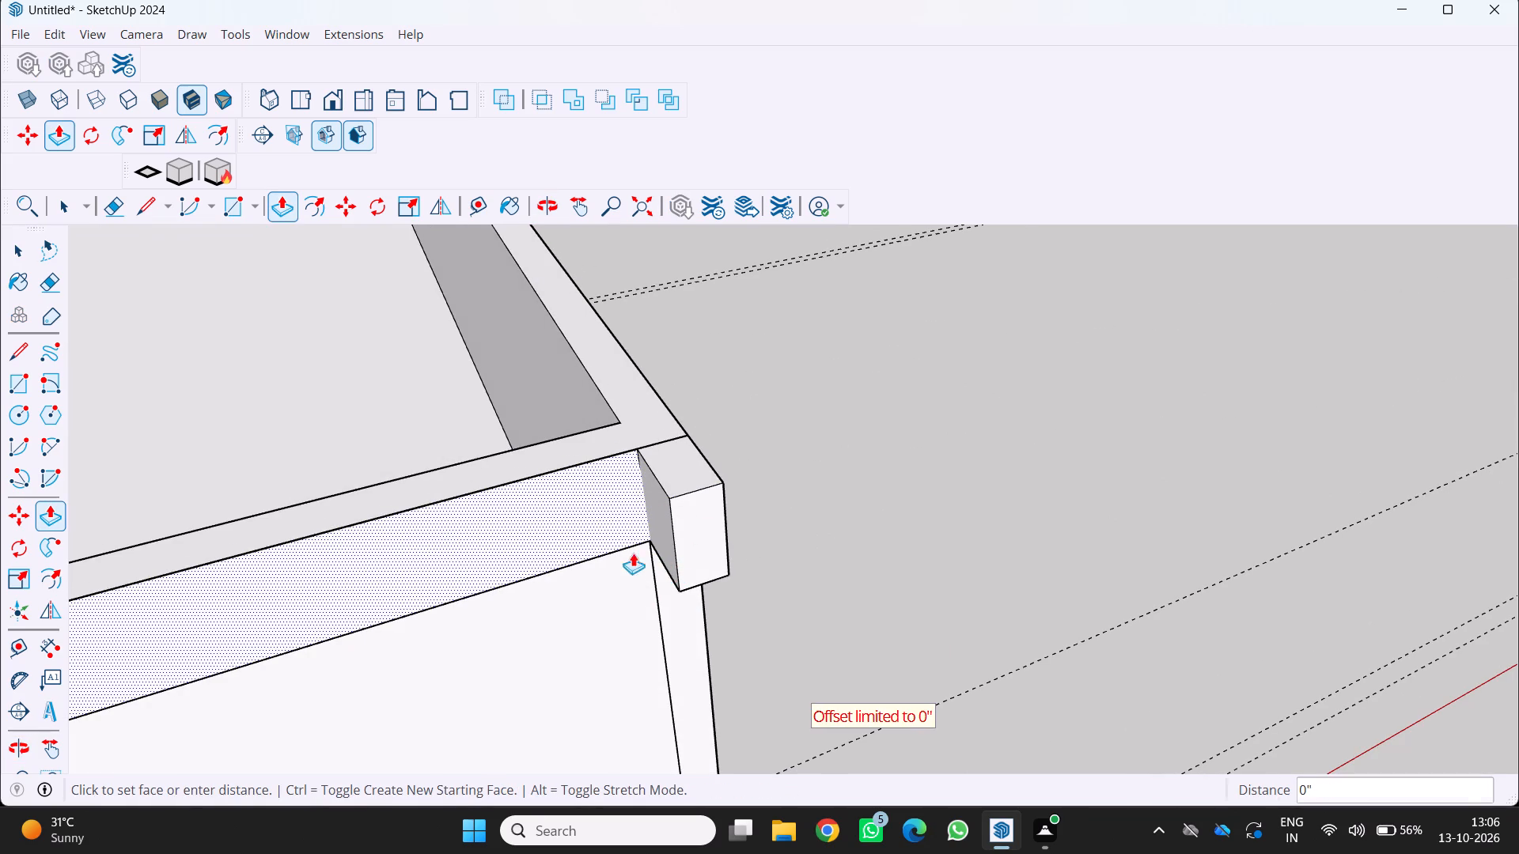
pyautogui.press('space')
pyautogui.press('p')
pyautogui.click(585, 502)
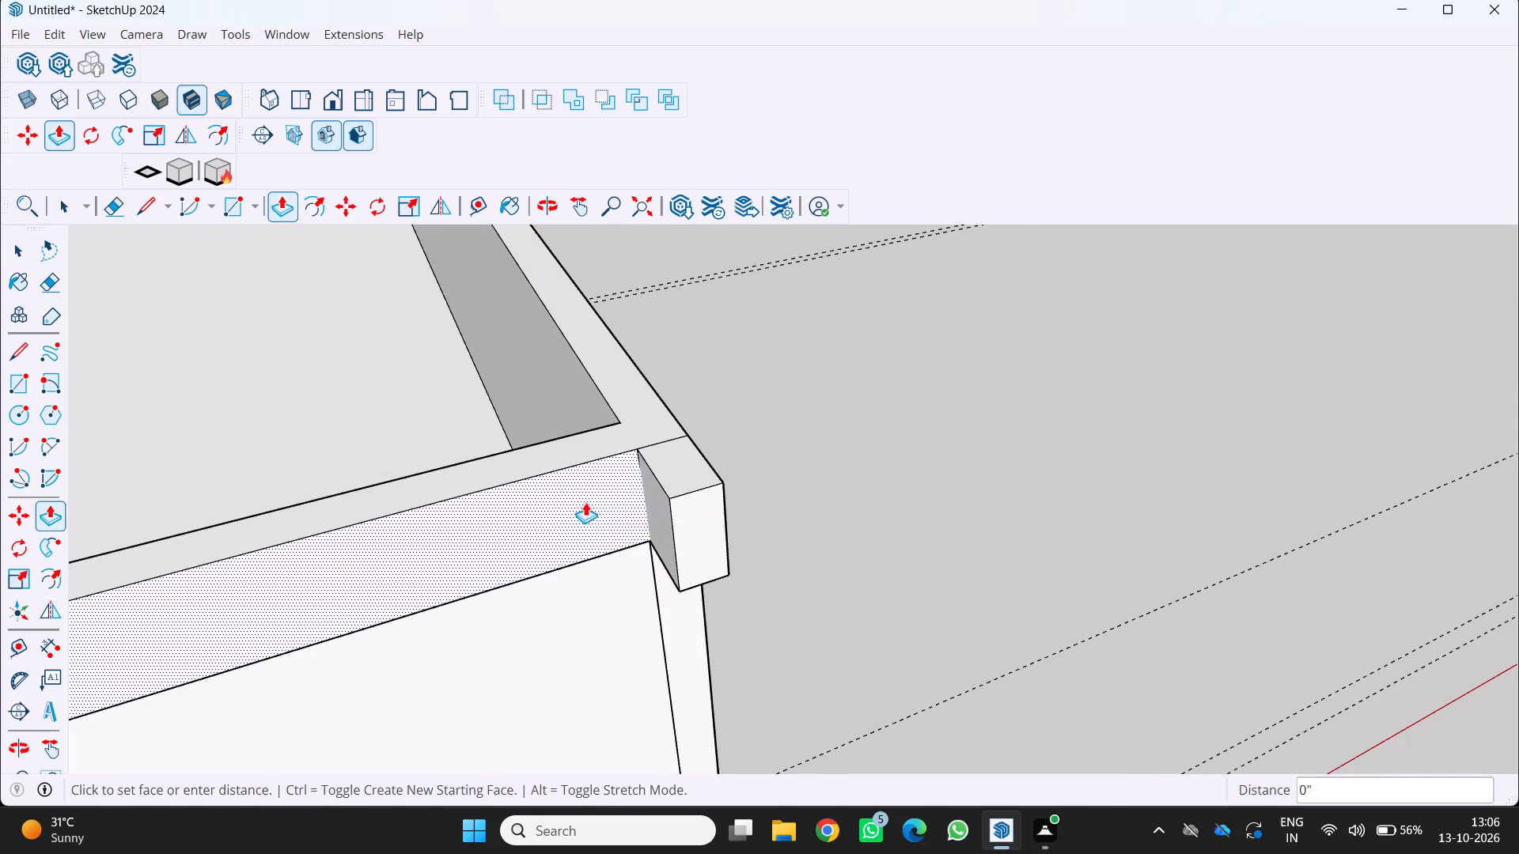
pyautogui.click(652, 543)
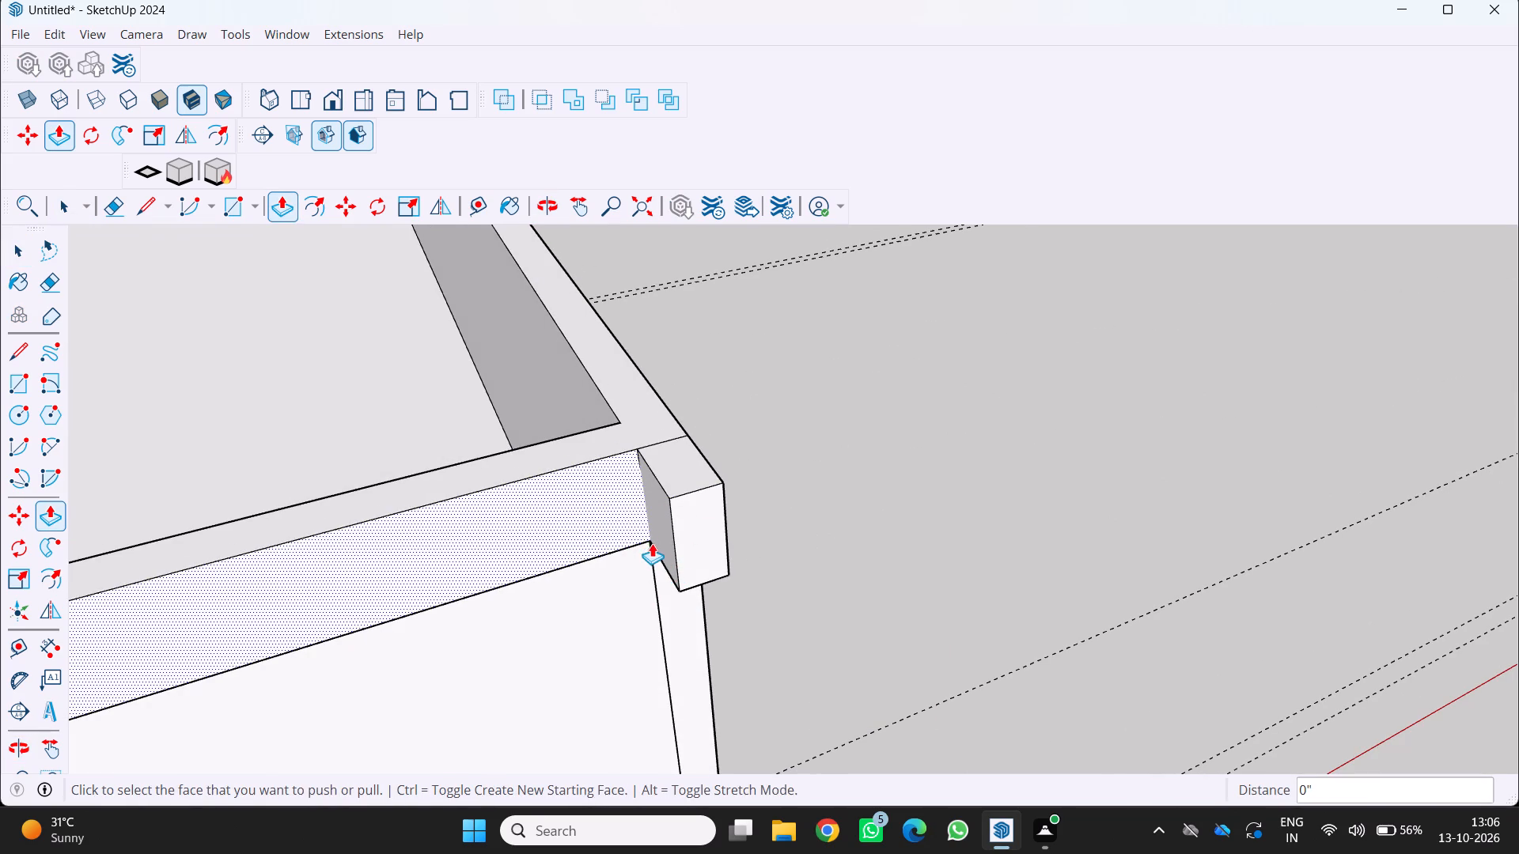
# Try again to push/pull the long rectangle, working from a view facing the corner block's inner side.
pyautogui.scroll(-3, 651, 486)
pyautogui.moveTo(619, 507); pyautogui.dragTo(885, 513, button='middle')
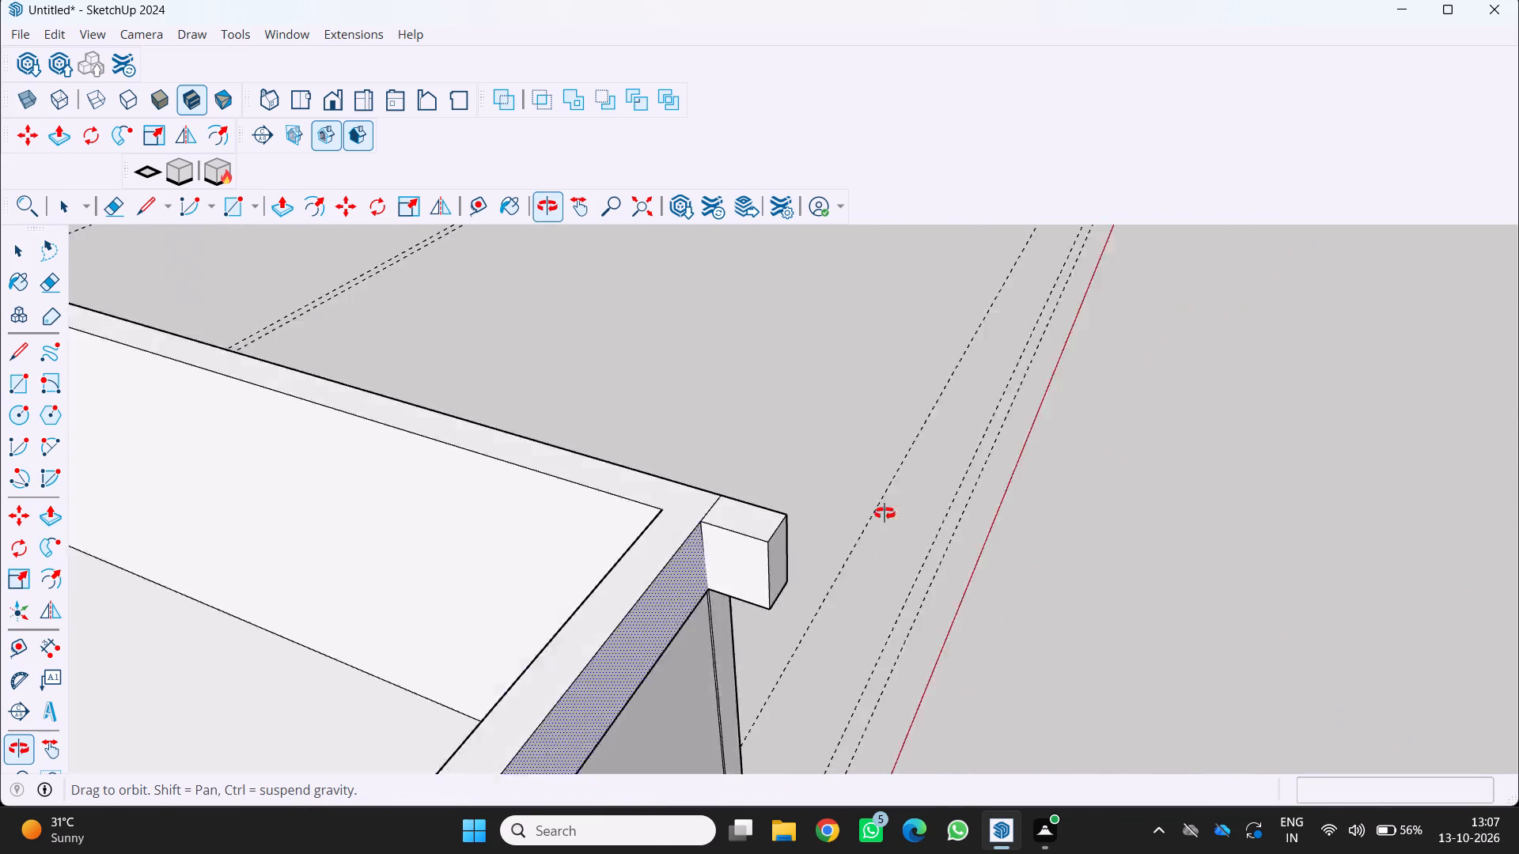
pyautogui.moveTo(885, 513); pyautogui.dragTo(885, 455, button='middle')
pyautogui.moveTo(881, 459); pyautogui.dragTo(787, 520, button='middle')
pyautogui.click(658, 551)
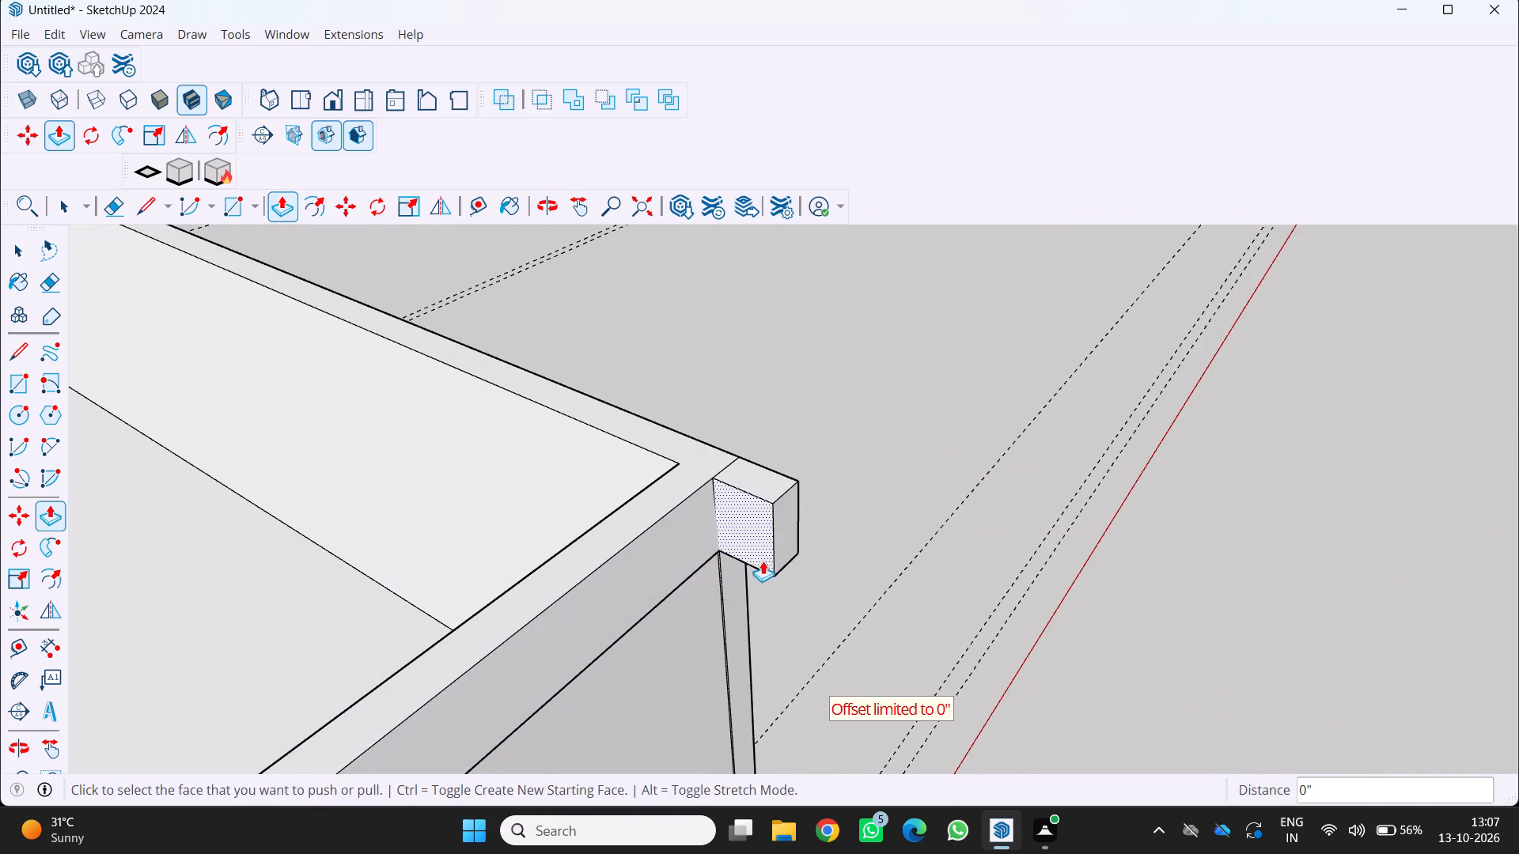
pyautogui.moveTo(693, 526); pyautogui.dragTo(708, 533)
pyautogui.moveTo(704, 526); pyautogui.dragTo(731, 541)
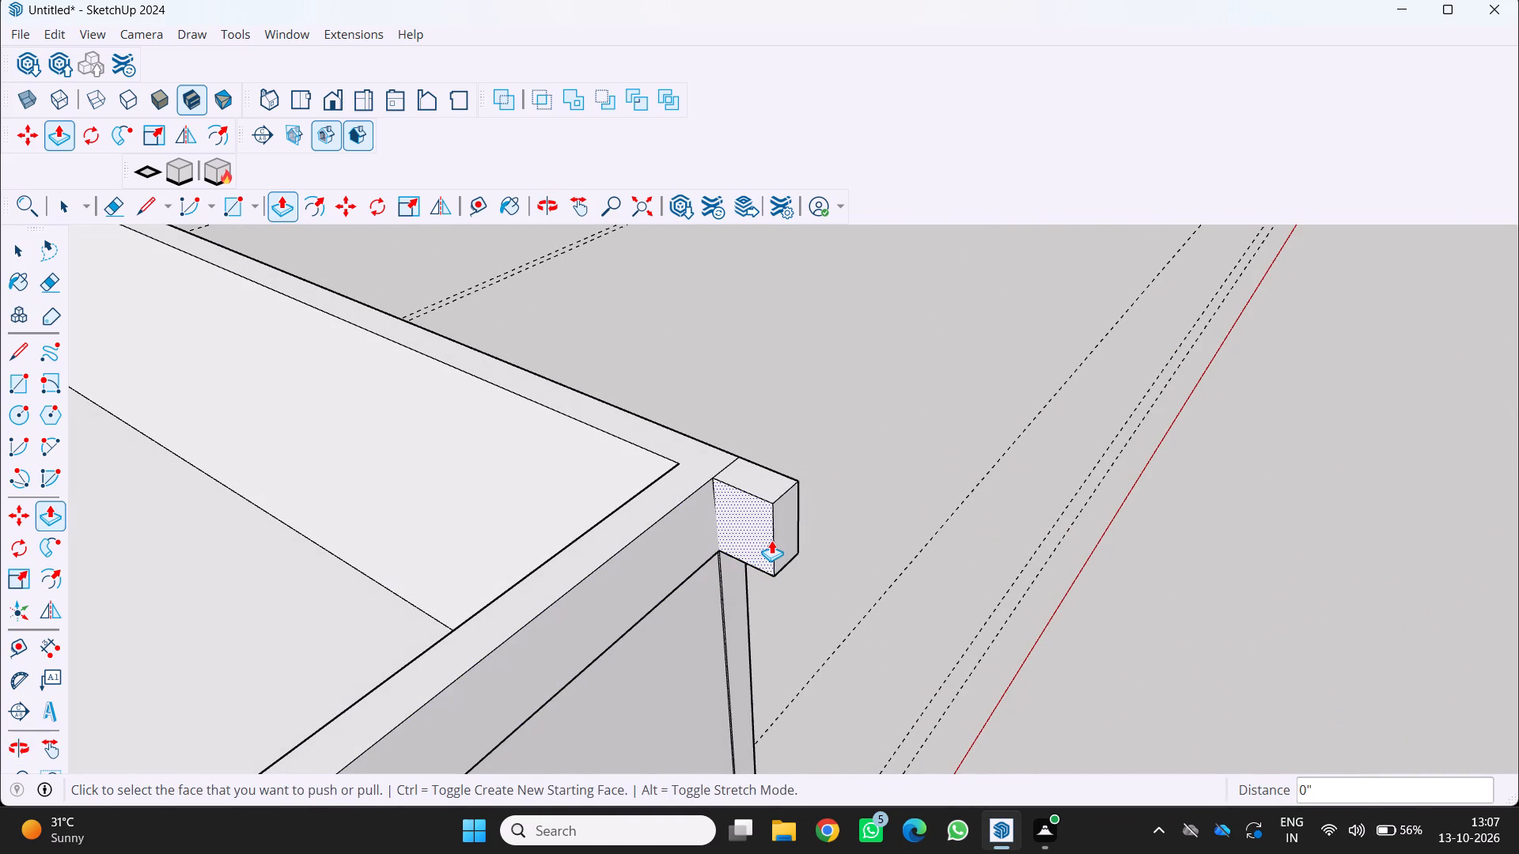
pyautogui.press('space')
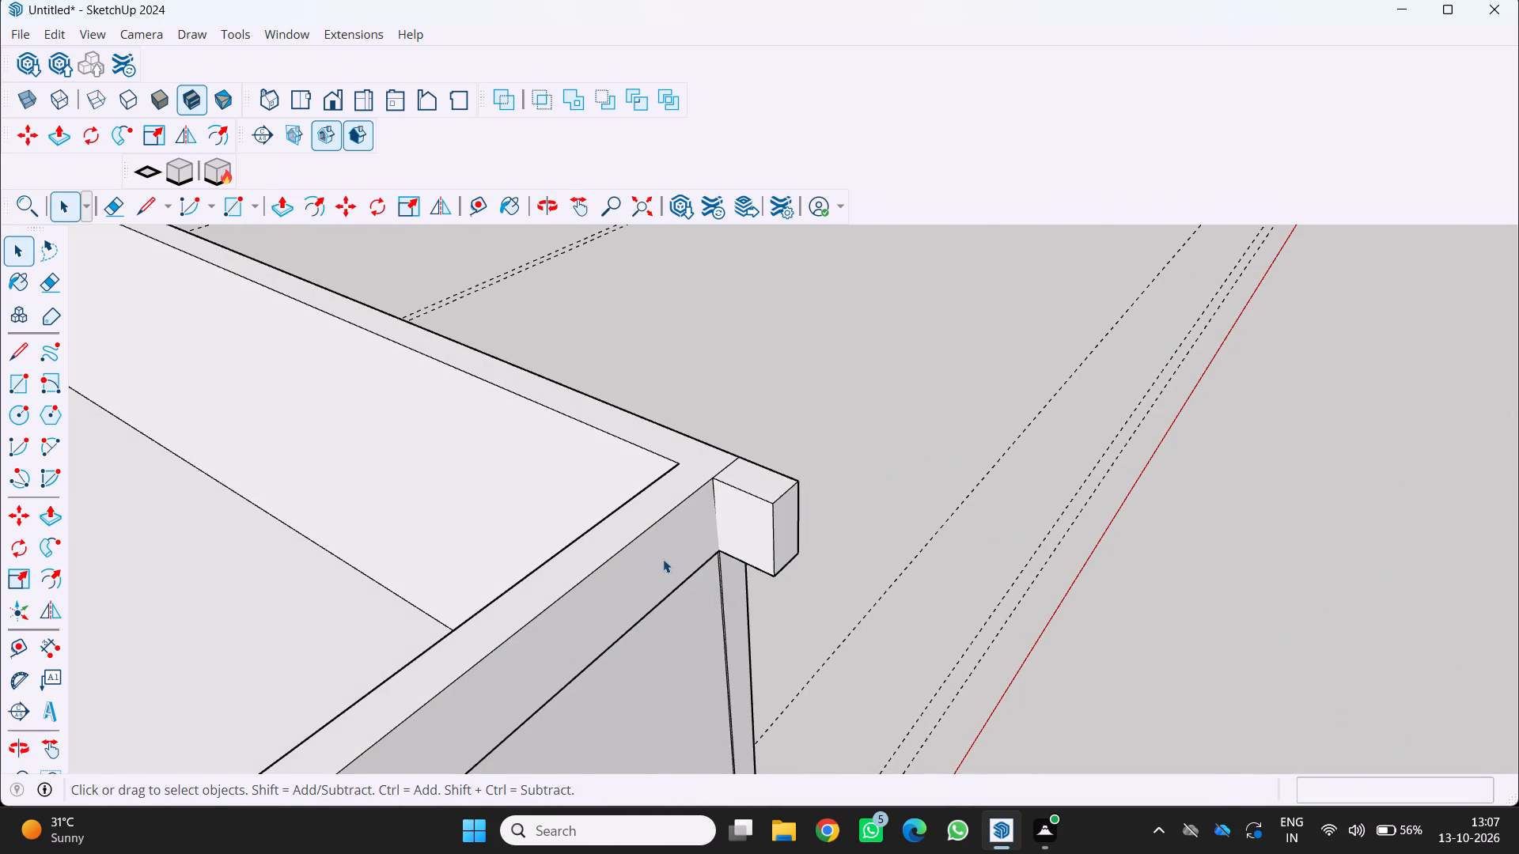
# Push/pull the corner block's inner side face about 10' 6" along the upper front wall's top edge to extend the projecting band.
pyautogui.press('p')
pyautogui.click(654, 548)
pyautogui.click(753, 550)
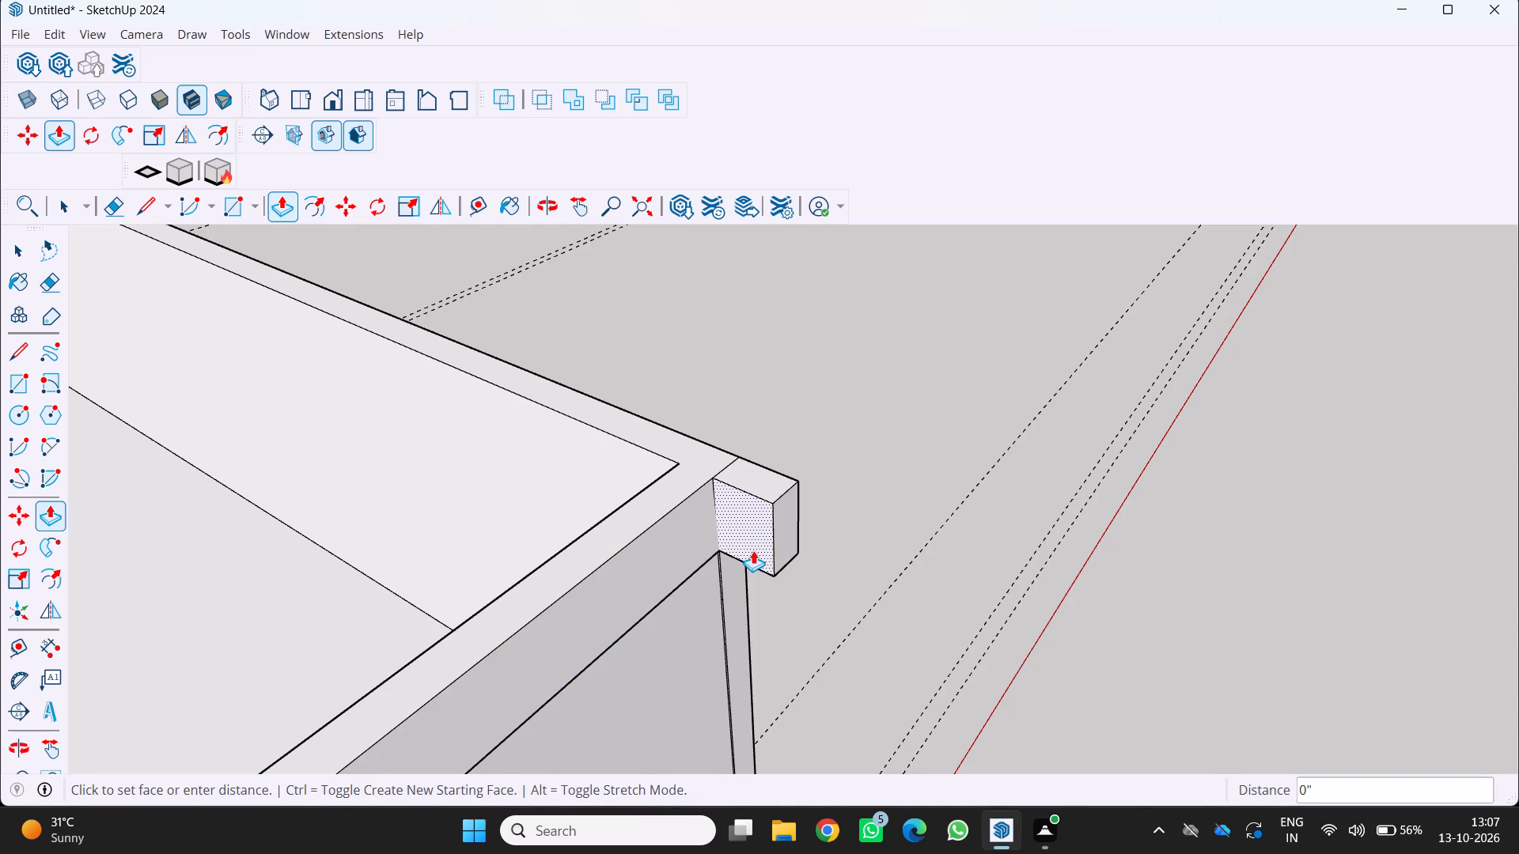
pyautogui.scroll(-1, 667, 542)
pyautogui.scroll(-10, 509, 571)
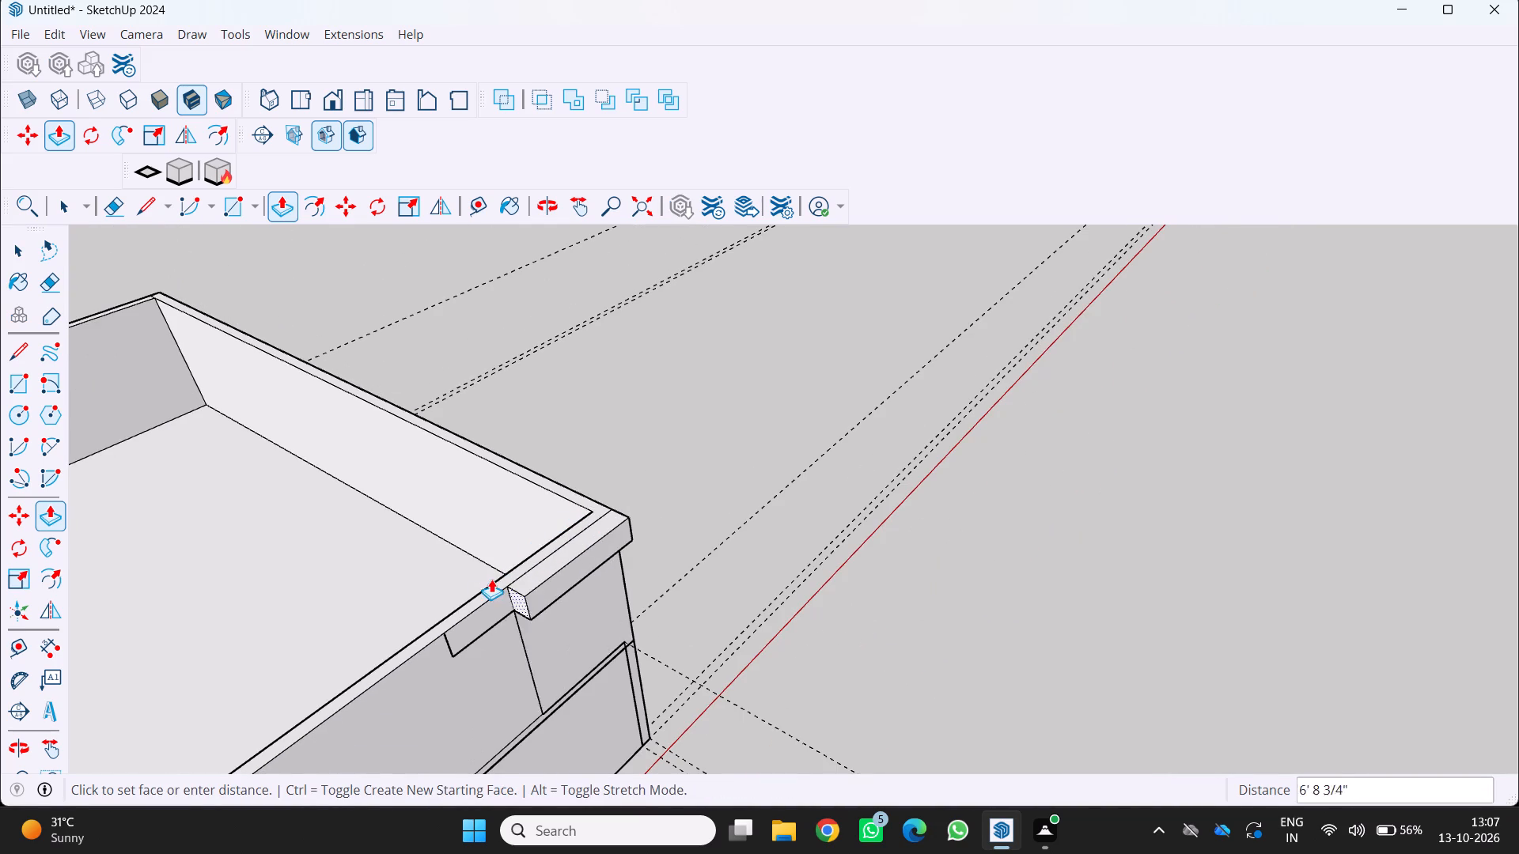
pyautogui.click(435, 624)
# Draw a narrow vertical rectangle about 8' 4" tall on the upper front wall's outer edge, from the projecting band's underside to the floor line.
pyautogui.scroll(-1, 513, 654)
pyautogui.moveTo(513, 656); pyautogui.dragTo(436, 574, button='middle')
pyautogui.scroll(-3, 435, 573)
pyautogui.moveTo(578, 625); pyautogui.dragTo(517, 560, button='middle')
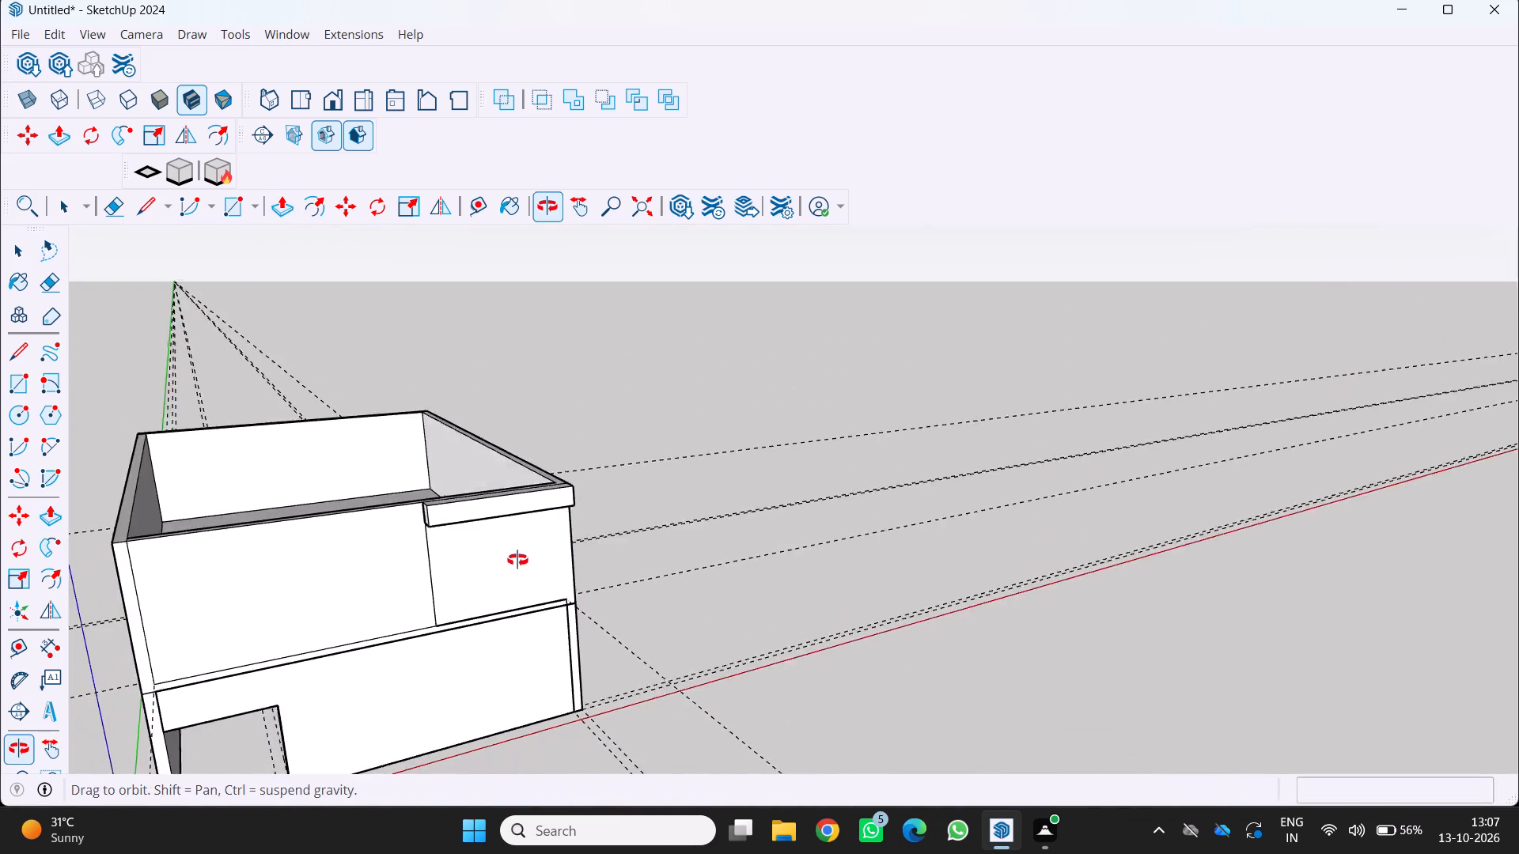
pyautogui.moveTo(517, 560); pyautogui.dragTo(472, 537, button='middle')
pyautogui.scroll(1, 472, 539)
pyautogui.scroll(5, 549, 531)
pyautogui.press('r')
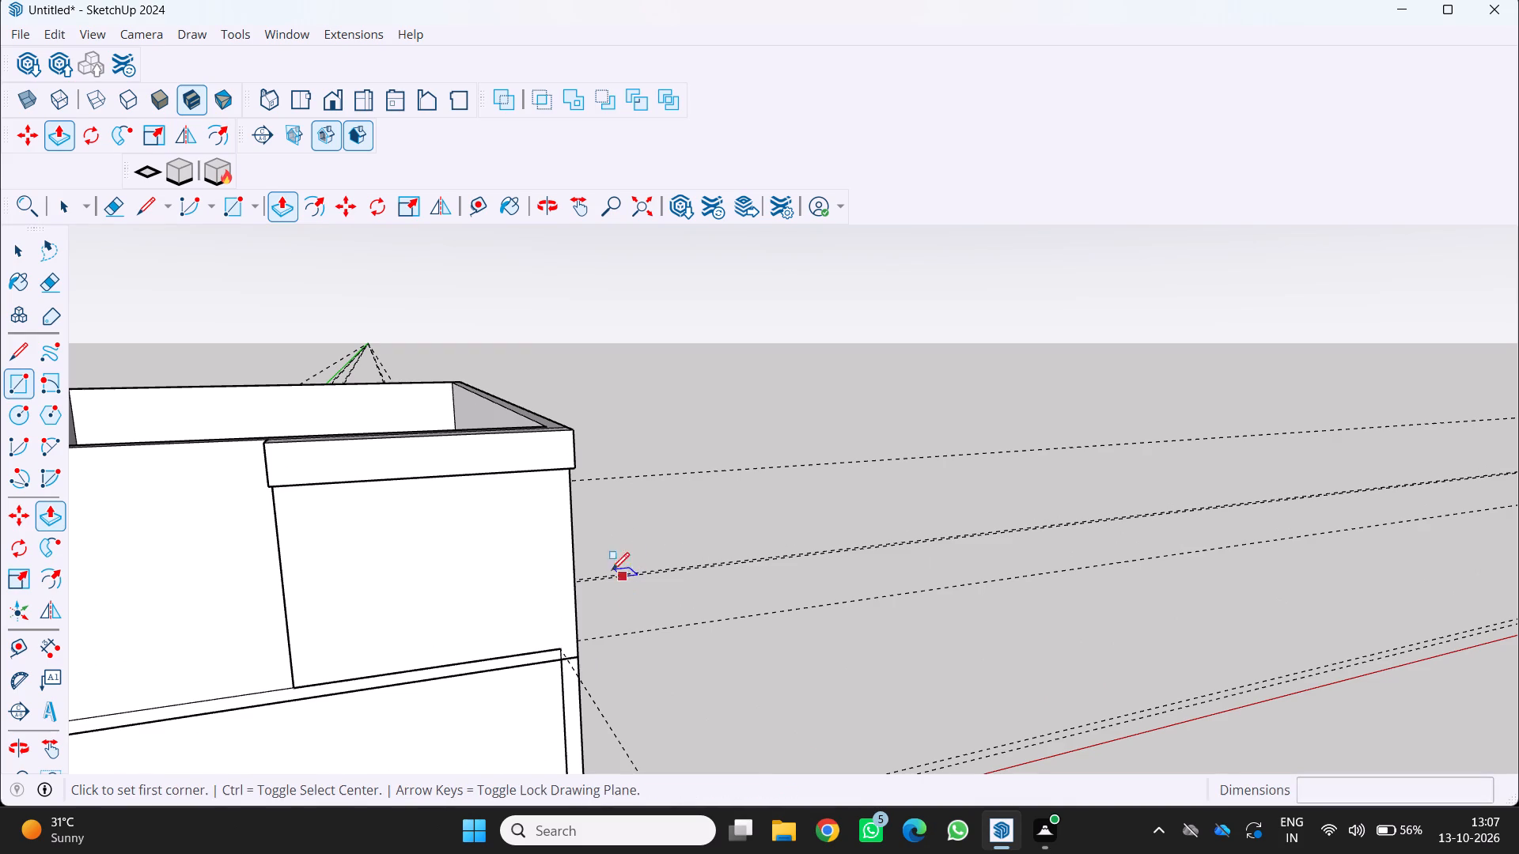
pyautogui.scroll(6, 603, 546)
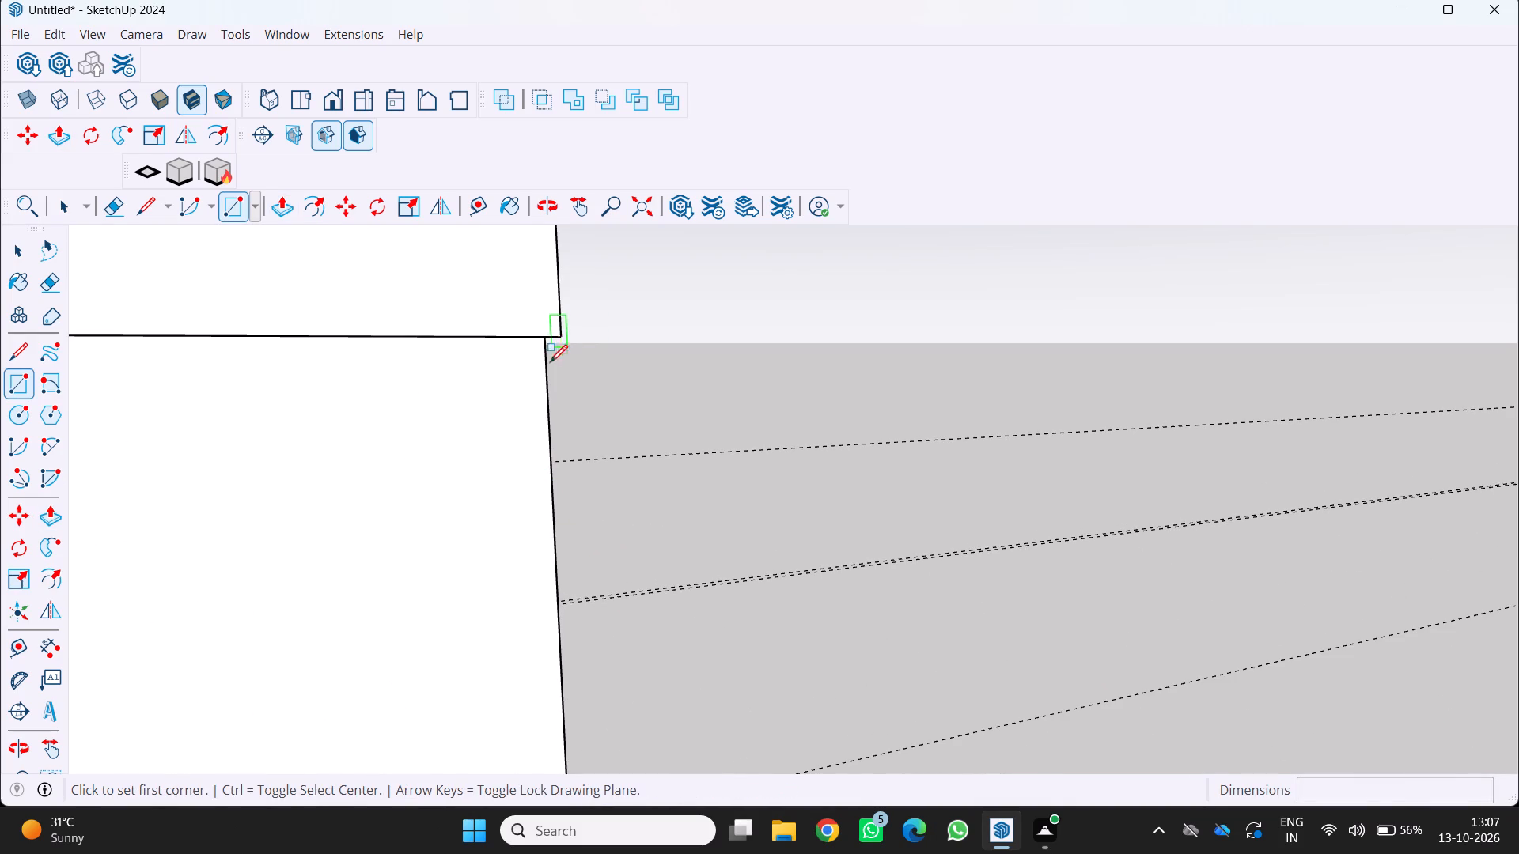
pyautogui.moveTo(584, 396); pyautogui.dragTo(650, 292, button='middle')
pyautogui.scroll(1, 597, 393)
pyautogui.moveTo(650, 292); pyautogui.dragTo(640, 311, button='middle')
pyautogui.scroll(-4, 640, 311)
pyautogui.moveTo(636, 314); pyautogui.dragTo(616, 350, button='middle')
pyautogui.scroll(-11, 594, 417)
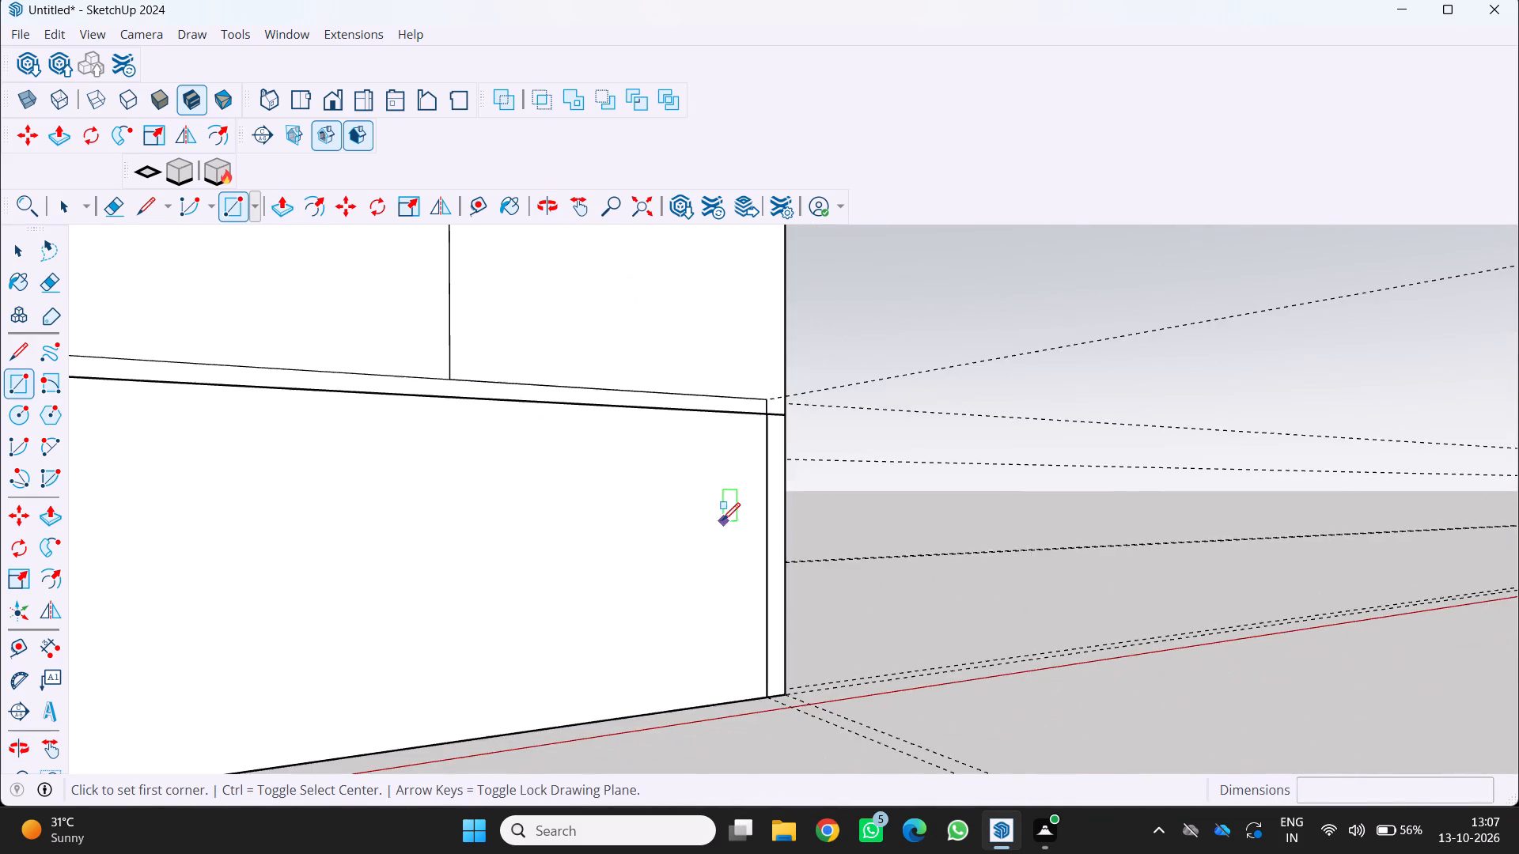
pyautogui.scroll(-7, 722, 520)
pyautogui.moveTo(758, 375); pyautogui.dragTo(625, 369, button='middle')
pyautogui.scroll(3, 798, 354)
pyautogui.moveTo(747, 412); pyautogui.dragTo(669, 430, button='middle')
pyautogui.scroll(12, 654, 383)
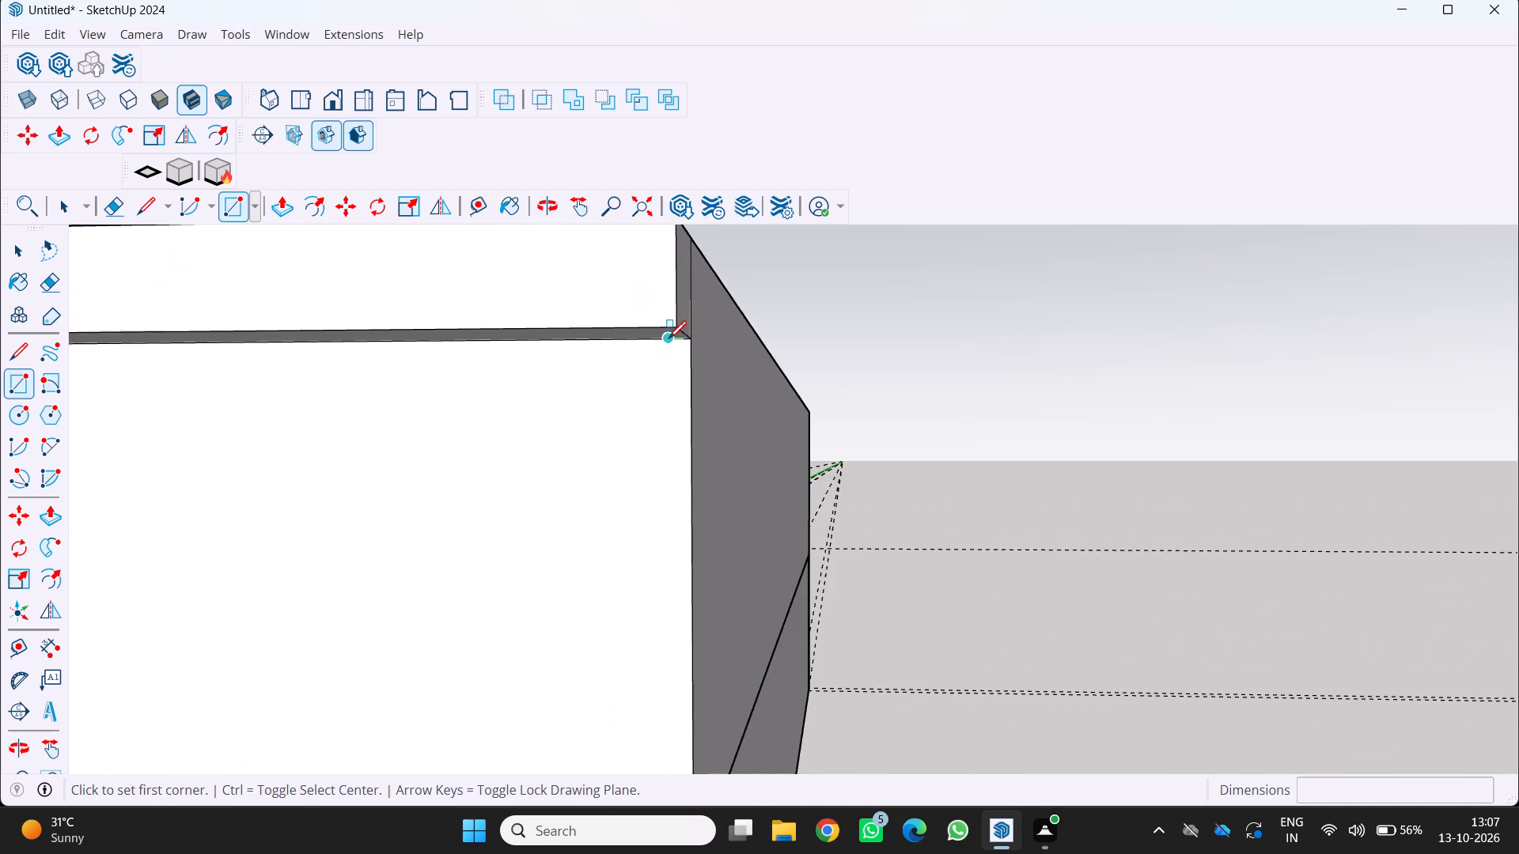
pyautogui.moveTo(668, 341); pyautogui.dragTo(733, 362, button='middle')
pyautogui.scroll(4, 696, 345)
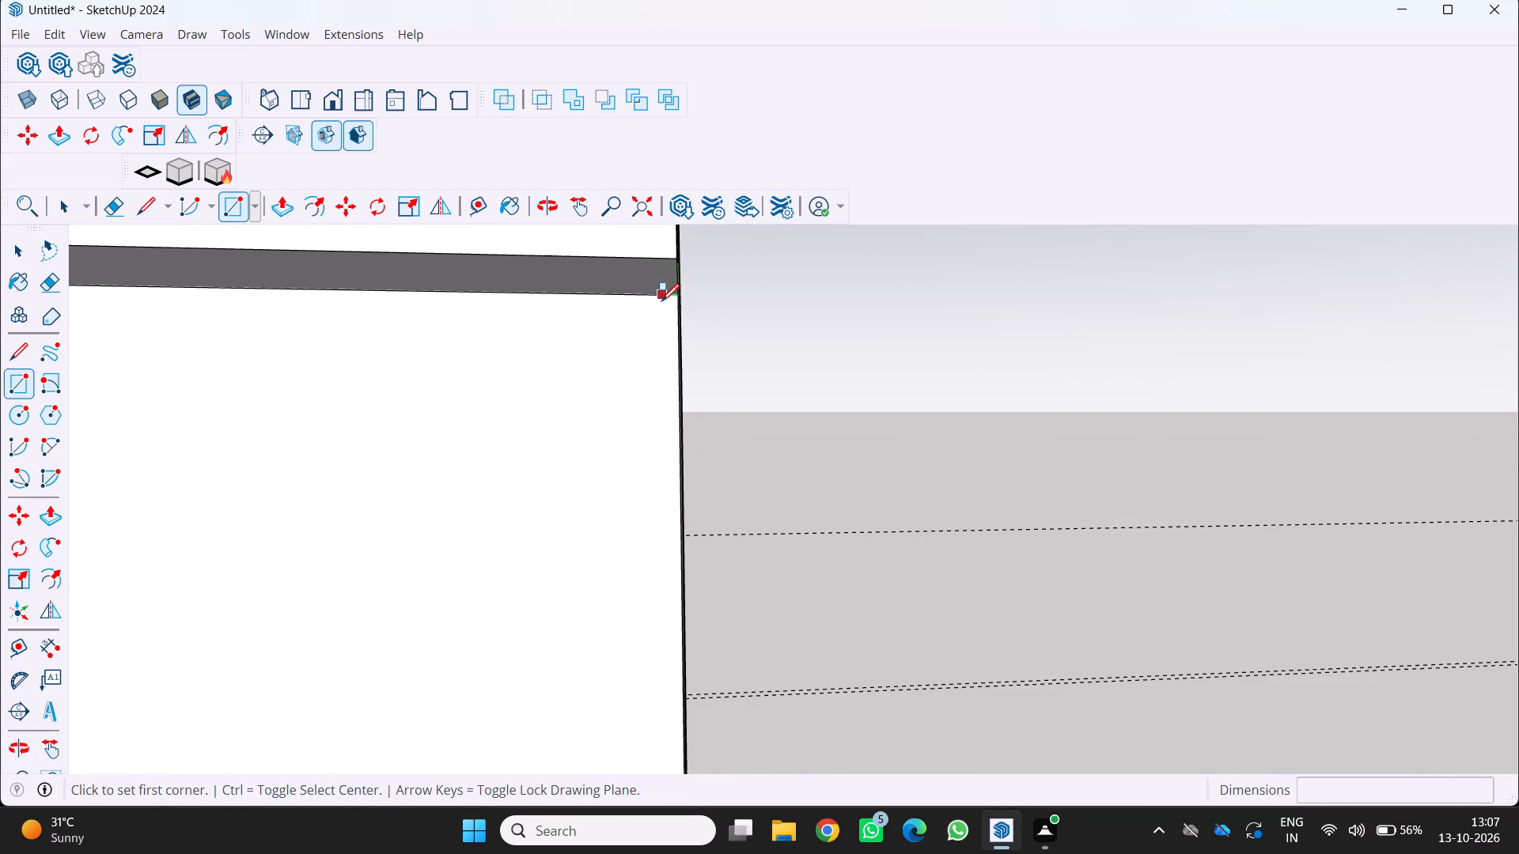
pyautogui.moveTo(672, 297); pyautogui.dragTo(665, 301)
pyautogui.scroll(-4, 618, 368)
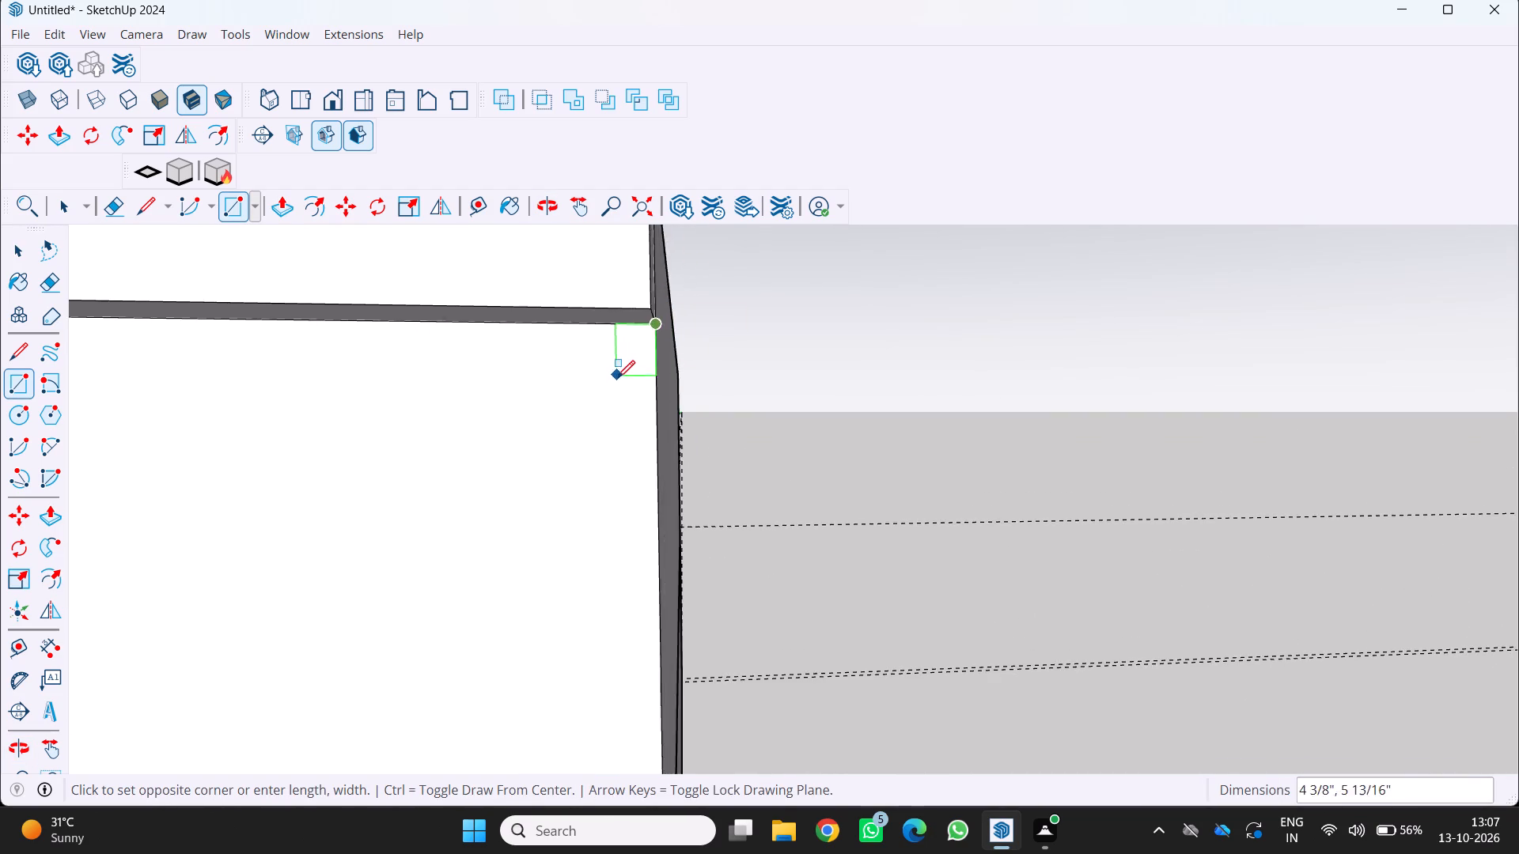
pyautogui.scroll(-16, 617, 378)
pyautogui.moveTo(616, 437); pyautogui.dragTo(697, 470, button='middle')
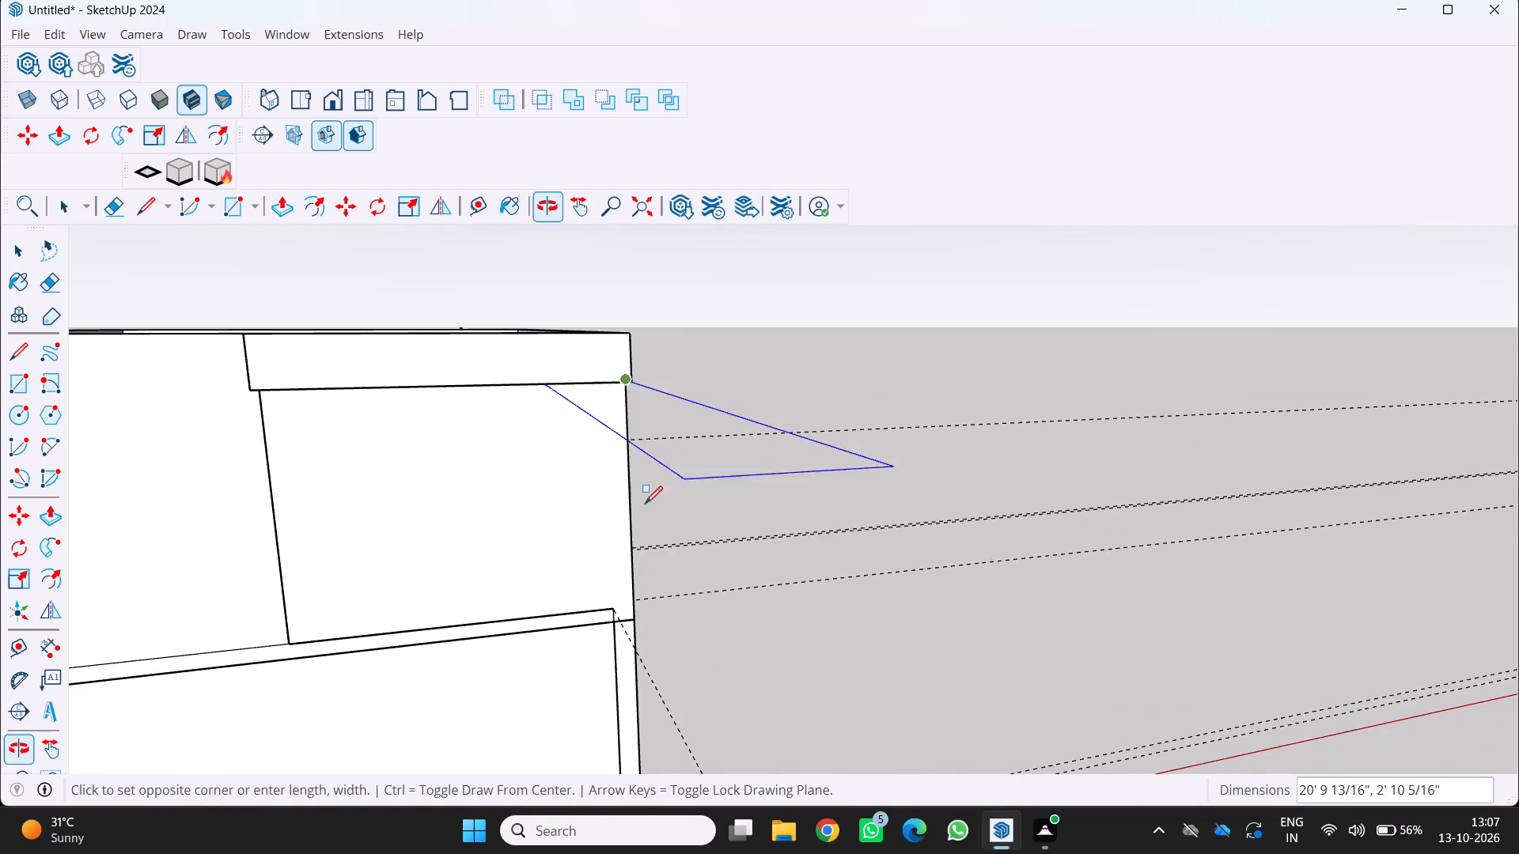
pyautogui.scroll(9, 615, 541)
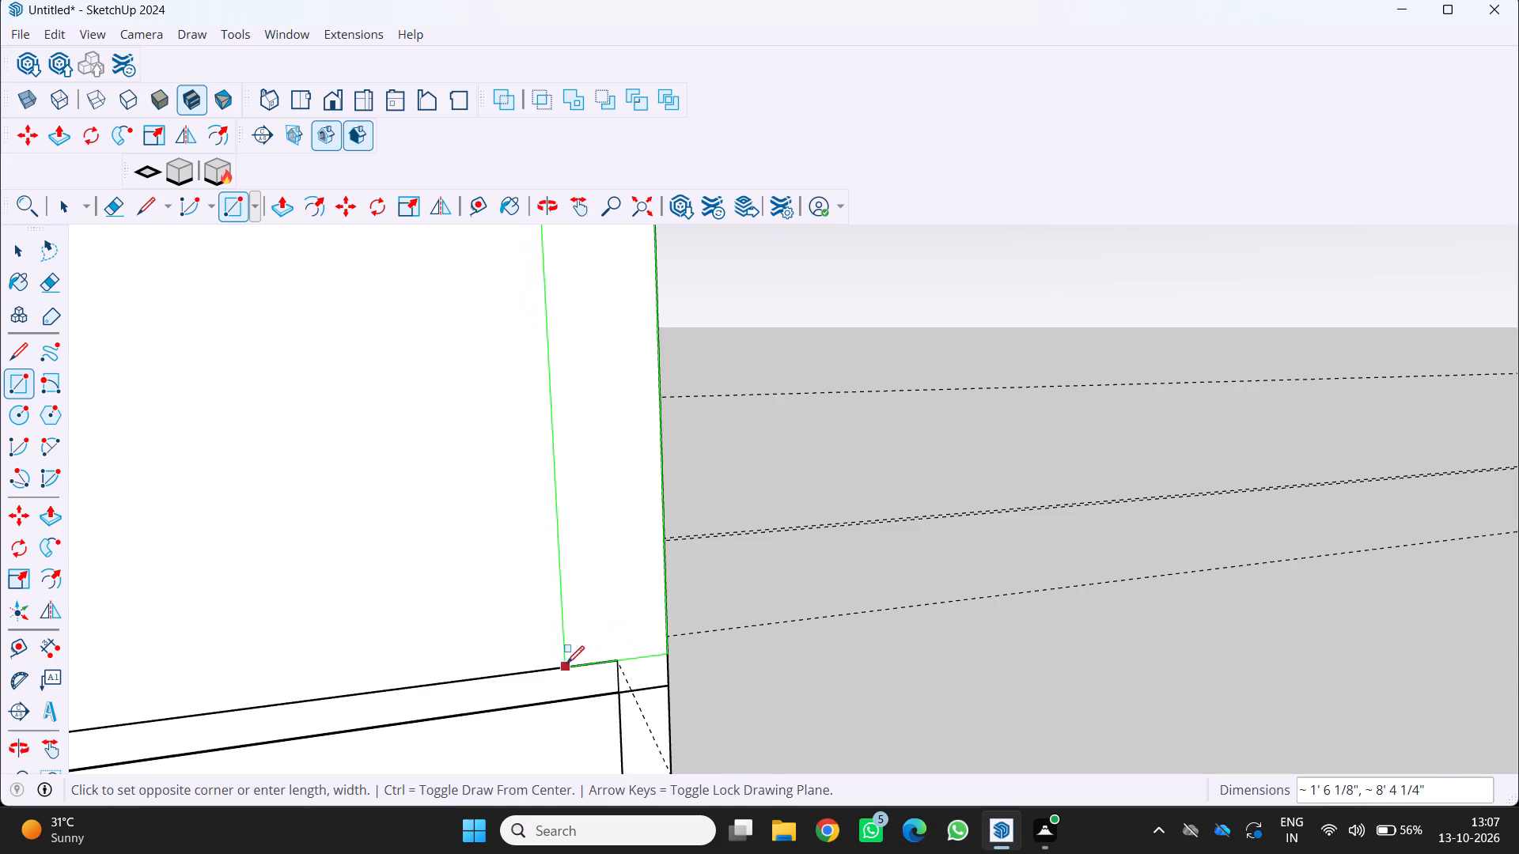
pyautogui.click(609, 664)
# Push/pull the narrow vertical rectangle below the band outward about 1' 2 11/16", flush with the projecting band.
pyautogui.scroll(-5, 605, 649)
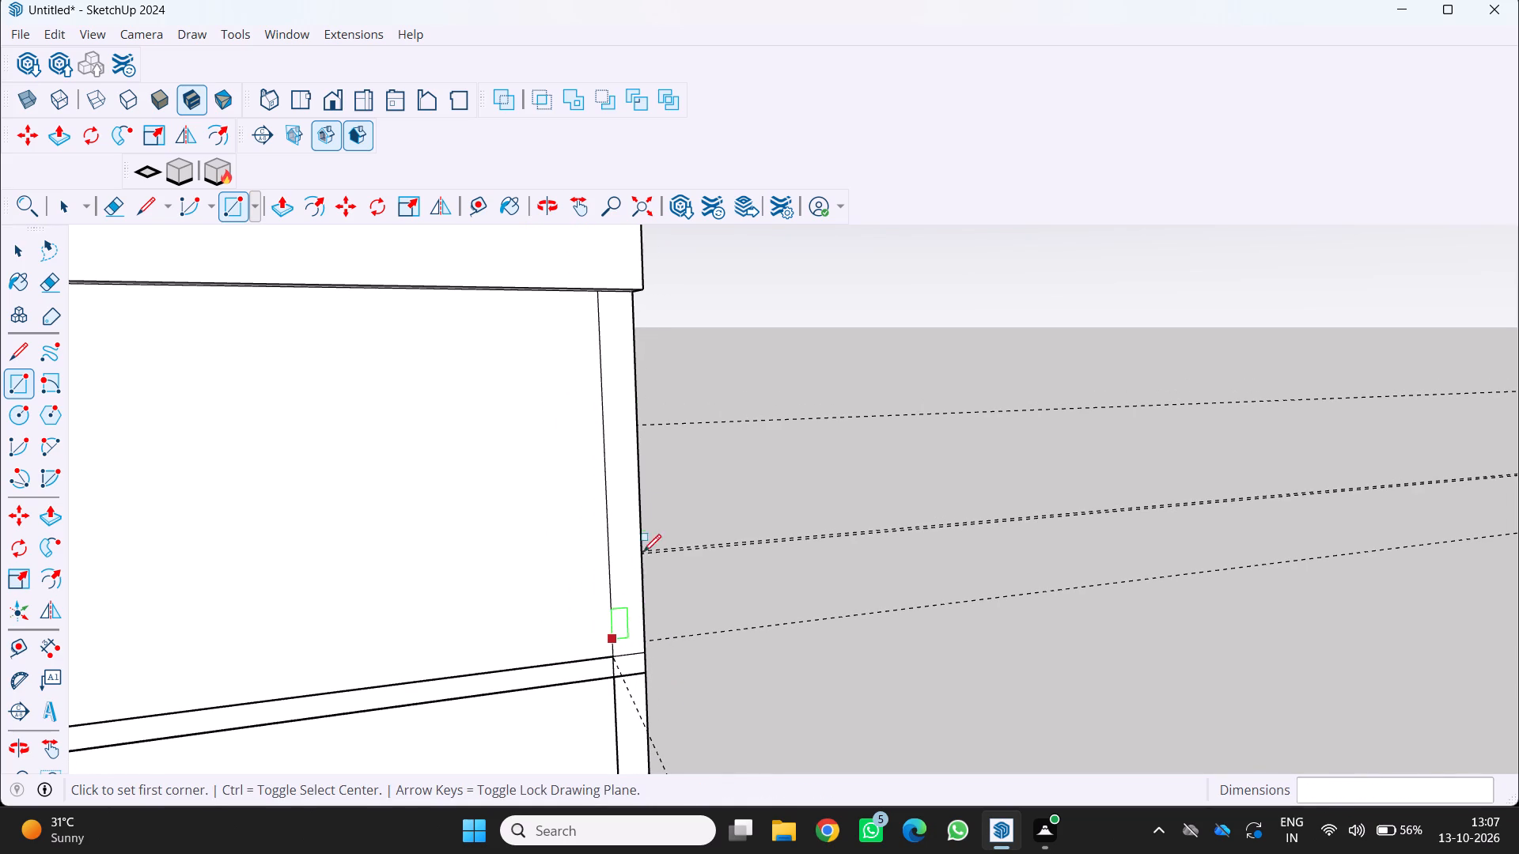
pyautogui.press('p')
pyautogui.click(629, 504)
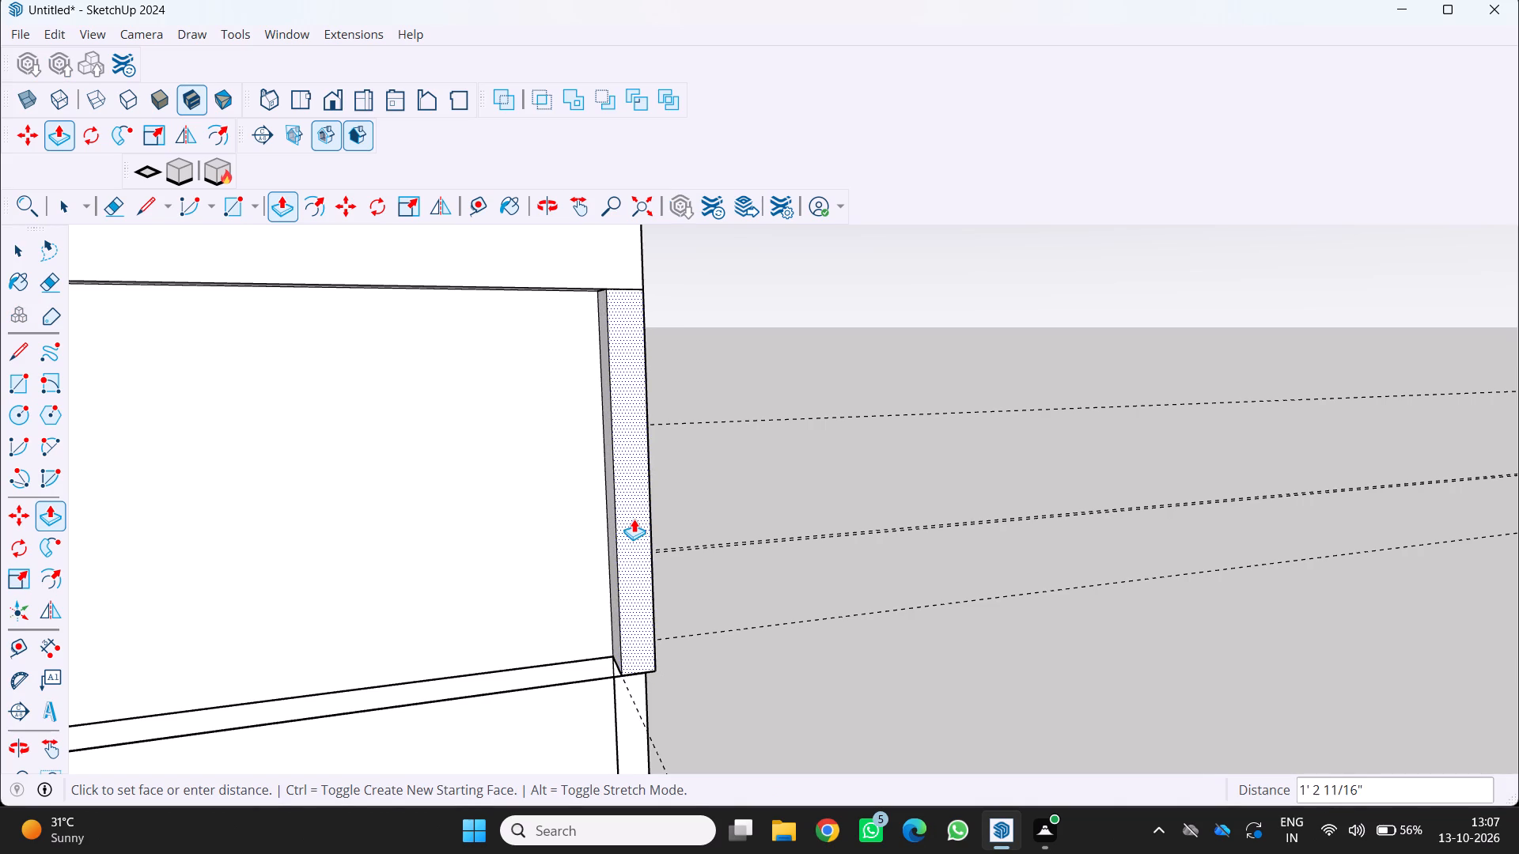
pyautogui.click(634, 519)
pyautogui.scroll(-4, 553, 571)
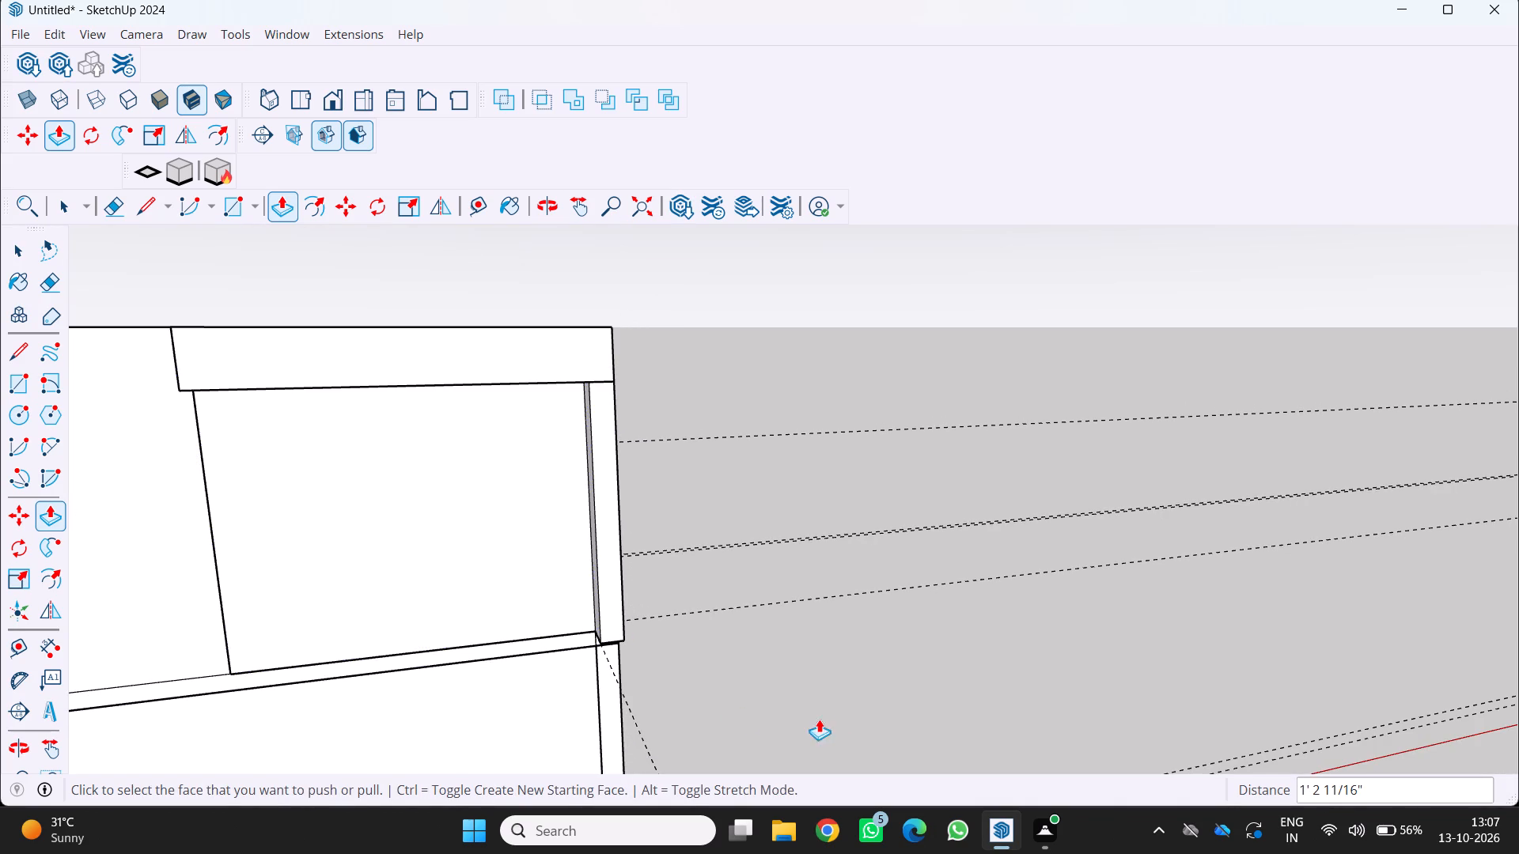
pyautogui.press('space')
pyautogui.click(896, 697)
# Examine the projecting band and corner strip on the upper front wall from several angles.
pyautogui.scroll(-3, 829, 652)
pyautogui.moveTo(803, 656); pyautogui.dragTo(708, 637, button='middle')
pyautogui.scroll(-3, 706, 637)
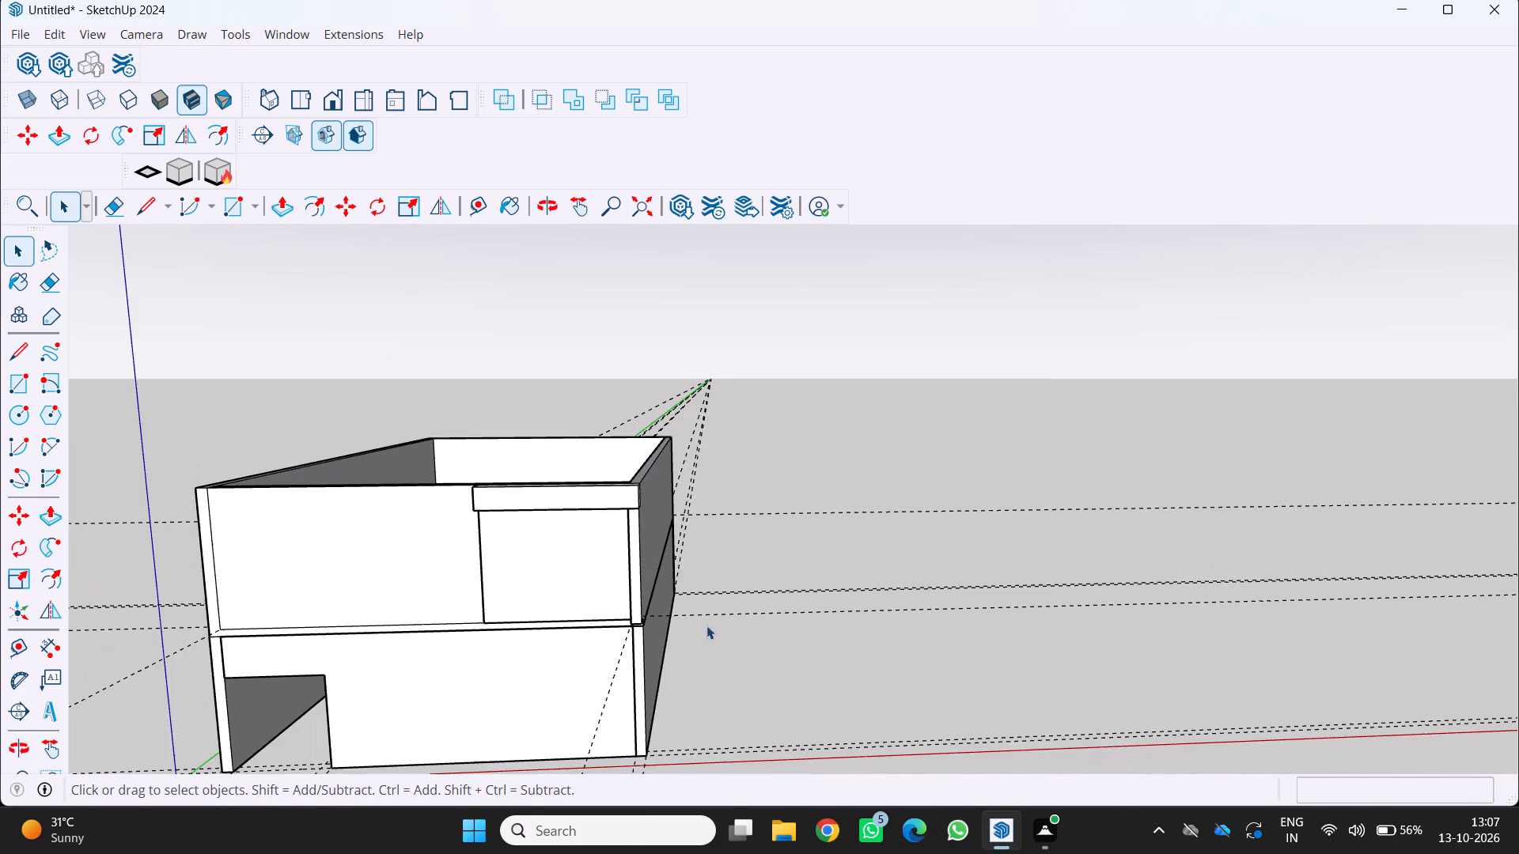
pyautogui.scroll(7, 597, 610)
pyautogui.moveTo(638, 562); pyautogui.dragTo(847, 565, button='middle')
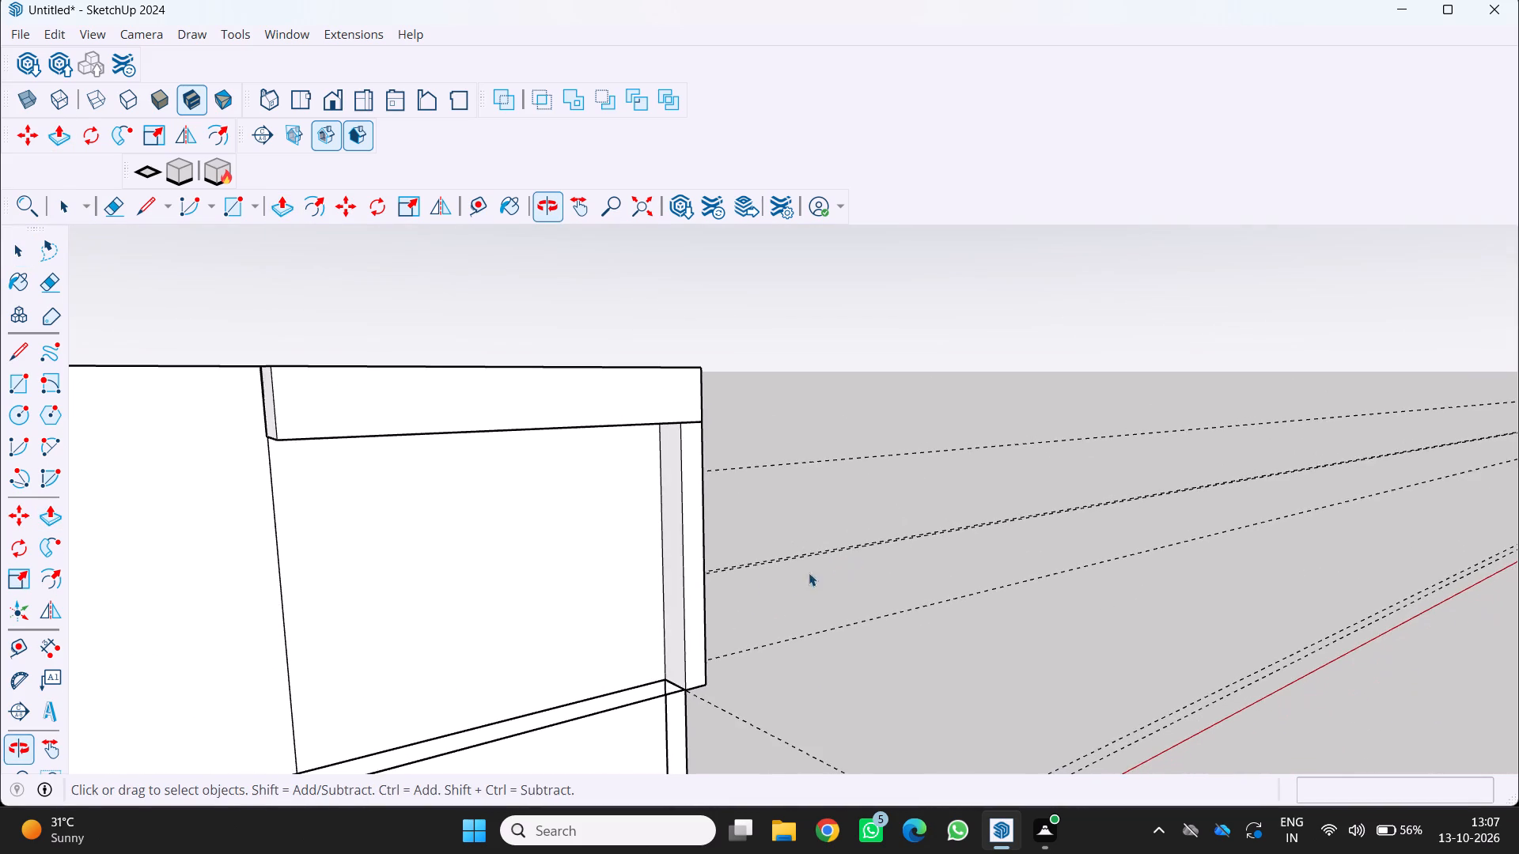
pyautogui.scroll(-5, 748, 587)
pyautogui.moveTo(711, 609); pyautogui.dragTo(653, 610, button='middle')
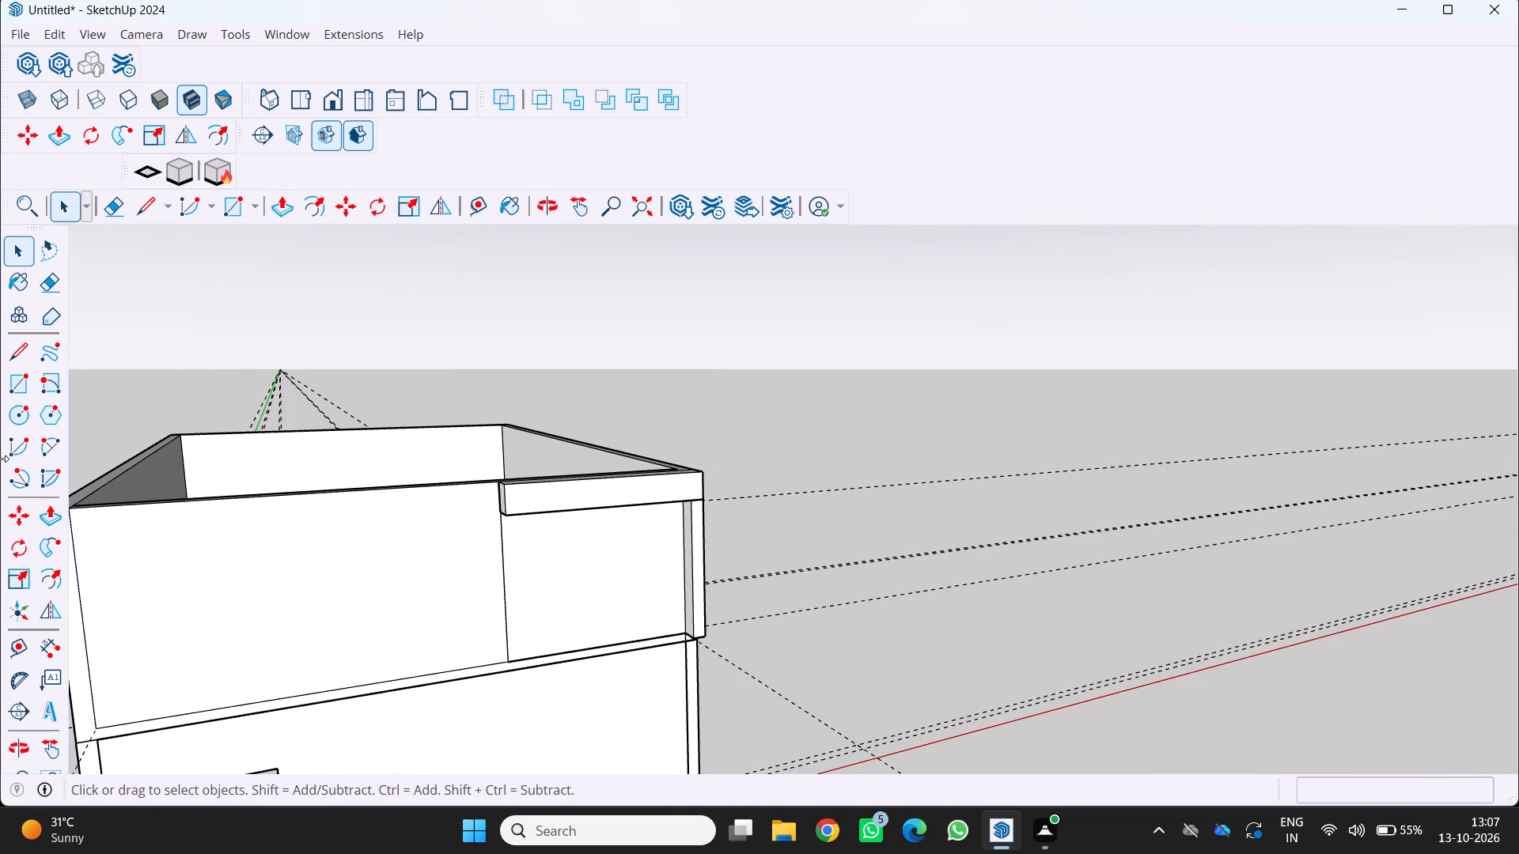
pyautogui.scroll(-1, 11, 561)
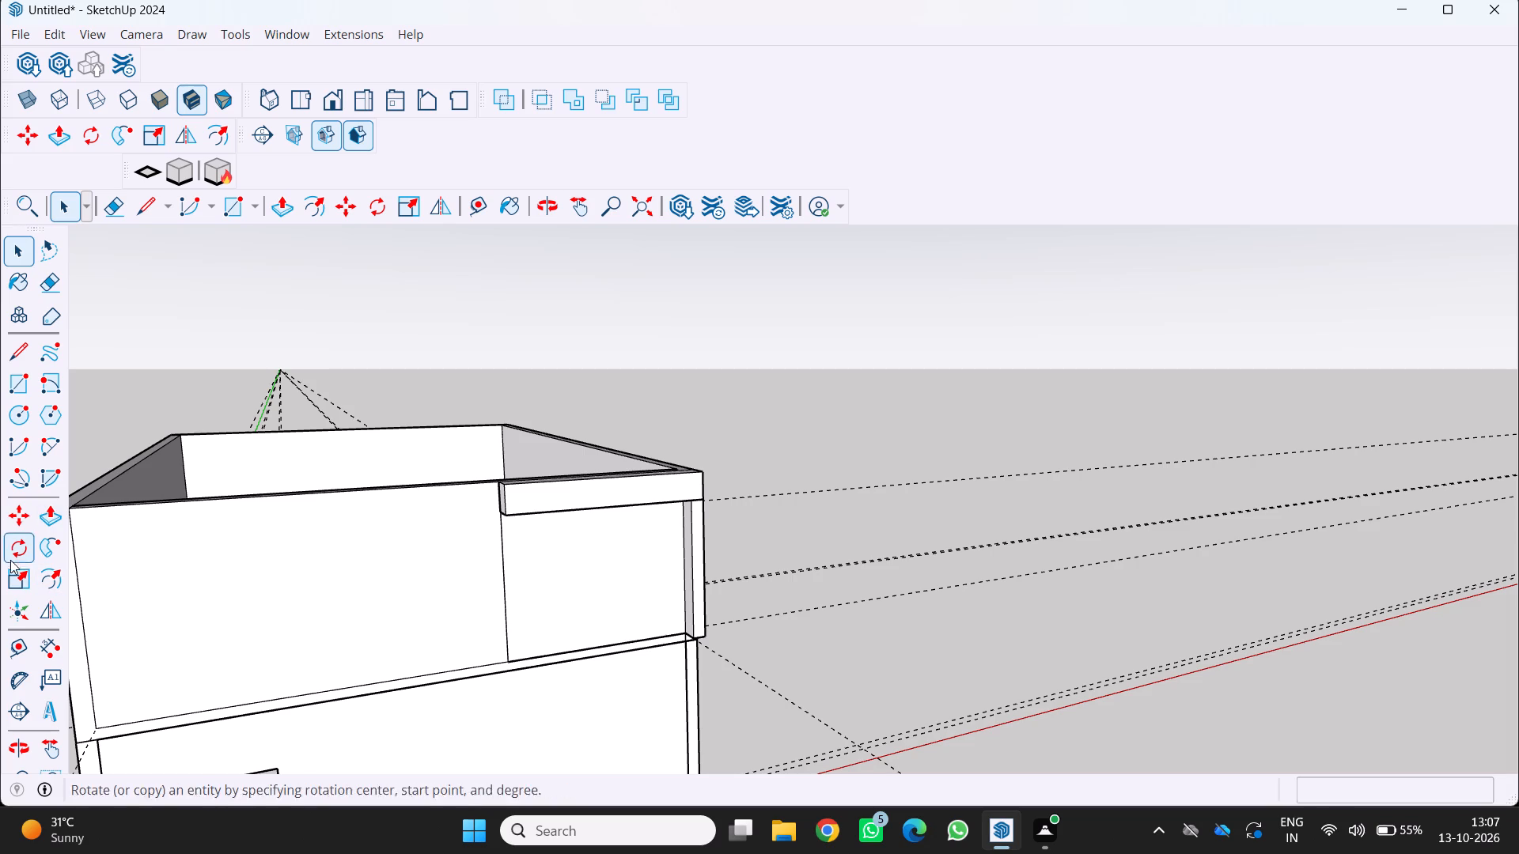
pyautogui.scroll(-1, 10, 560)
pyautogui.moveTo(191, 500); pyautogui.dragTo(115, 460, button='middle')
pyautogui.scroll(5, 4, 720)
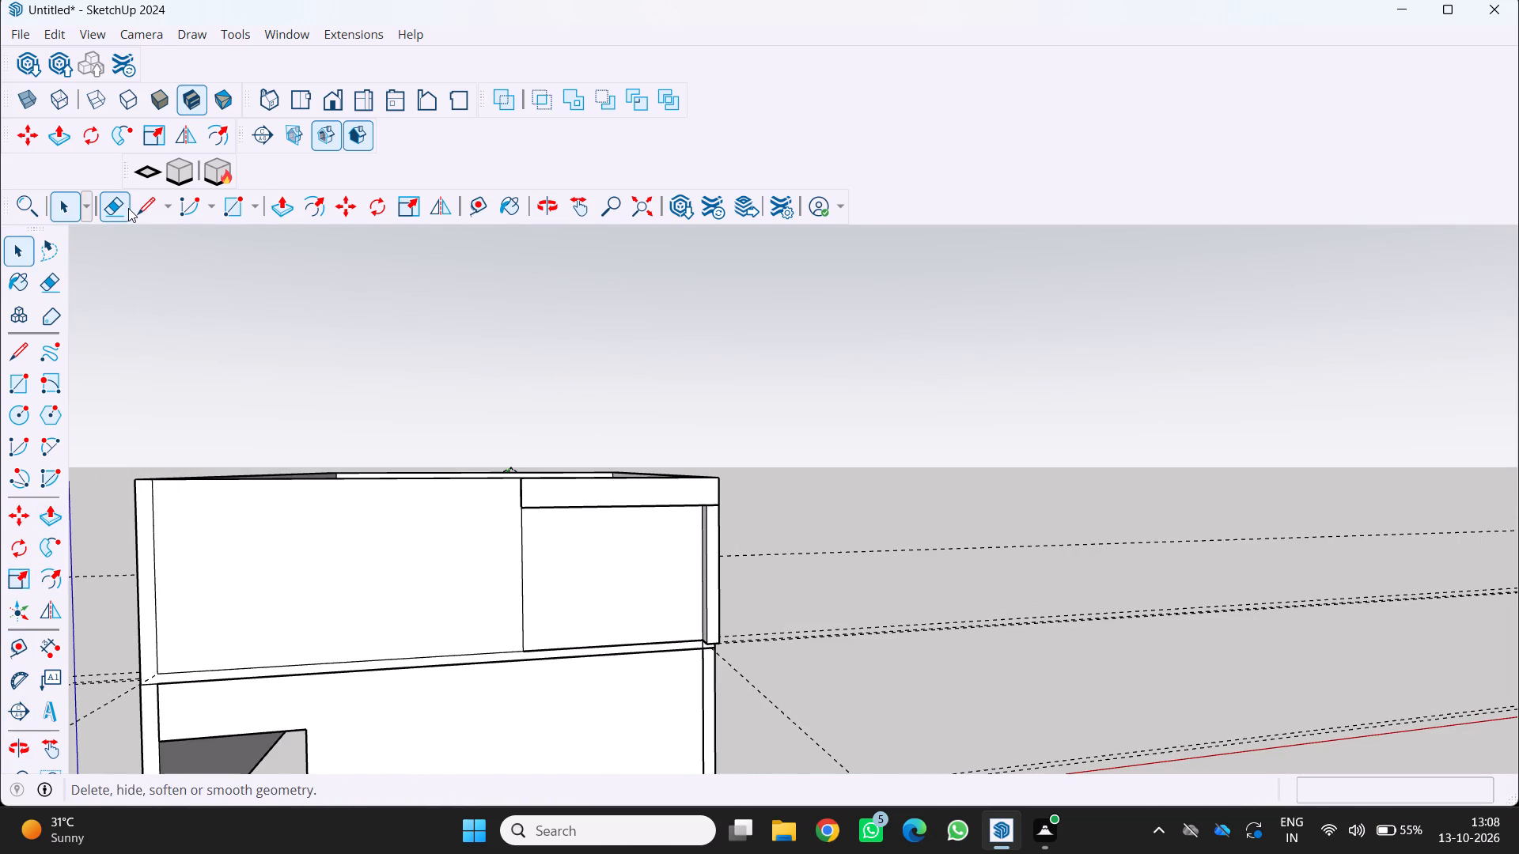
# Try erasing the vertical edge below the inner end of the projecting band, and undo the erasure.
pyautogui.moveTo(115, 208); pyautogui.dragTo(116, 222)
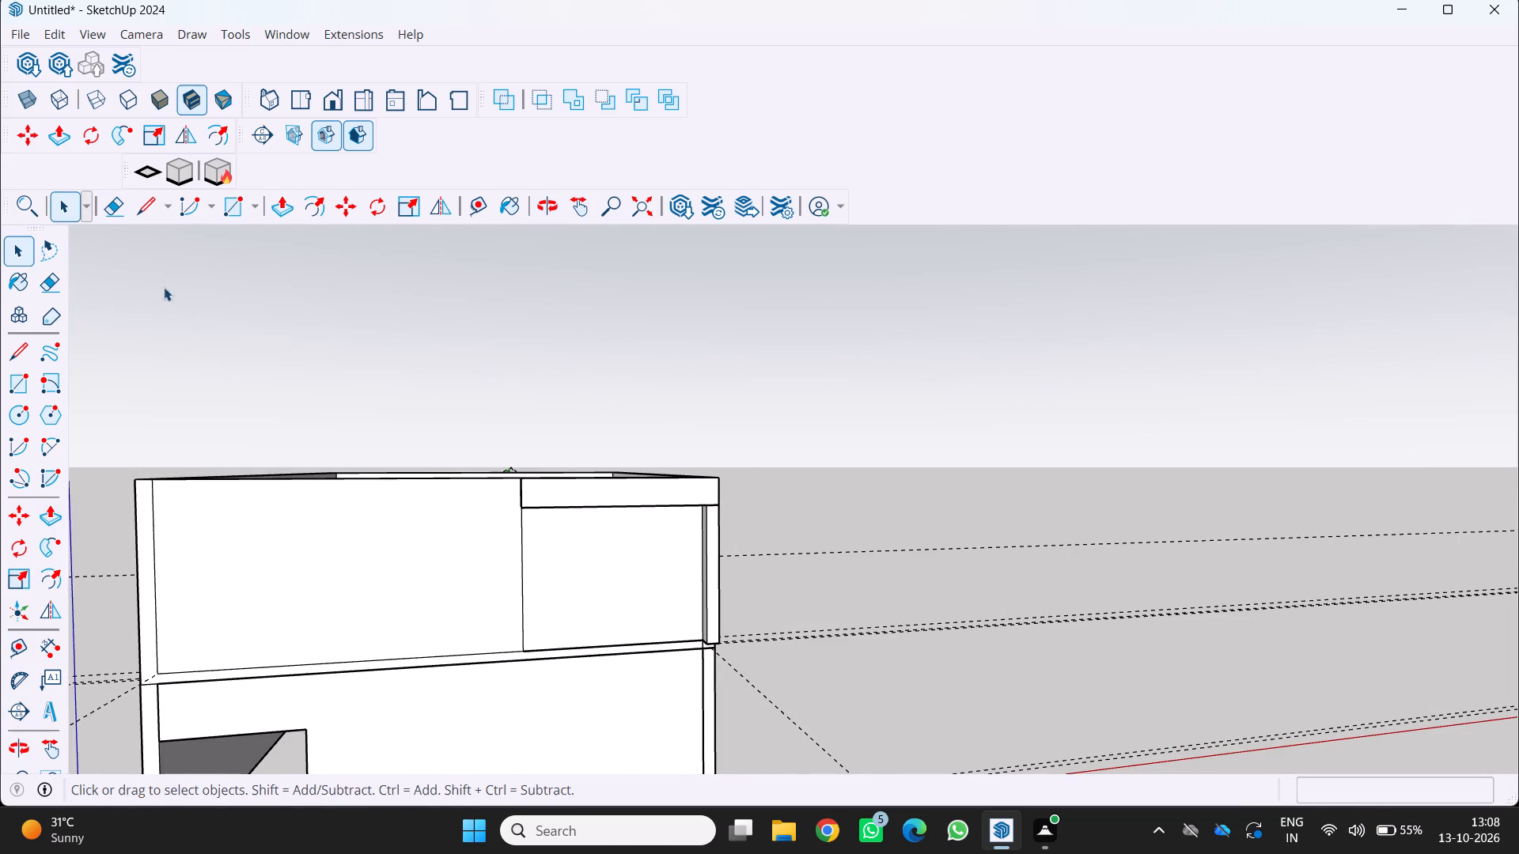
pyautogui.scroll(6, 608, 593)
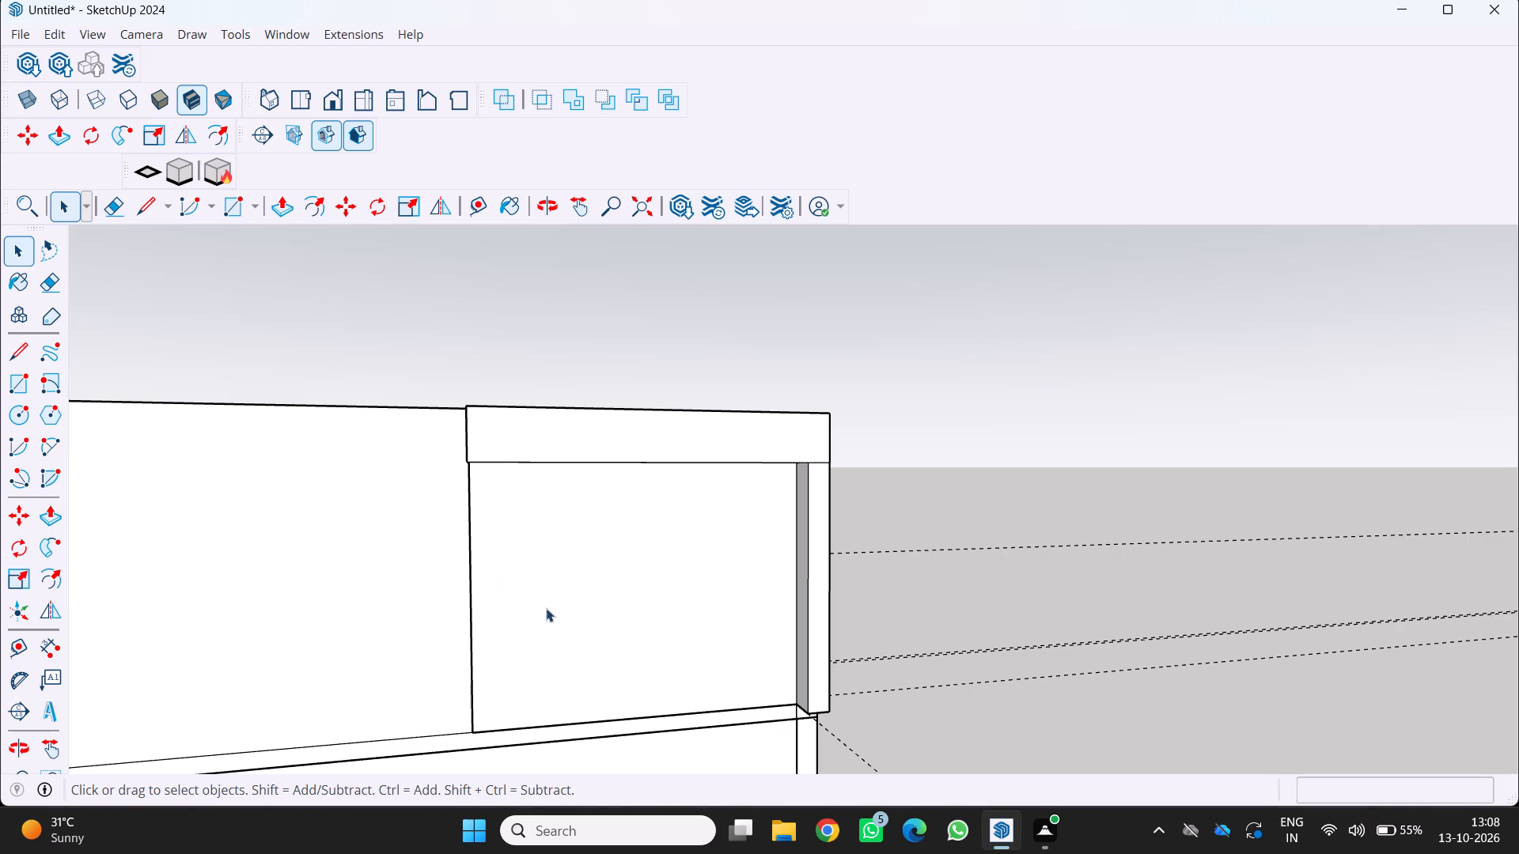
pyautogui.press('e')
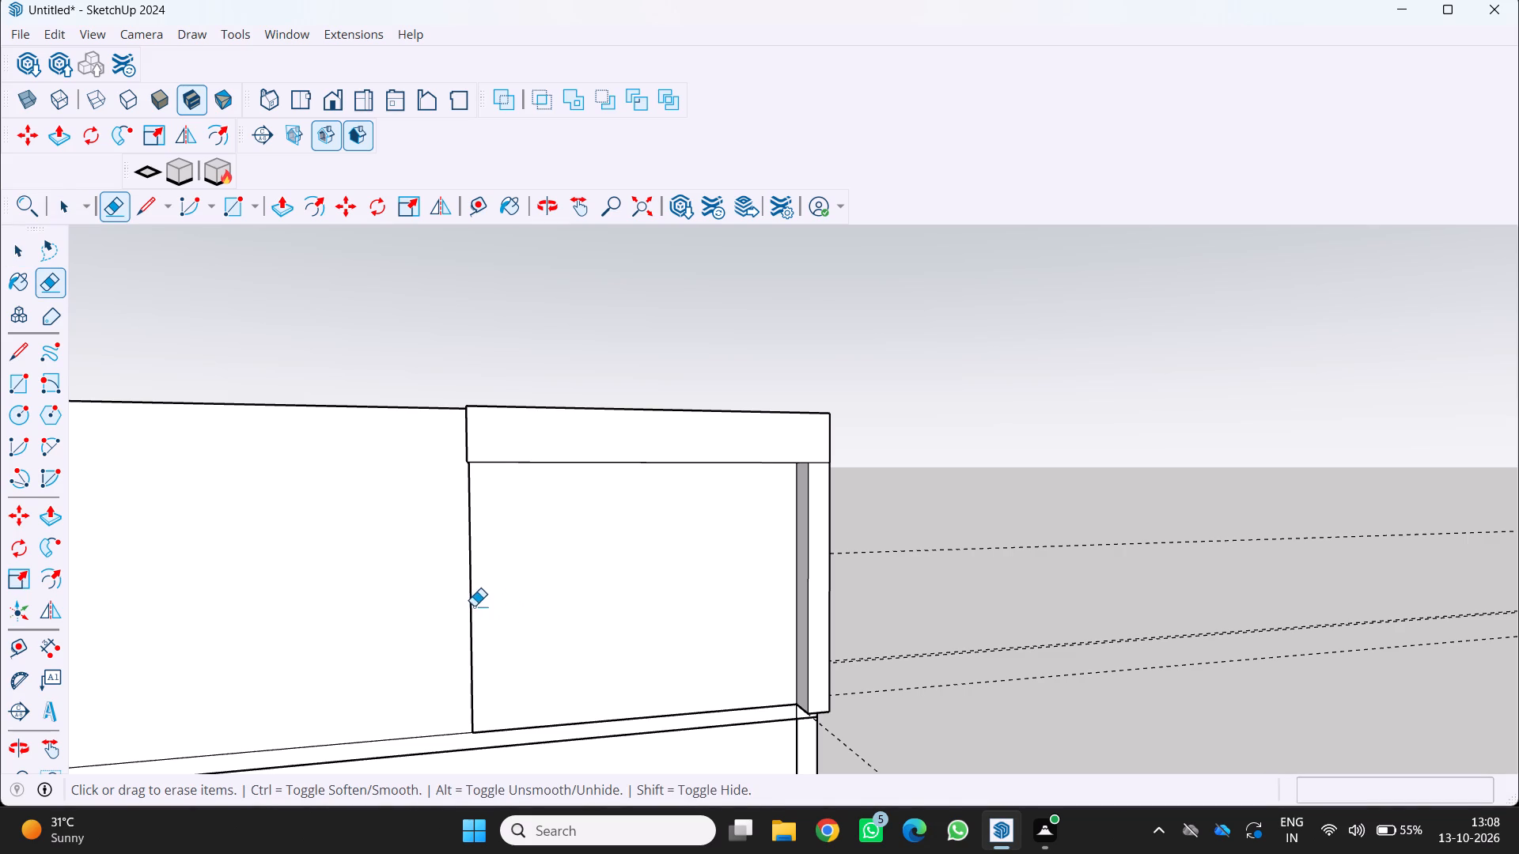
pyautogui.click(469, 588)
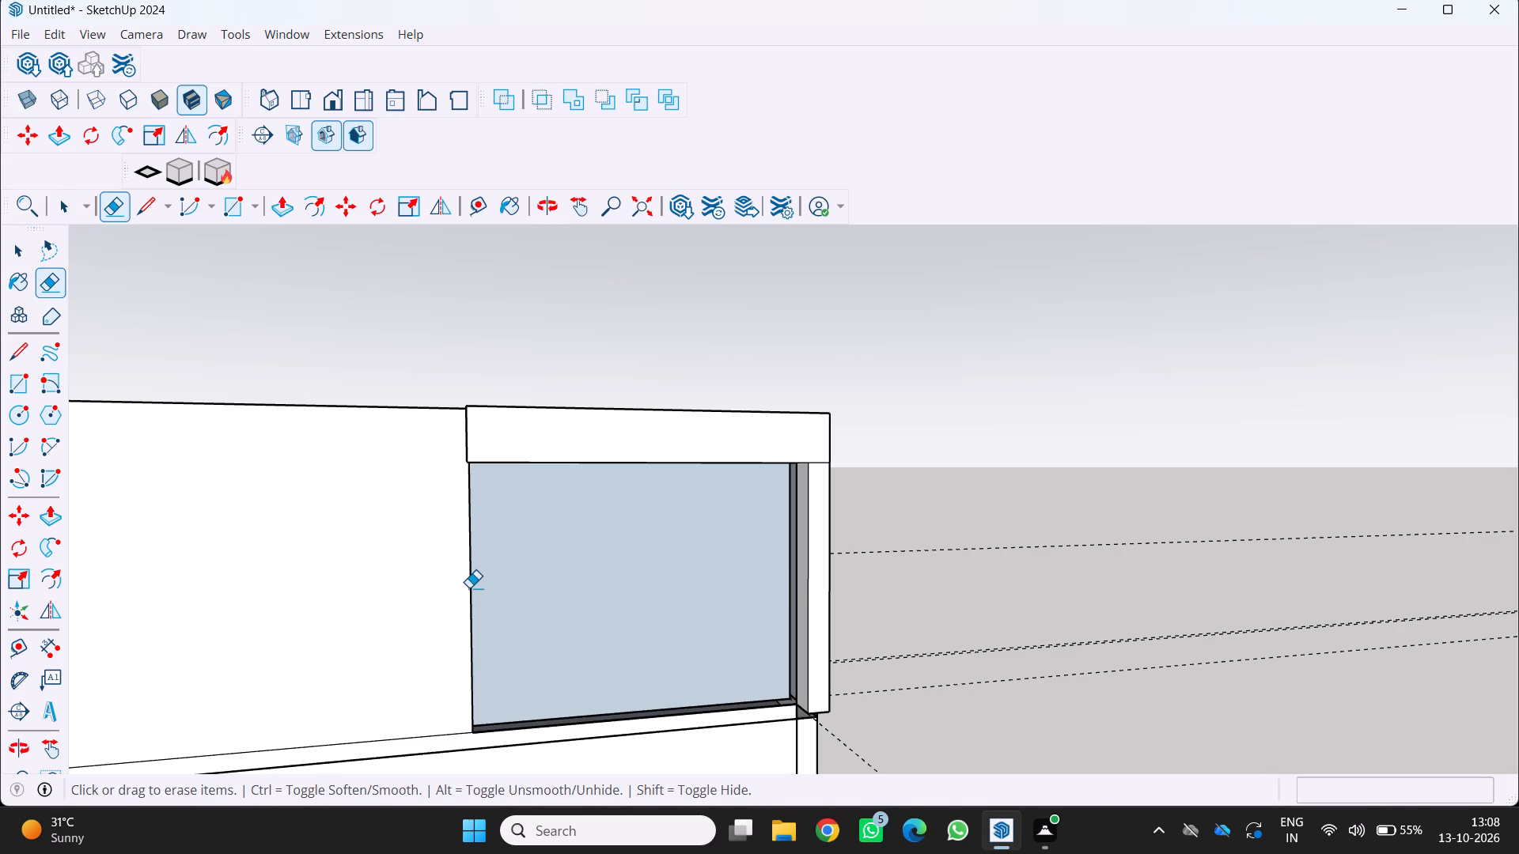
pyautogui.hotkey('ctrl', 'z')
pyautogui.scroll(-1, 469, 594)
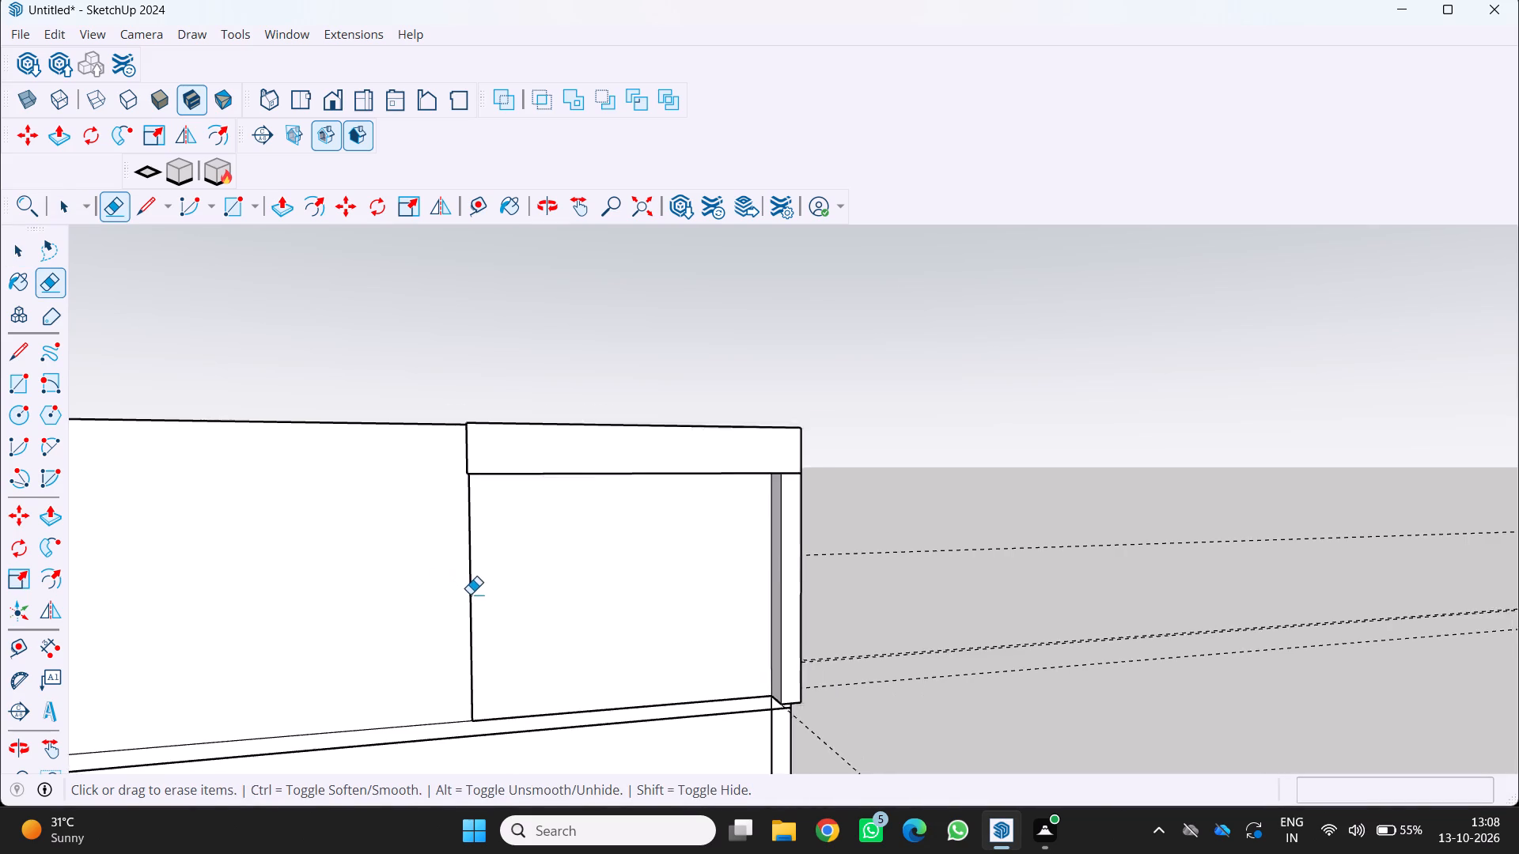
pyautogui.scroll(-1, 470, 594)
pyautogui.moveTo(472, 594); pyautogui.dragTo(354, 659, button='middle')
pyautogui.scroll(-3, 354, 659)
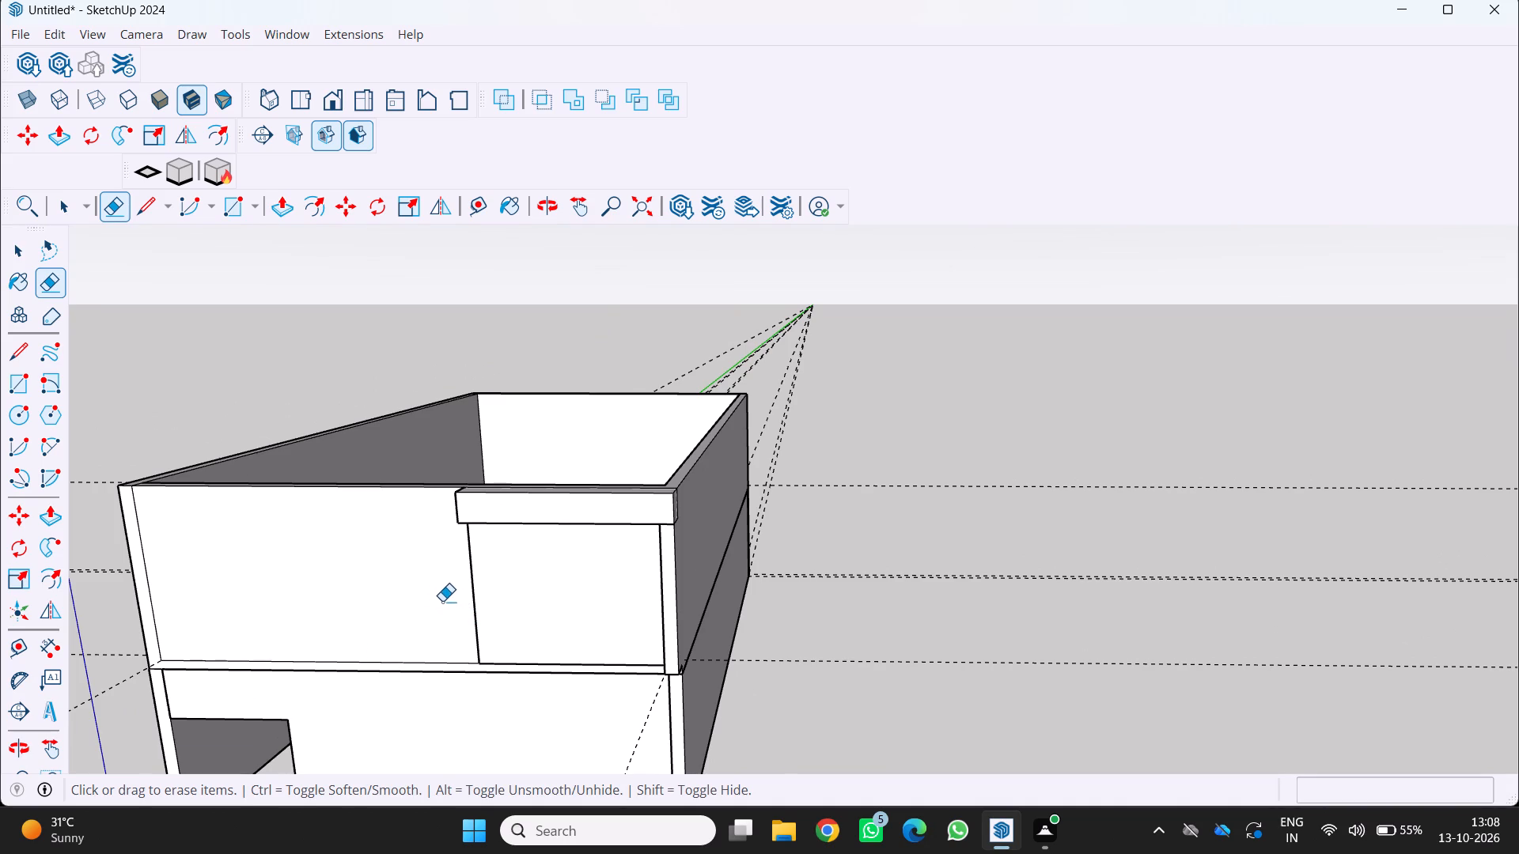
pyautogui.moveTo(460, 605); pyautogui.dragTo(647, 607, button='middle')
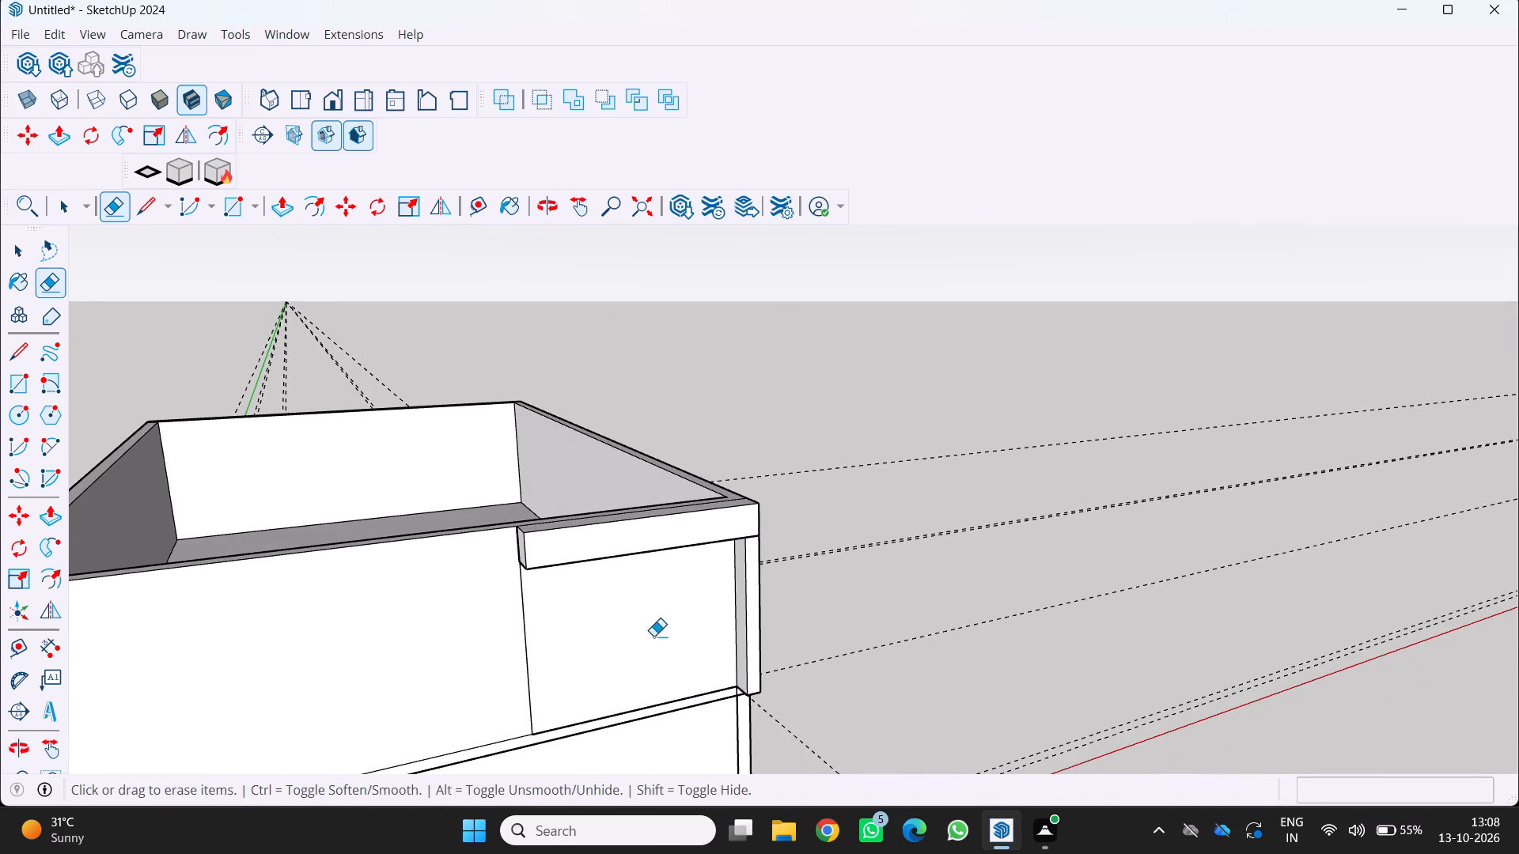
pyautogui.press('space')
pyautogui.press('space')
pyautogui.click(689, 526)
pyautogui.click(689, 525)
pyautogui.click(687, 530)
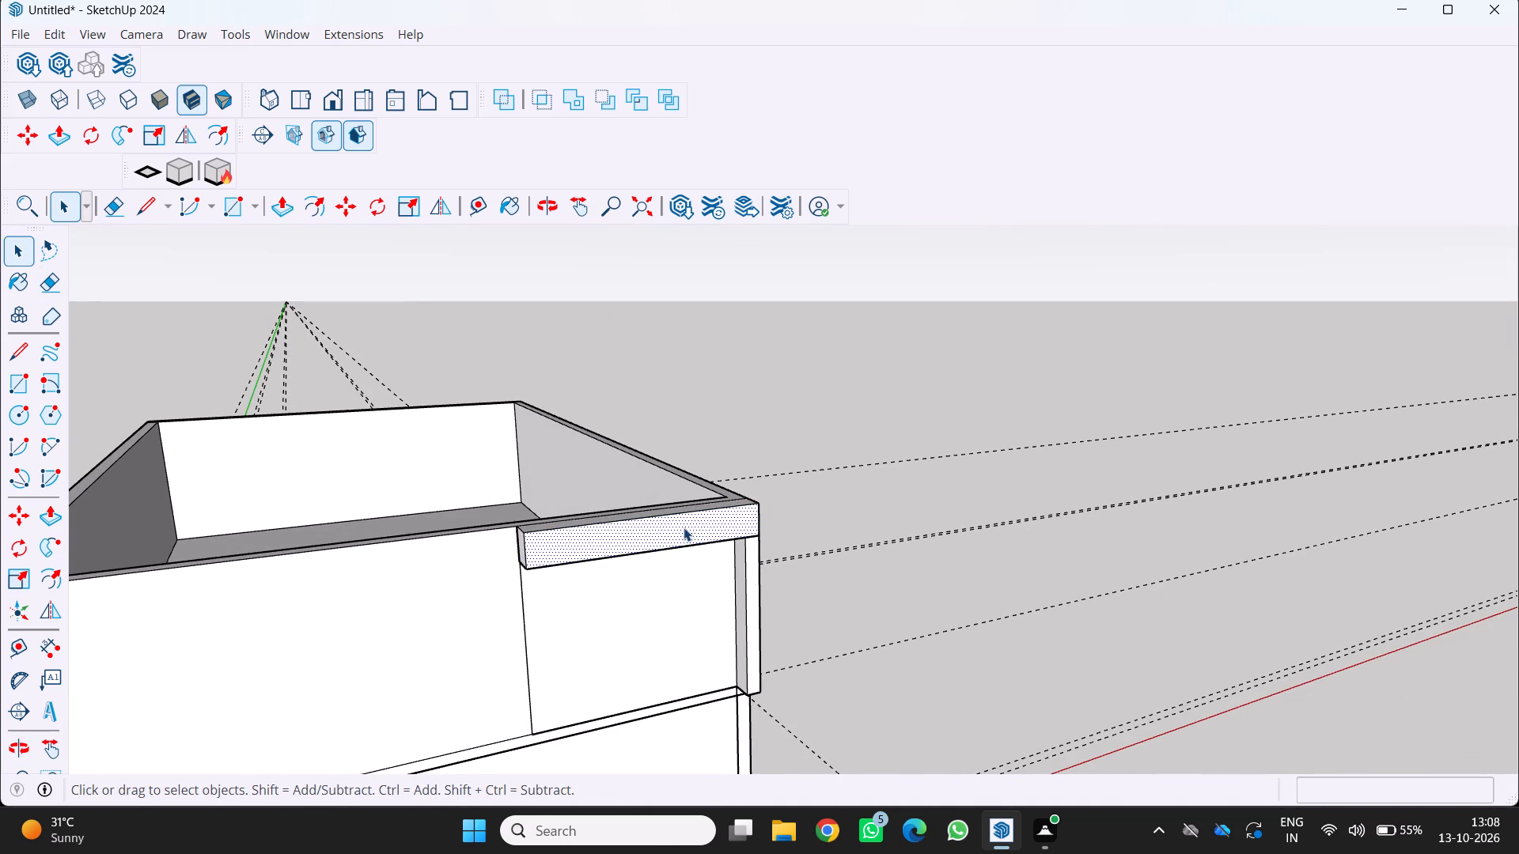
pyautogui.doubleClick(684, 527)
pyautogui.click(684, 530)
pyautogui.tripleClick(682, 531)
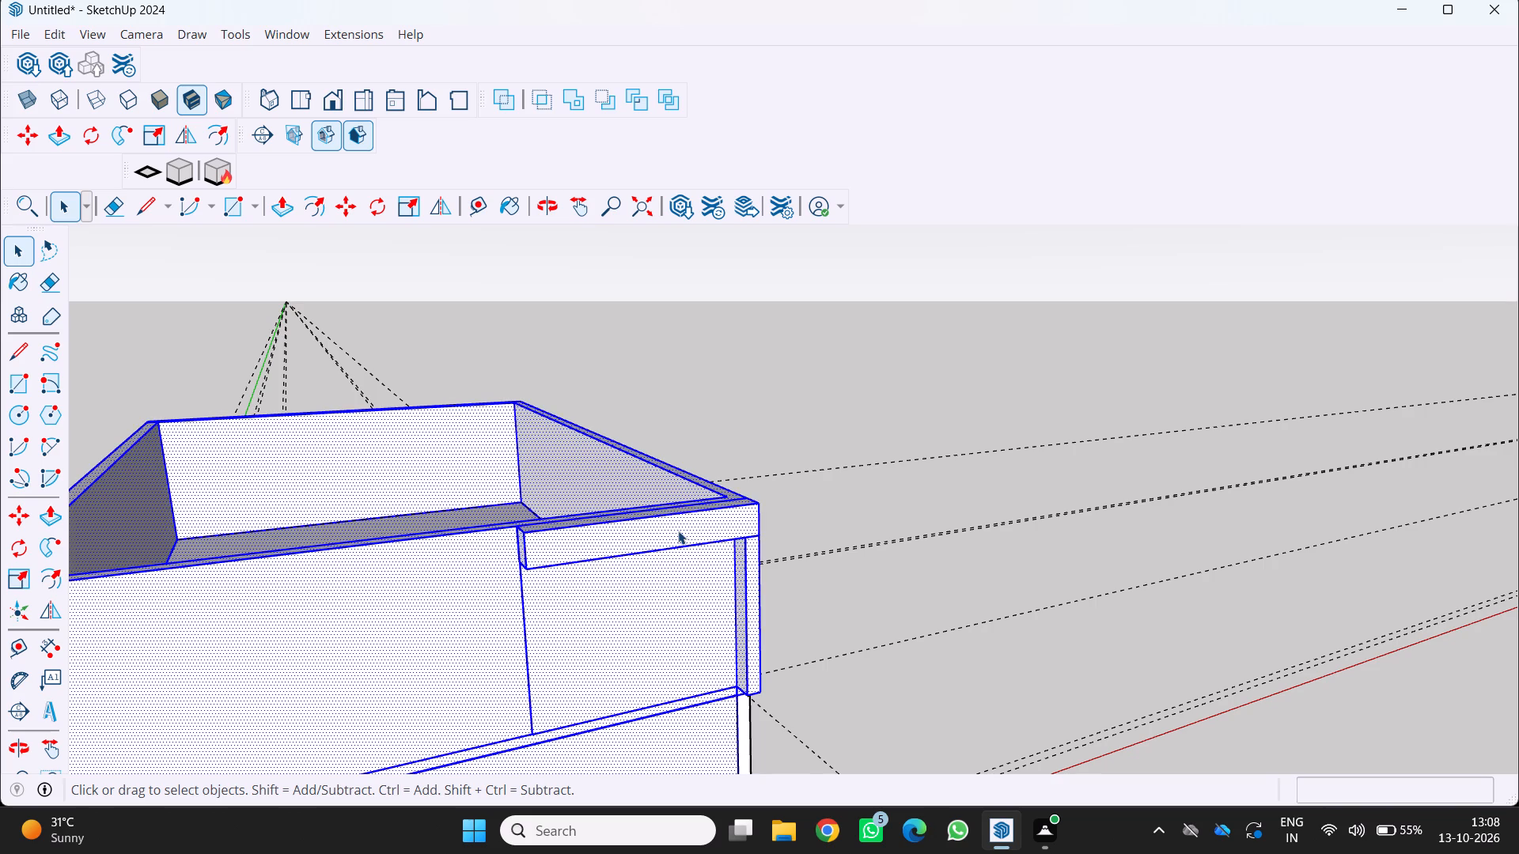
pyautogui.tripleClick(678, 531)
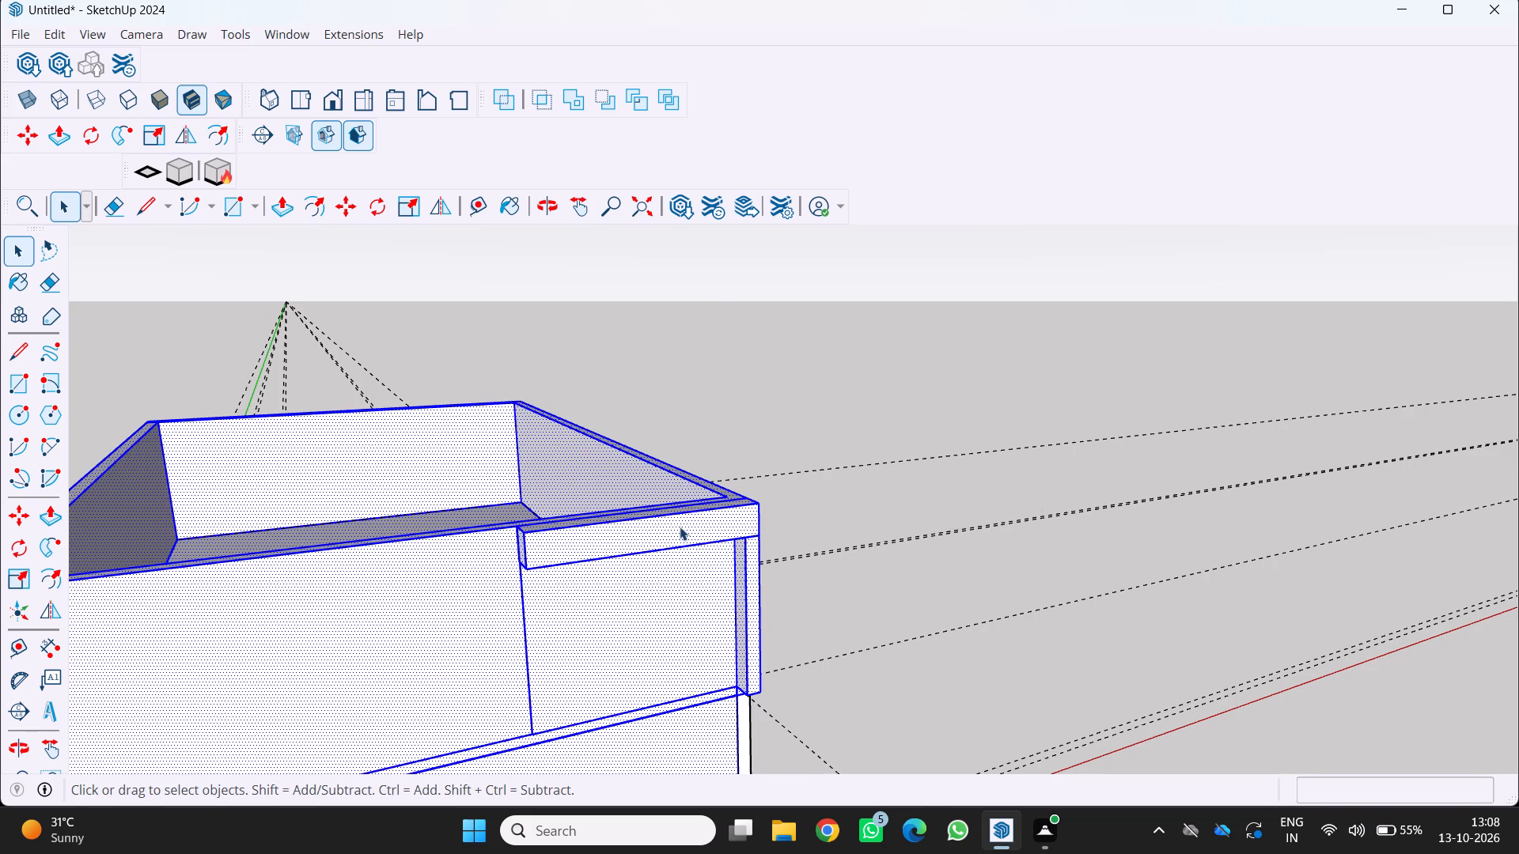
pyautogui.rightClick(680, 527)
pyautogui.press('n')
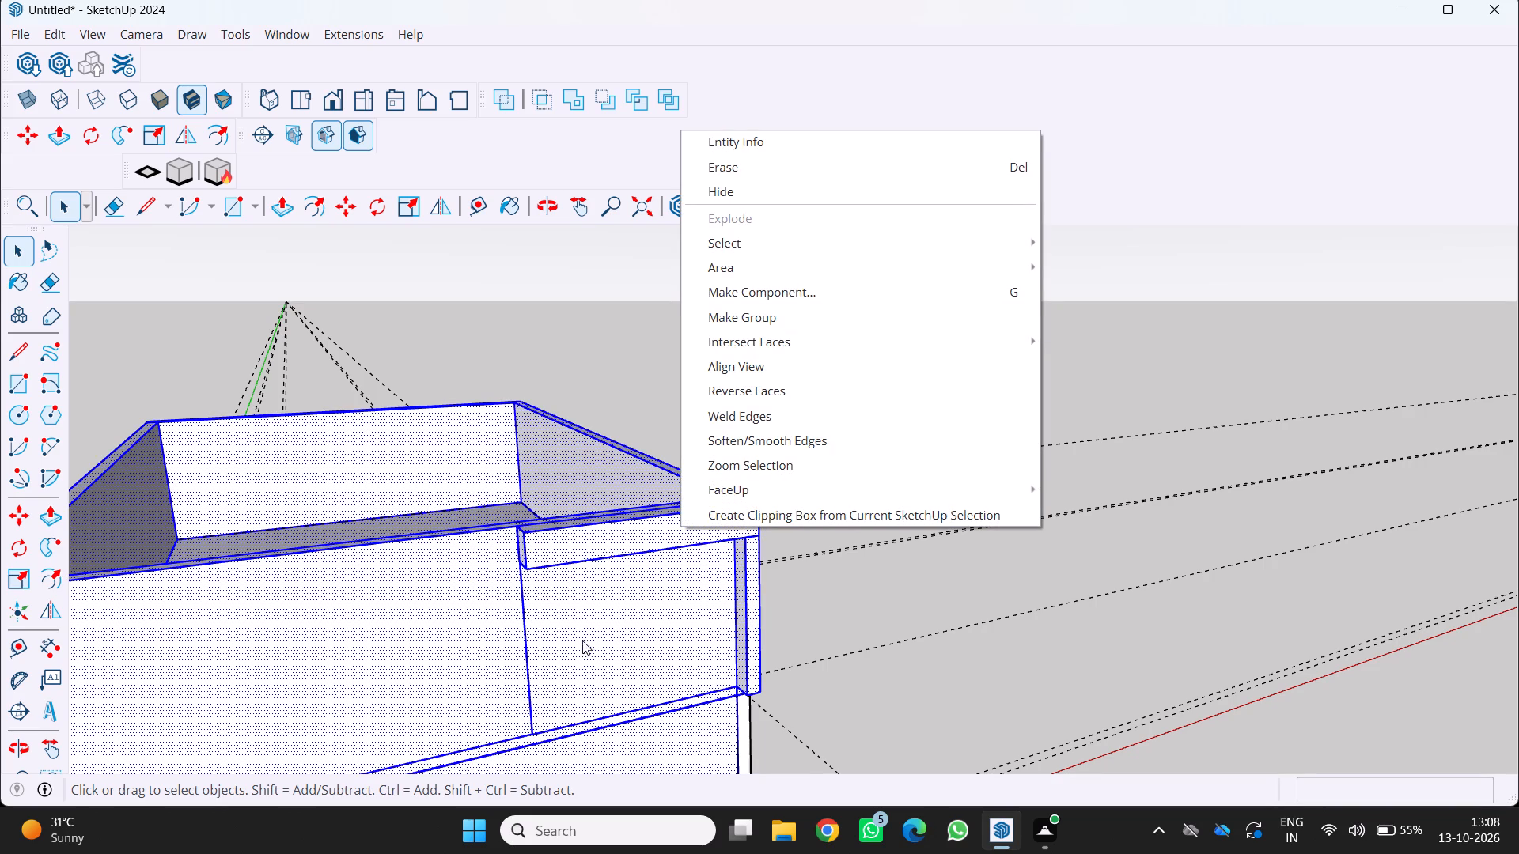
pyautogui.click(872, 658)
# Examine the front elevation from several angles, checking the projecting band and corner strip against both storeys.
pyautogui.scroll(-1, 842, 656)
pyautogui.moveTo(829, 654); pyautogui.dragTo(757, 602, button='middle')
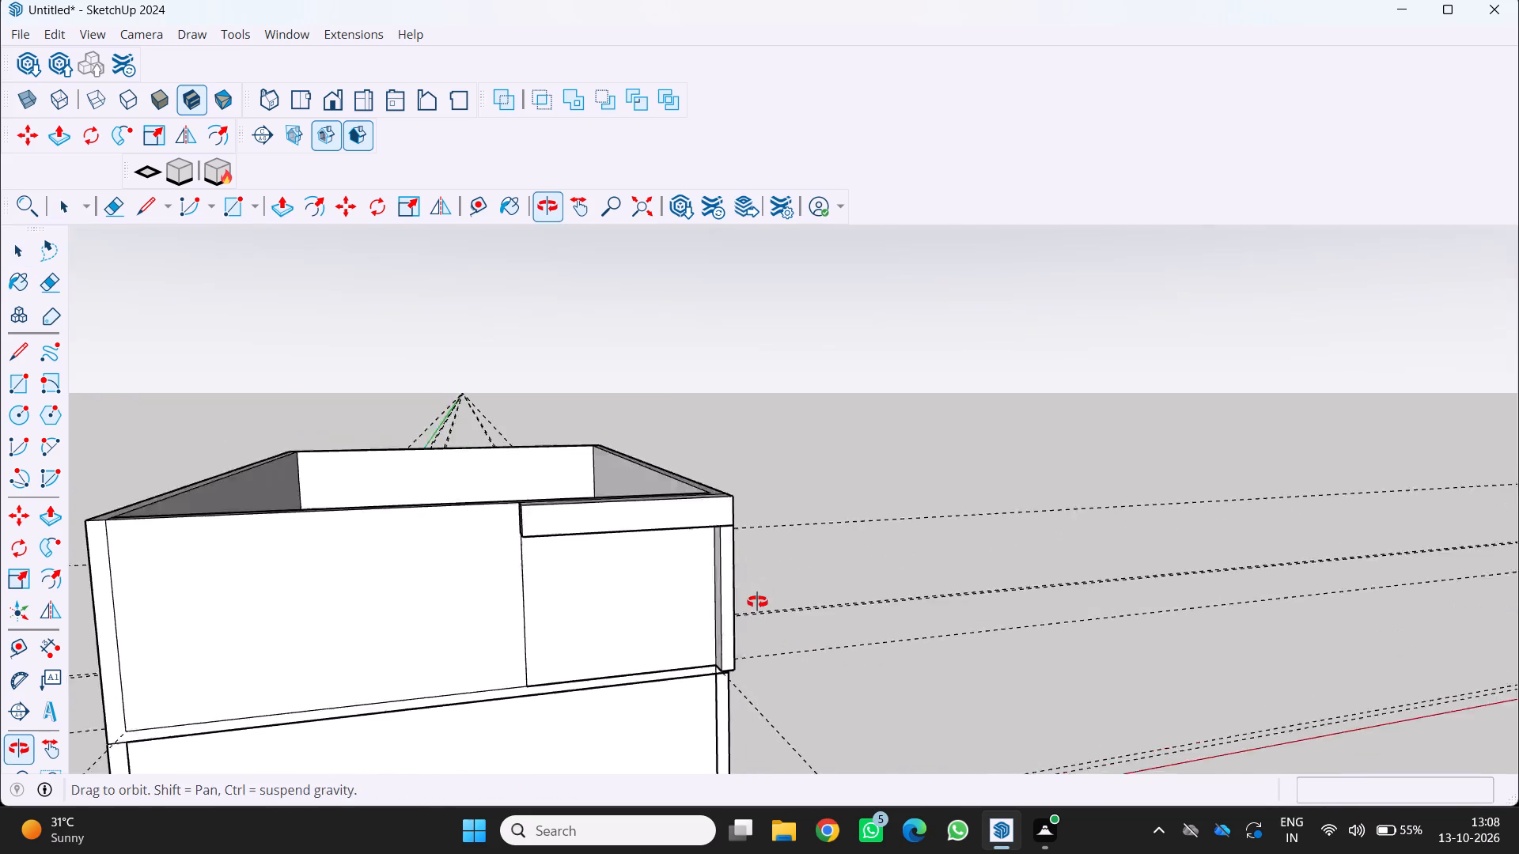
pyautogui.moveTo(757, 602); pyautogui.dragTo(744, 601, button='middle')
pyautogui.scroll(-3, 736, 599)
pyautogui.moveTo(707, 653); pyautogui.dragTo(510, 686, button='middle')
pyautogui.middleClick(510, 686)
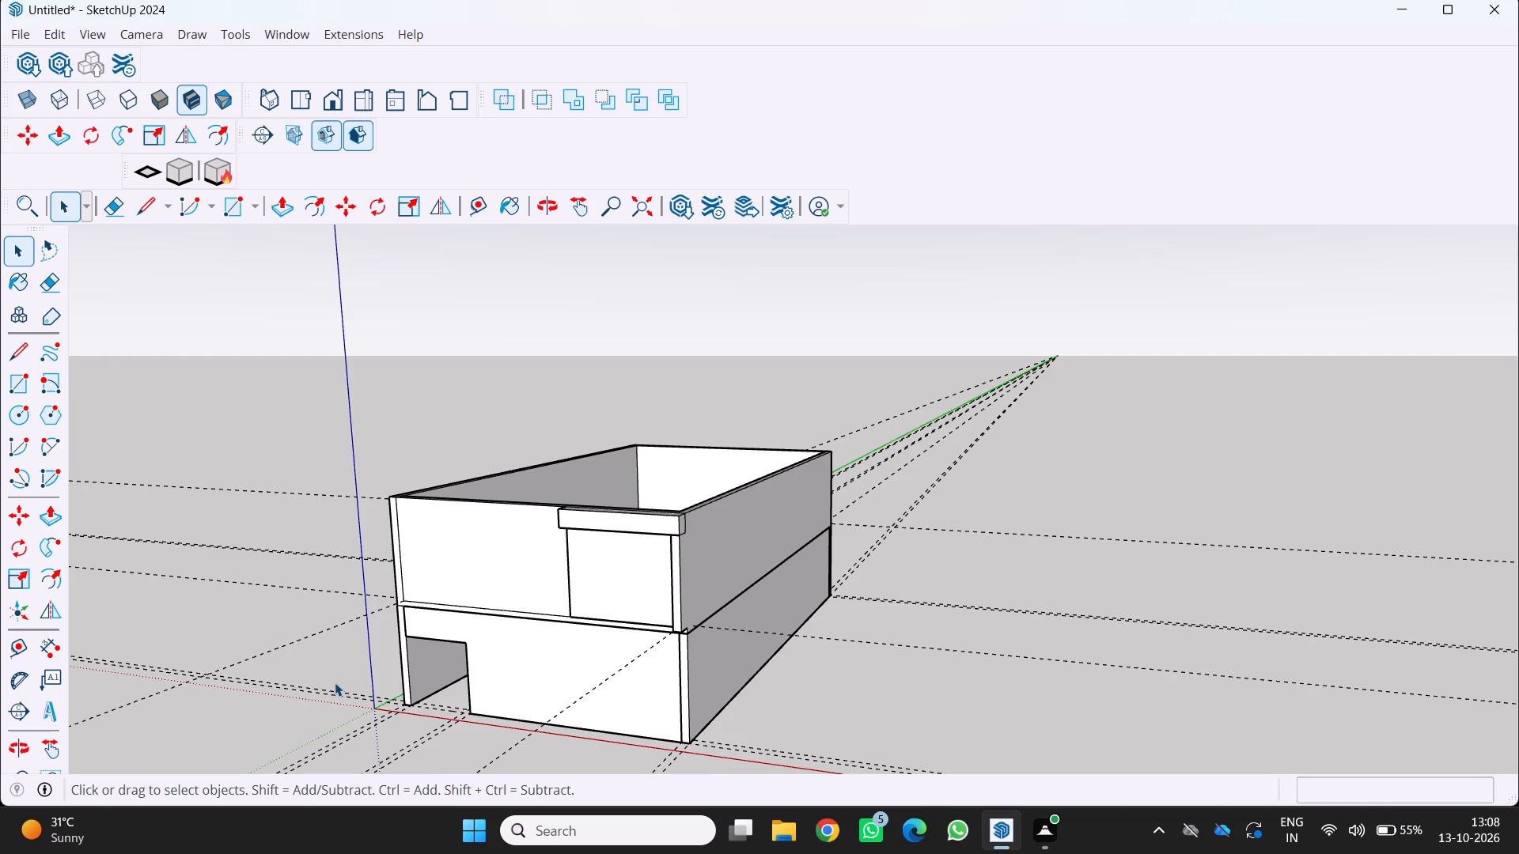
pyautogui.scroll(-2, 327, 675)
pyautogui.moveTo(327, 675); pyautogui.dragTo(464, 659, button='middle')
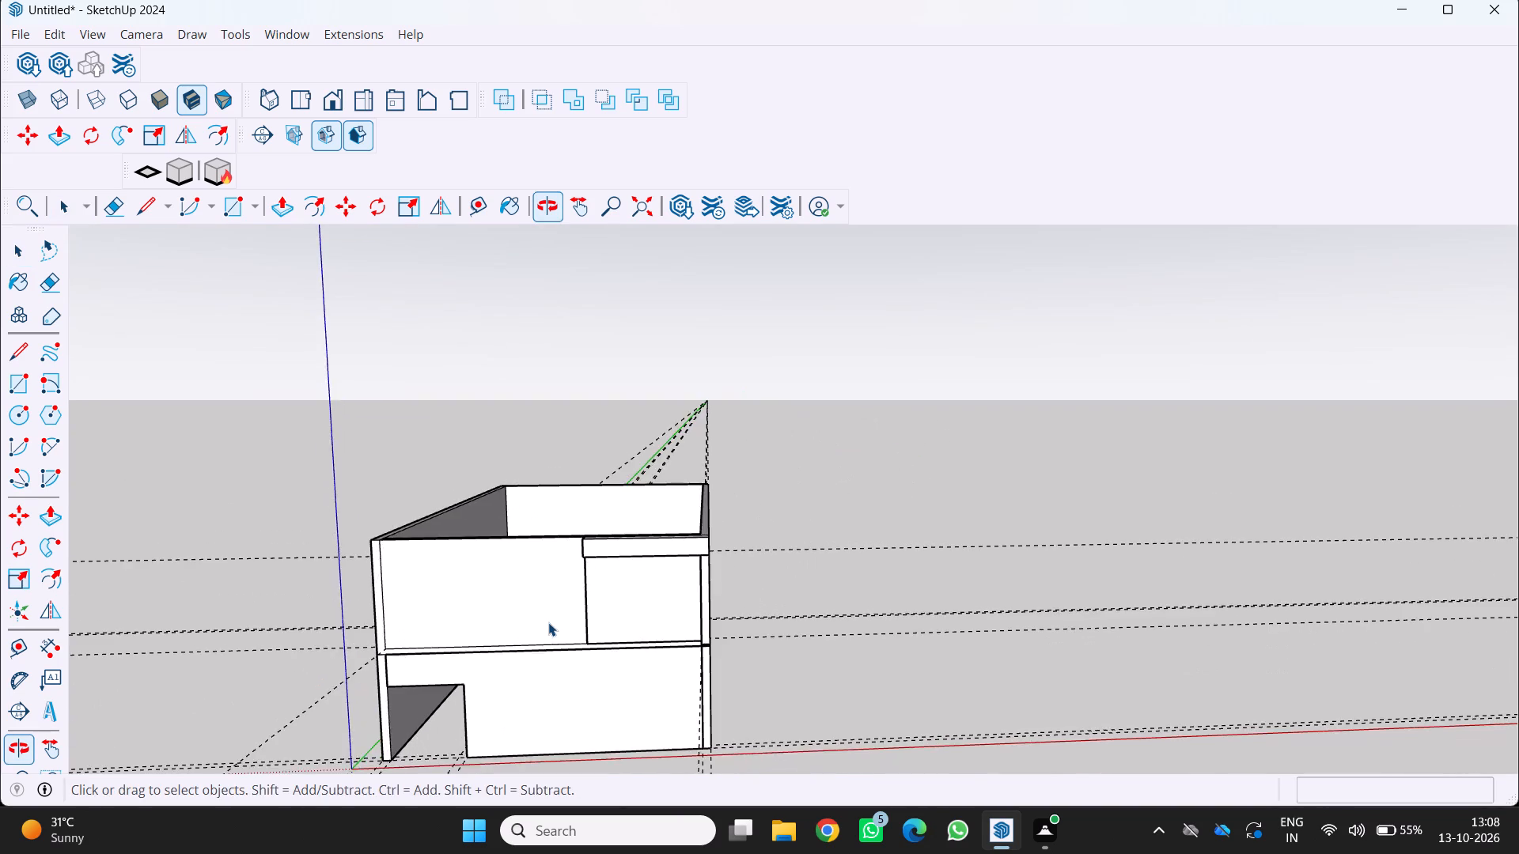
pyautogui.scroll(4, 559, 621)
pyautogui.moveTo(581, 621); pyautogui.dragTo(681, 660, button='middle')
pyautogui.scroll(-1, 784, 639)
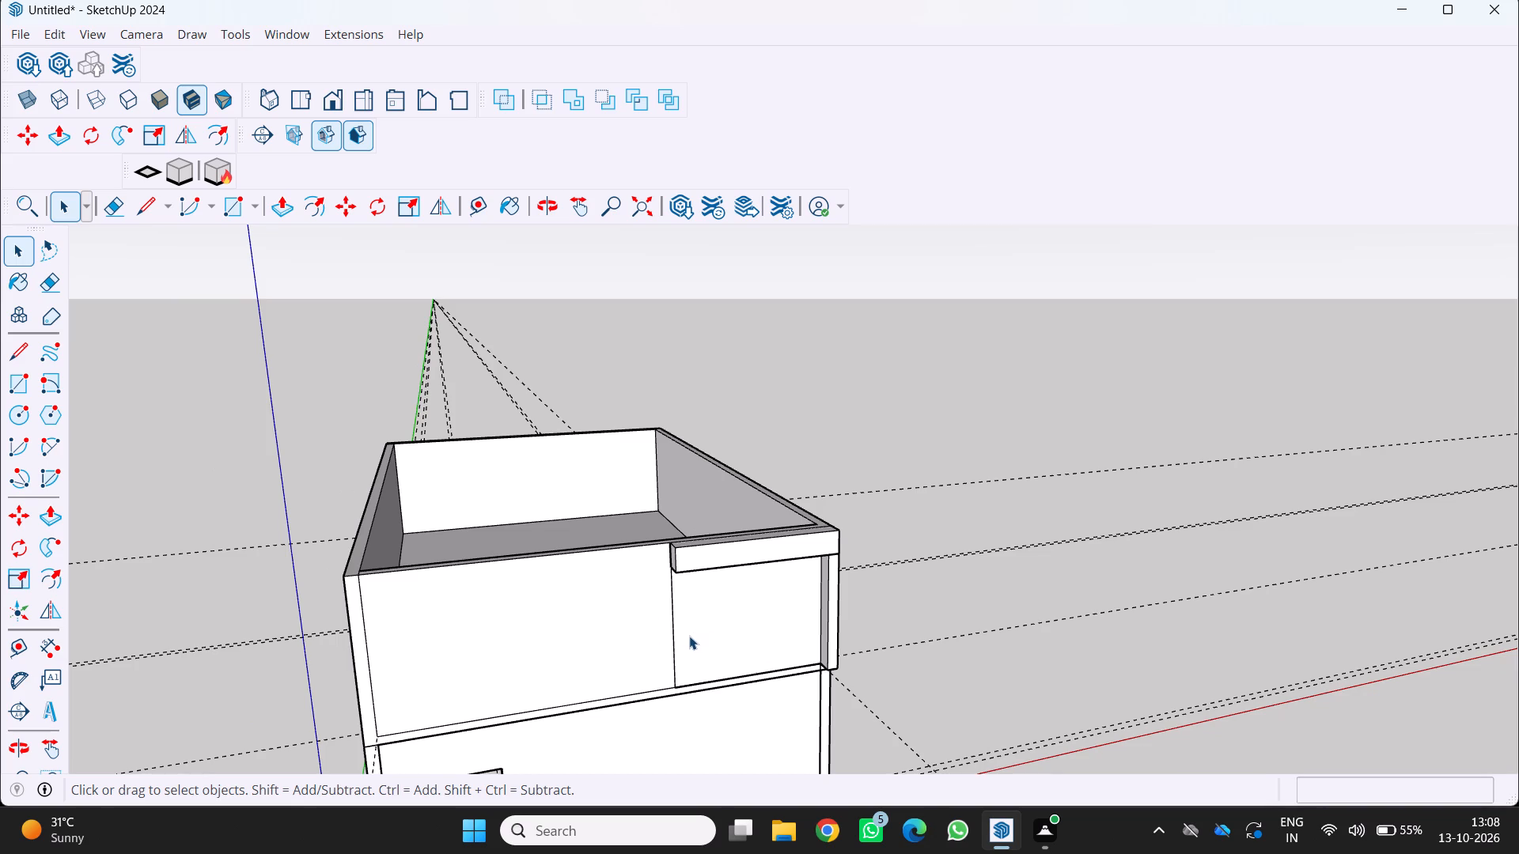
pyautogui.scroll(-2, 684, 634)
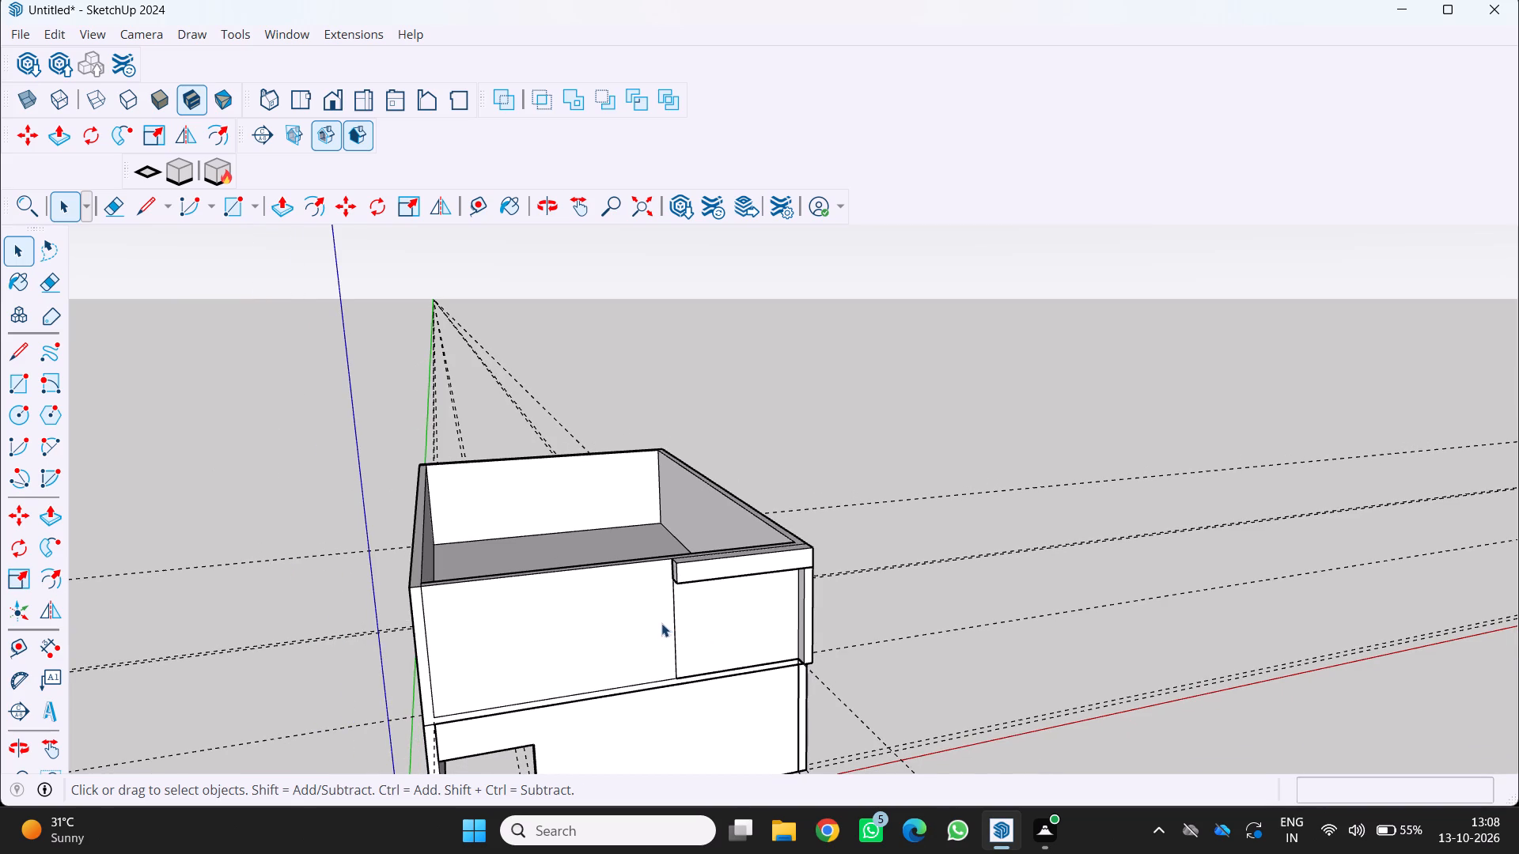
# Examine the underside of the projecting band, the corner strip and the panel they frame, down to the floor line.
pyautogui.moveTo(645, 627); pyautogui.dragTo(543, 544, button='middle')
pyautogui.scroll(10, 721, 664)
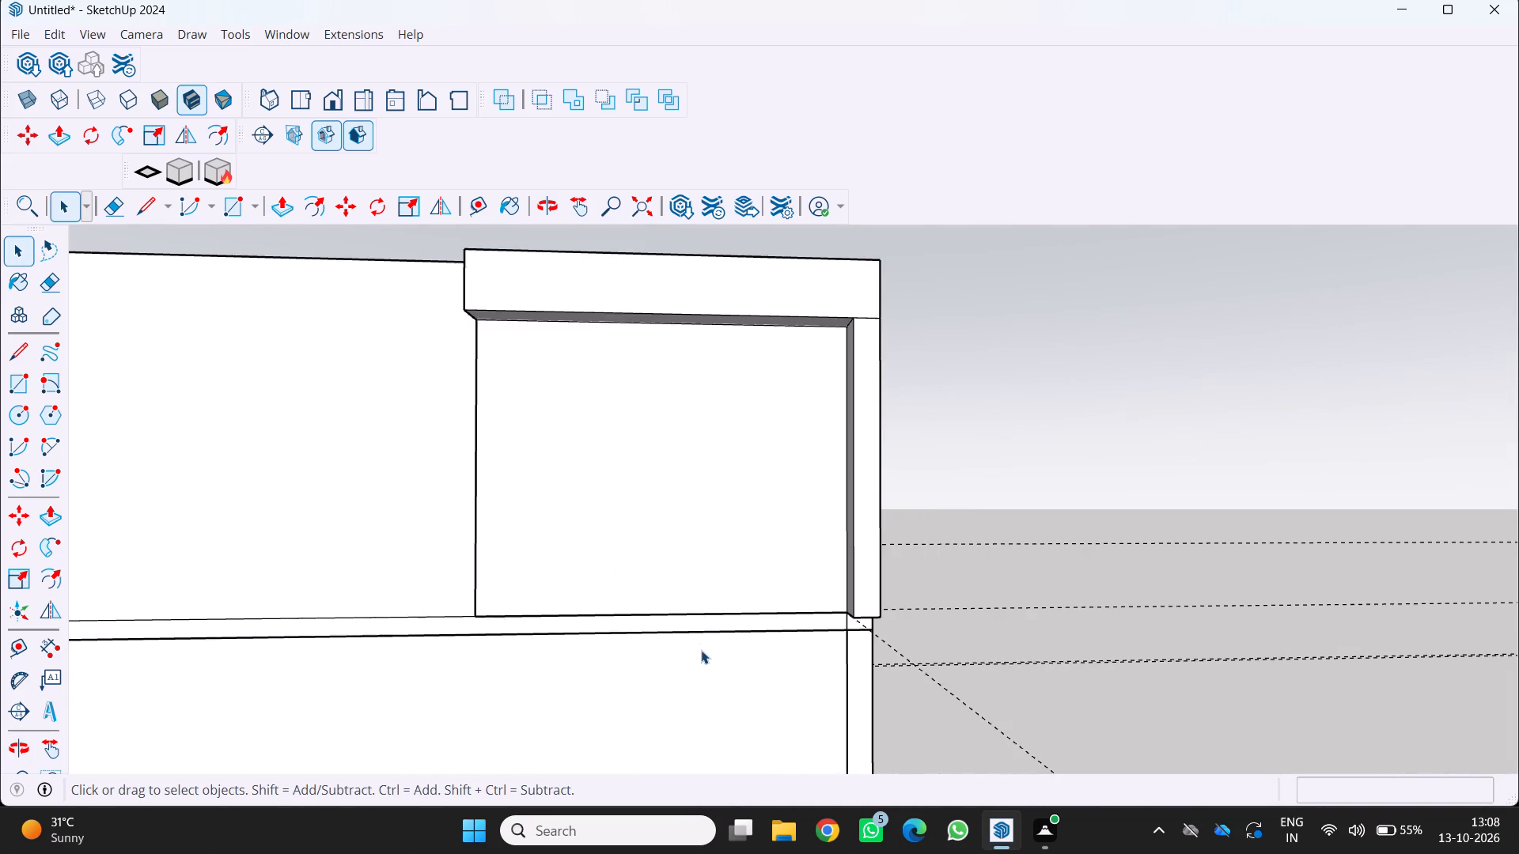
pyautogui.scroll(9, 701, 650)
pyautogui.scroll(-10, 733, 527)
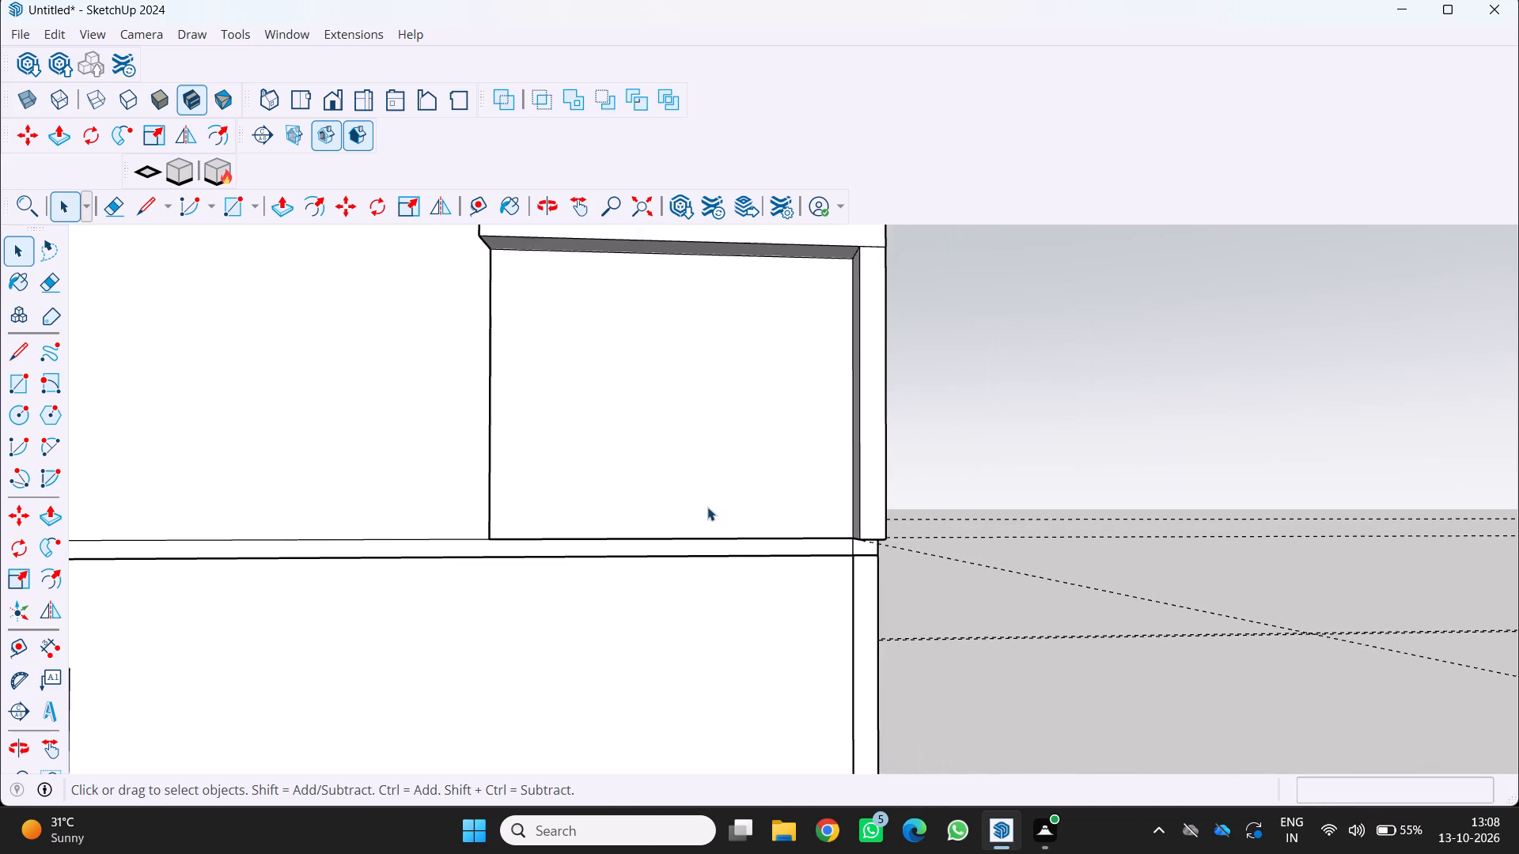
pyautogui.scroll(-11, 705, 505)
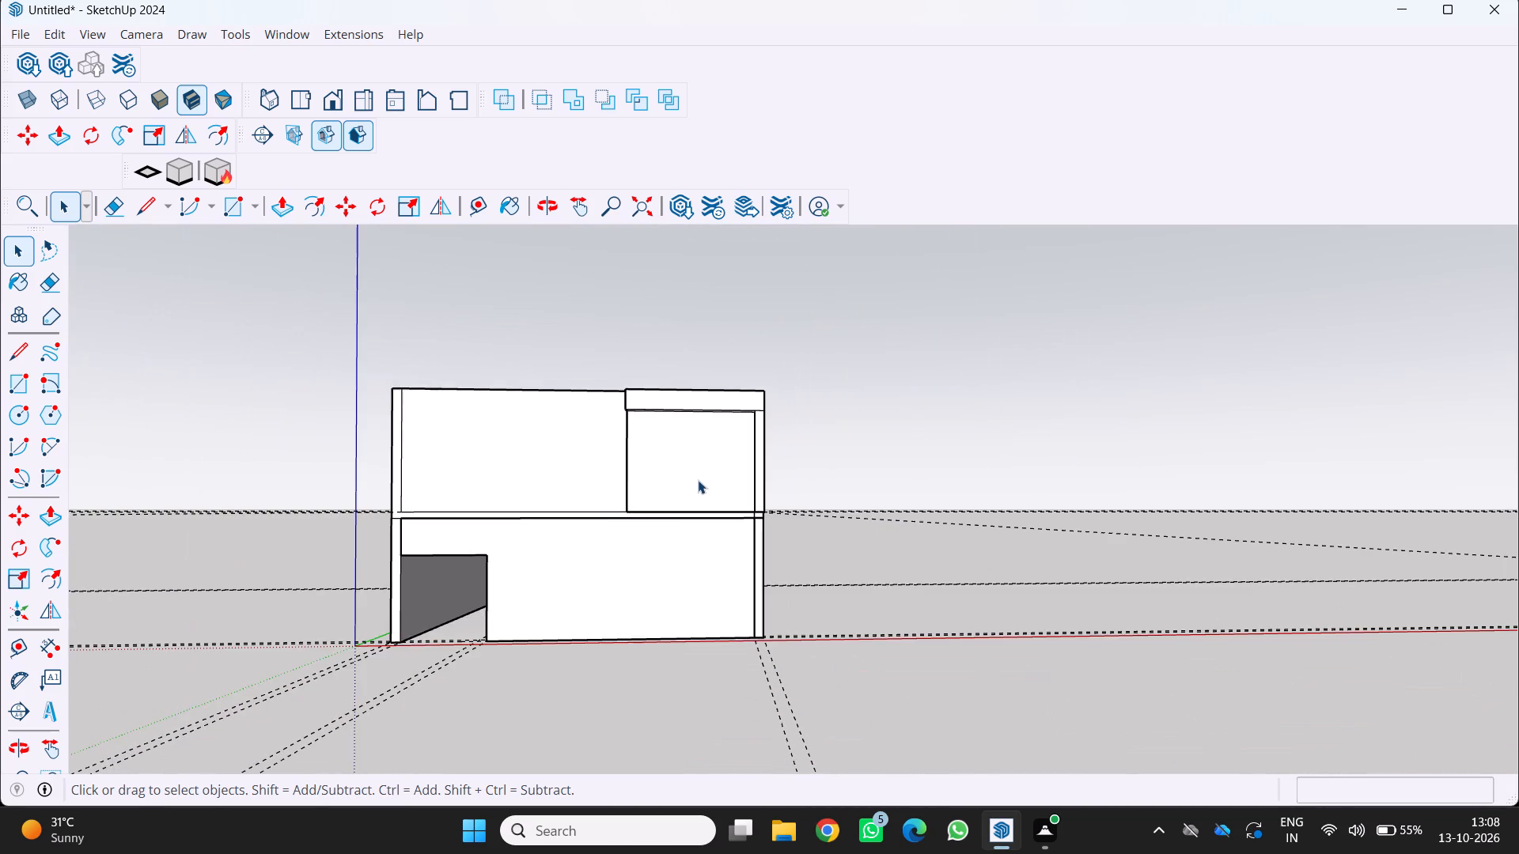
pyautogui.moveTo(698, 480); pyautogui.dragTo(623, 459, button='middle')
pyautogui.scroll(-2, 622, 459)
pyautogui.scroll(4, 761, 445)
# Examine the outer end and top of the projecting band where they meet the side wall and the roof-level wall edge.
pyautogui.moveTo(700, 425); pyautogui.dragTo(583, 509, button='middle')
pyautogui.scroll(4, 694, 403)
pyautogui.scroll(3, 549, 551)
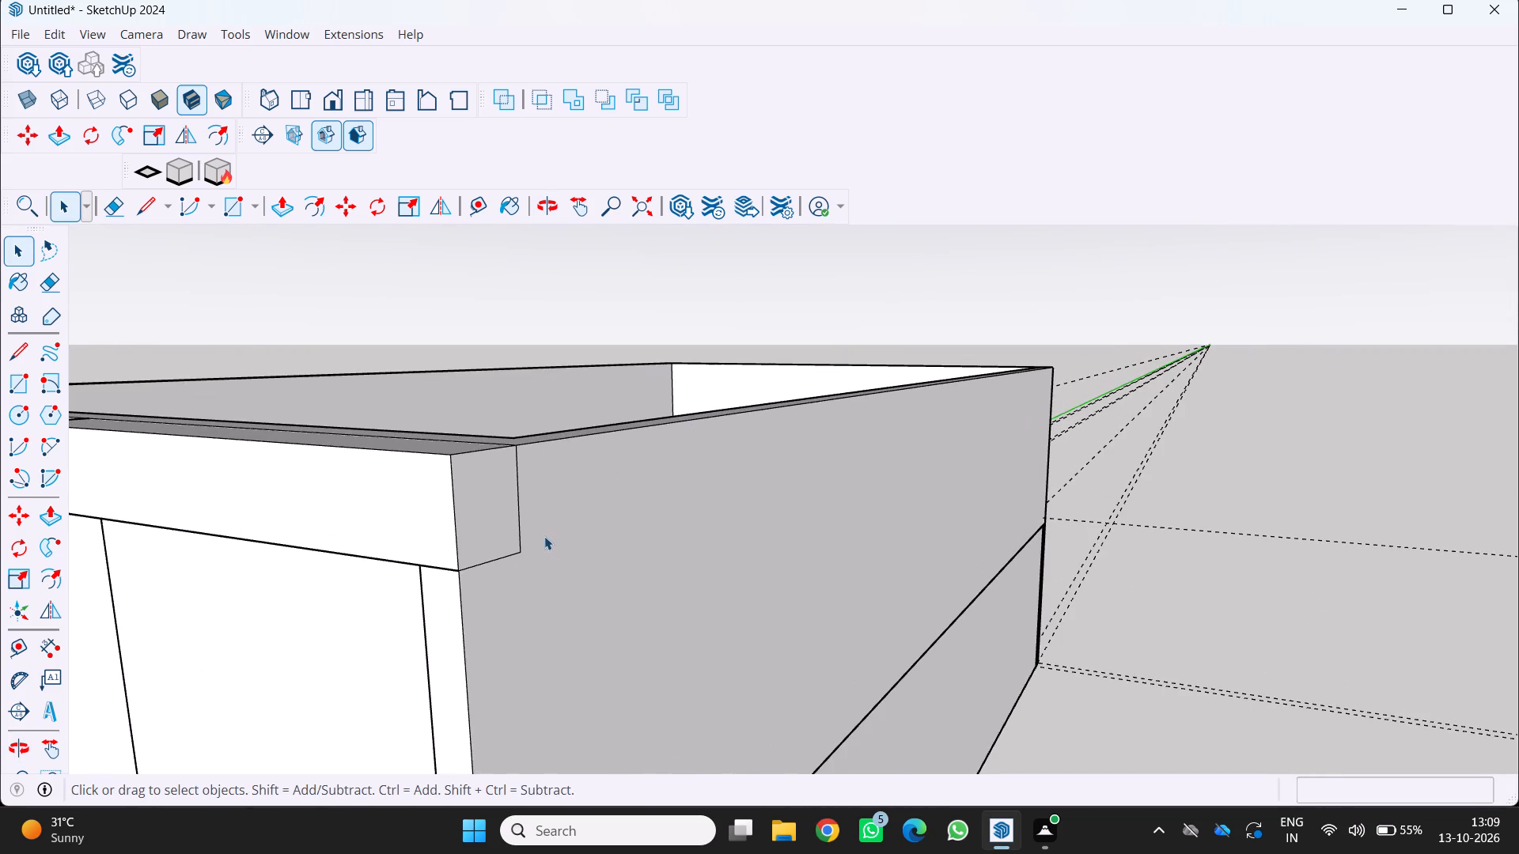
pyautogui.moveTo(544, 536); pyautogui.dragTo(600, 704, button='middle')
pyautogui.scroll(-4, 600, 704)
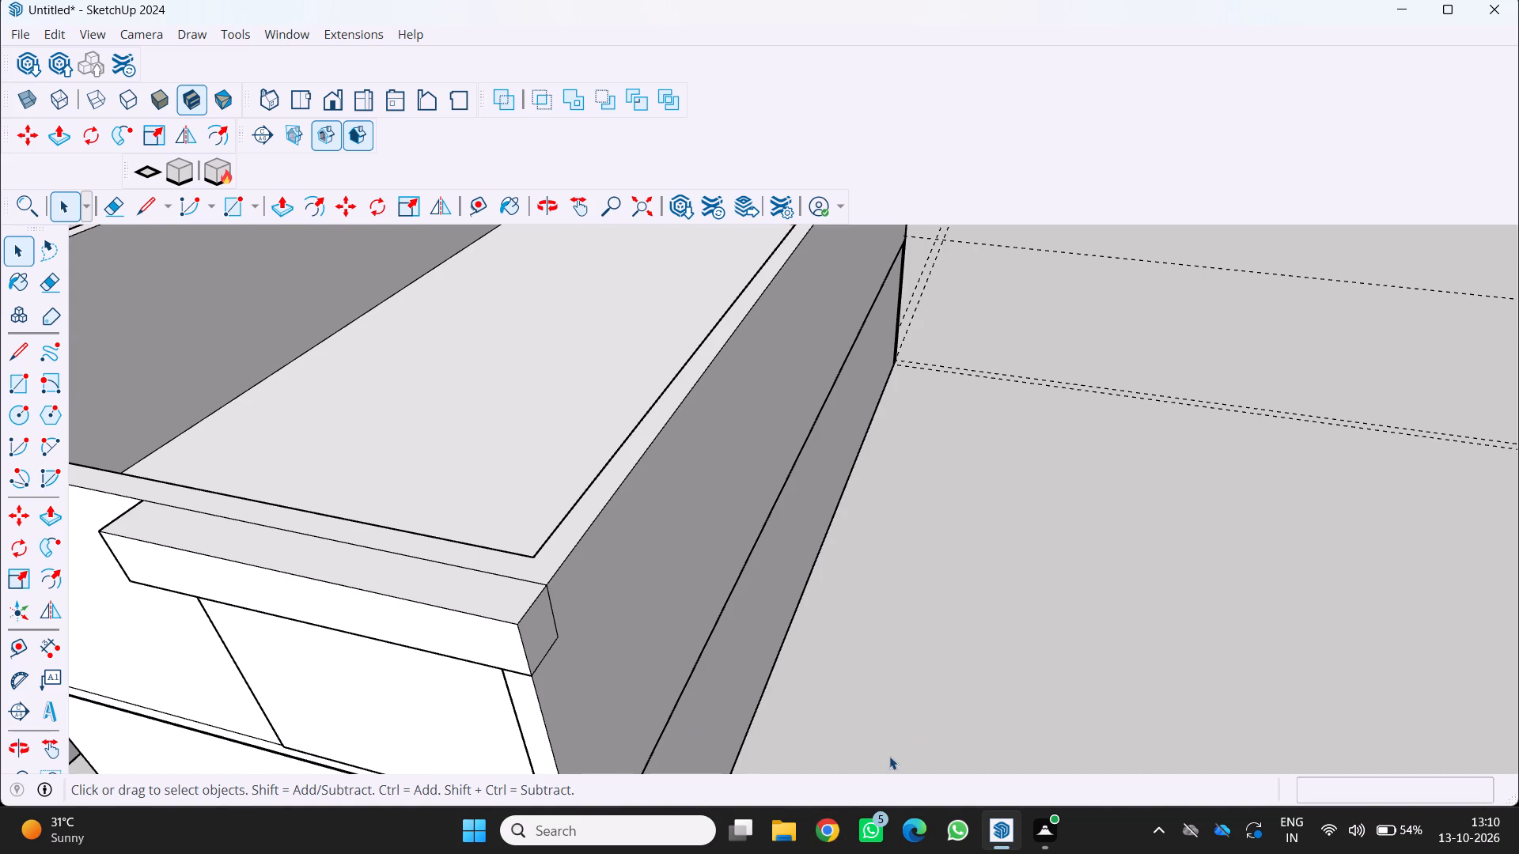
pyautogui.scroll(-4, 672, 614)
pyautogui.moveTo(669, 590); pyautogui.dragTo(684, 564, button='middle')
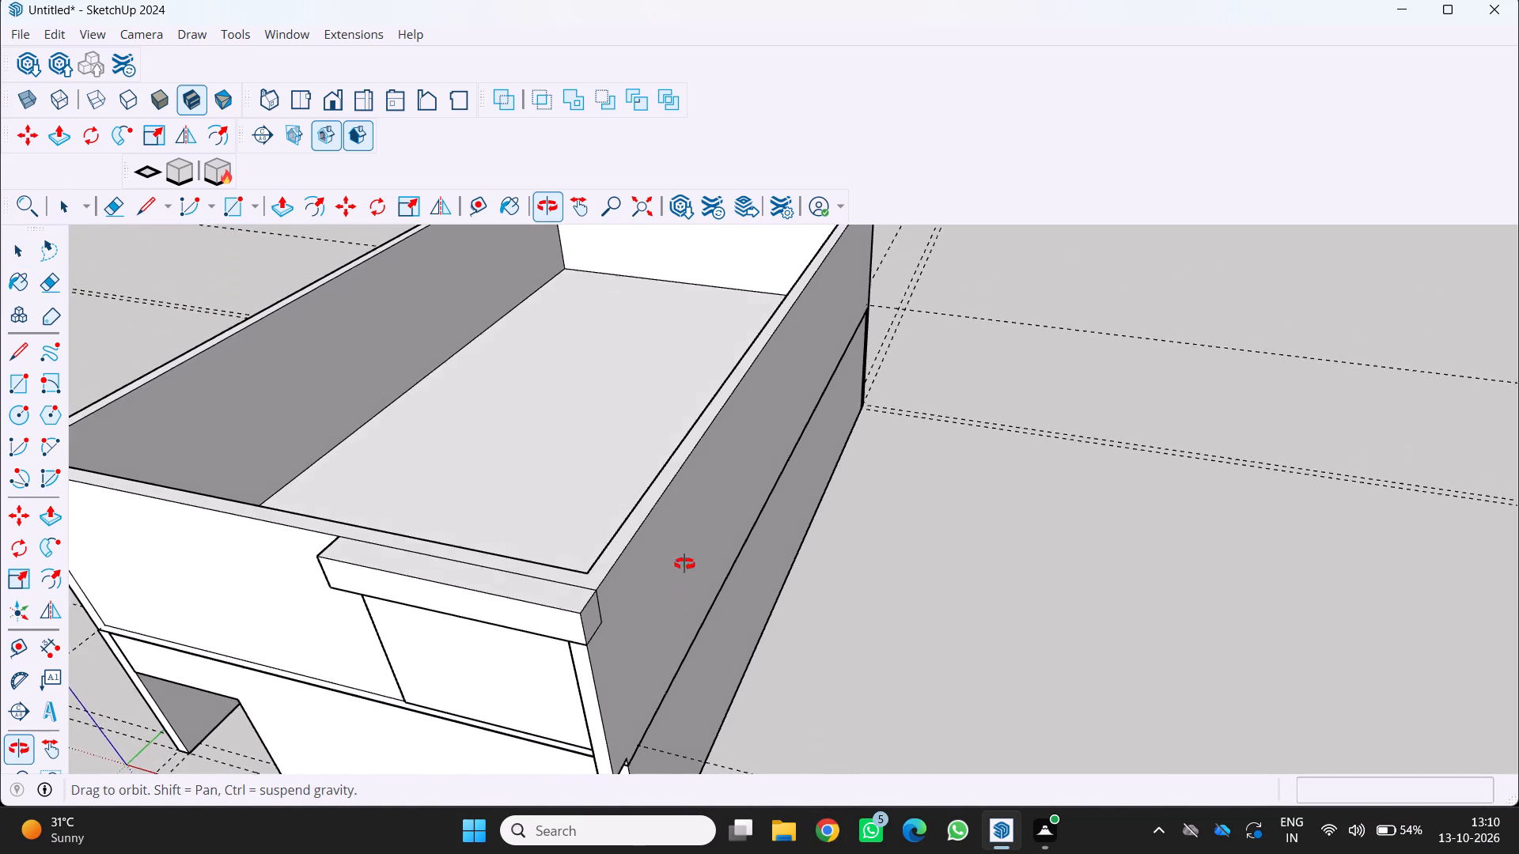
pyautogui.moveTo(684, 564); pyautogui.dragTo(860, 487, button='middle')
pyautogui.scroll(-3, 856, 486)
pyautogui.moveTo(759, 577); pyautogui.dragTo(662, 515, button='middle')
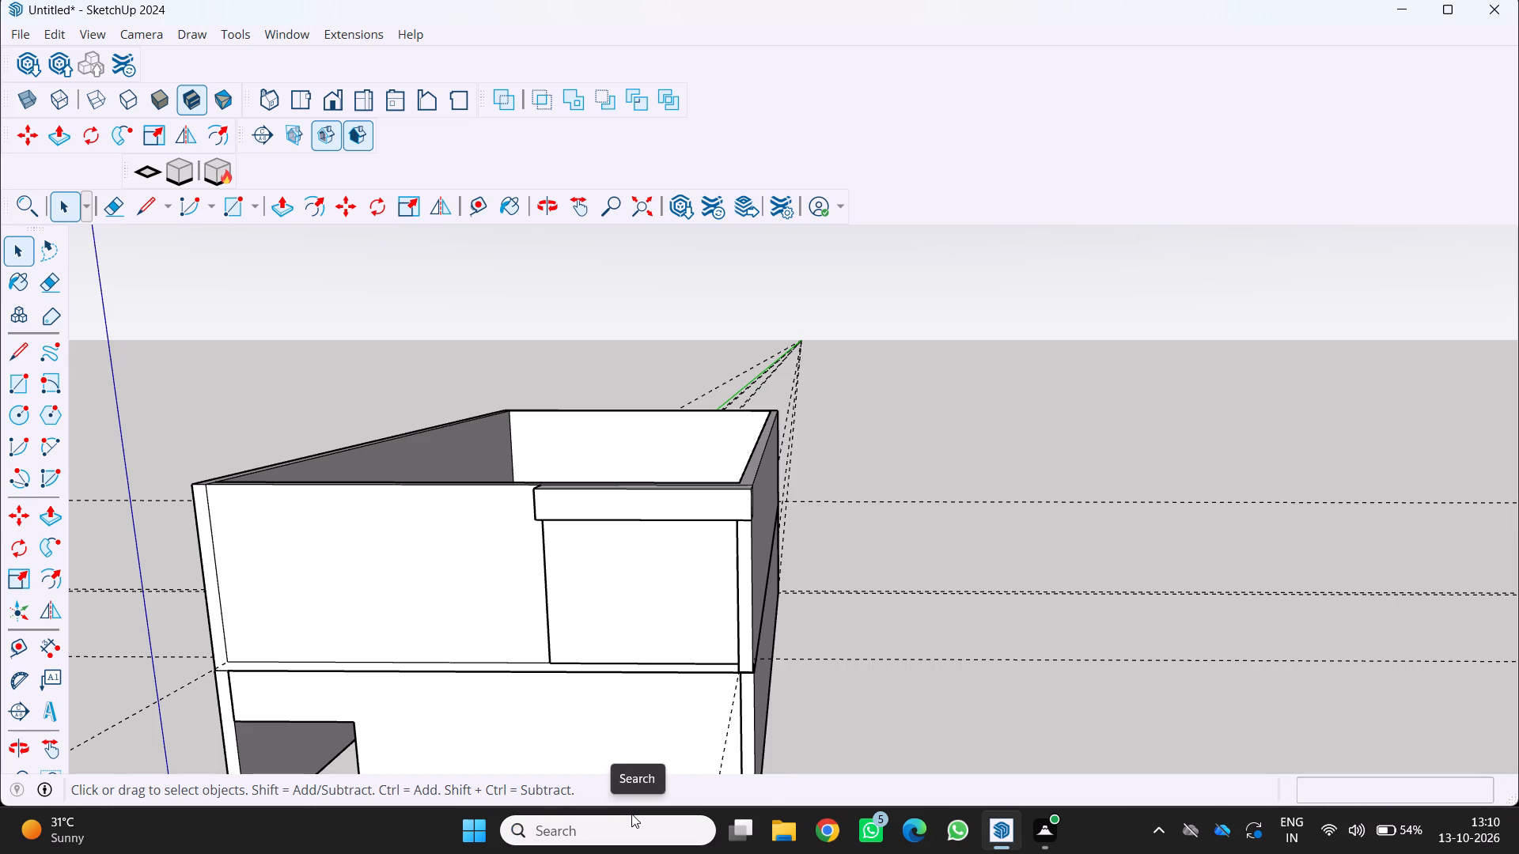
pyautogui.scroll(-4, 605, 667)
pyautogui.moveTo(634, 531); pyautogui.dragTo(699, 486, button='middle')
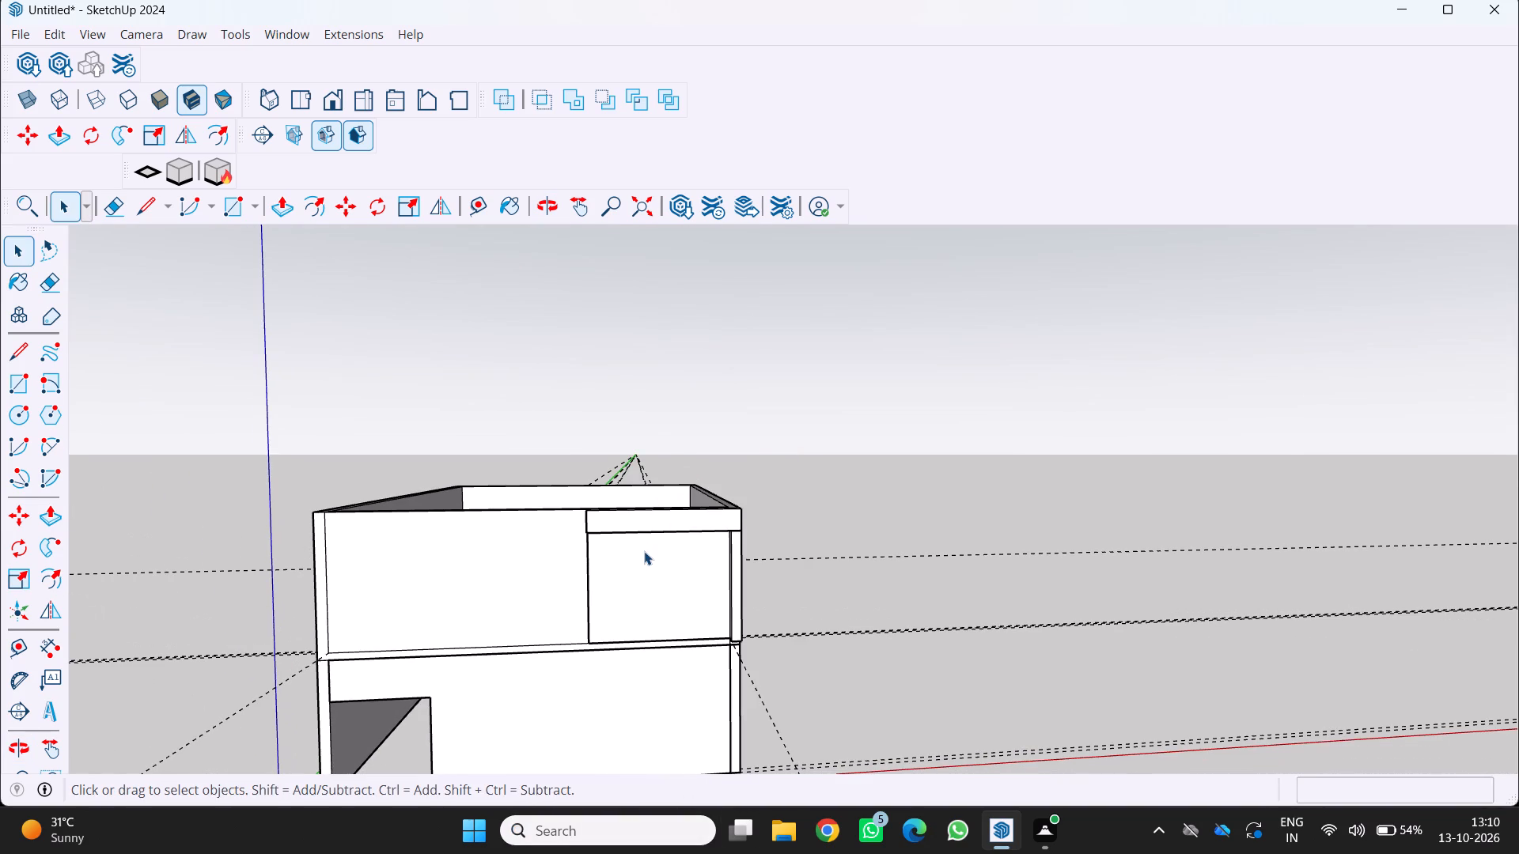
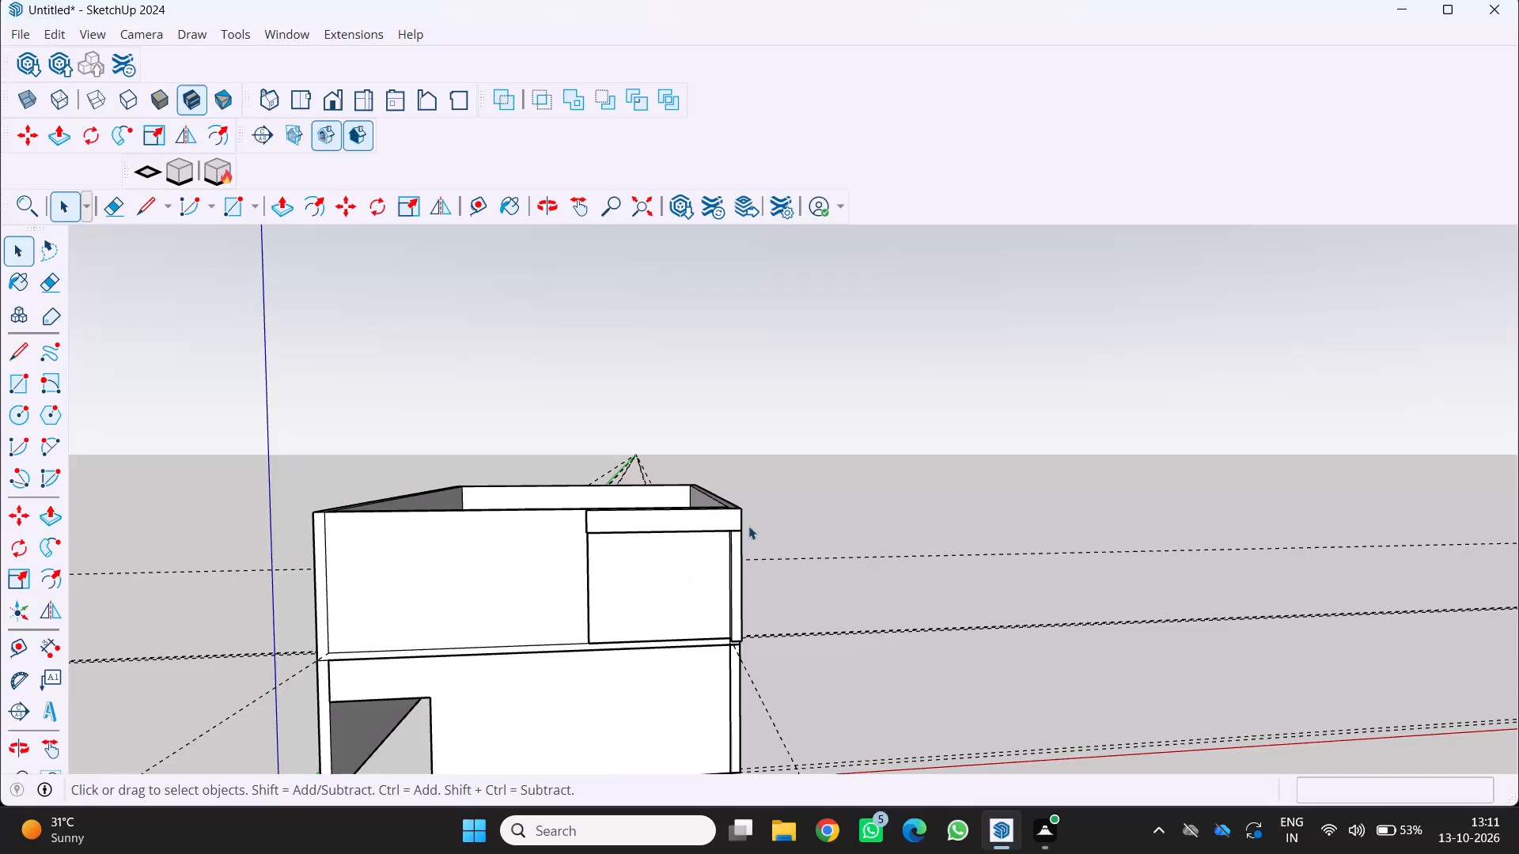
# Examine the front elevation and roof-level walls from several angles, checking the panel framed by the projecting band and corner strip.
pyautogui.scroll(-1, 741, 513)
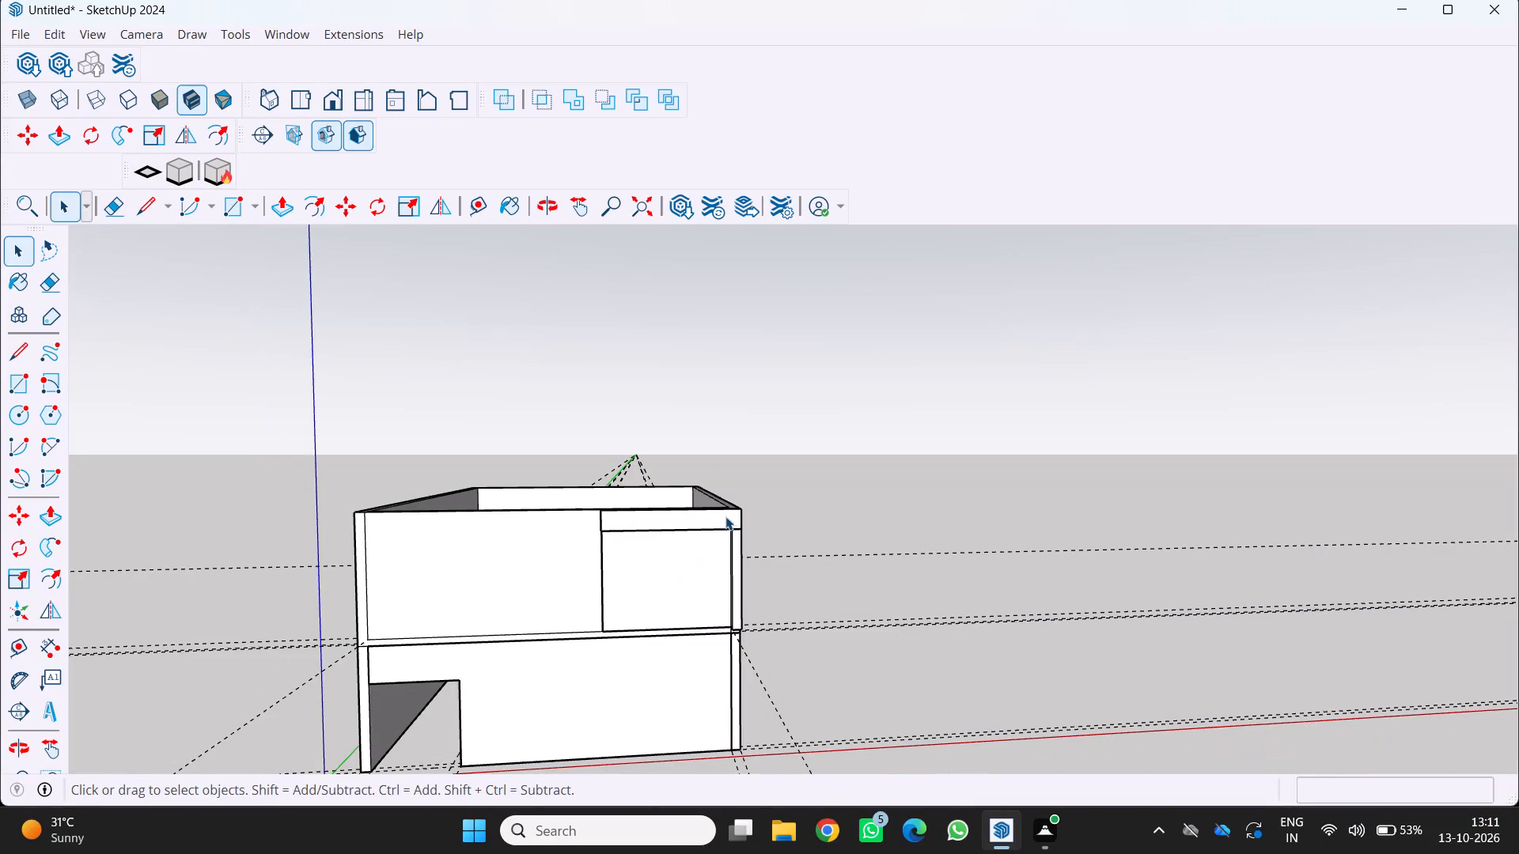
pyautogui.moveTo(722, 517); pyautogui.dragTo(697, 544, button='middle')
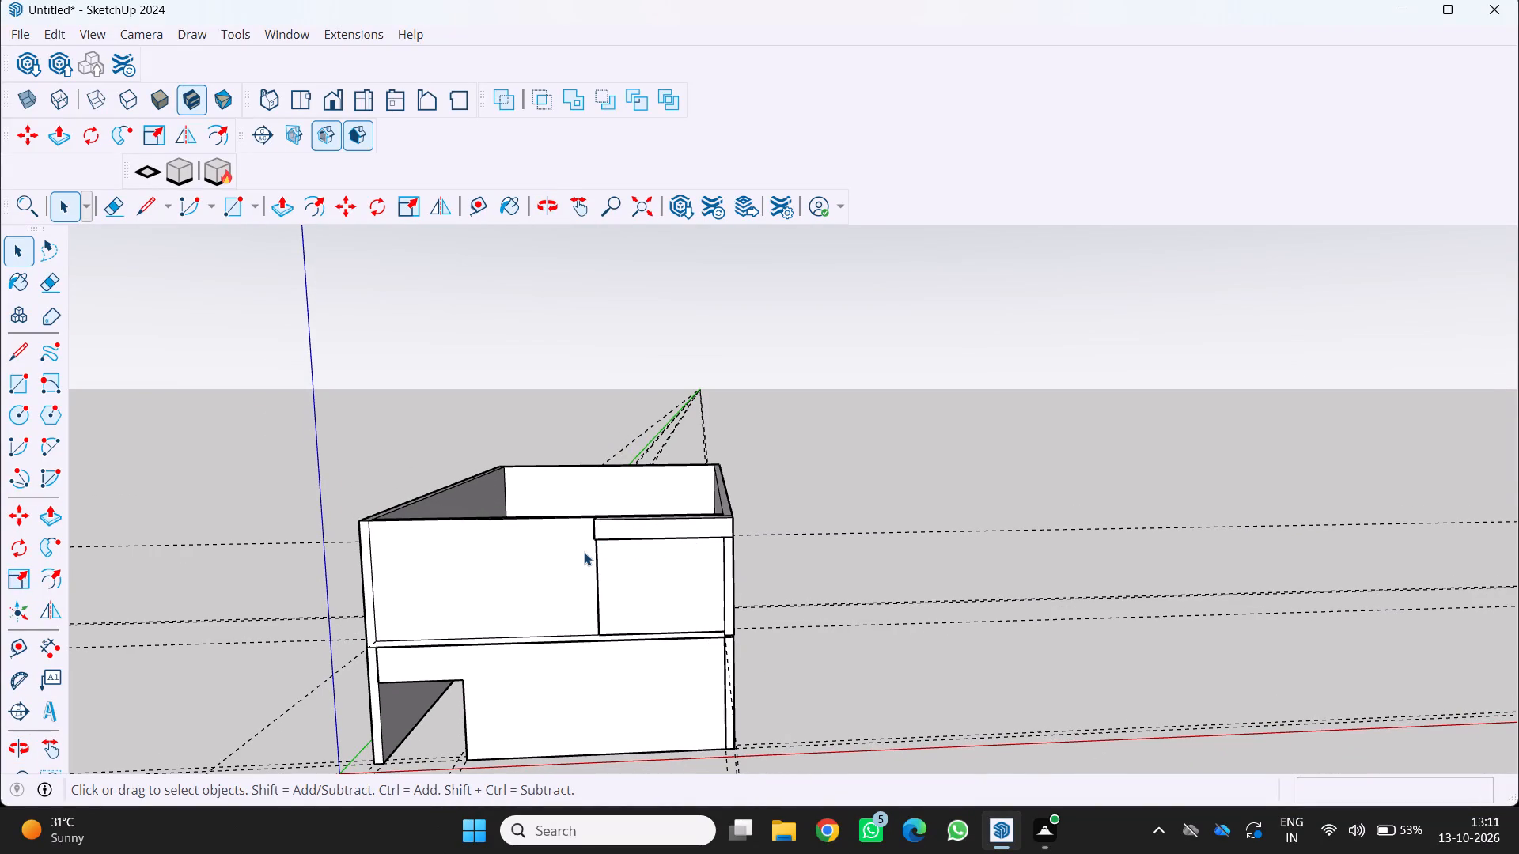
pyautogui.scroll(-1, 706, 397)
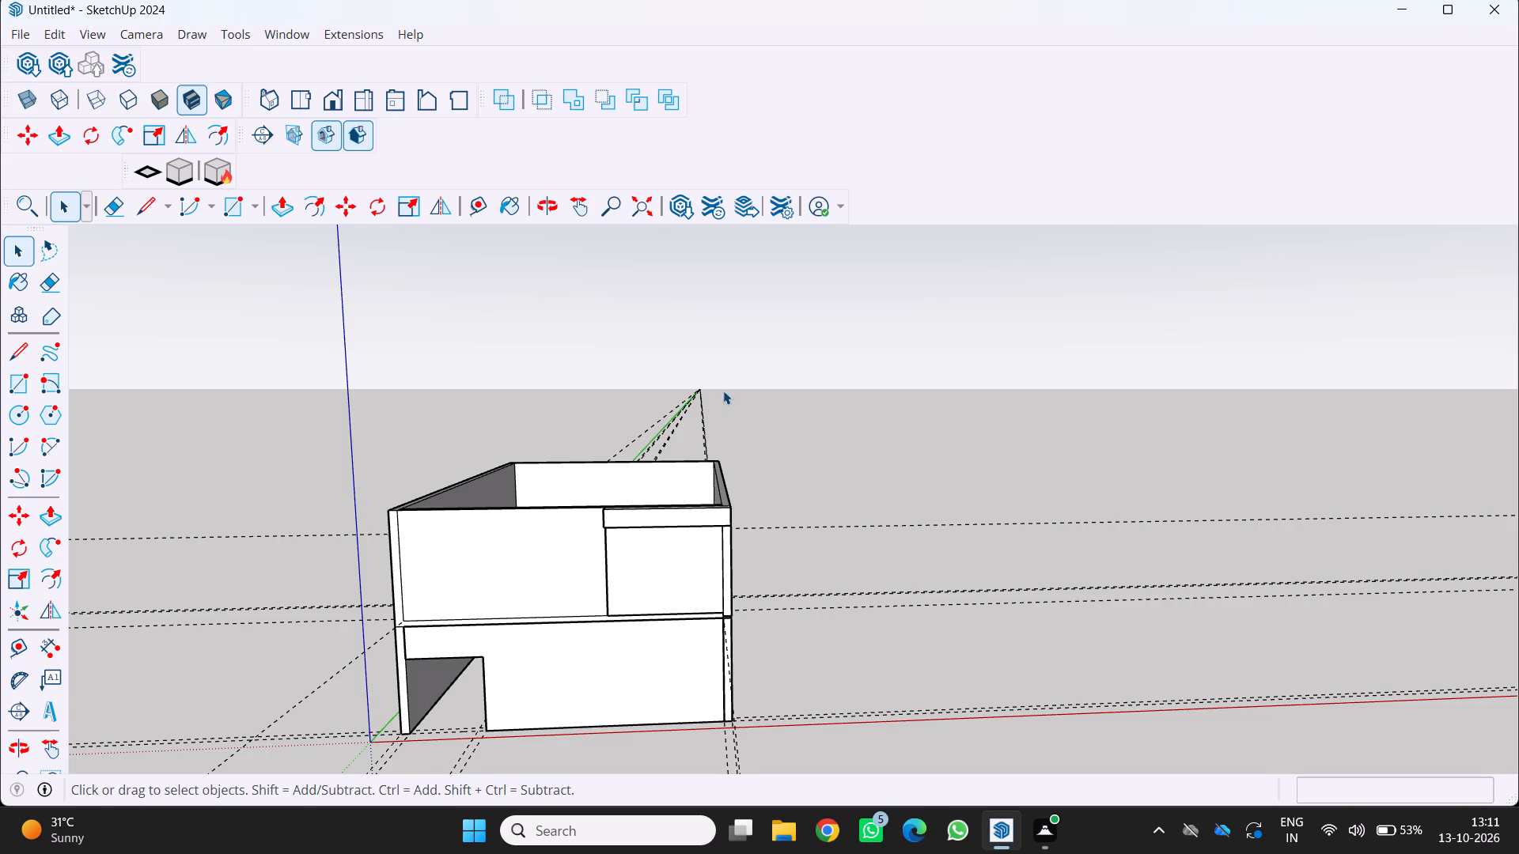
pyautogui.scroll(-1, 727, 389)
pyautogui.moveTo(733, 391); pyautogui.dragTo(761, 455, button='middle')
pyautogui.scroll(-2, 724, 477)
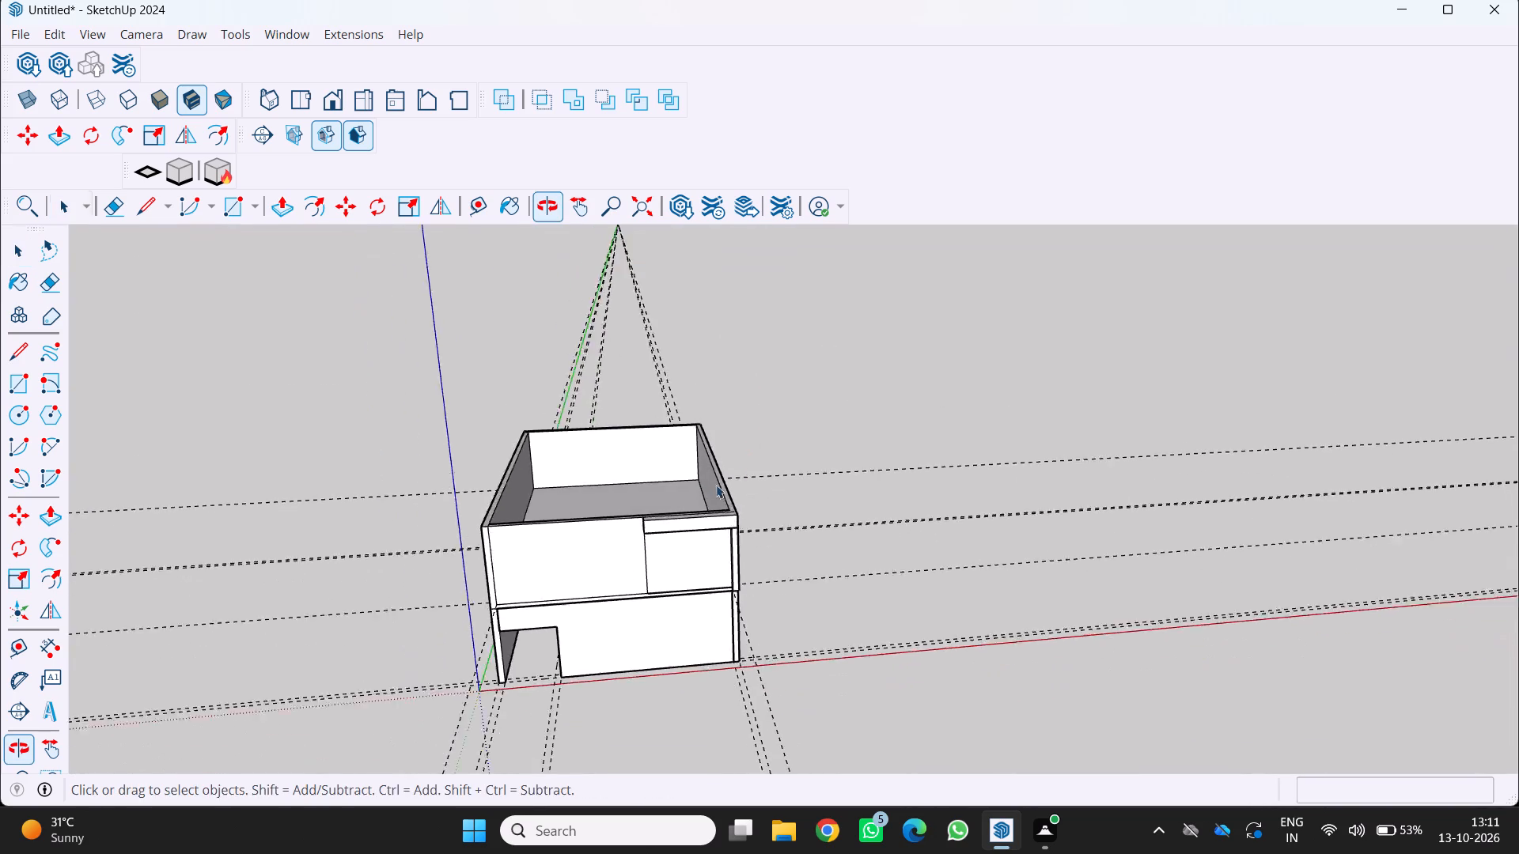
pyautogui.scroll(-2, 716, 485)
pyautogui.scroll(1, 700, 489)
pyautogui.moveTo(699, 487); pyautogui.dragTo(676, 494, button='middle')
pyautogui.scroll(3, 682, 489)
pyautogui.moveTo(688, 516); pyautogui.dragTo(676, 473, button='middle')
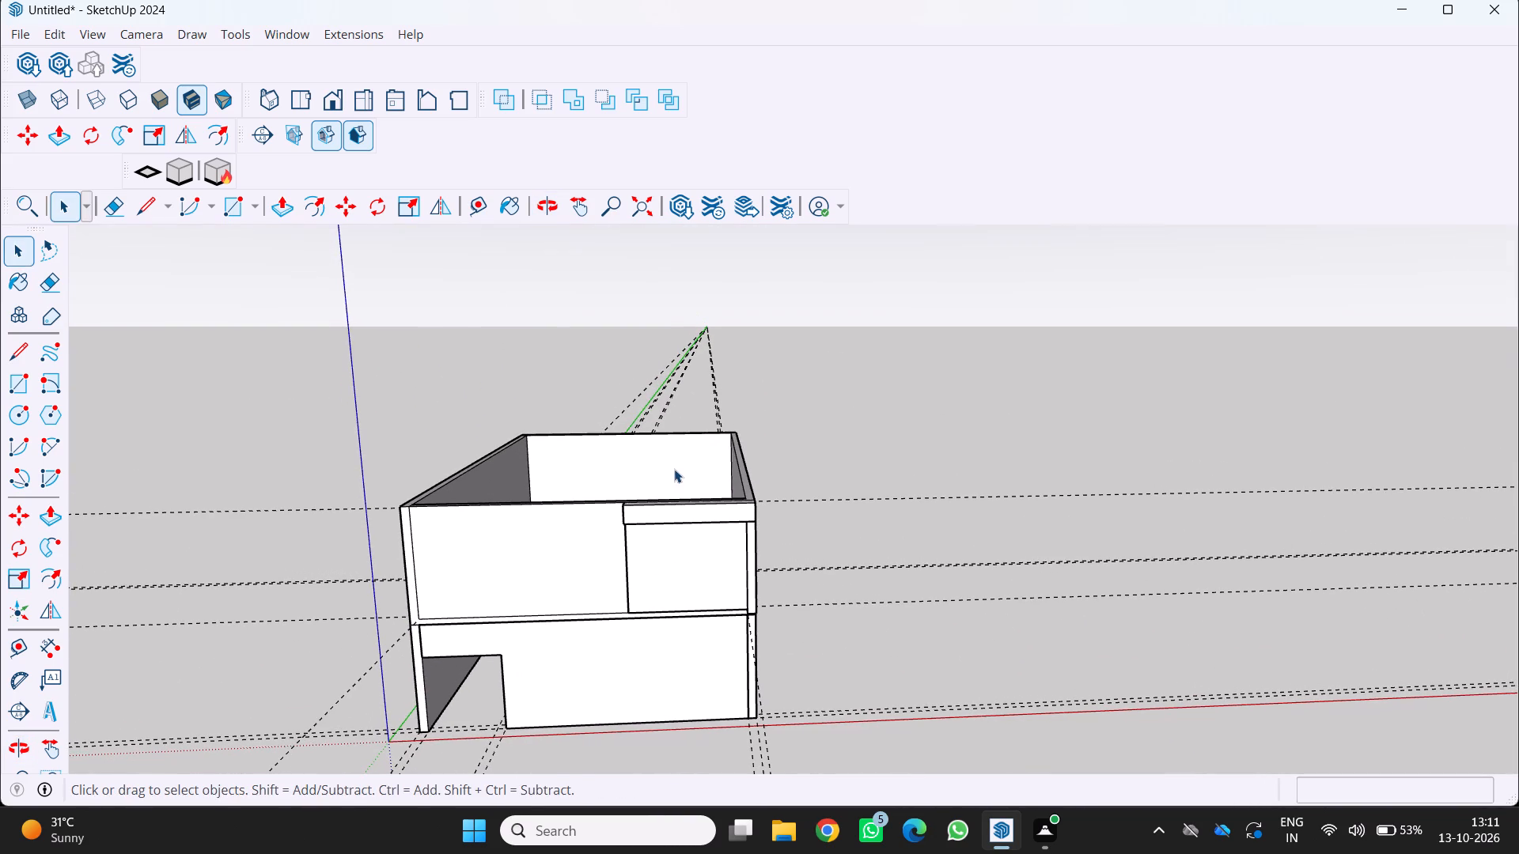
pyautogui.scroll(3, 695, 495)
pyautogui.moveTo(677, 508); pyautogui.dragTo(661, 431, button='middle')
pyautogui.scroll(1, 677, 508)
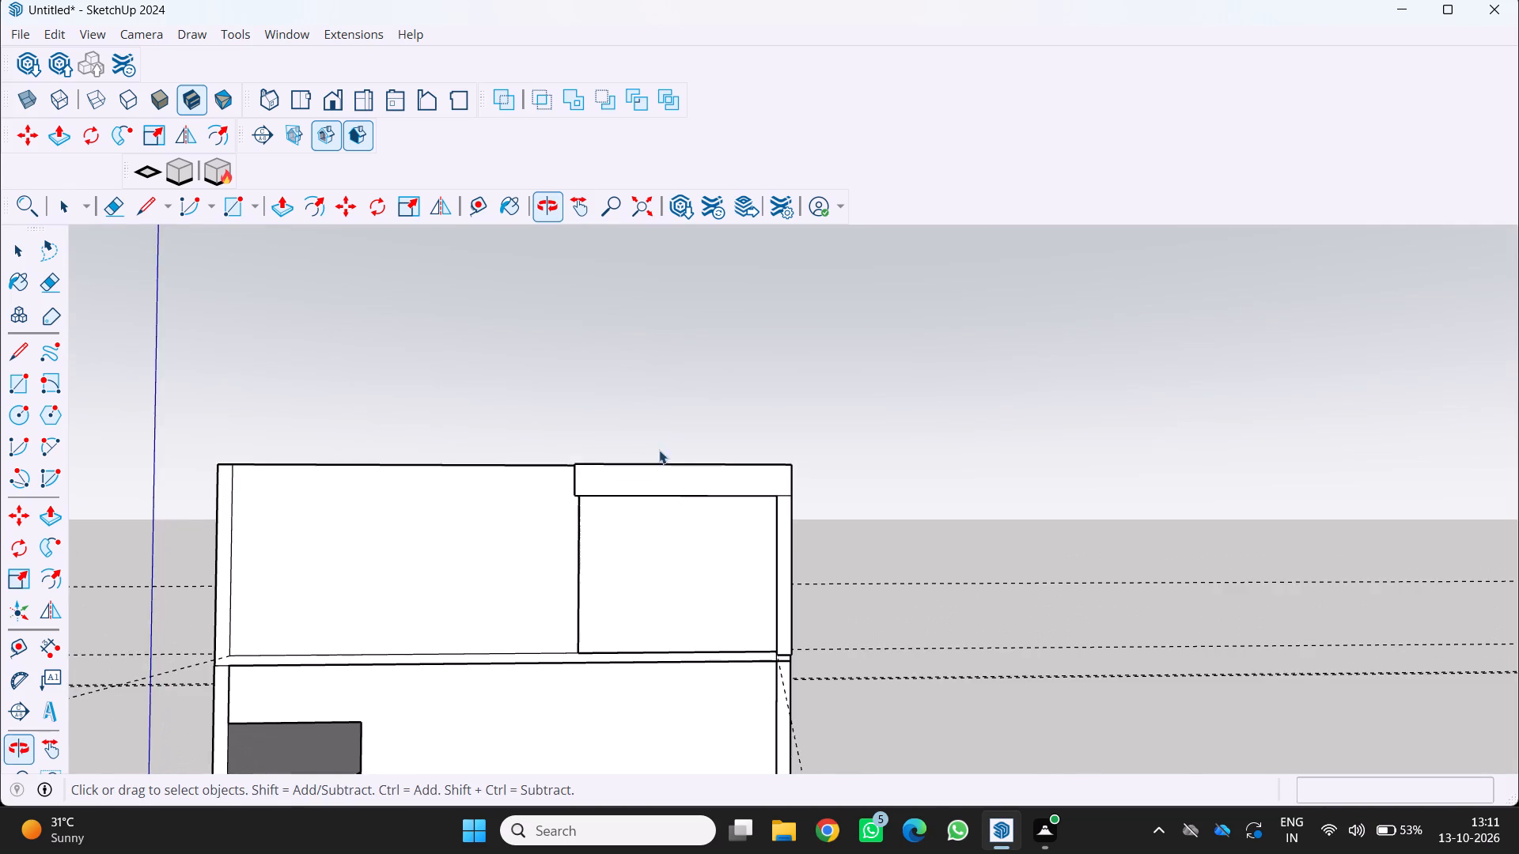
pyautogui.scroll(-2, 654, 449)
pyautogui.moveTo(651, 467); pyautogui.dragTo(653, 486, button='middle')
pyautogui.scroll(-3, 653, 488)
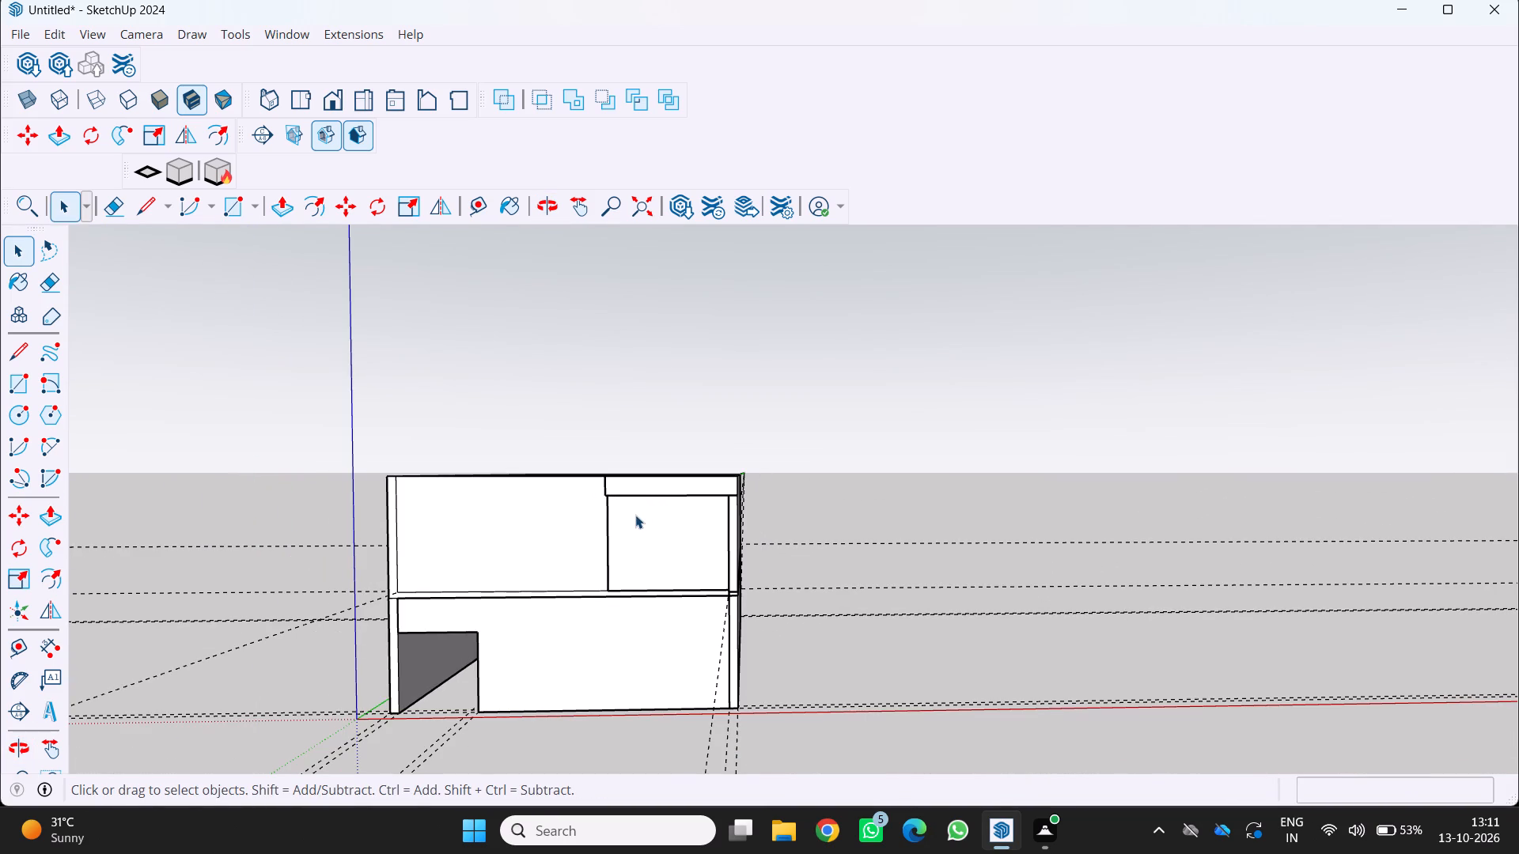
pyautogui.scroll(-1, 619, 515)
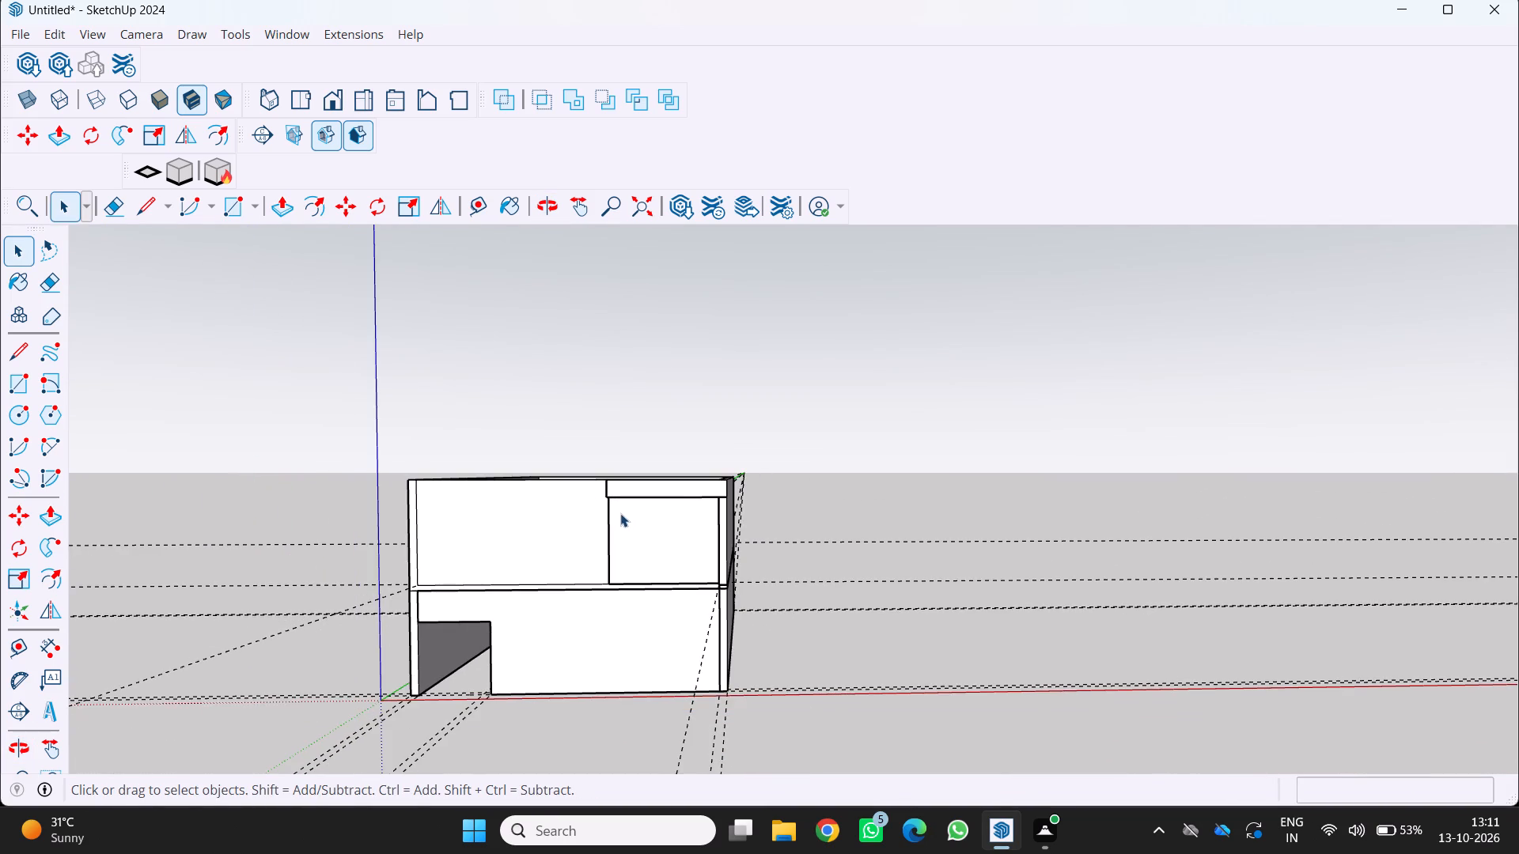
pyautogui.moveTo(620, 513); pyautogui.dragTo(672, 559, button='middle')
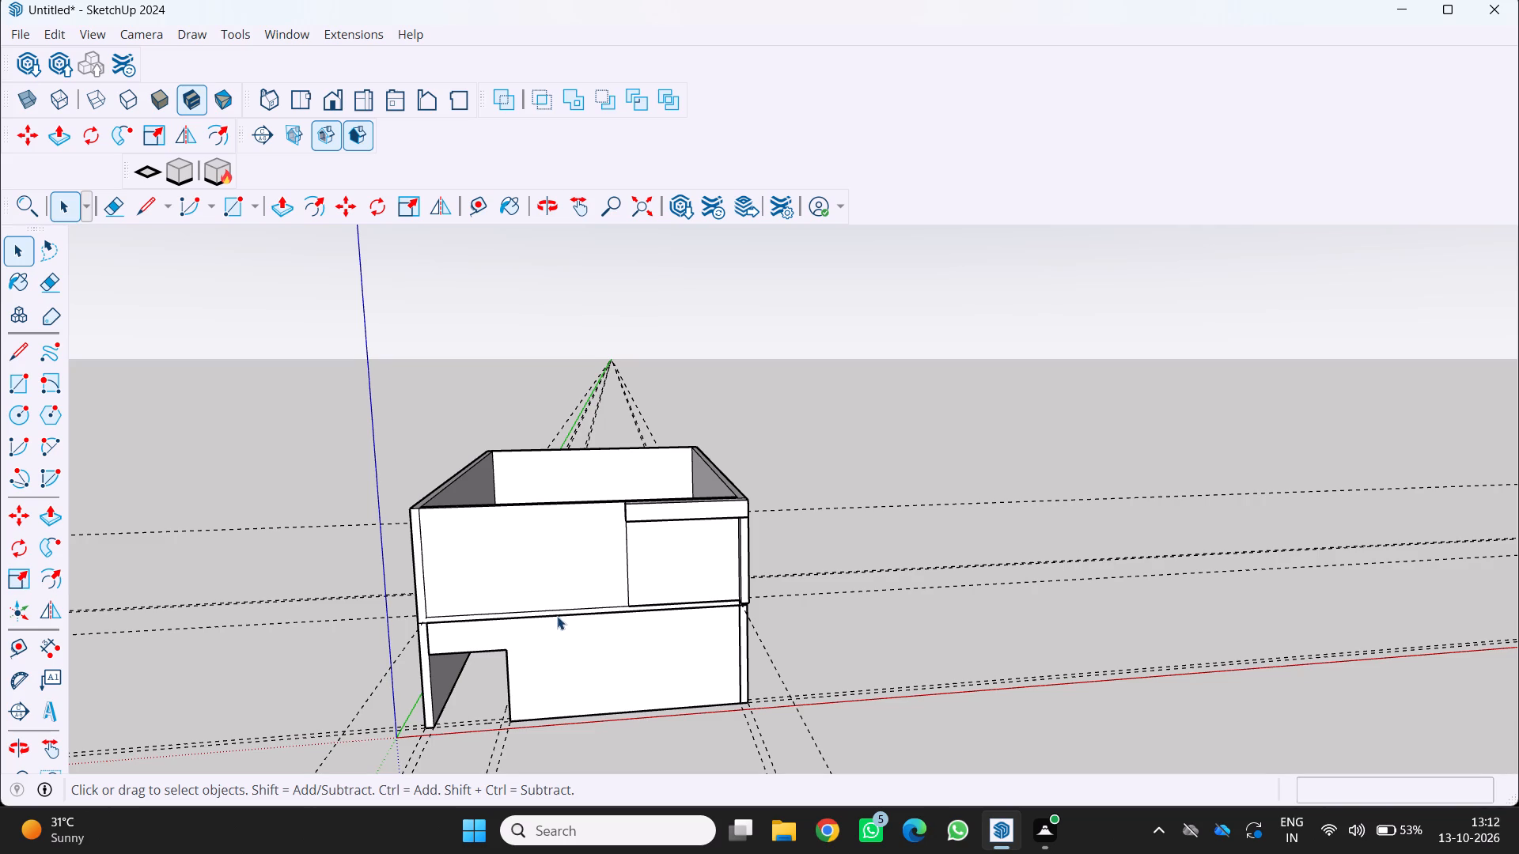
pyautogui.moveTo(693, 566); pyautogui.dragTo(656, 527, button='middle')
pyautogui.scroll(4, 692, 566)
pyautogui.moveTo(684, 524); pyautogui.dragTo(731, 558, button='middle')
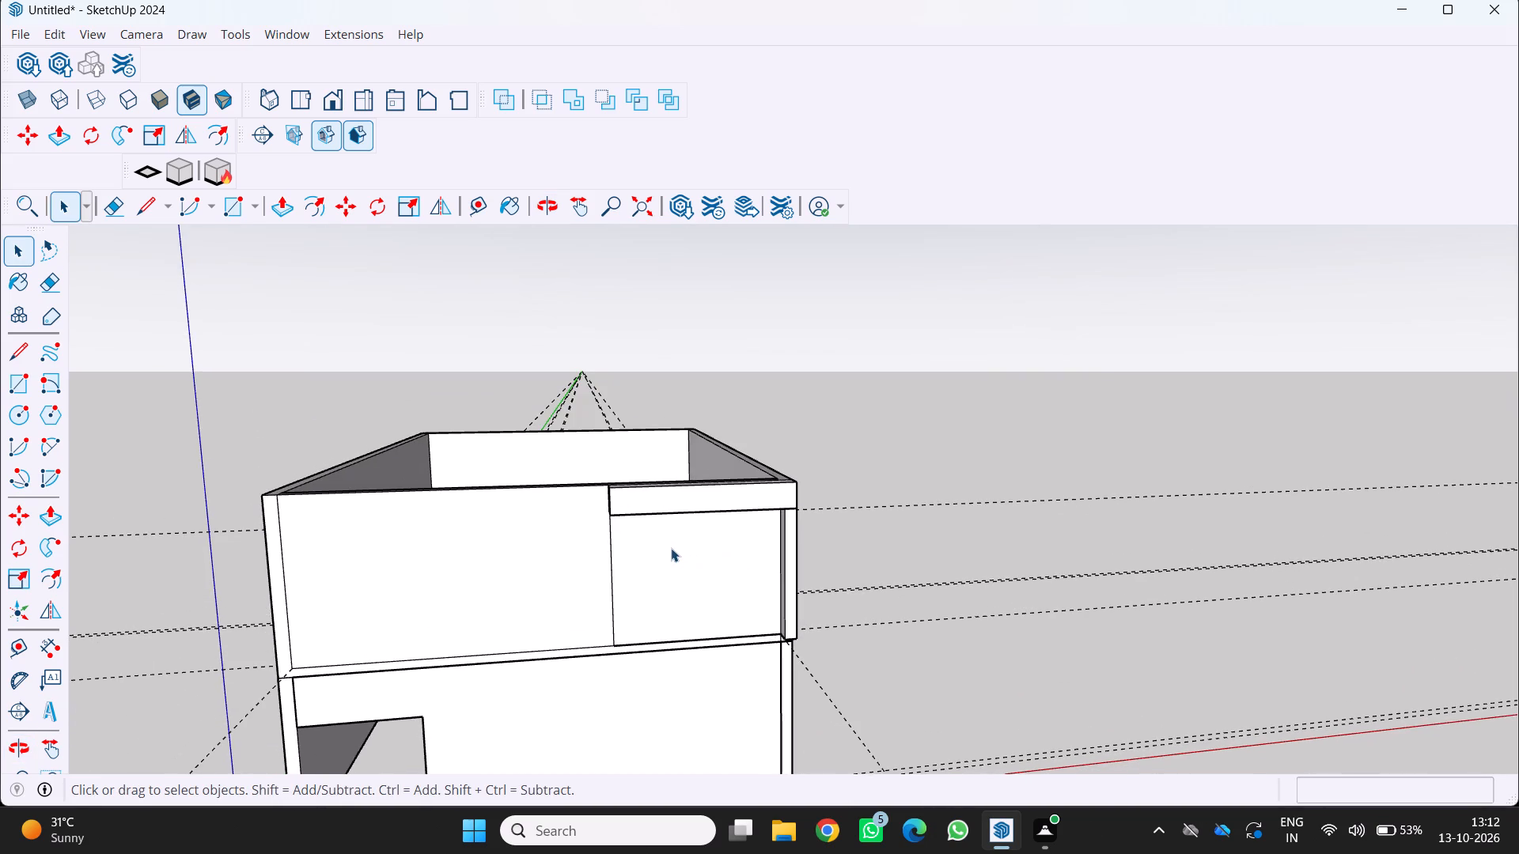
pyautogui.scroll(-4, 670, 548)
pyautogui.moveTo(710, 603); pyautogui.dragTo(684, 574, button='middle')
pyautogui.scroll(1, 710, 603)
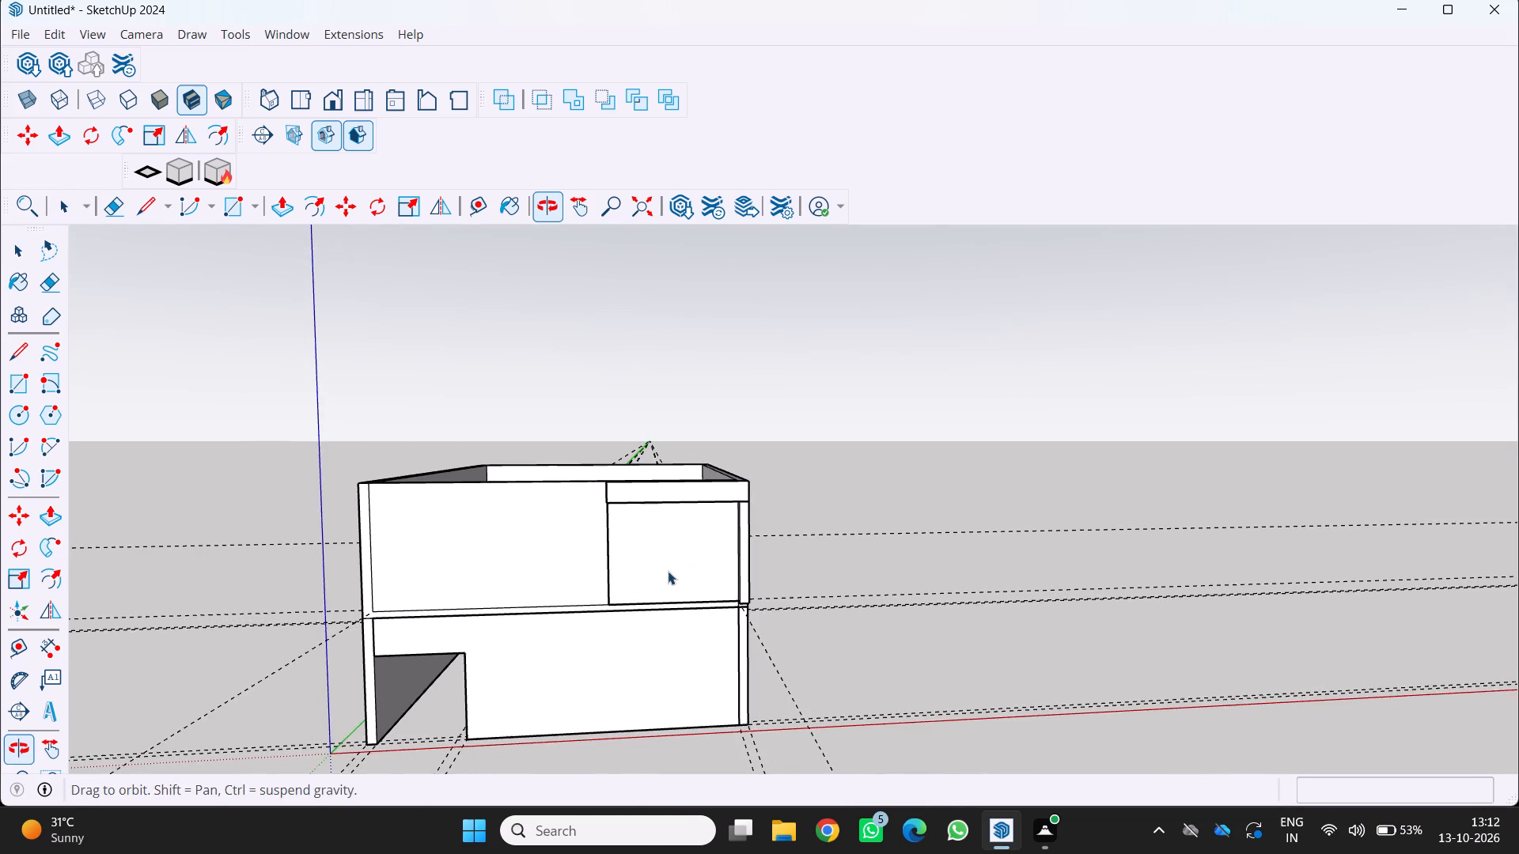
pyautogui.scroll(3, 681, 595)
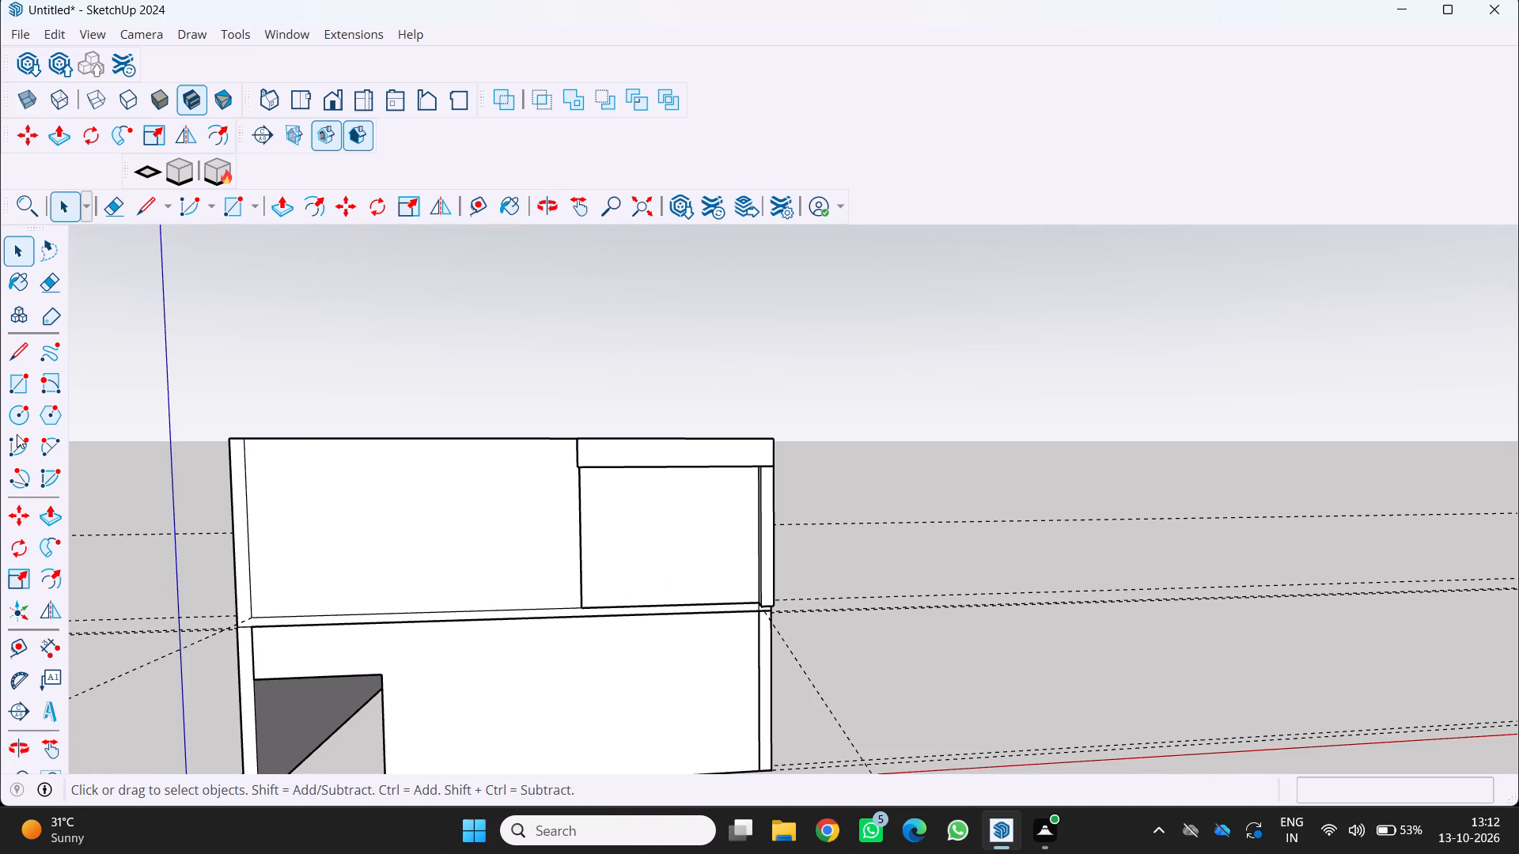
# Draw a narrow upright rectangle on the front panel beside the corner strip, extending down past the floor slab onto the ground-storey wall.
pyautogui.click(24, 386)
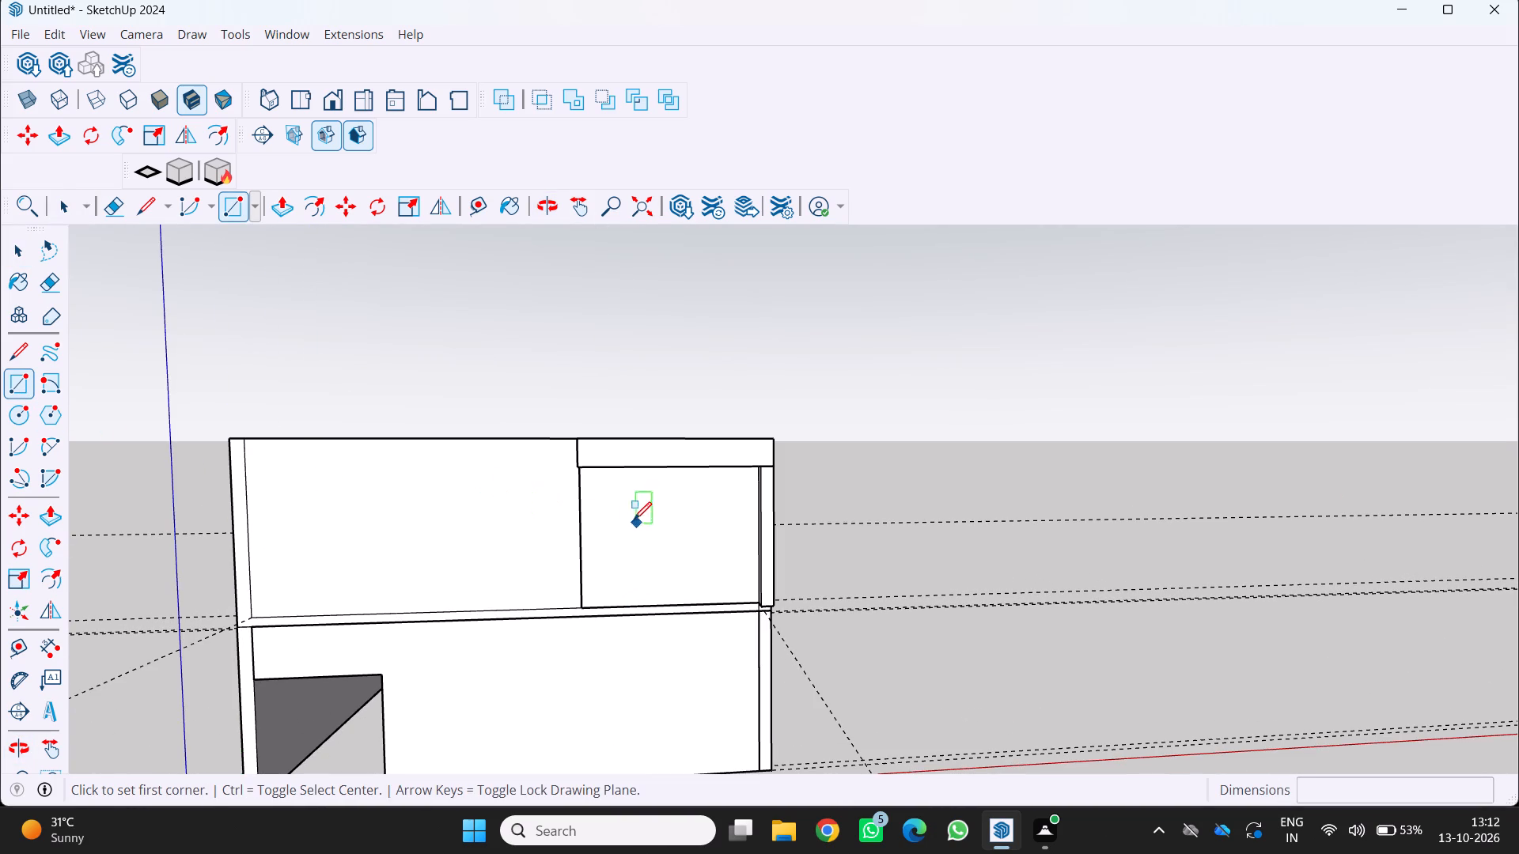
pyautogui.click(714, 523)
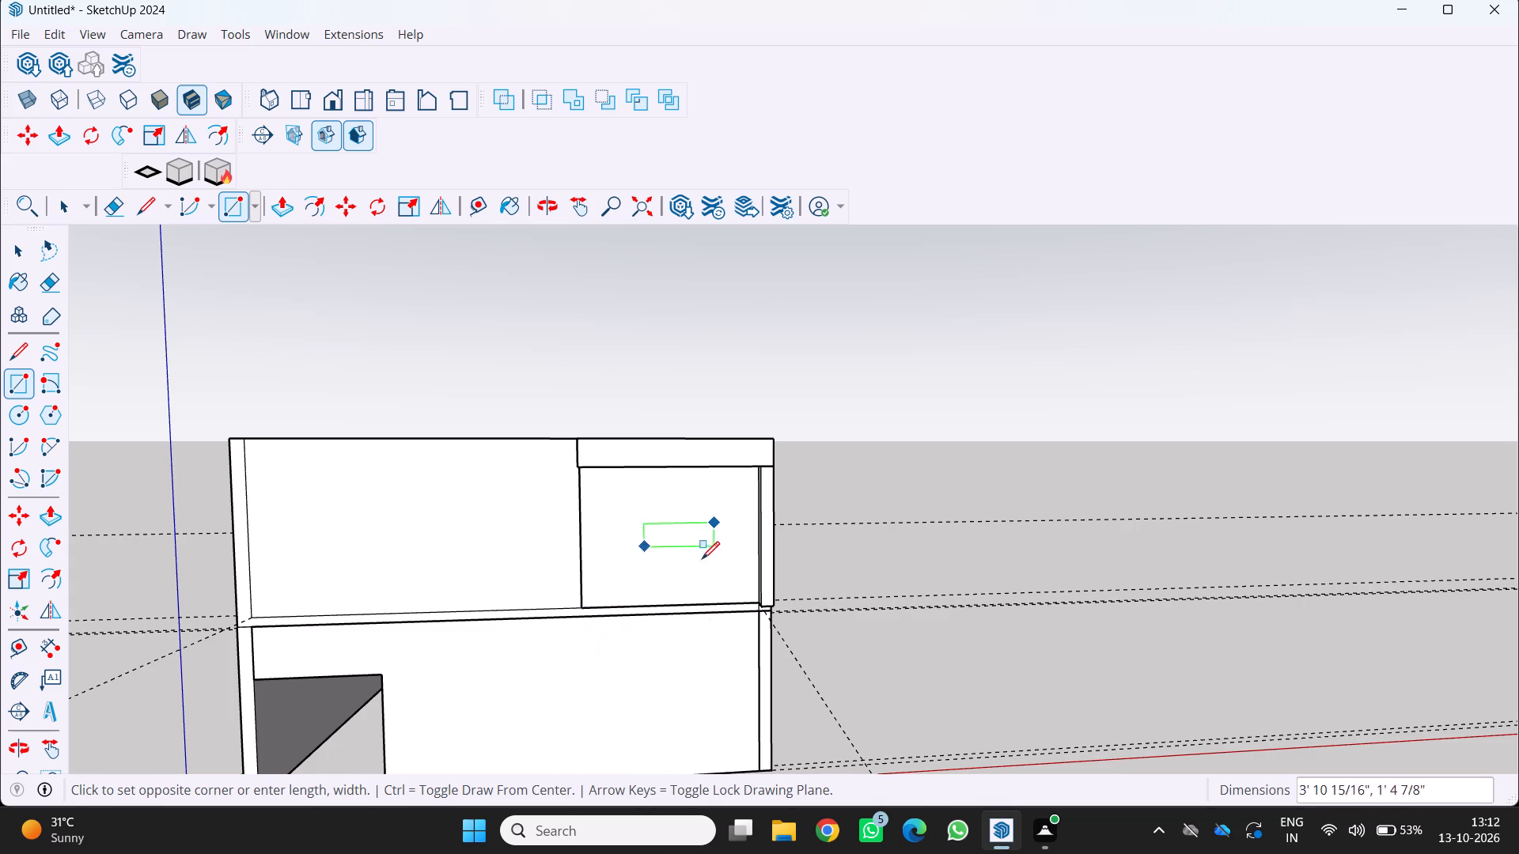
pyautogui.scroll(6, 693, 622)
pyautogui.scroll(-3, 751, 687)
pyautogui.scroll(2, 767, 667)
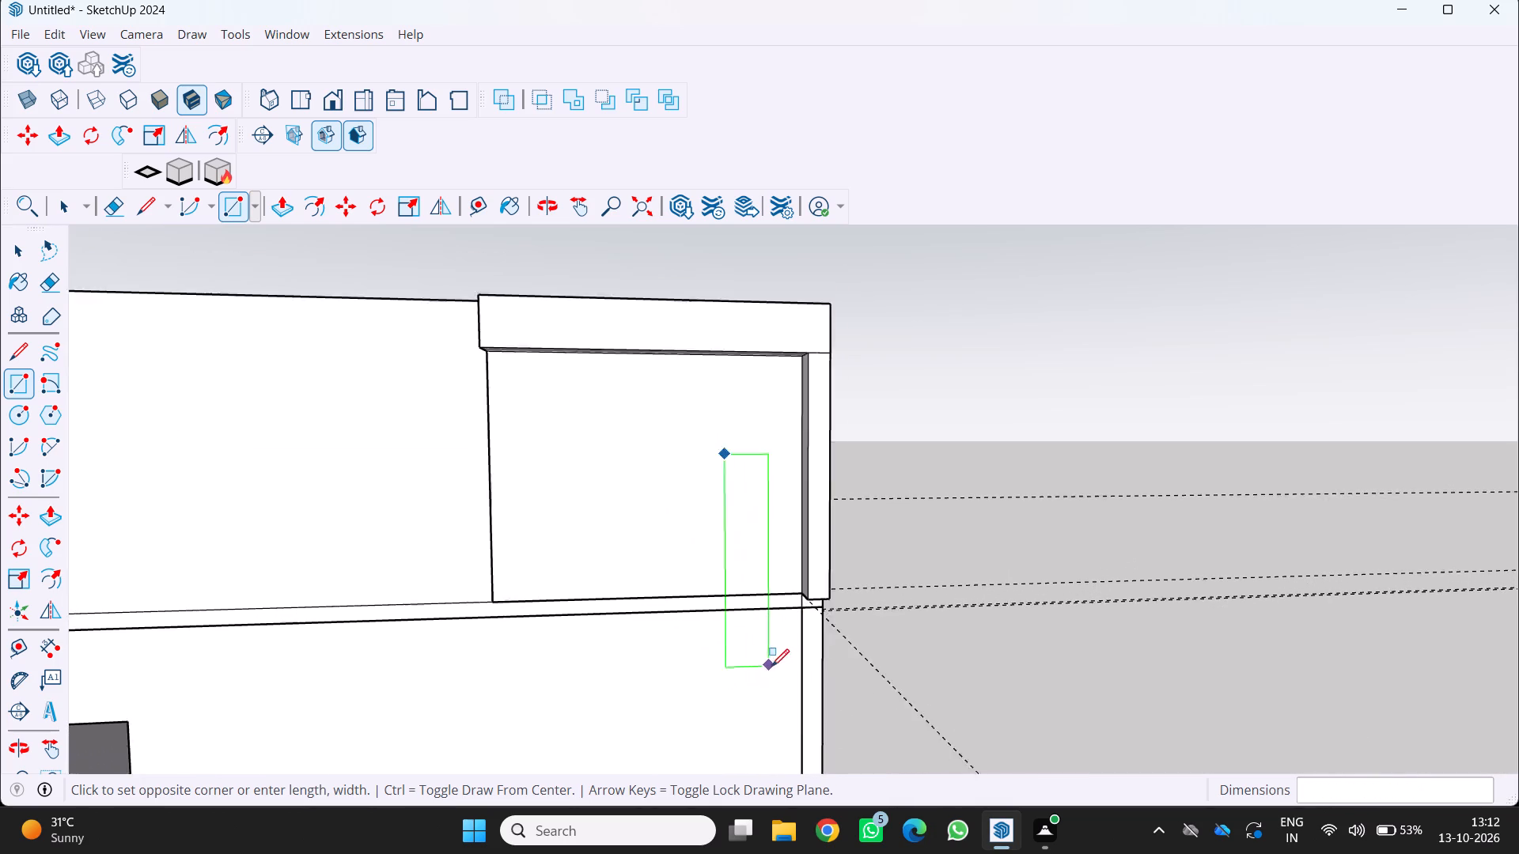
pyautogui.scroll(2, 771, 667)
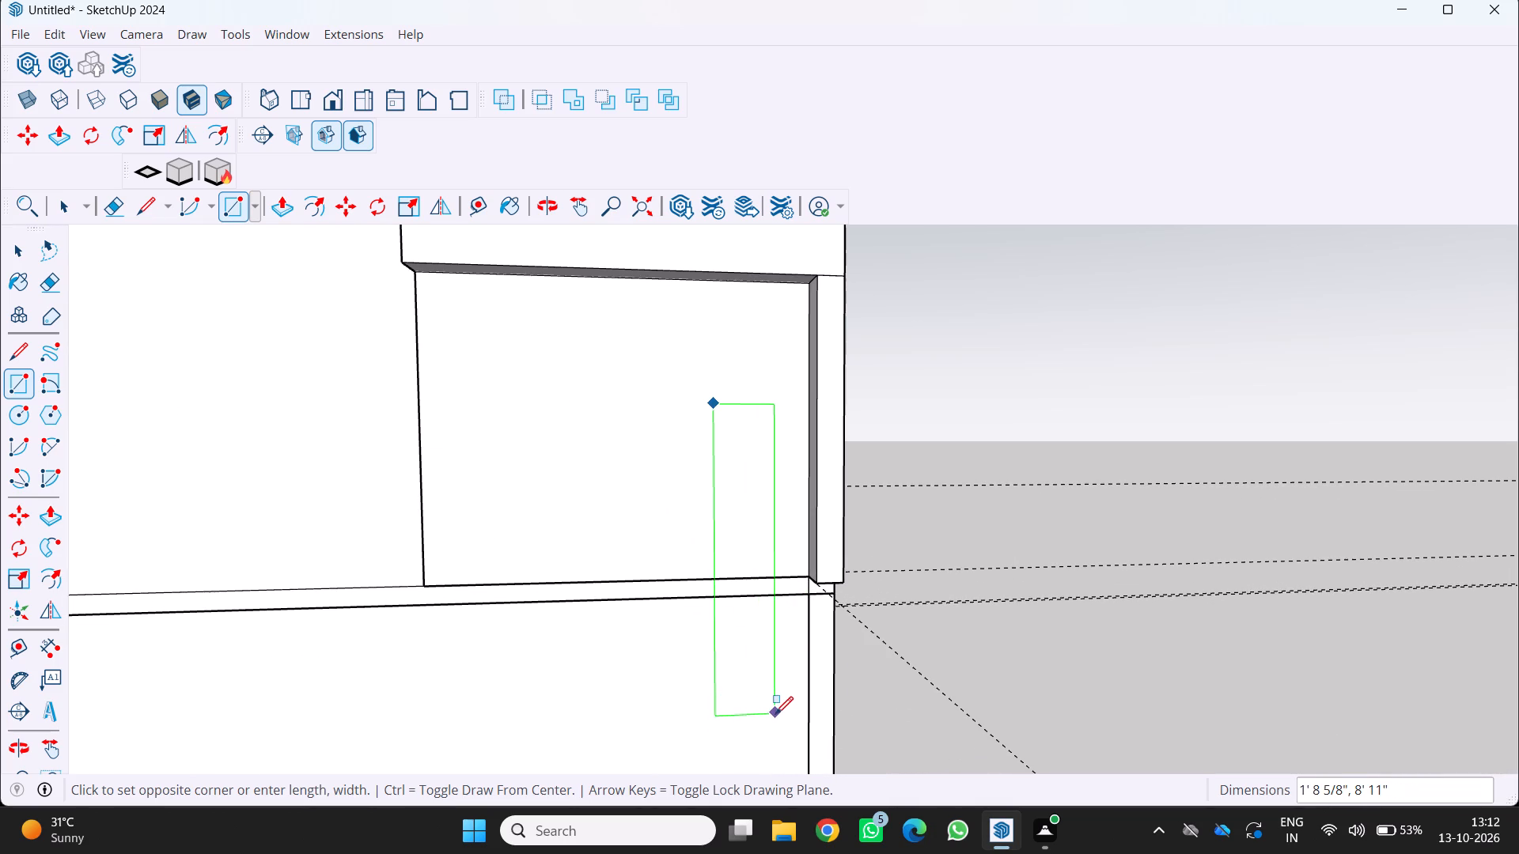
pyautogui.moveTo(765, 689); pyautogui.dragTo(773, 683)
pyautogui.scroll(-3, 678, 600)
pyautogui.moveTo(676, 595); pyautogui.dragTo(622, 672, button='middle')
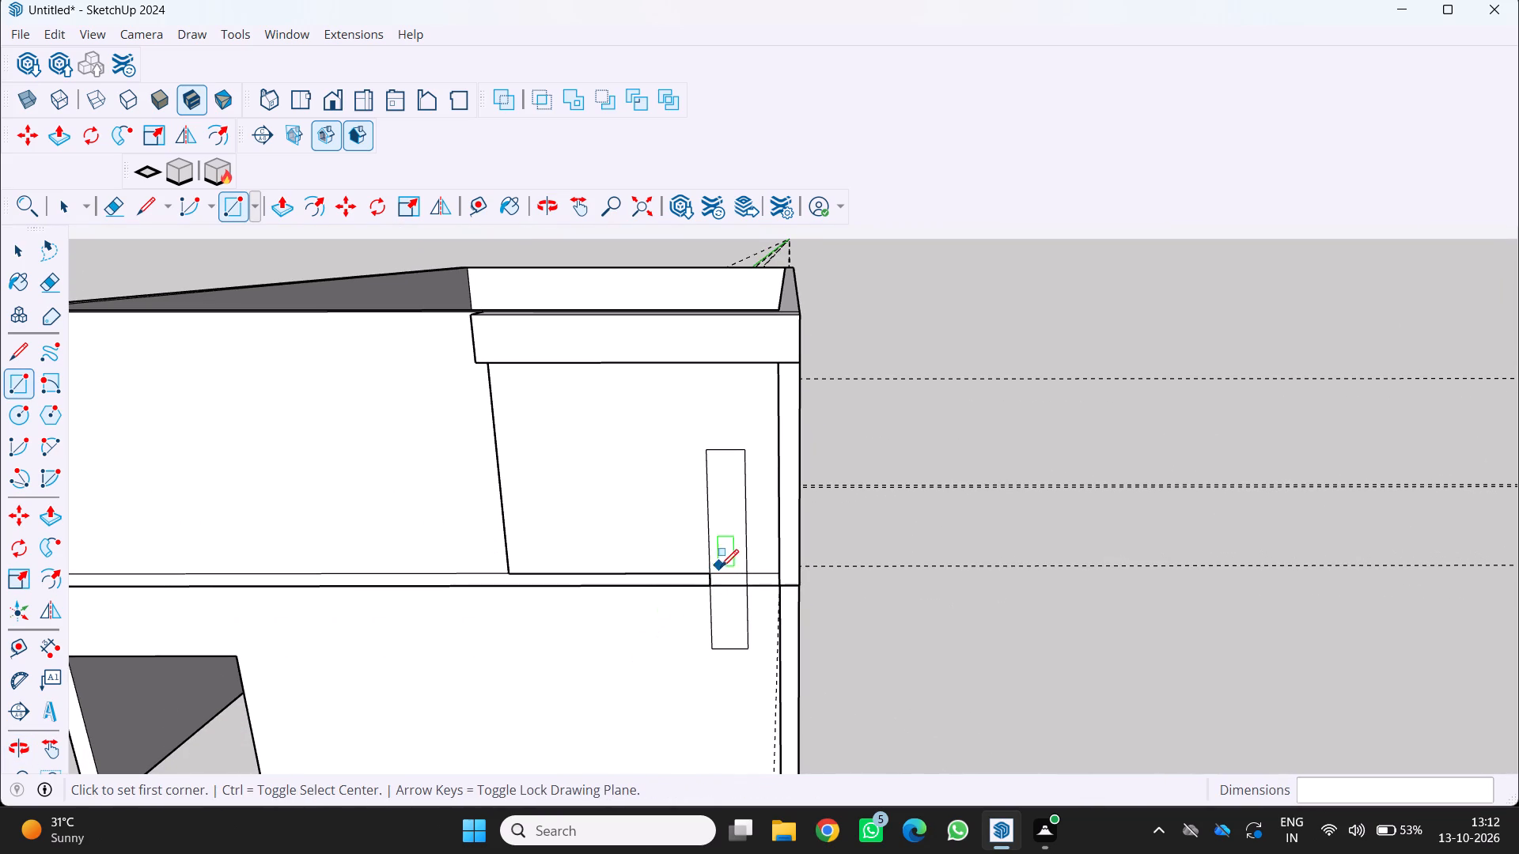
# Push the upper part of the narrow rectangle inward through the upper-storey front wall using Push/Pull.
pyautogui.press('space')
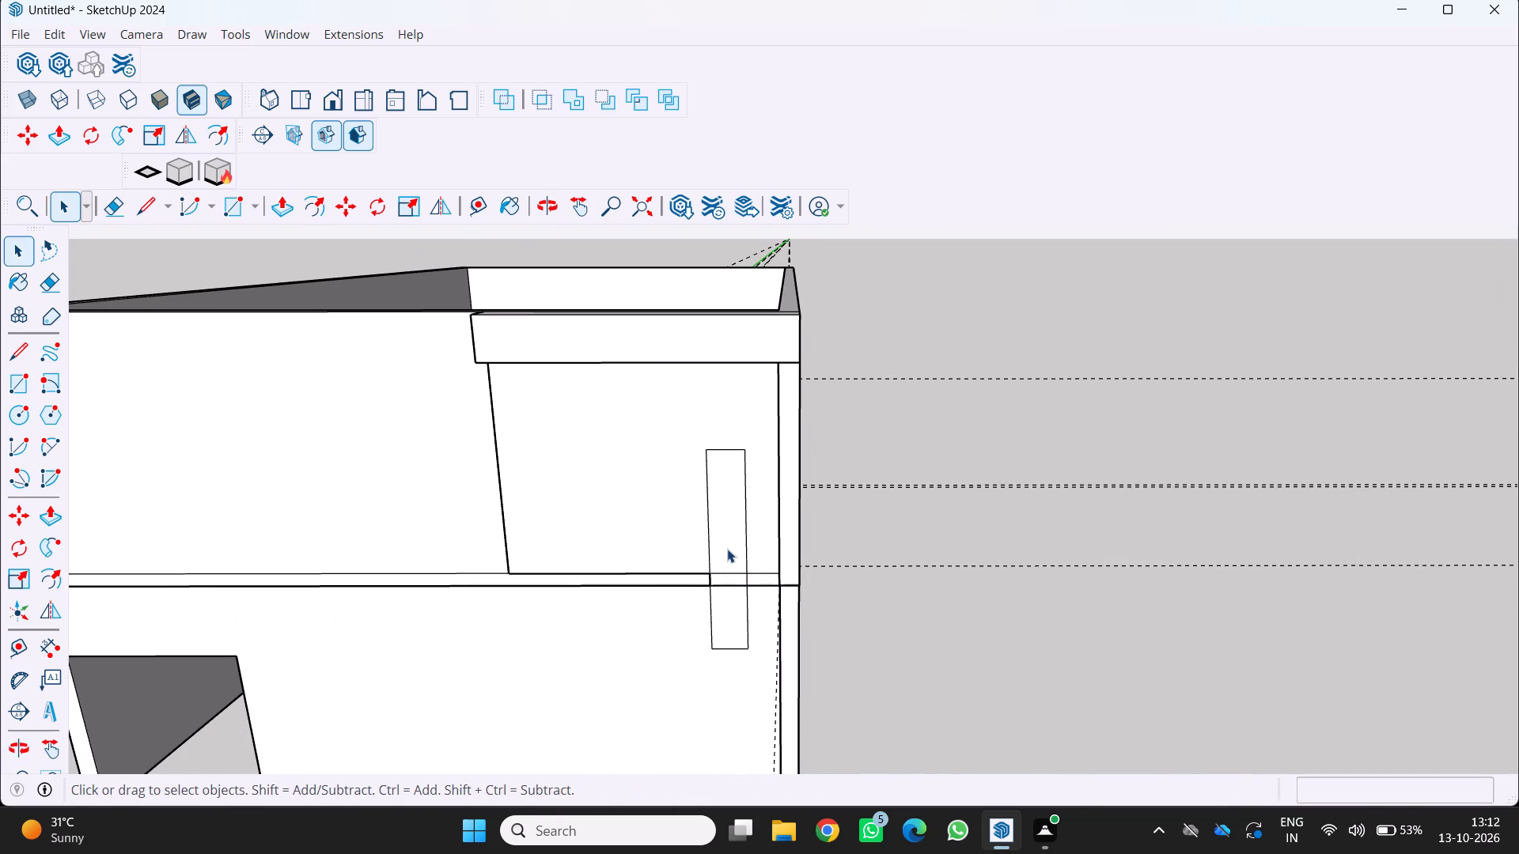
pyautogui.press('p')
pyautogui.click(718, 533)
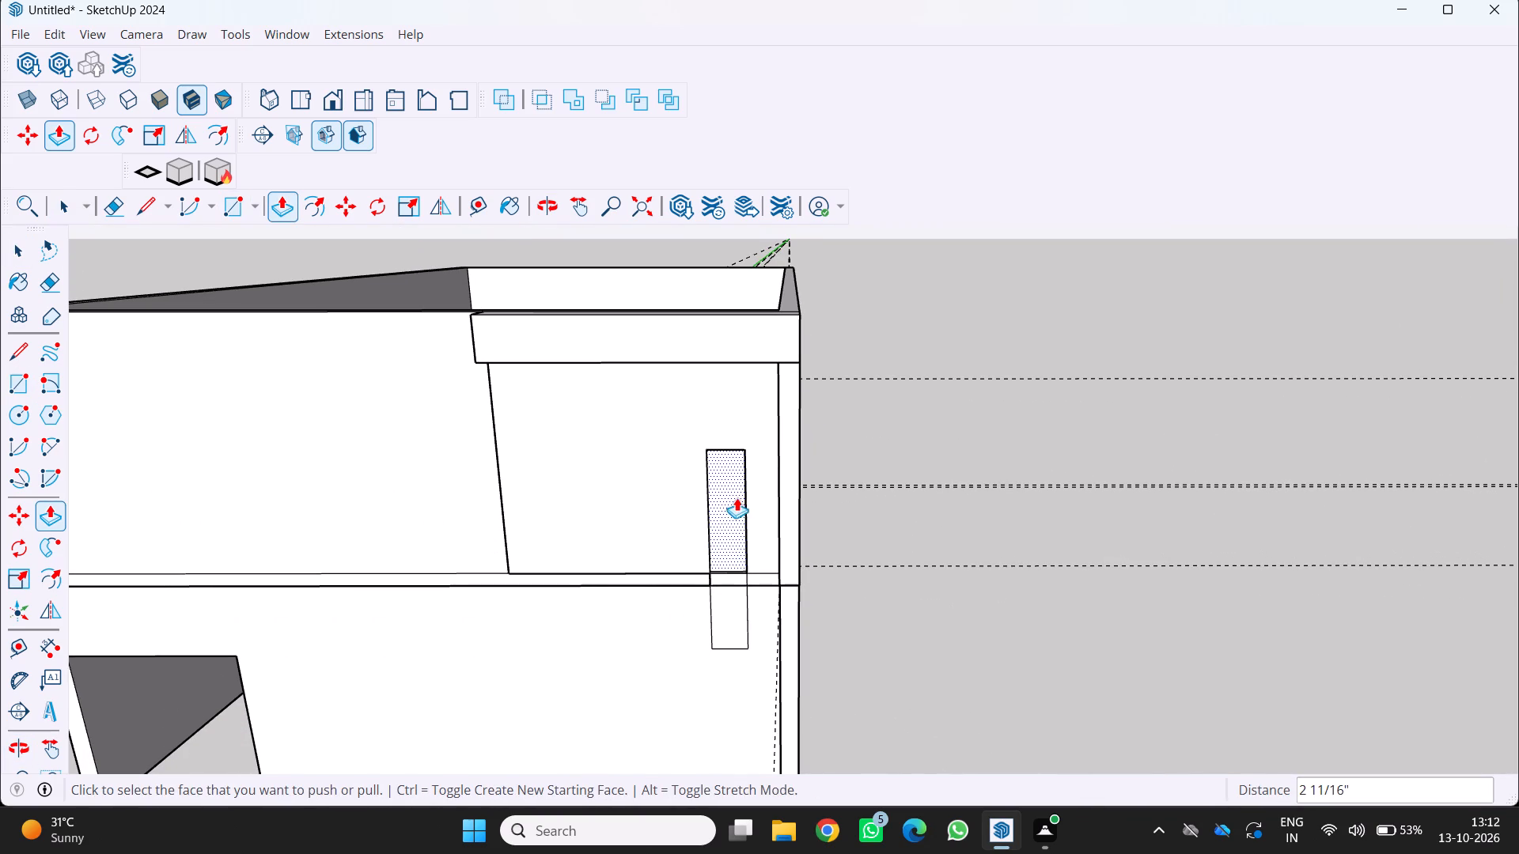
pyautogui.click(729, 494)
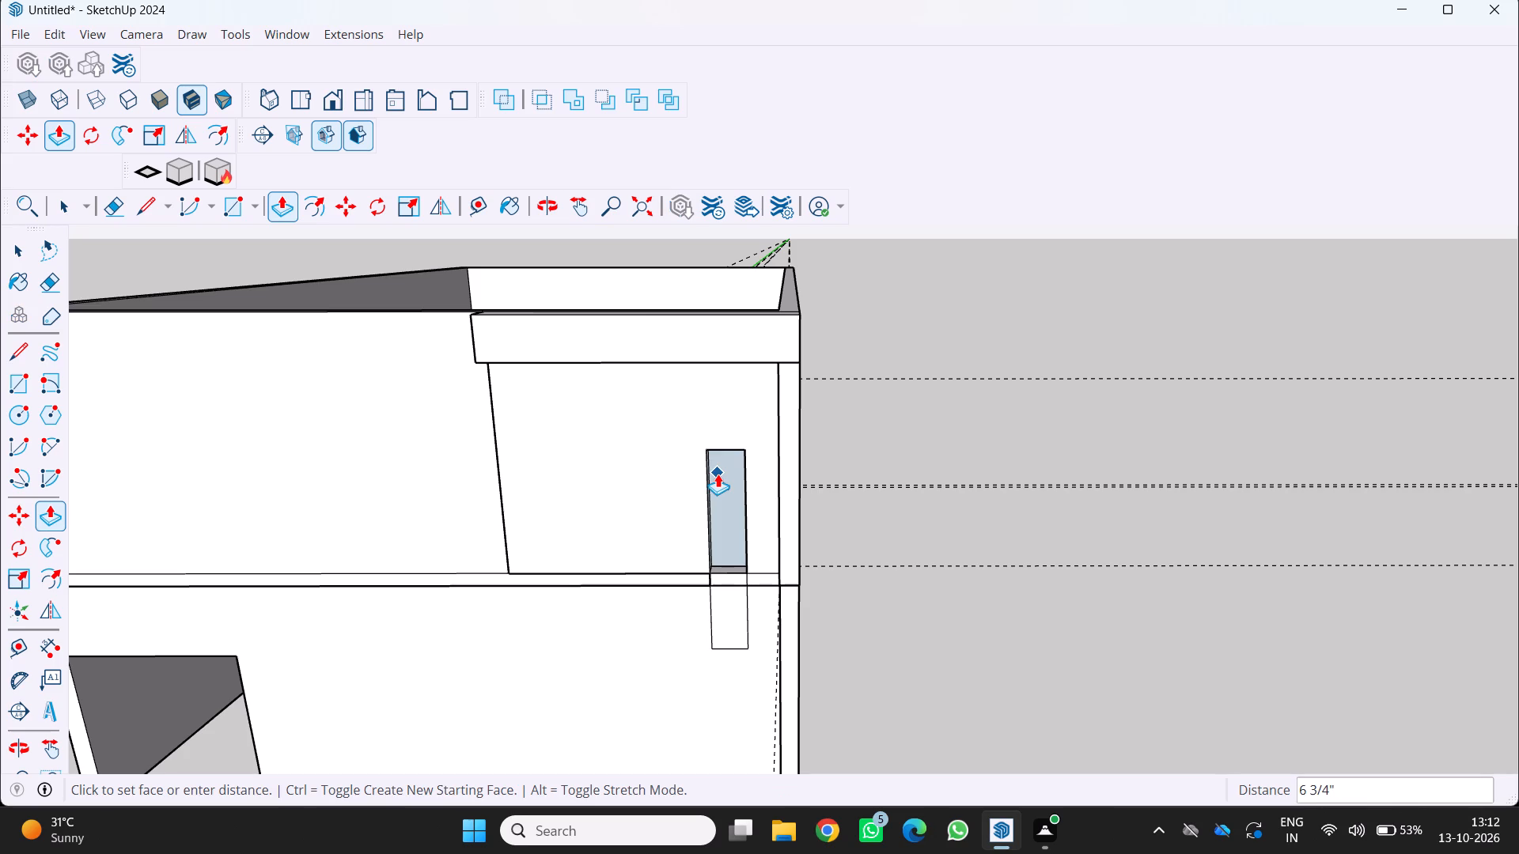
pyautogui.click(718, 474)
# Push the slab-edge portion of the narrow rectangle inward in stages of 7/16", 2 7/8" and 5 11/16".
pyautogui.scroll(1, 730, 608)
pyautogui.moveTo(730, 610); pyautogui.dragTo(770, 520, button='middle')
pyautogui.scroll(1, 770, 520)
pyautogui.scroll(1, 725, 595)
pyautogui.click(712, 584)
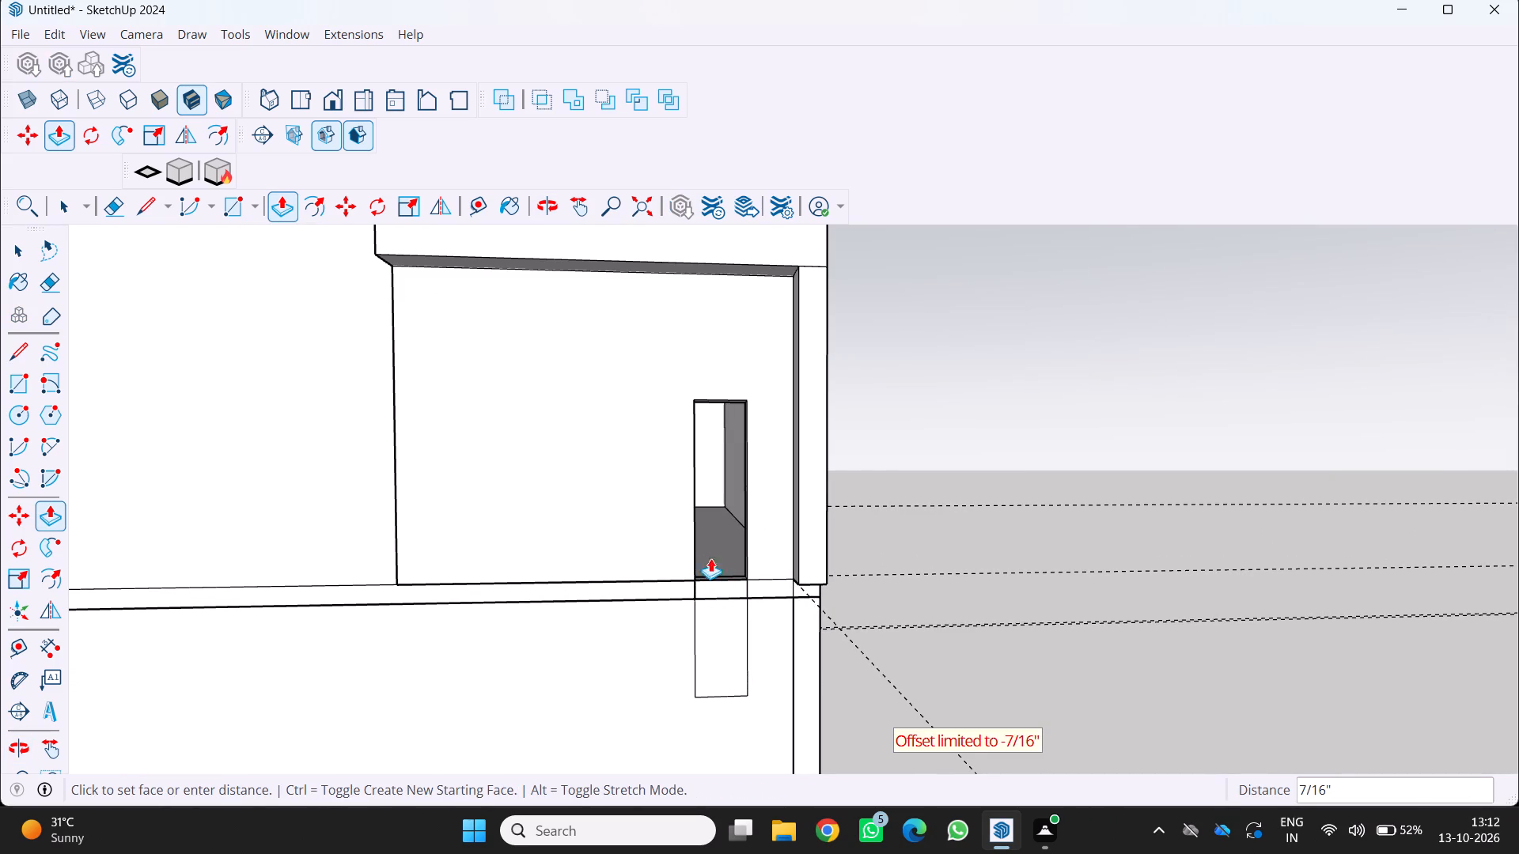
pyautogui.scroll(1, 704, 558)
pyautogui.moveTo(704, 558); pyautogui.dragTo(680, 548, button='middle')
pyautogui.scroll(5, 676, 569)
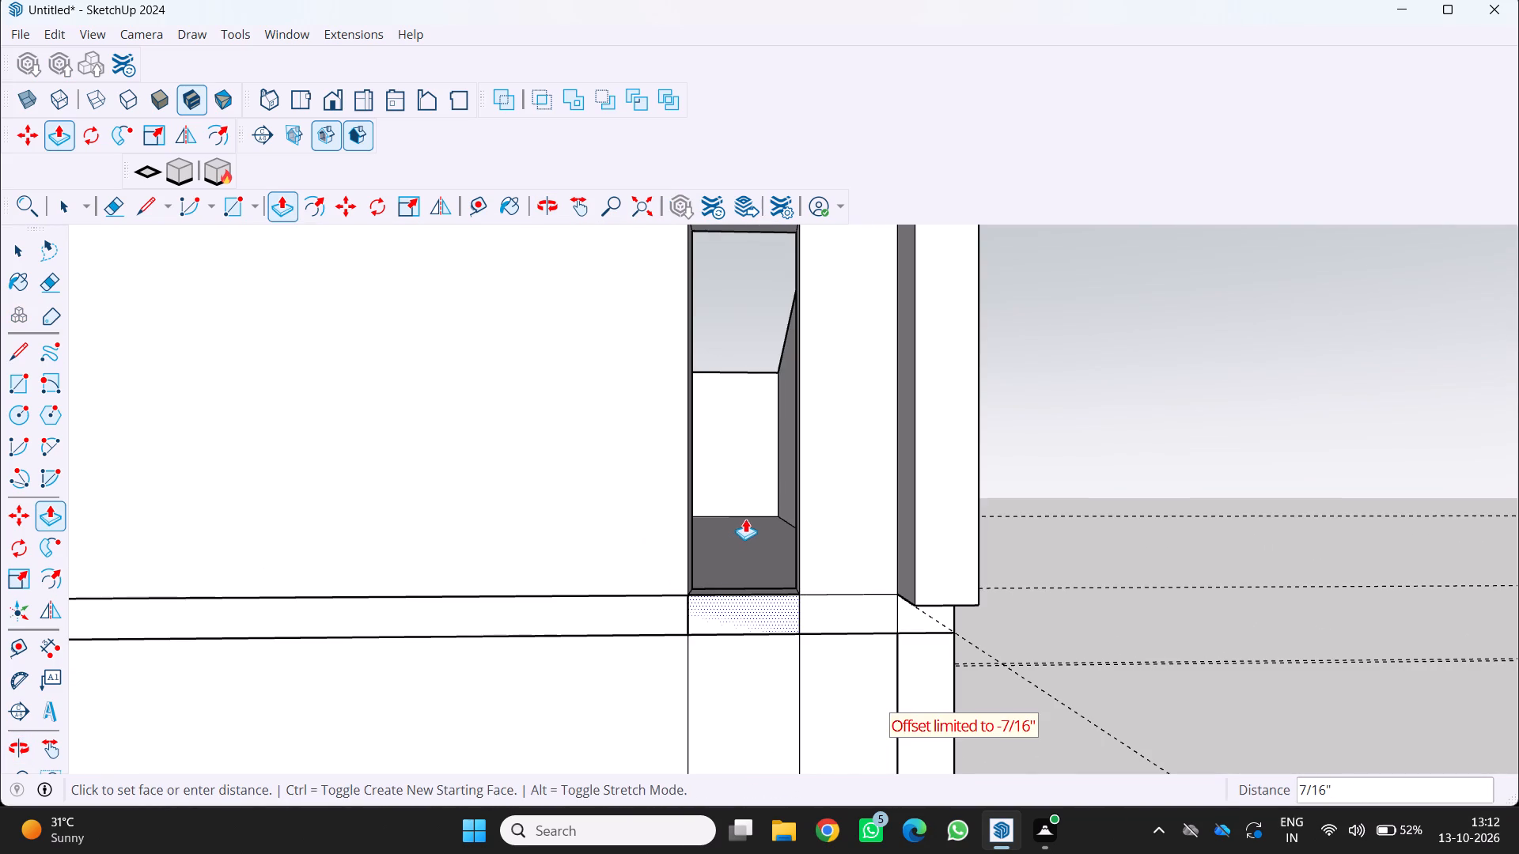
pyautogui.click(745, 511)
pyautogui.scroll(-2, 699, 618)
pyautogui.moveTo(699, 618); pyautogui.dragTo(711, 637, button='middle')
pyautogui.scroll(3, 710, 636)
pyautogui.click(742, 604)
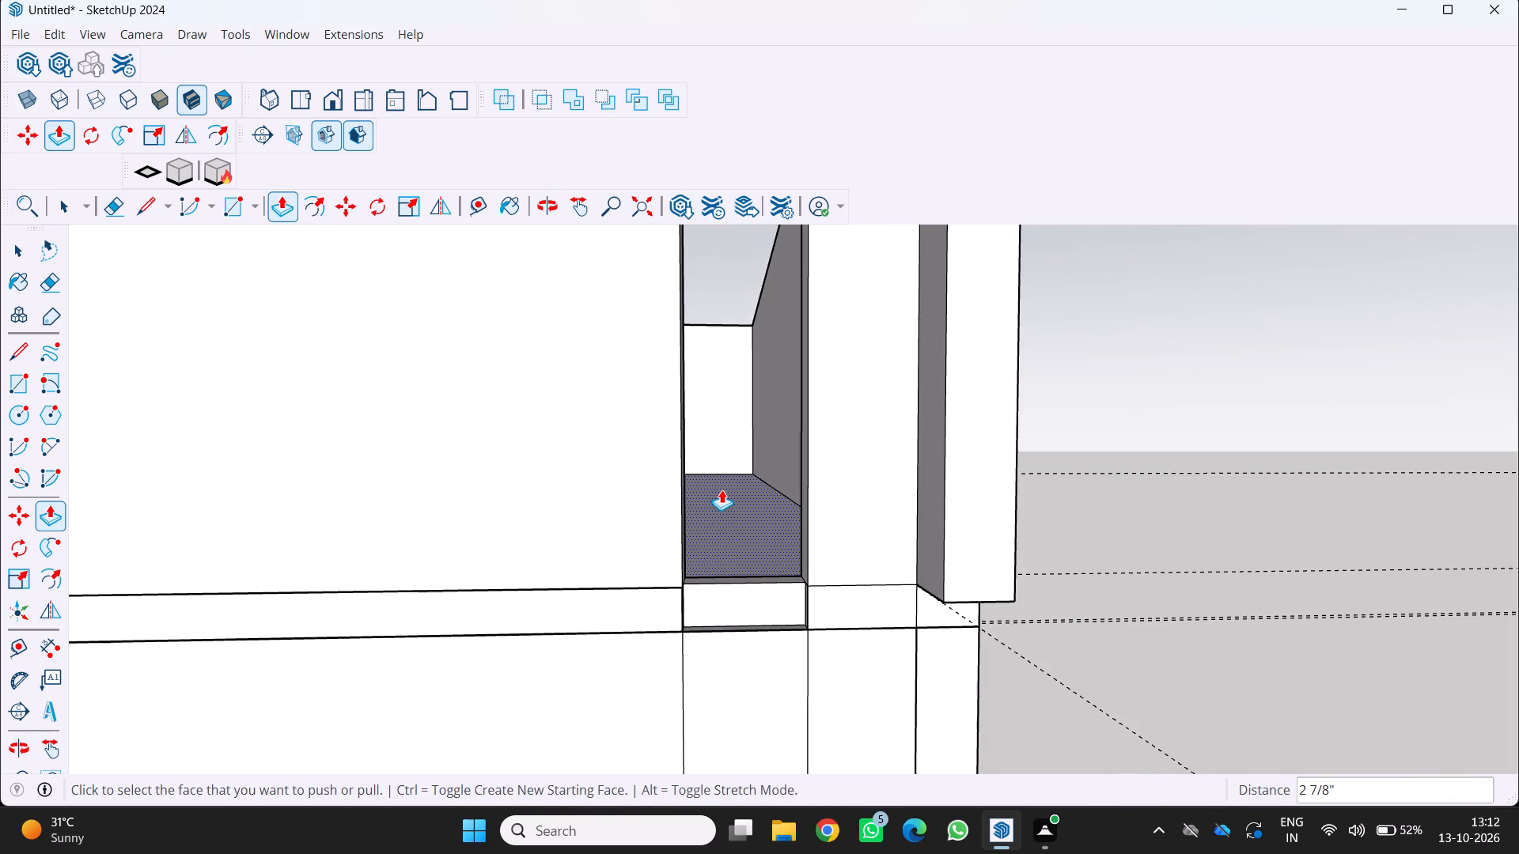
pyautogui.scroll(6, 735, 584)
pyautogui.moveTo(738, 615); pyautogui.dragTo(734, 701, button='middle')
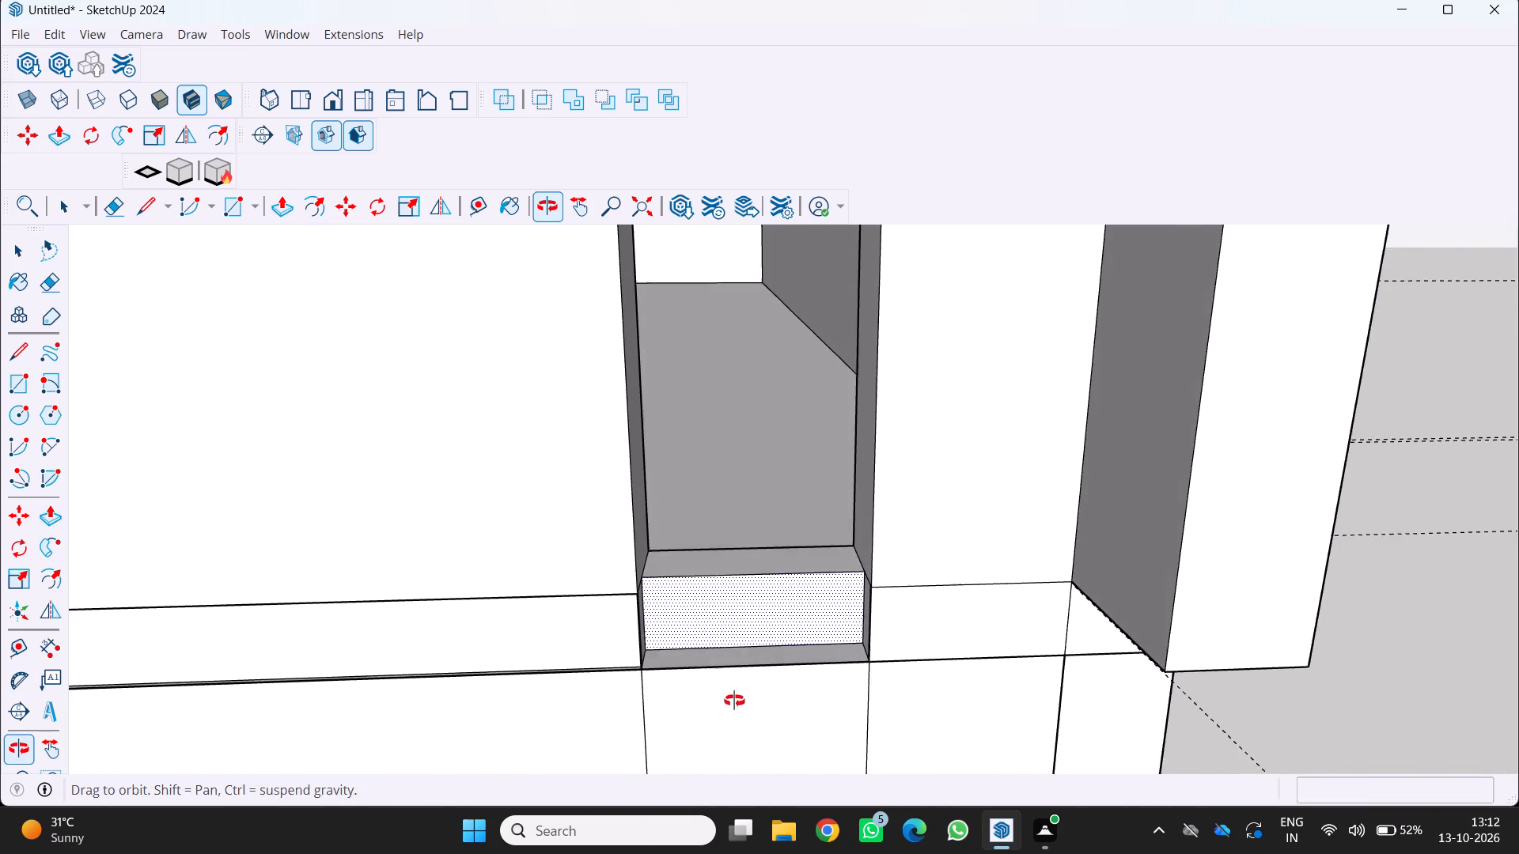
pyautogui.moveTo(734, 701); pyautogui.dragTo(734, 701, button='middle')
pyautogui.scroll(4, 733, 602)
pyautogui.click(738, 611)
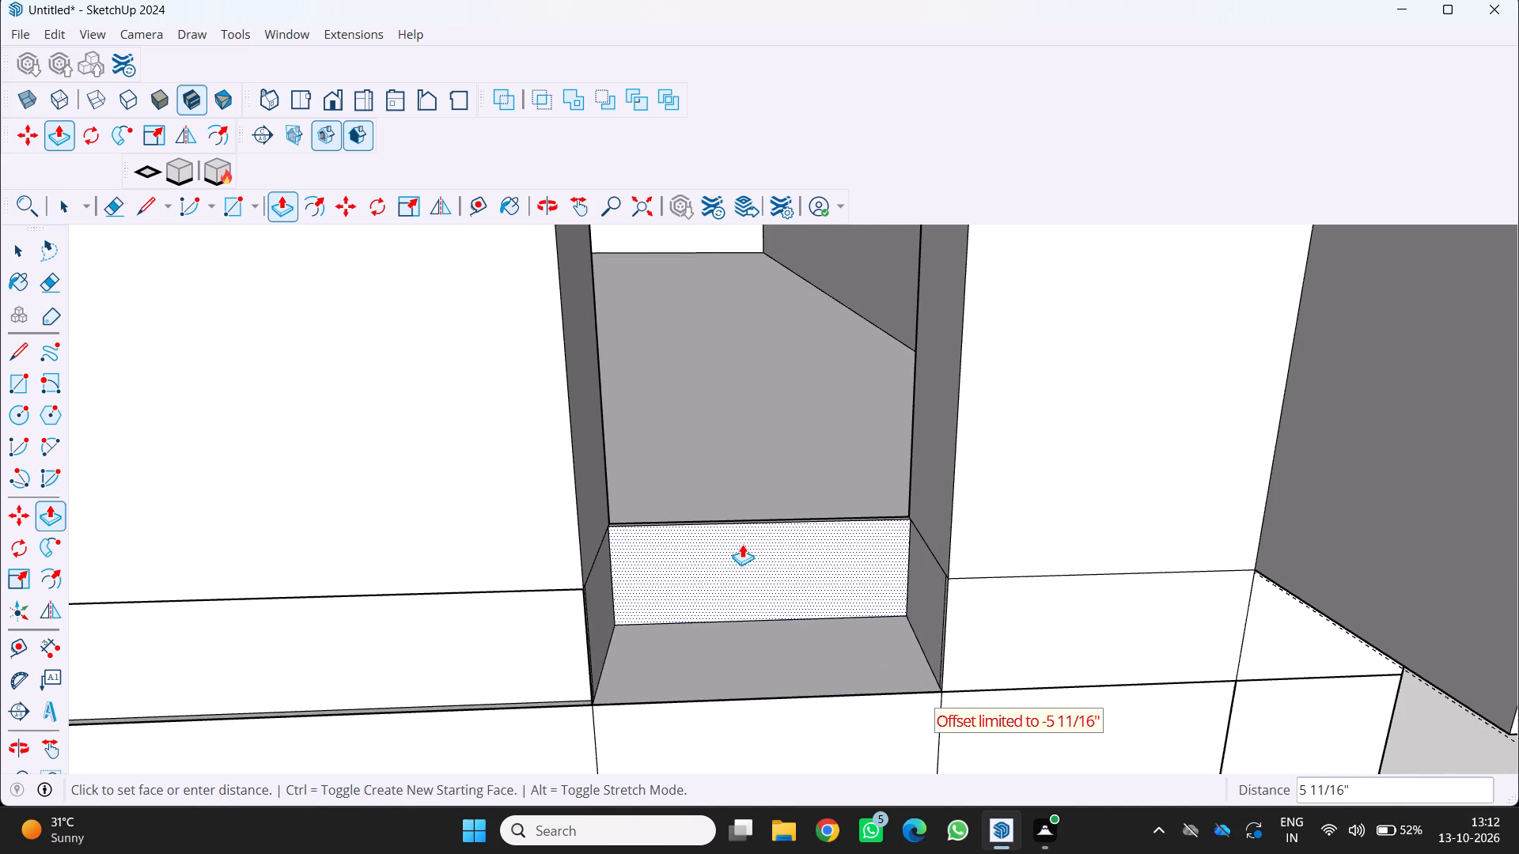
pyautogui.click(741, 536)
# Push the lowest part of the narrow rectangle, below the slab on the ground-storey wall, inward 9".
pyautogui.scroll(-8, 721, 640)
pyautogui.moveTo(707, 650); pyautogui.dragTo(730, 560, button='middle')
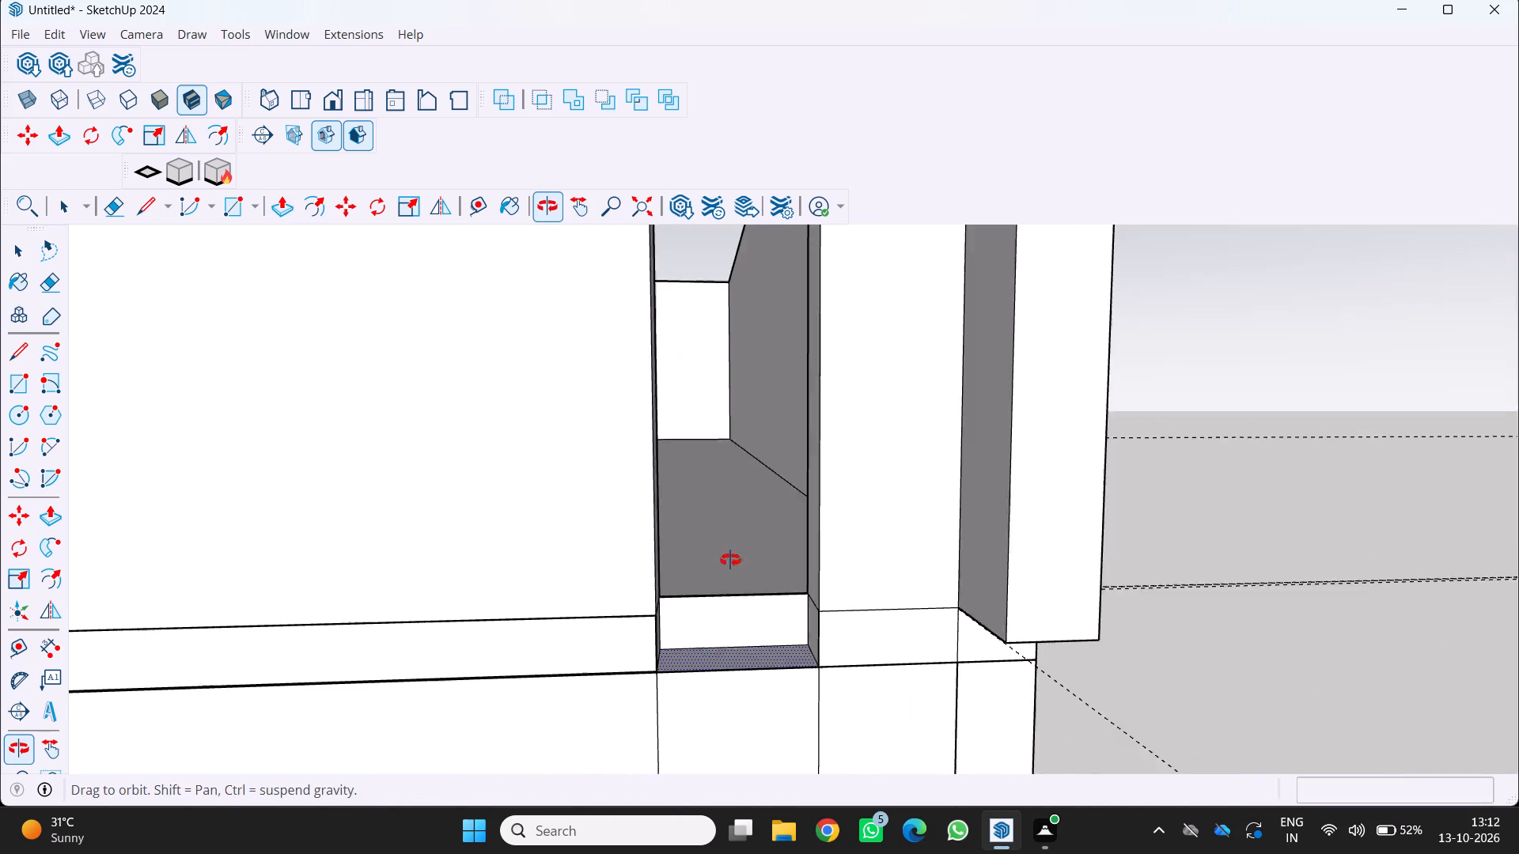
pyautogui.moveTo(730, 560); pyautogui.dragTo(746, 520, button='middle')
pyautogui.scroll(-9, 746, 520)
pyautogui.scroll(5, 734, 593)
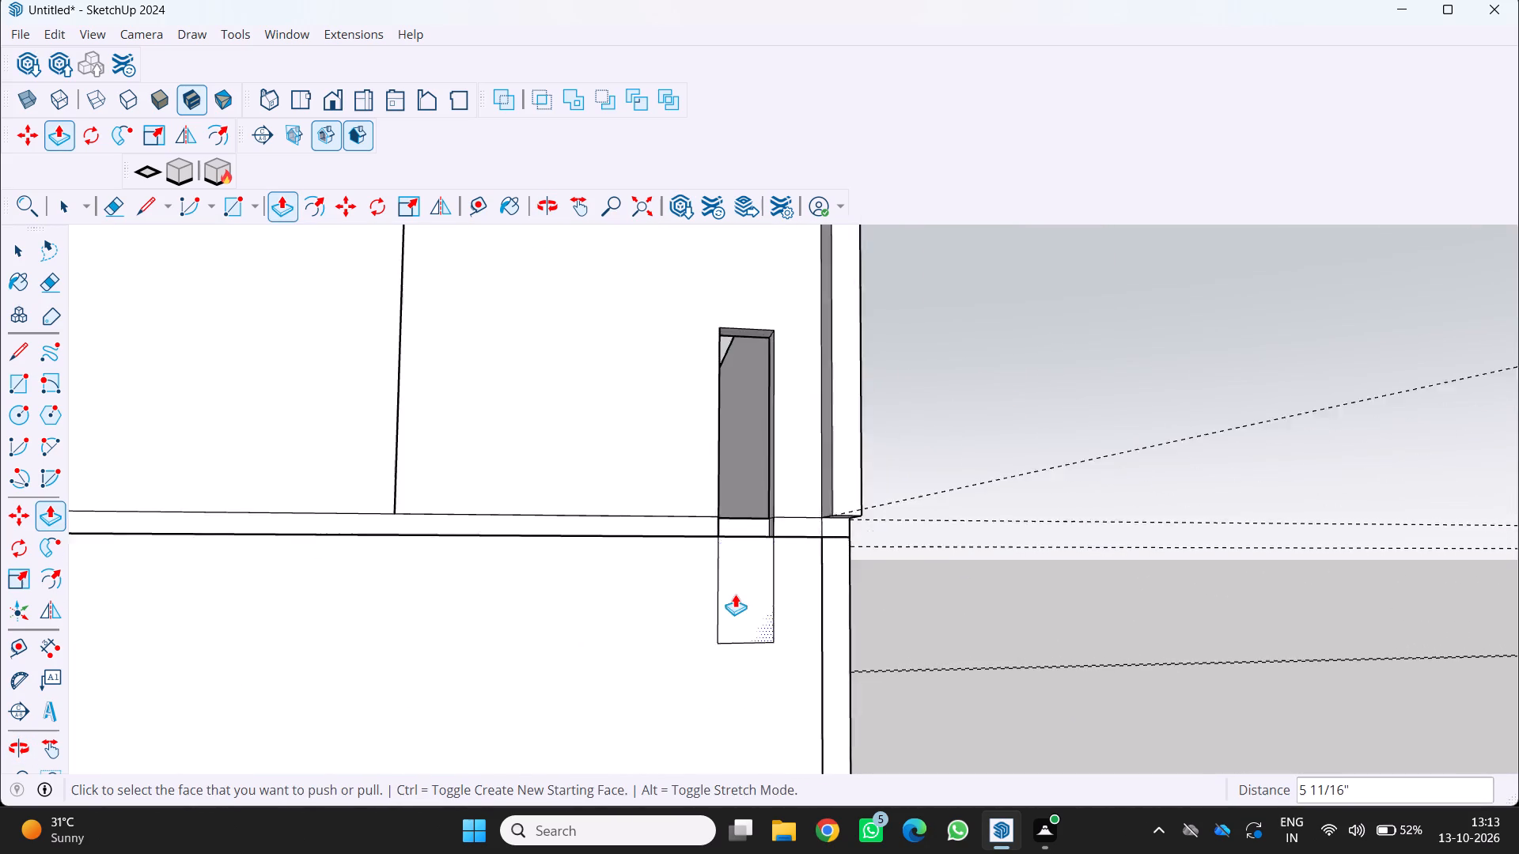
pyautogui.scroll(5, 735, 594)
pyautogui.moveTo(739, 593); pyautogui.dragTo(720, 676, button='middle')
pyautogui.click(746, 614)
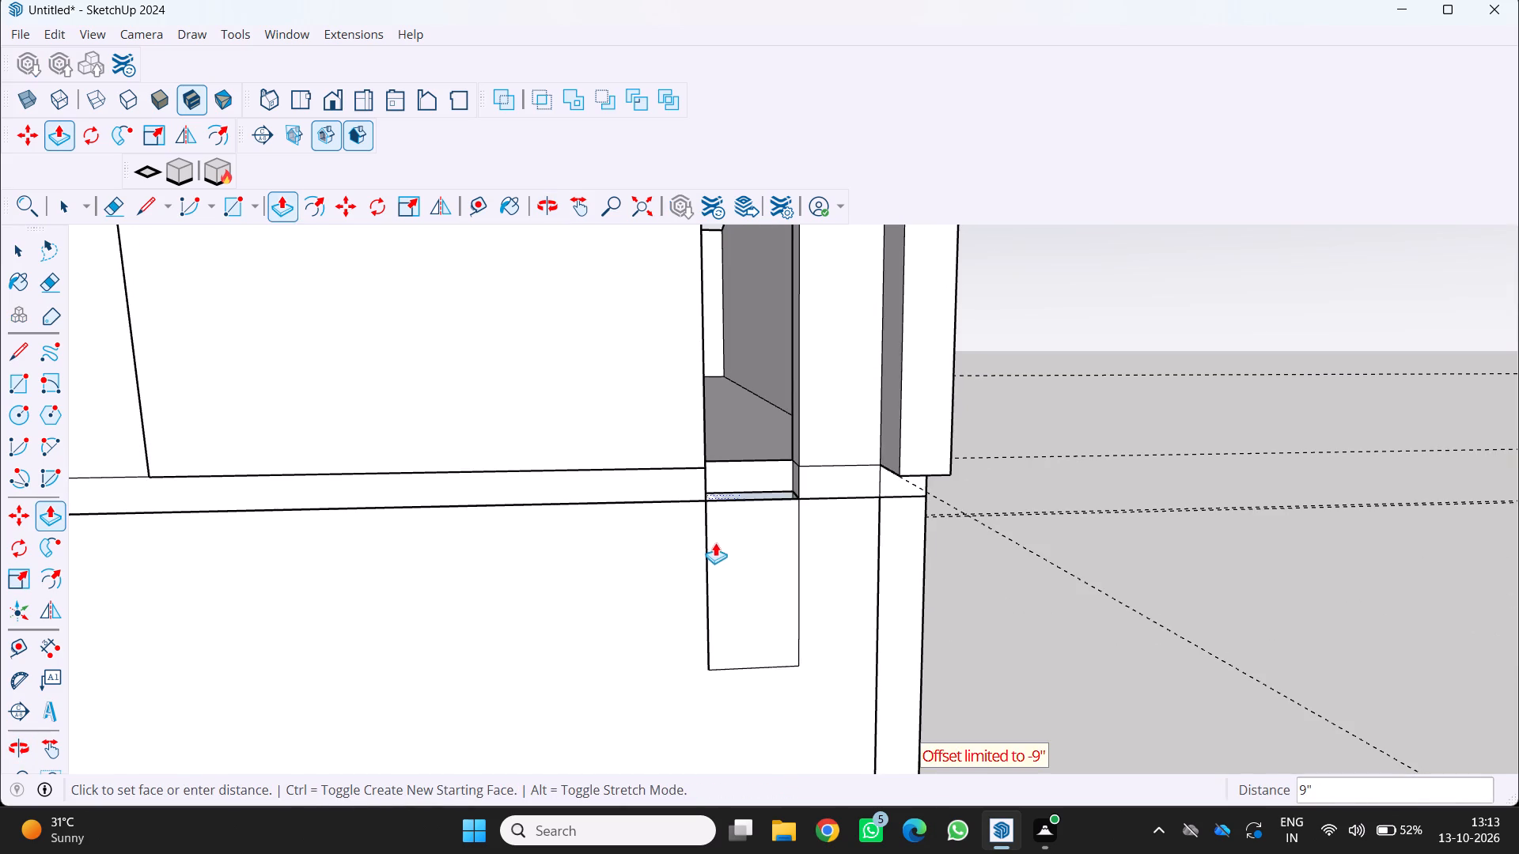
pyautogui.moveTo(715, 518); pyautogui.dragTo(691, 657, button='middle')
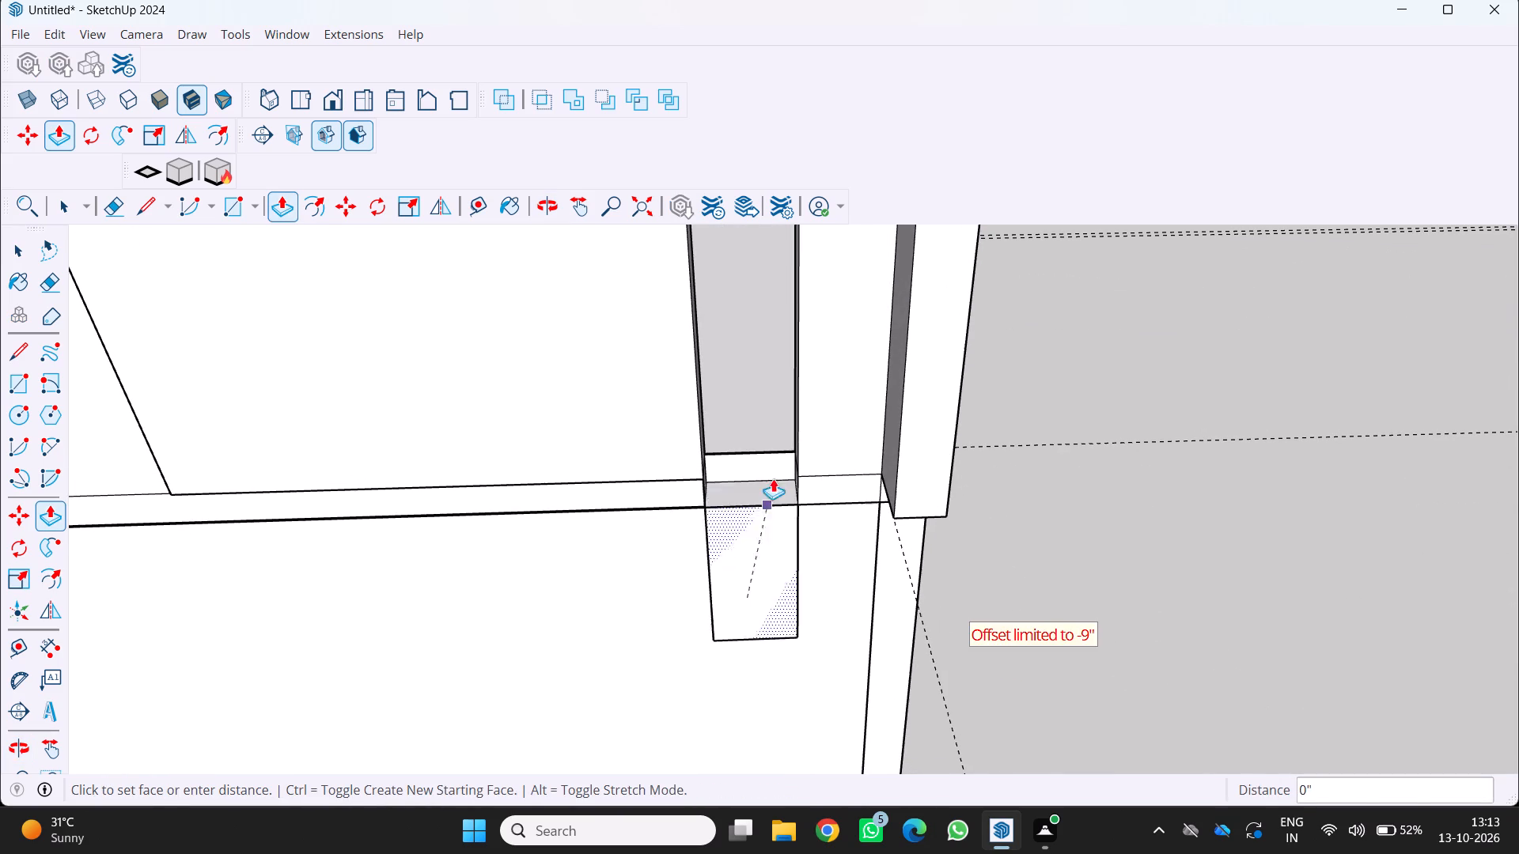
pyautogui.press('Escape')
pyautogui.scroll(2, 809, 503)
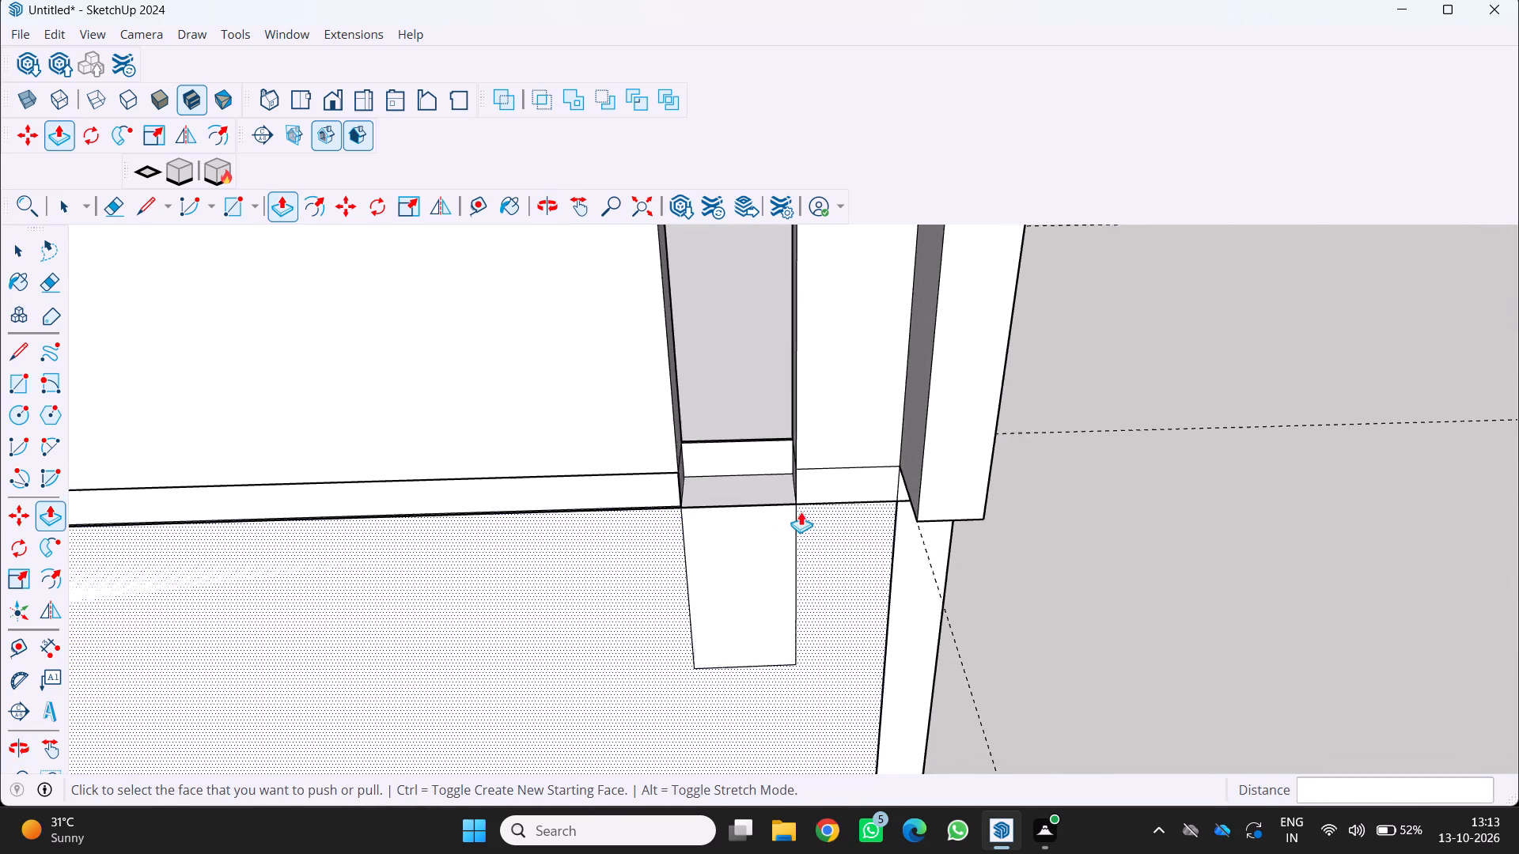
pyautogui.scroll(4, 801, 512)
pyautogui.click(752, 550)
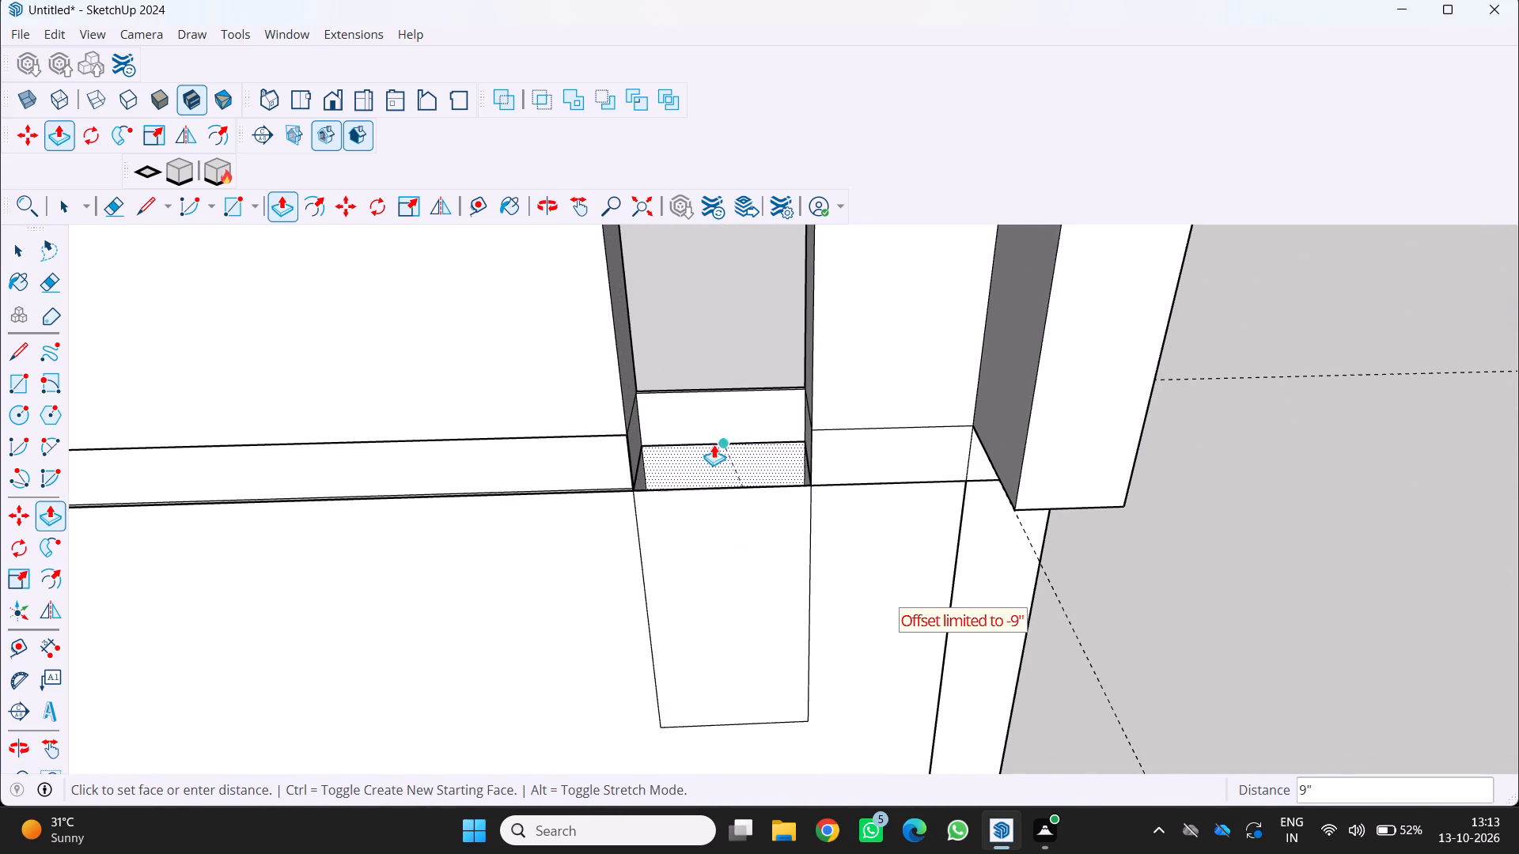
pyautogui.click(708, 444)
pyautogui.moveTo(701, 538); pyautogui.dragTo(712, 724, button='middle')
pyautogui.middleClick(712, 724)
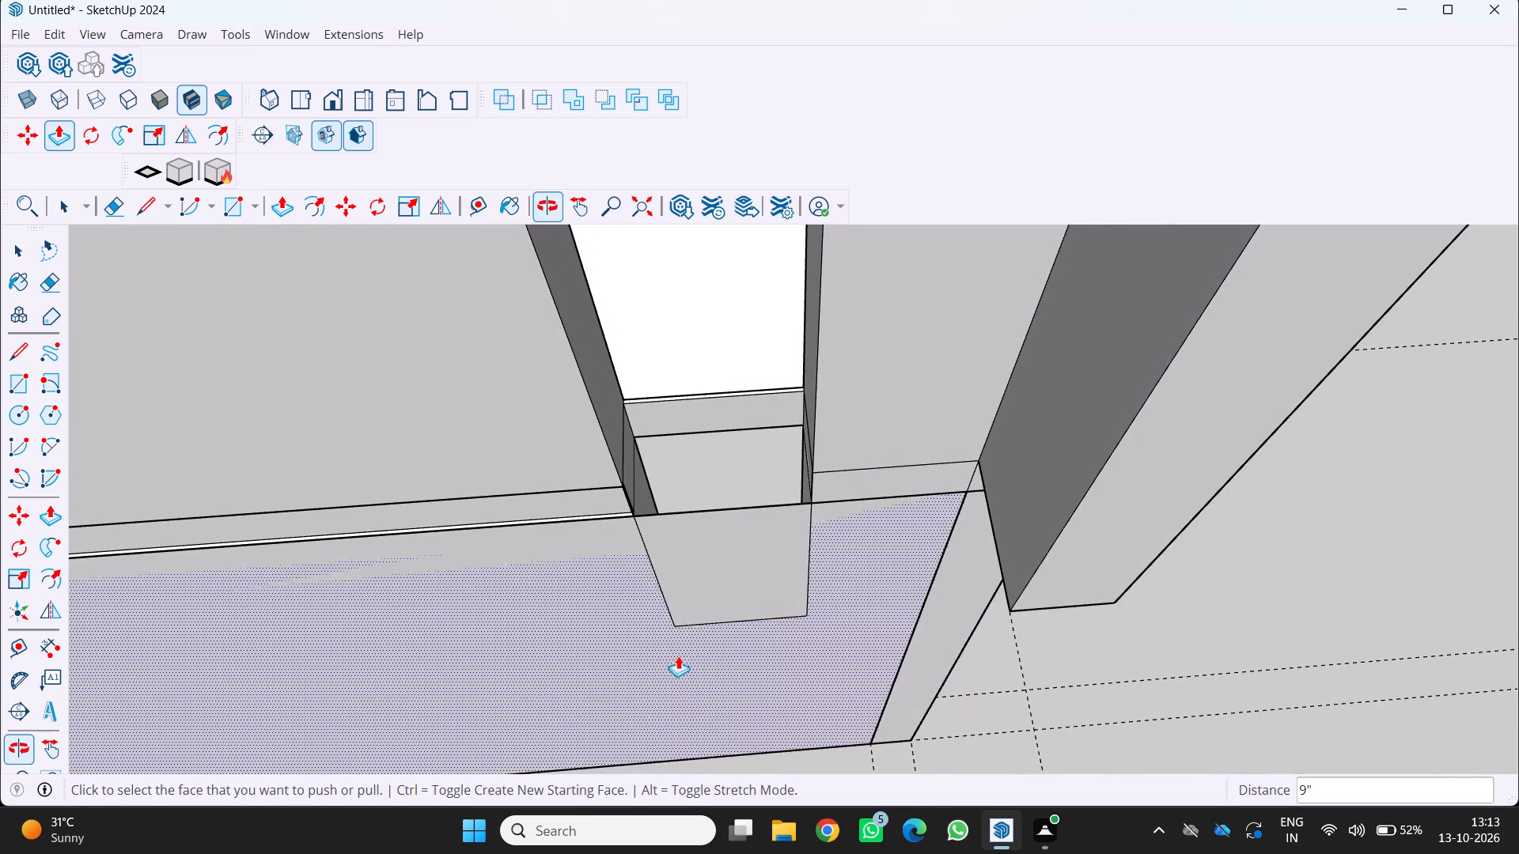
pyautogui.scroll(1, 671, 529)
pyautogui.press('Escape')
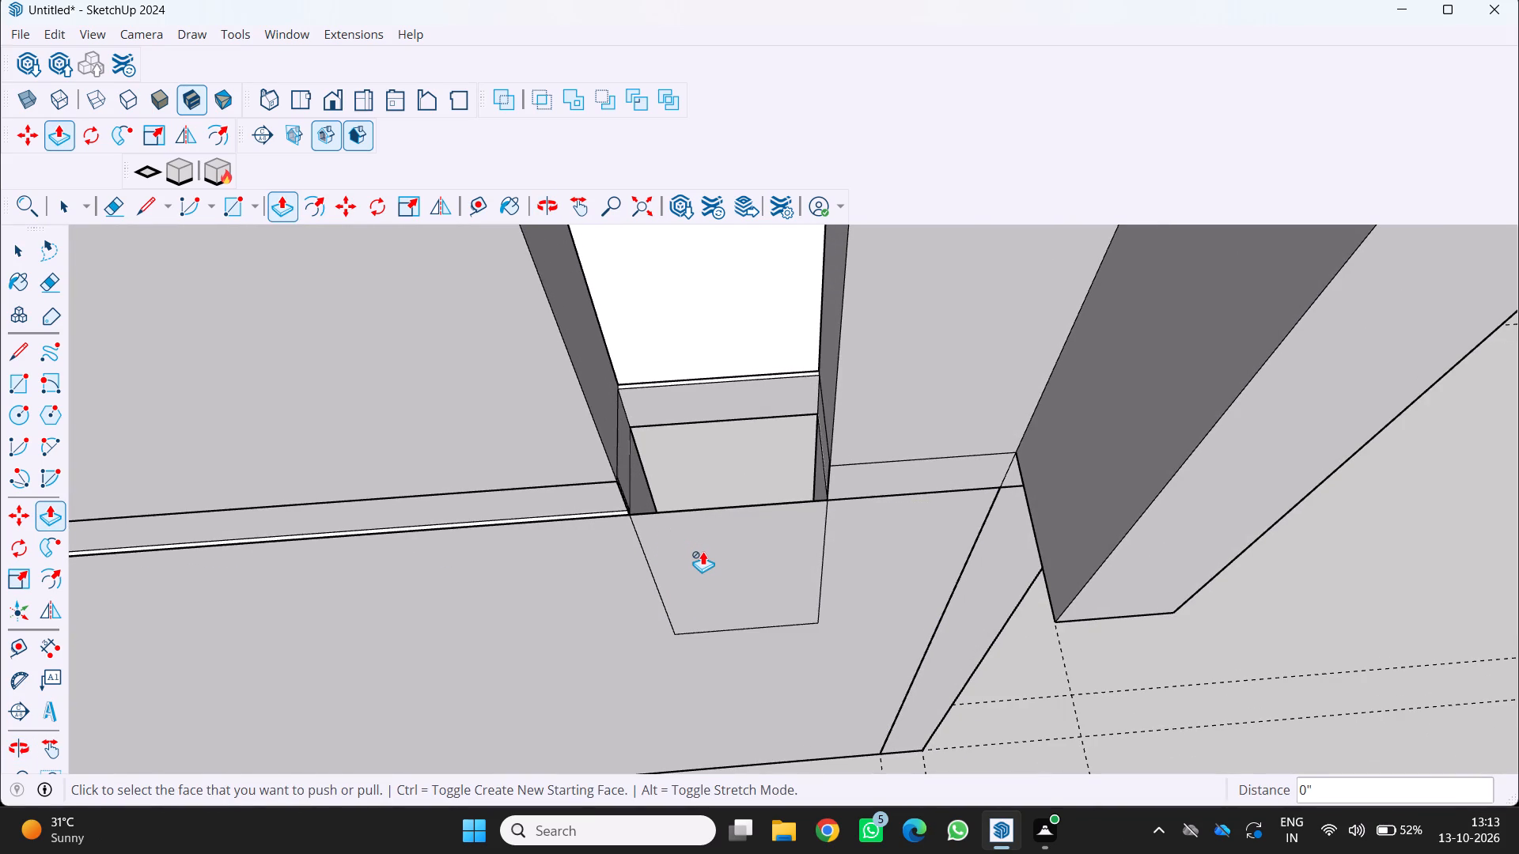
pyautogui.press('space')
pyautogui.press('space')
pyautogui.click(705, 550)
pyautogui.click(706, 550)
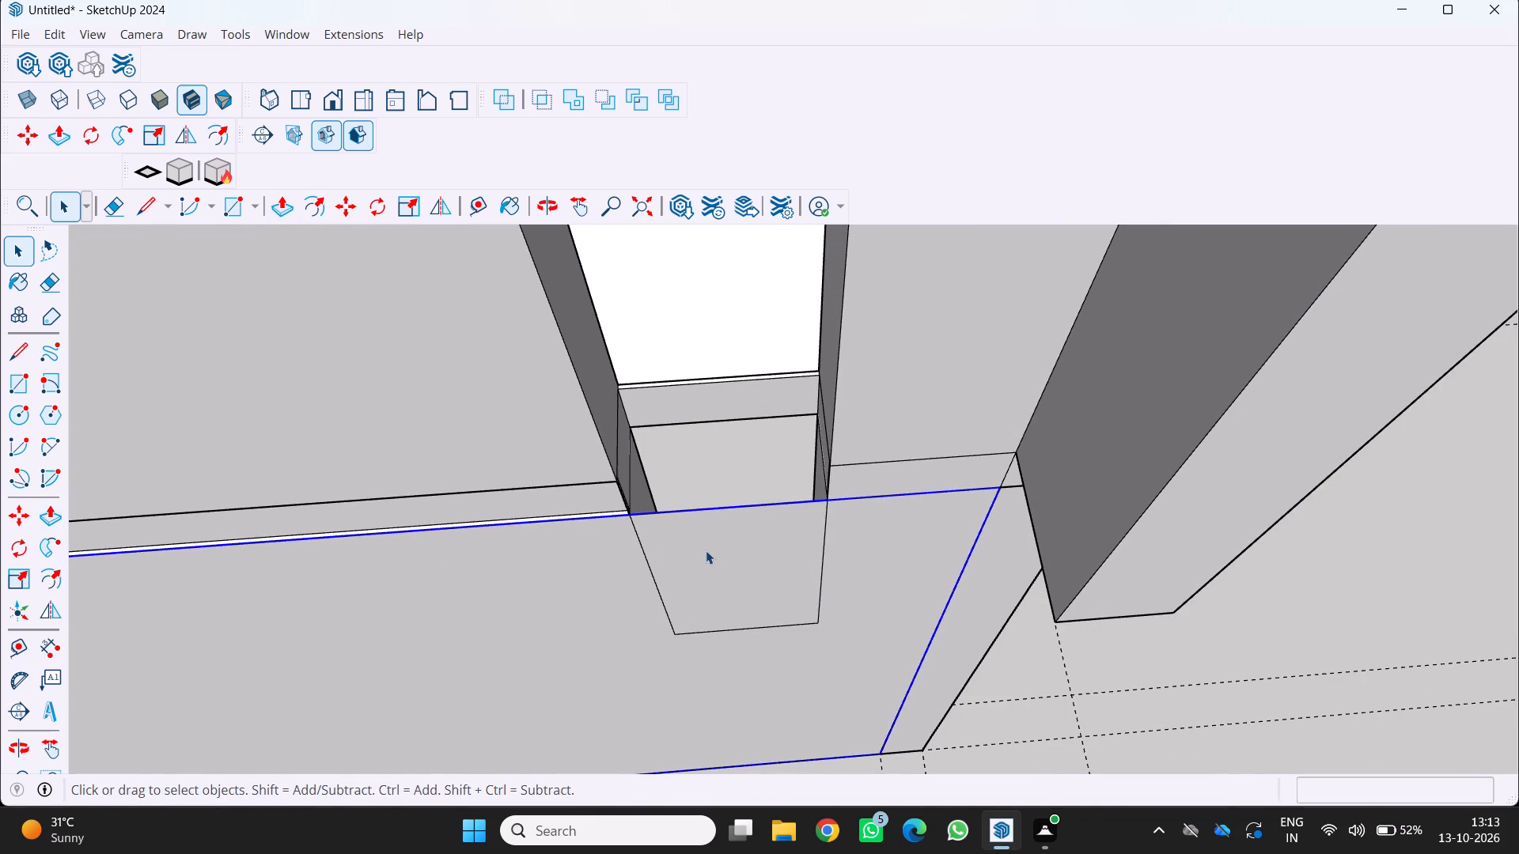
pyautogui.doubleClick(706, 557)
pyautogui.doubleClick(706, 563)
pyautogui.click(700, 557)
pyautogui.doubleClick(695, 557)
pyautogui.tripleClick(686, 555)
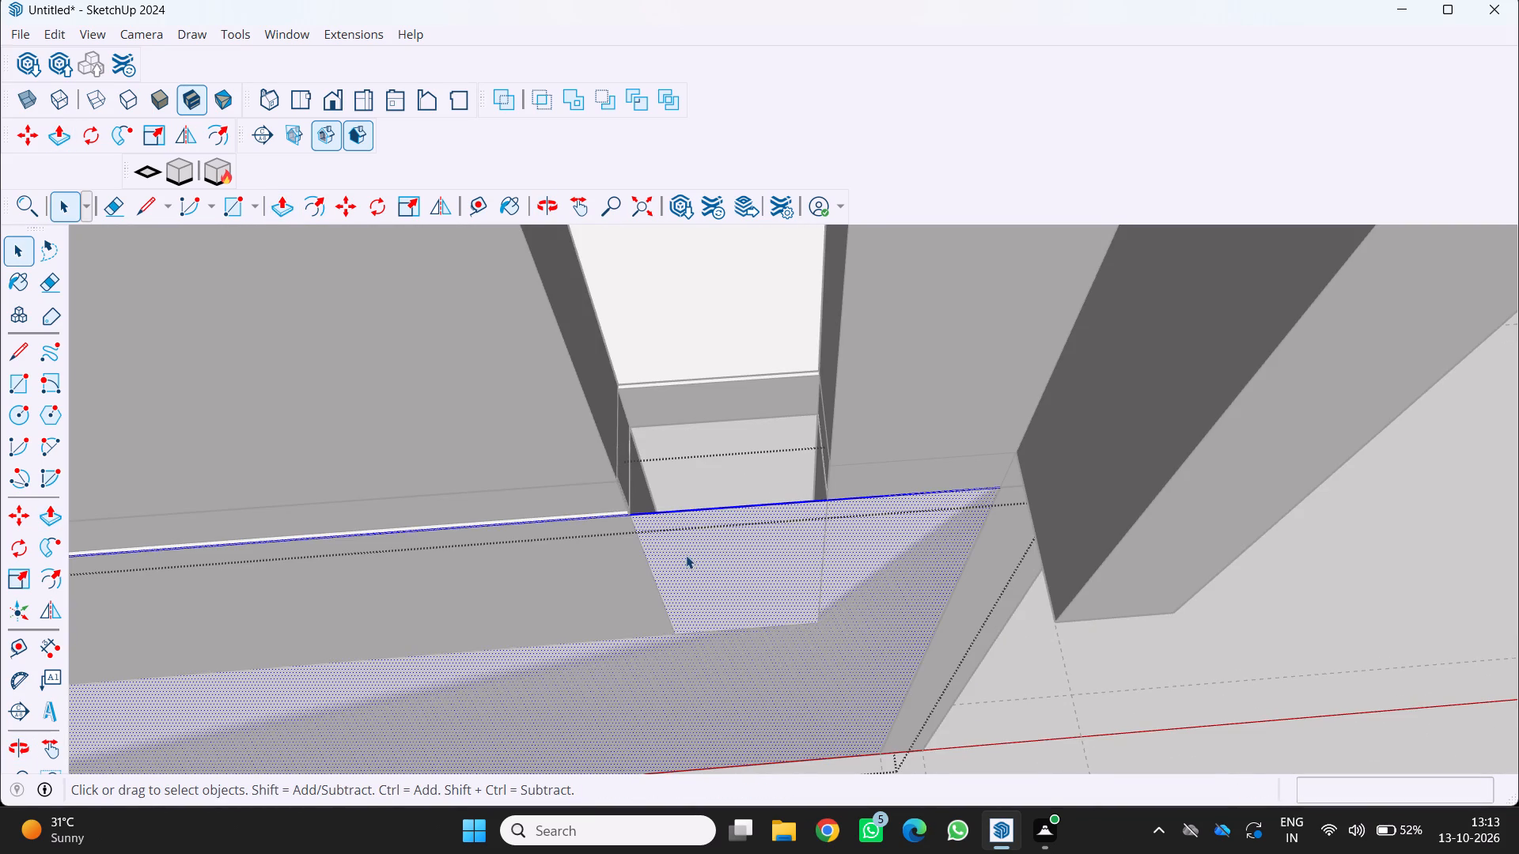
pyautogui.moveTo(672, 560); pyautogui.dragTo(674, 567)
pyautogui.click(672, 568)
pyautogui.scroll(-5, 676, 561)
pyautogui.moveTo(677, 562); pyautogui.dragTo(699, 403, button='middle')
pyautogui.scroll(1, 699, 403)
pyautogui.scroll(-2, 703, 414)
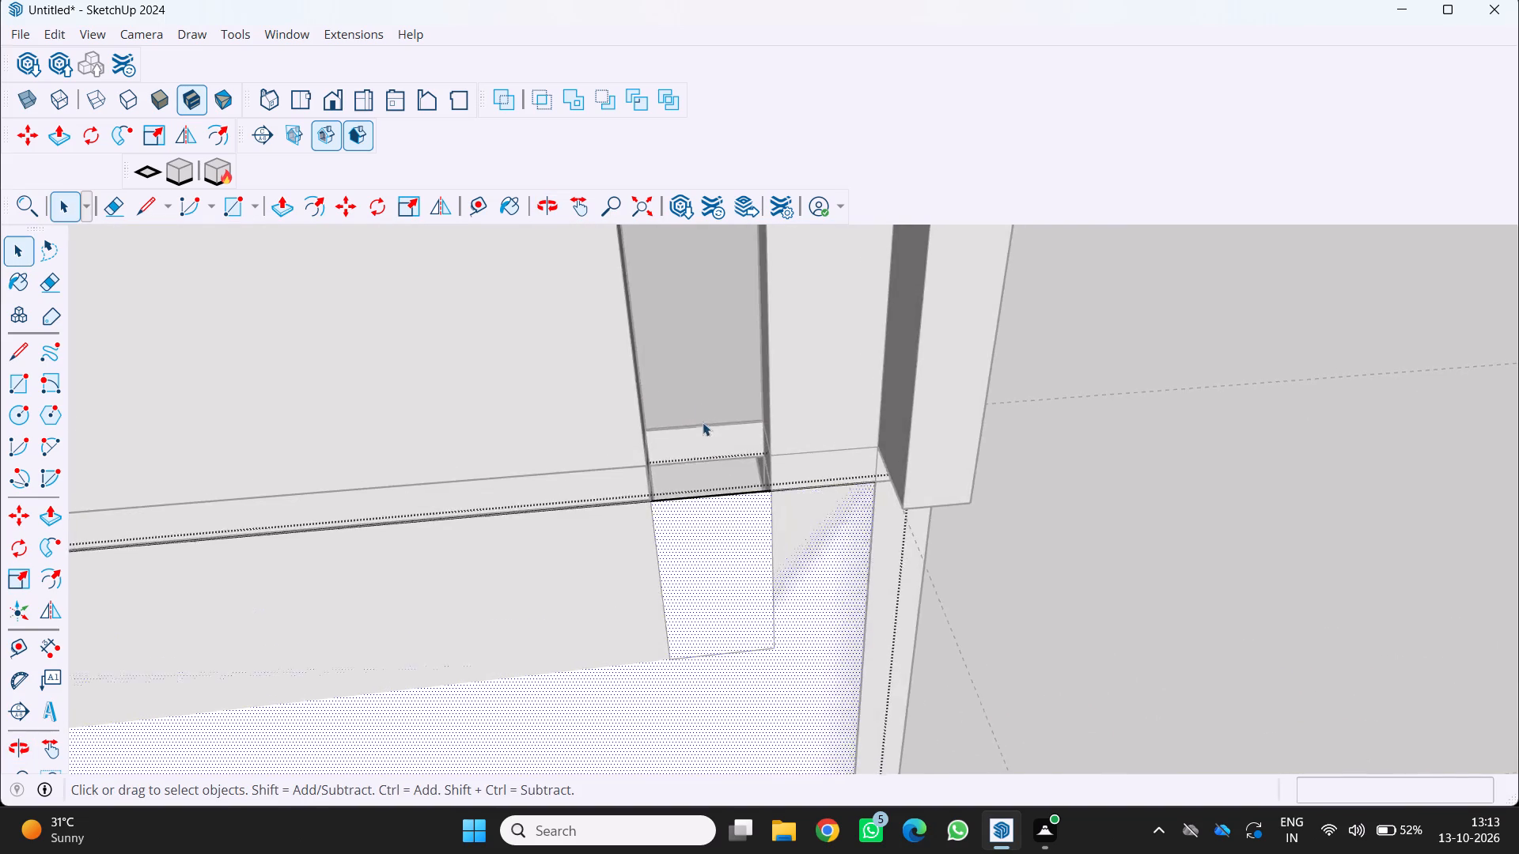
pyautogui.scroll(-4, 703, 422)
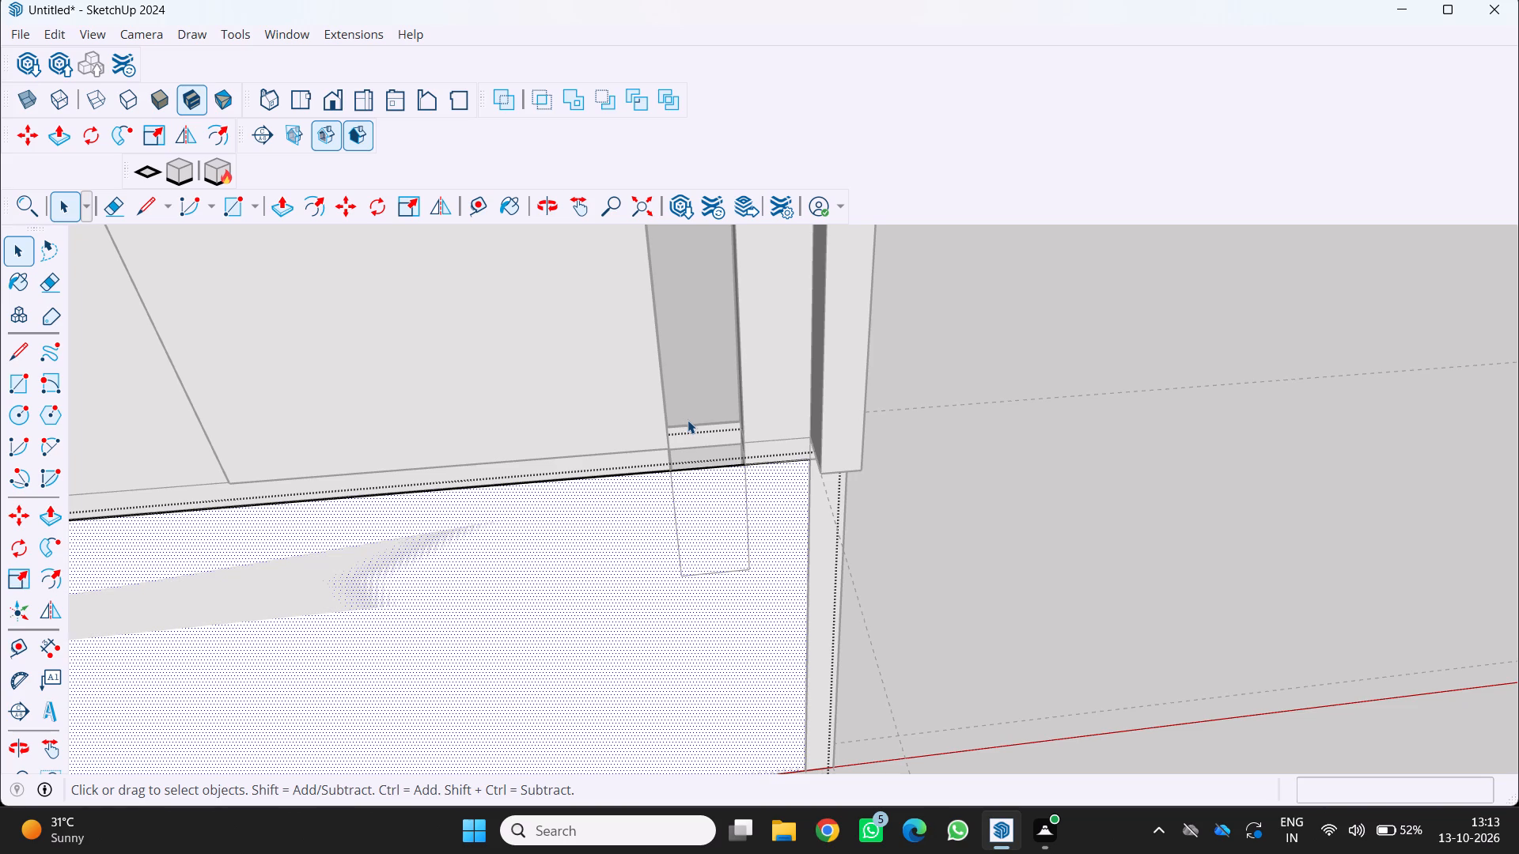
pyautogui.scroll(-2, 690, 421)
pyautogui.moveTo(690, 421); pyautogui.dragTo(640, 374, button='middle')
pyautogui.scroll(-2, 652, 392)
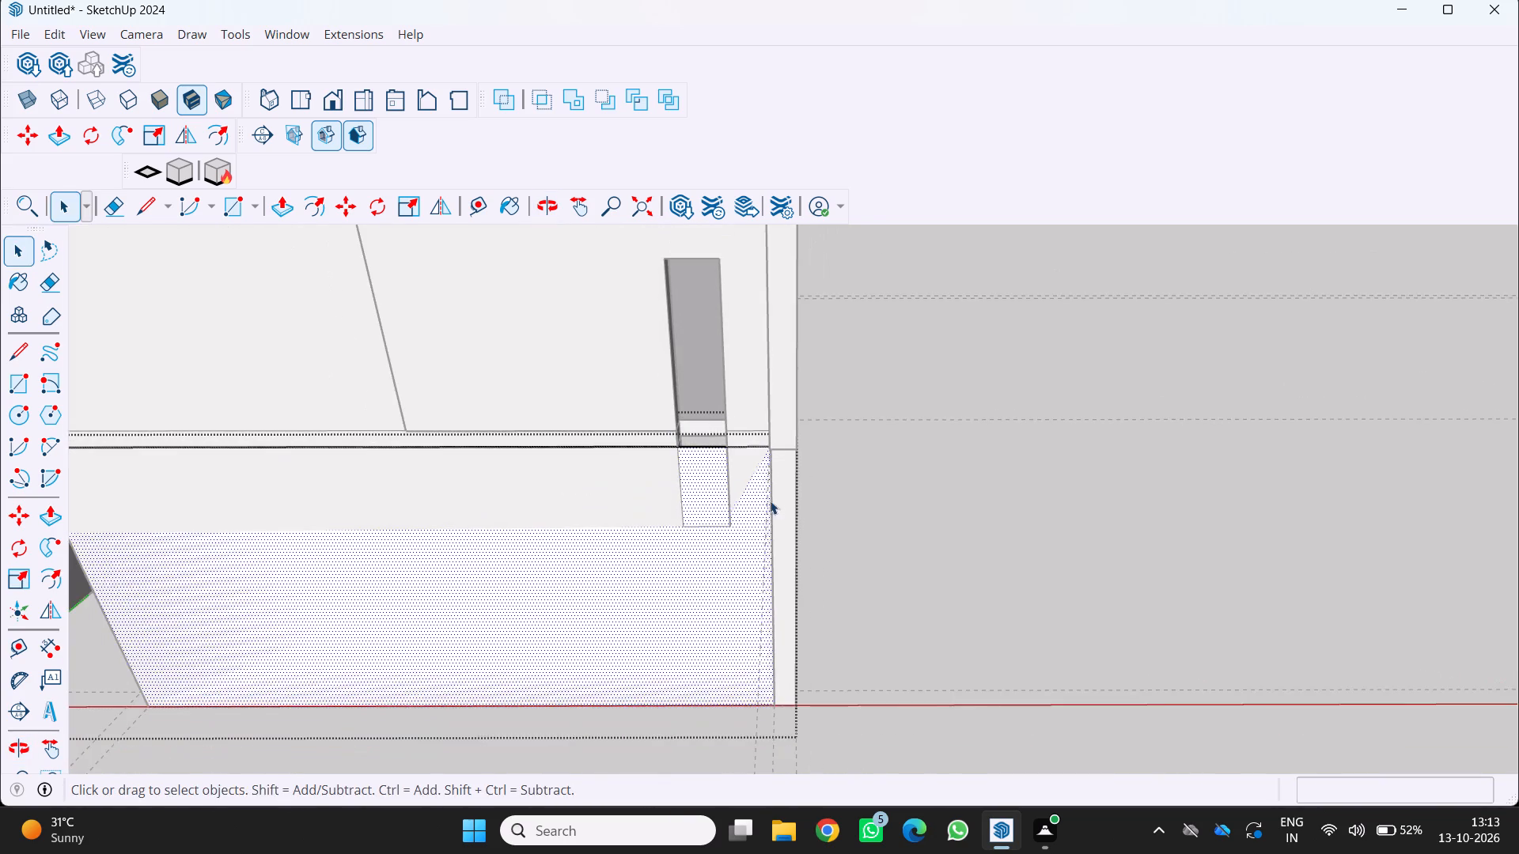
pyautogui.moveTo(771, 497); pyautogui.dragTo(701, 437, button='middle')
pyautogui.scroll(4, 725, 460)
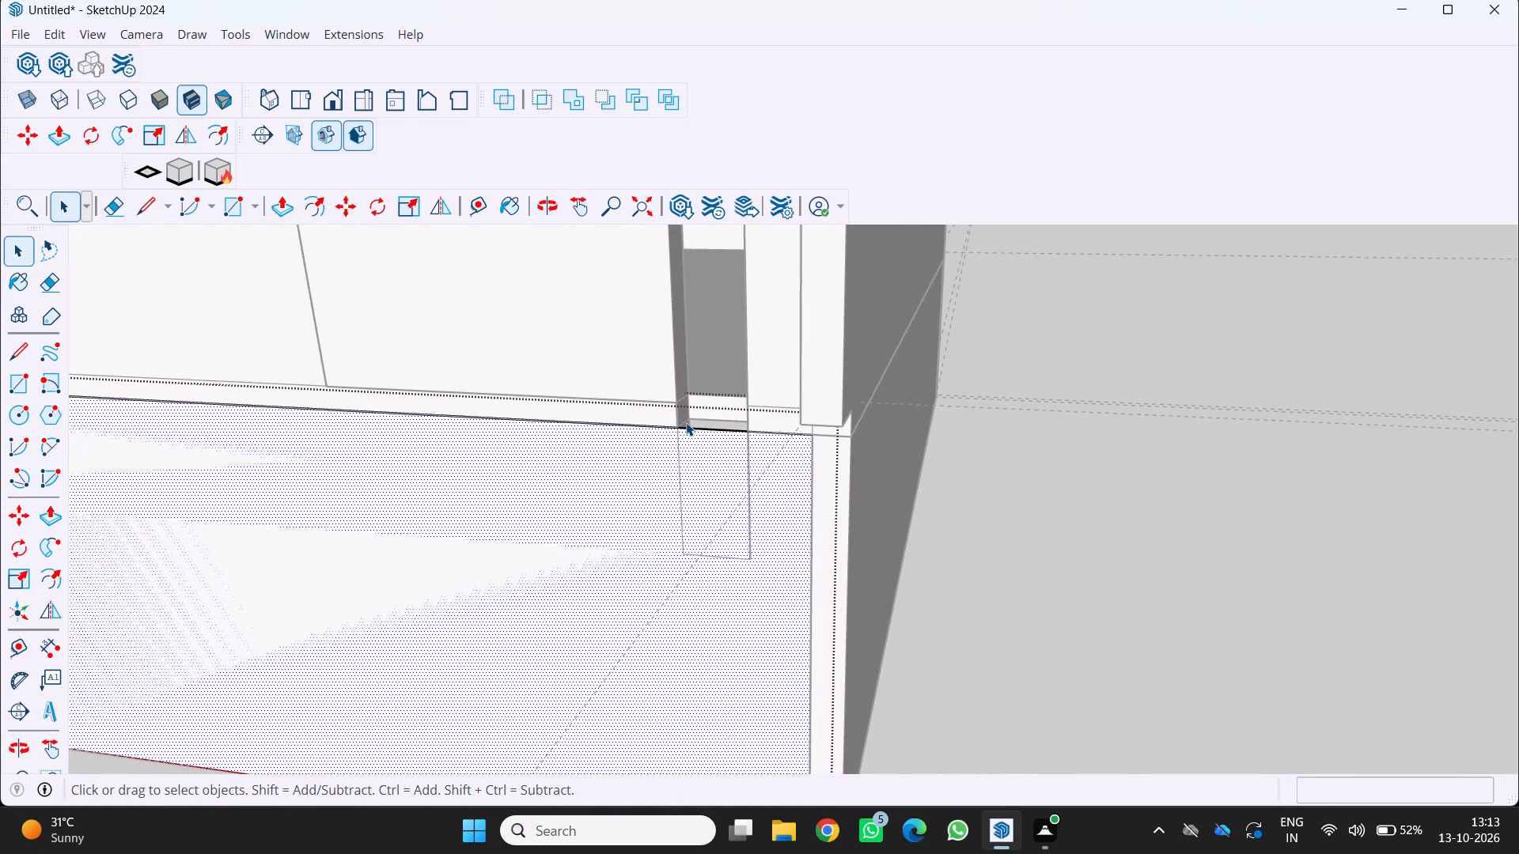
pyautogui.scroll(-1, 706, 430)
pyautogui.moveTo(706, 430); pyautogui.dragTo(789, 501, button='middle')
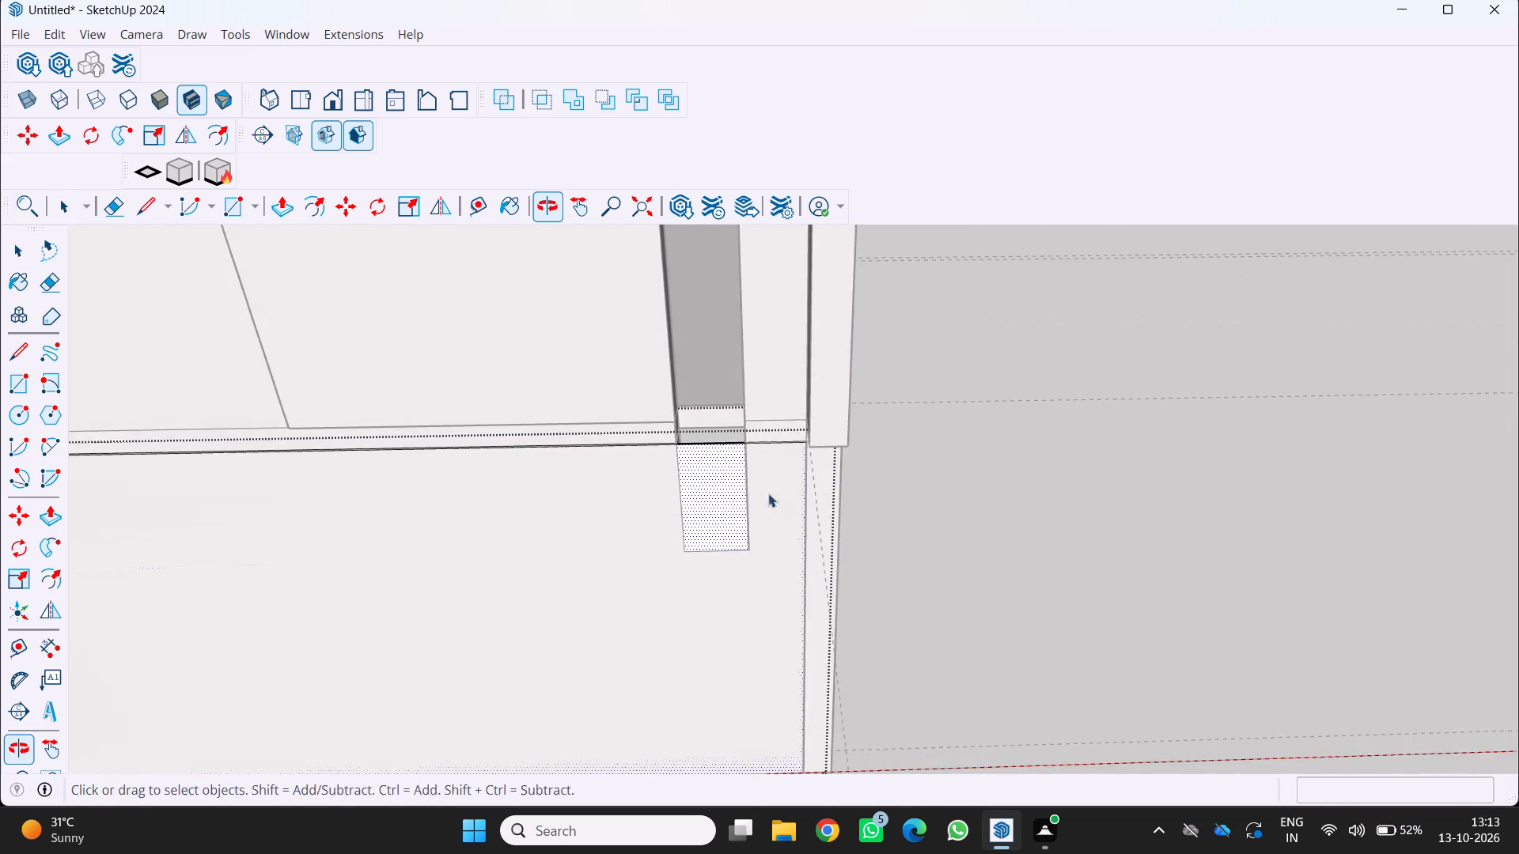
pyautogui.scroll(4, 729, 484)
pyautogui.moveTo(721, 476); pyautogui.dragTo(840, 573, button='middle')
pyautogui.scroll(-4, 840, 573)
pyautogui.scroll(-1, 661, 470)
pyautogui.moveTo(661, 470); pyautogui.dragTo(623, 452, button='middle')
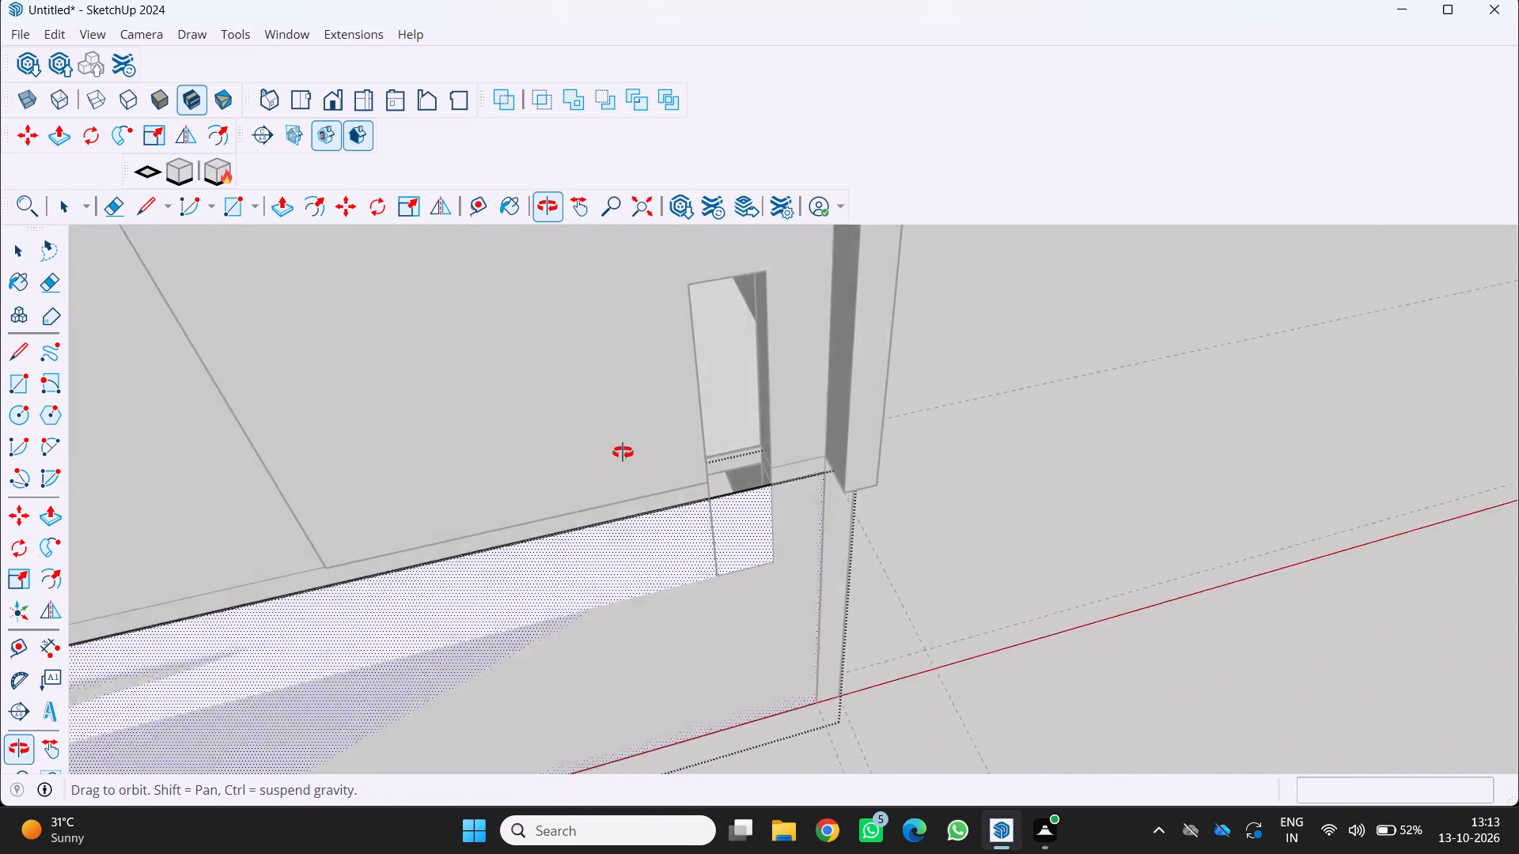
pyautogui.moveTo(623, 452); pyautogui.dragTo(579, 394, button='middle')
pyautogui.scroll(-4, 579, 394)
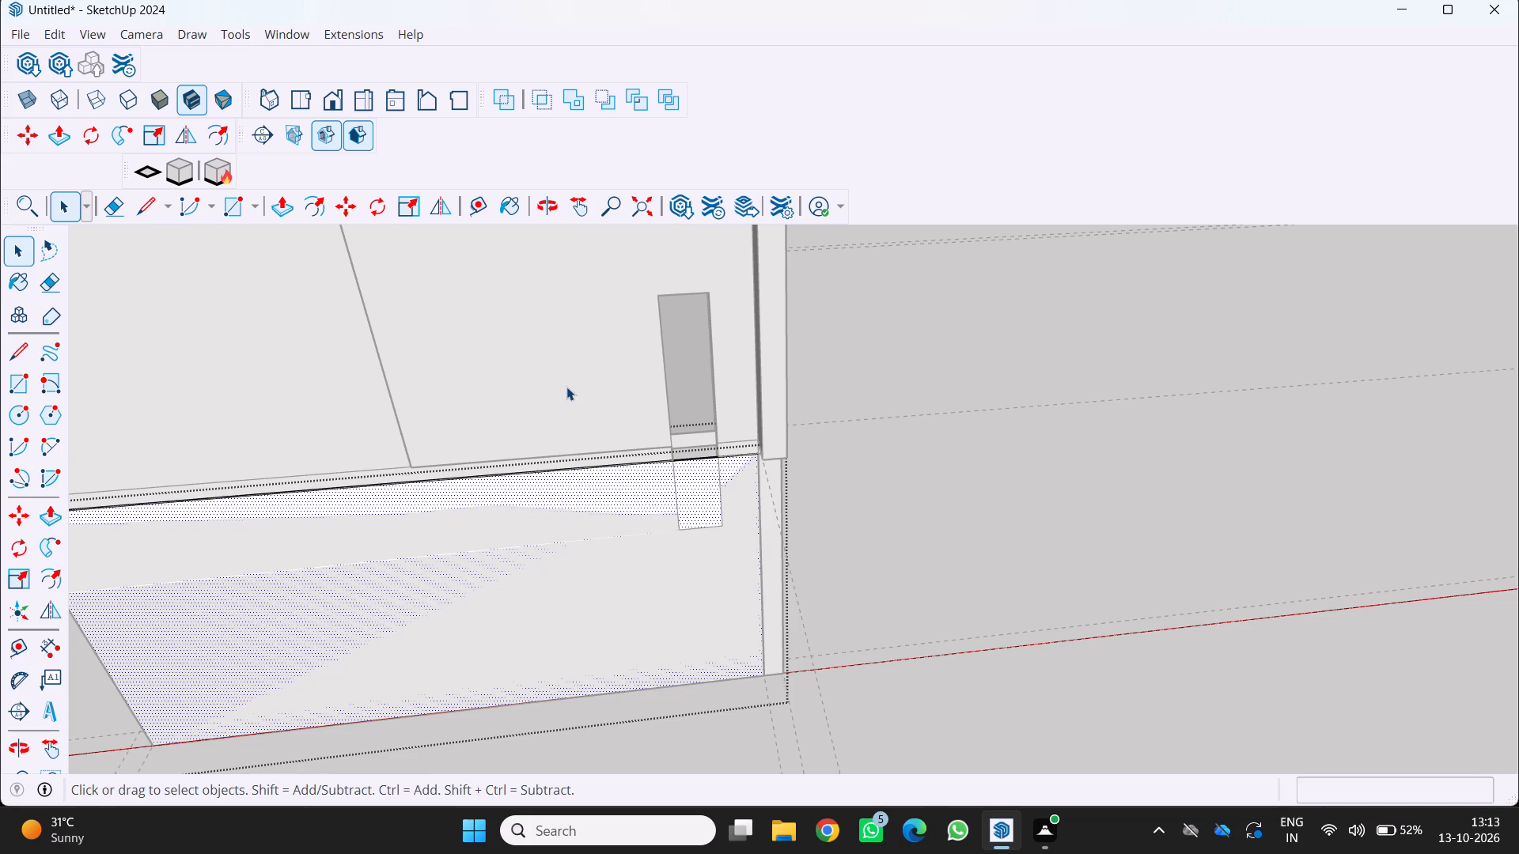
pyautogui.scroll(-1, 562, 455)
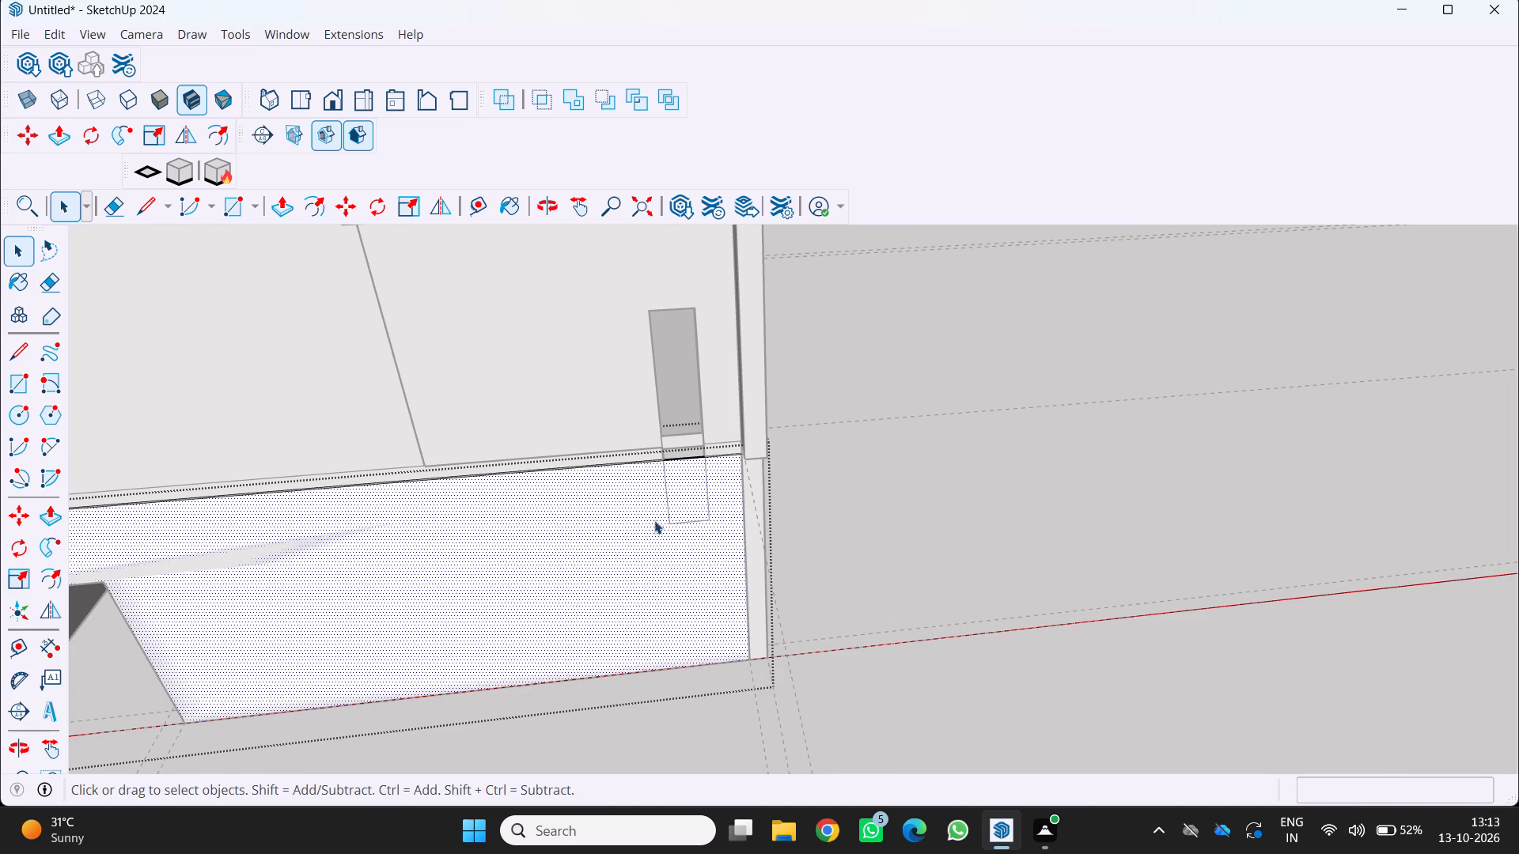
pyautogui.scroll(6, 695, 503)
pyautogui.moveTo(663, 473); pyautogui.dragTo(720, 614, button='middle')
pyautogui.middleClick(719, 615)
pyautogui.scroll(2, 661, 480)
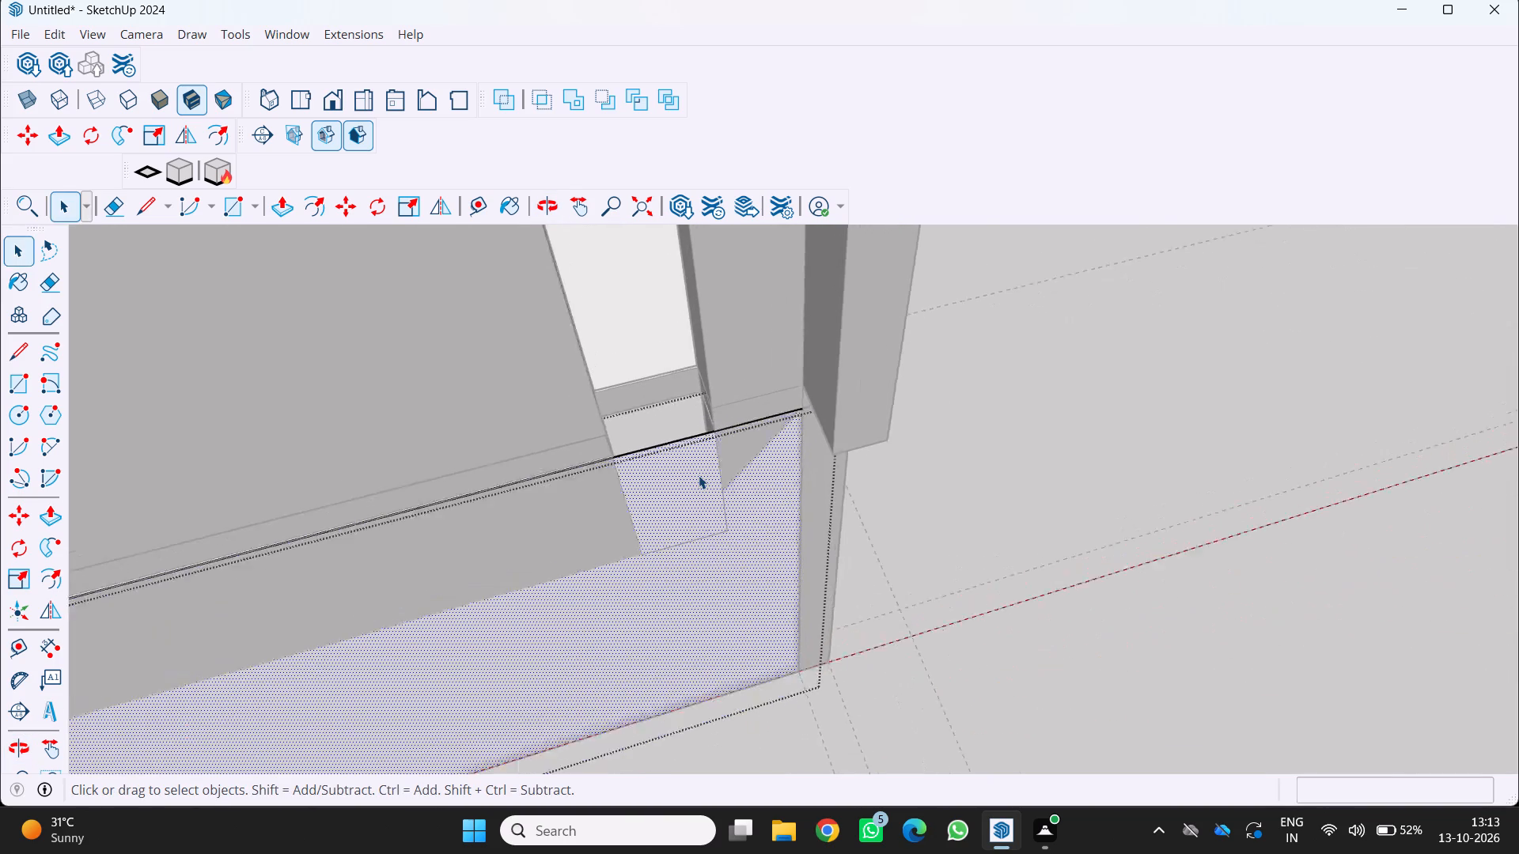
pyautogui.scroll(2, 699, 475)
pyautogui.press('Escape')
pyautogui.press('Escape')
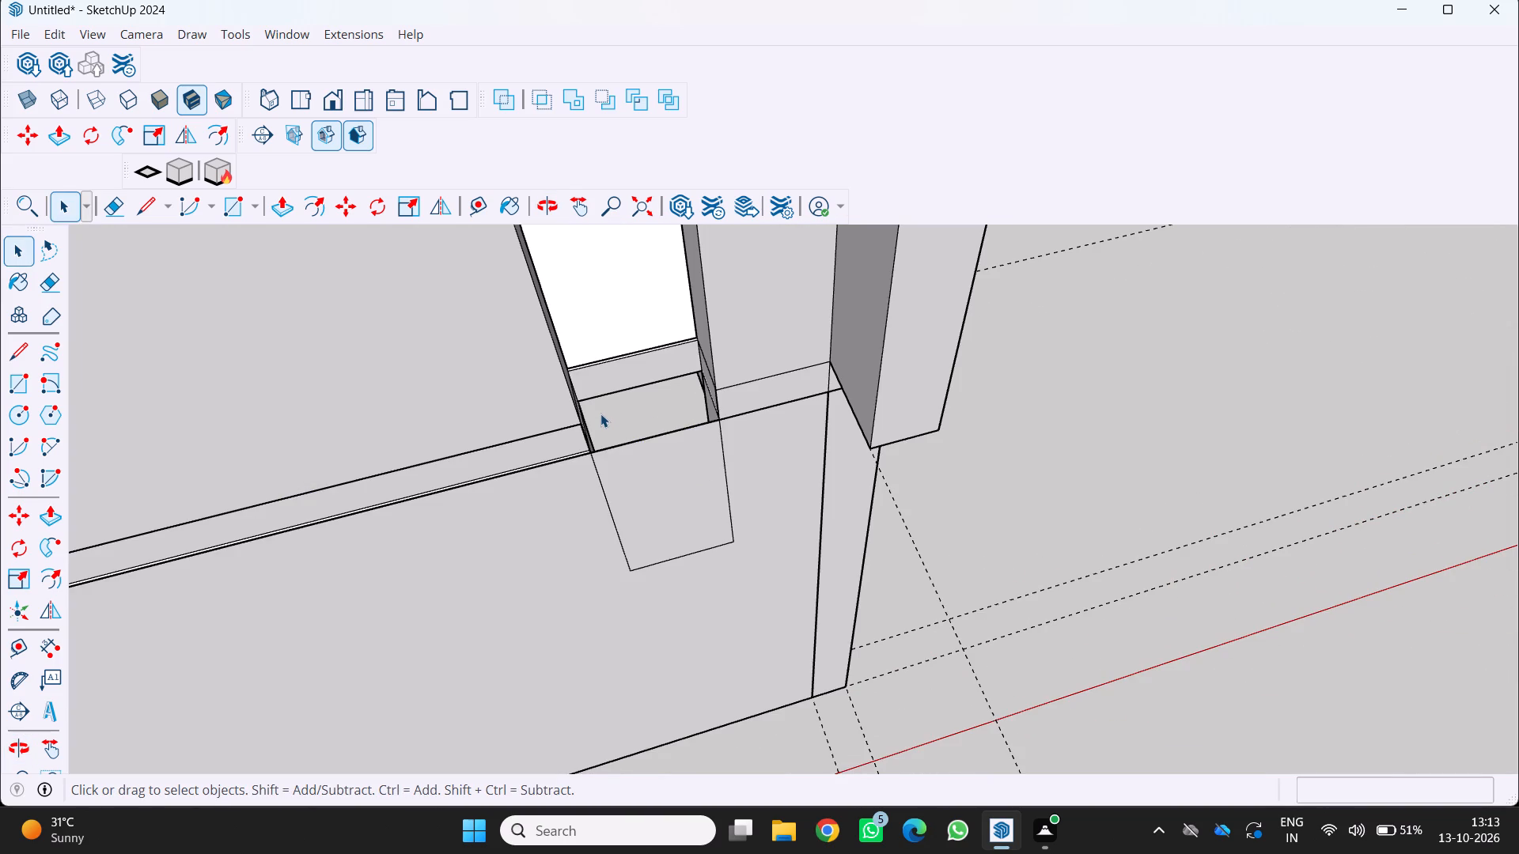
# Push/Pull the recessed slab-edge face at the base of the narrow opening back outward by about 8 9/16".
pyautogui.moveTo(633, 439); pyautogui.dragTo(588, 307, button='middle')
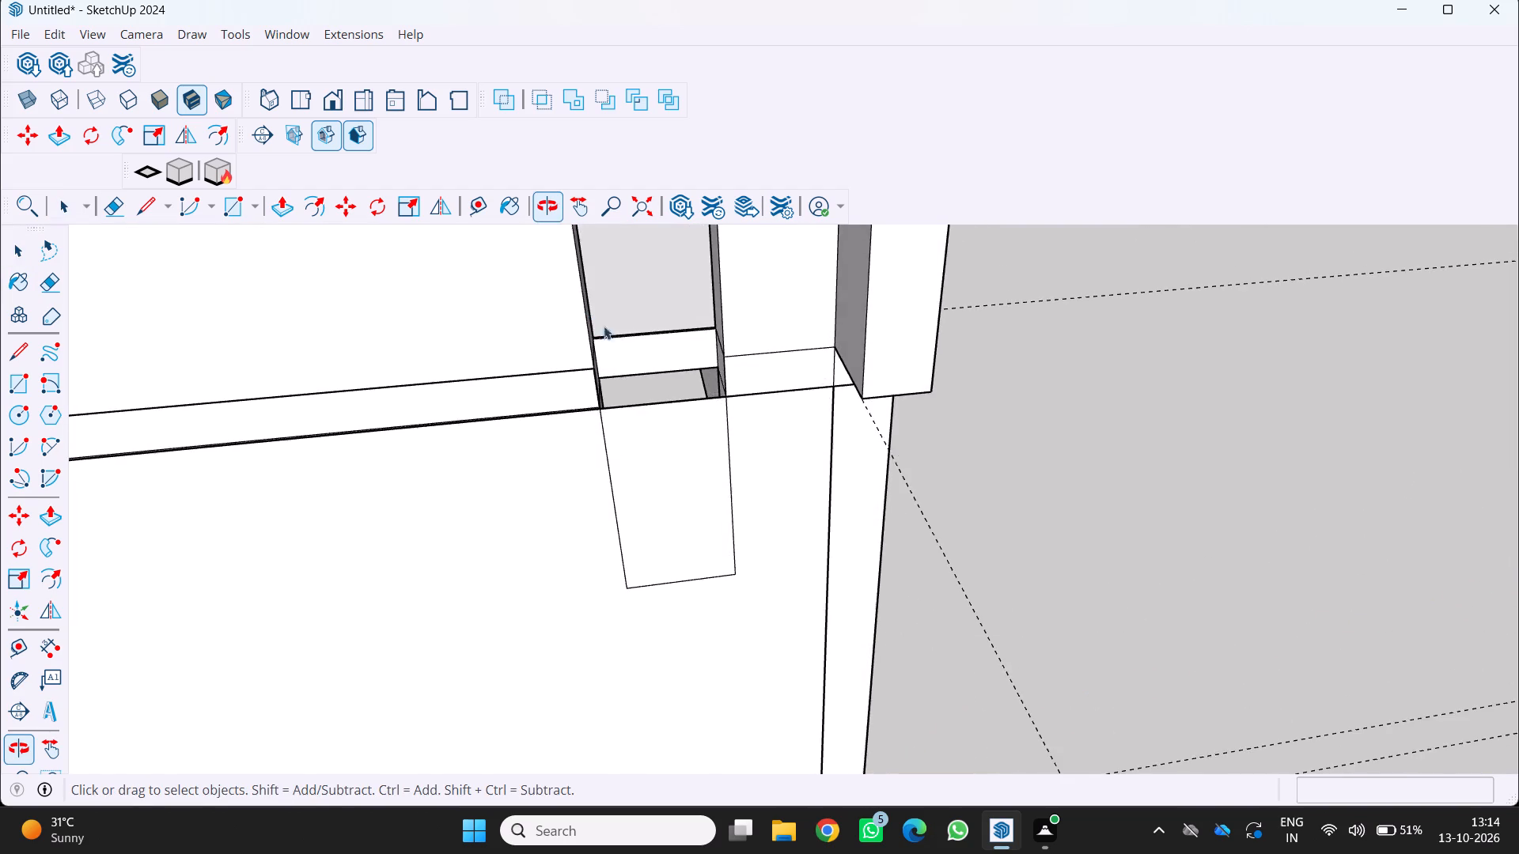
pyautogui.scroll(-3, 616, 348)
pyautogui.moveTo(618, 351); pyautogui.dragTo(628, 238, button='middle')
pyautogui.scroll(-3, 618, 458)
pyautogui.moveTo(633, 512); pyautogui.dragTo(637, 551, button='middle')
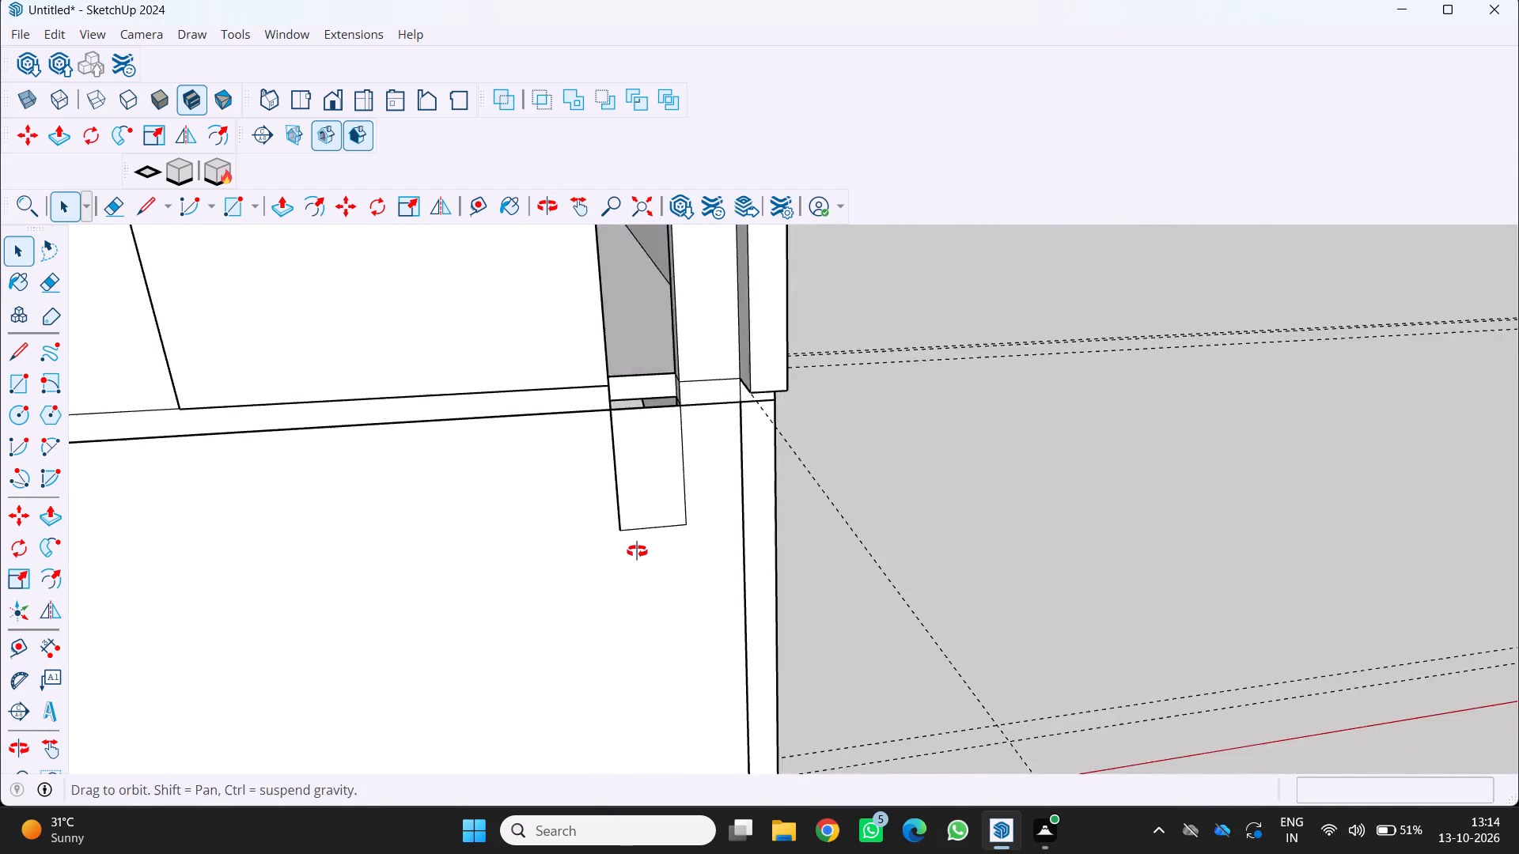
pyautogui.moveTo(637, 551); pyautogui.dragTo(642, 578, button='middle')
pyautogui.scroll(-2, 641, 572)
pyautogui.moveTo(625, 554); pyautogui.dragTo(606, 381, button='middle')
pyautogui.scroll(3, 642, 383)
pyautogui.moveTo(642, 384); pyautogui.dragTo(640, 452, button='middle')
pyautogui.scroll(-8, 640, 452)
pyautogui.moveTo(648, 520); pyautogui.dragTo(637, 527, button='middle')
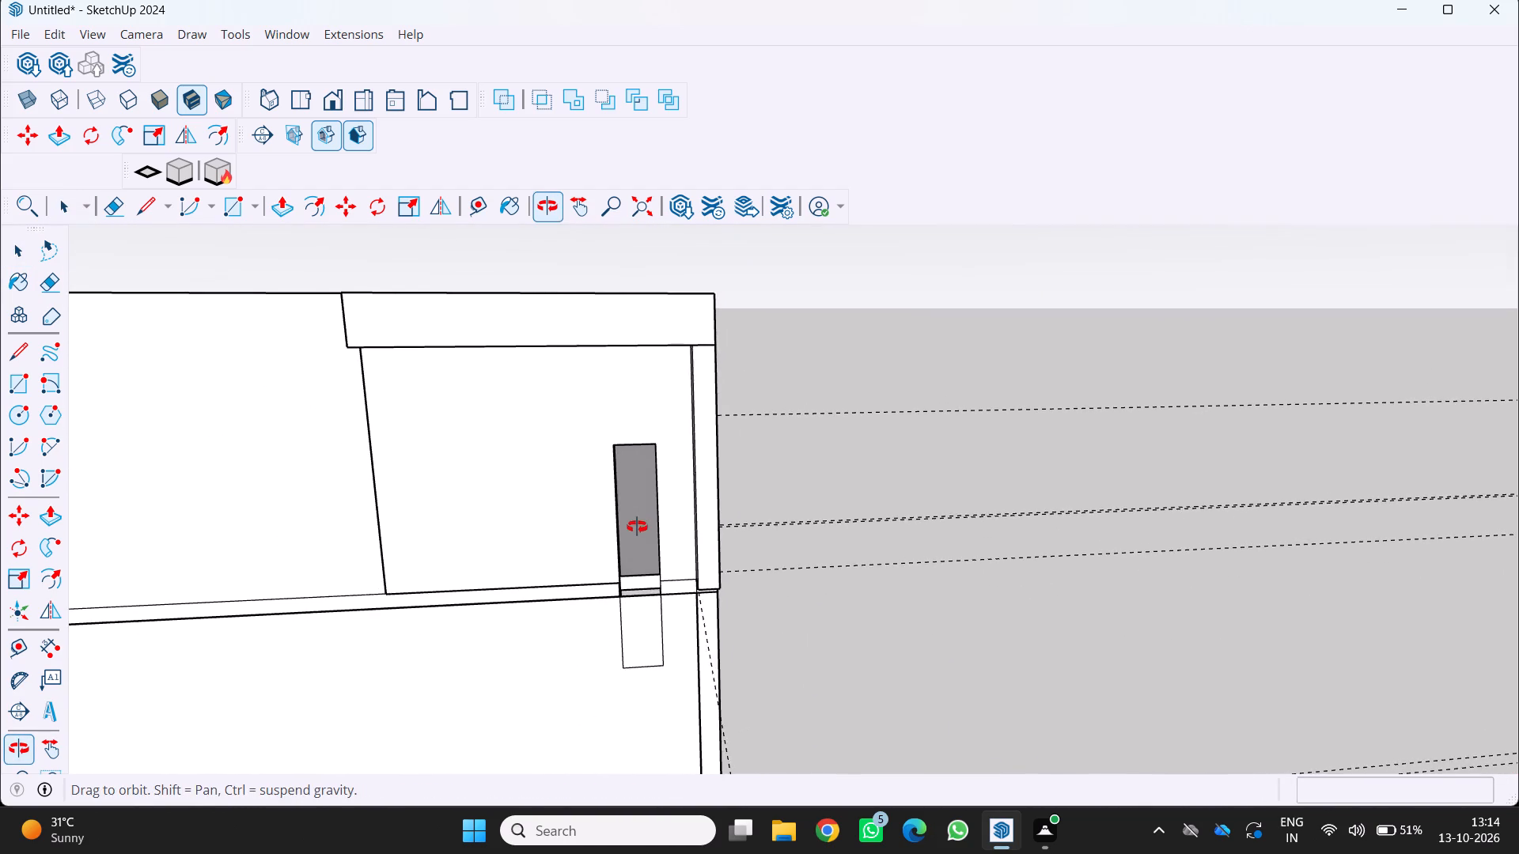
pyautogui.moveTo(637, 527); pyautogui.dragTo(623, 556, button='middle')
pyautogui.middleClick(623, 557)
pyautogui.scroll(3, 634, 574)
pyautogui.scroll(-4, 636, 574)
pyautogui.scroll(11, 629, 625)
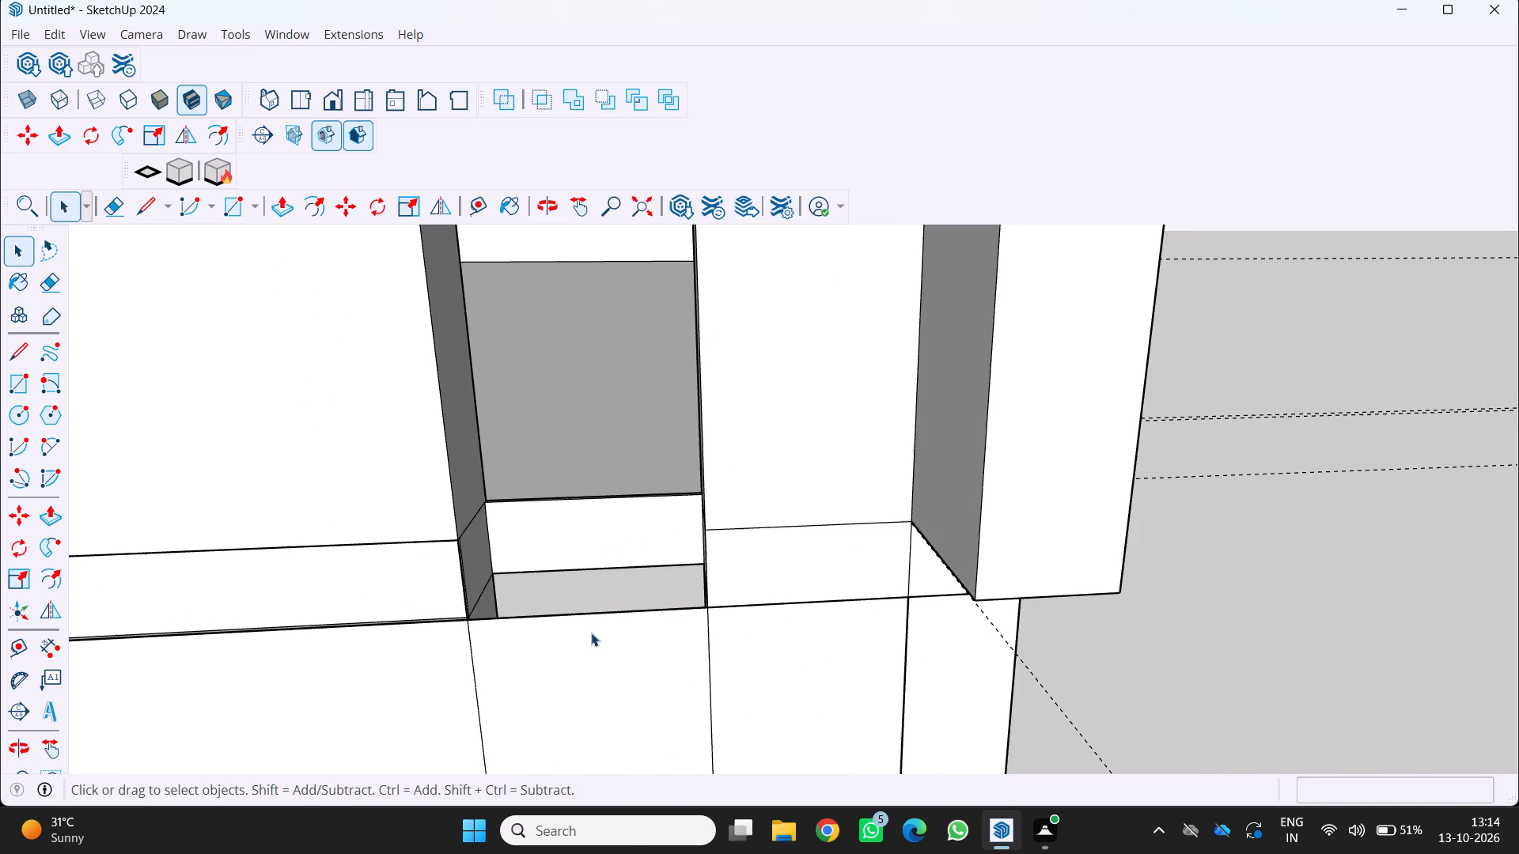
pyautogui.press('p')
pyautogui.click(585, 522)
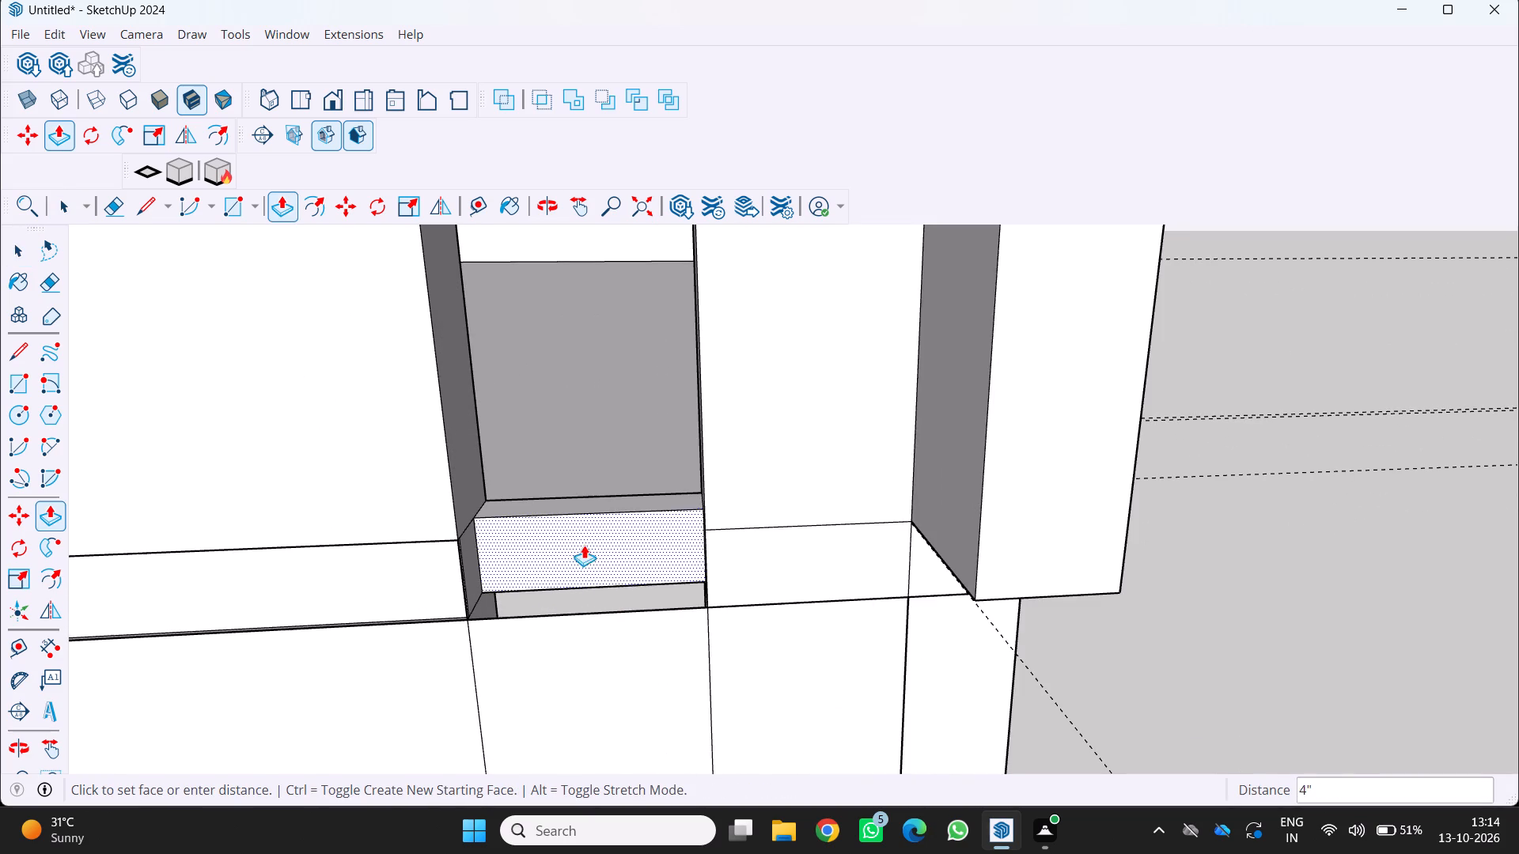
pyautogui.click(596, 578)
pyautogui.scroll(-4, 595, 553)
pyautogui.moveTo(595, 554); pyautogui.dragTo(611, 402, button='middle')
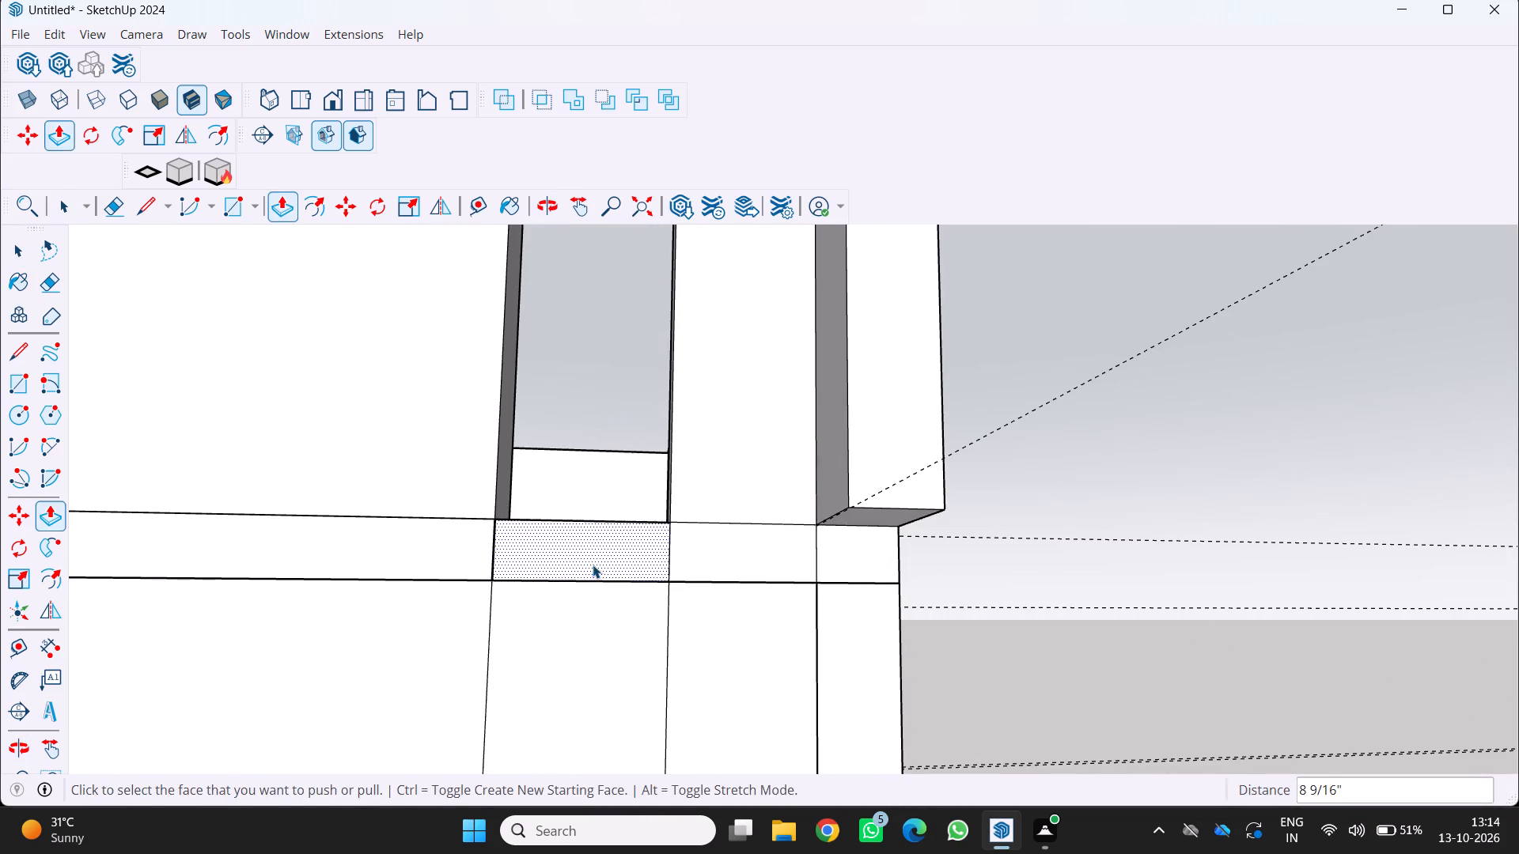
pyautogui.press('space')
pyautogui.press('space')
pyautogui.scroll(-3, 589, 546)
pyautogui.moveTo(583, 548); pyautogui.dragTo(554, 633, button='middle')
pyautogui.scroll(-3, 554, 633)
pyautogui.press('space')
pyautogui.press('space')
pyautogui.click(922, 669)
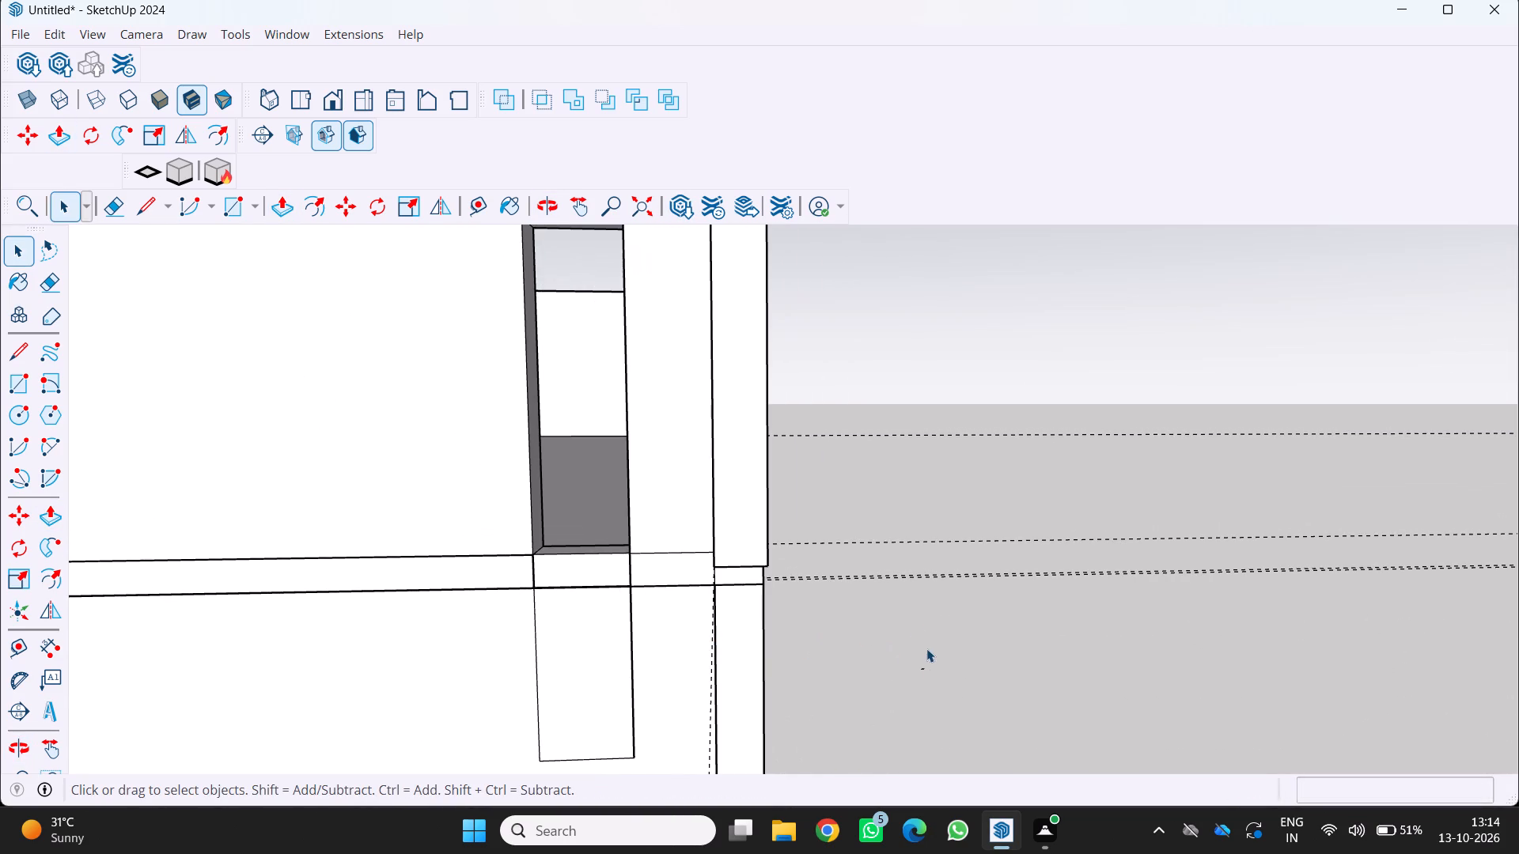
pyautogui.scroll(-4, 914, 624)
pyautogui.moveTo(914, 624); pyautogui.dragTo(896, 591, button='middle')
pyautogui.scroll(3, 794, 496)
pyautogui.scroll(-4, 646, 507)
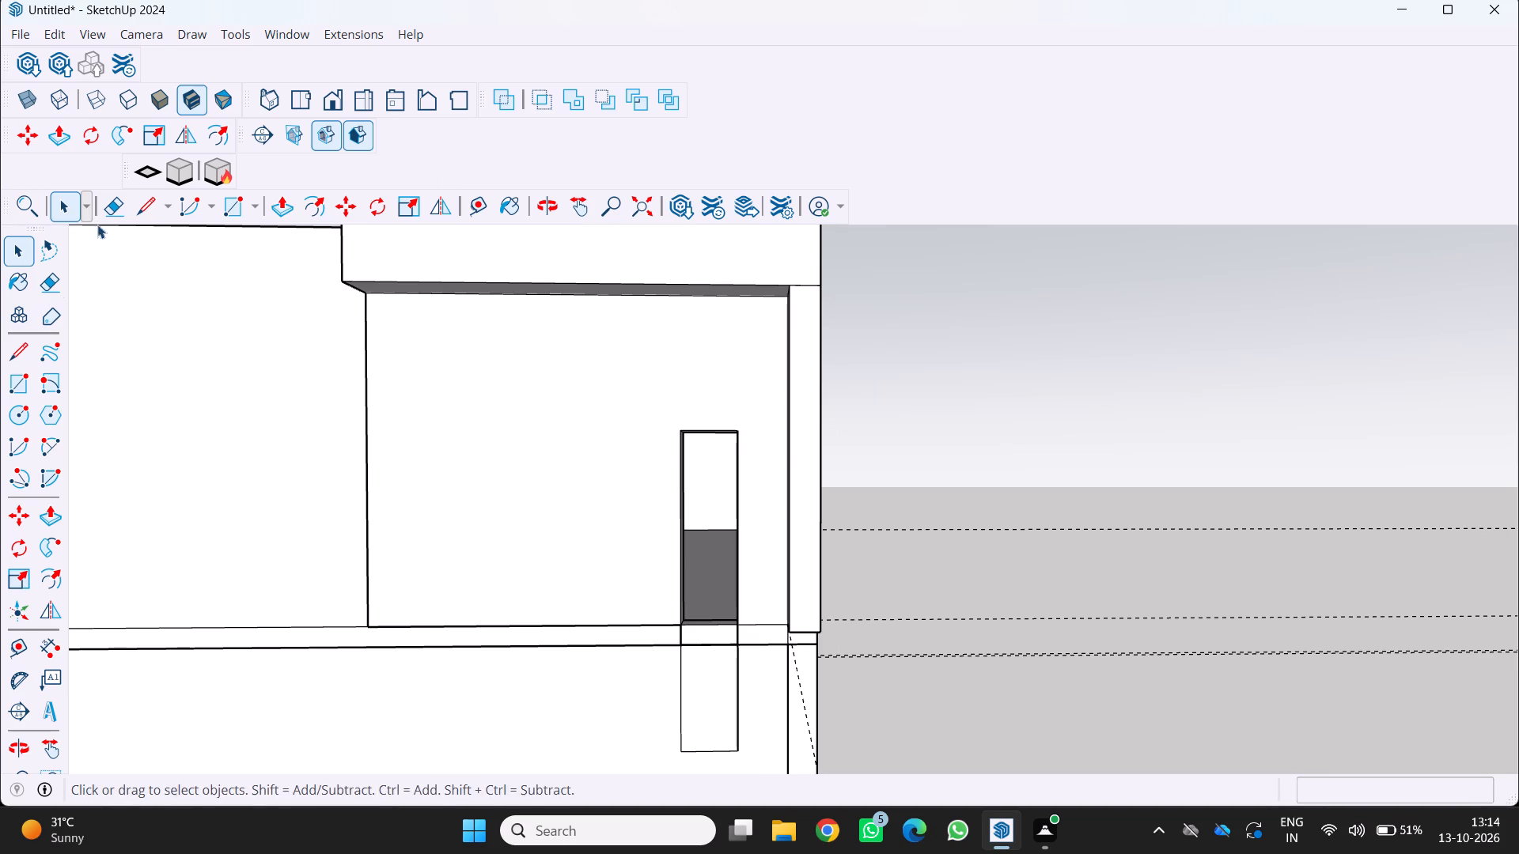
# Search the 3D Warehouse for "GLASS RAIL".
pyautogui.click(300, 29)
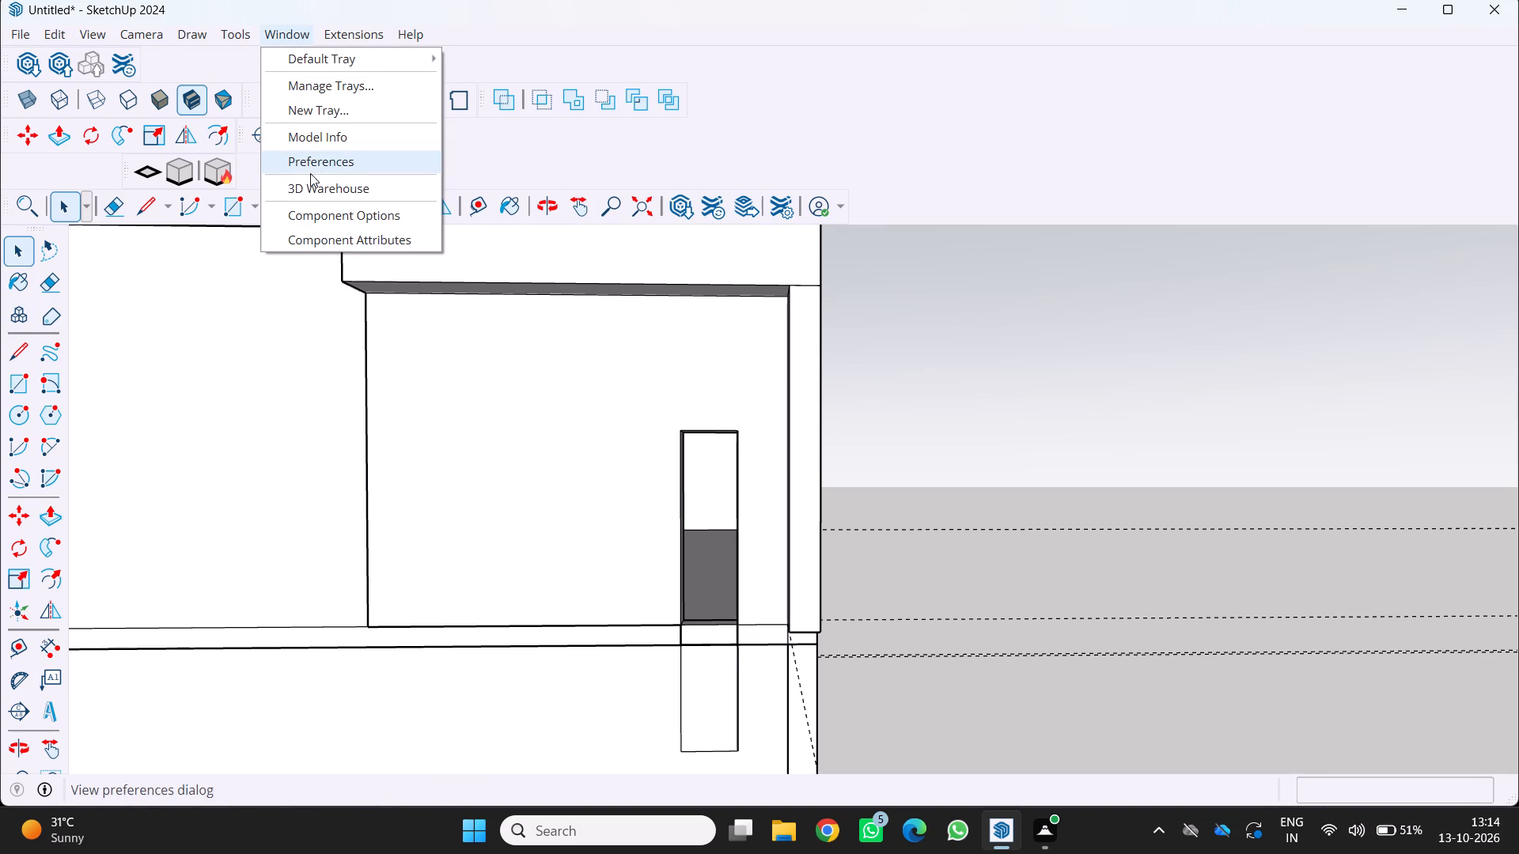
pyautogui.click(319, 180)
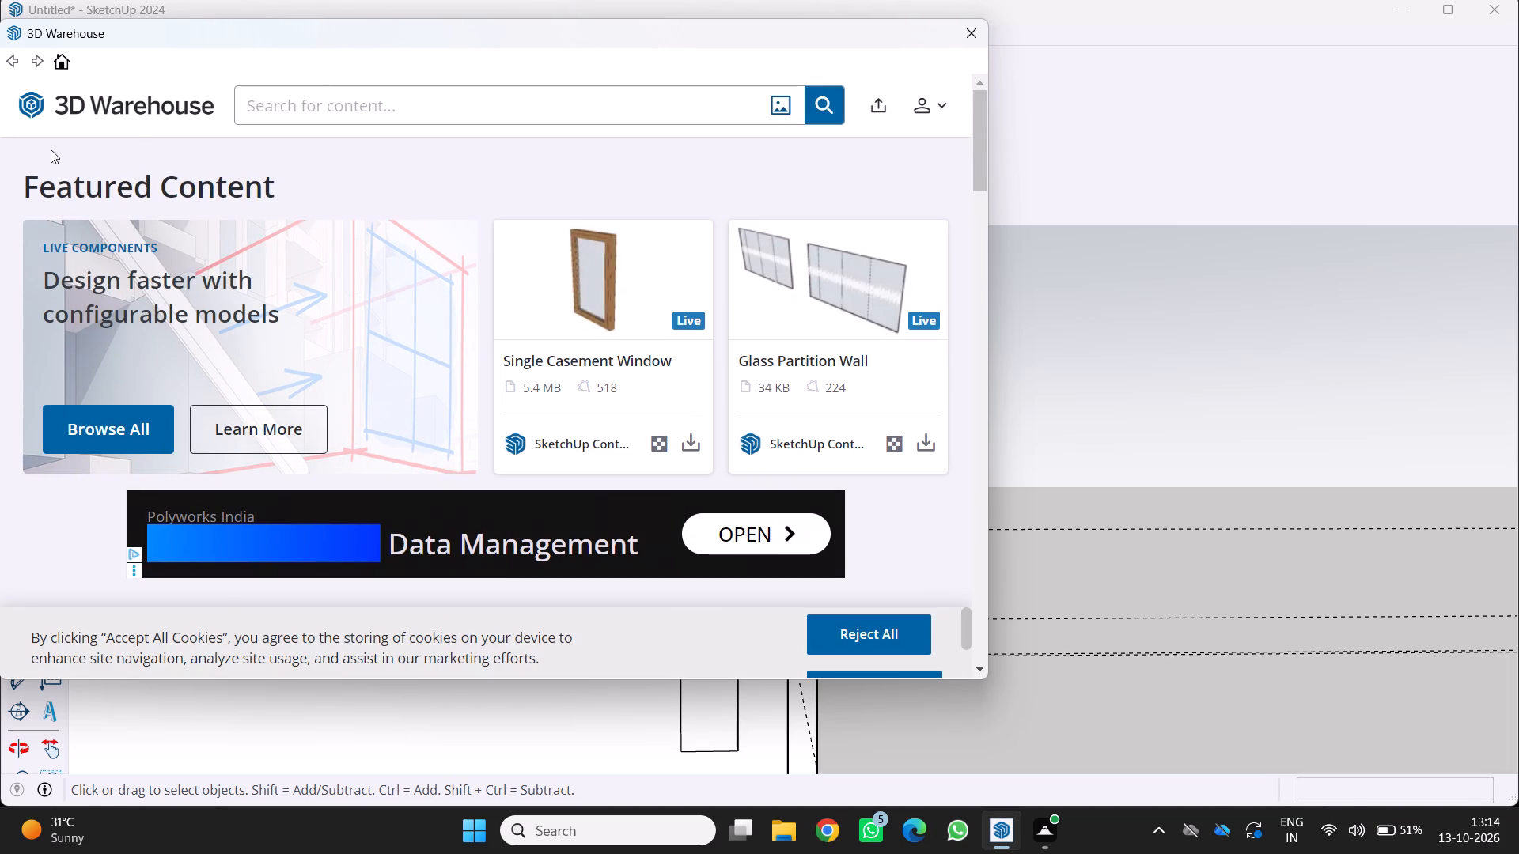
pyautogui.click(445, 103)
pyautogui.write('GLASS')
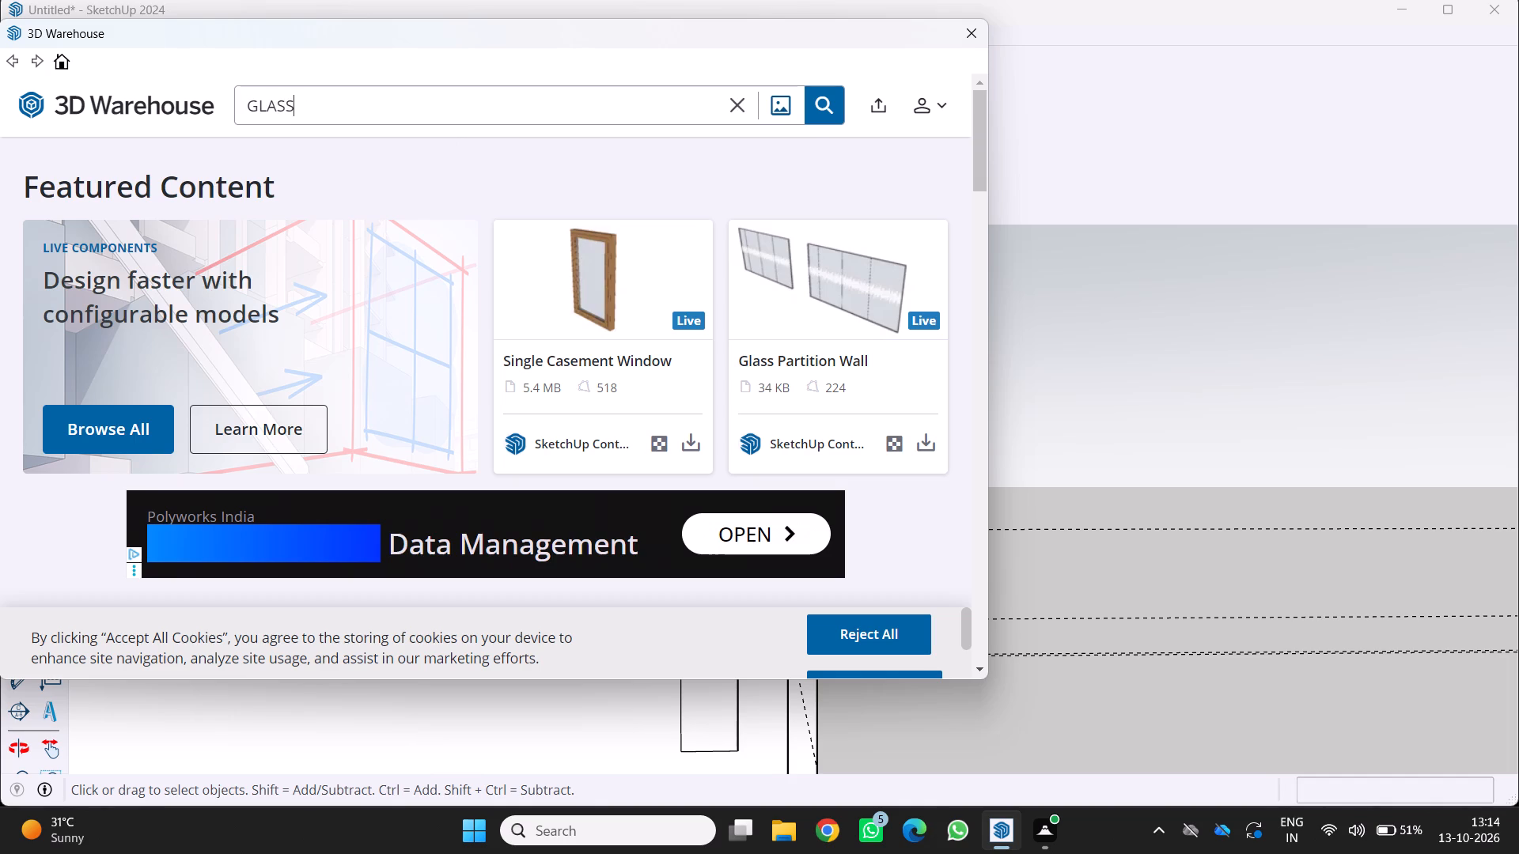
pyautogui.press('space')
pyautogui.press('r')
pyautogui.press('a')
pyautogui.press('i')
pyautogui.press('l')
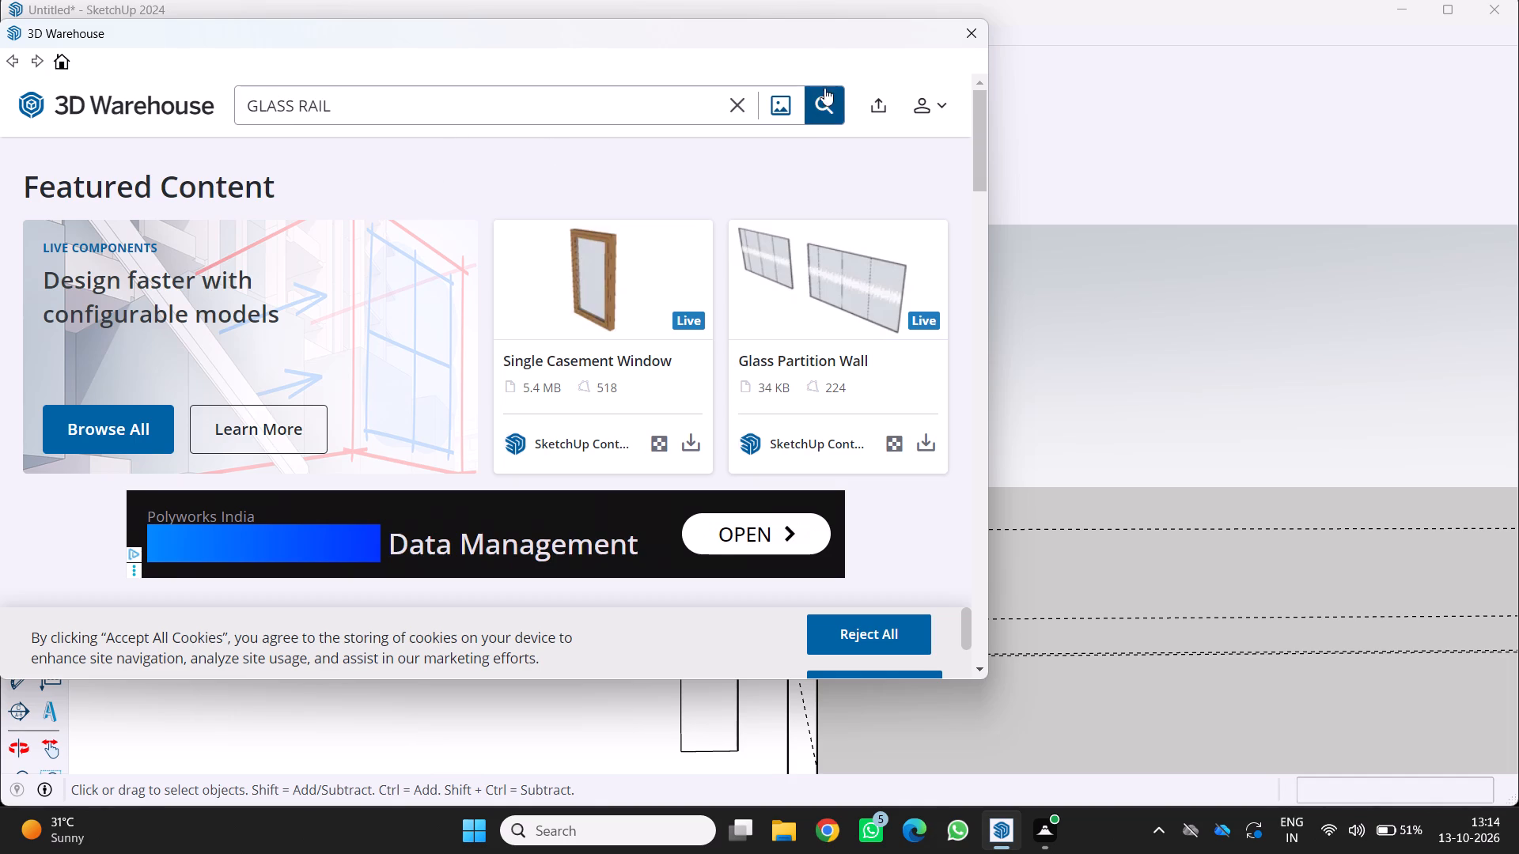
pyautogui.click(824, 96)
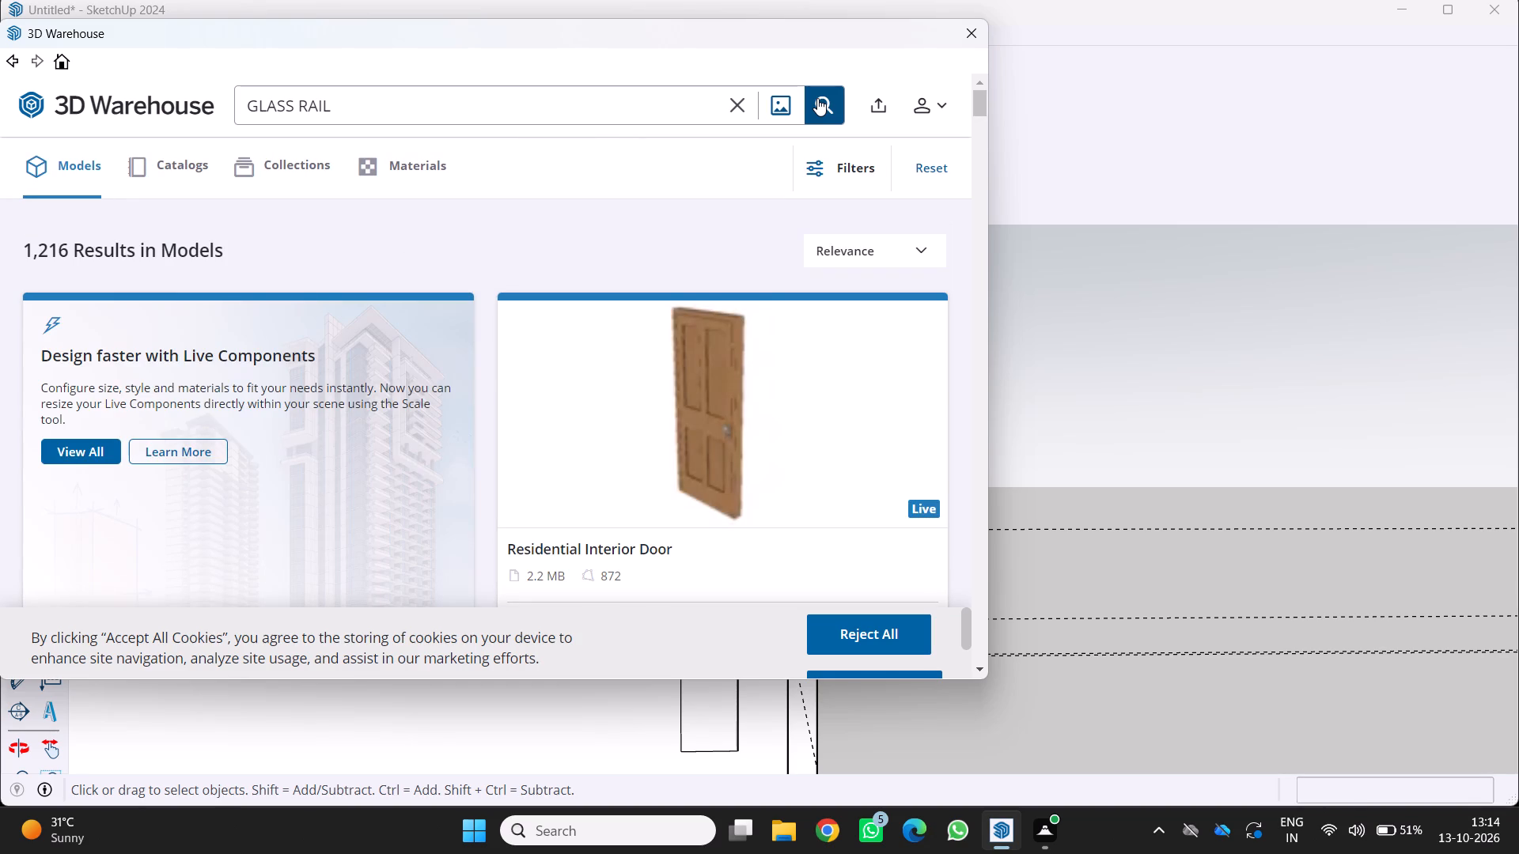
# Browse the glass rail model results for a railing design that would suit the building.
pyautogui.scroll(-1, 691, 165)
pyautogui.scroll(-3, 594, 259)
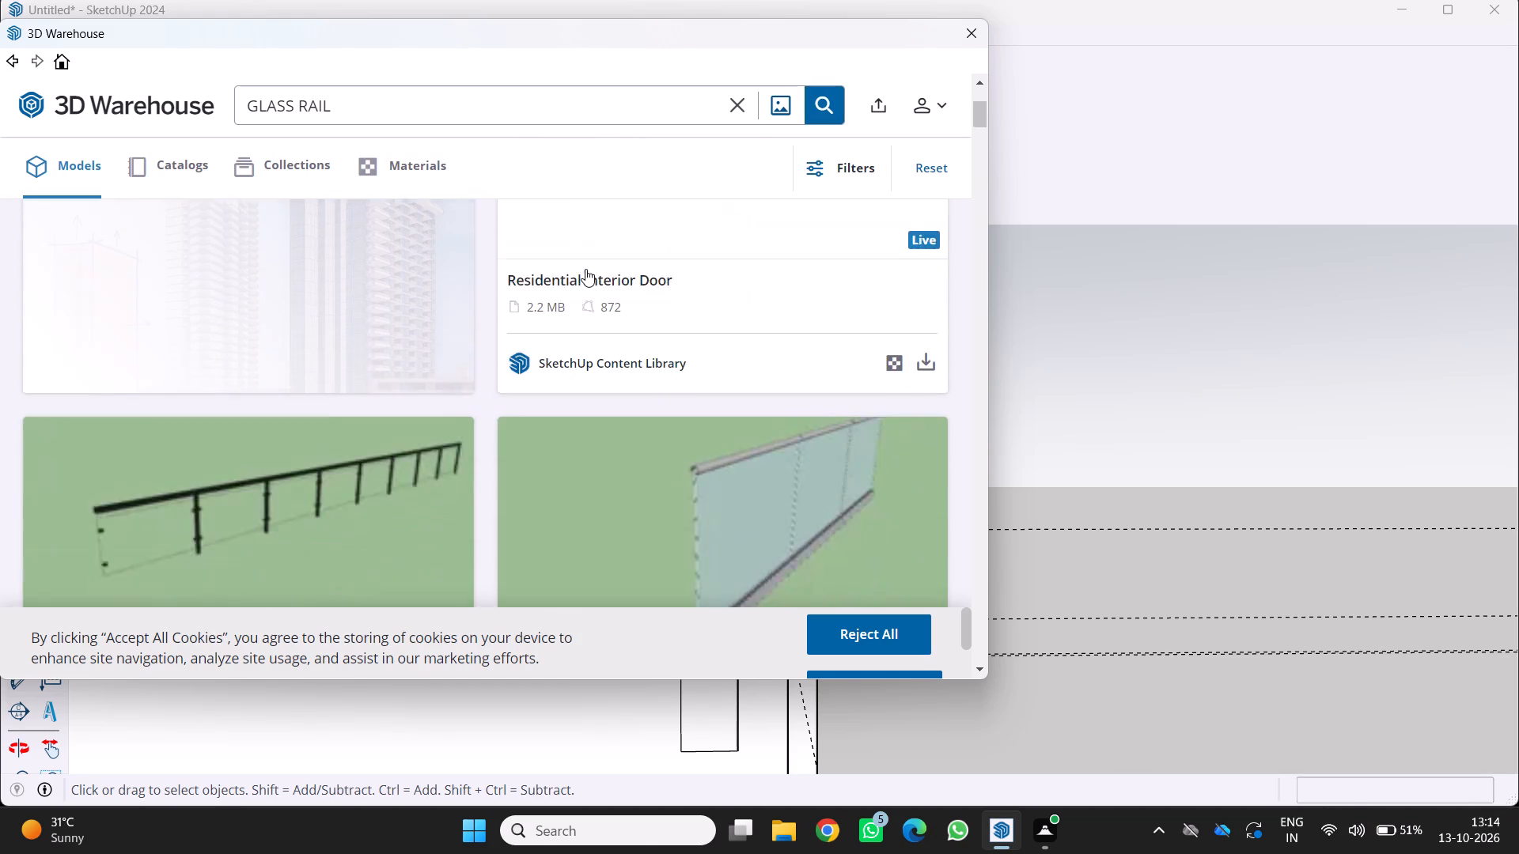
pyautogui.scroll(-6, 582, 267)
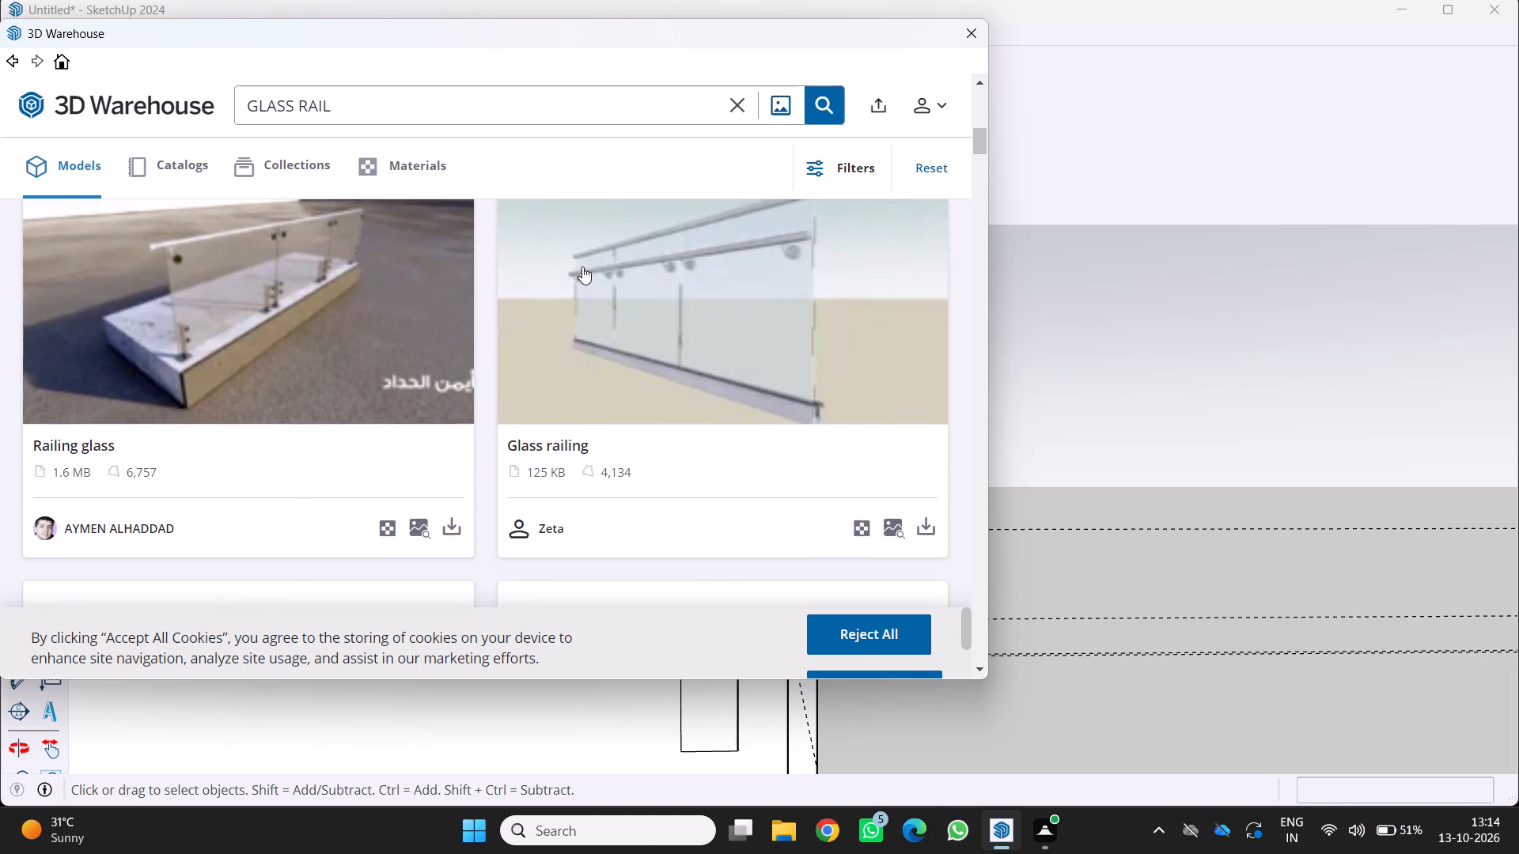
pyautogui.scroll(-6, 582, 266)
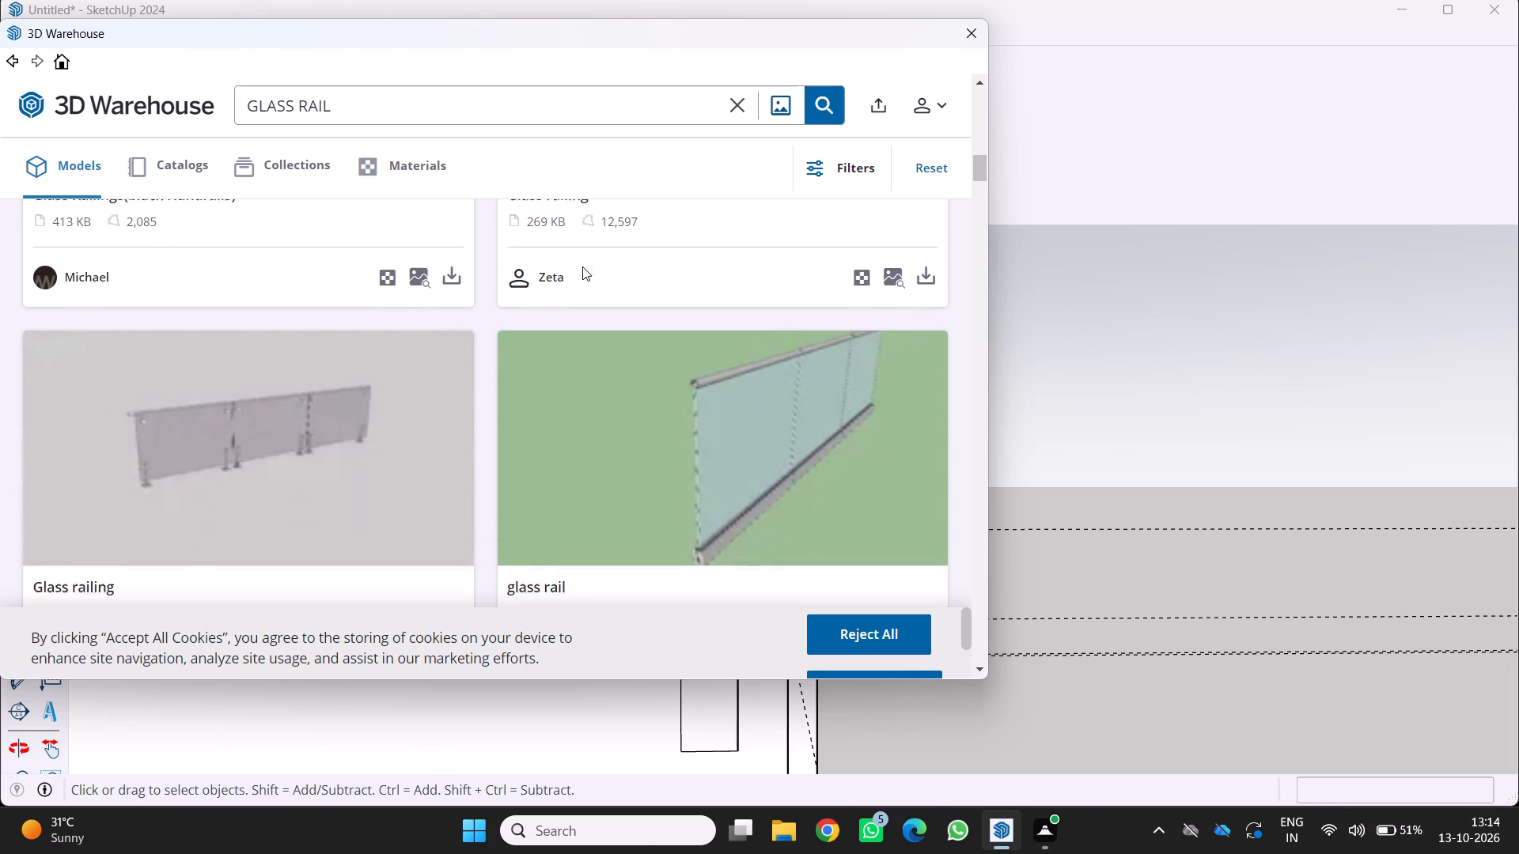
pyautogui.scroll(-4, 580, 270)
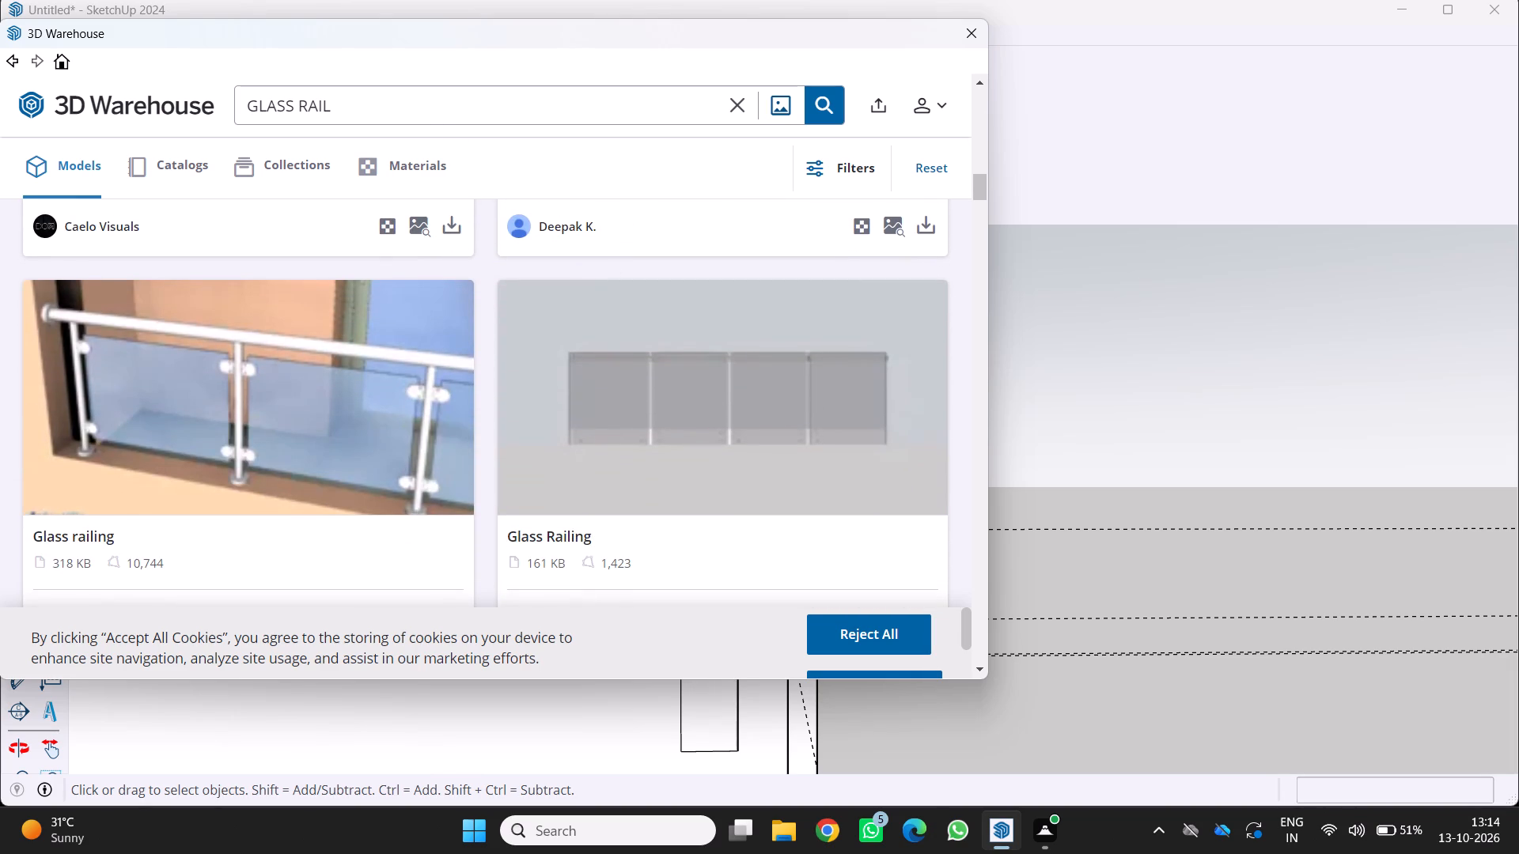
# Change the 3D Warehouse search to "GLASS ELEVATION" and run it.
pyautogui.click(434, 95)
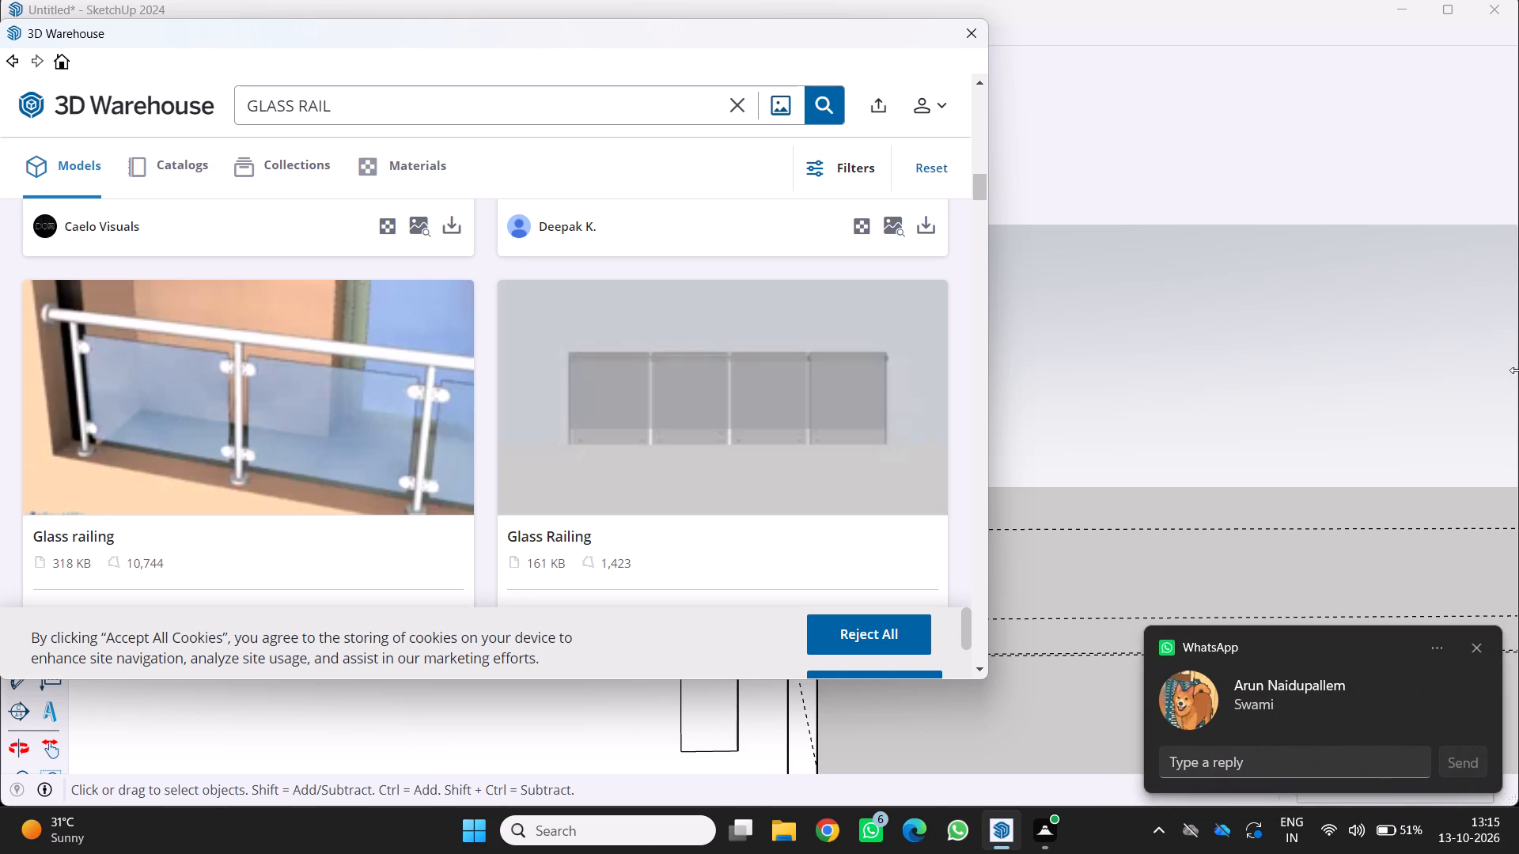
pyautogui.click(1479, 644)
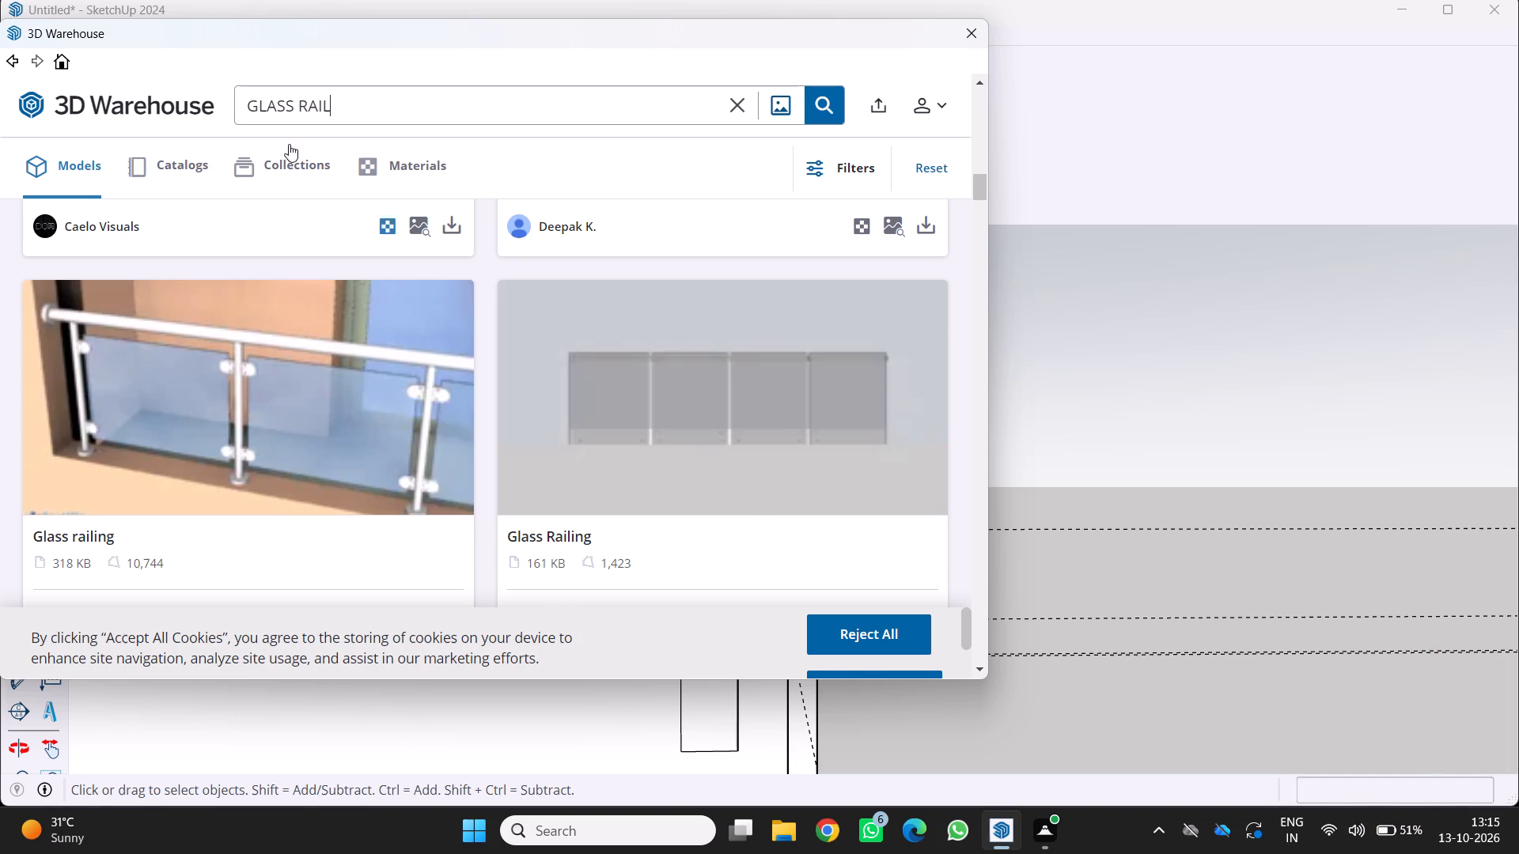
pyautogui.click(388, 97)
pyautogui.press('BackSpace')
pyautogui.press('BackSpace')
pyautogui.press('BackSpace')
pyautogui.press('BackSpace')
pyautogui.press('e')
pyautogui.press('l')
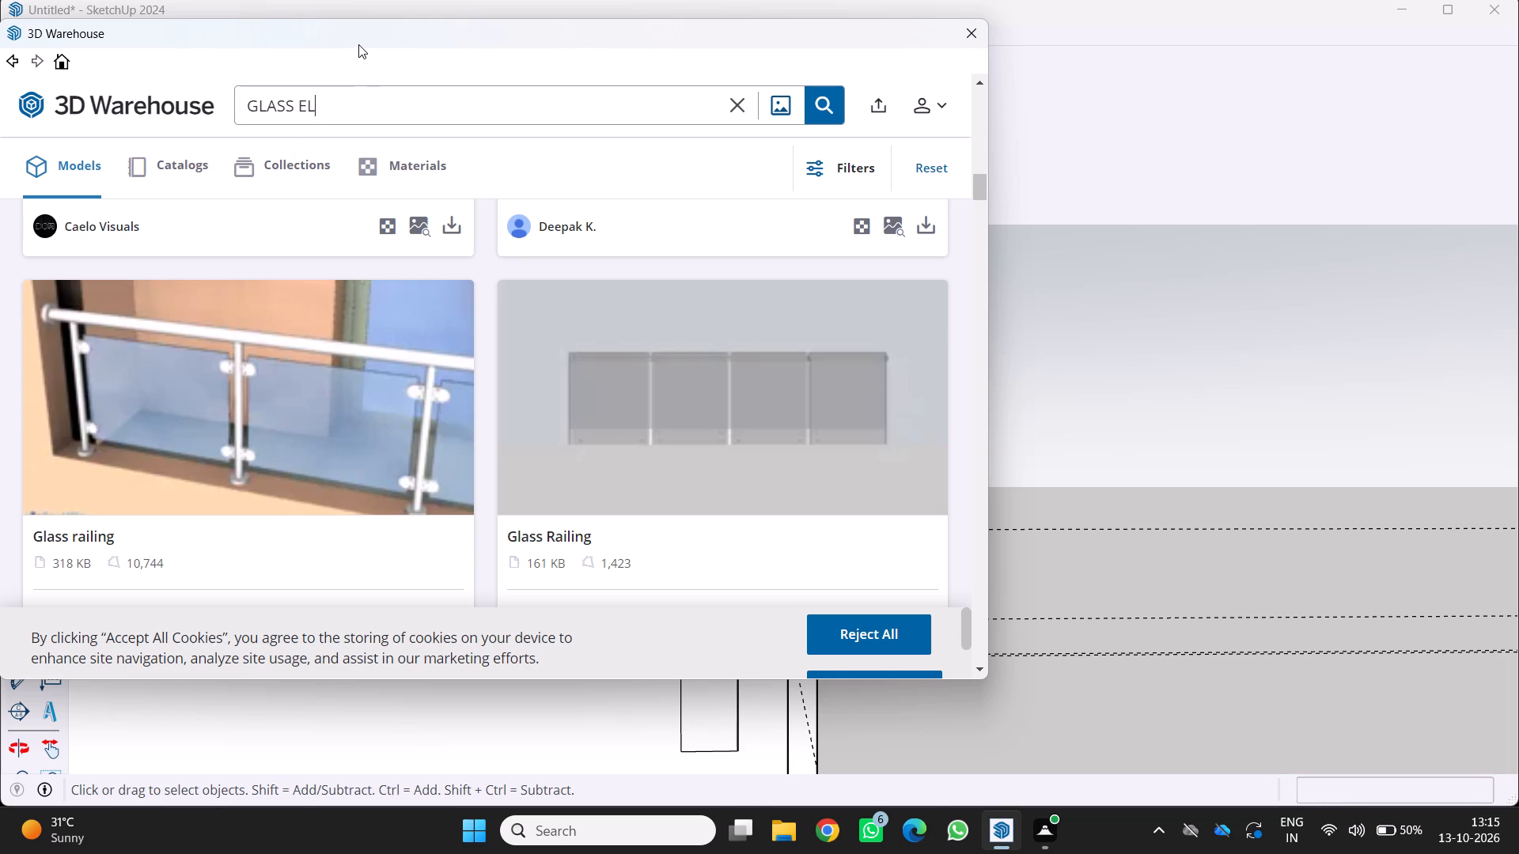
pyautogui.press('e')
pyautogui.press('v')
pyautogui.press('a')
pyautogui.press('t')
pyautogui.press('i')
pyautogui.press('o')
pyautogui.press('n')
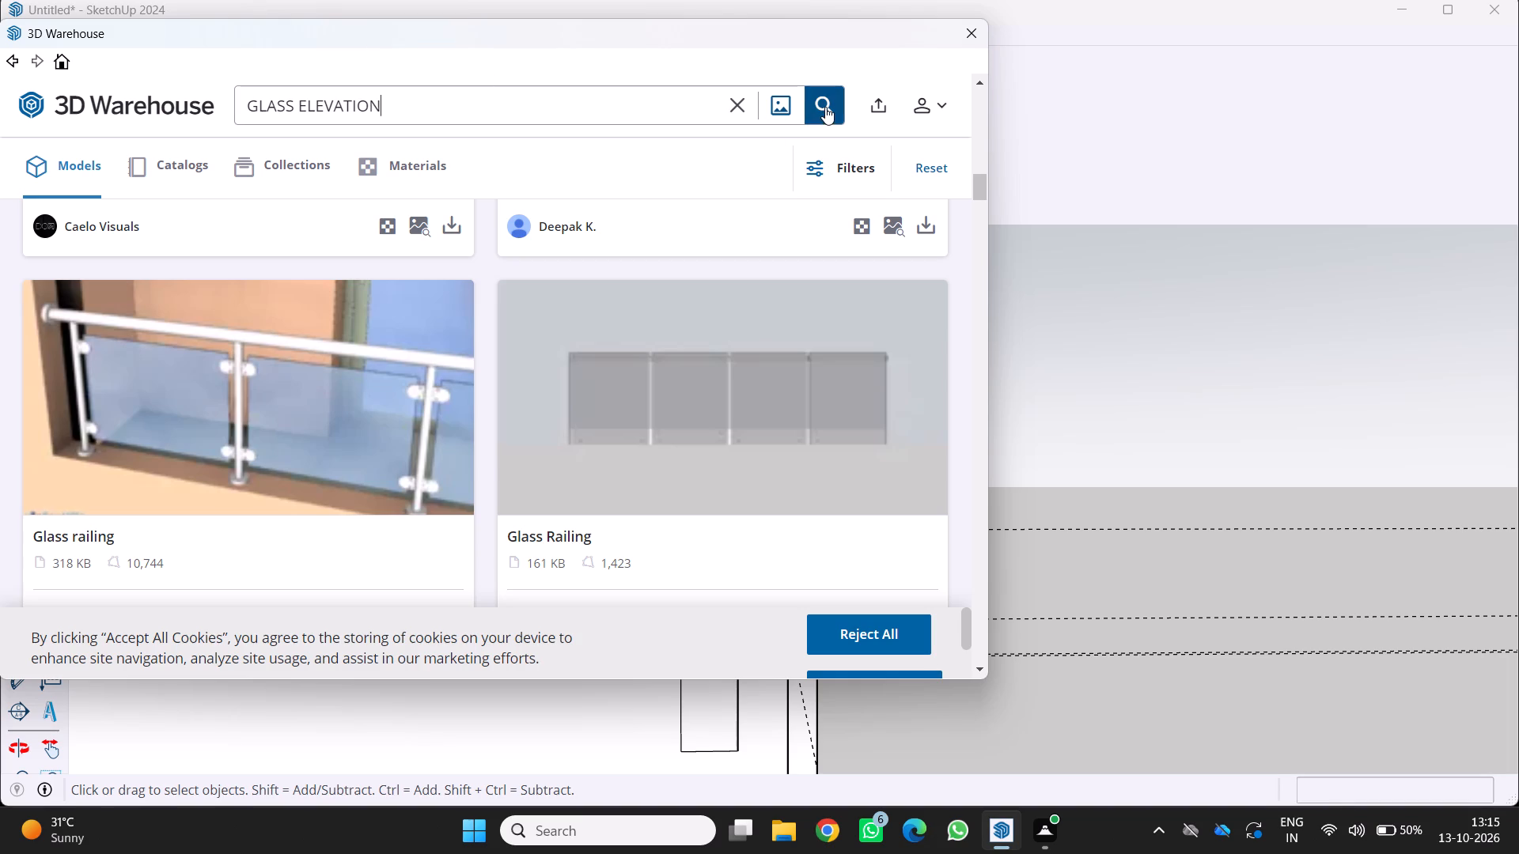
pyautogui.click(825, 107)
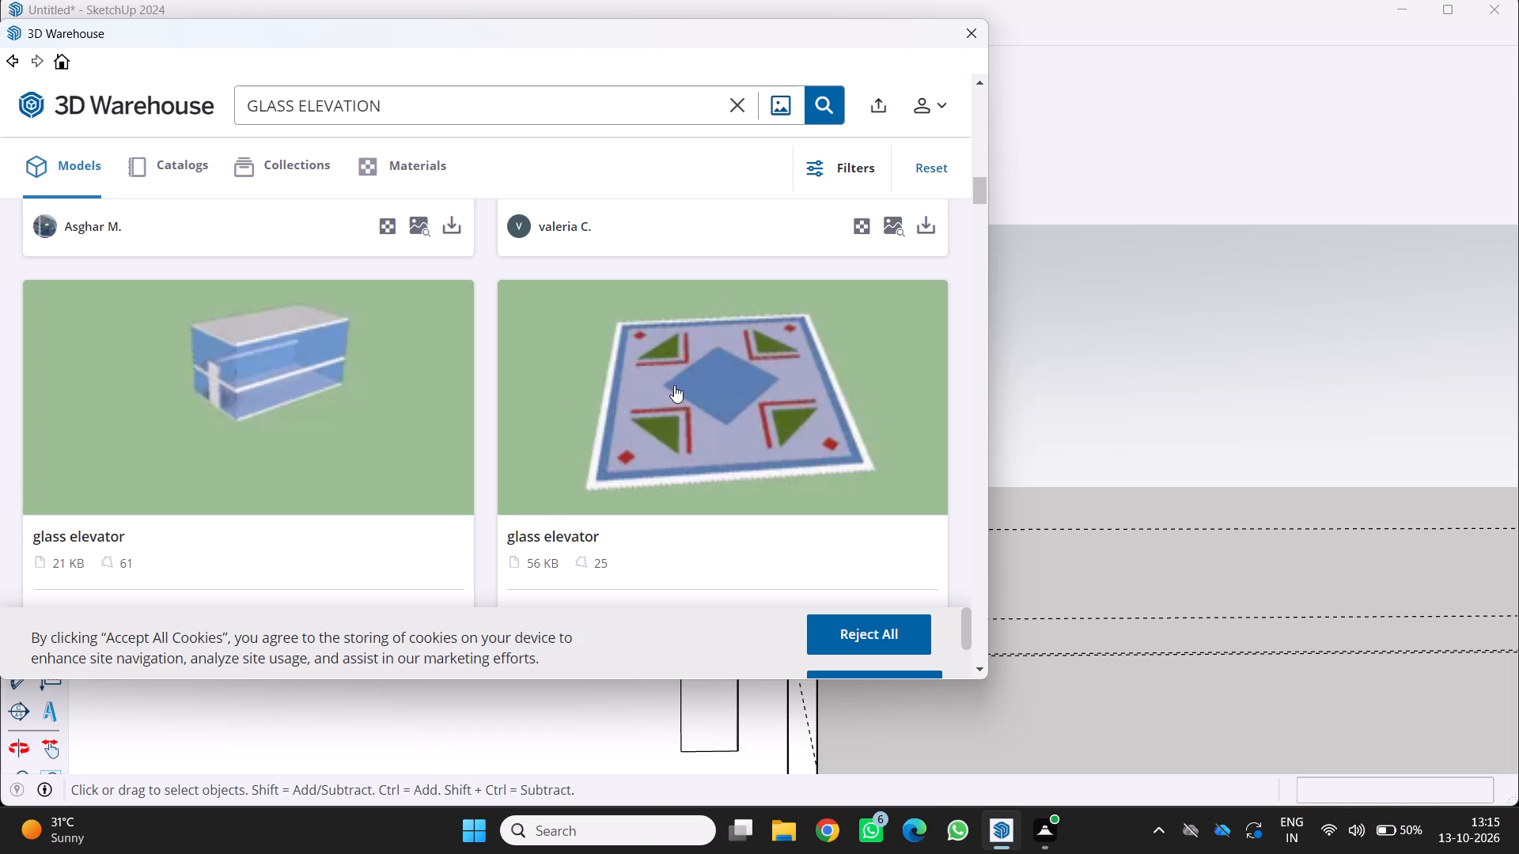
# Browse the glass elevation model results for a glass facade or frame design that would suit the building's narrow front opening.
pyautogui.scroll(-11, 561, 467)
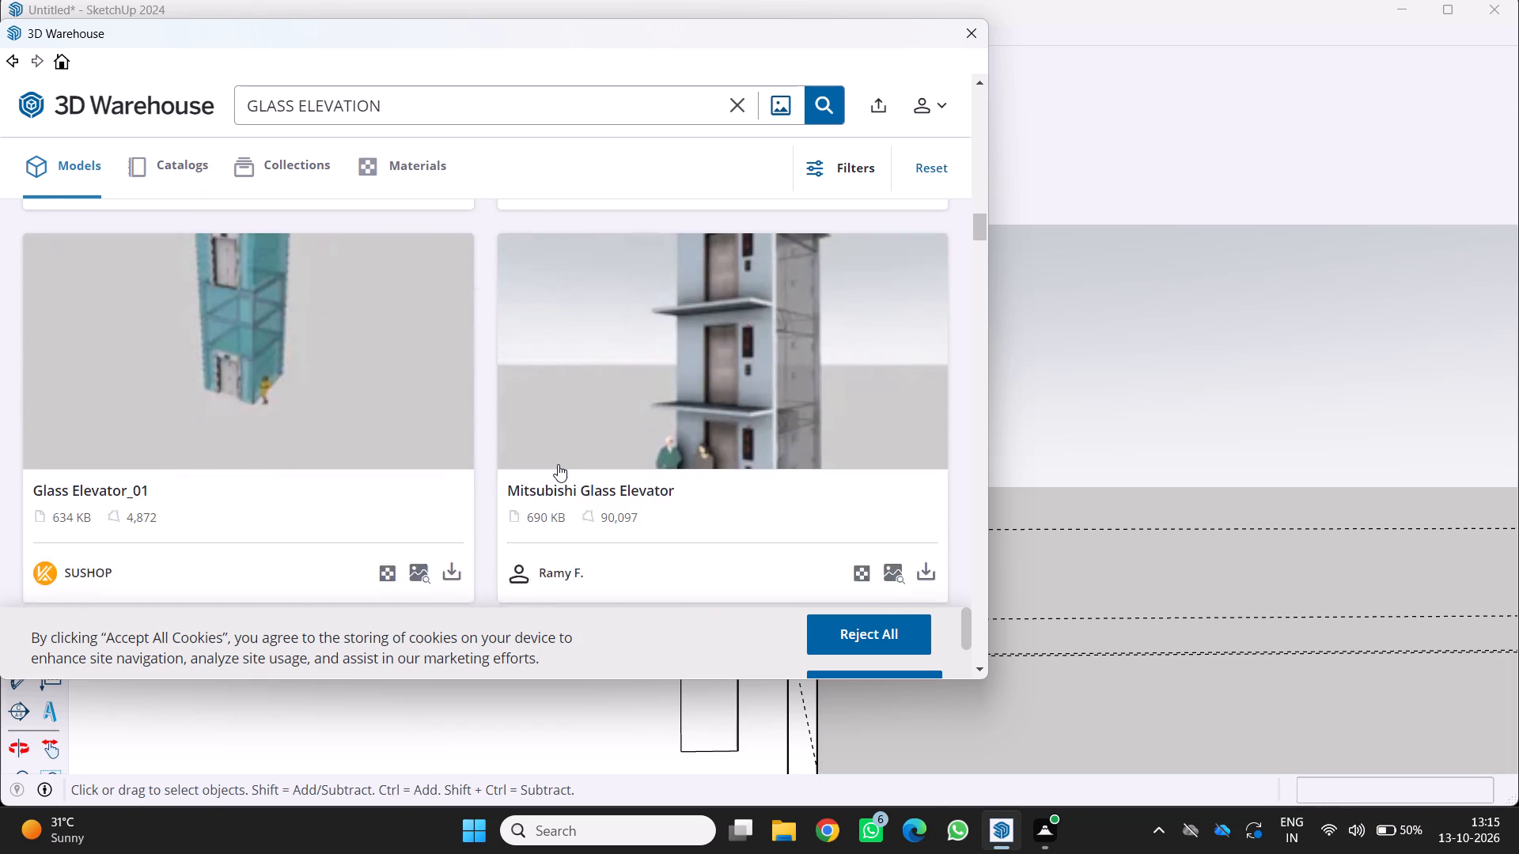
pyautogui.scroll(-10, 558, 464)
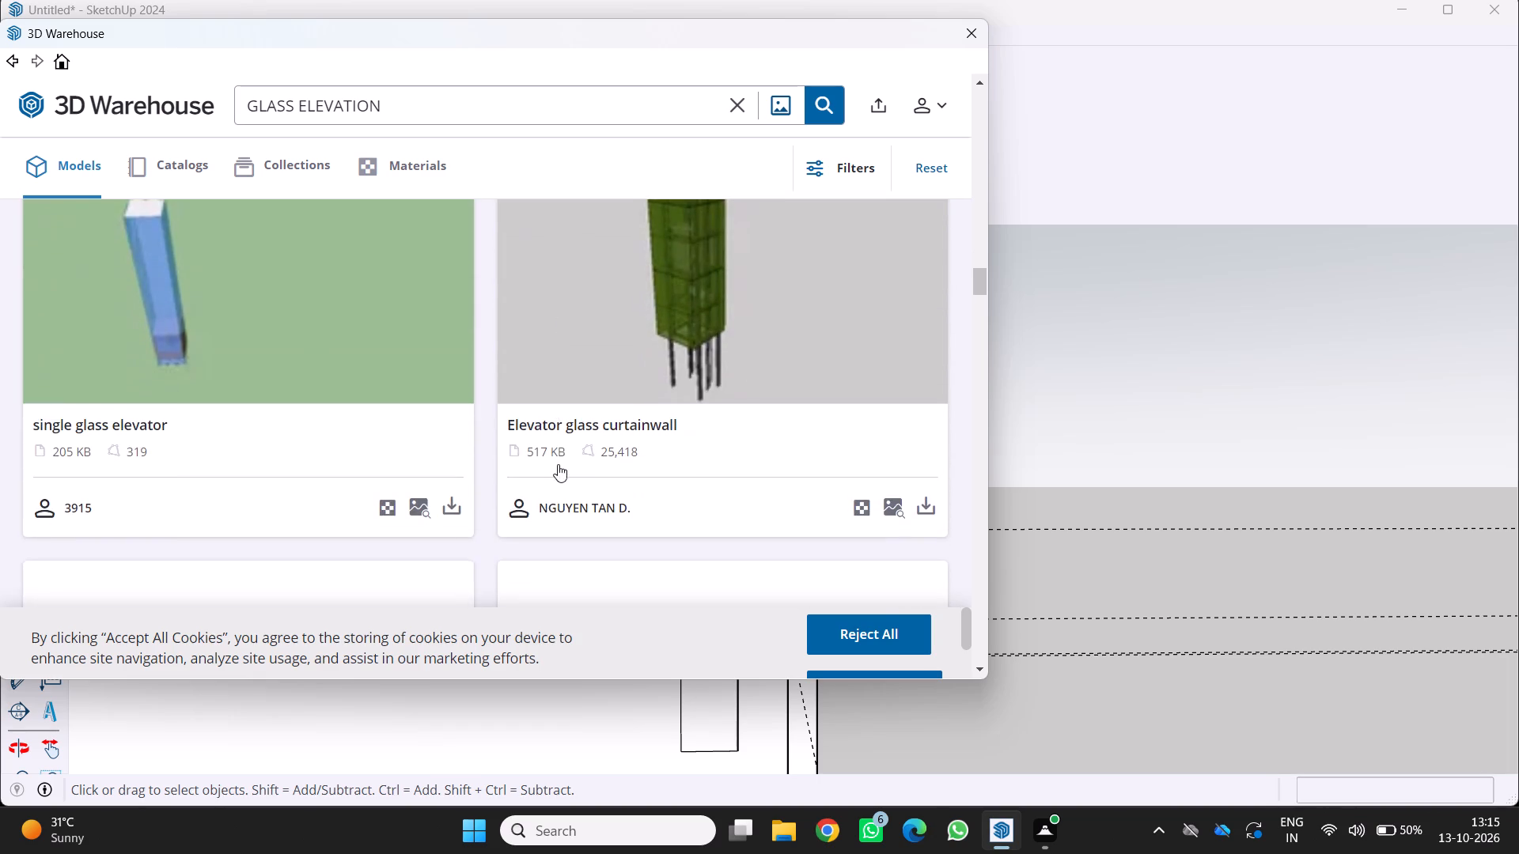
pyautogui.scroll(-12, 558, 464)
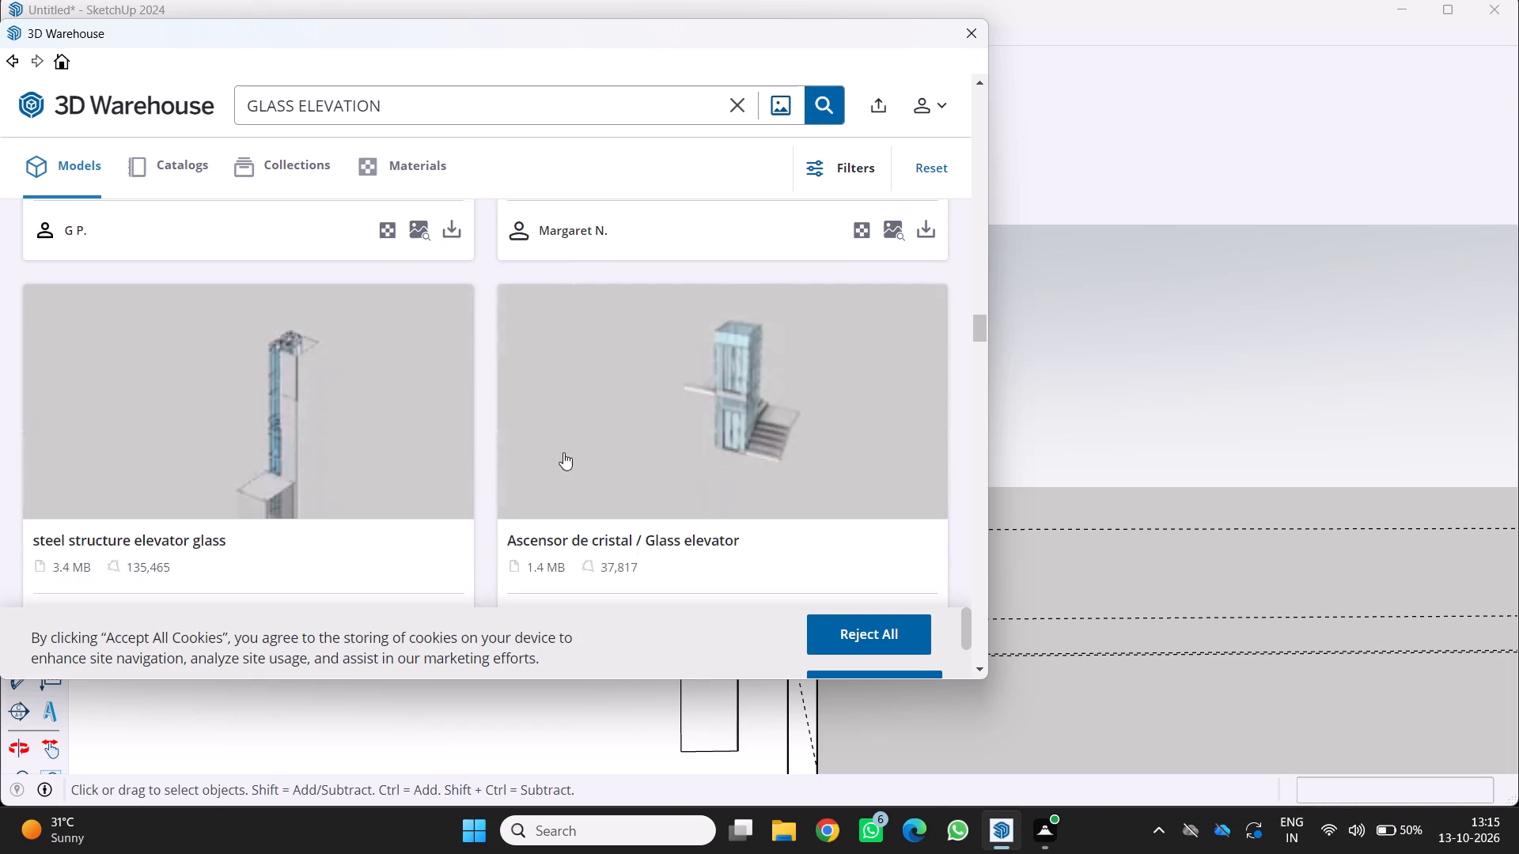
pyautogui.scroll(-4, 566, 447)
pyautogui.scroll(-1, 685, 379)
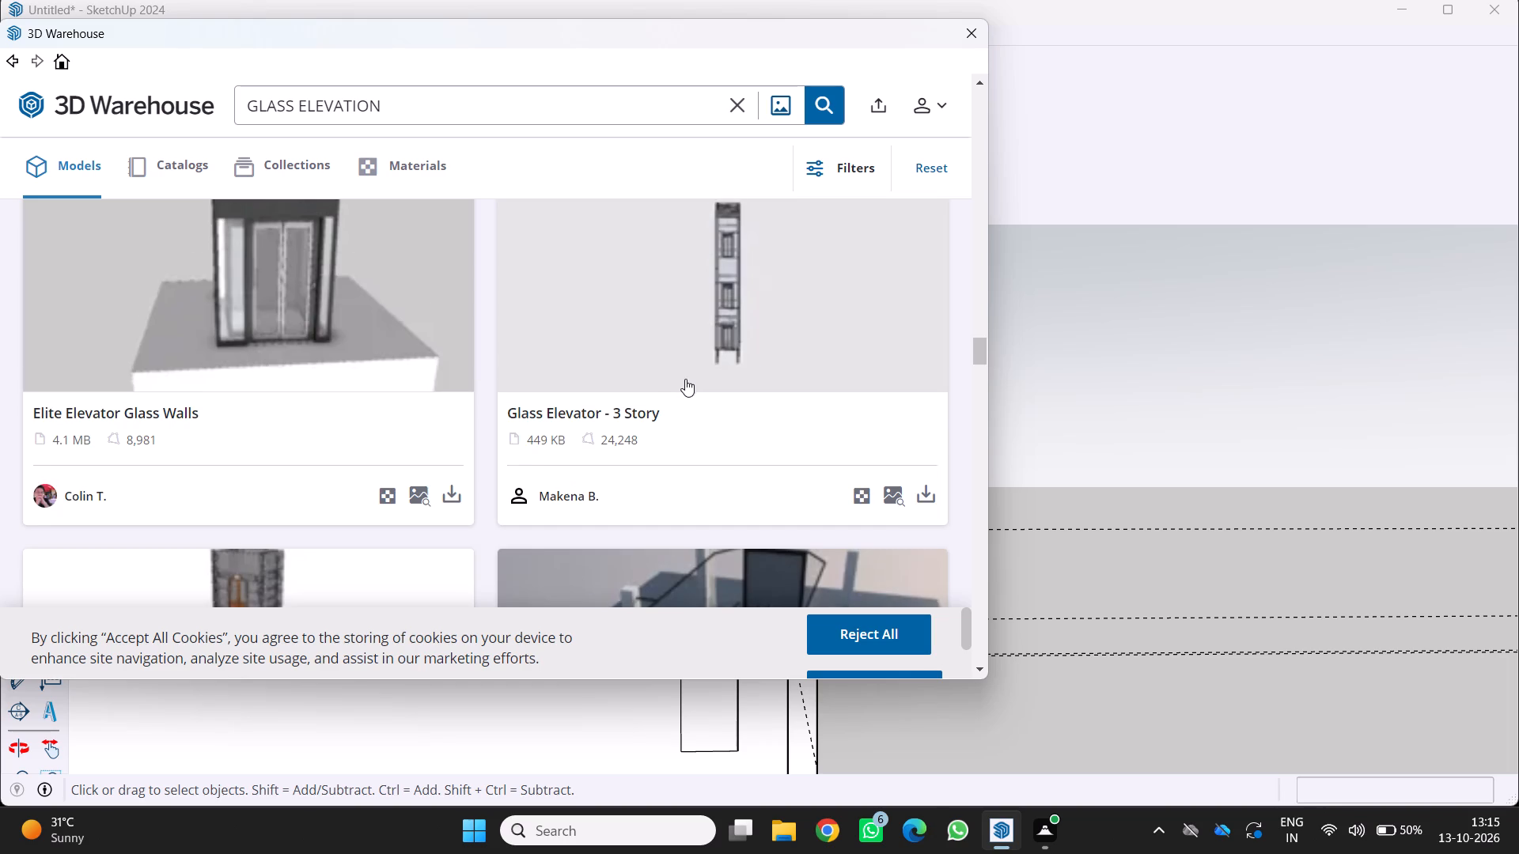
pyautogui.scroll(-5, 685, 379)
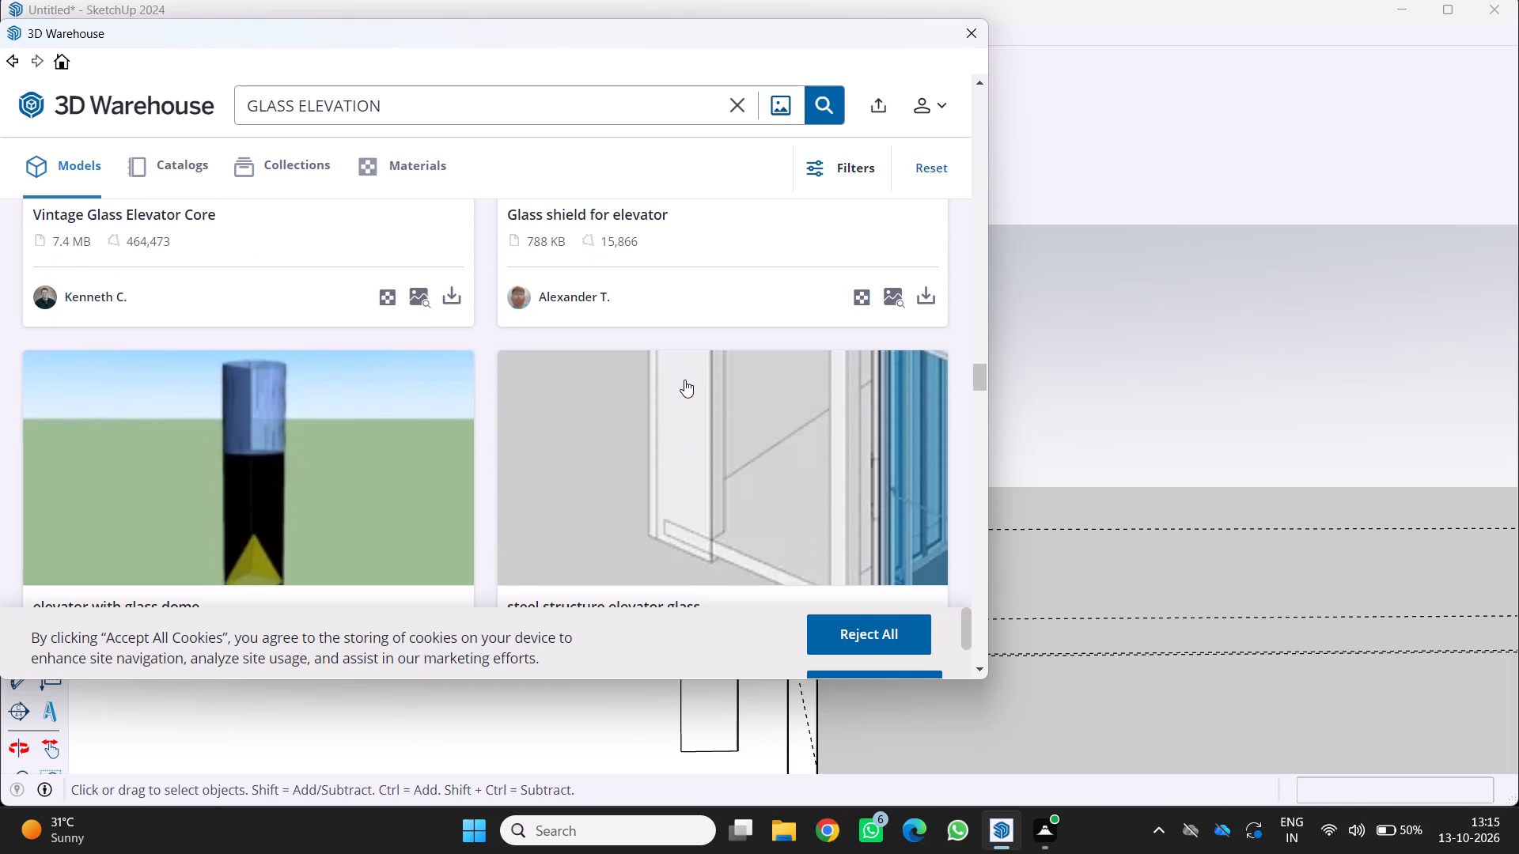
pyautogui.scroll(-8, 684, 380)
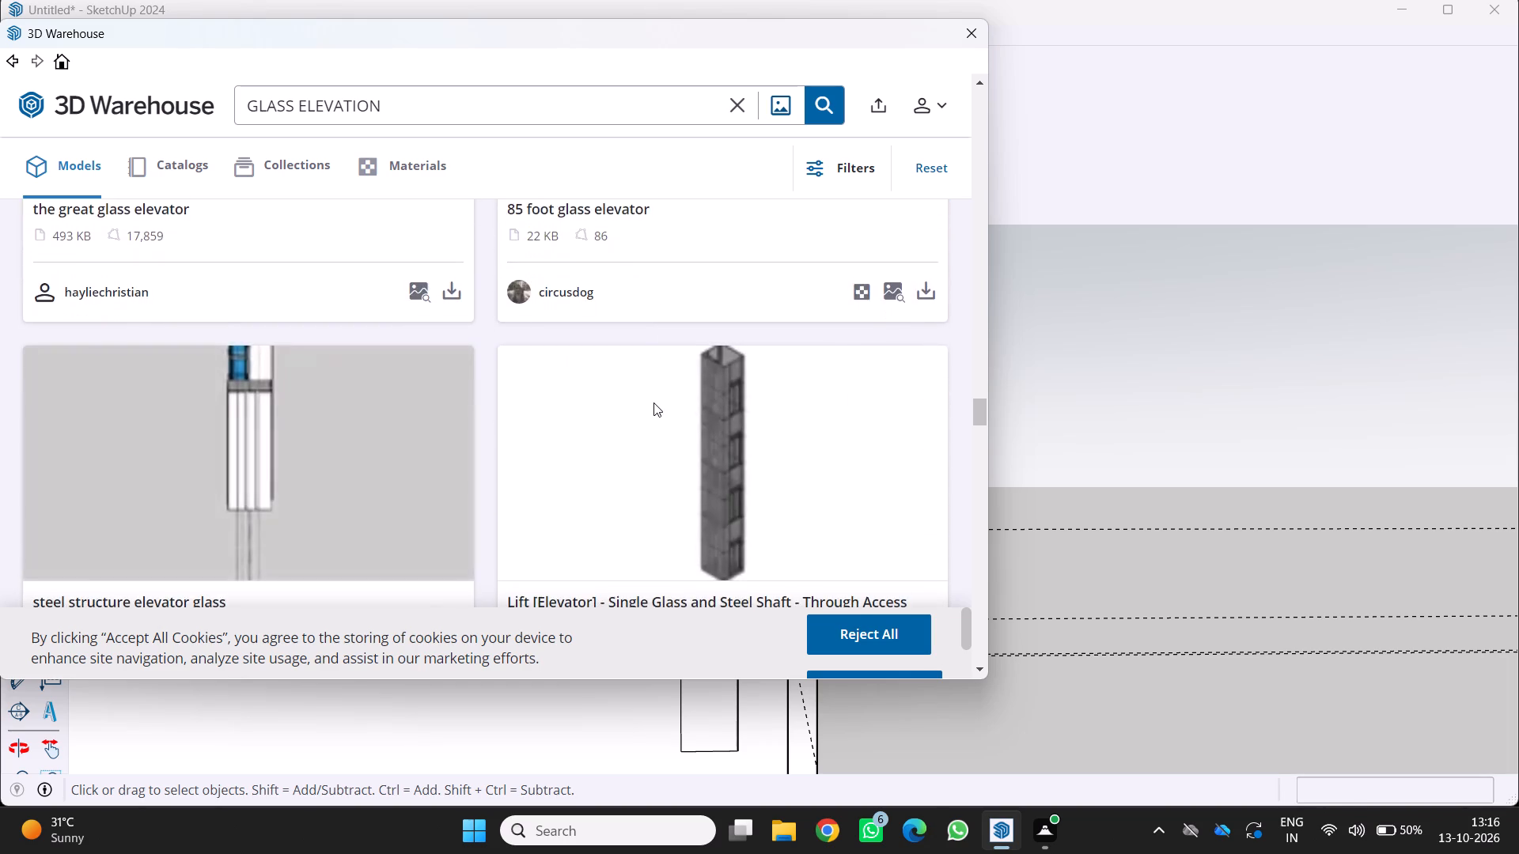
pyautogui.scroll(-8, 653, 402)
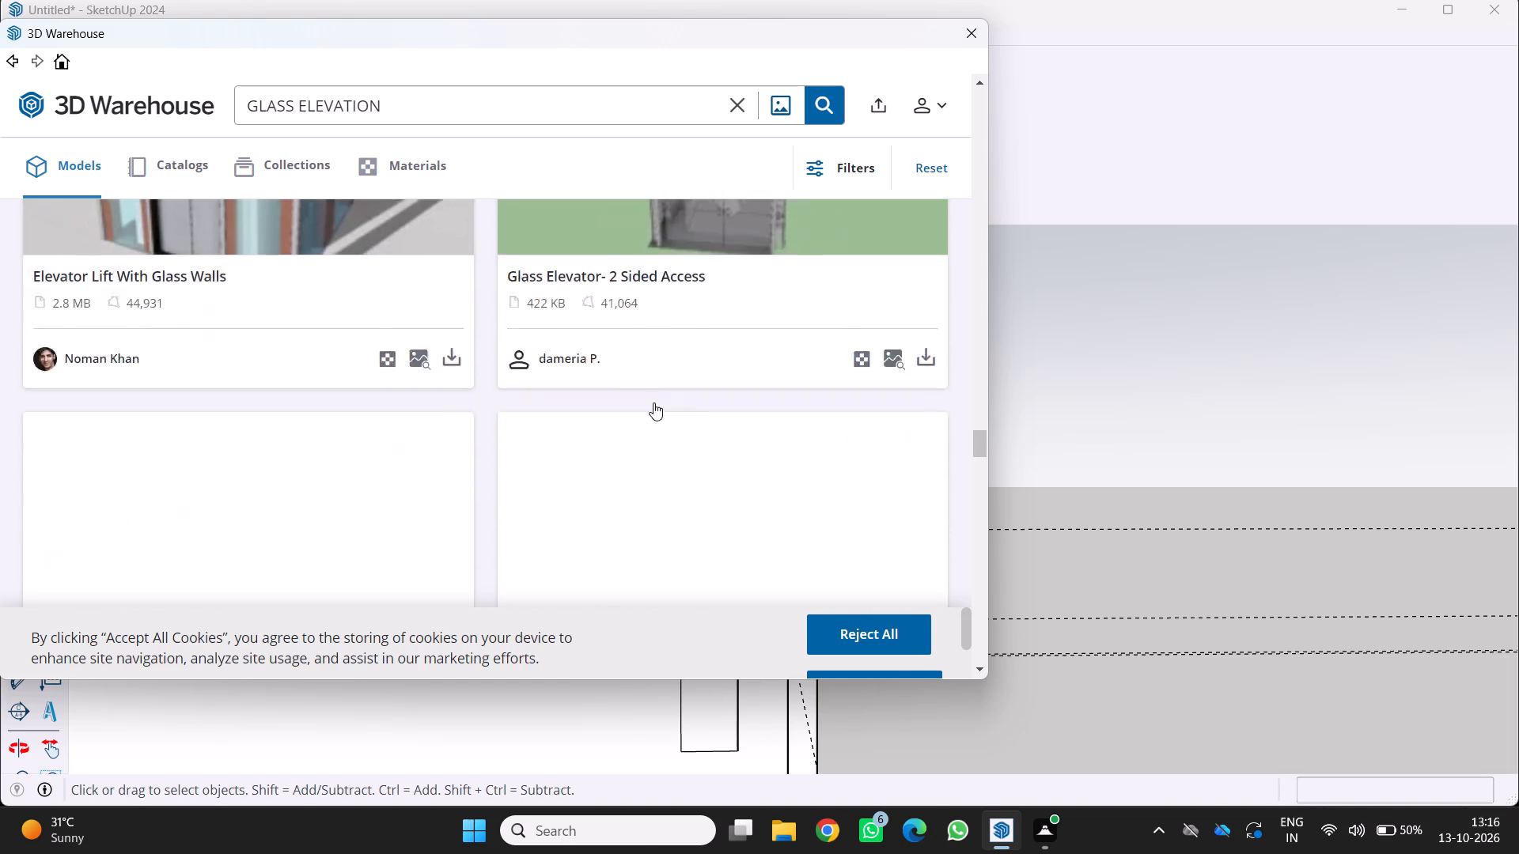
pyautogui.scroll(-12, 653, 402)
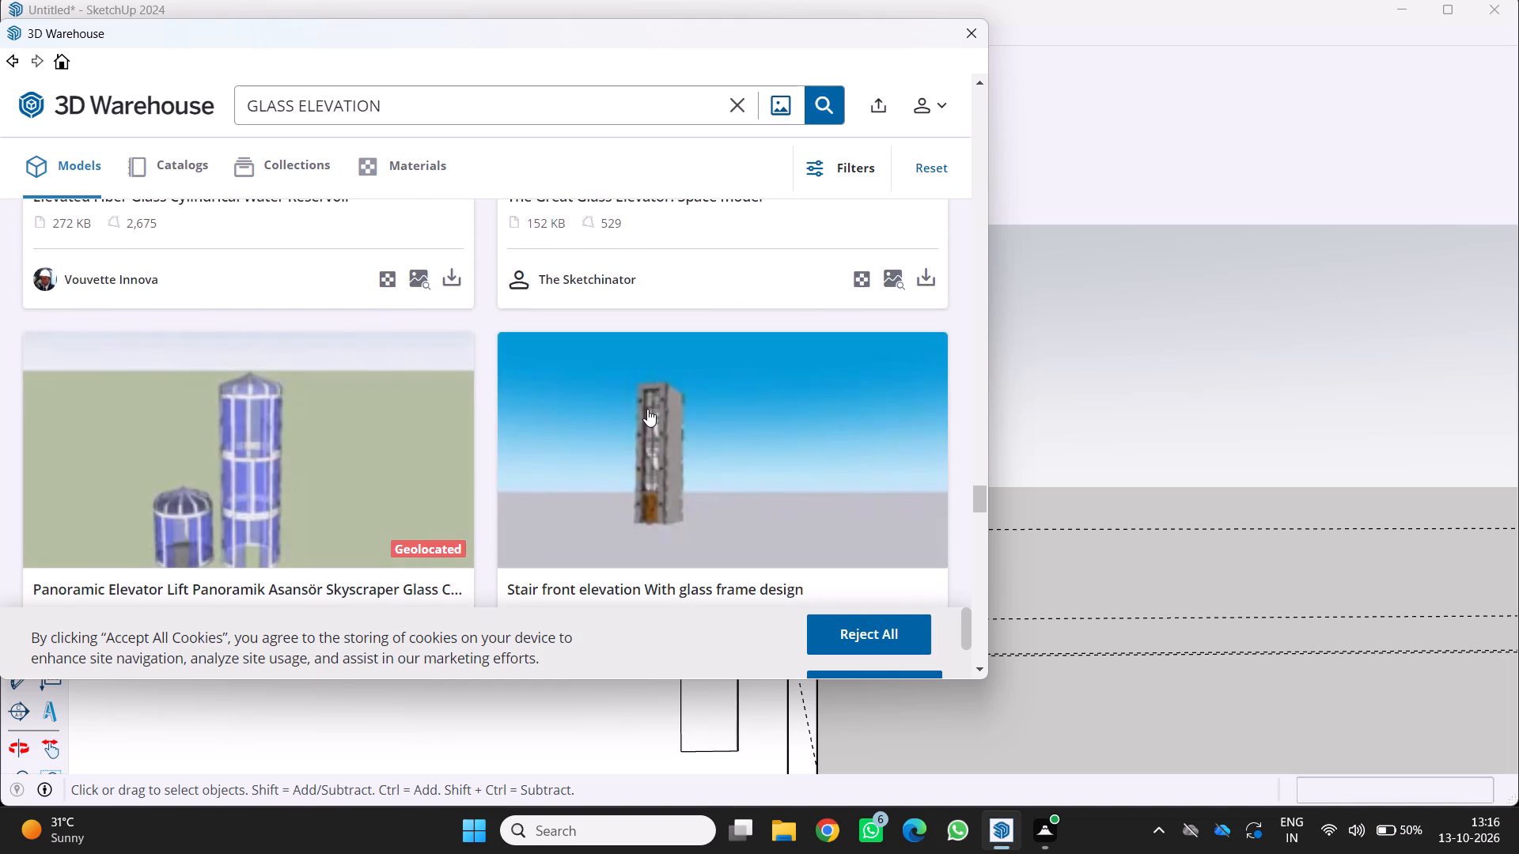
pyautogui.scroll(-9, 647, 409)
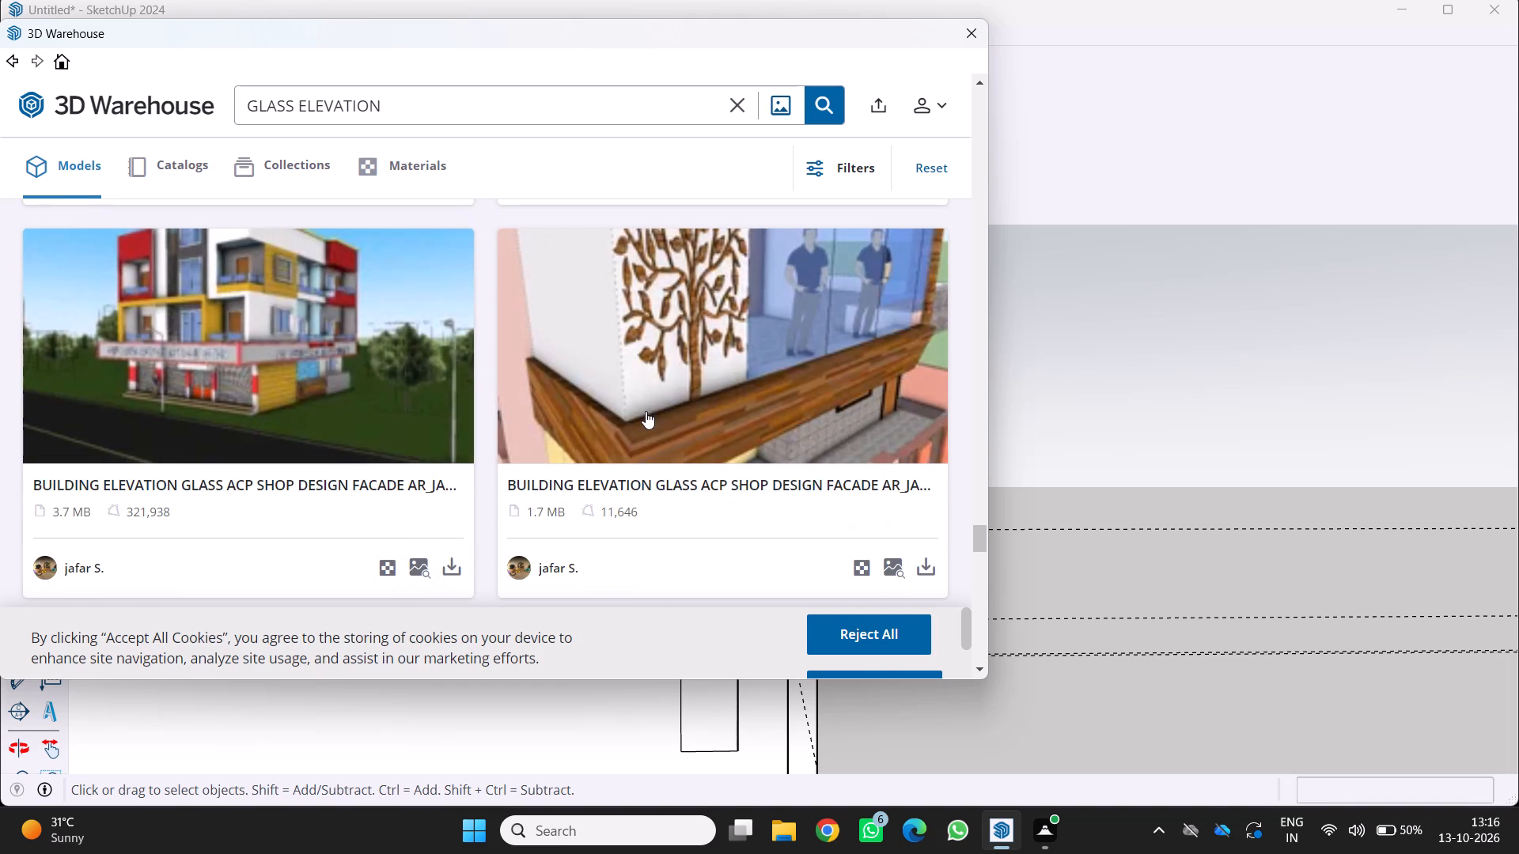
pyautogui.scroll(-8, 644, 412)
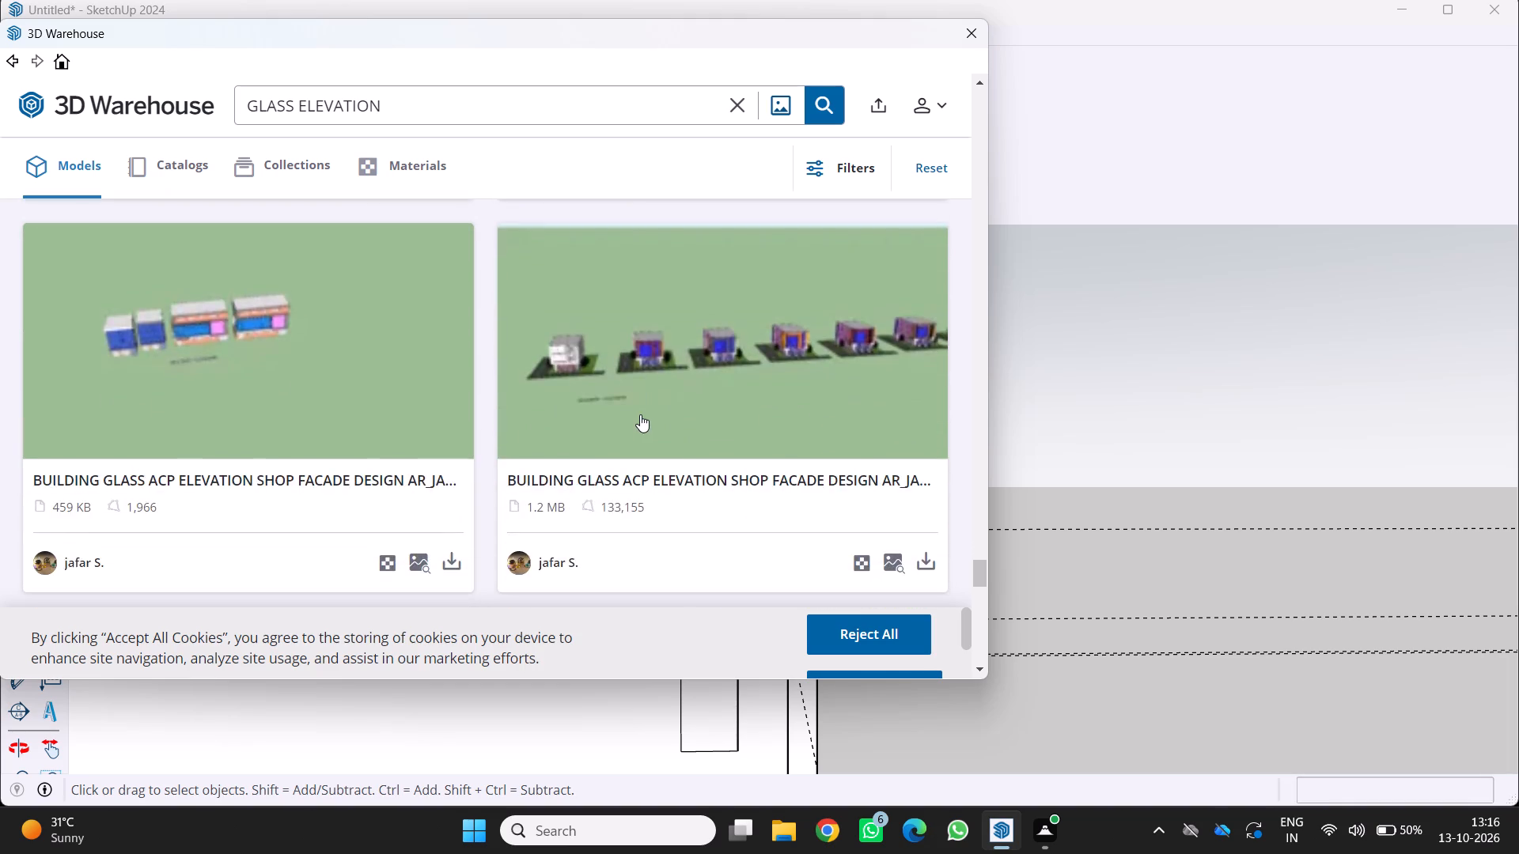
pyautogui.scroll(-12, 640, 414)
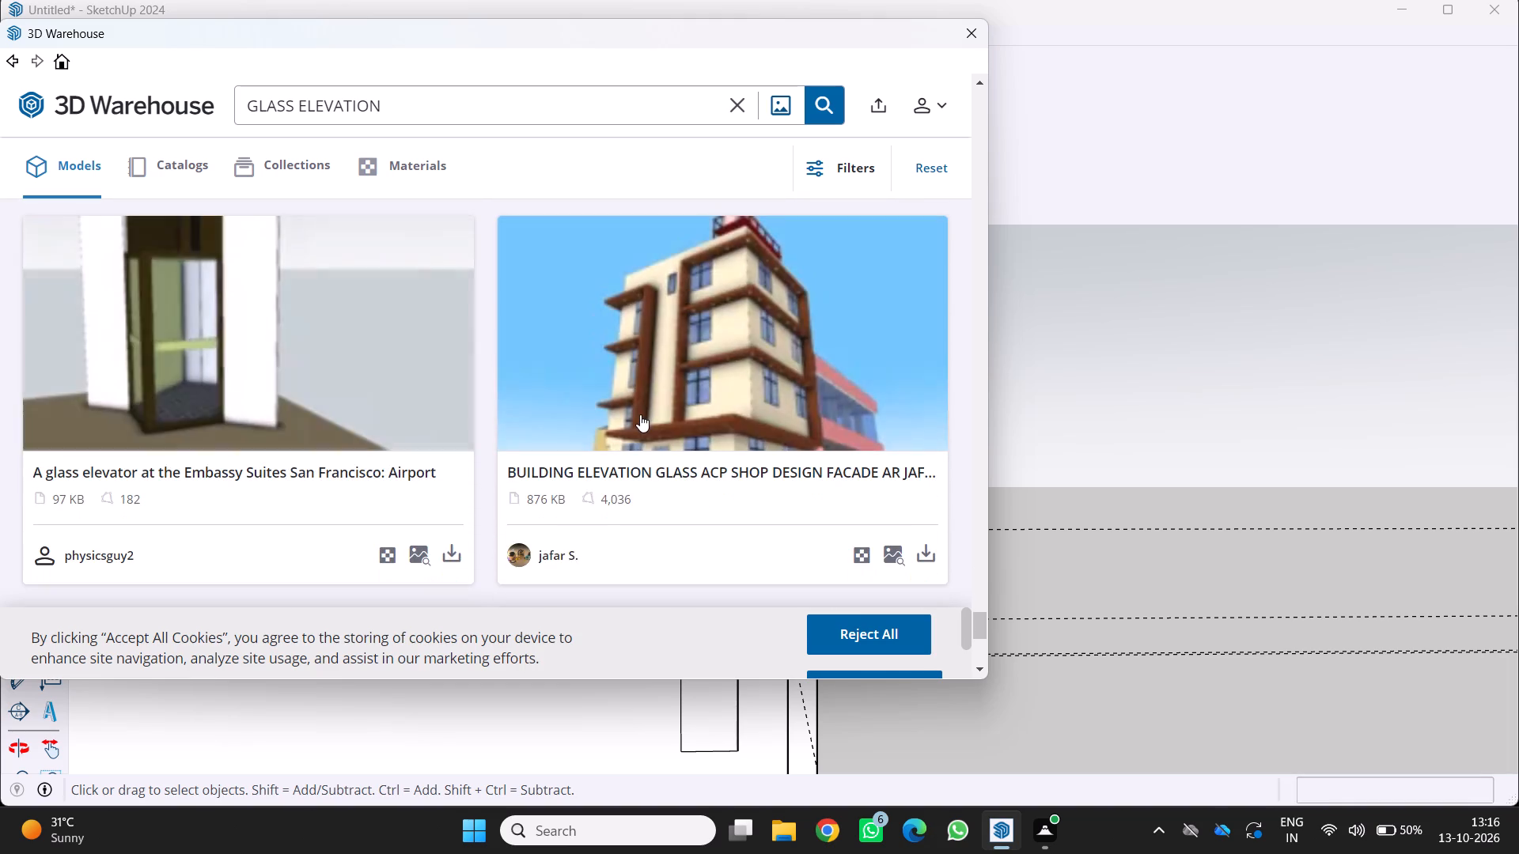
pyautogui.scroll(-8, 640, 414)
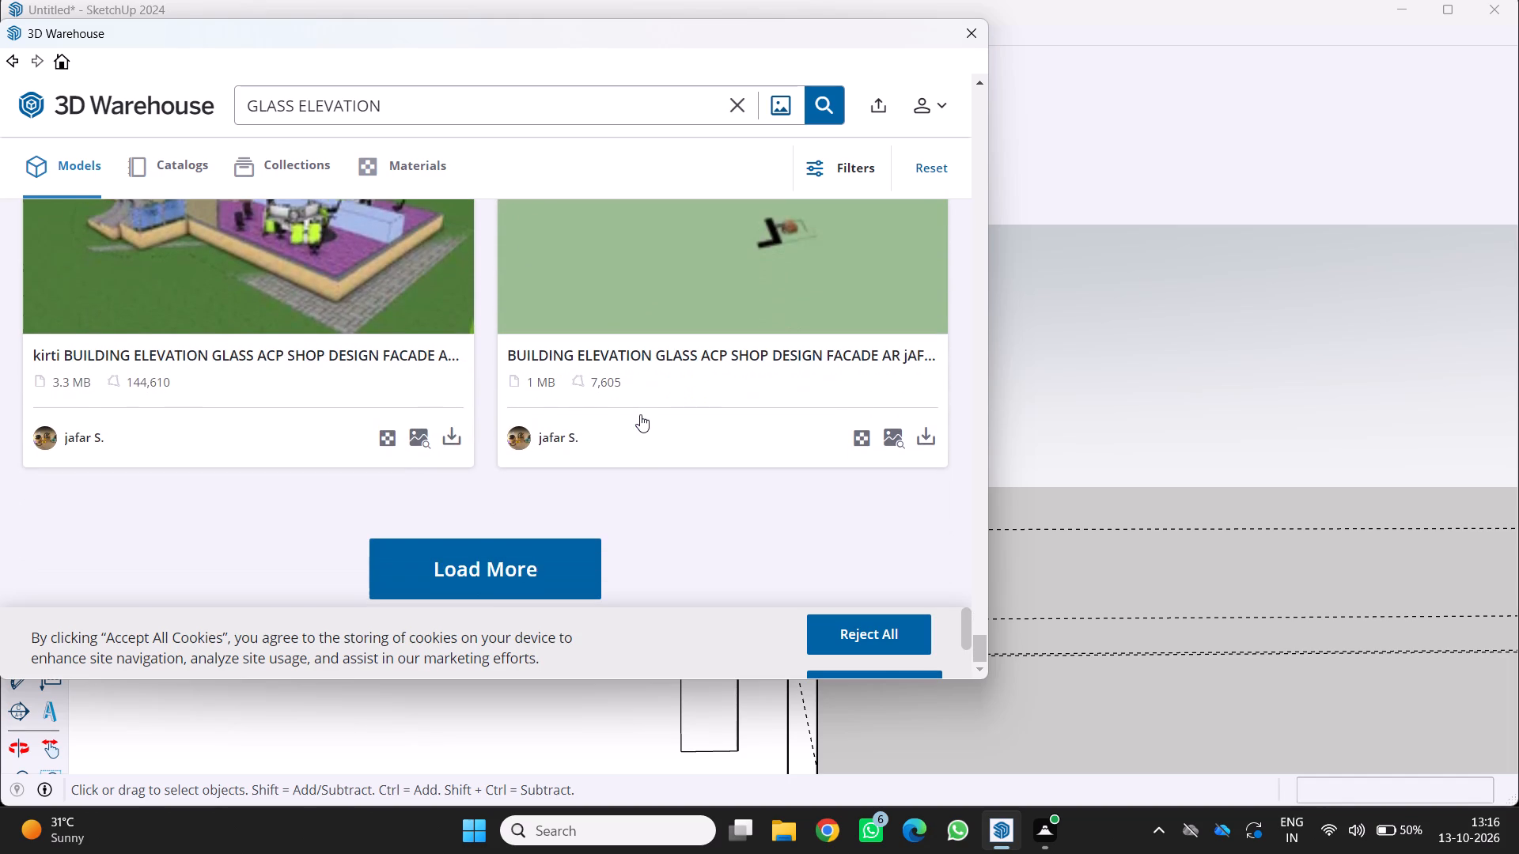
pyautogui.scroll(-5, 640, 414)
pyautogui.scroll(20, 640, 414)
pyautogui.scroll(6, 634, 413)
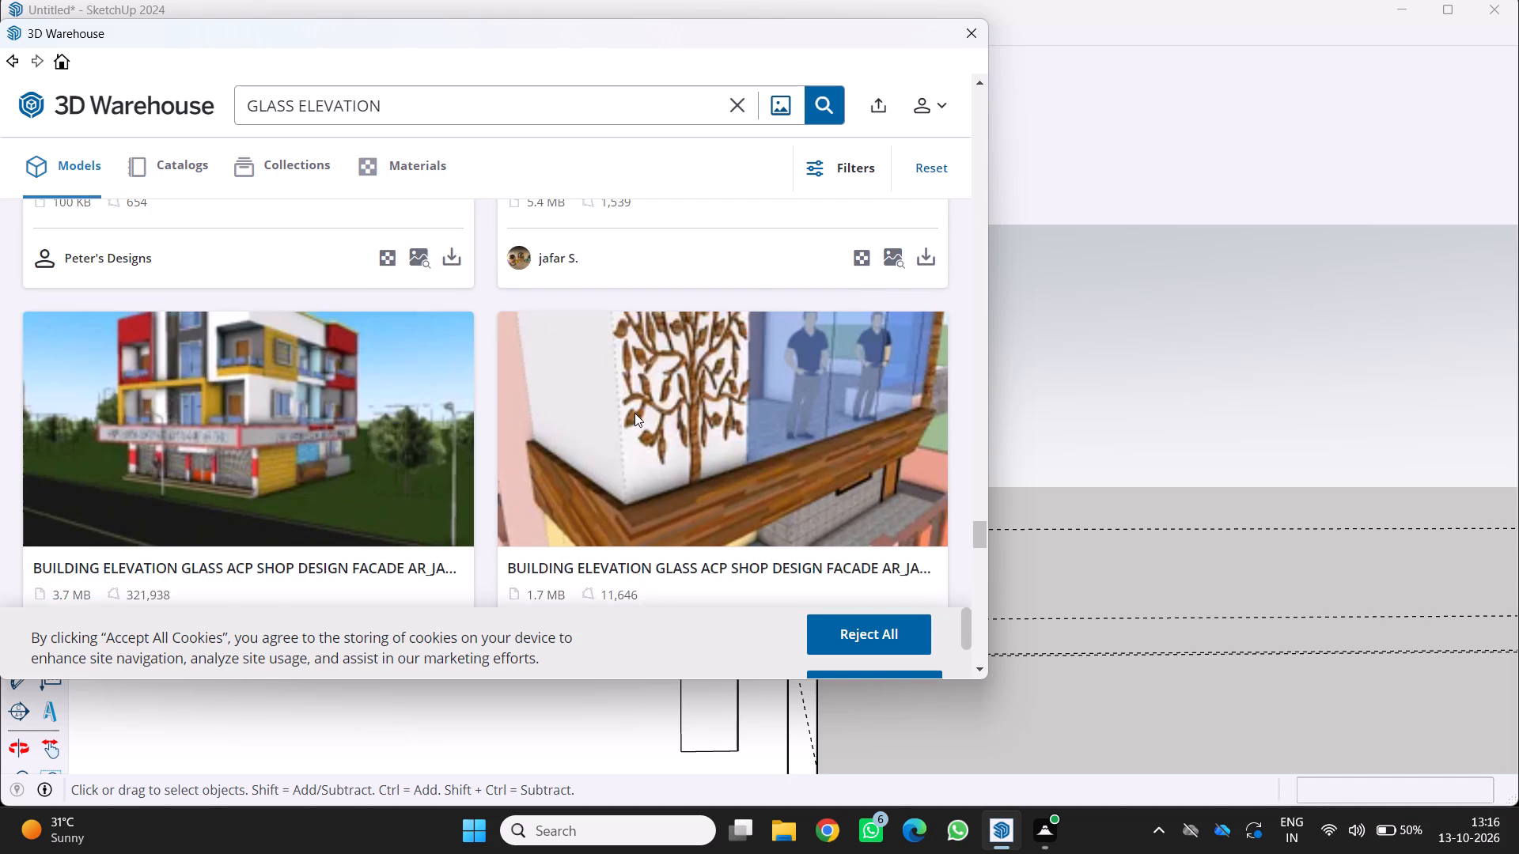
pyautogui.scroll(8, 634, 413)
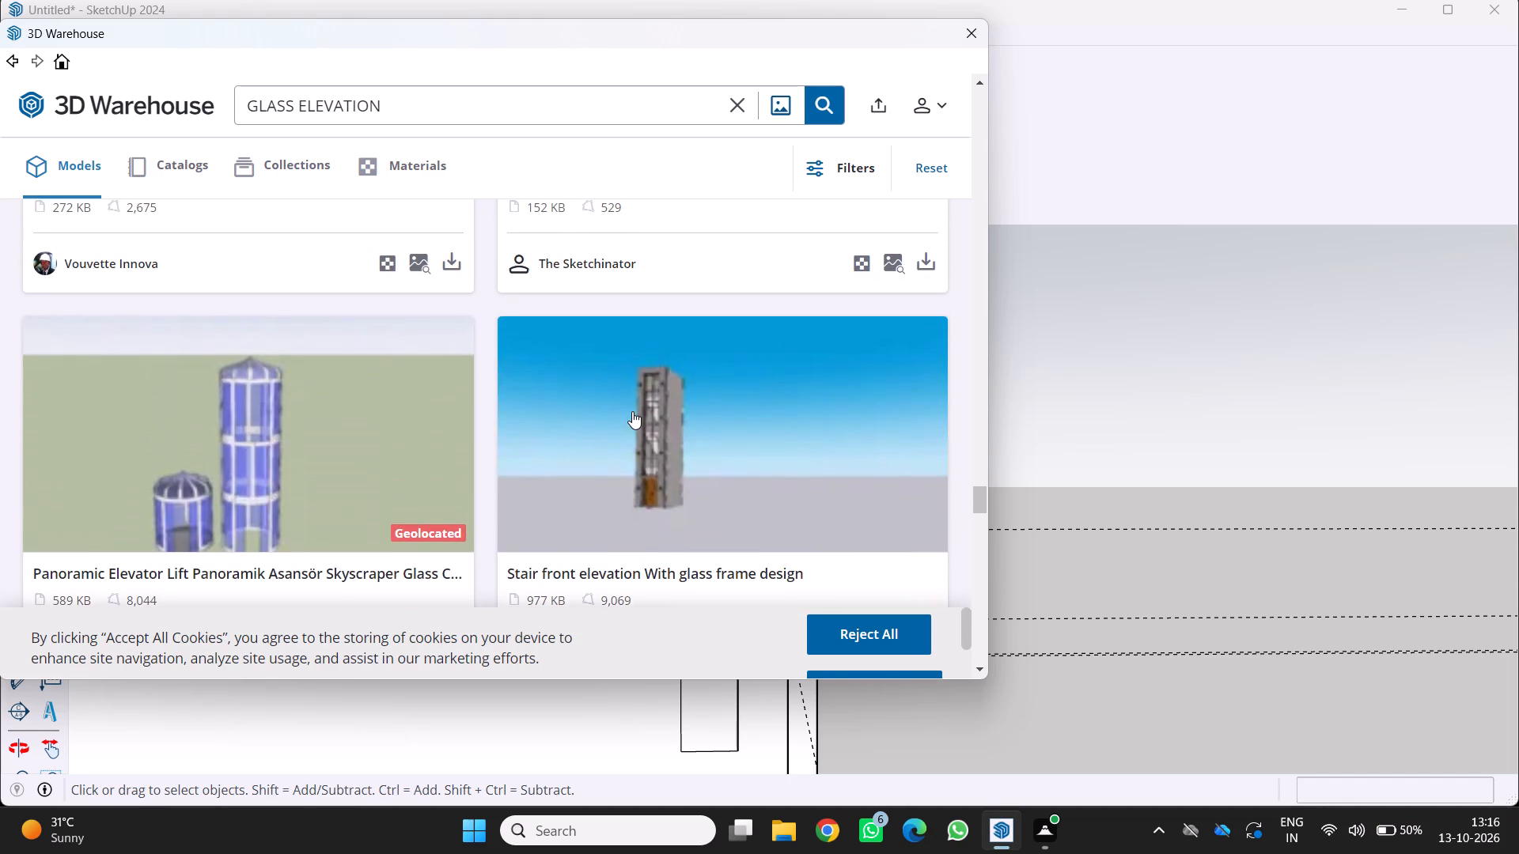
pyautogui.scroll(8, 632, 411)
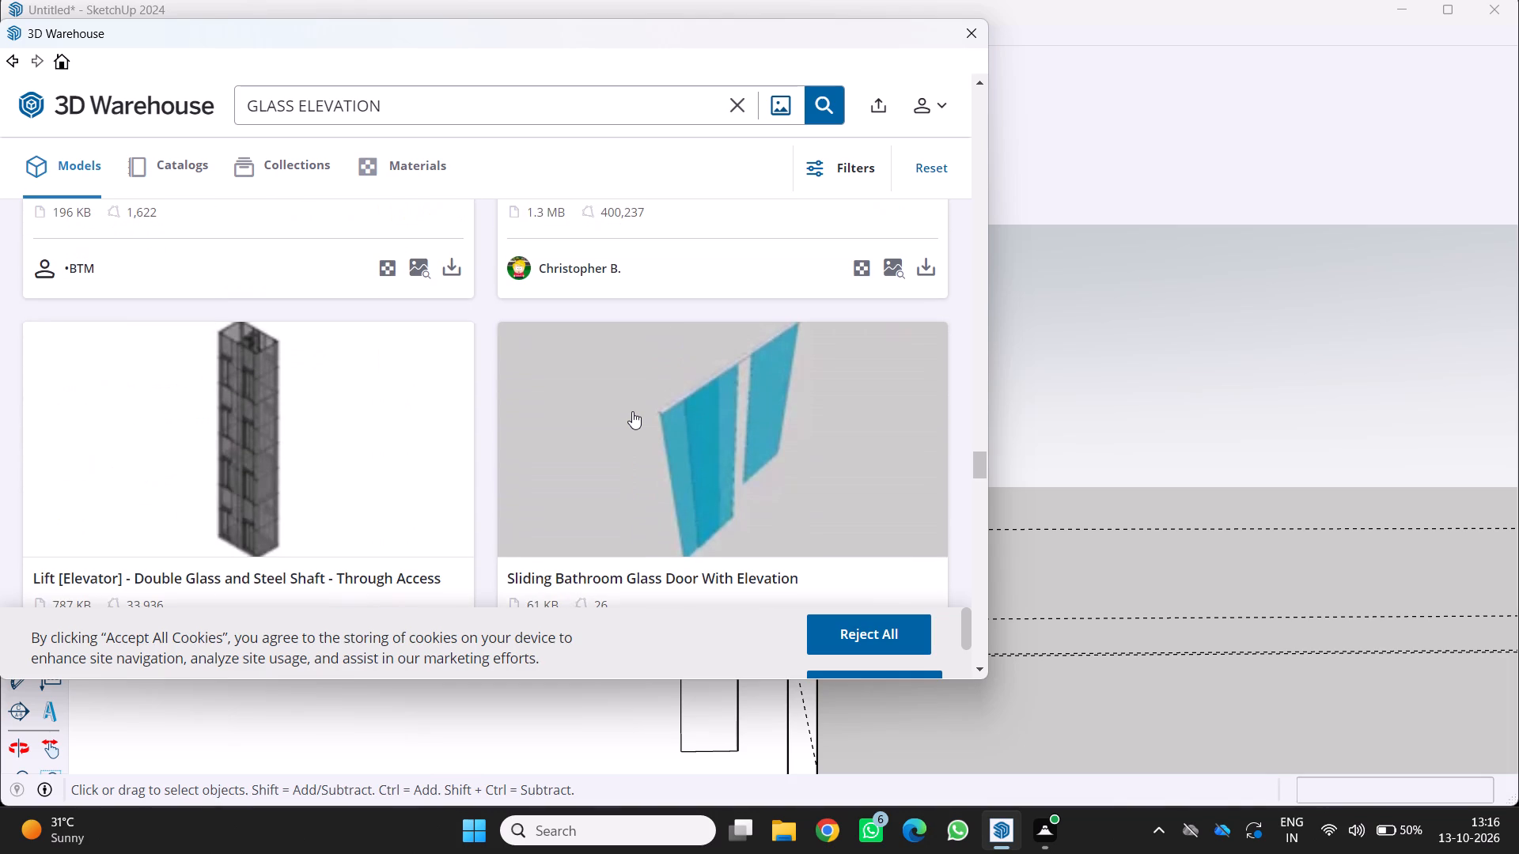
pyautogui.scroll(2, 632, 411)
pyautogui.scroll(-6, 632, 411)
pyautogui.scroll(9, 632, 411)
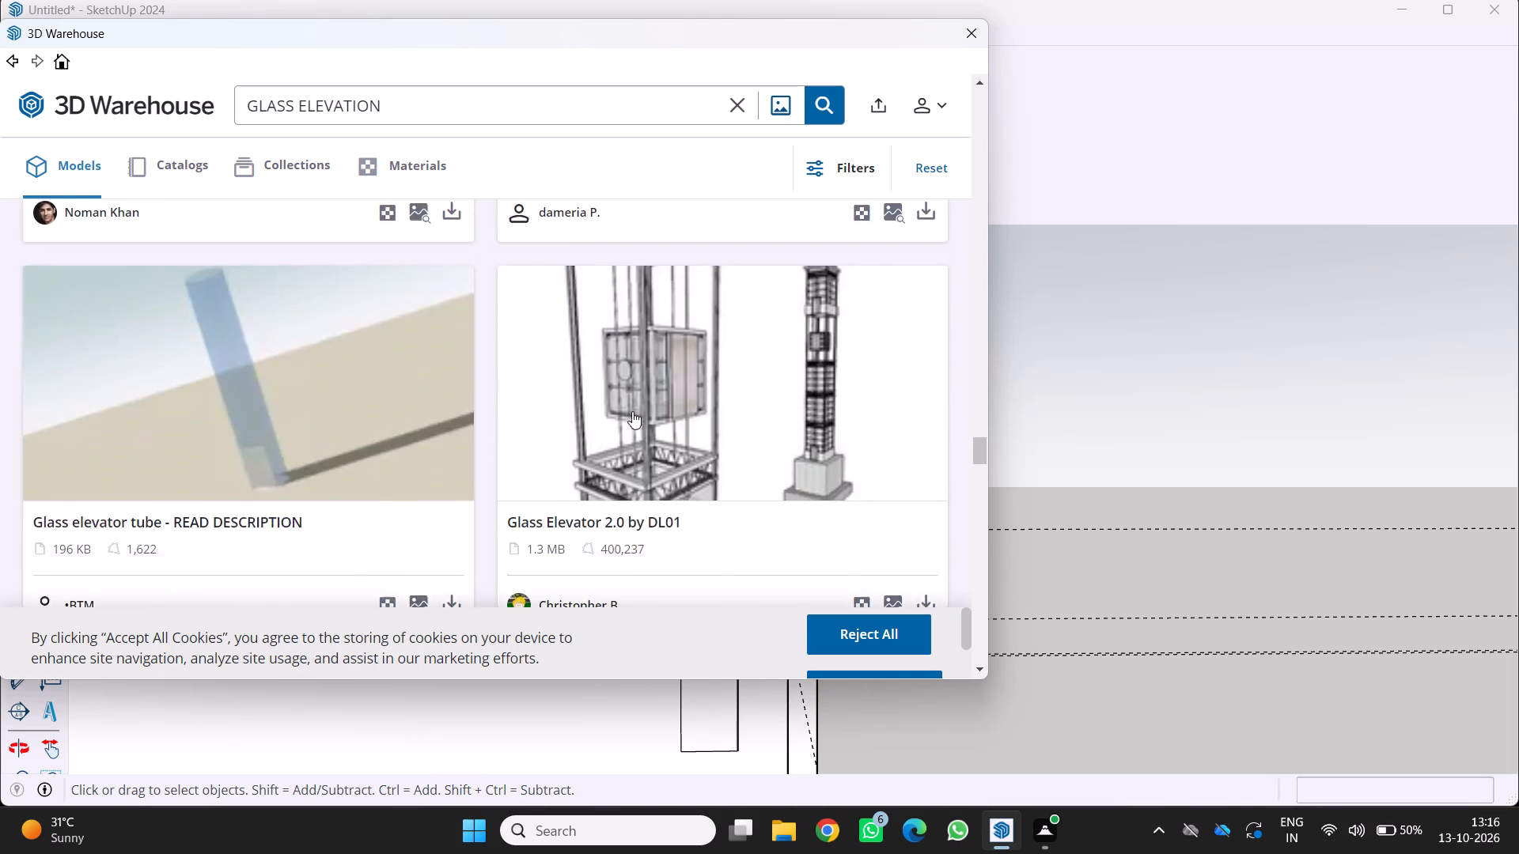
pyautogui.scroll(7, 632, 411)
pyautogui.scroll(-2, 613, 399)
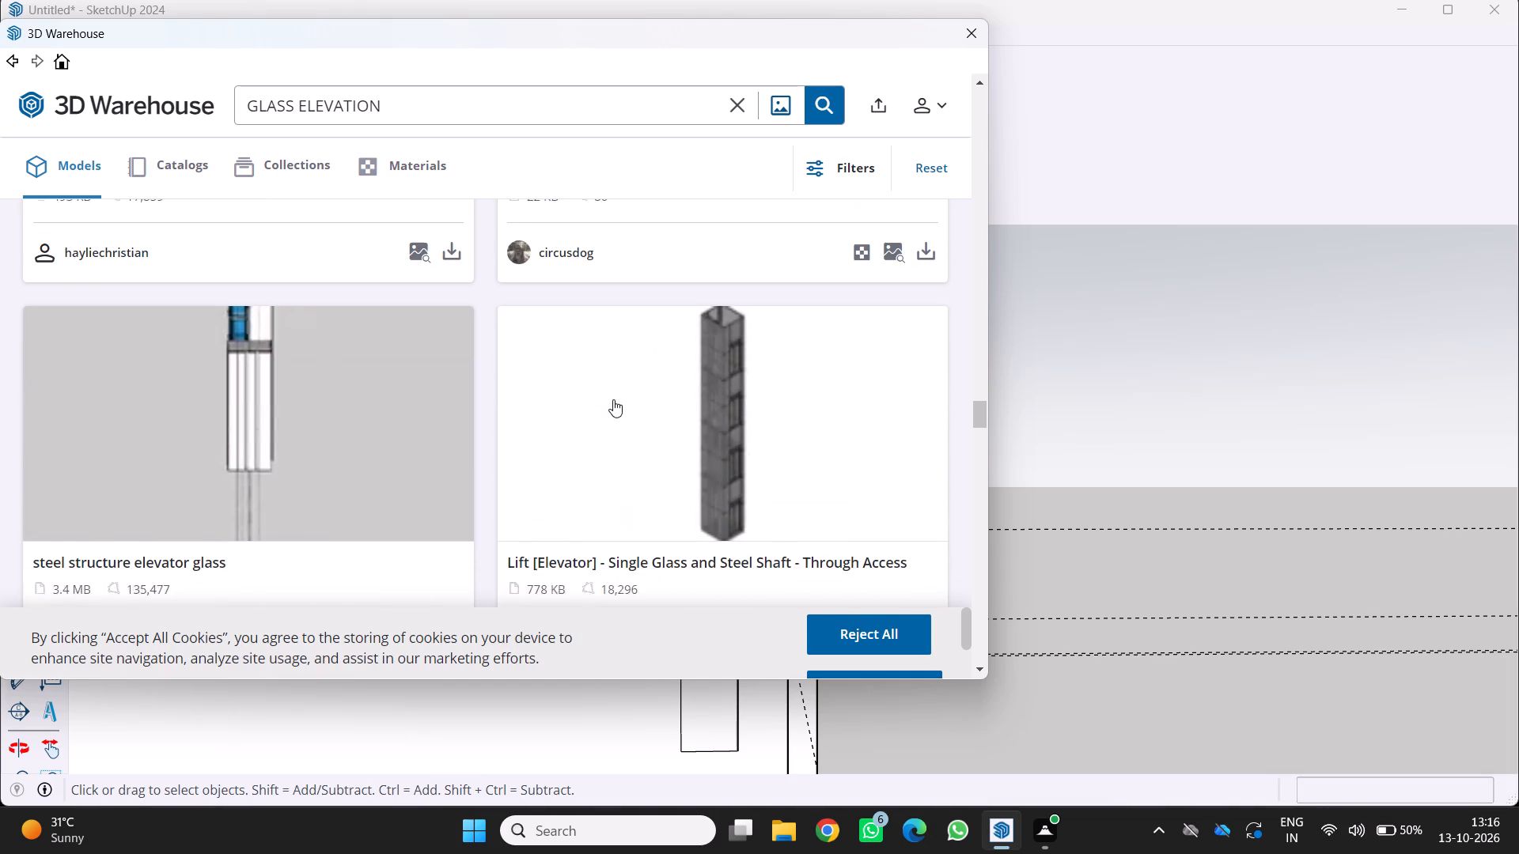
pyautogui.scroll(-1, 613, 399)
pyautogui.scroll(9, 613, 399)
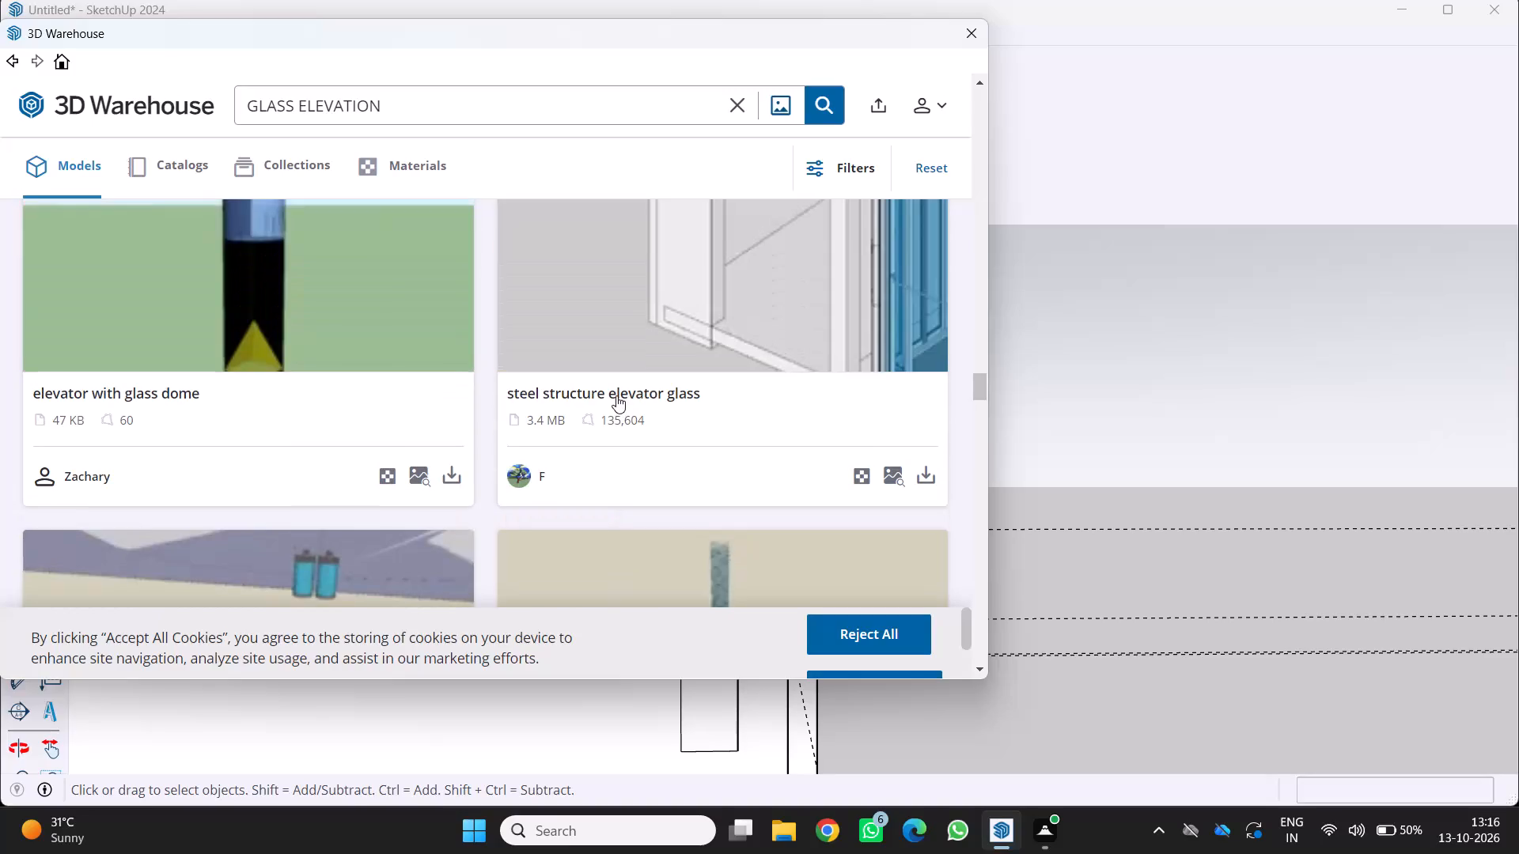
pyautogui.scroll(6, 616, 395)
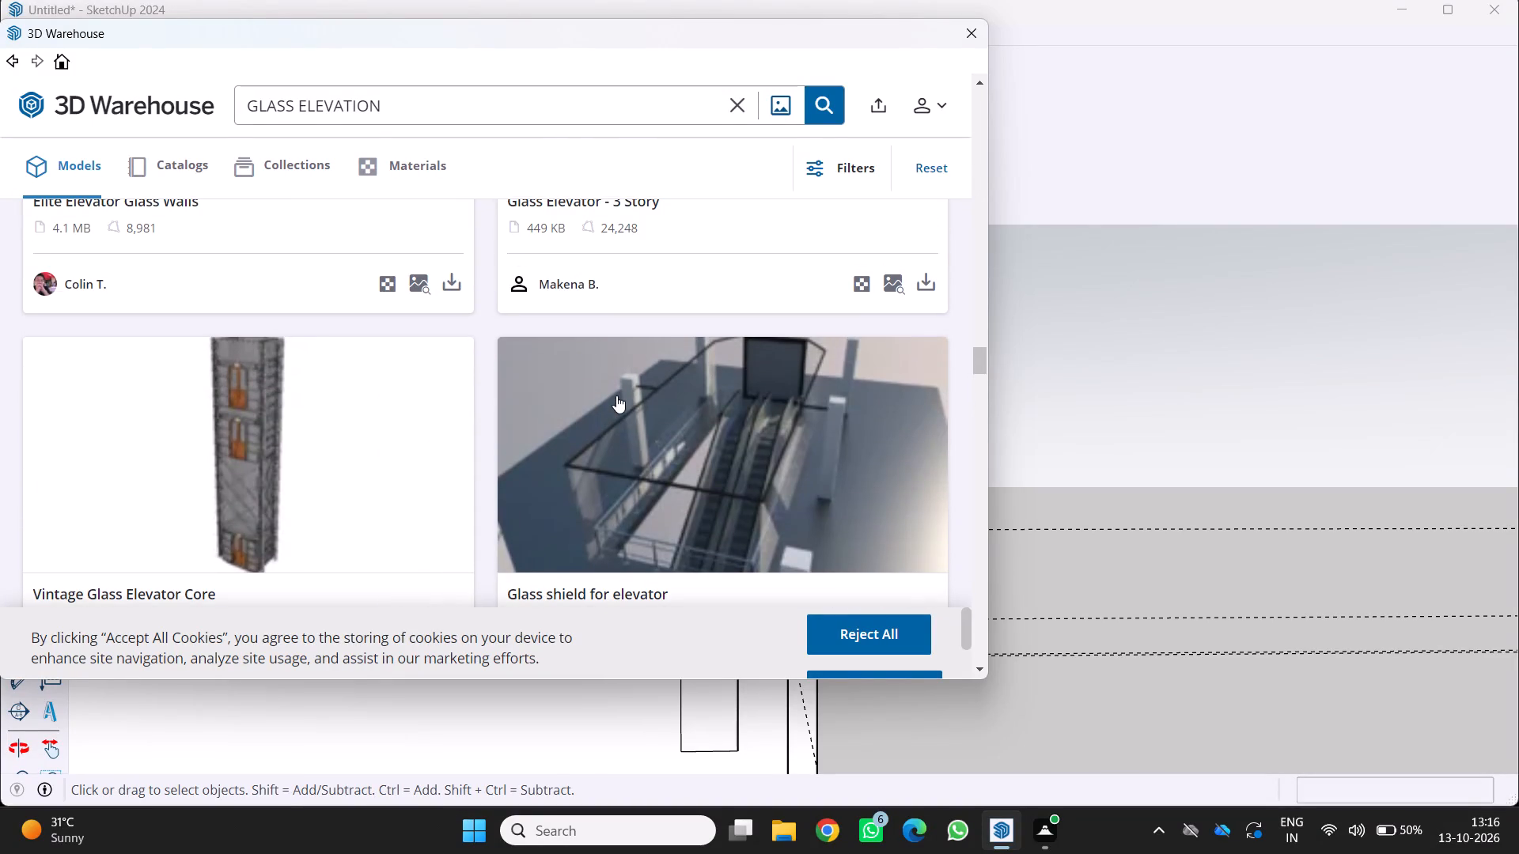
pyautogui.scroll(-3, 614, 398)
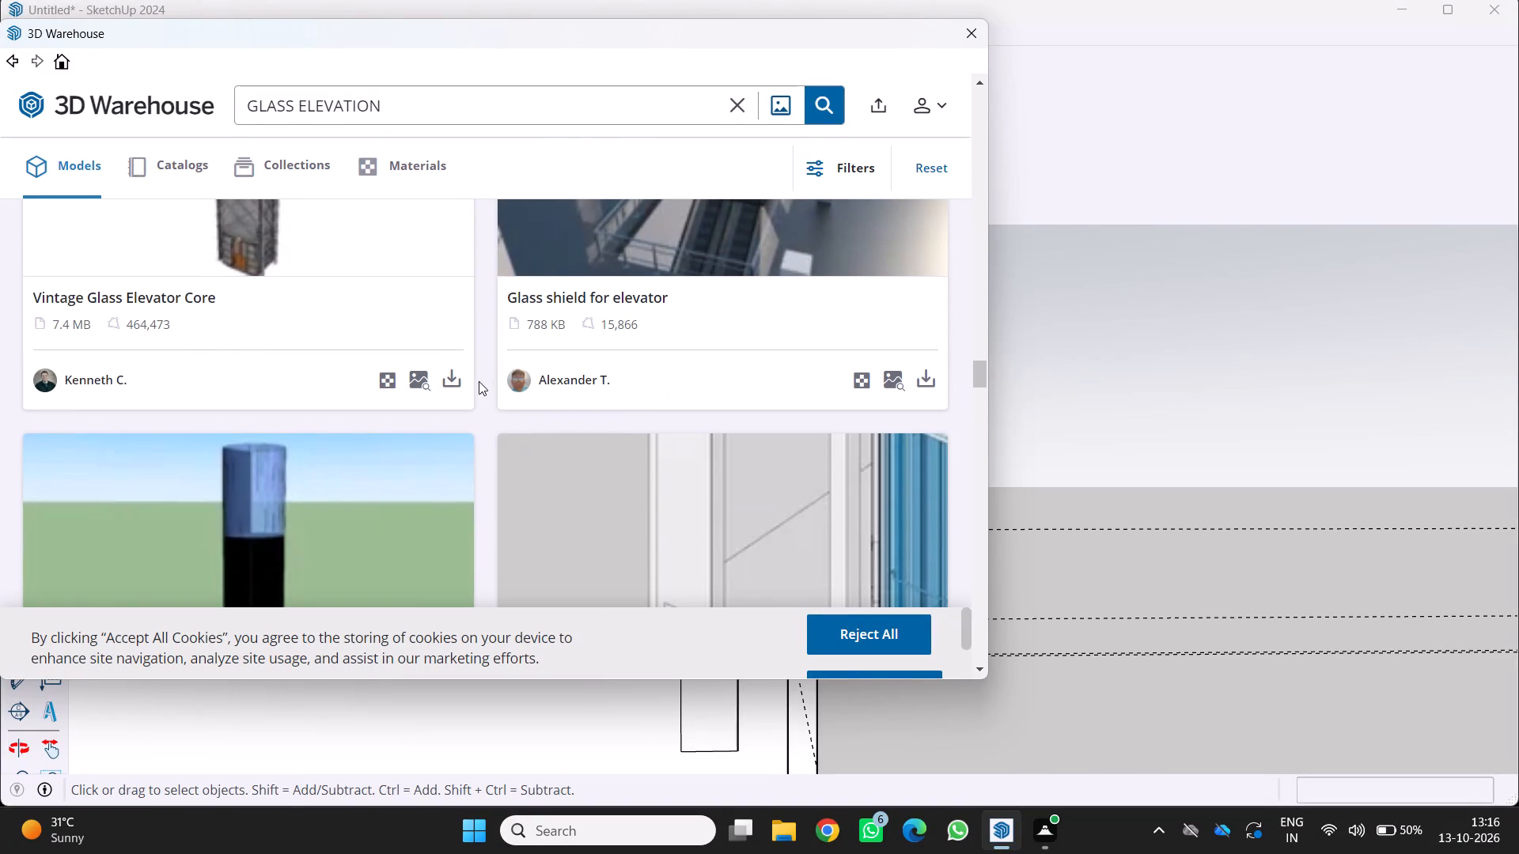
pyautogui.scroll(3, 494, 359)
pyautogui.scroll(-4, 479, 376)
pyautogui.scroll(-3, 409, 427)
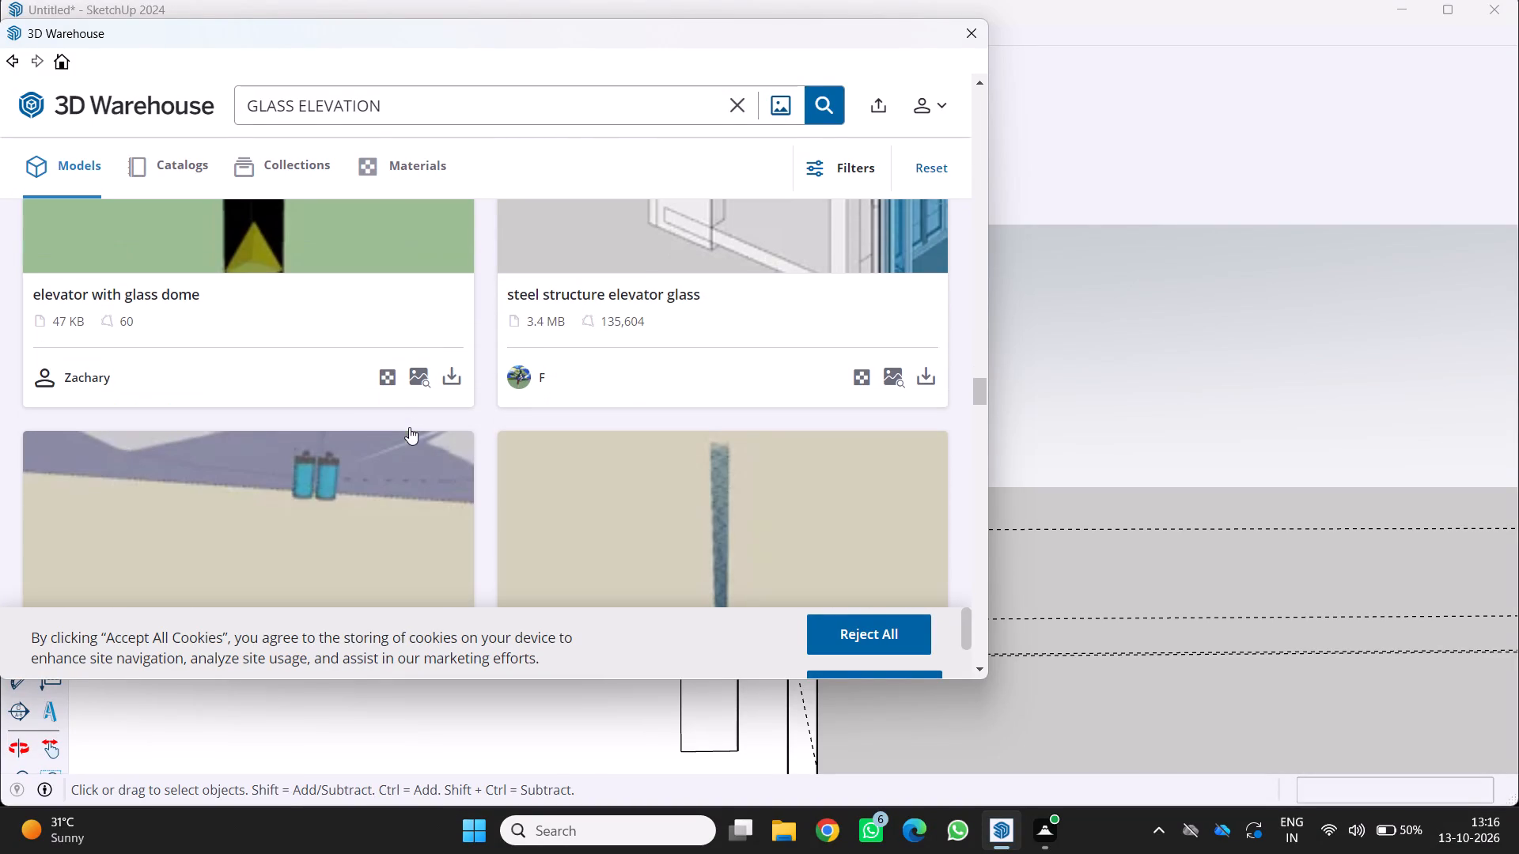
pyautogui.scroll(7, 415, 399)
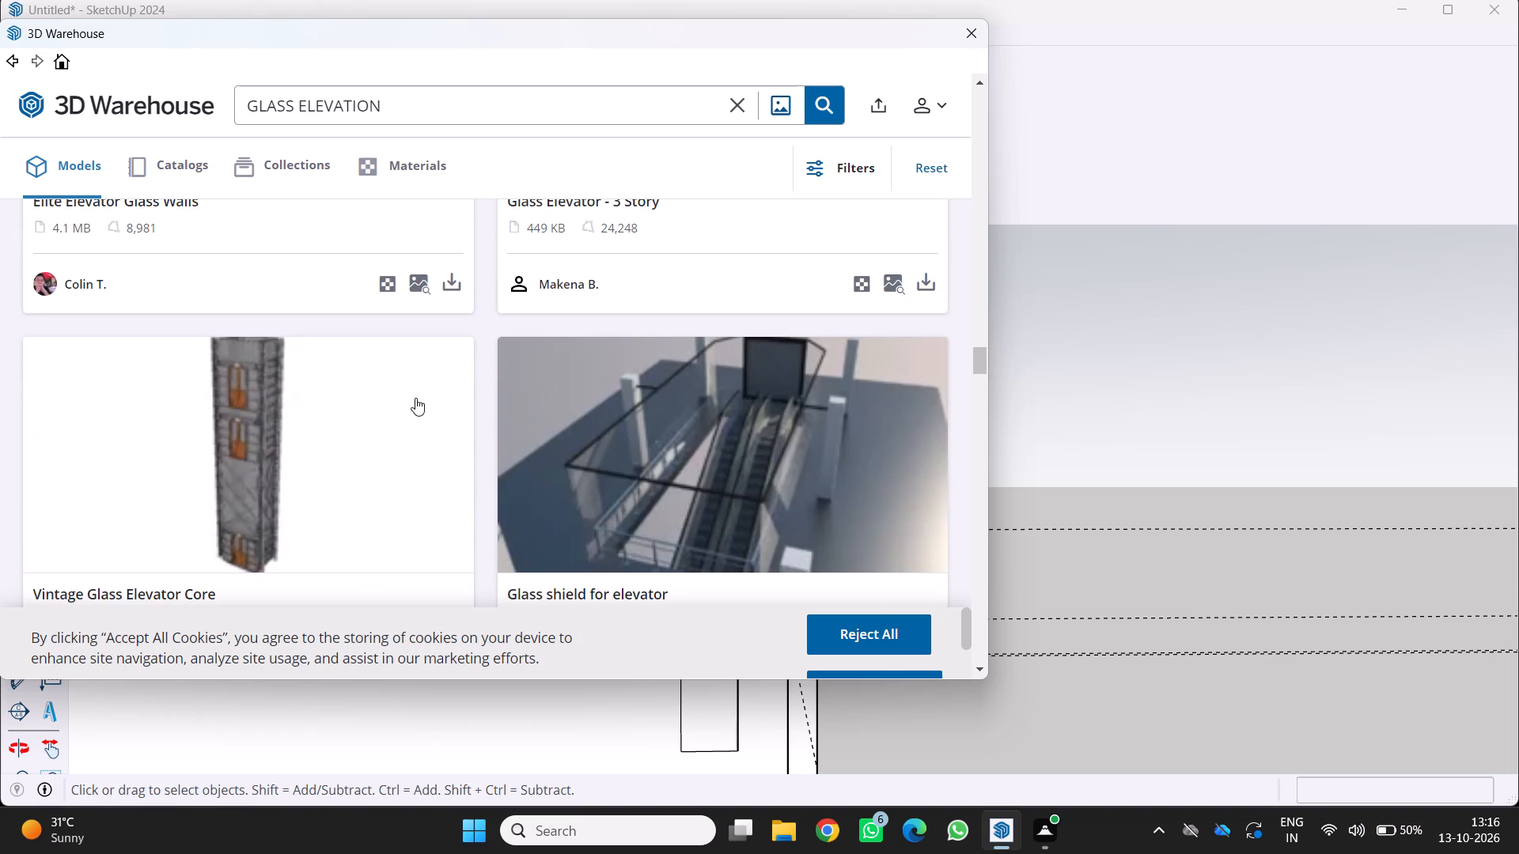
pyautogui.scroll(13, 415, 396)
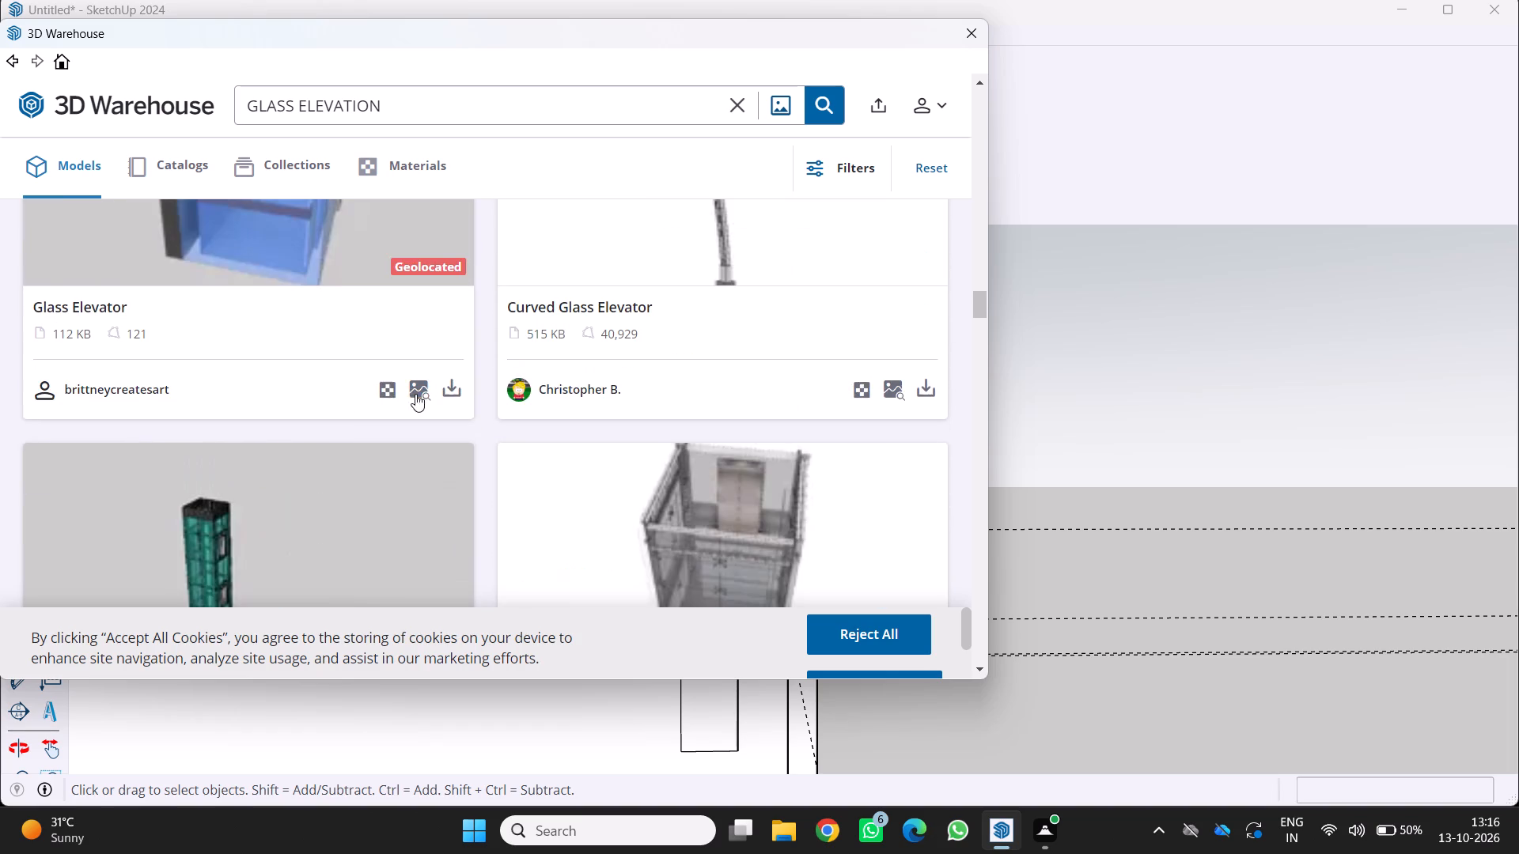
pyautogui.scroll(11, 415, 394)
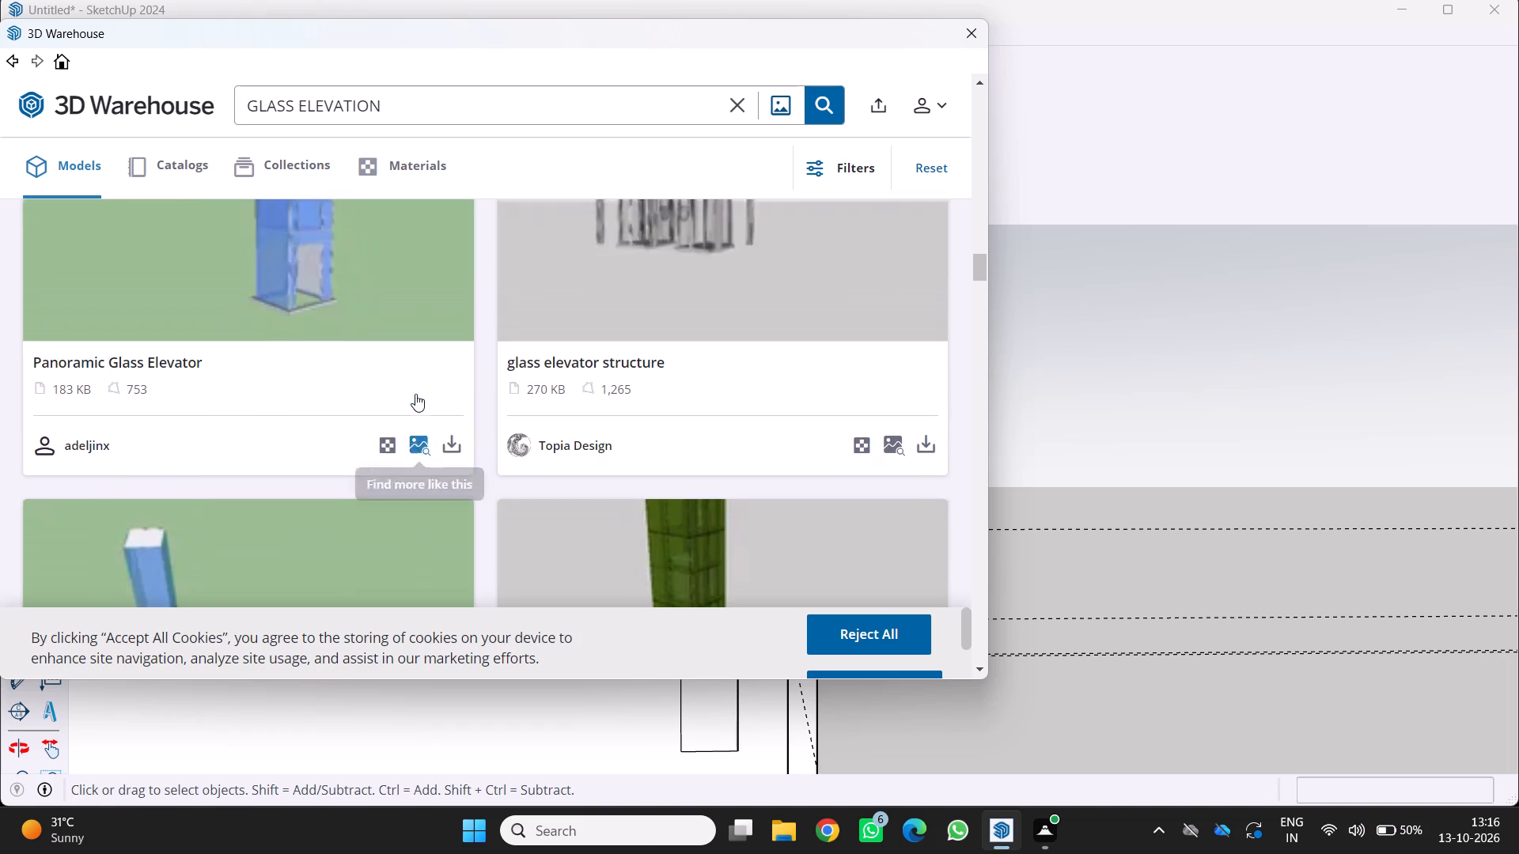
pyautogui.scroll(-5, 415, 394)
pyautogui.scroll(1, 415, 394)
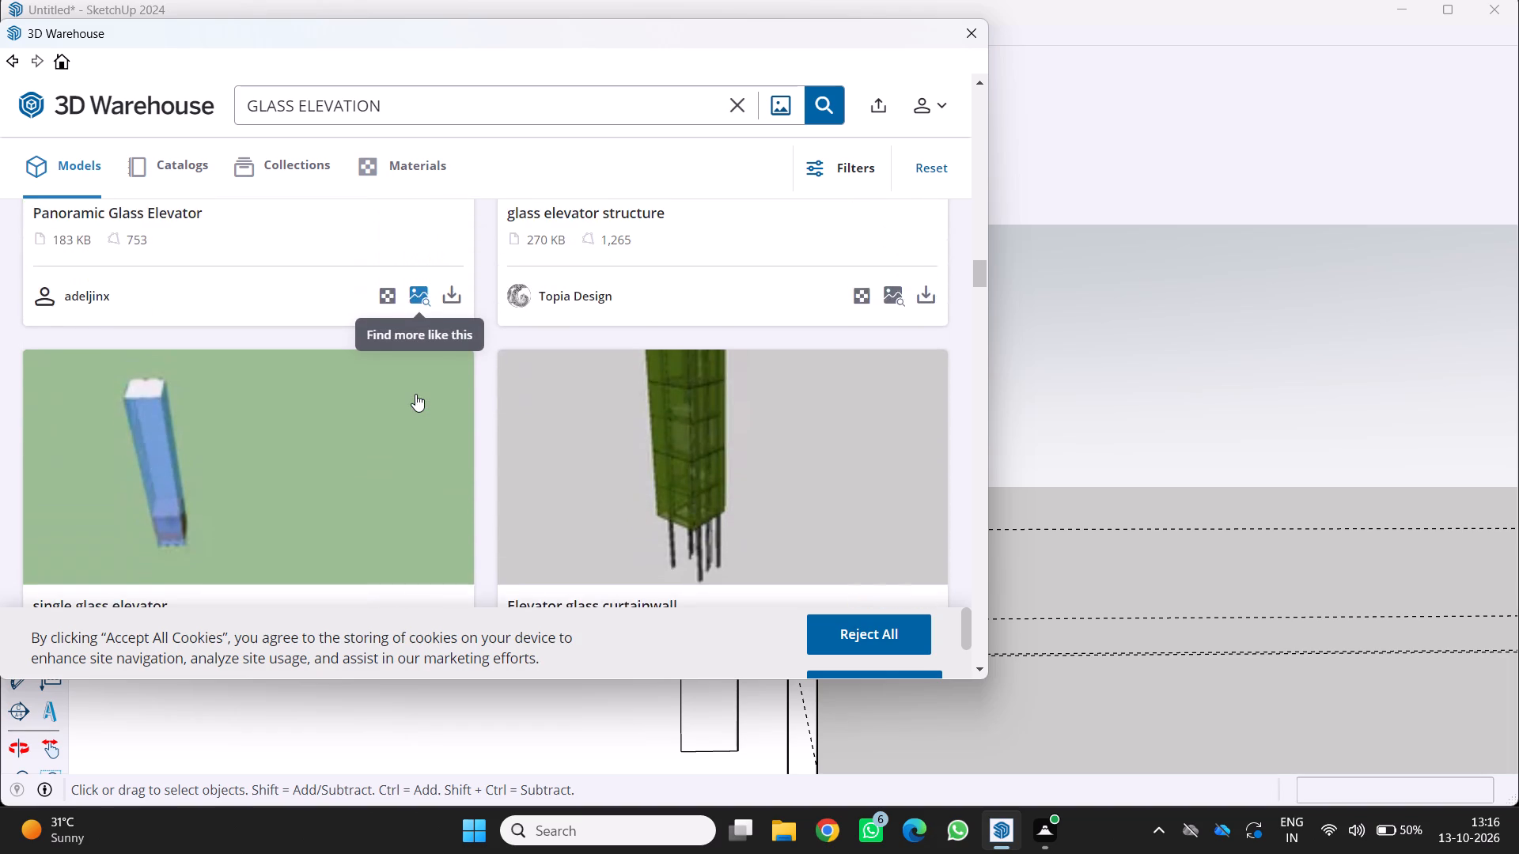
pyautogui.scroll(11, 415, 394)
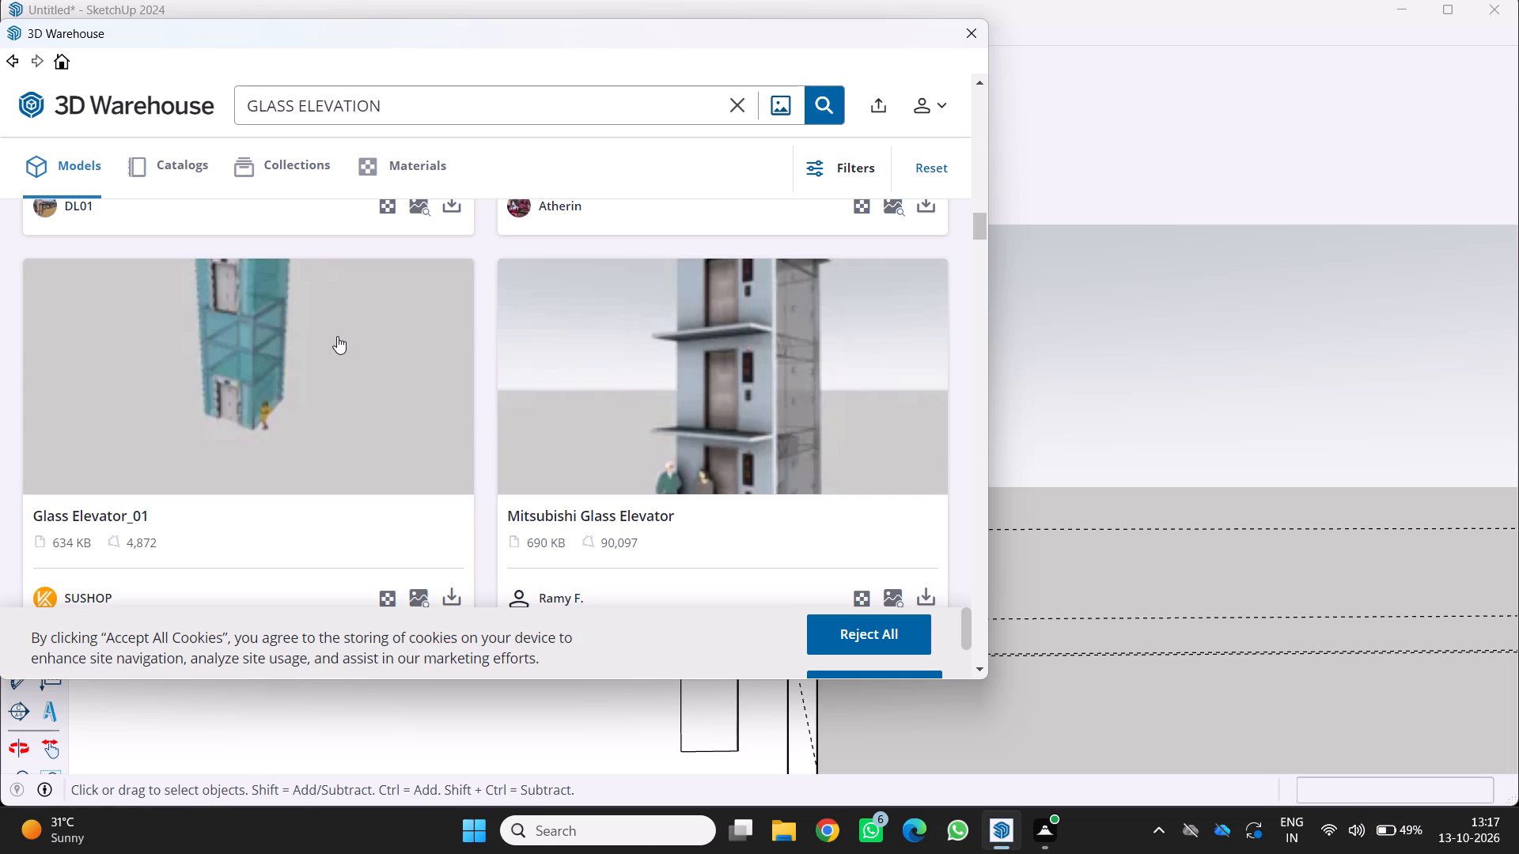
pyautogui.scroll(-3, 395, 392)
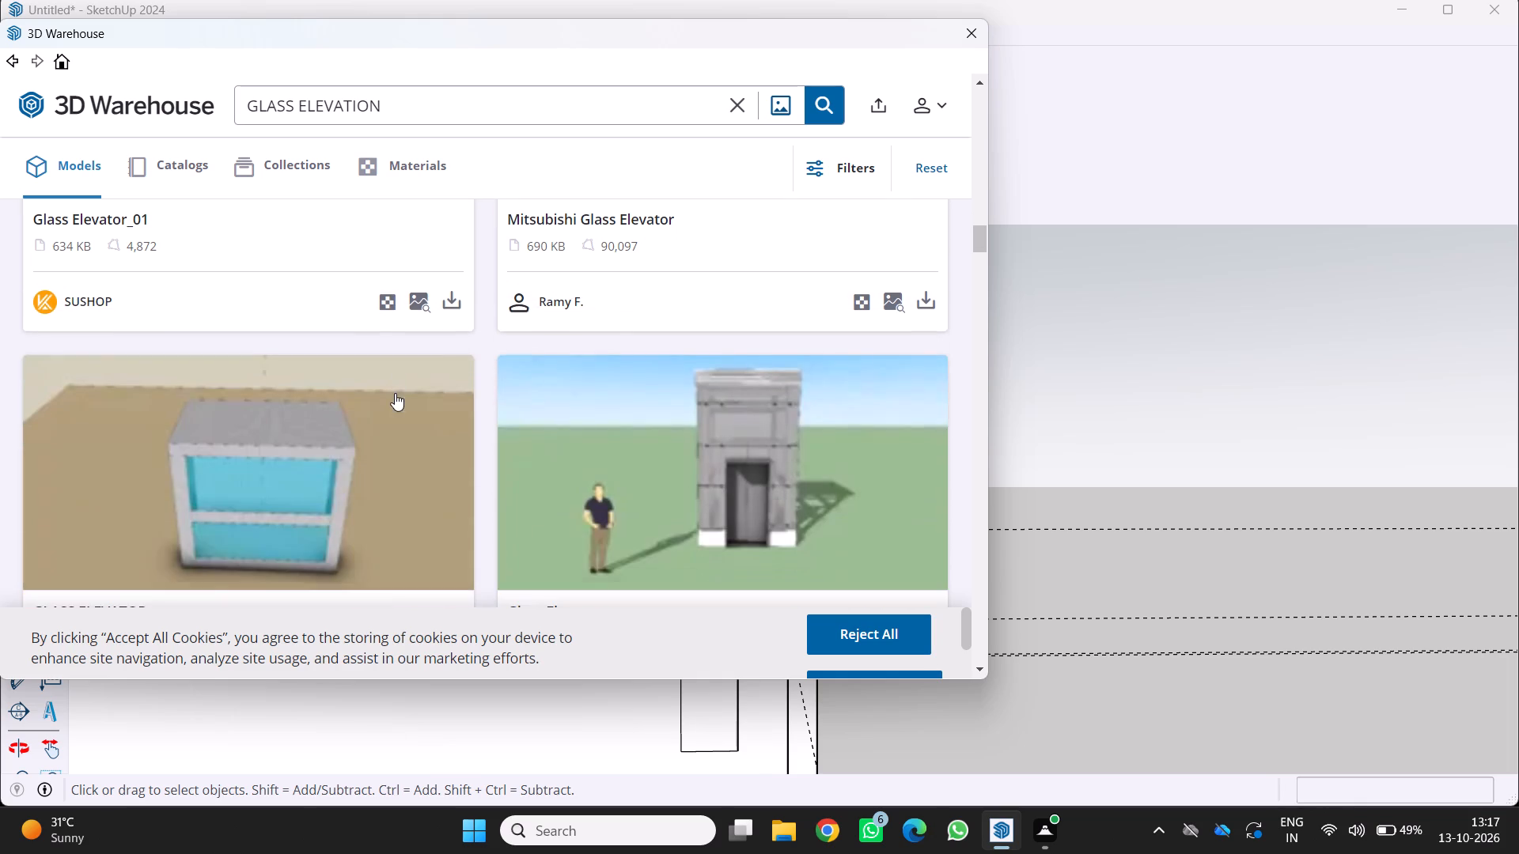
# Browse further through the glass elevation model results for a design that suits the narrow front opening.
pyautogui.scroll(-7, 464, 387)
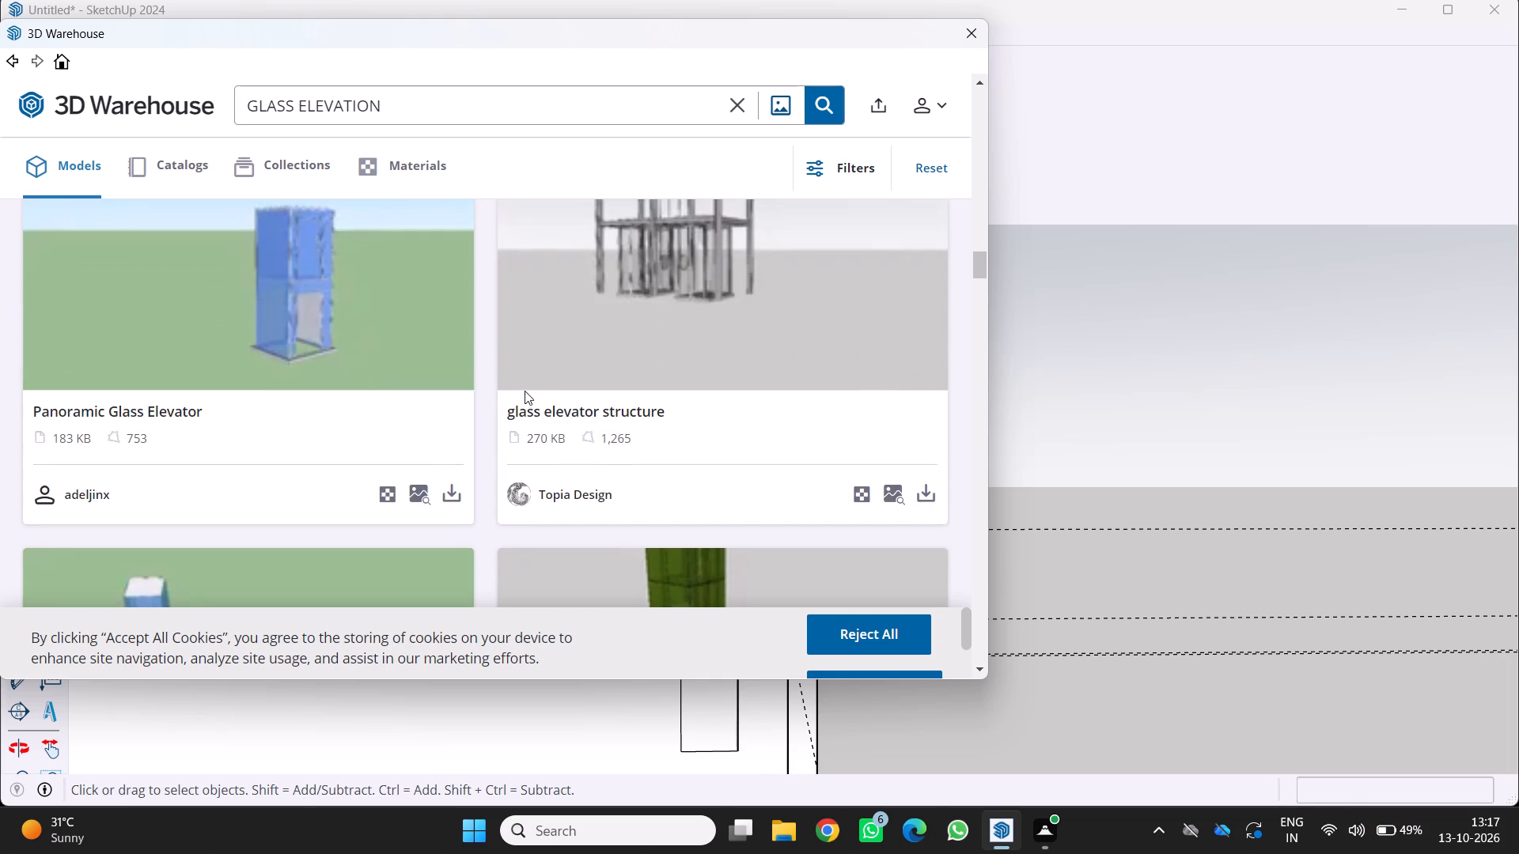
pyautogui.scroll(-2, 525, 391)
pyautogui.scroll(-8, 700, 442)
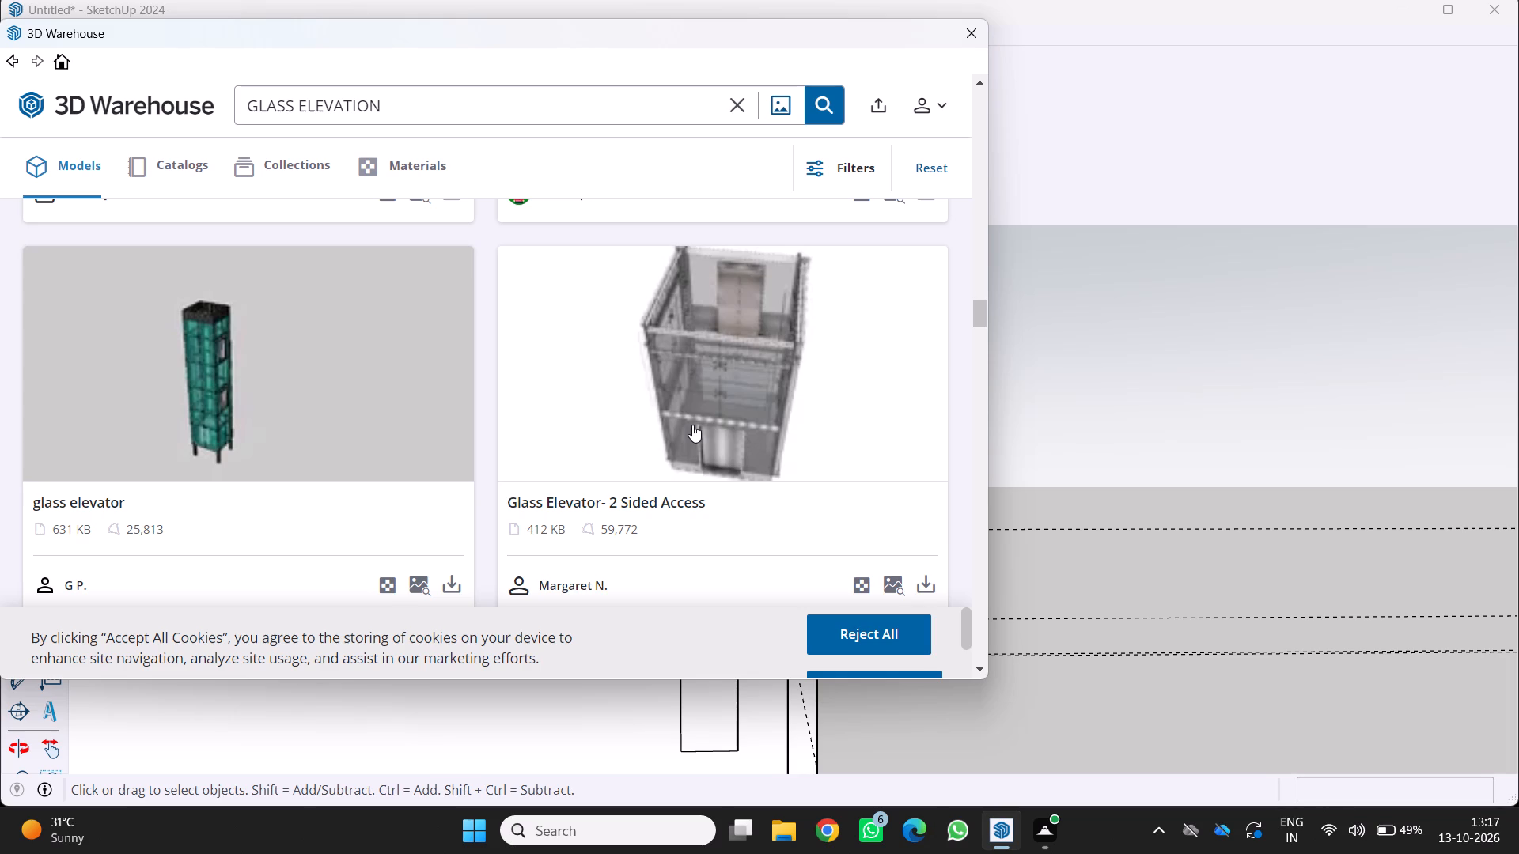
pyautogui.scroll(-1, 724, 475)
pyautogui.scroll(-1, 922, 469)
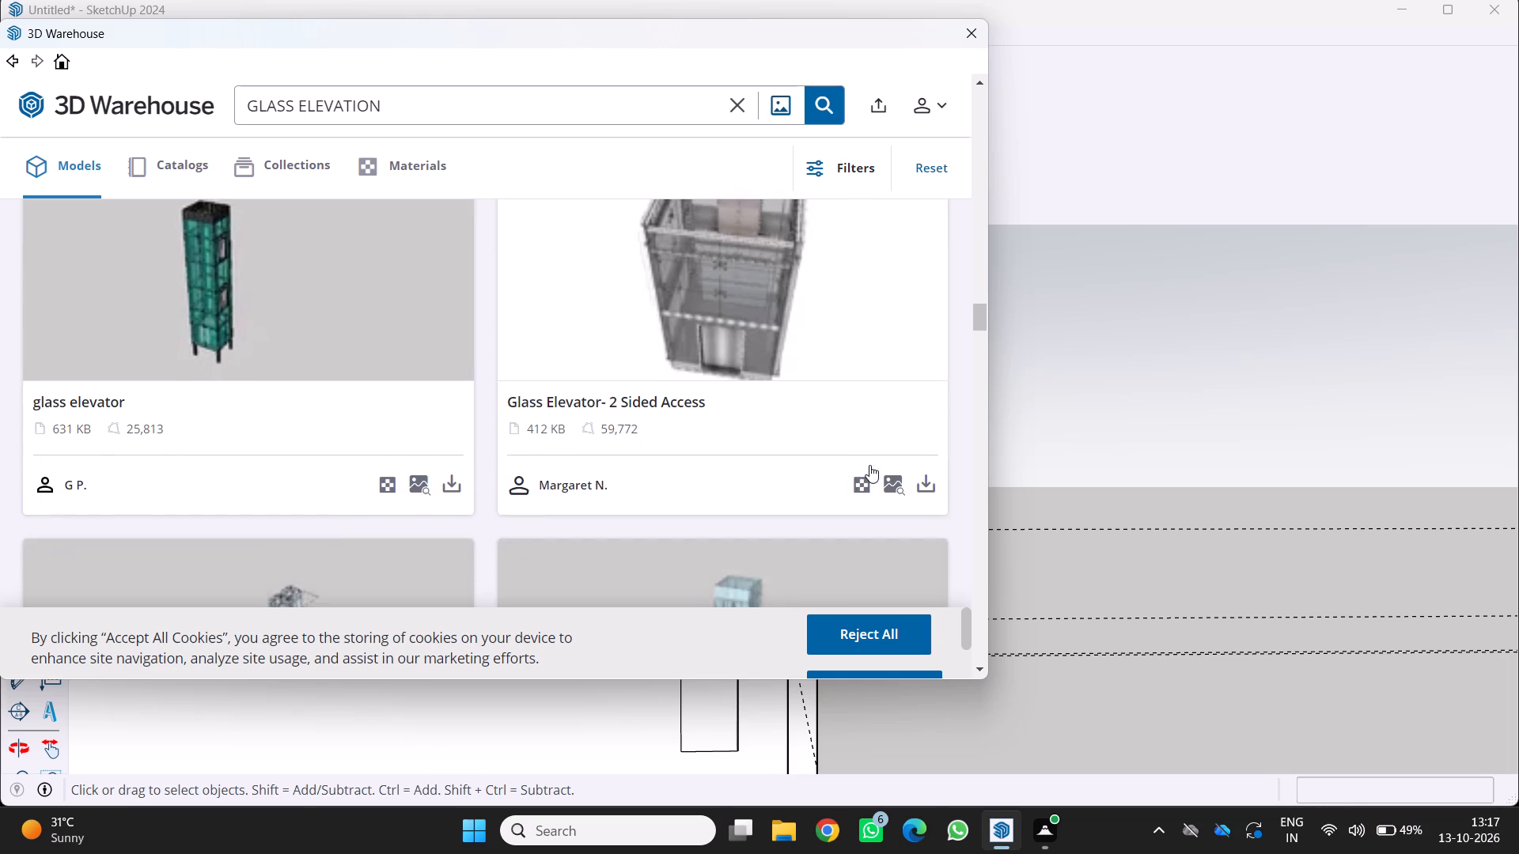
pyautogui.scroll(-2, 869, 465)
pyautogui.scroll(-6, 796, 427)
pyautogui.scroll(3, 756, 389)
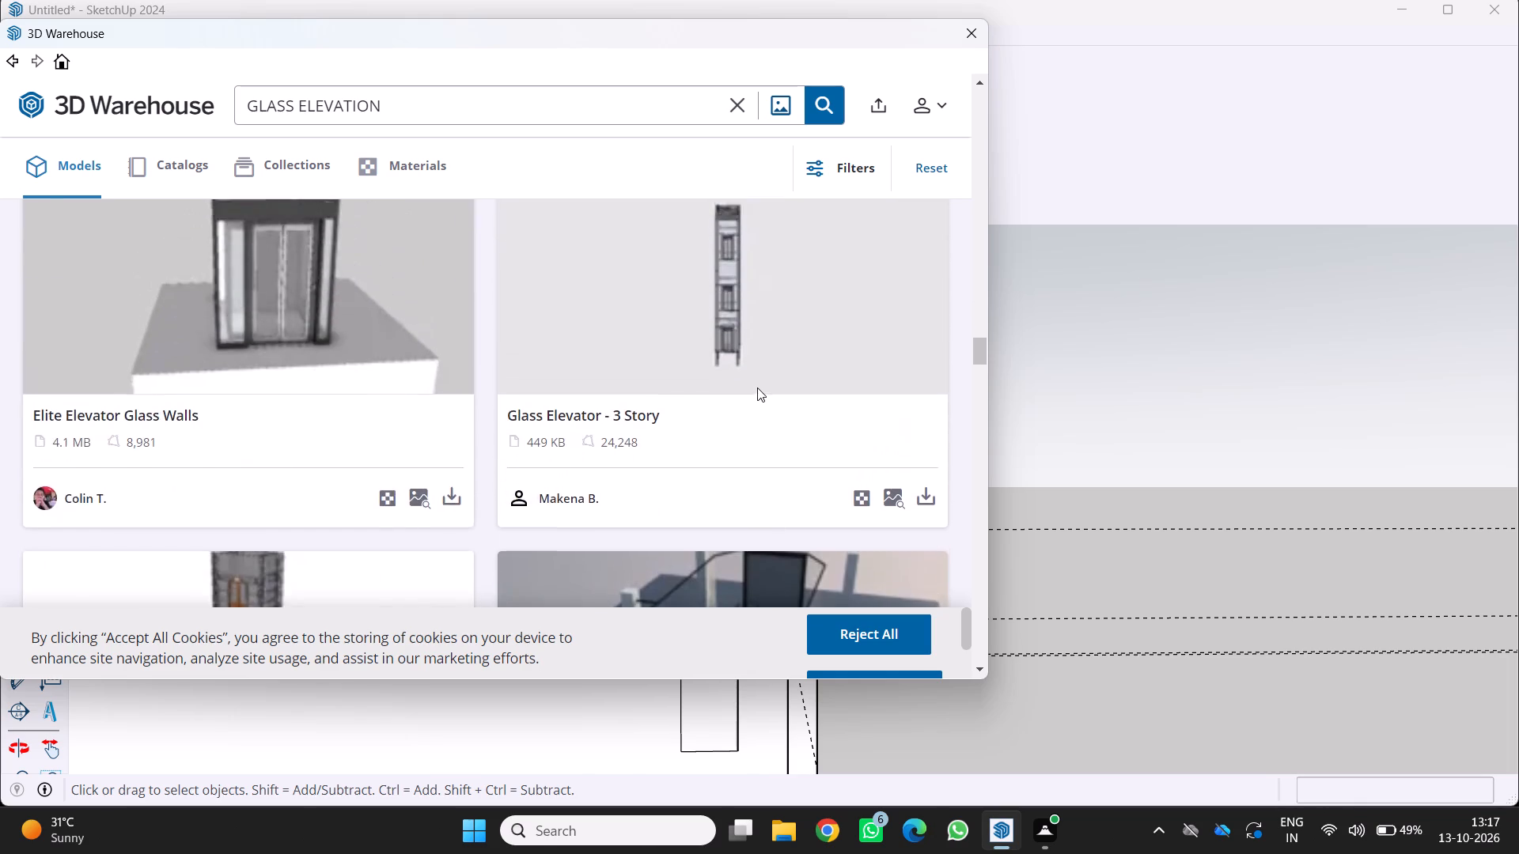
pyautogui.scroll(1, 757, 387)
pyautogui.scroll(-3, 763, 391)
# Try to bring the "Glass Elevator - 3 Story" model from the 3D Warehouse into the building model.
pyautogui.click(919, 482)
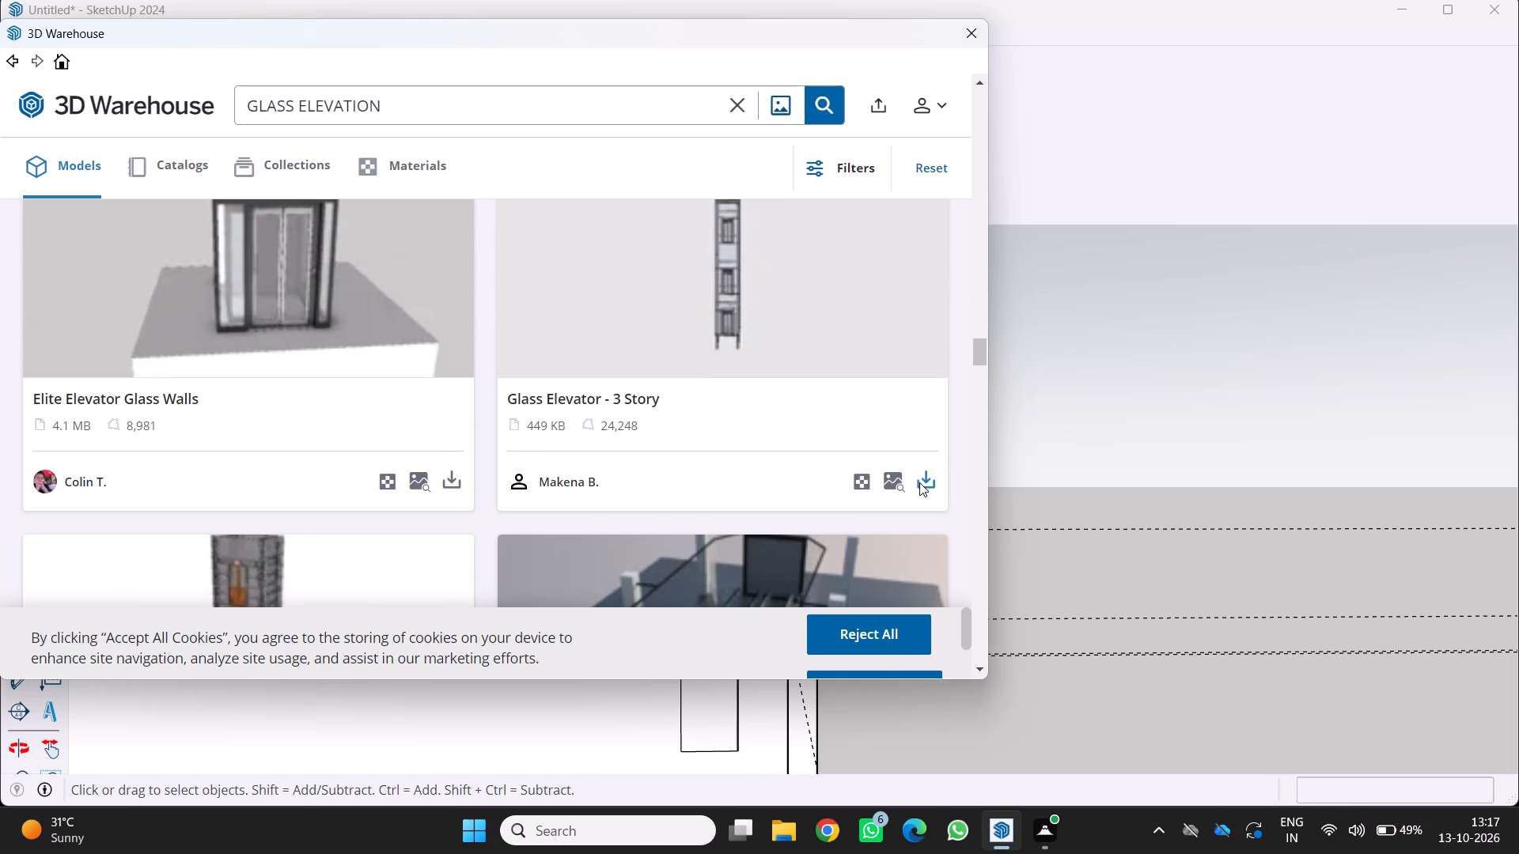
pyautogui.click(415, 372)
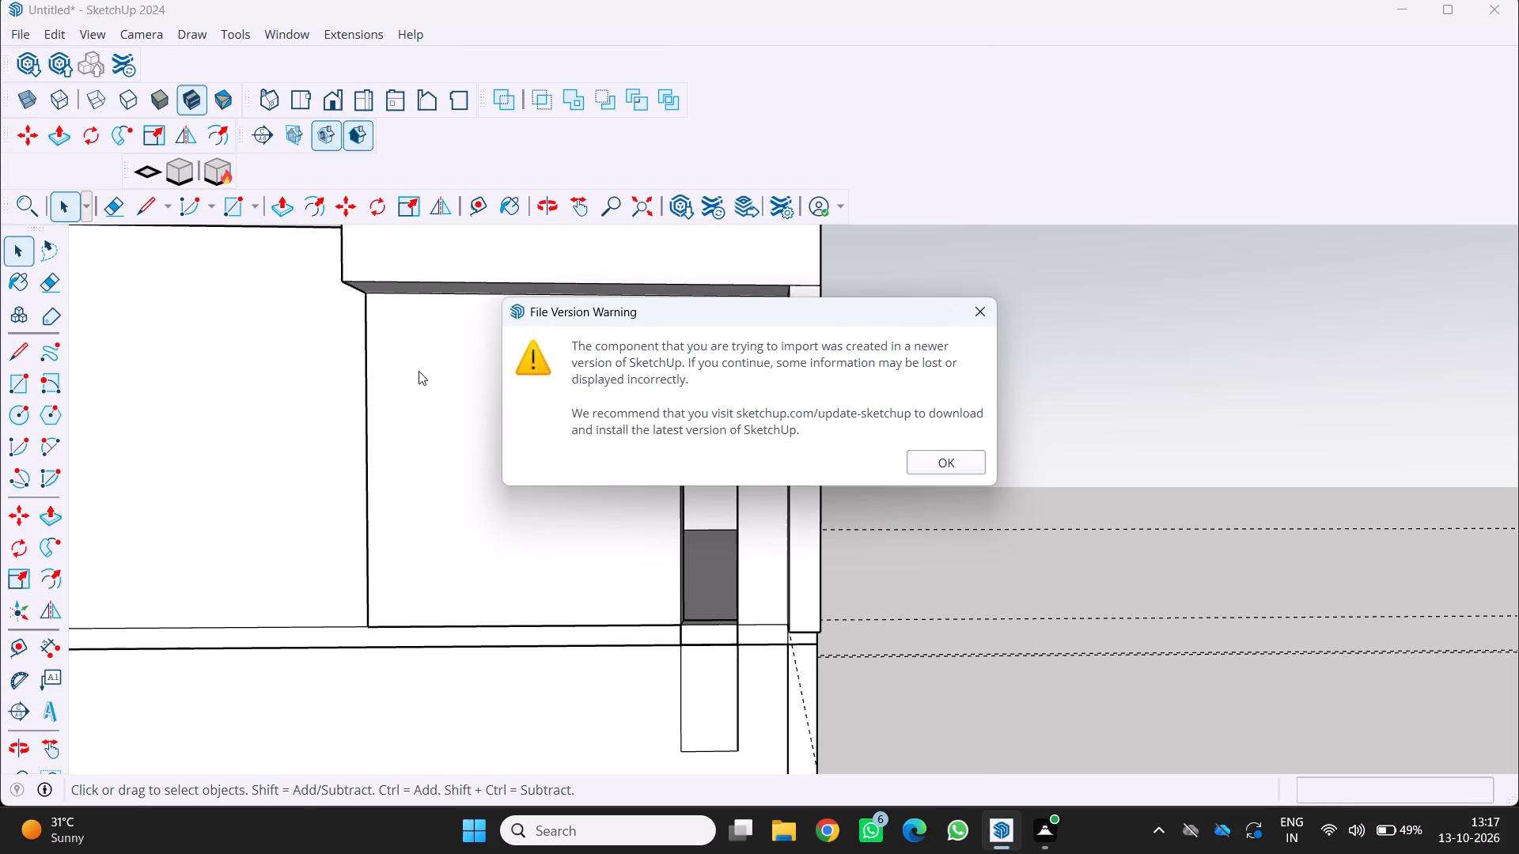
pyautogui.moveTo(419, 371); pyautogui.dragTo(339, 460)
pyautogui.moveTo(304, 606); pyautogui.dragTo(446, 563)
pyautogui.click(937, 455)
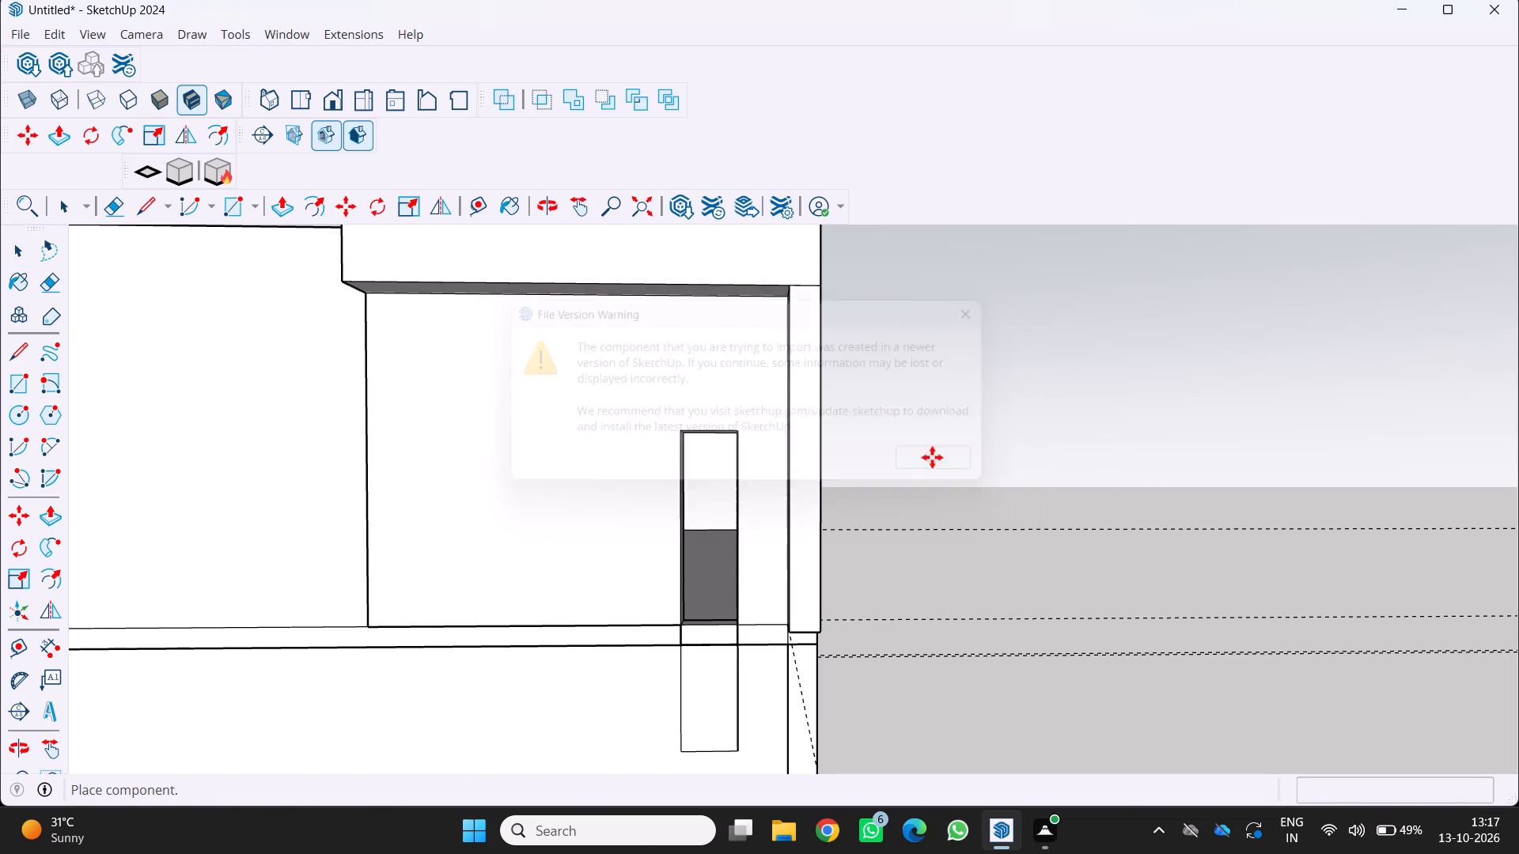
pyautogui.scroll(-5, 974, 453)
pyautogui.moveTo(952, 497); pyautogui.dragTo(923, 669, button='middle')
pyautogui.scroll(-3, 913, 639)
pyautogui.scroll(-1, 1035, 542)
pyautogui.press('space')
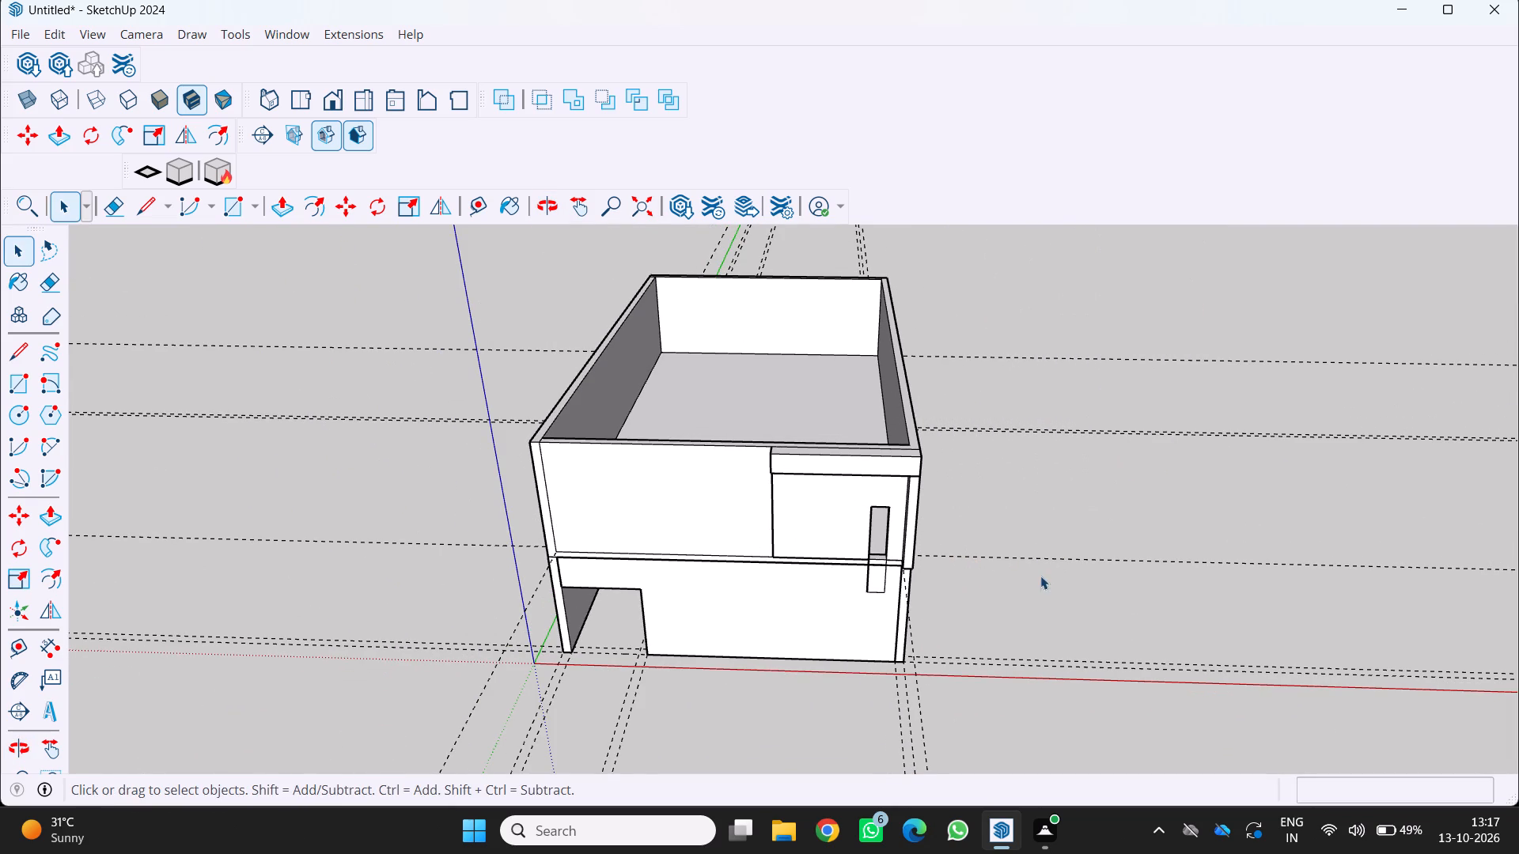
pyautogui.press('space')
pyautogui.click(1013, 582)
# Examine the narrow front opening and the projecting frame around it from several angles.
pyautogui.scroll(-3, 1040, 541)
pyautogui.moveTo(1020, 547); pyautogui.dragTo(1006, 538, button='middle')
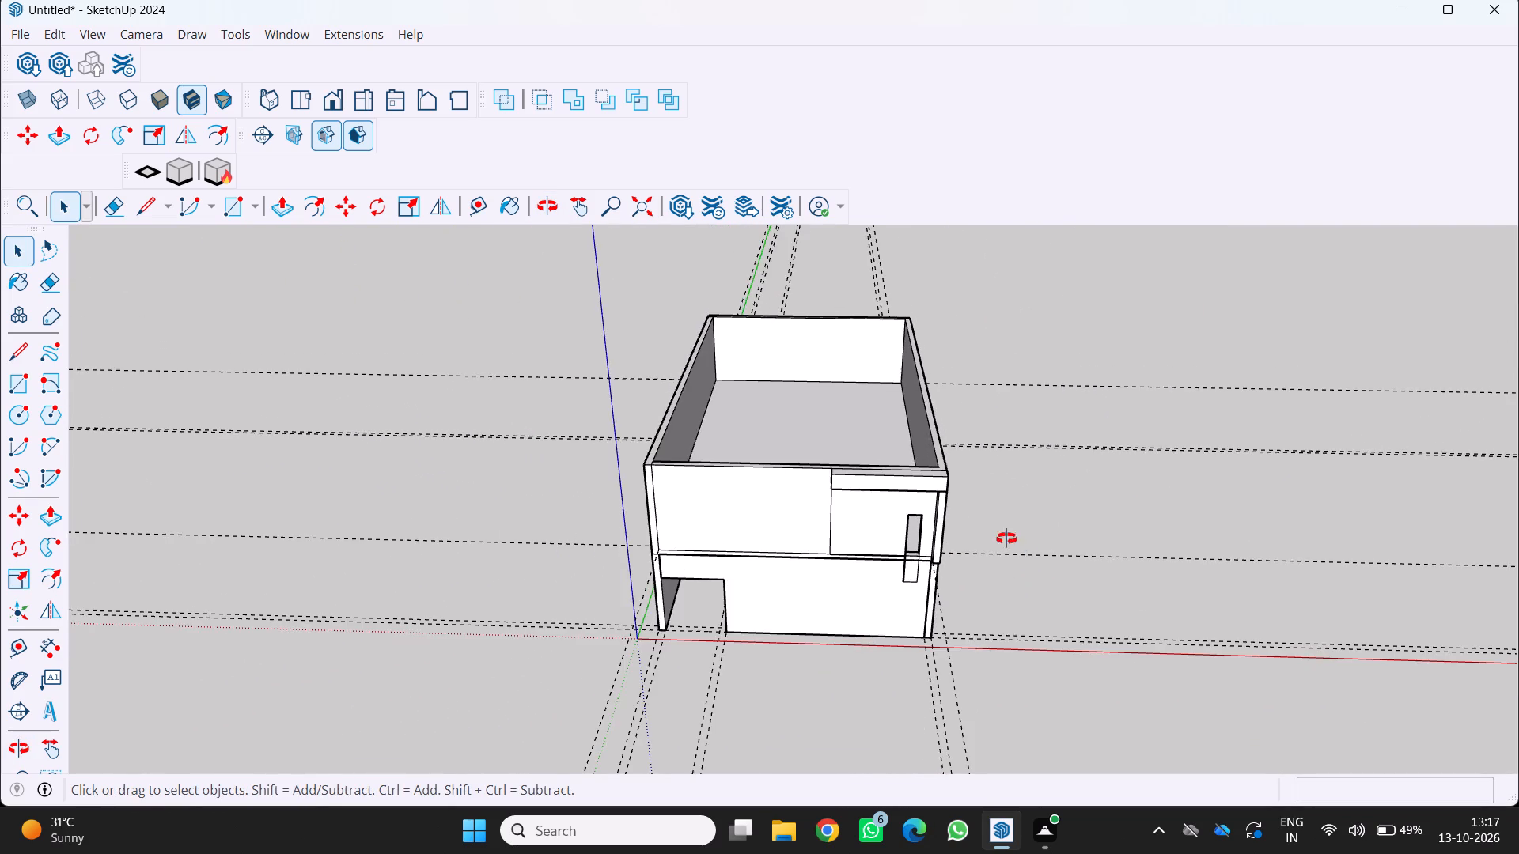
pyautogui.moveTo(1006, 538); pyautogui.dragTo(986, 474, button='middle')
pyautogui.scroll(6, 943, 505)
pyautogui.moveTo(930, 564); pyautogui.dragTo(998, 519, button='middle')
pyautogui.scroll(4, 909, 546)
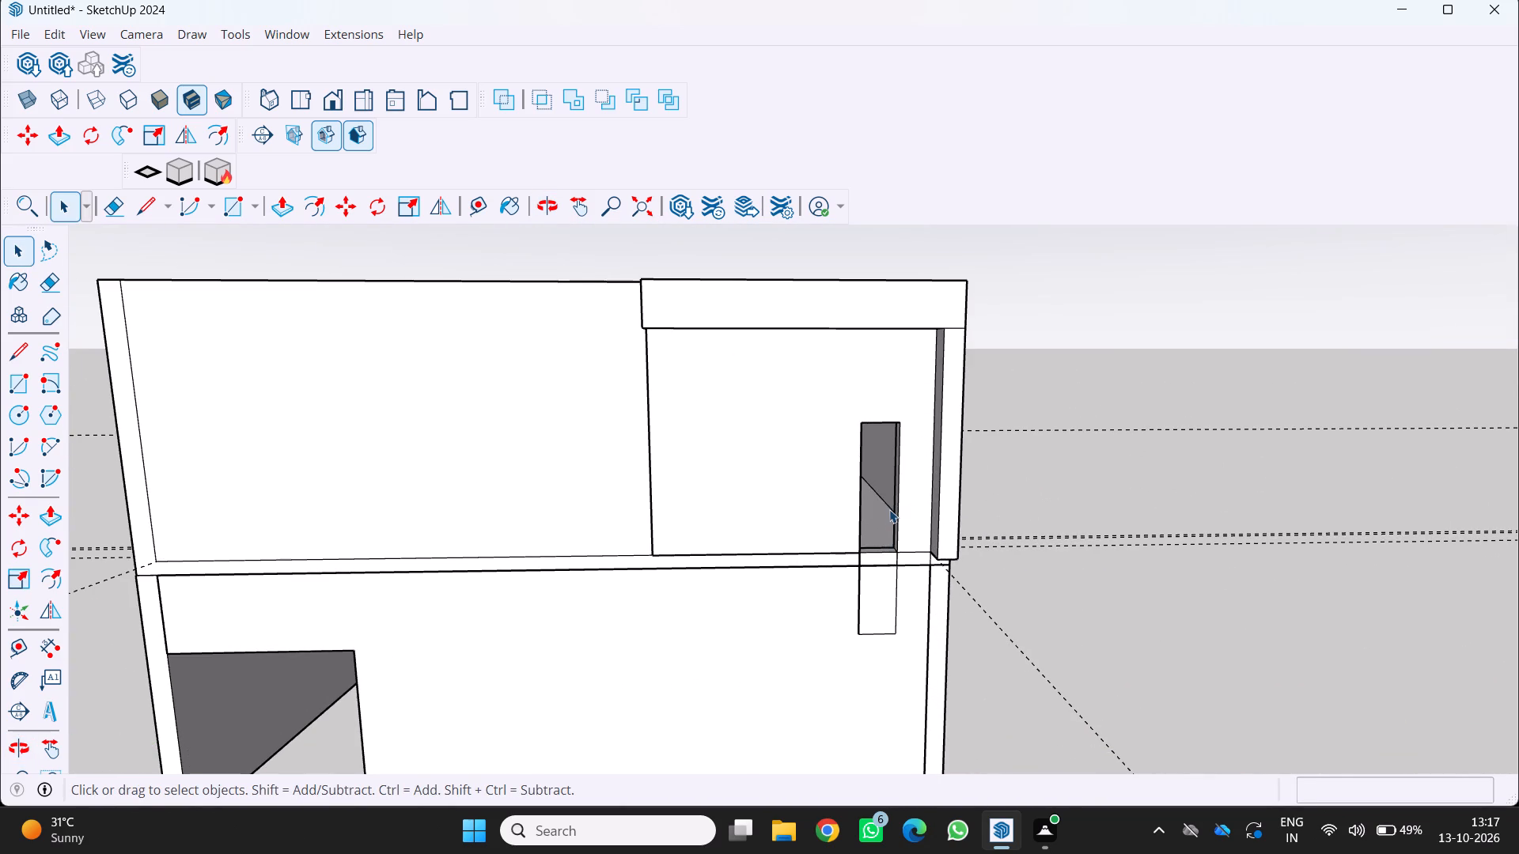
pyautogui.scroll(-5, 889, 509)
pyautogui.moveTo(888, 520); pyautogui.dragTo(852, 619, button='middle')
pyautogui.scroll(1, 889, 554)
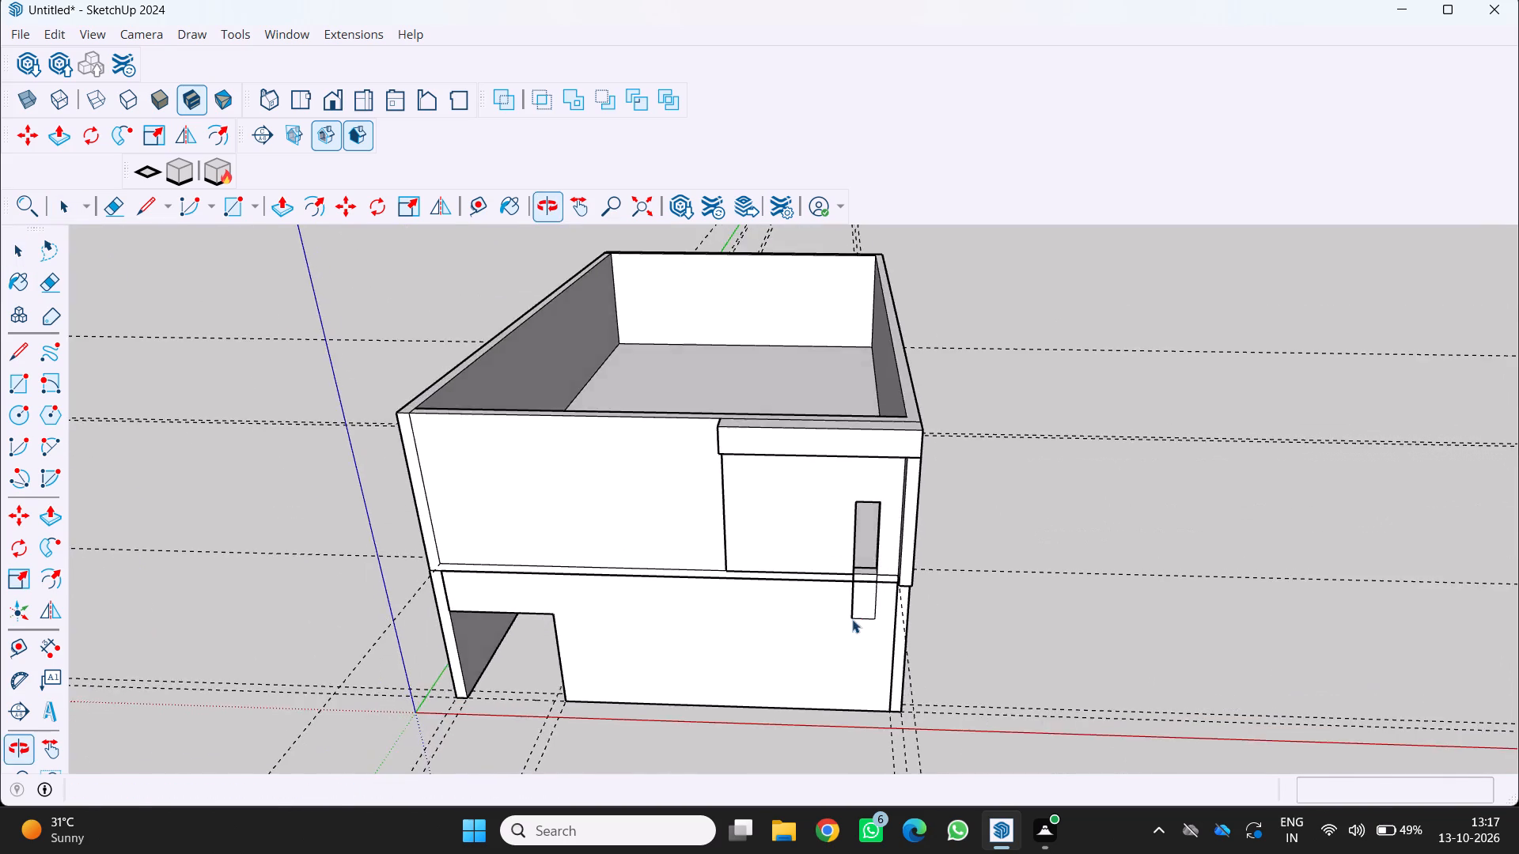
pyautogui.scroll(11, 838, 597)
pyautogui.moveTo(877, 568); pyautogui.dragTo(854, 497, button='middle')
pyautogui.middleClick(854, 497)
pyautogui.scroll(-5, 854, 497)
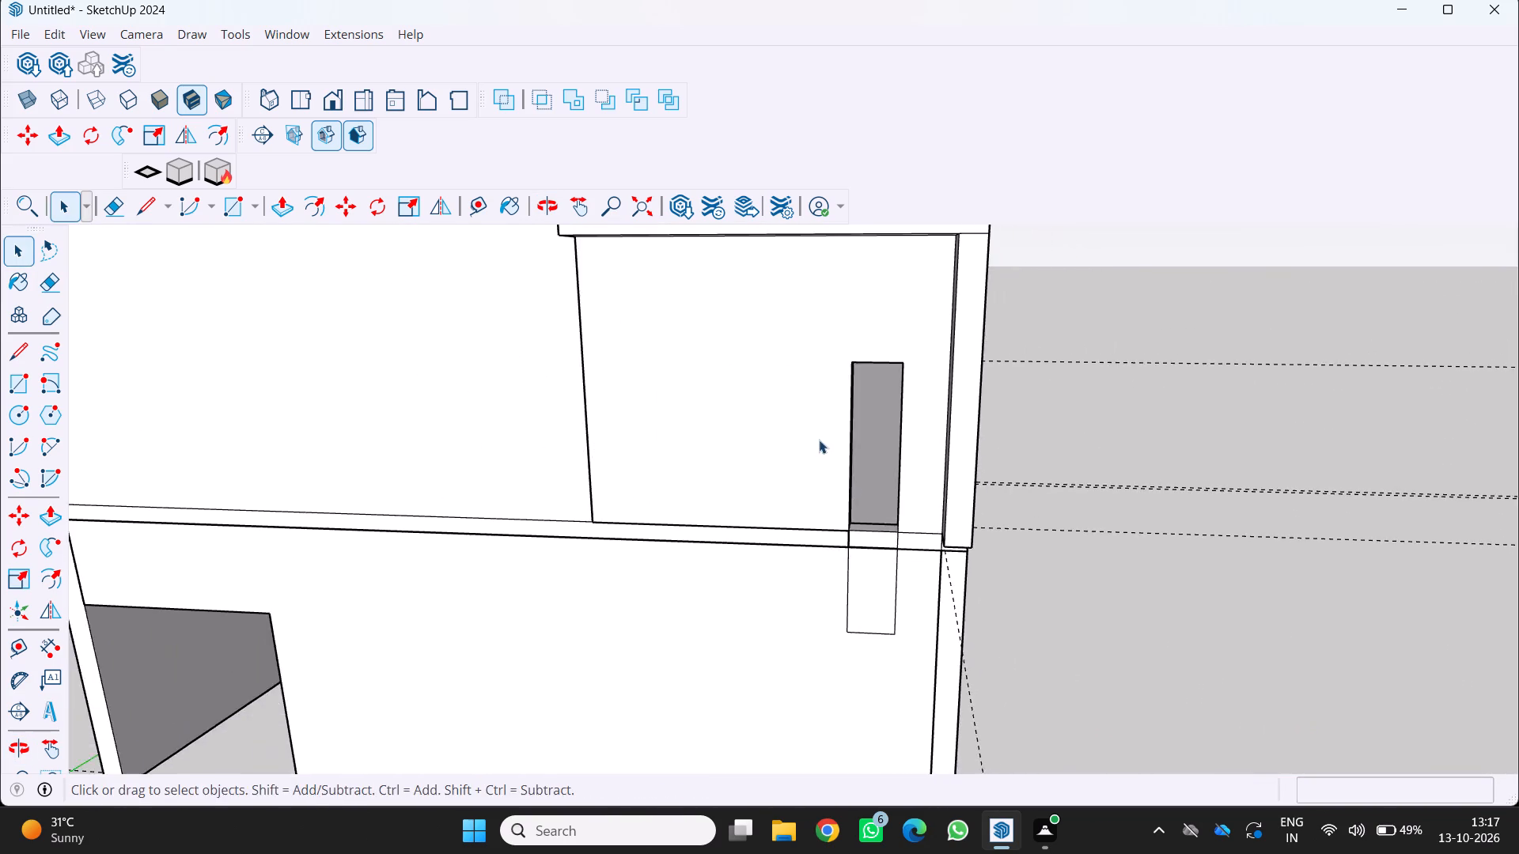
pyautogui.scroll(1, 816, 437)
pyautogui.moveTo(820, 436); pyautogui.dragTo(862, 479, button='middle')
pyautogui.scroll(-3, 865, 480)
pyautogui.moveTo(866, 456); pyautogui.dragTo(900, 493, button='middle')
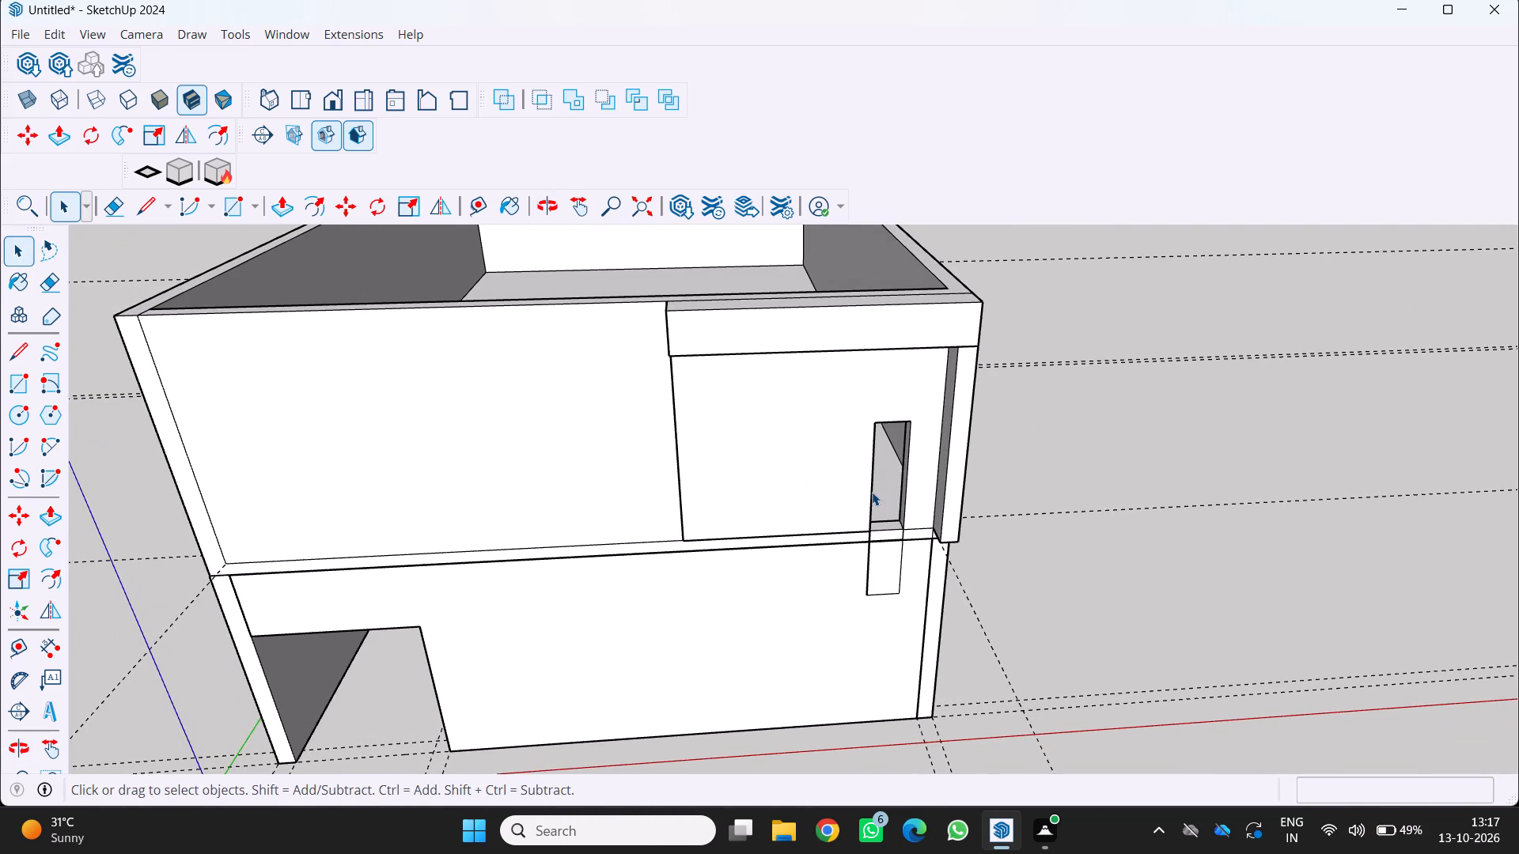
pyautogui.scroll(-2, 870, 493)
pyautogui.moveTo(869, 493); pyautogui.dragTo(775, 393, button='middle')
pyautogui.scroll(4, 816, 435)
pyautogui.moveTo(813, 452); pyautogui.dragTo(829, 478, button='middle')
pyautogui.middleClick(830, 482)
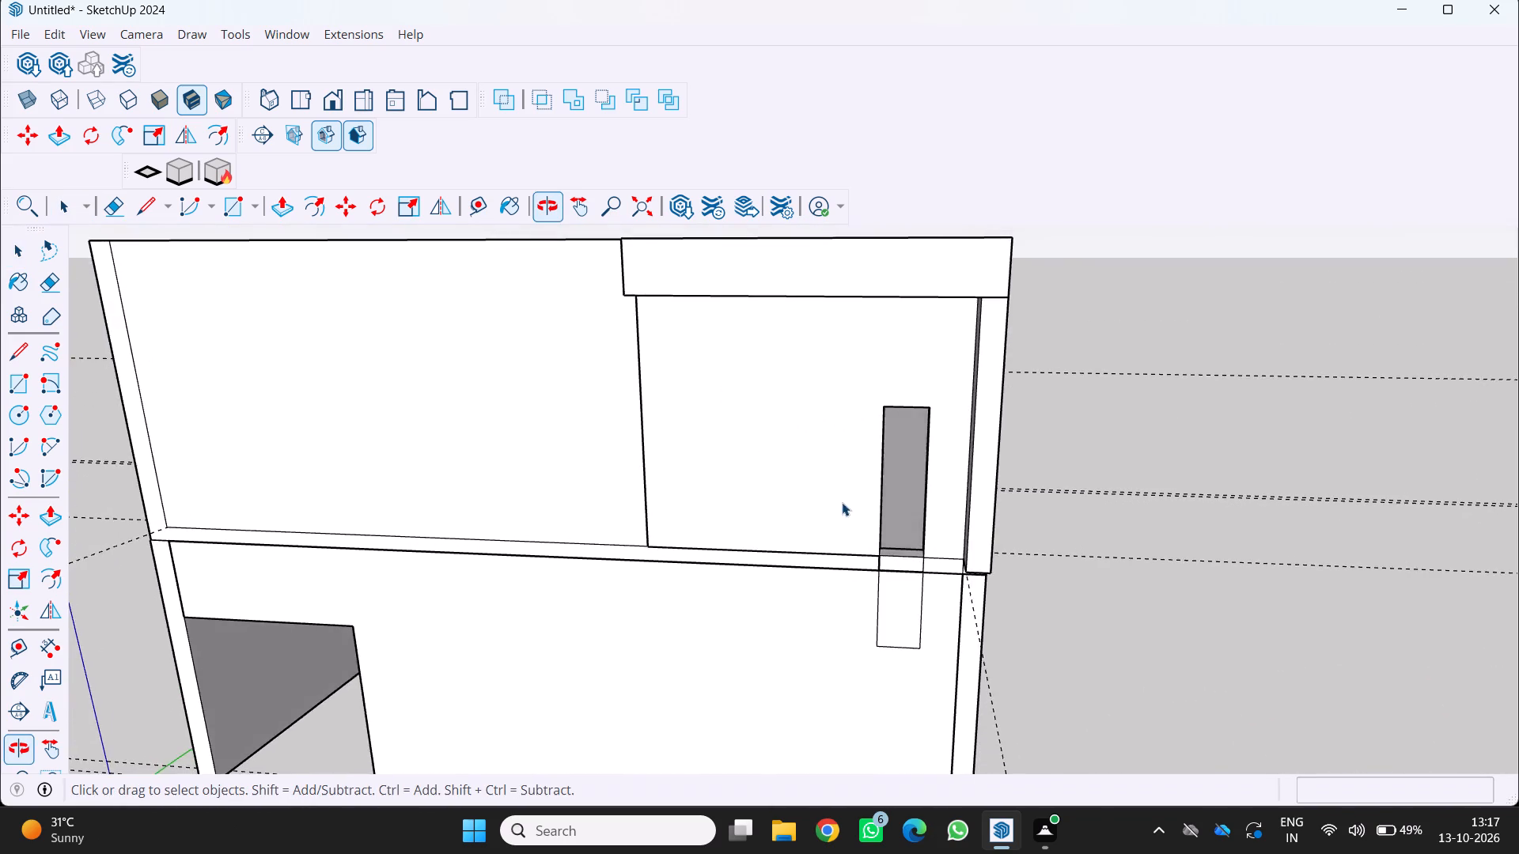
pyautogui.scroll(3, 816, 486)
# Reopen the 3D Warehouse and change the model search to "GLASS".
pyautogui.click(293, 26)
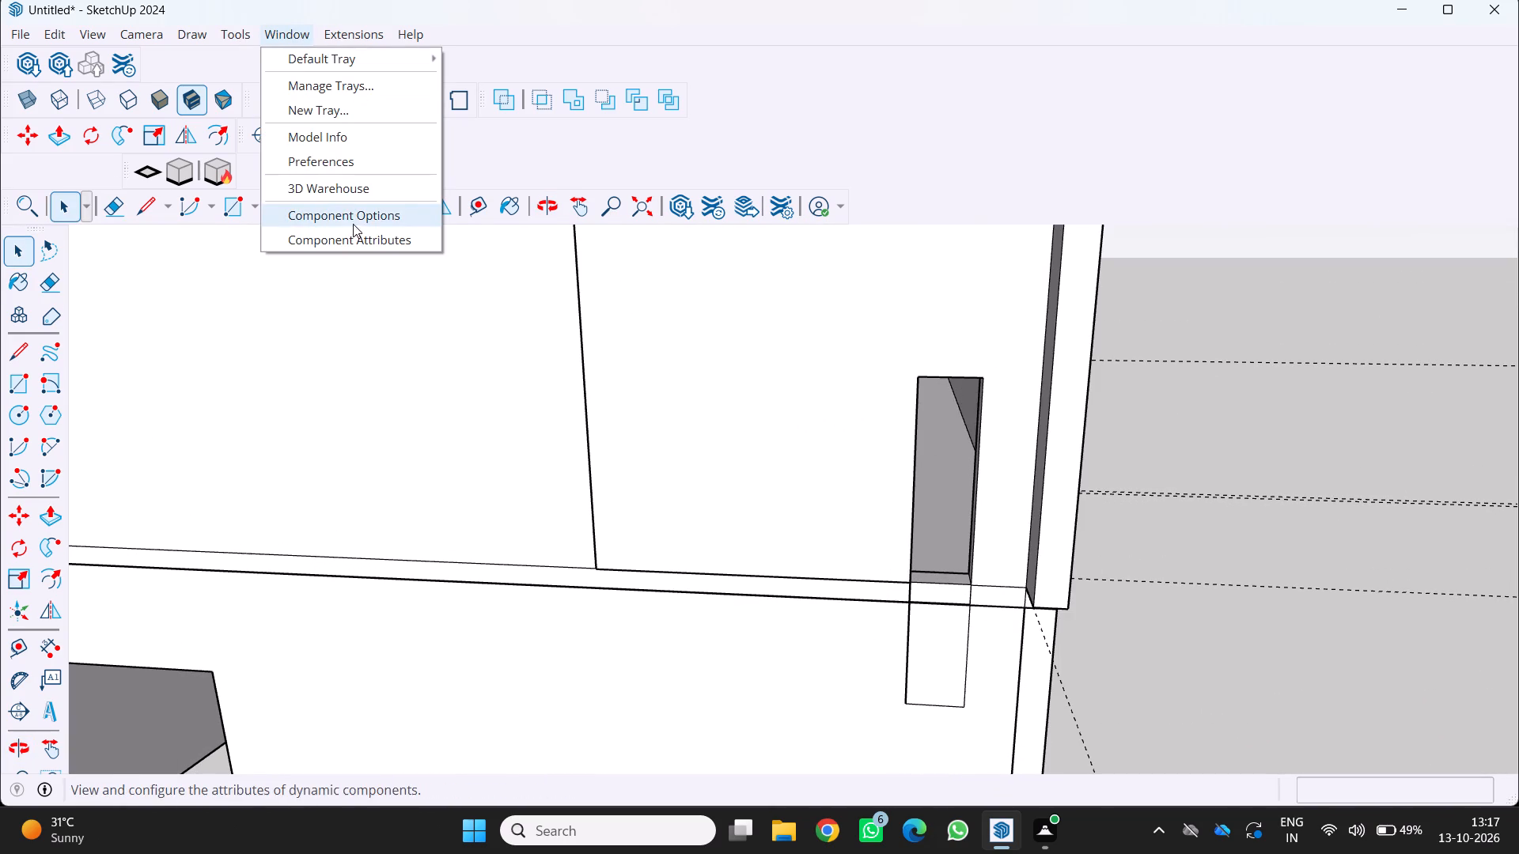
pyautogui.click(331, 191)
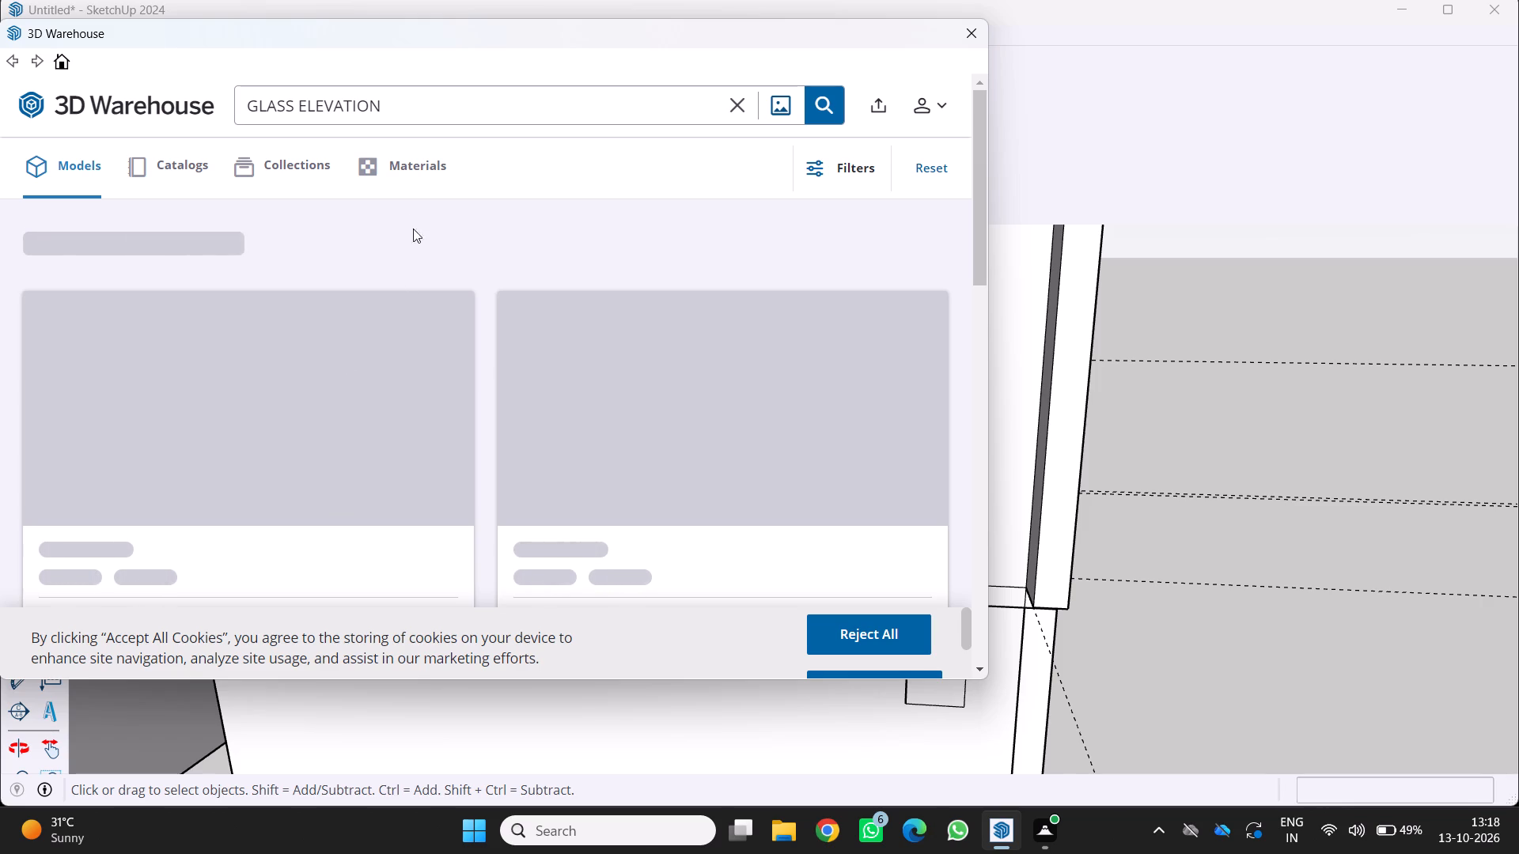
pyautogui.click(468, 95)
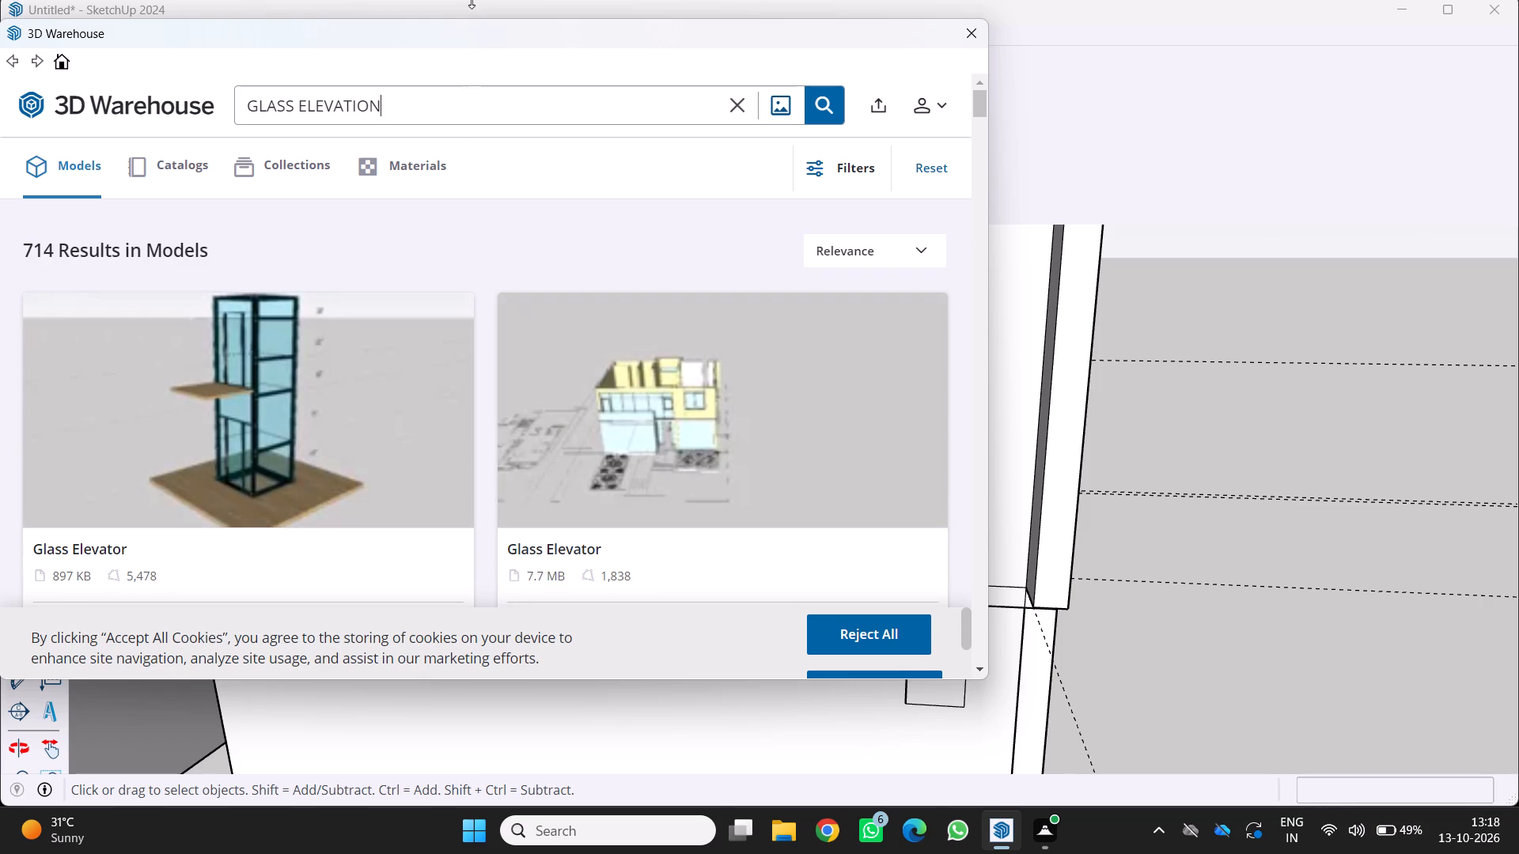
pyautogui.press('BackSpace')
pyautogui.press('BackSpace')
pyautogui.press('BackSpace')
pyautogui.press('BackSpace')
pyautogui.press('BackSpace')
pyautogui.press('BackSpace')
pyautogui.press('BackSpace')
pyautogui.press('BackSpace')
pyautogui.press('BackSpace')
pyautogui.moveTo(817, 107); pyautogui.dragTo(828, 112)
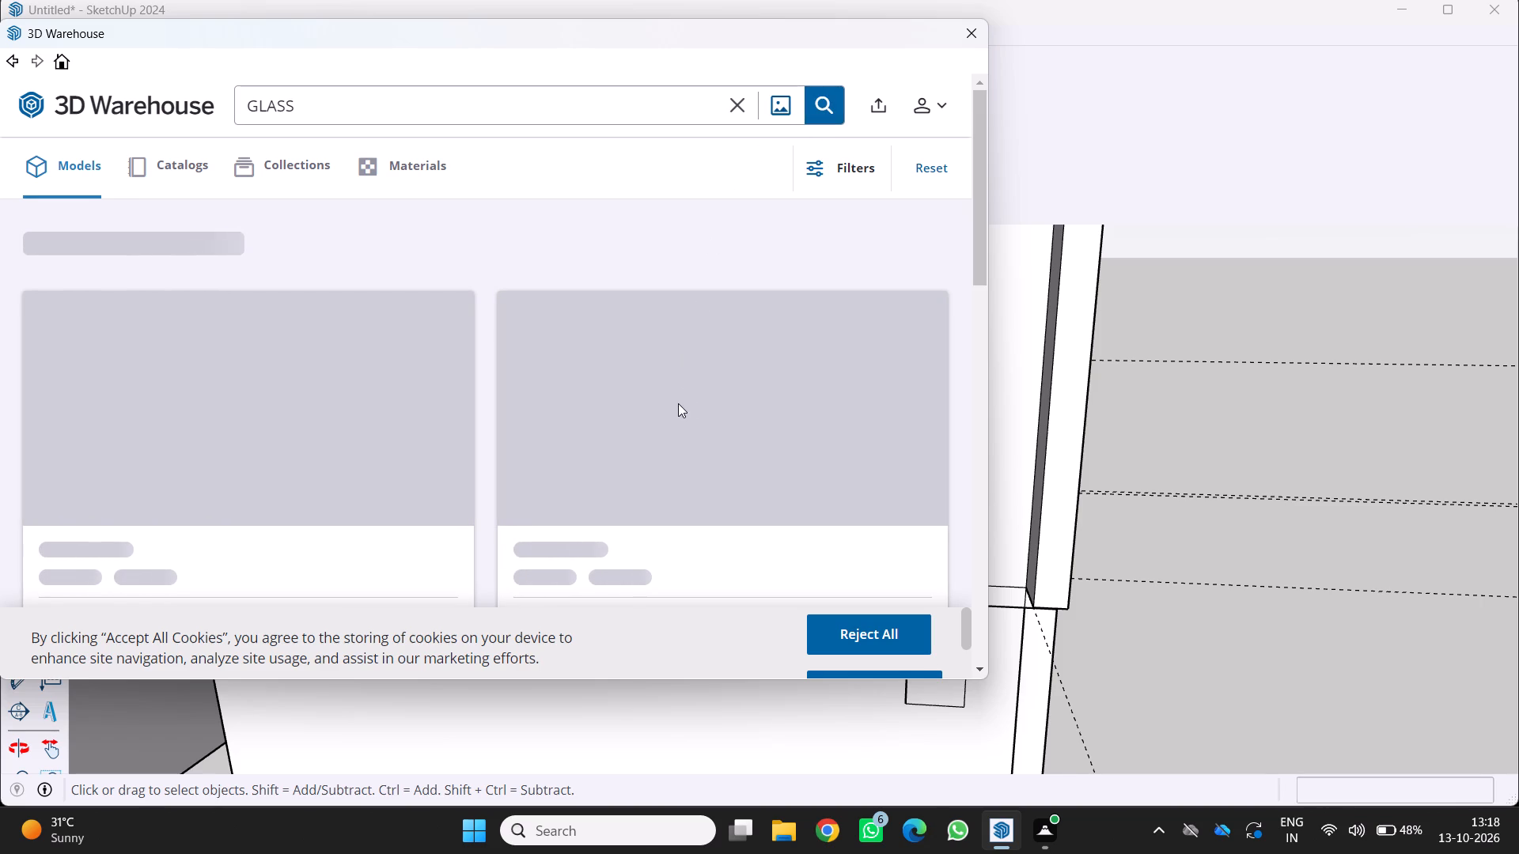
# Browse the glass model results for a flat glass panel that would suit the narrow front opening.
pyautogui.scroll(-5, 777, 478)
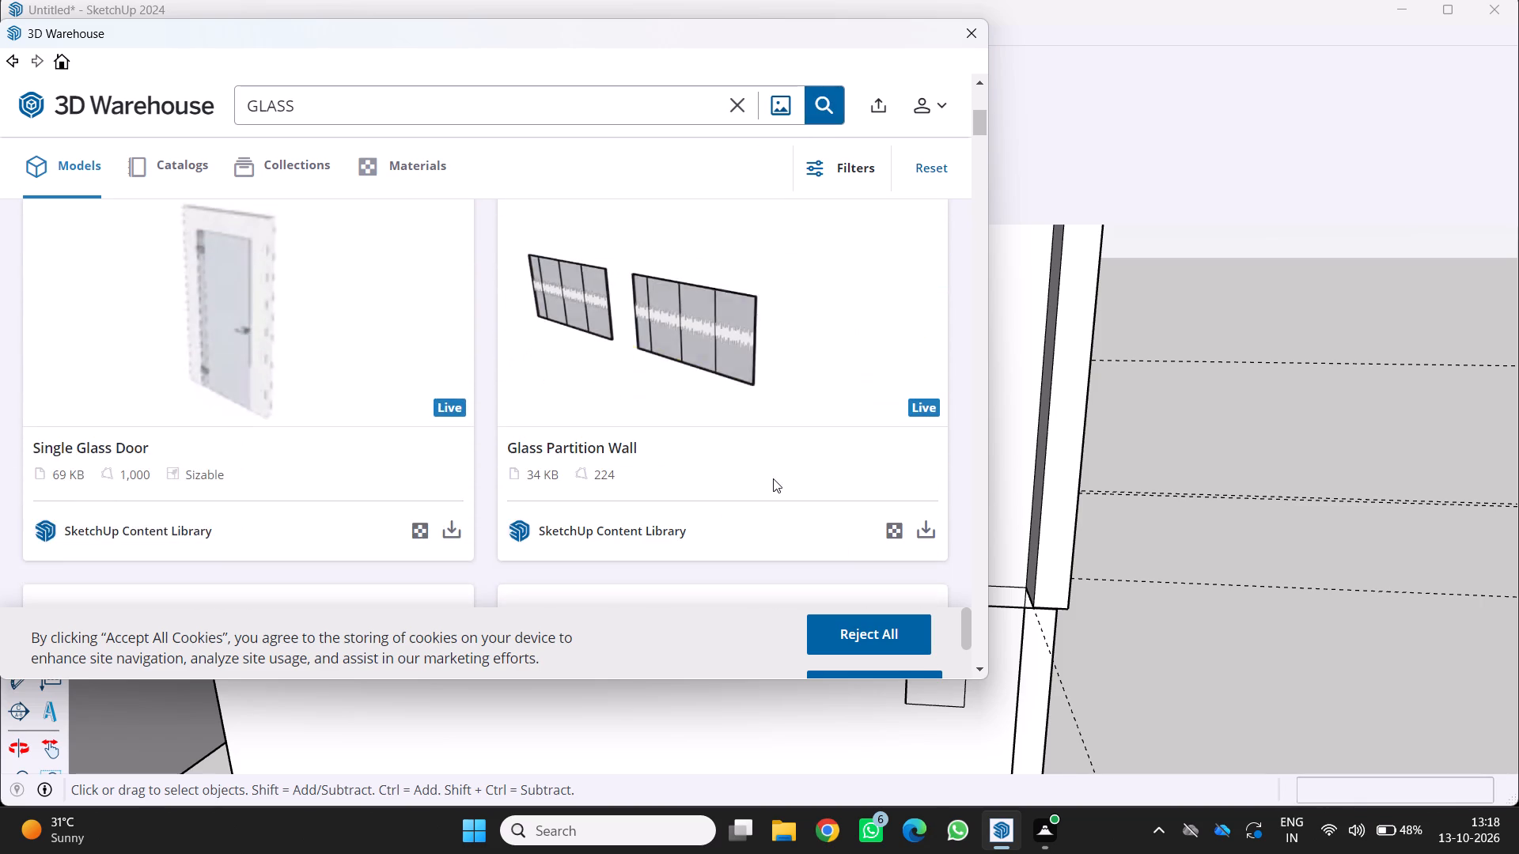
pyautogui.scroll(-9, 772, 478)
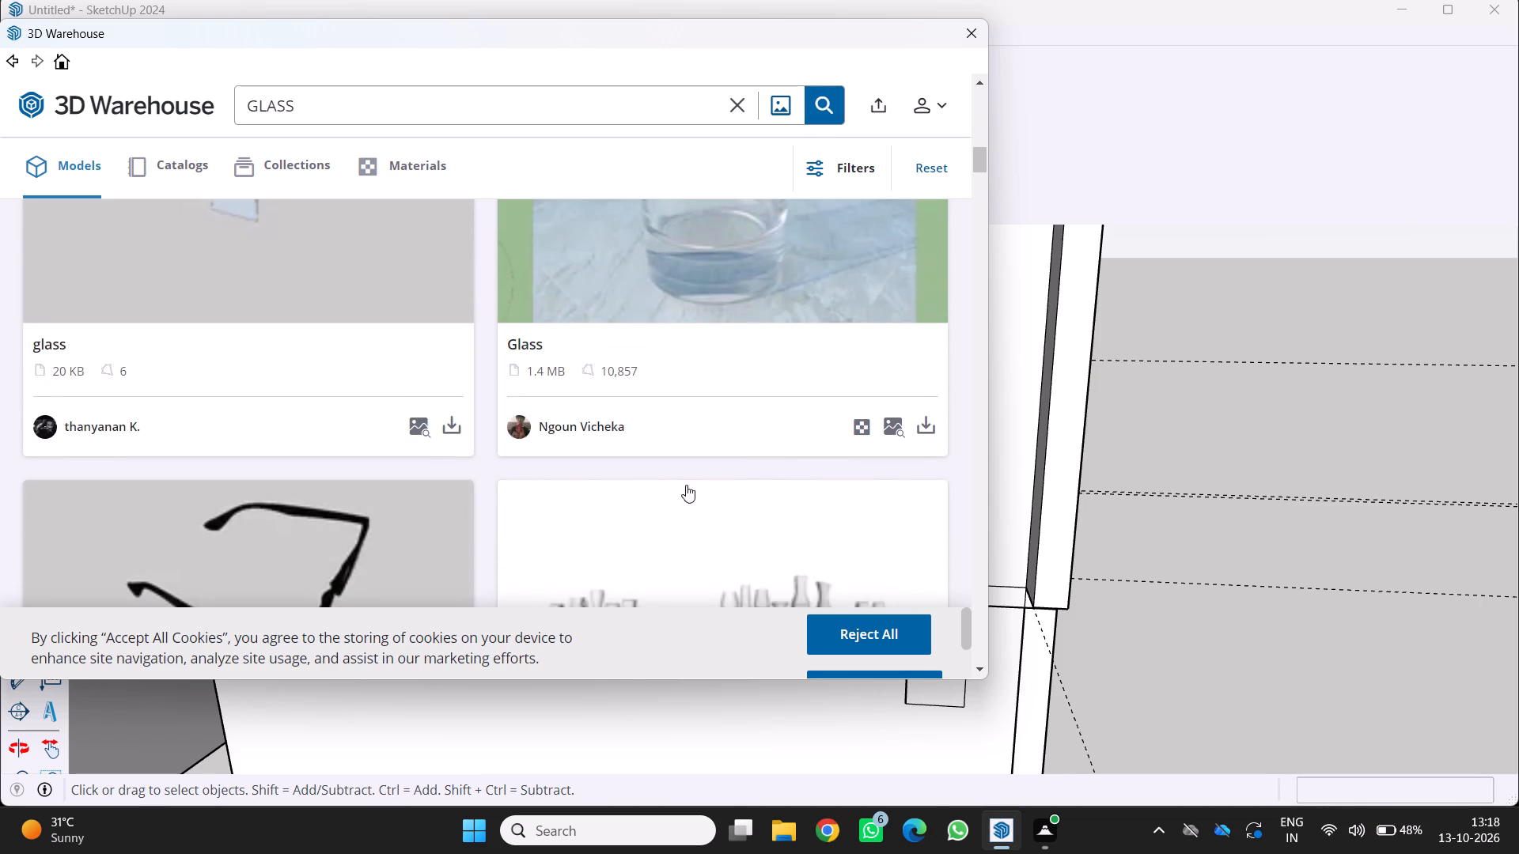
pyautogui.scroll(4, 410, 427)
pyautogui.scroll(-5, 372, 421)
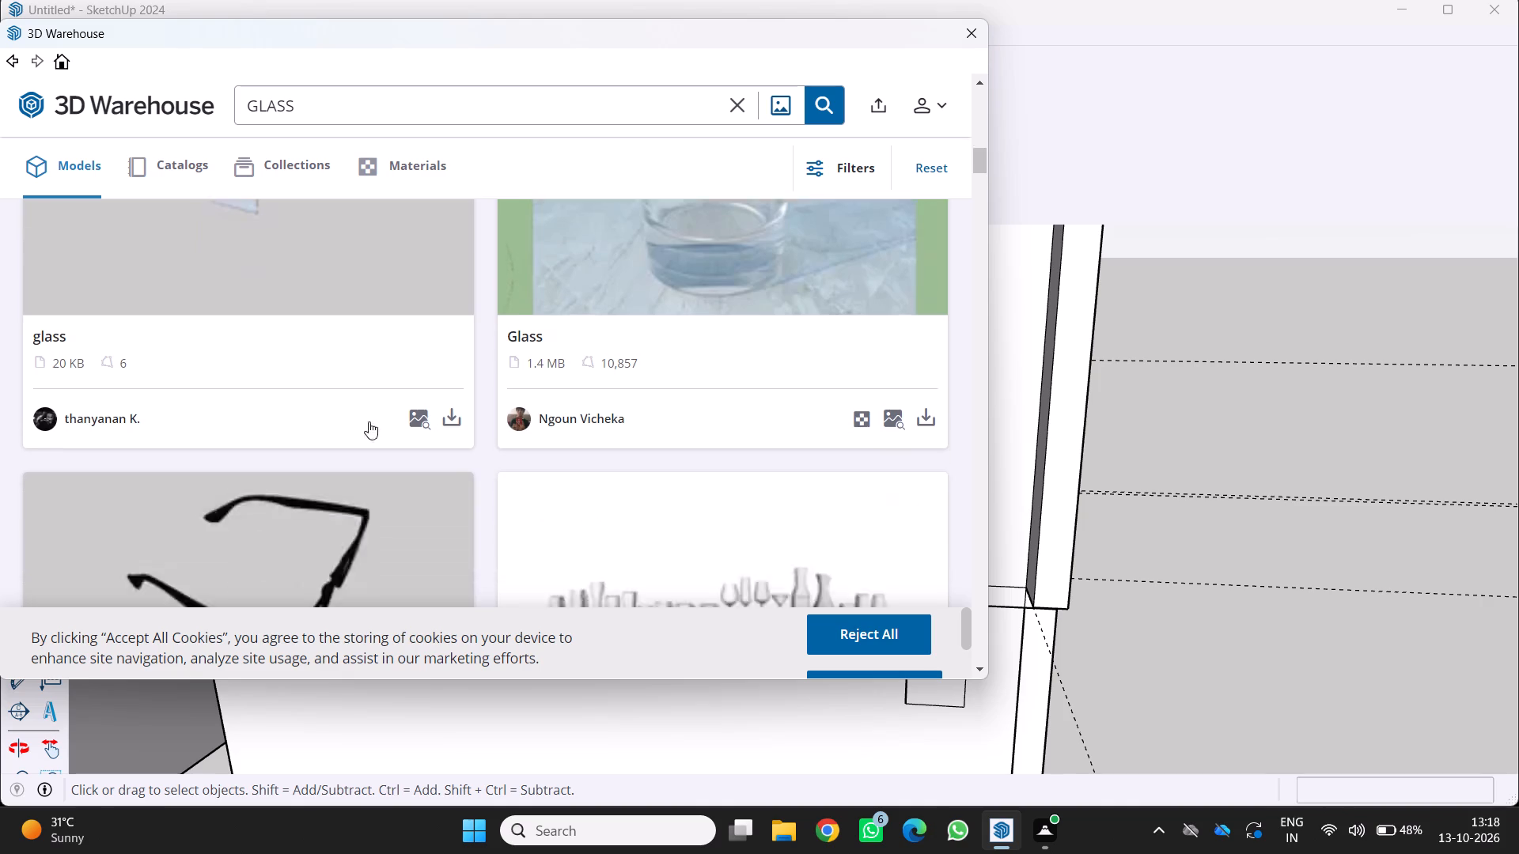
pyautogui.scroll(-11, 369, 421)
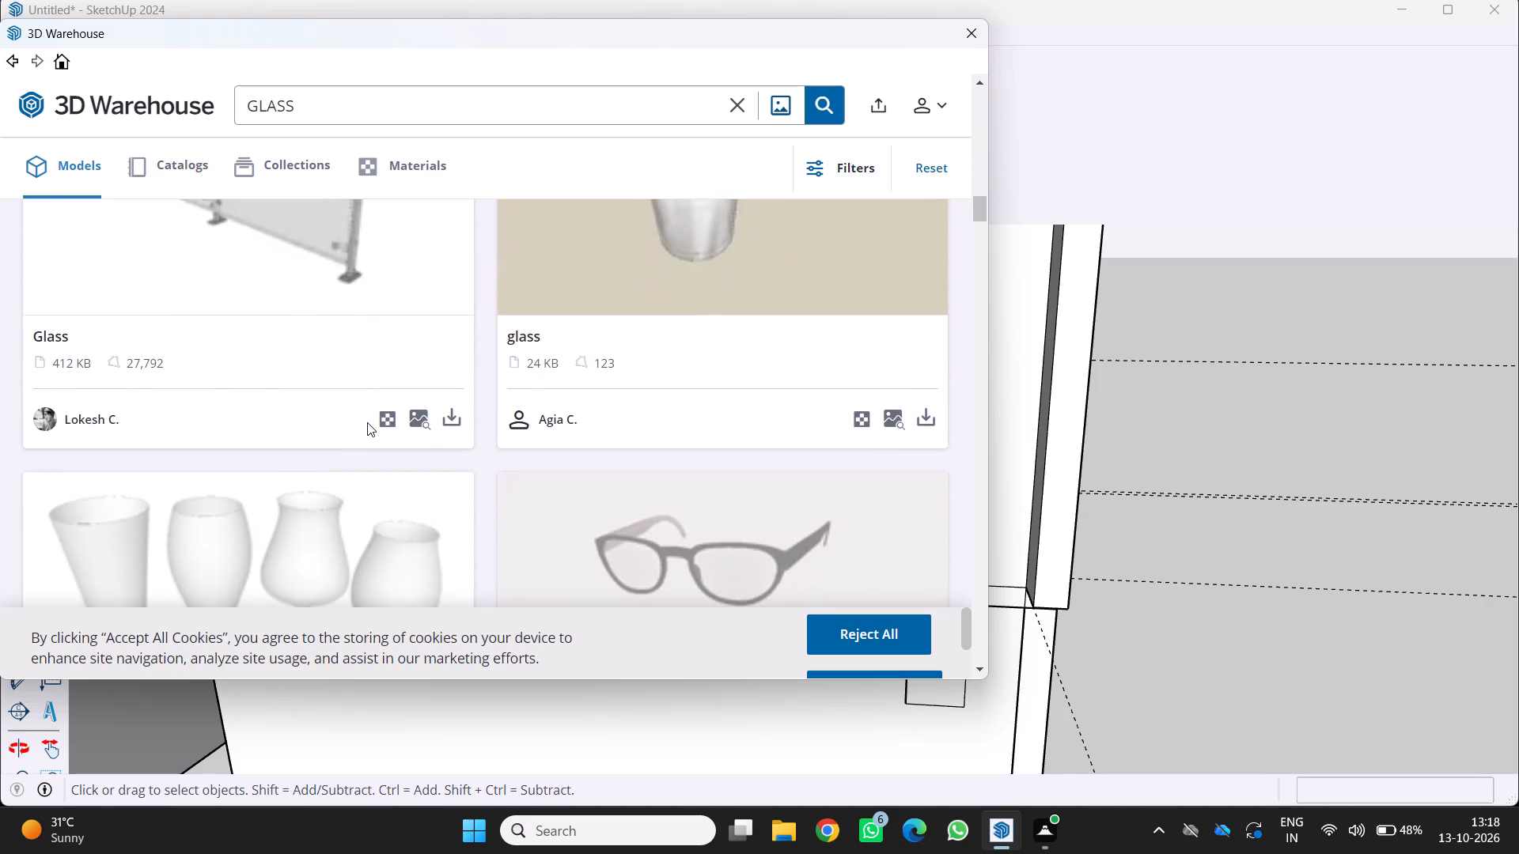
pyautogui.scroll(-11, 367, 422)
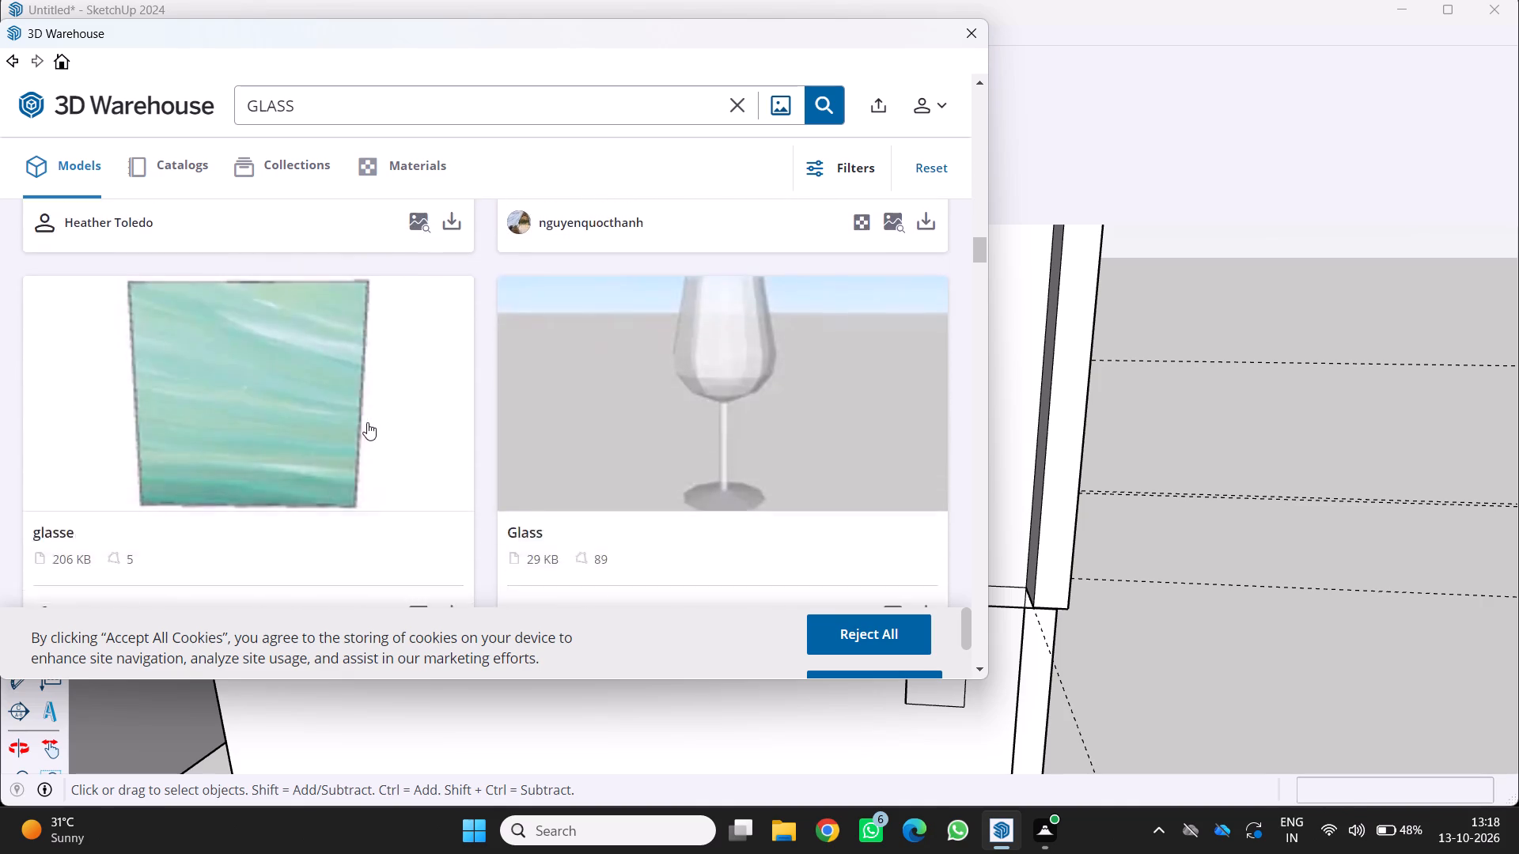
pyautogui.scroll(-5, 365, 423)
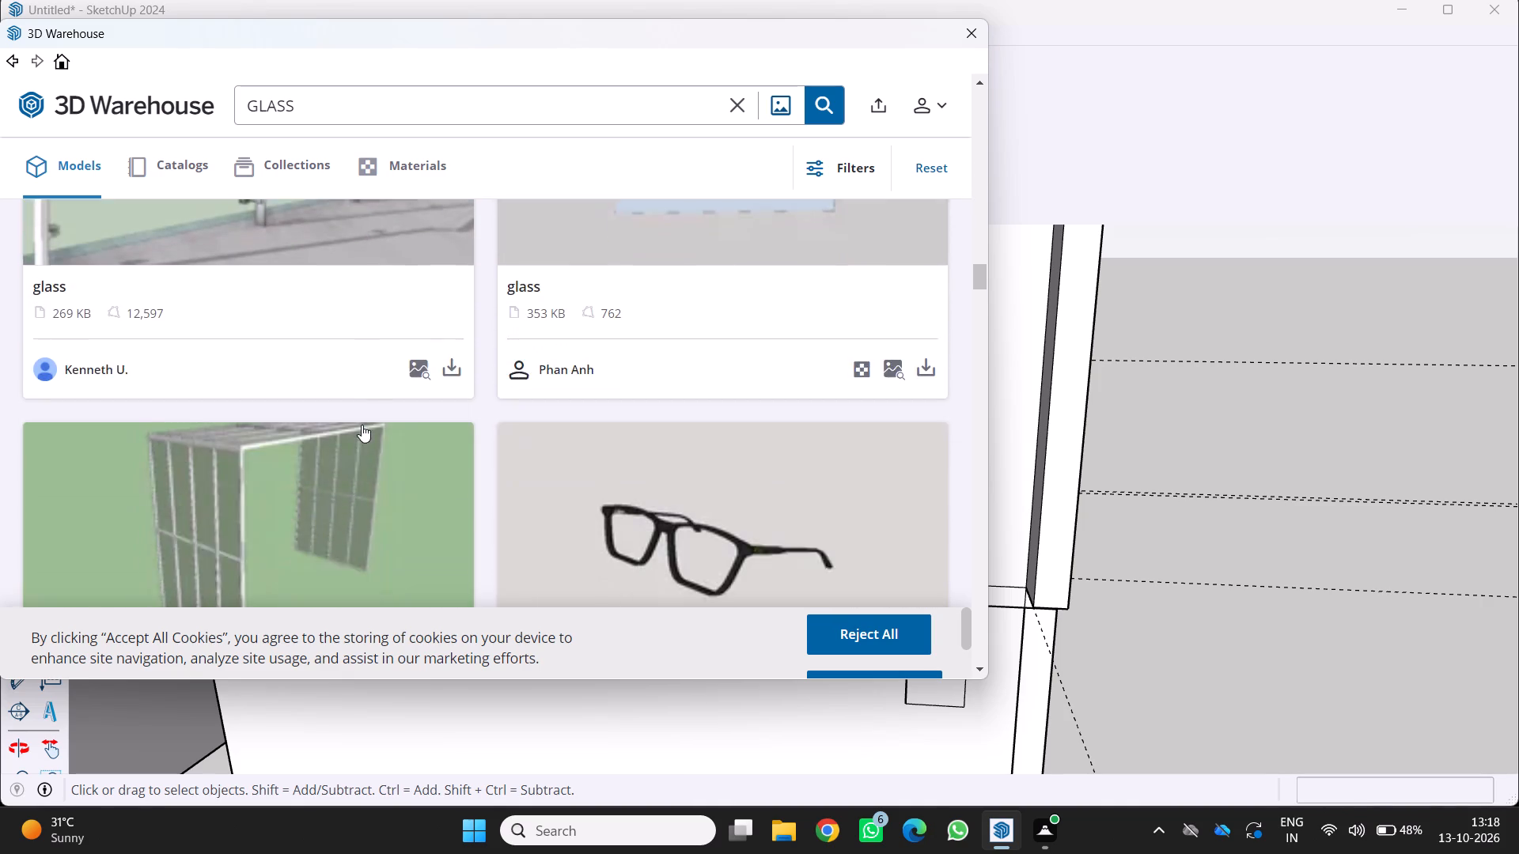
pyautogui.scroll(-10, 362, 425)
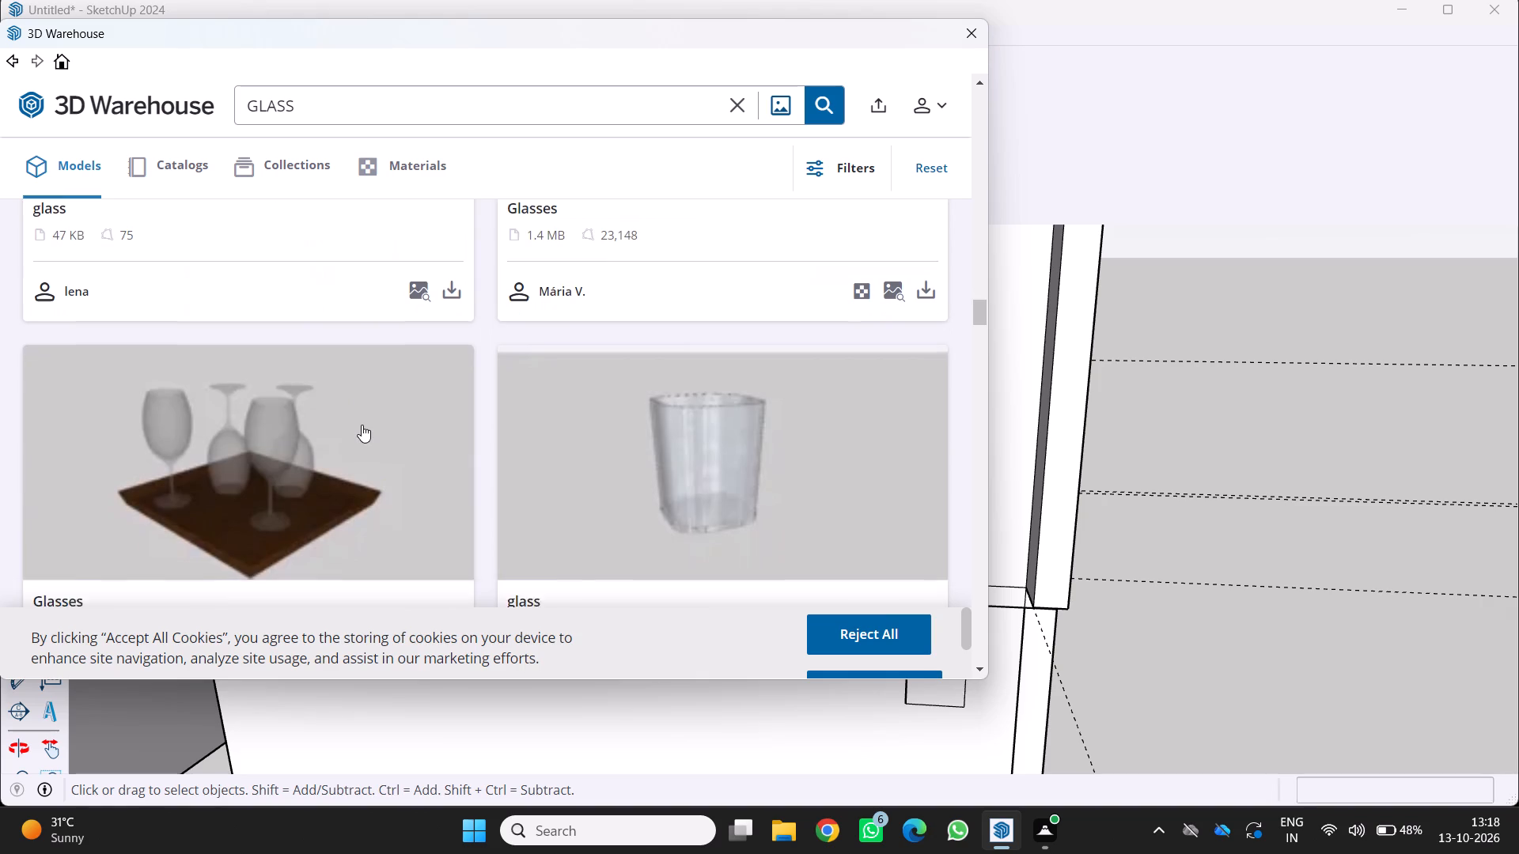
pyautogui.scroll(-3, 362, 425)
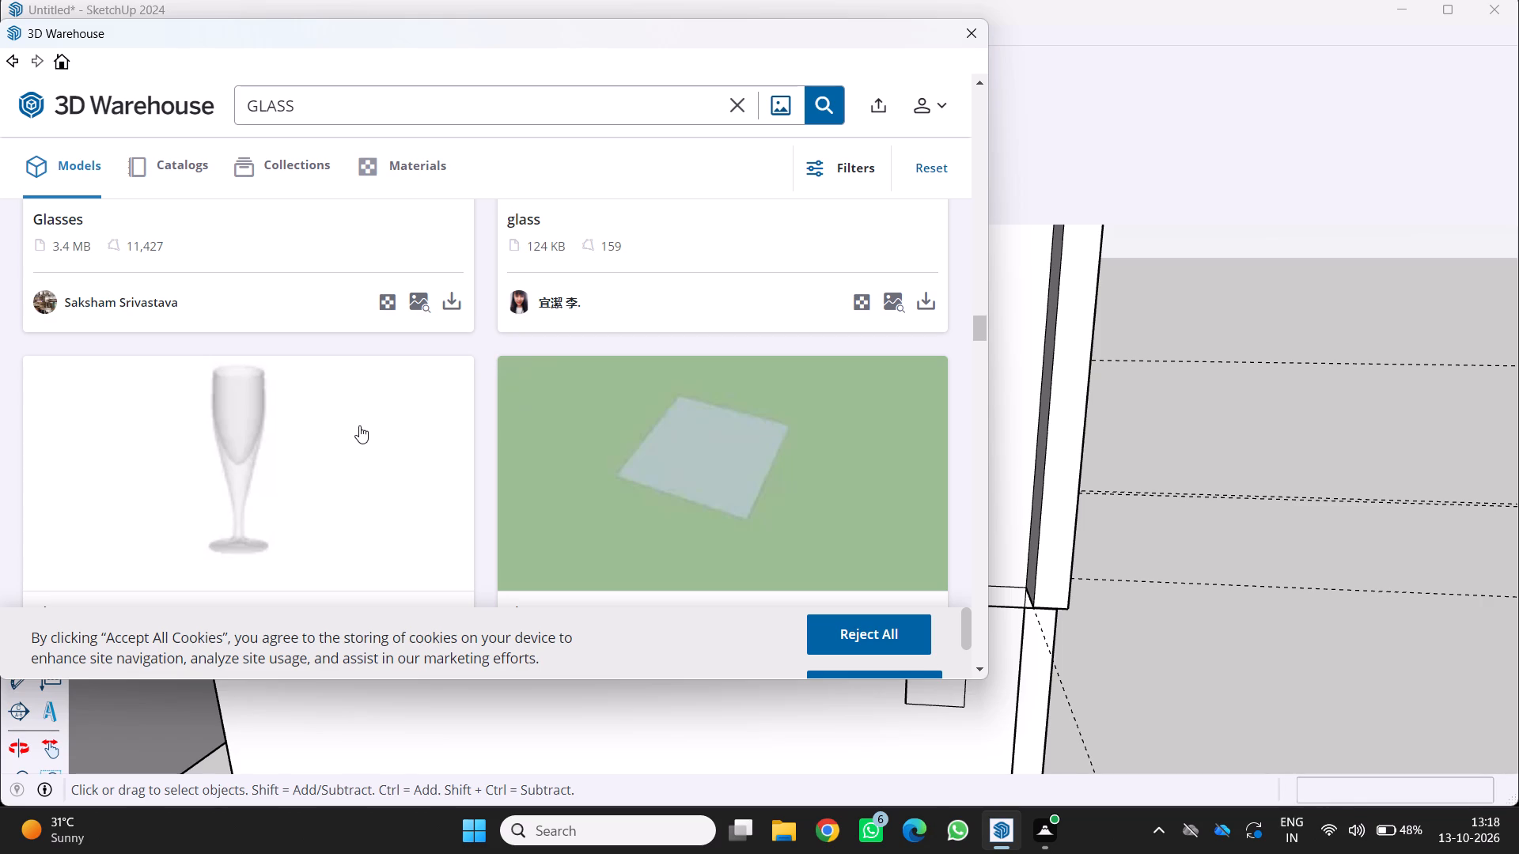
pyautogui.scroll(-2, 608, 455)
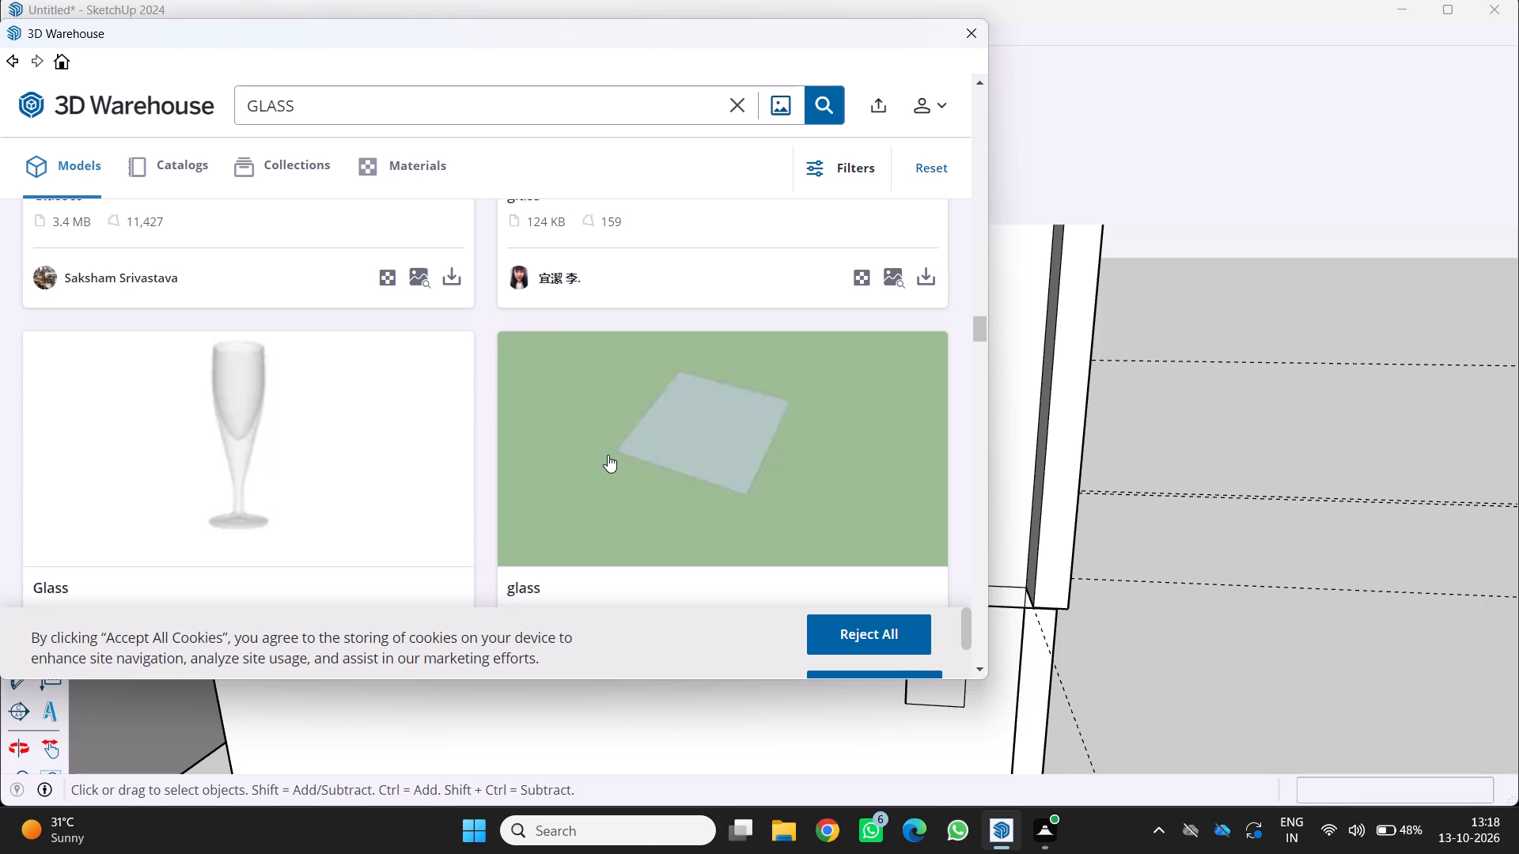
pyautogui.scroll(-5, 608, 455)
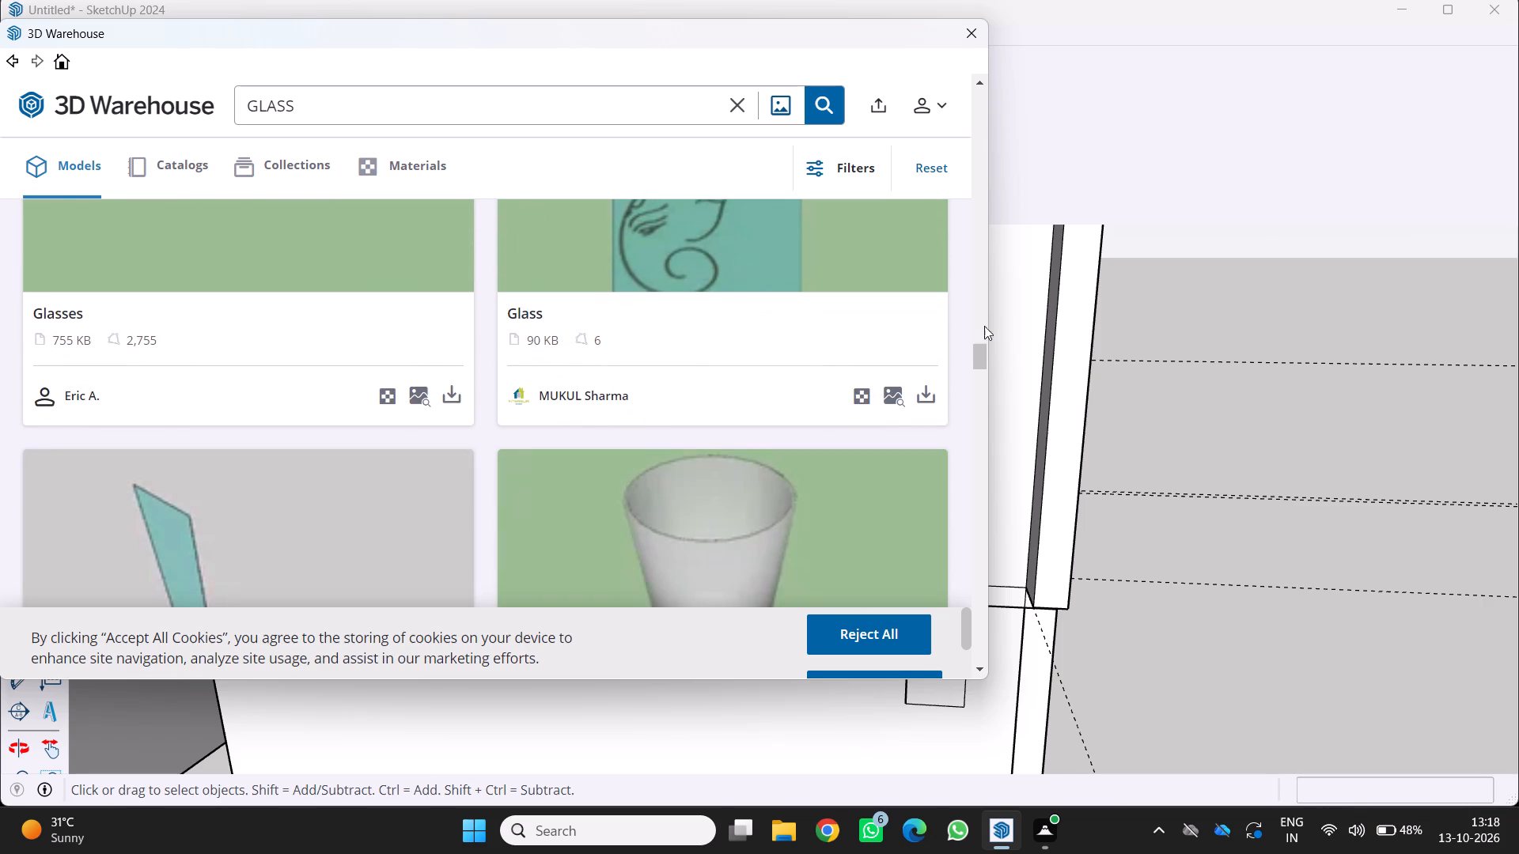
# Load the 90 KB "Glass" panel with the line-art face from the 3D Warehouse and place it beside the building.
pyautogui.click(922, 391)
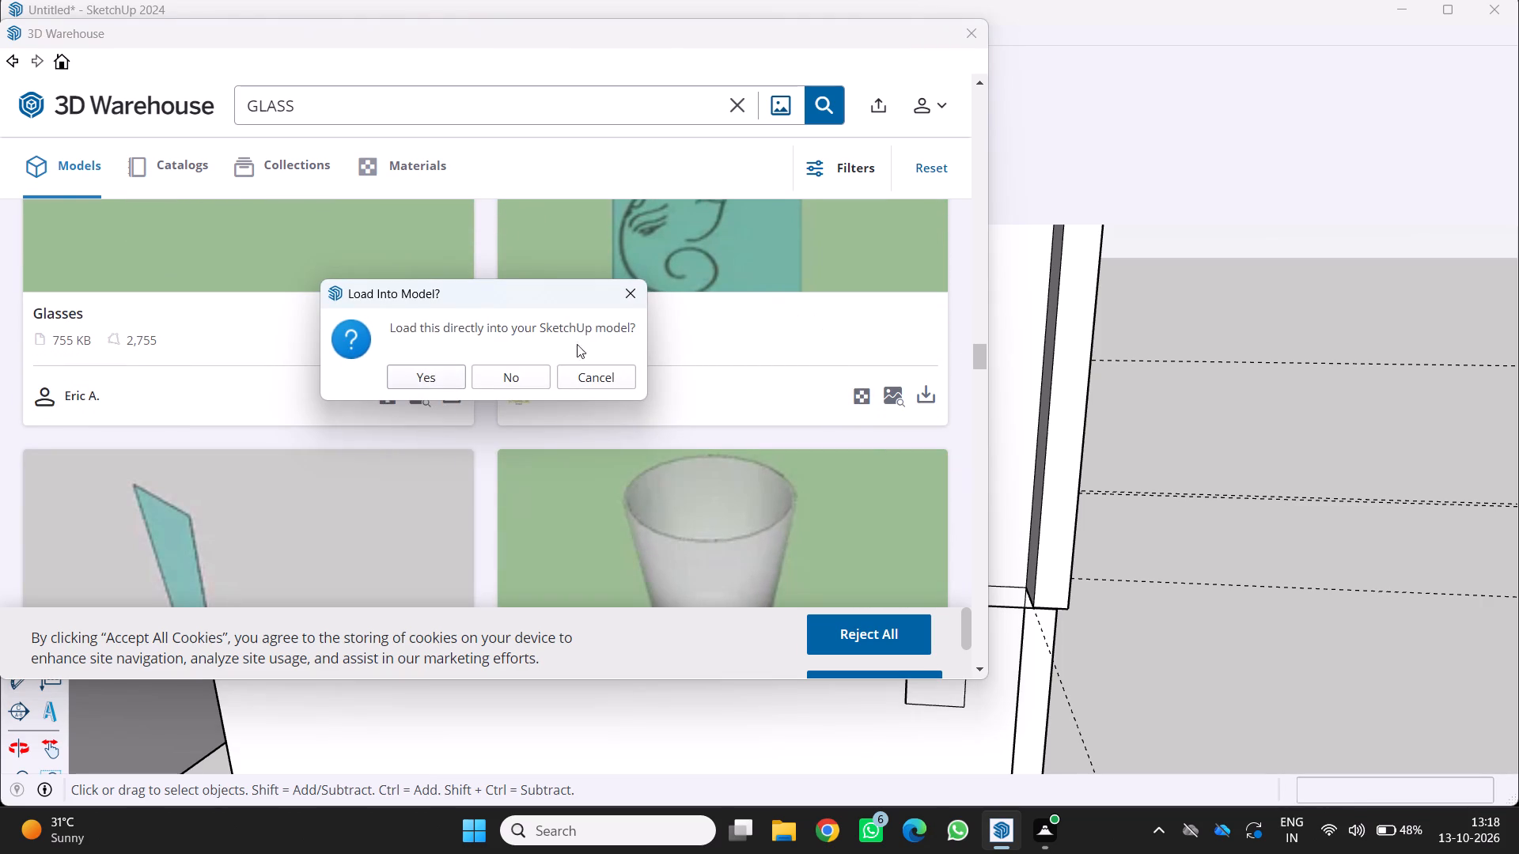
pyautogui.click(425, 387)
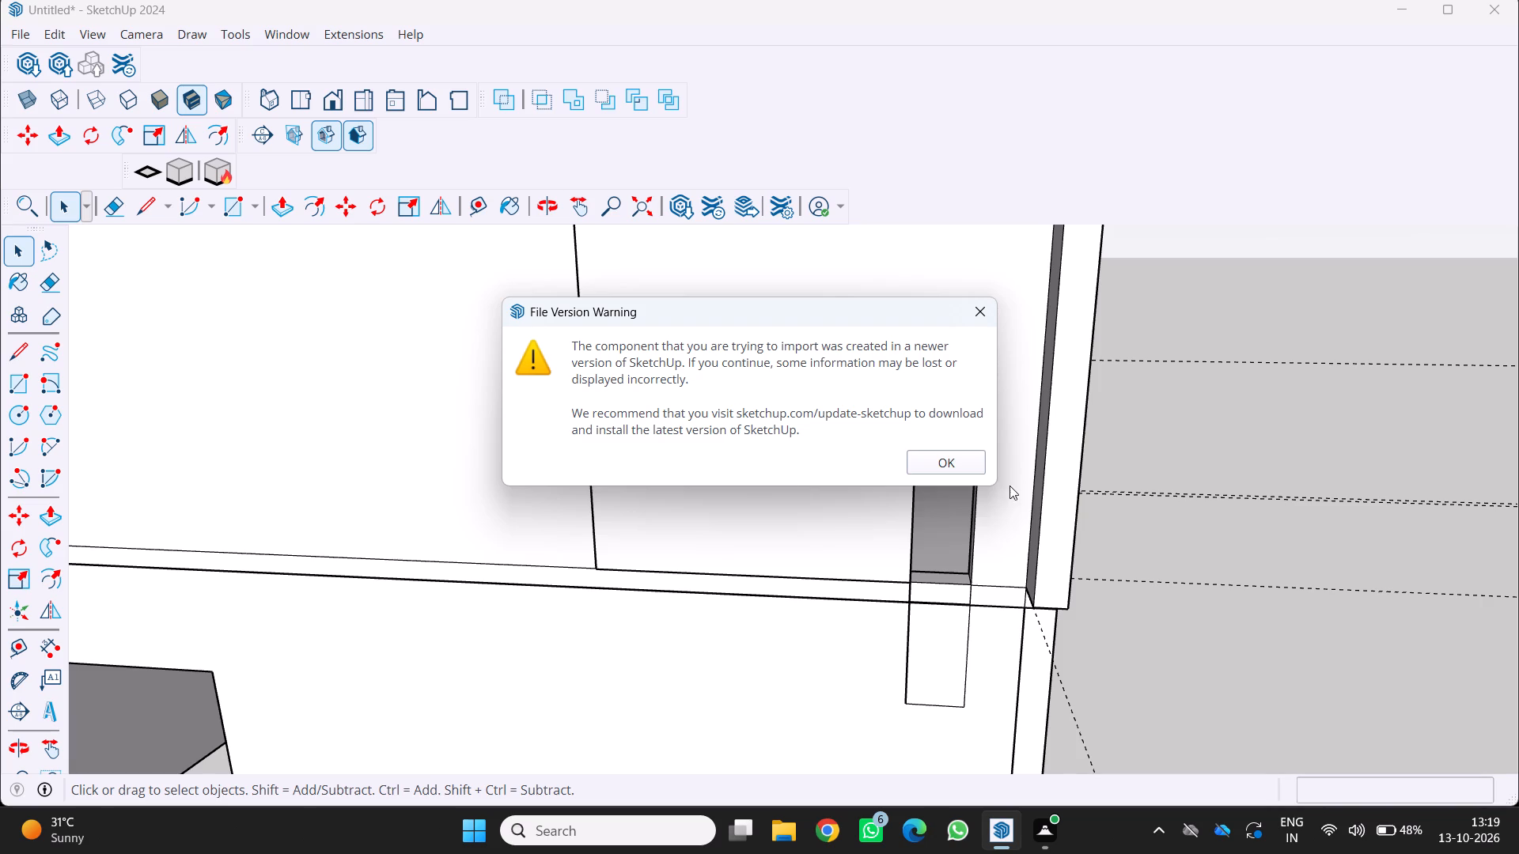
pyautogui.click(928, 470)
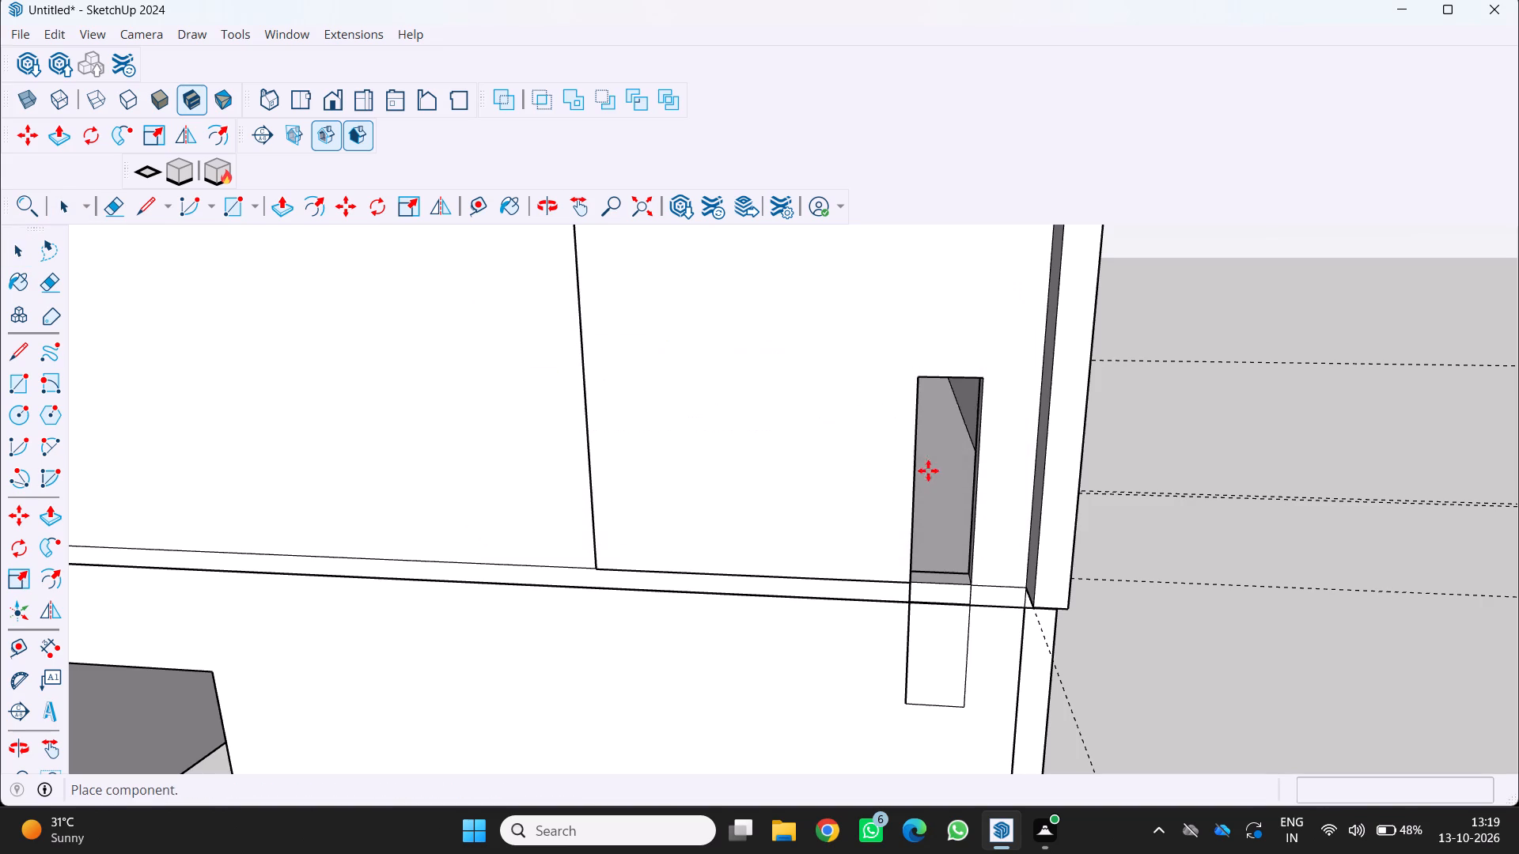
pyautogui.scroll(1, 824, 607)
pyautogui.scroll(-3, 824, 609)
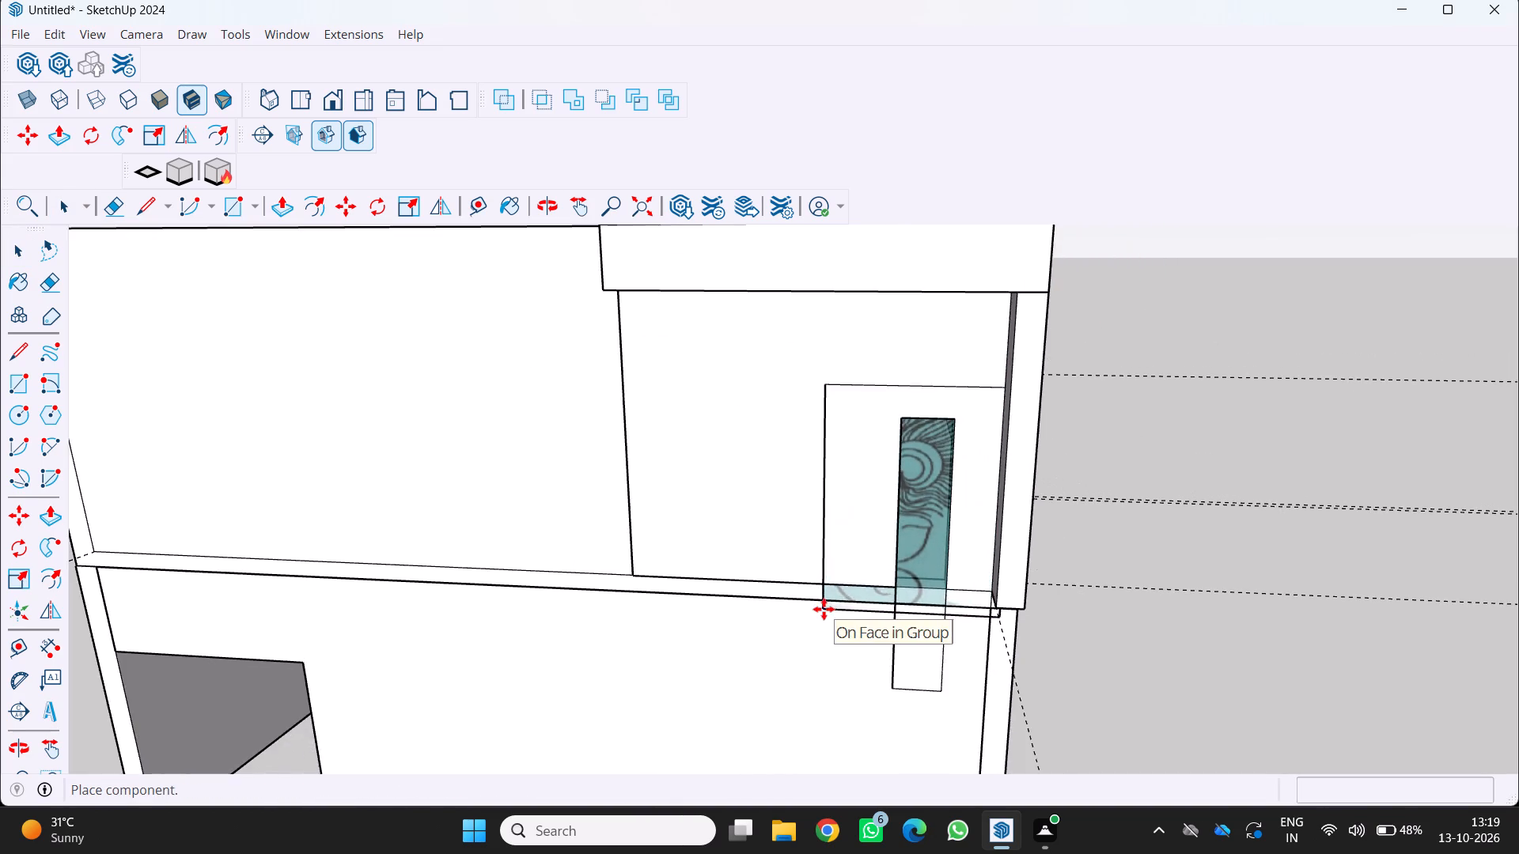
pyautogui.scroll(-3, 819, 605)
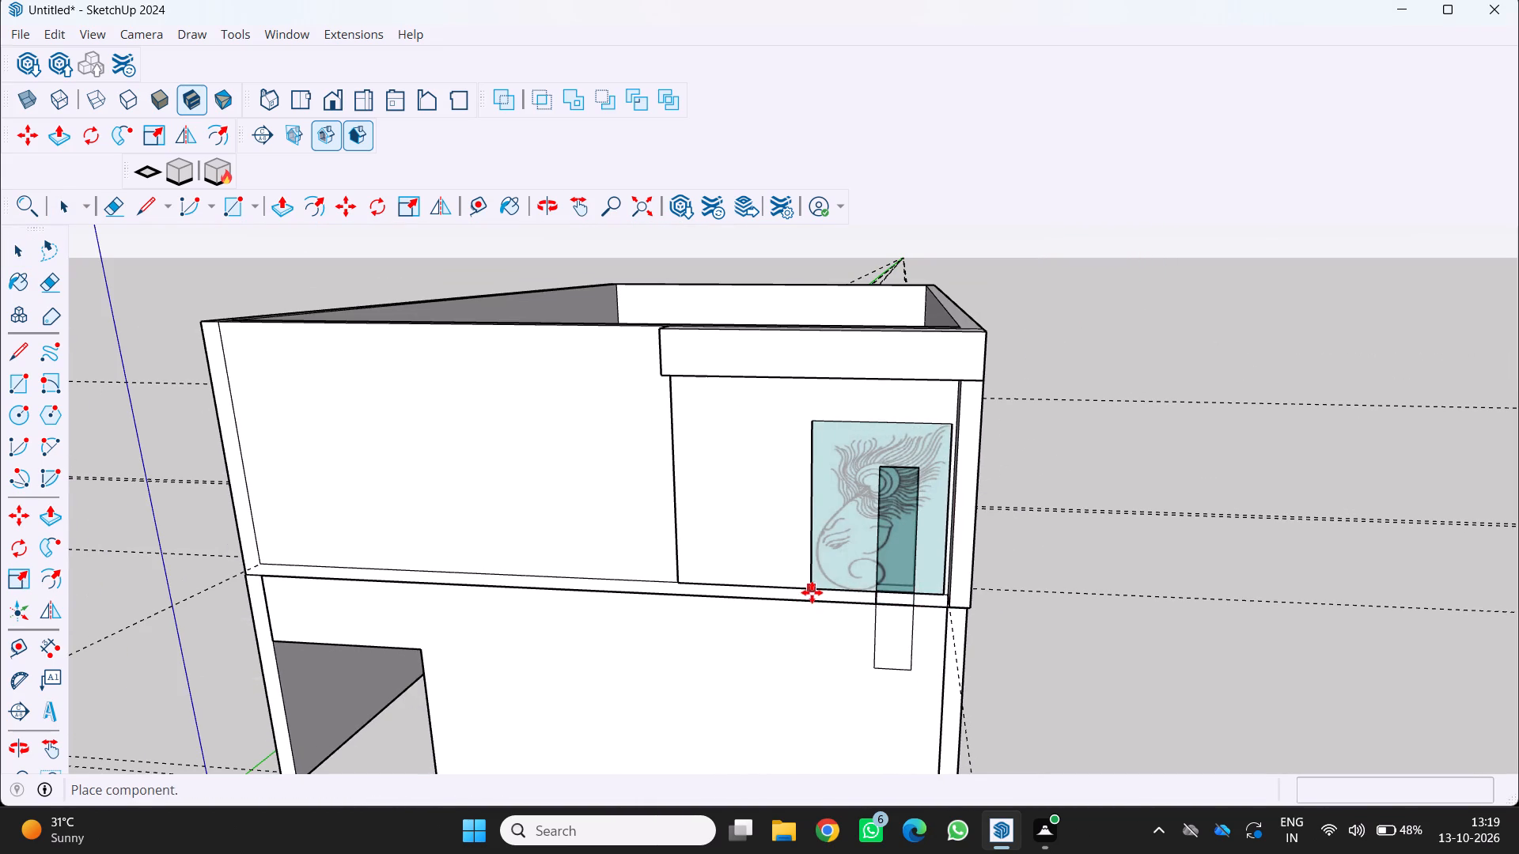
pyautogui.scroll(-4, 814, 592)
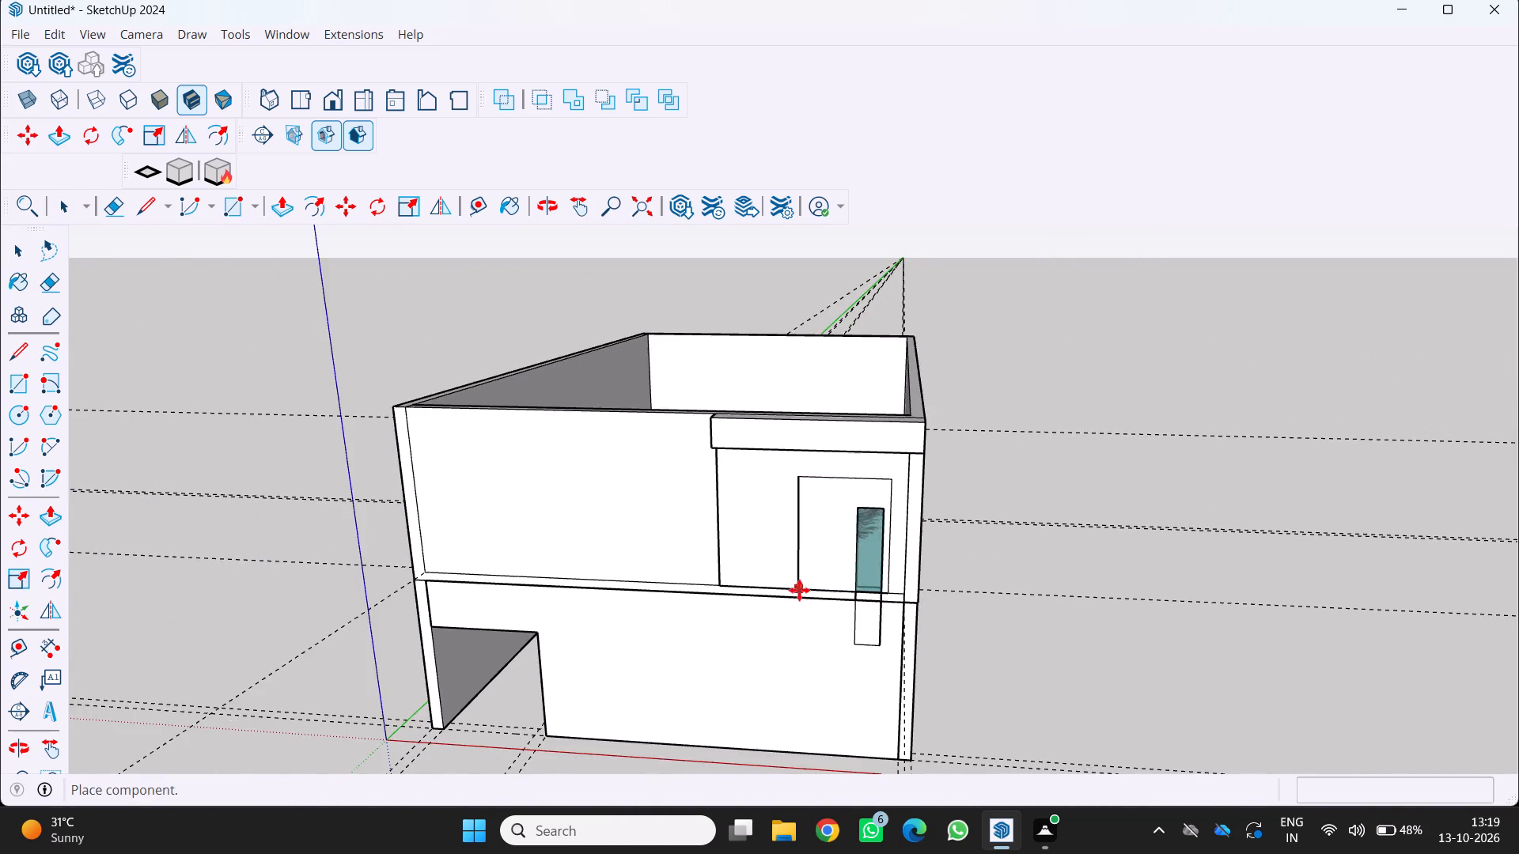
pyautogui.scroll(-2, 797, 588)
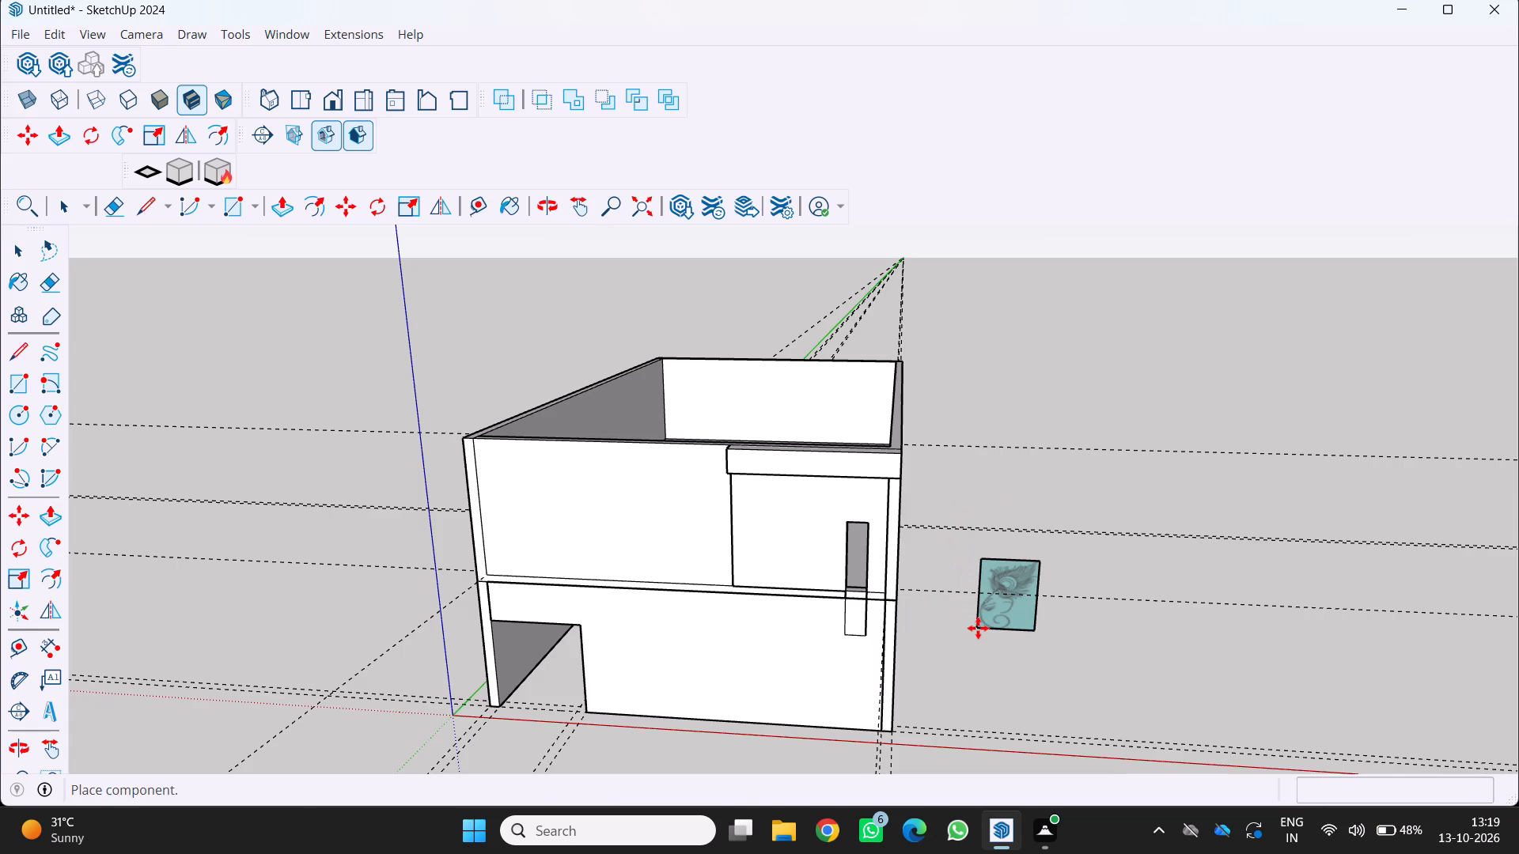
pyautogui.click(978, 628)
pyautogui.press('space')
pyautogui.press('space')
# Scale the placed glass panel narrower, by about 0.30 along red and 7.45 along green.
pyautogui.scroll(11, 1041, 622)
pyautogui.press('space')
pyautogui.press('space')
pyautogui.press('space')
pyautogui.press('space')
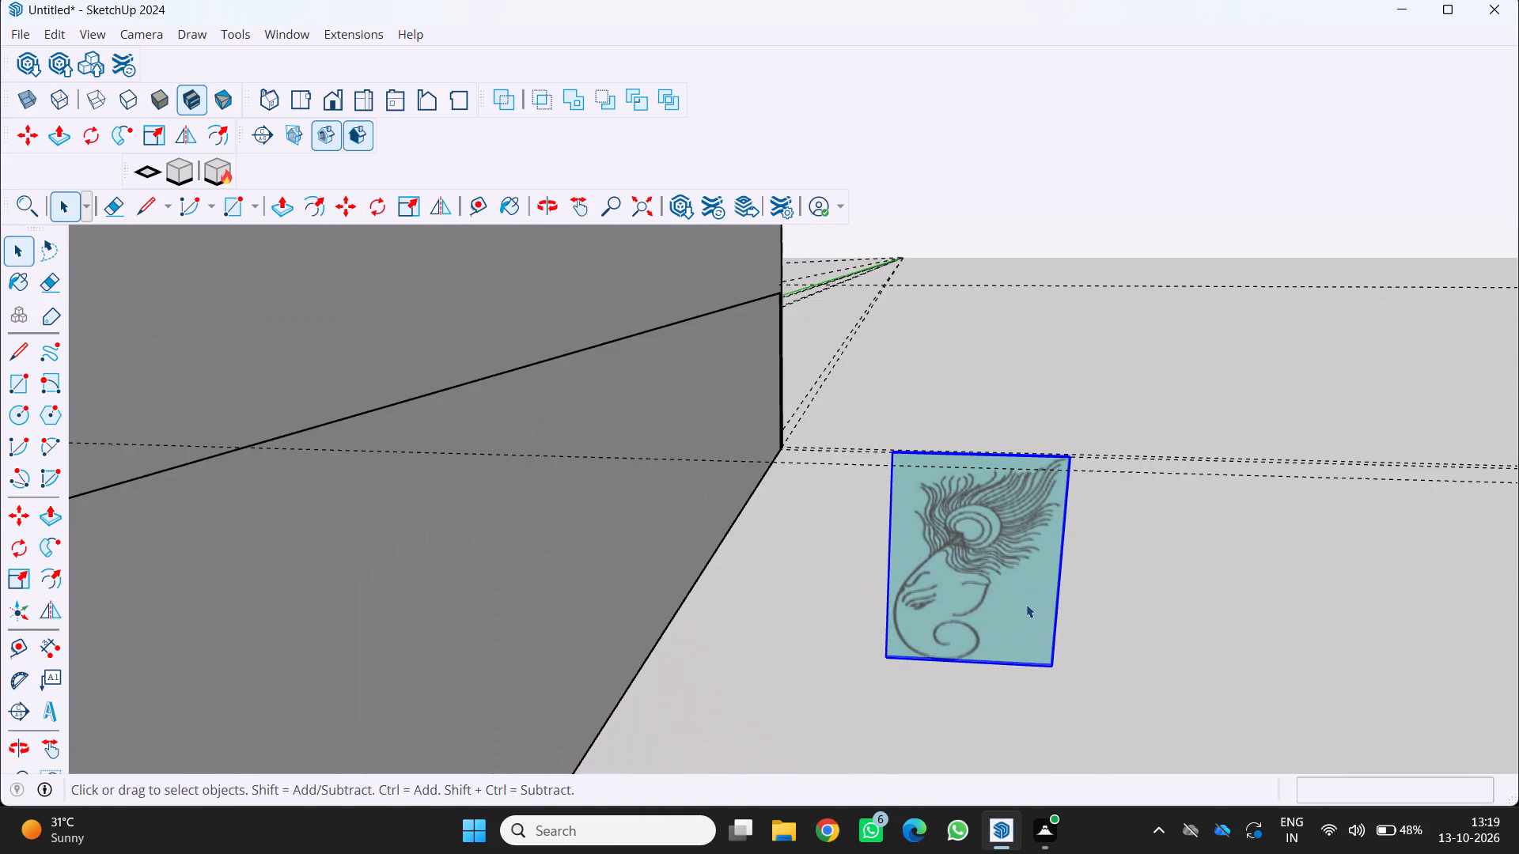
pyautogui.press('s')
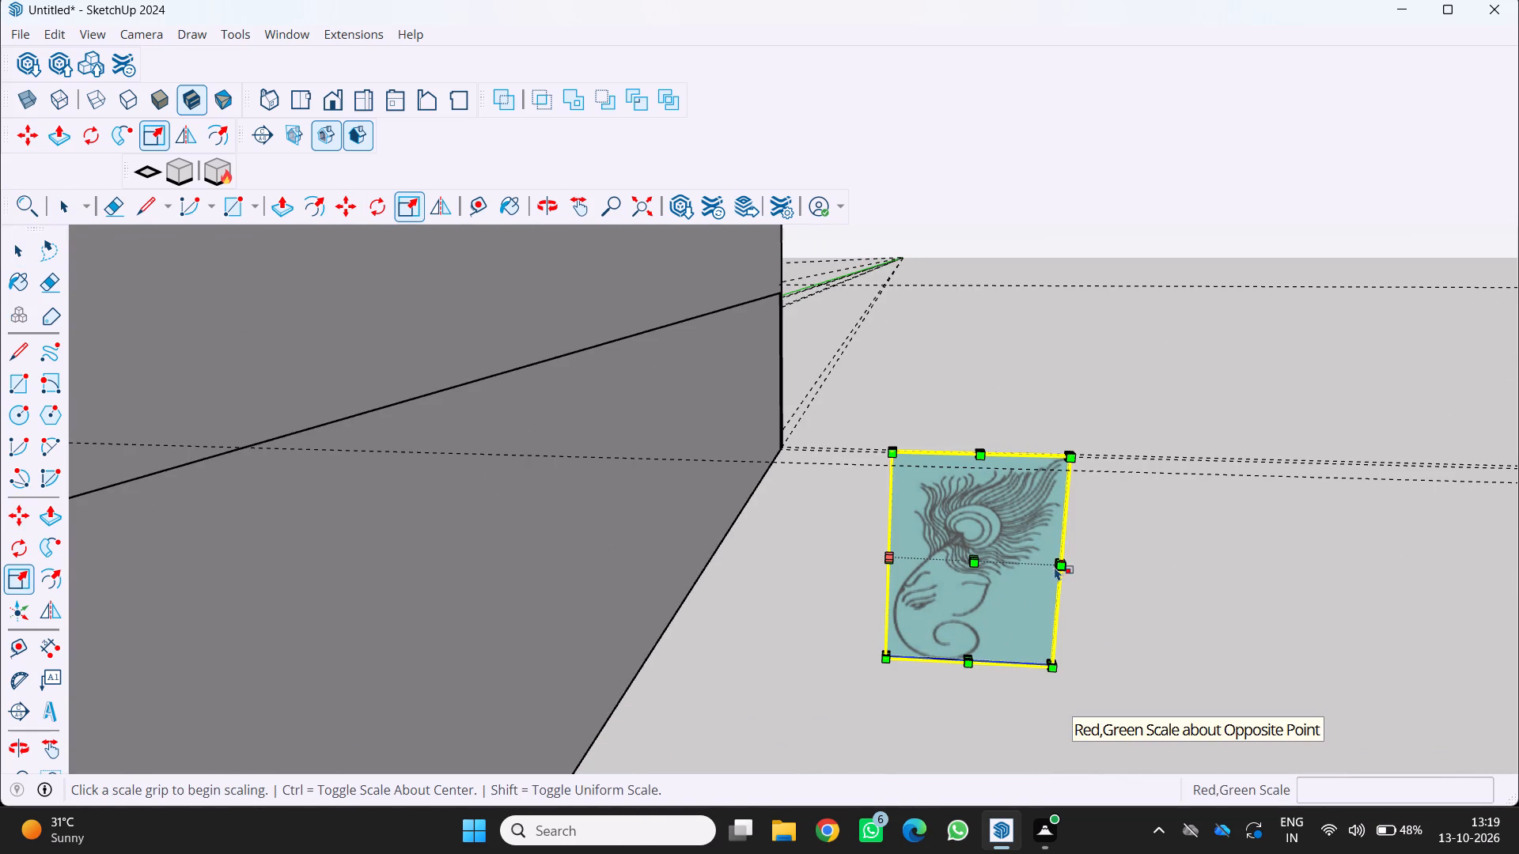
pyautogui.click(1058, 564)
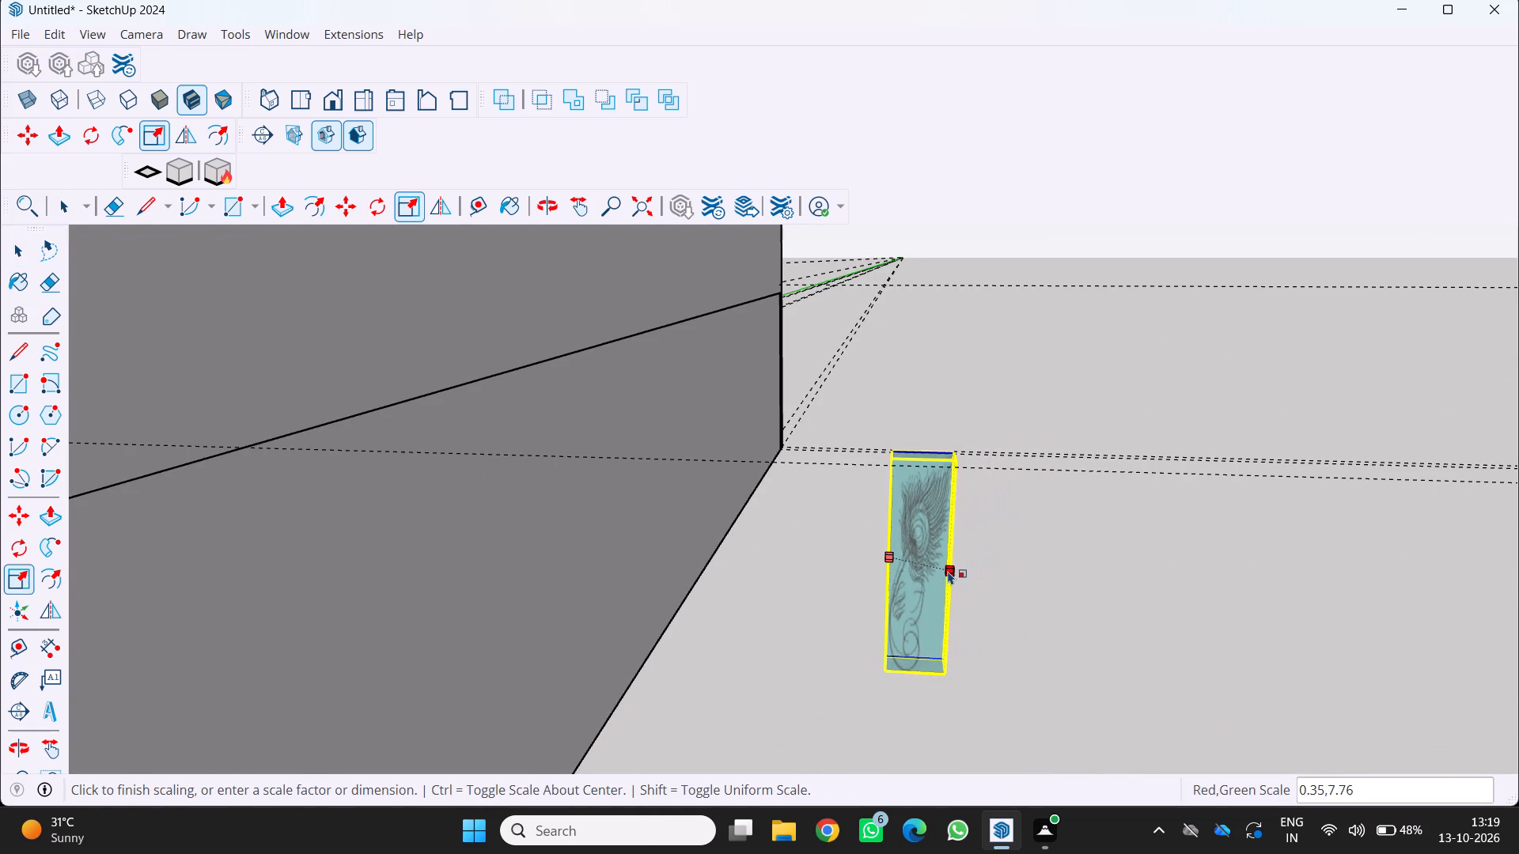
pyautogui.click(945, 571)
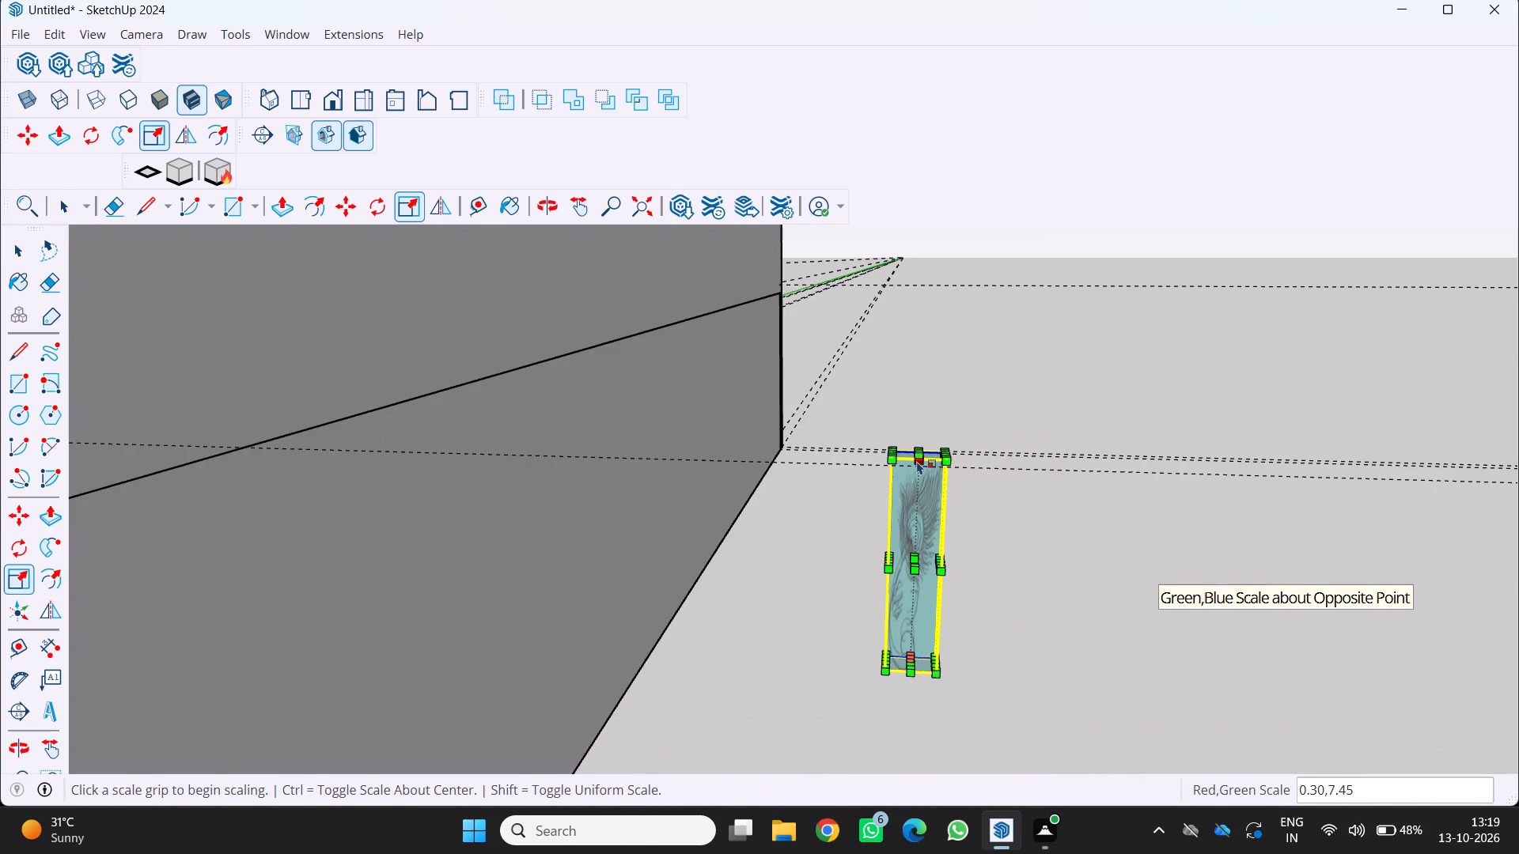
# Scale the glass panel taller and thinner, by about 0.39 along green and 1.60 along blue.
pyautogui.click(917, 461)
pyautogui.scroll(-5, 912, 366)
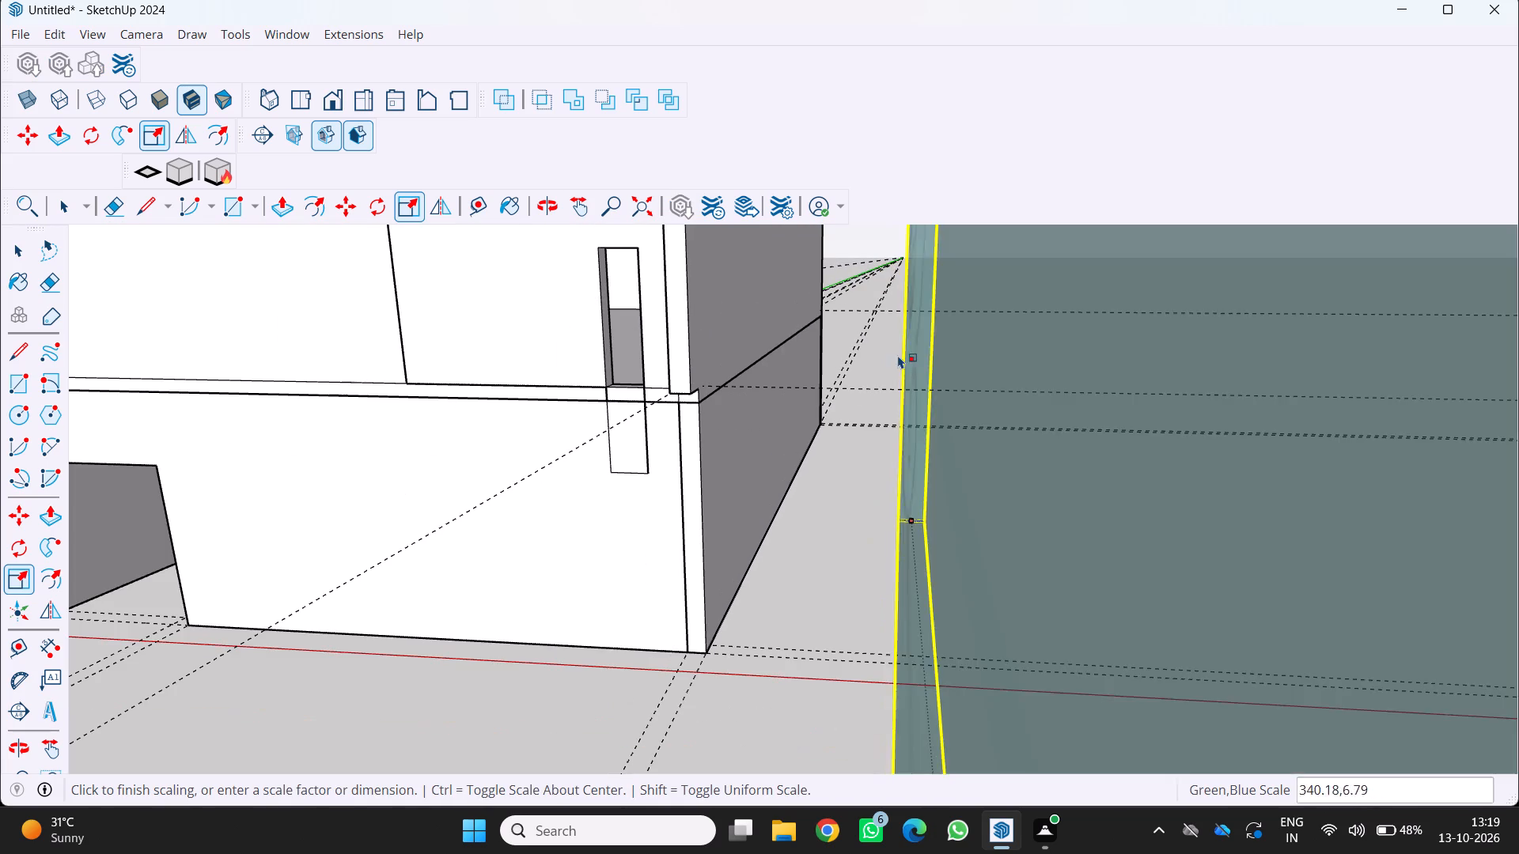
pyautogui.scroll(-2, 911, 364)
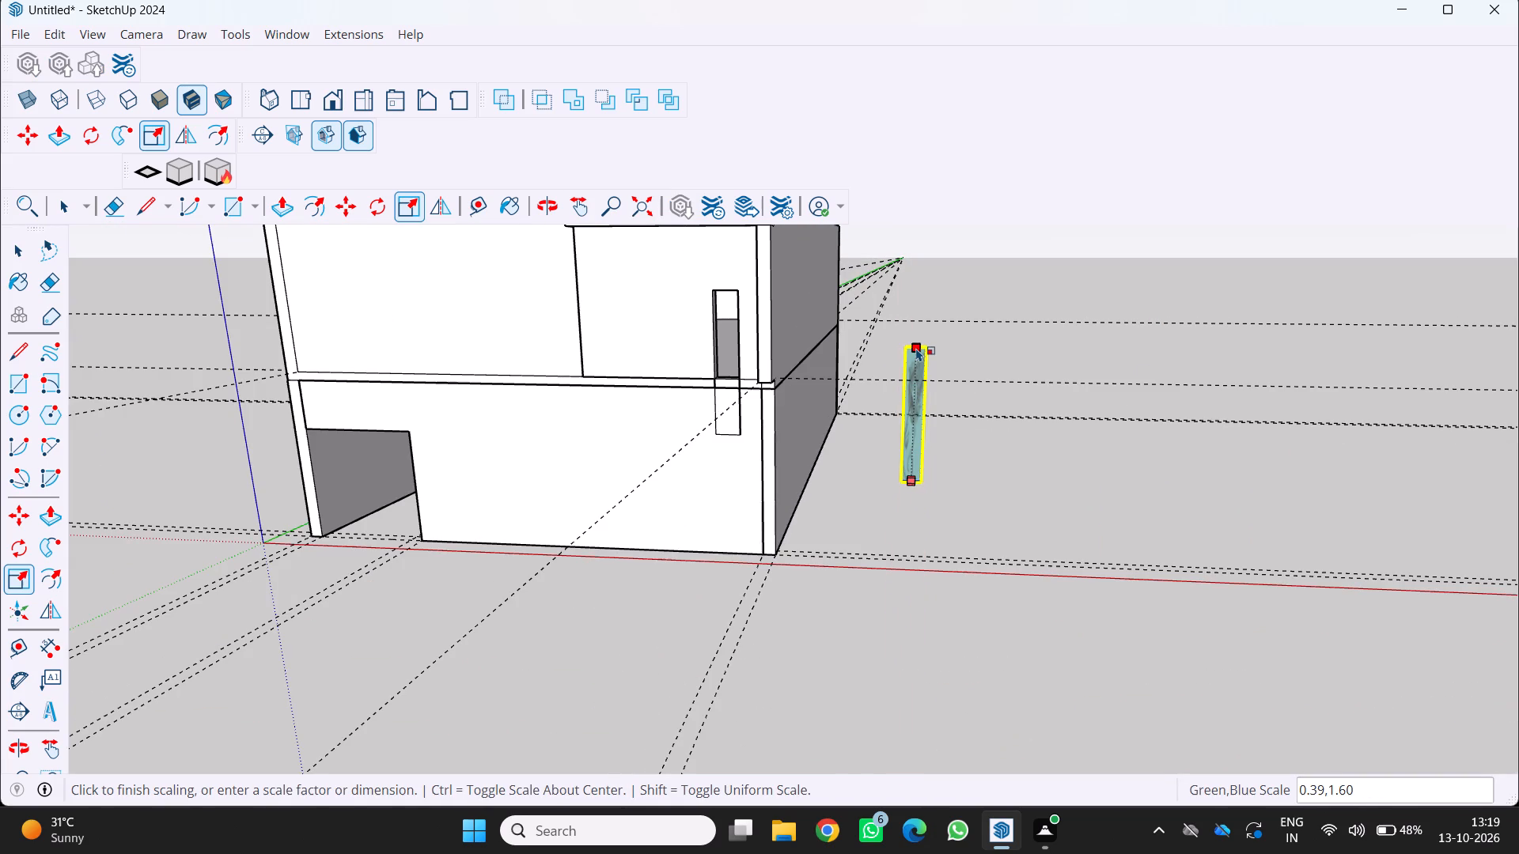
pyautogui.click(916, 348)
pyautogui.press('space')
pyautogui.press('space')
pyautogui.press('space')
# Move the glass panel by its lower corner about 24' 3" onto the lower side edge of the narrow front opening.
pyautogui.scroll(7, 885, 462)
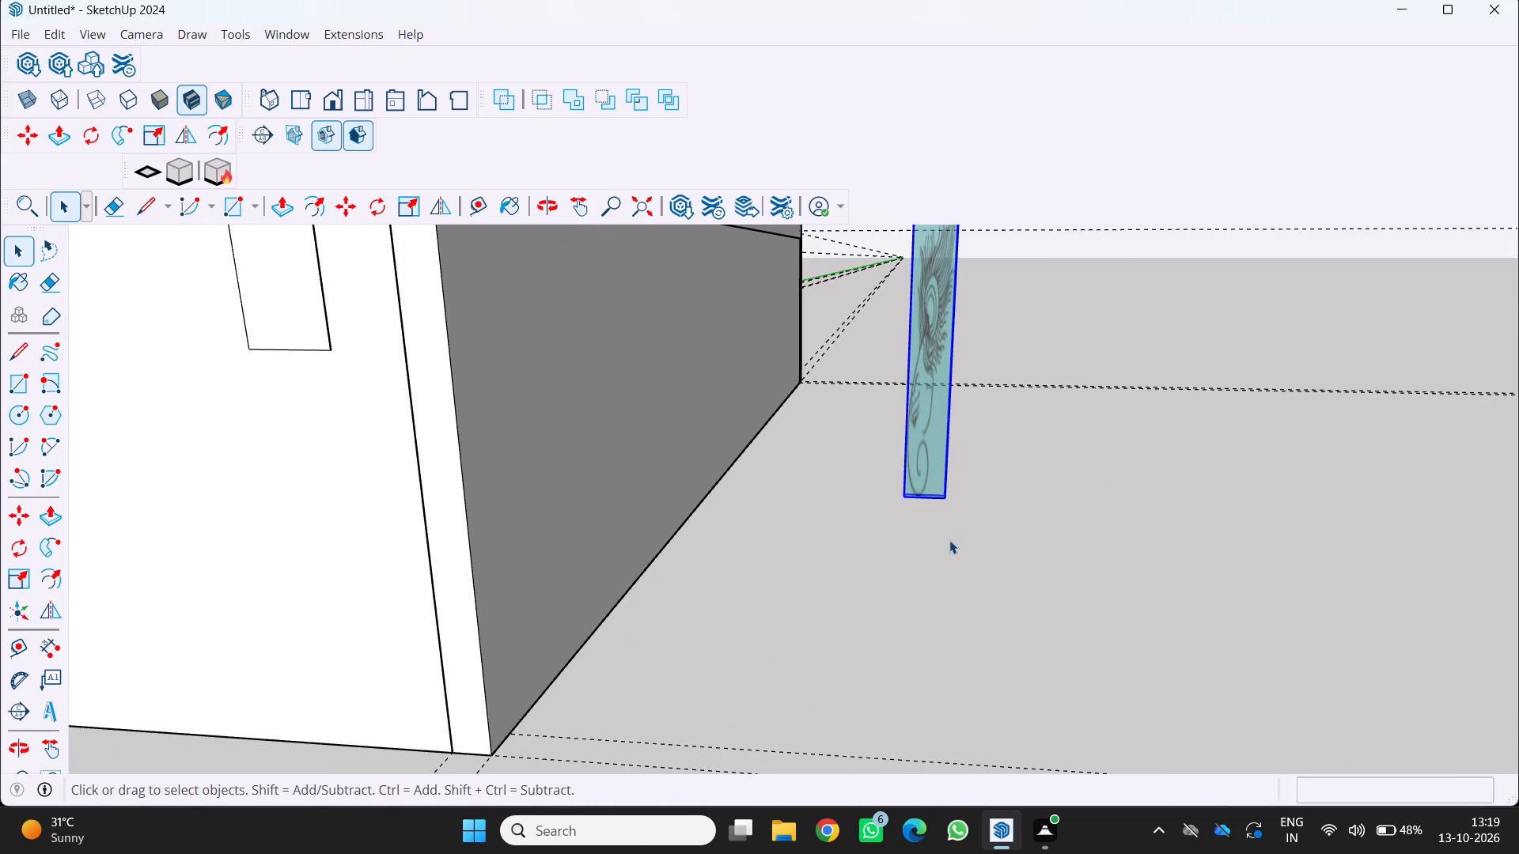
pyautogui.press('m')
pyautogui.scroll(5, 959, 564)
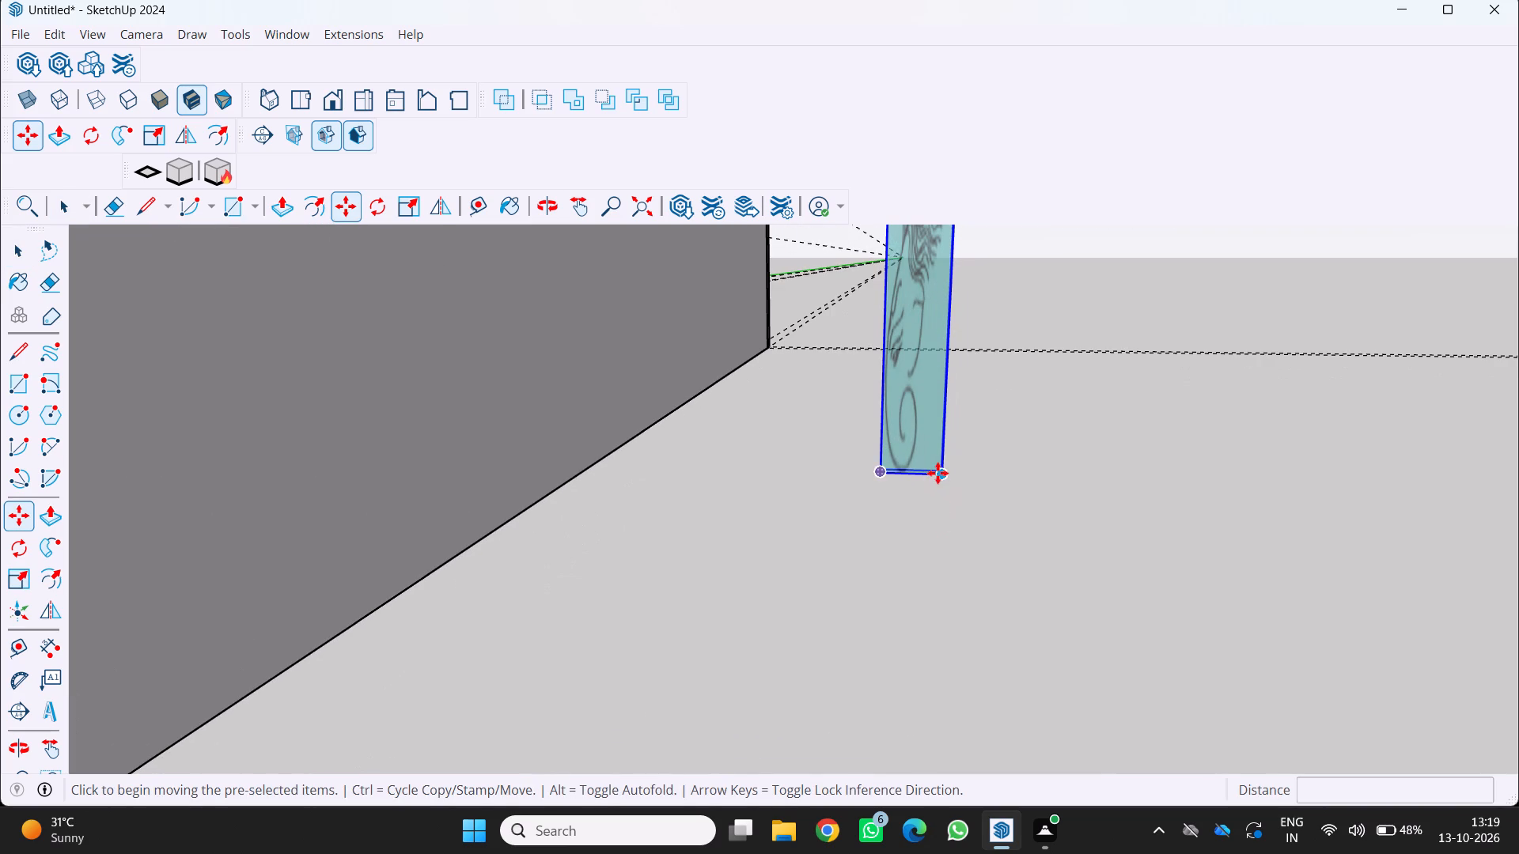
pyautogui.click(938, 473)
pyautogui.scroll(-10, 828, 526)
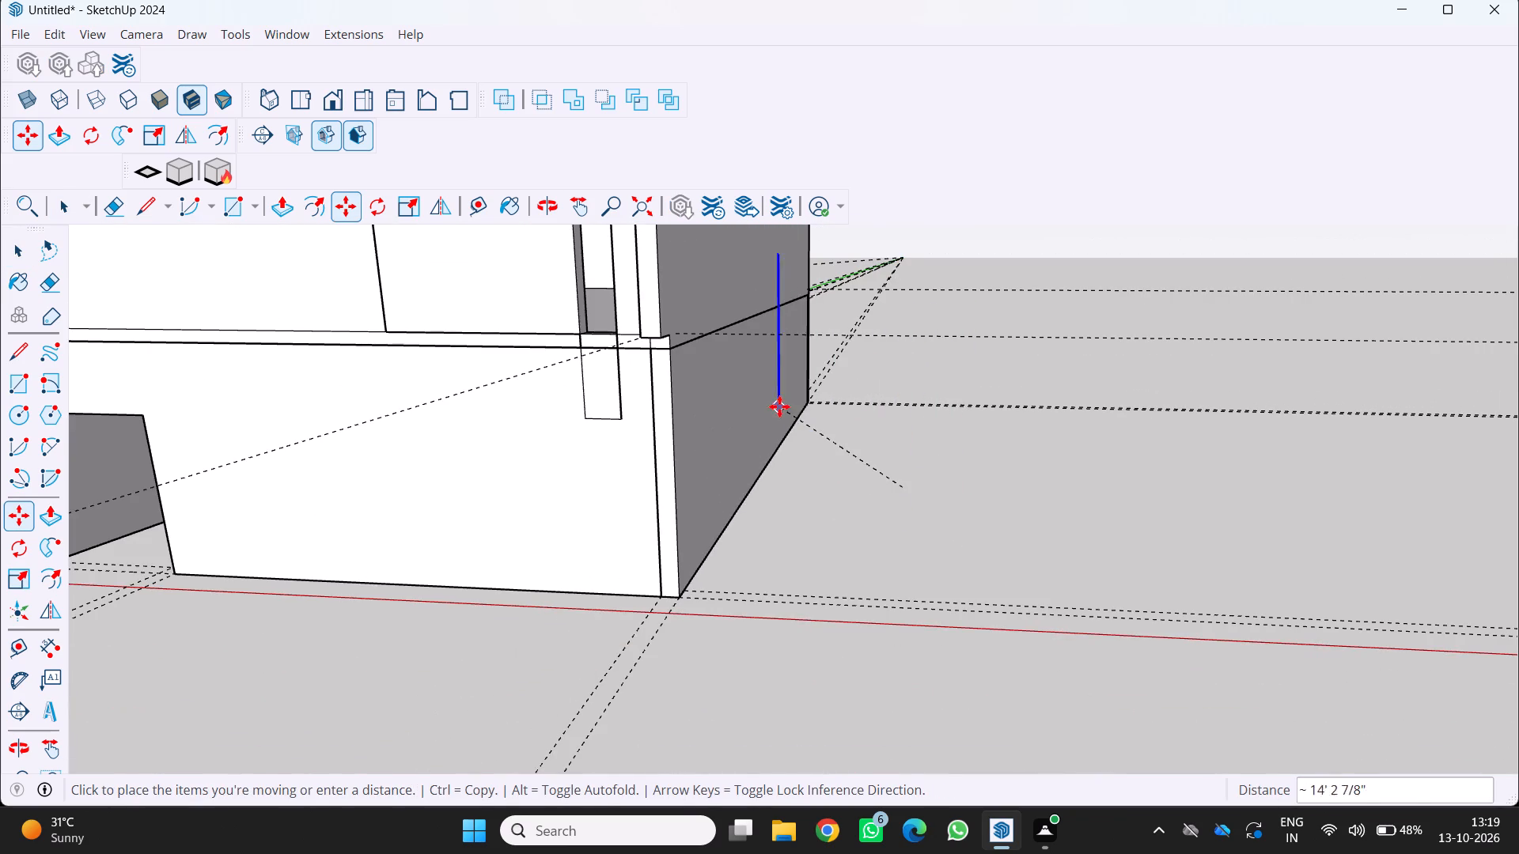
pyautogui.moveTo(782, 406); pyautogui.dragTo(997, 482, button='middle')
pyautogui.scroll(-4, 997, 482)
pyautogui.scroll(2, 742, 409)
pyautogui.moveTo(820, 414); pyautogui.dragTo(592, 473, button='middle')
pyautogui.scroll(-1, 639, 491)
pyautogui.scroll(3, 899, 546)
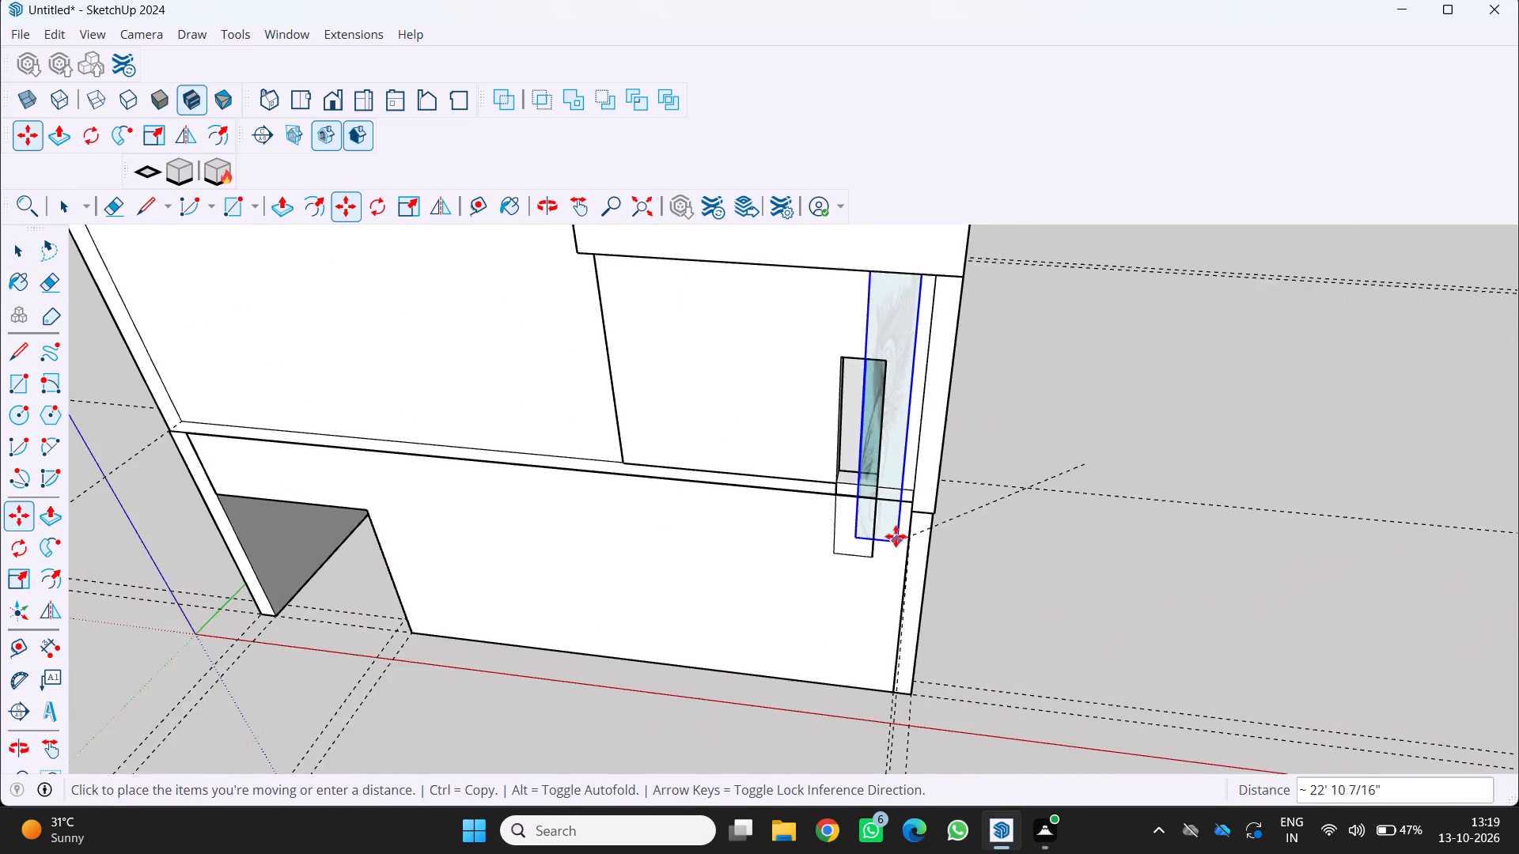
pyautogui.scroll(18, 896, 536)
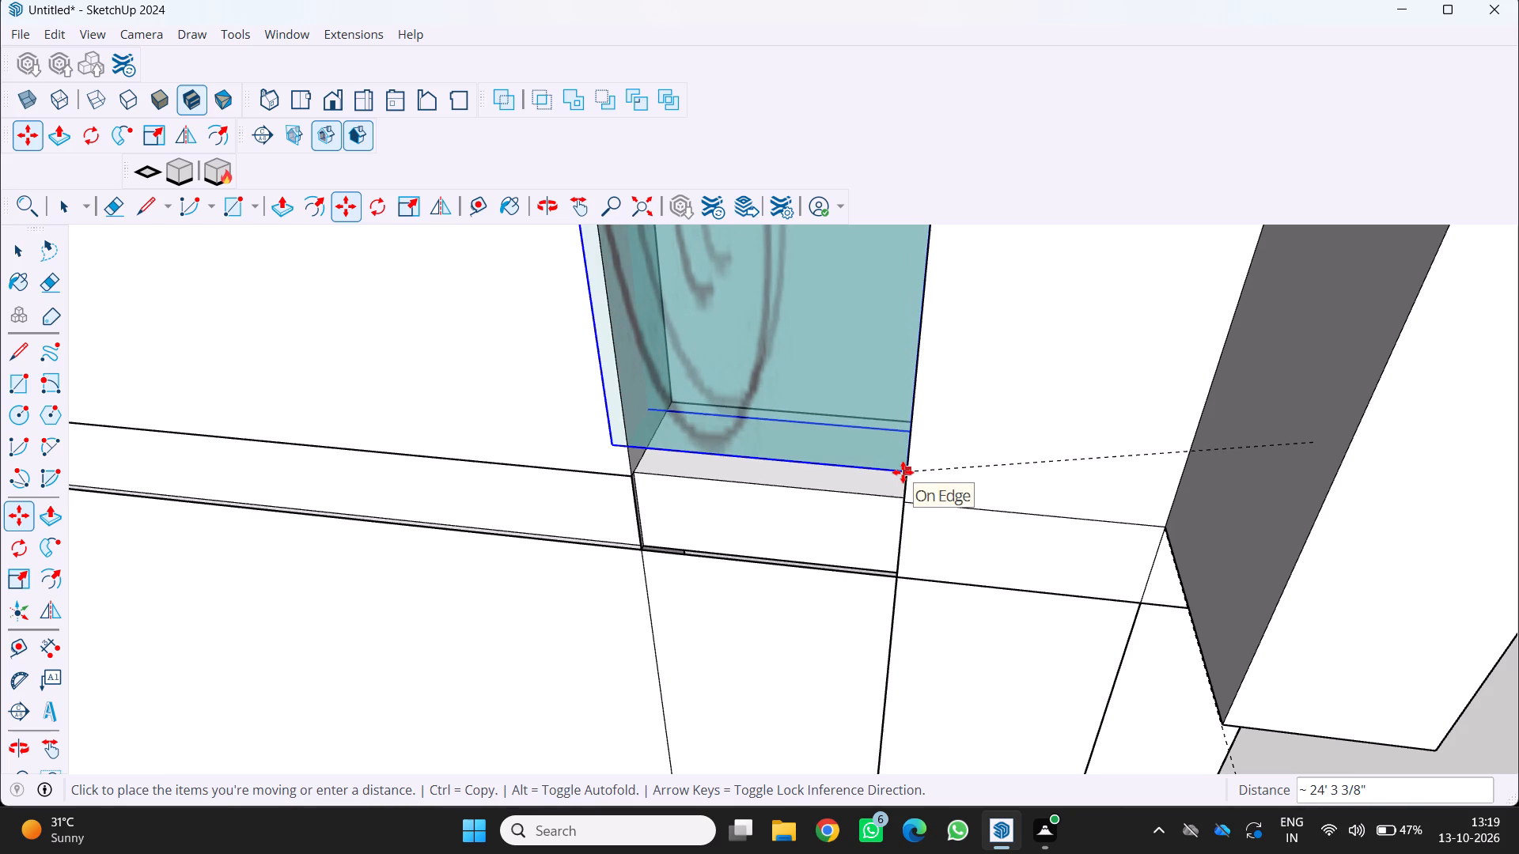
pyautogui.click(903, 472)
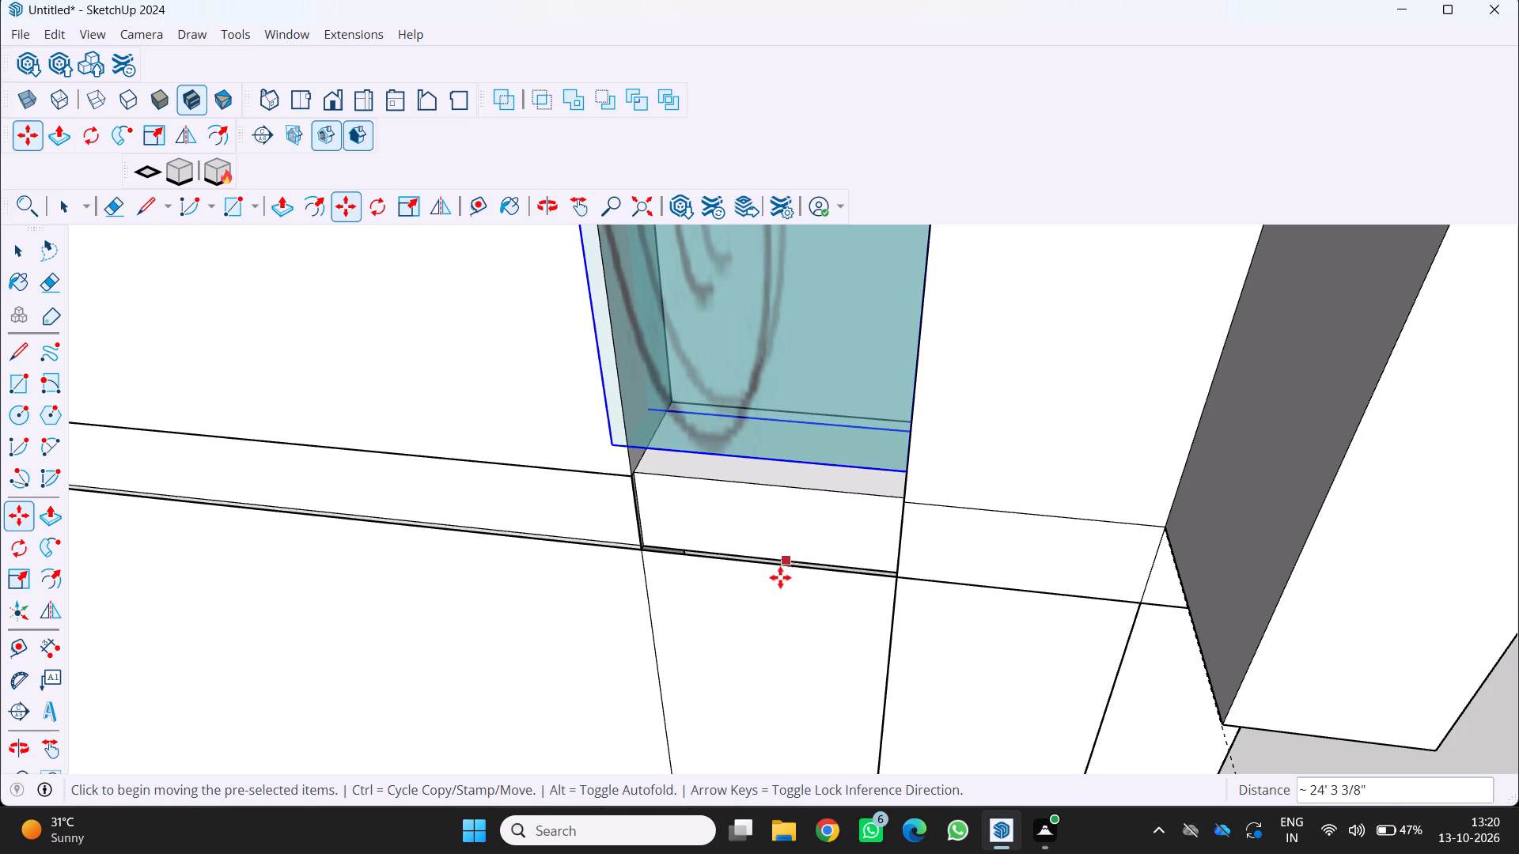
# Scale the glass panel from its top edge toward the opening's height, by about 11.00 along green and 0.57 along blue.
pyautogui.scroll(-4, 780, 577)
pyautogui.moveTo(786, 576); pyautogui.dragTo(948, 640, button='middle')
pyautogui.scroll(-6, 948, 640)
pyautogui.moveTo(890, 625); pyautogui.dragTo(750, 561, button='middle')
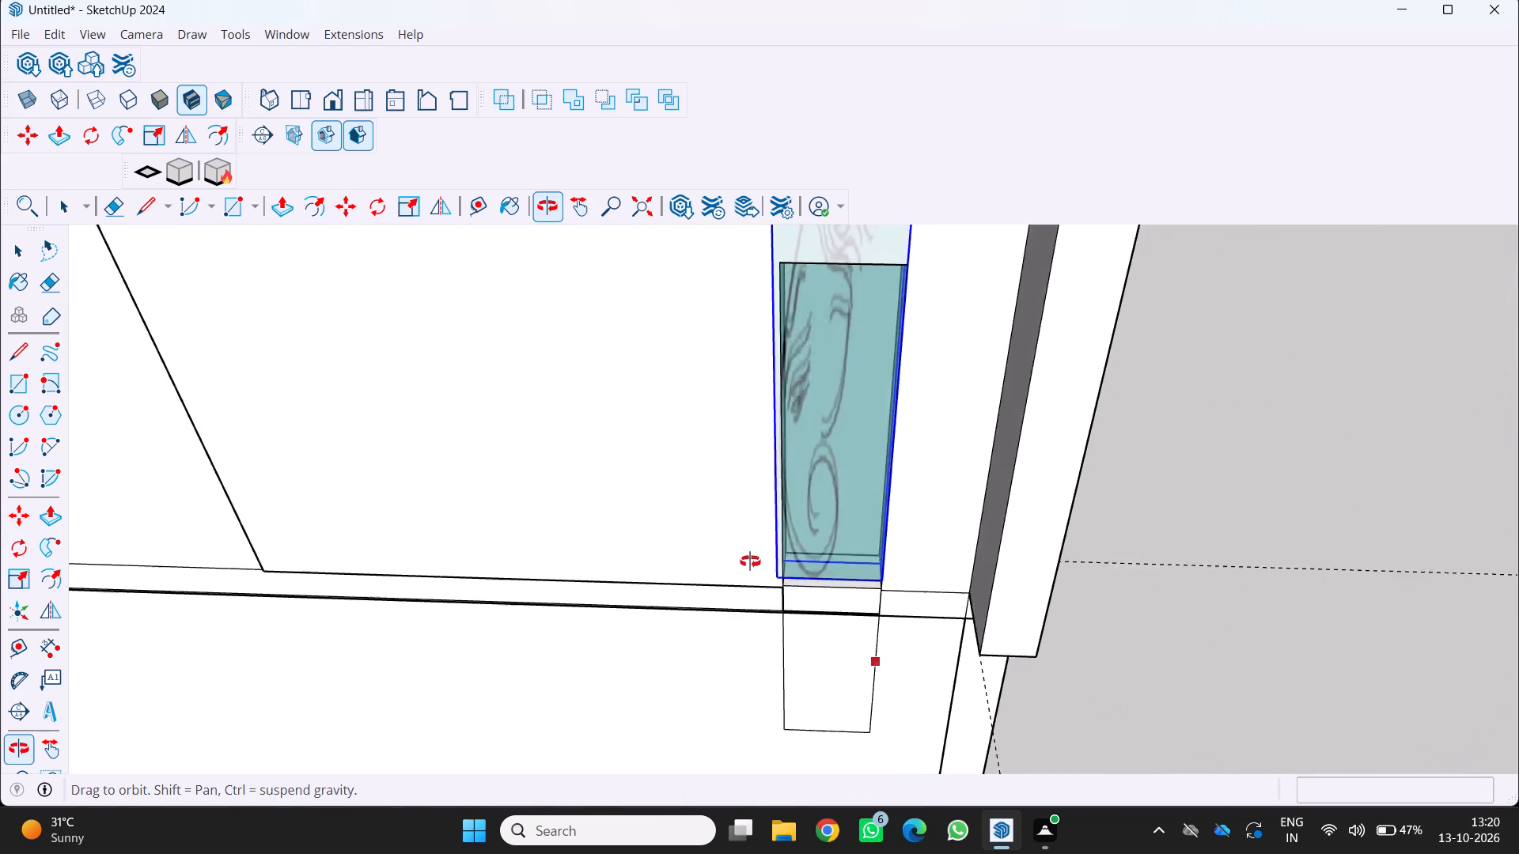
pyautogui.moveTo(750, 561); pyautogui.dragTo(749, 561, button='middle')
pyautogui.scroll(-2, 749, 561)
pyautogui.scroll(-6, 823, 506)
pyautogui.moveTo(820, 504); pyautogui.dragTo(805, 406, button='middle')
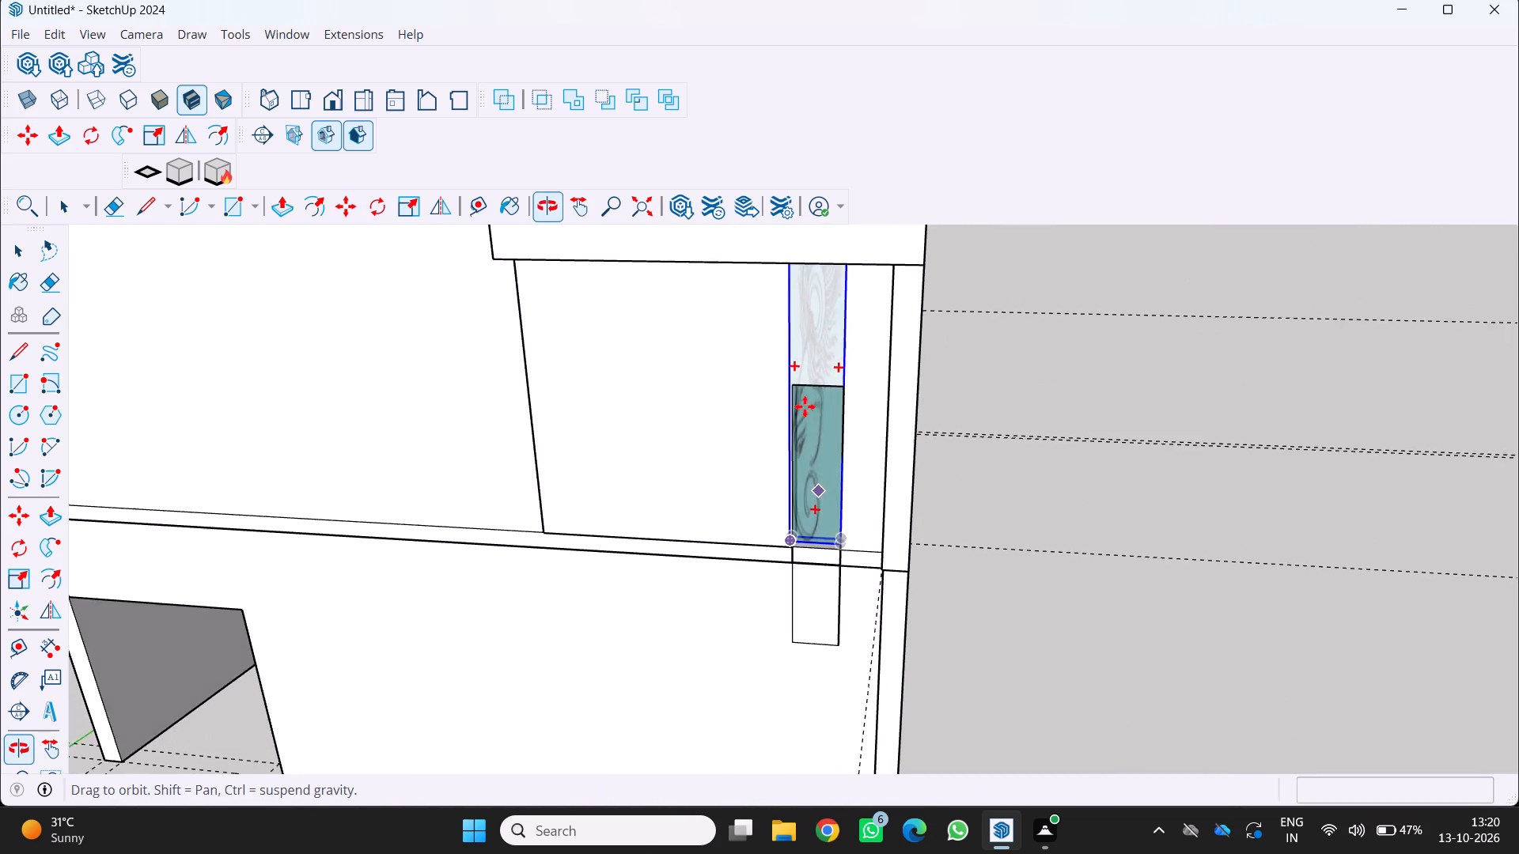
pyautogui.scroll(3, 828, 483)
pyautogui.press('s')
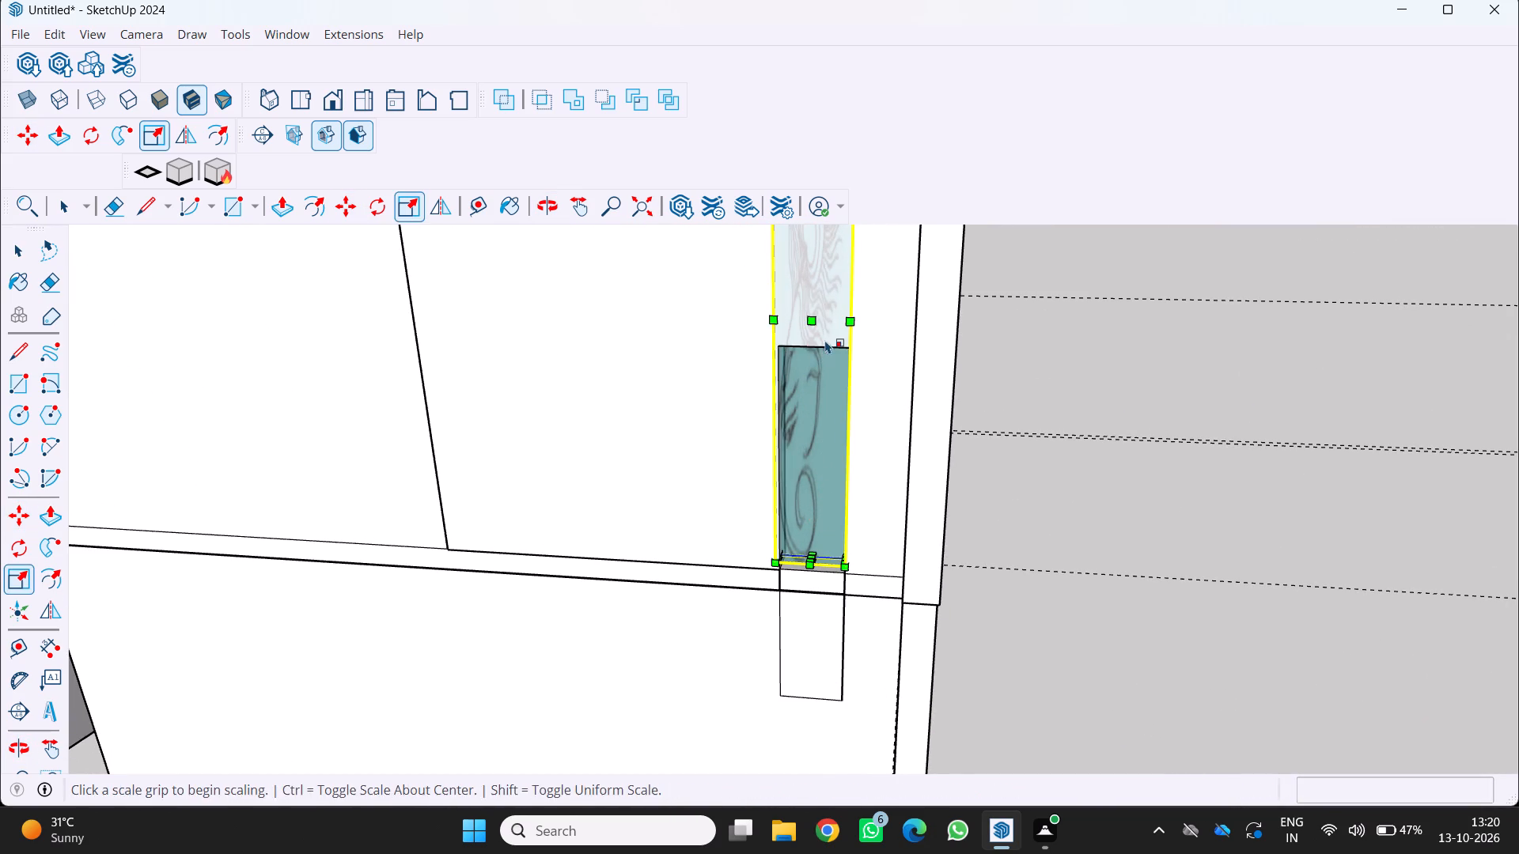
pyautogui.moveTo(847, 357); pyautogui.dragTo(935, 485, button='middle')
pyautogui.scroll(-4, 937, 478)
pyautogui.scroll(-4, 813, 387)
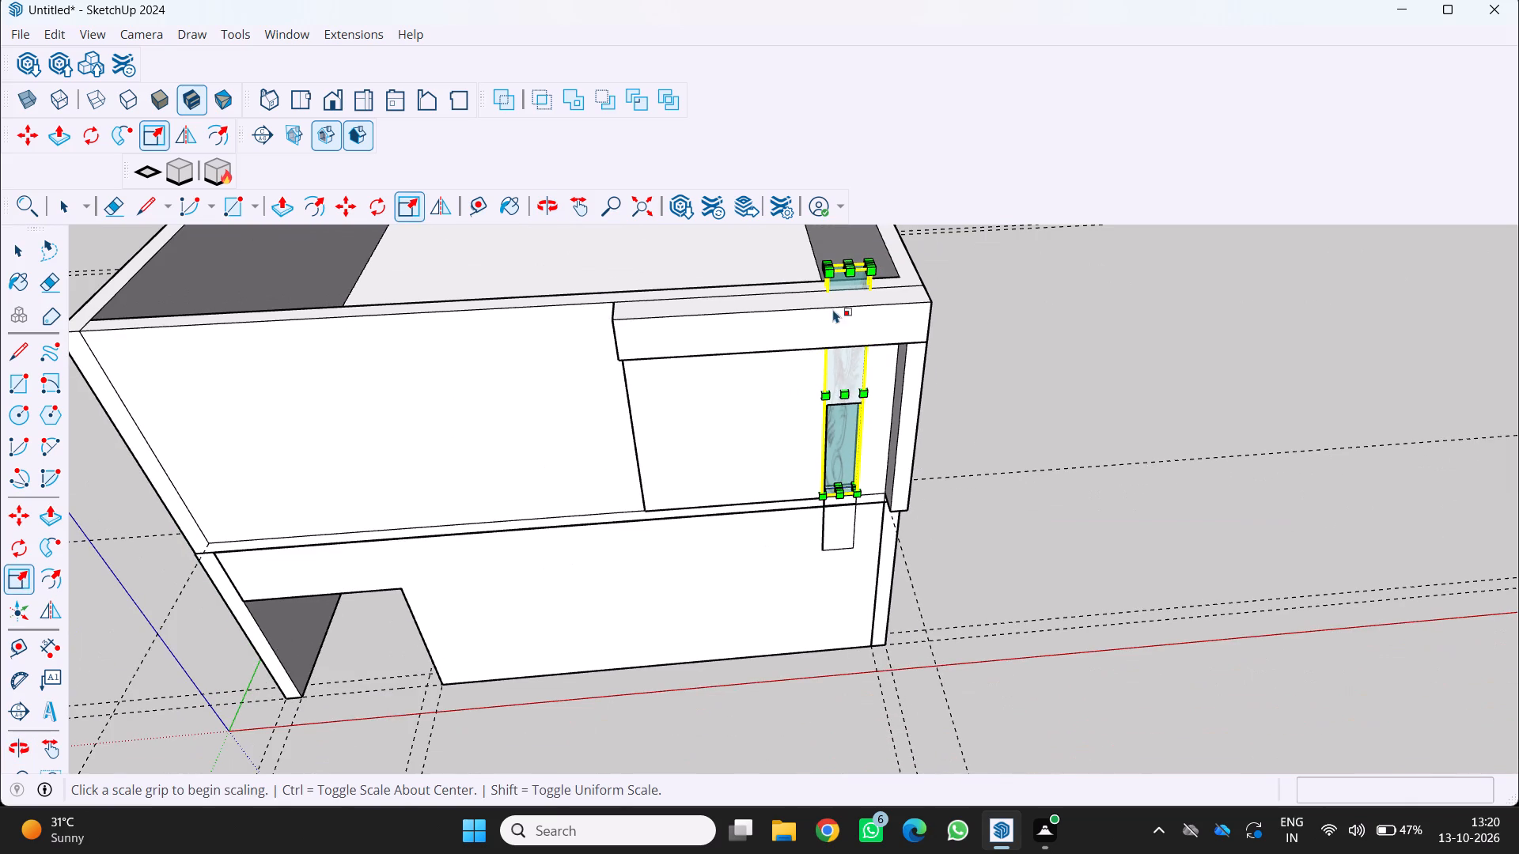
pyautogui.click(853, 268)
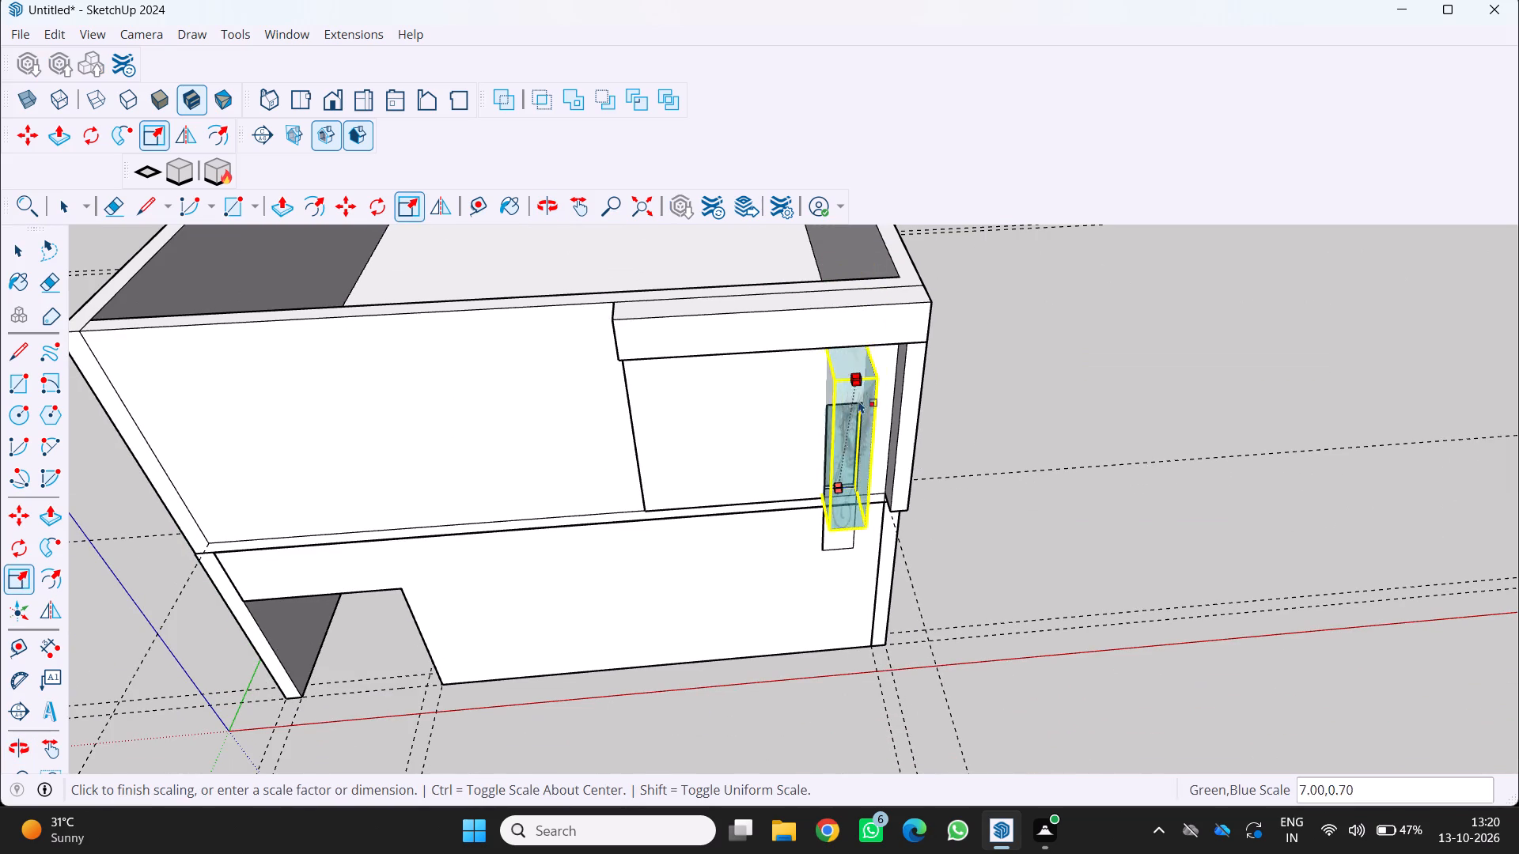
pyautogui.moveTo(850, 435); pyautogui.dragTo(805, 353, button='middle')
pyautogui.scroll(8, 850, 436)
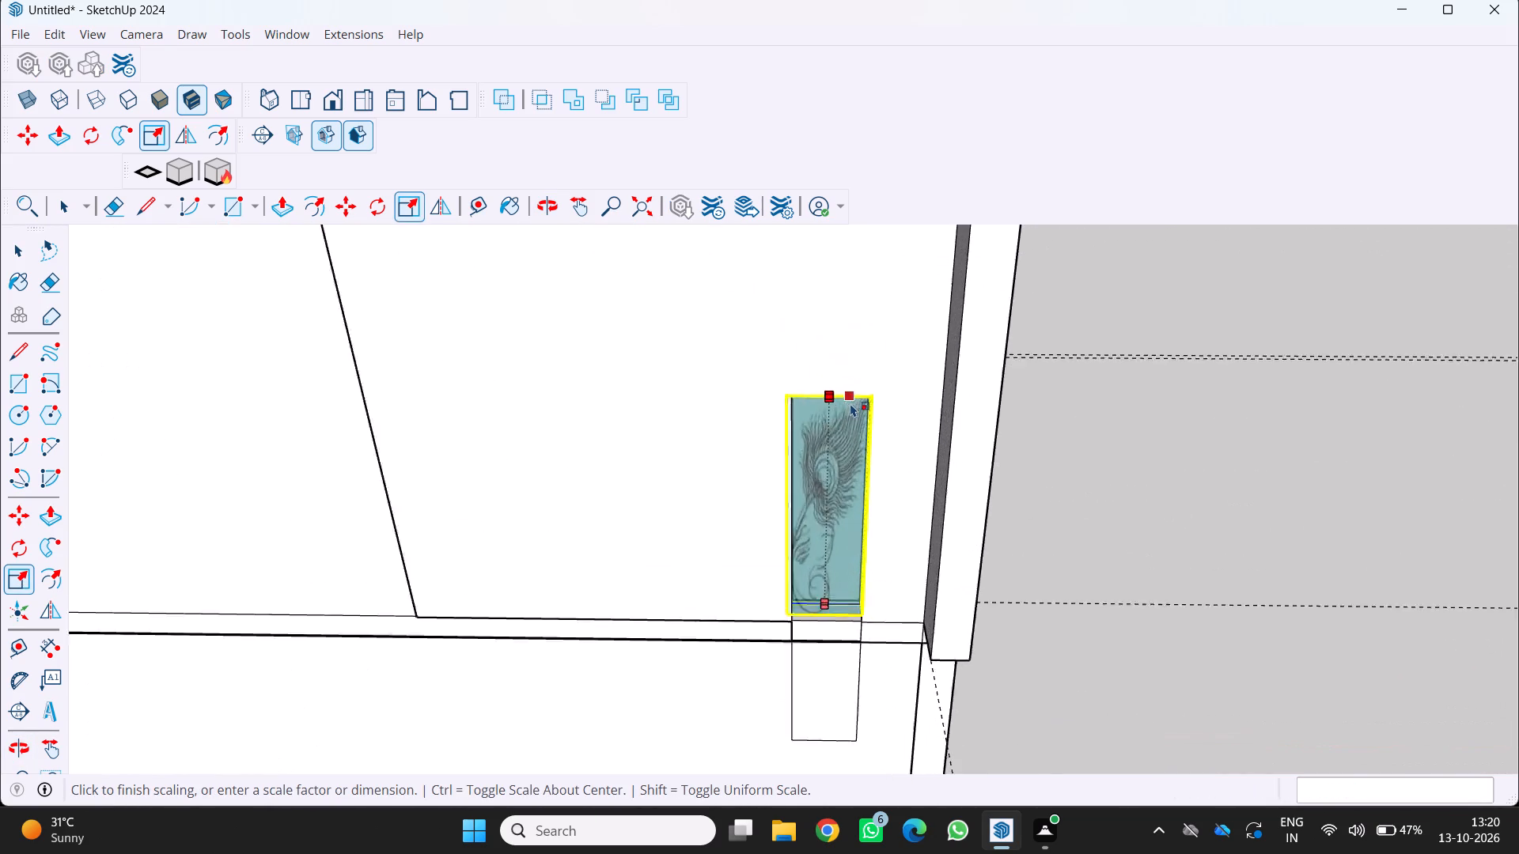
pyautogui.scroll(8, 850, 403)
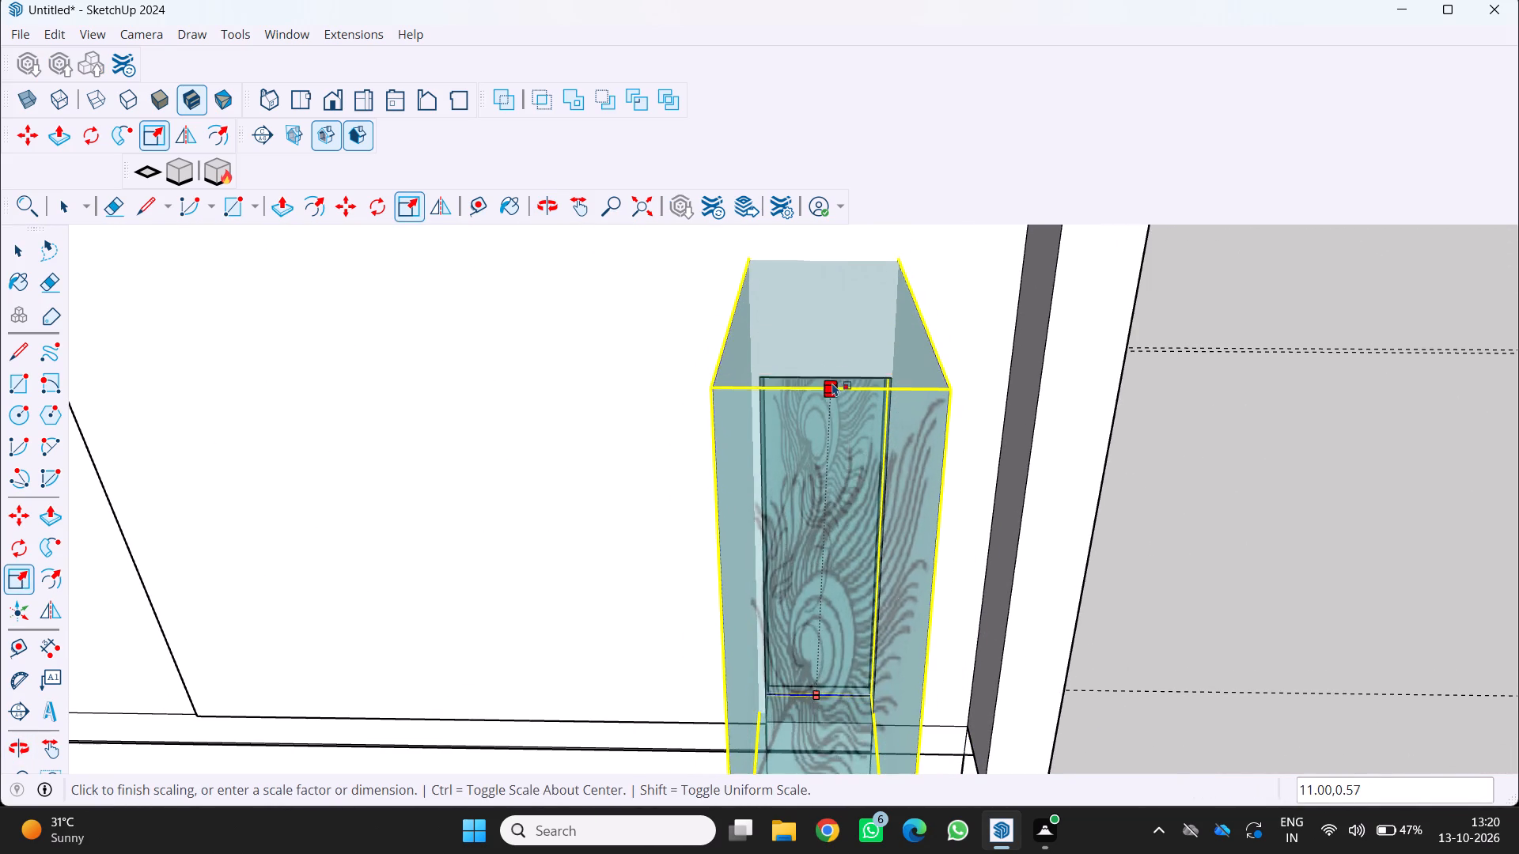
pyautogui.click(832, 384)
pyautogui.scroll(-6, 820, 404)
pyautogui.press('space')
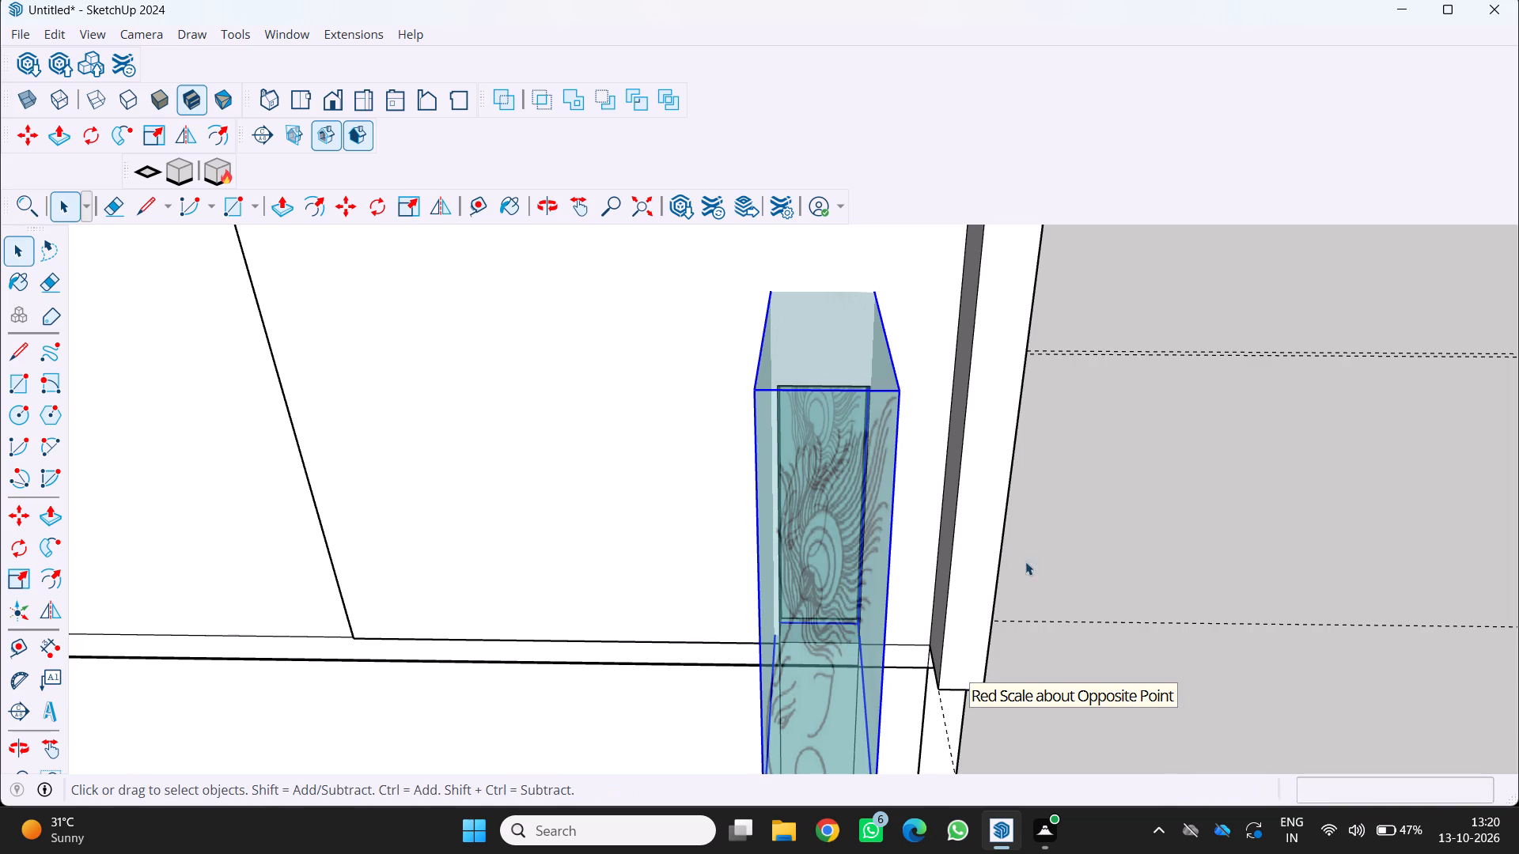
# Scale the projecting glass block back to a thin panel at the opening, by about 1.12 along red and 0.12 along green.
pyautogui.click(1116, 581)
pyautogui.scroll(-4, 1113, 574)
pyautogui.moveTo(1099, 561); pyautogui.dragTo(1047, 454, button='middle')
pyautogui.press('space')
pyautogui.middleClick(1046, 454)
pyautogui.scroll(4, 960, 570)
pyautogui.press('space')
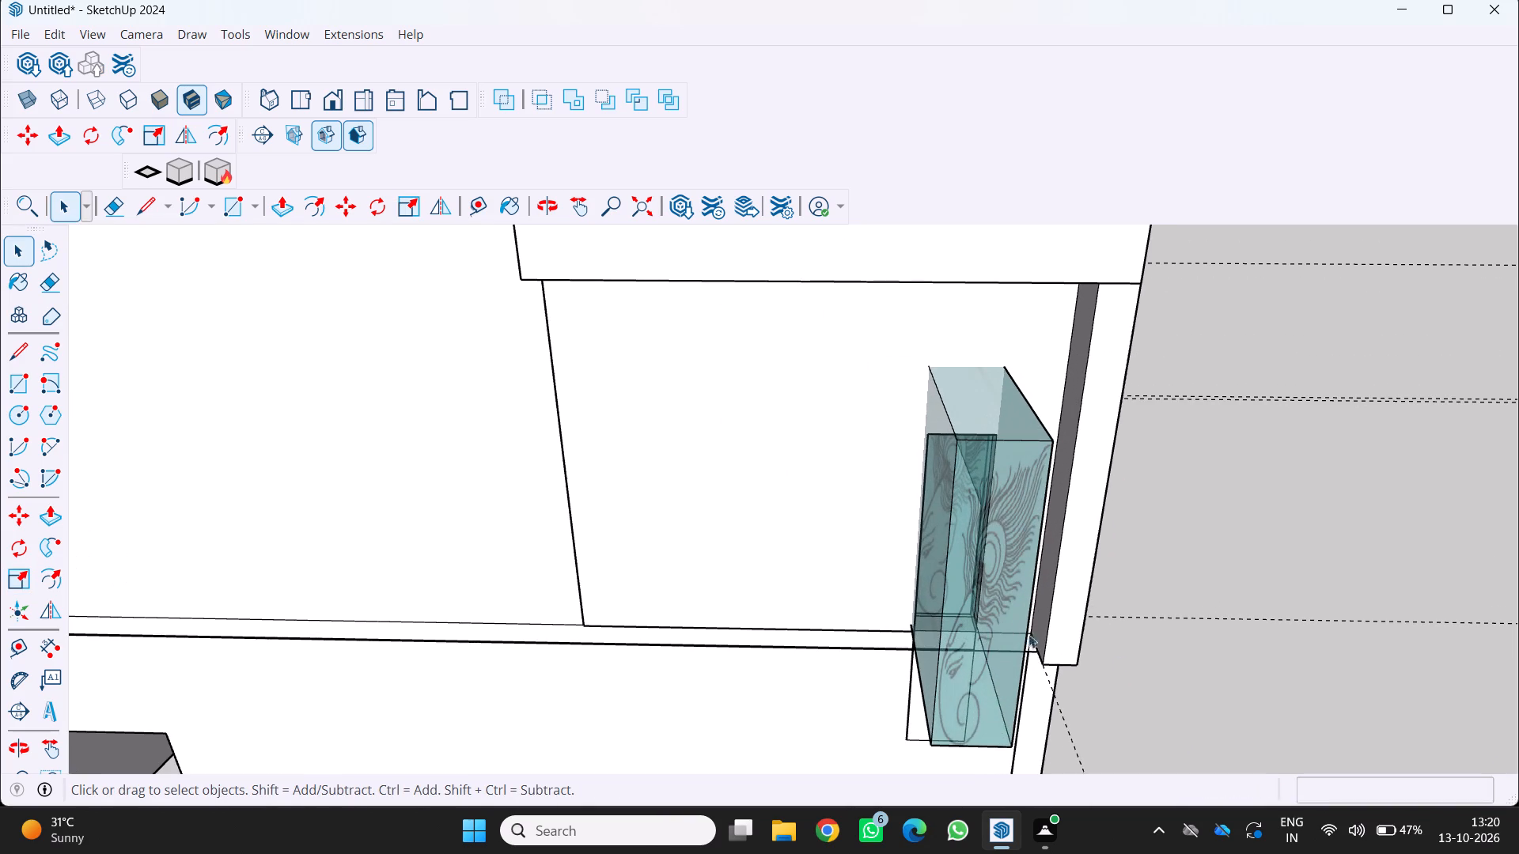
pyautogui.moveTo(1328, 584); pyautogui.dragTo(1317, 595)
pyautogui.press('space')
pyautogui.press('space')
pyautogui.moveTo(1222, 719); pyautogui.dragTo(1214, 701)
pyautogui.moveTo(1210, 690); pyautogui.dragTo(1060, 612, button='middle')
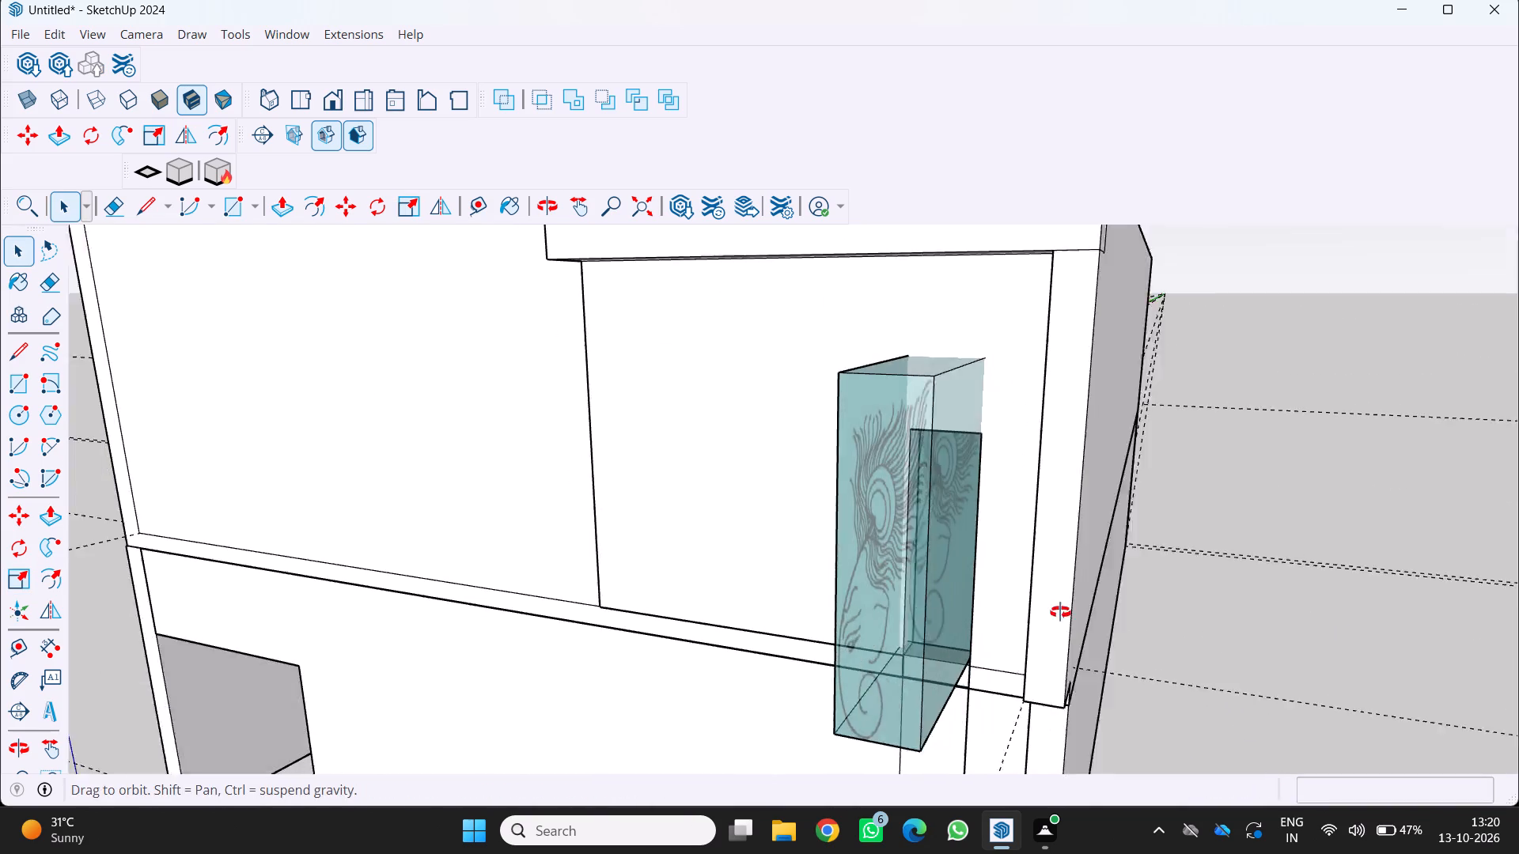
pyautogui.moveTo(1060, 612); pyautogui.dragTo(1021, 614, button='middle')
pyautogui.press('space')
pyautogui.press('space')
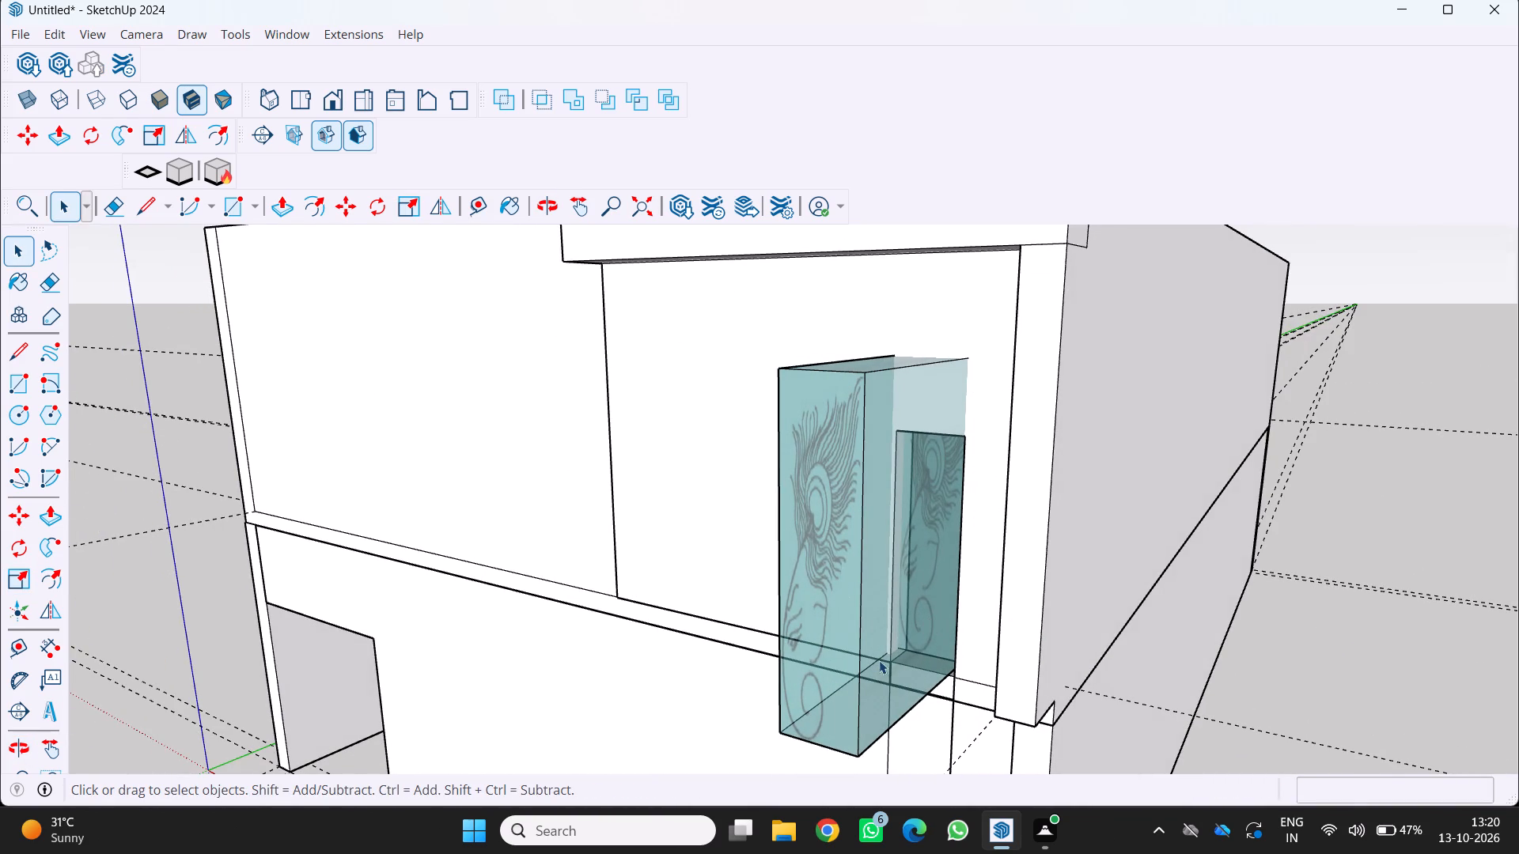
pyautogui.press('s')
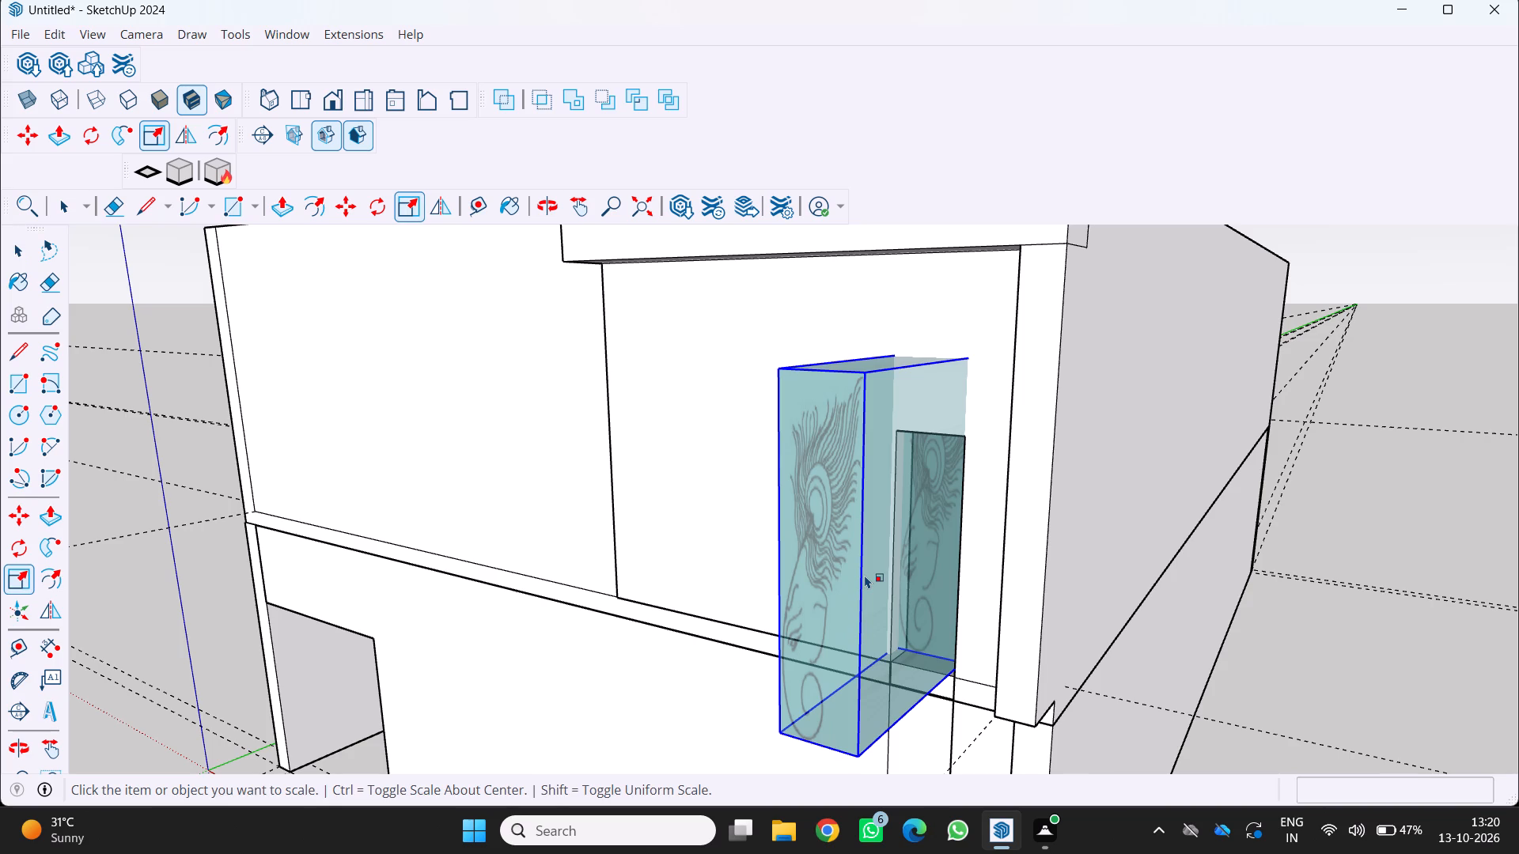
pyautogui.press('s')
pyautogui.click(863, 574)
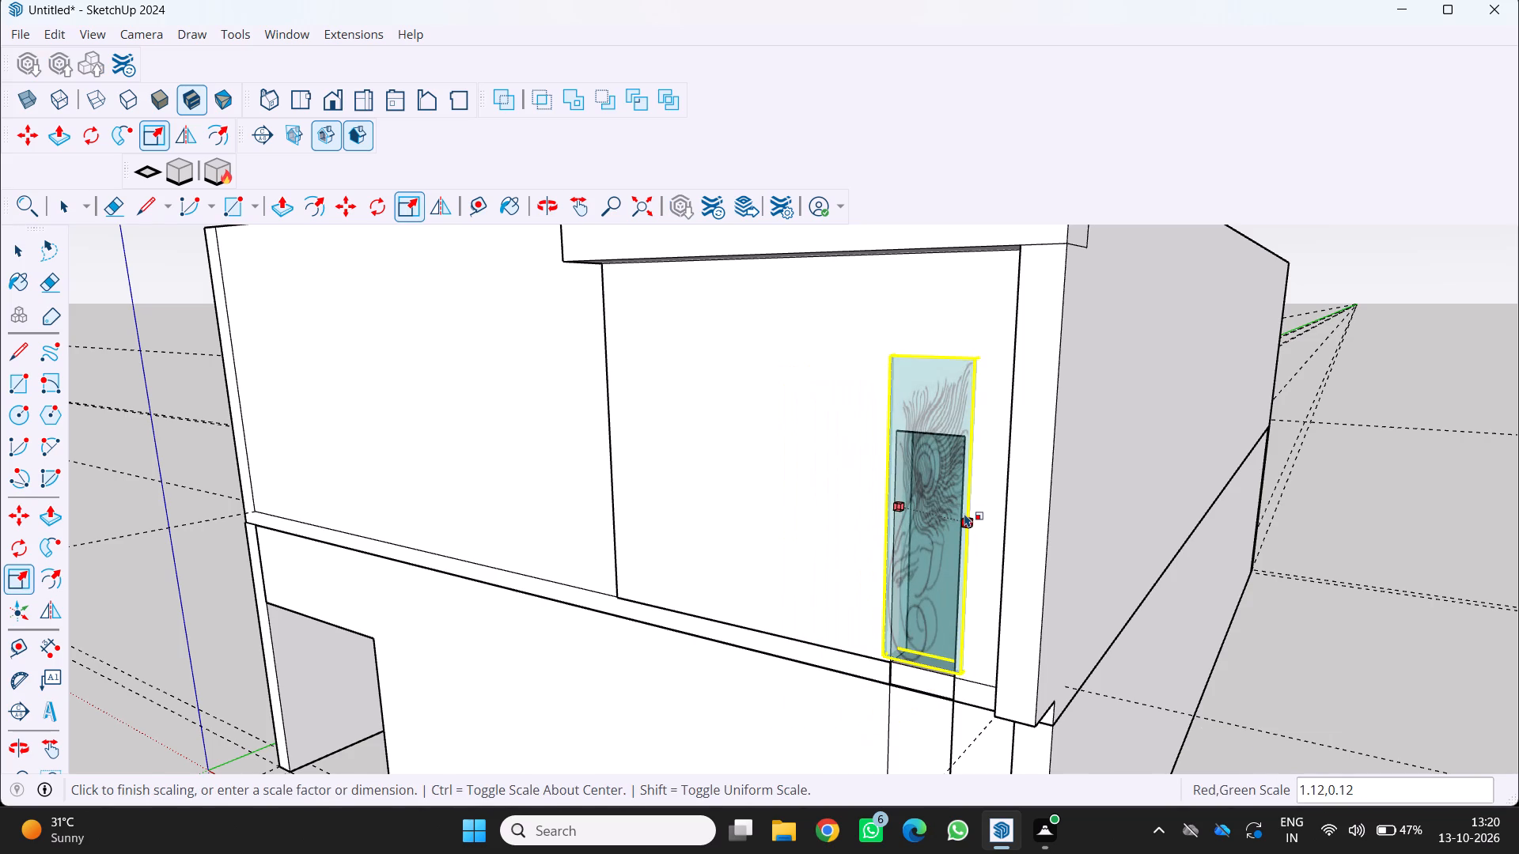
pyautogui.click(964, 513)
pyautogui.press('space')
pyautogui.press('space')
pyautogui.click(1257, 621)
# Examine how the glass panel sits in the narrow front opening from above and from the building's corner.
pyautogui.scroll(-4, 1270, 637)
pyautogui.moveTo(1270, 637); pyautogui.dragTo(1364, 678, button='middle')
pyautogui.press('space')
pyautogui.press('space')
pyautogui.click(104, 607)
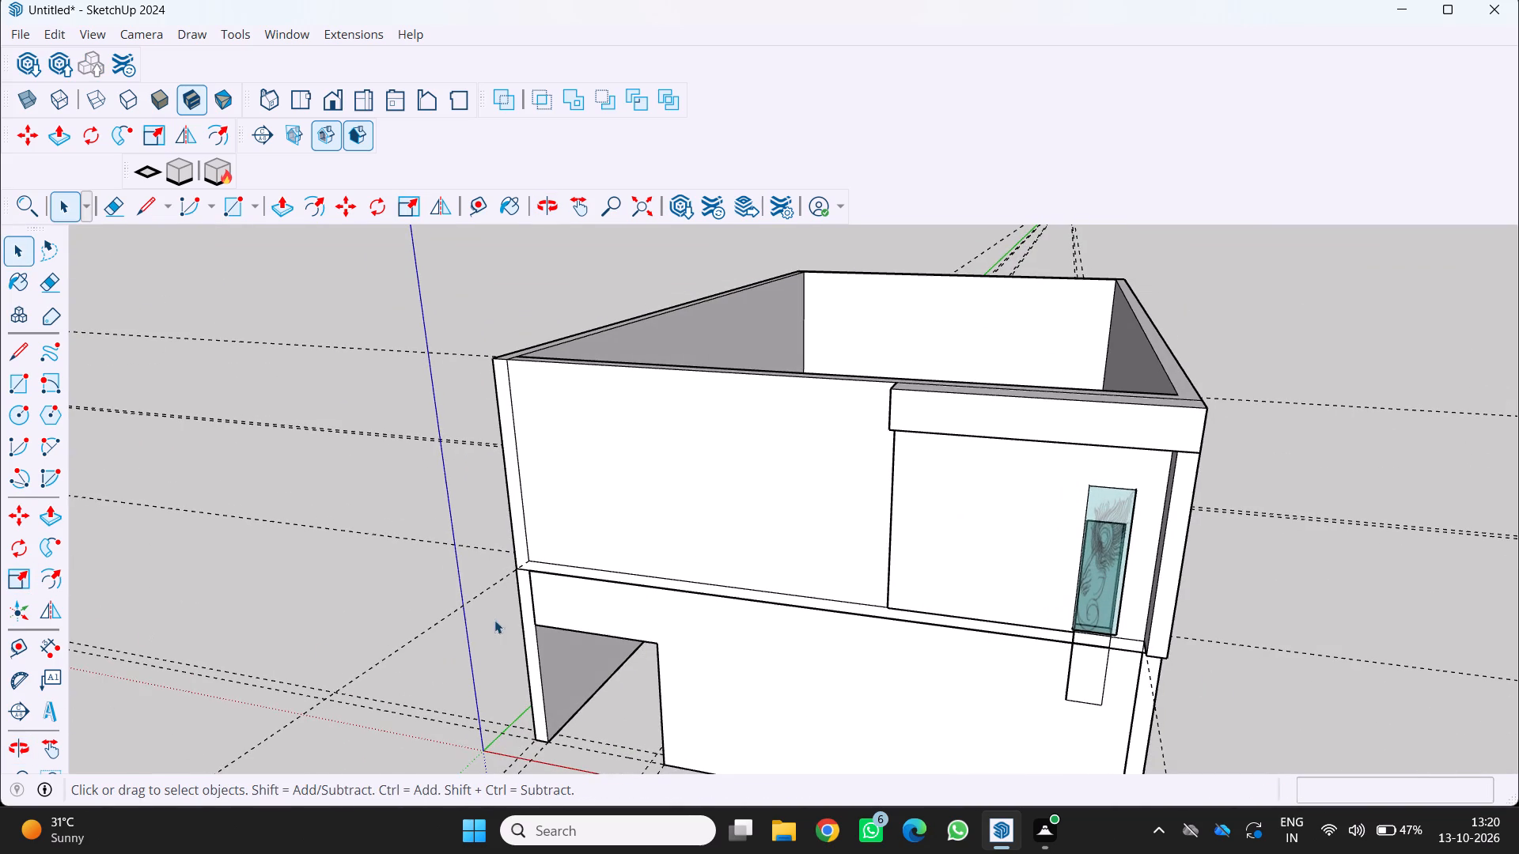
pyautogui.press('space')
pyautogui.click(1316, 566)
pyautogui.moveTo(1316, 567); pyautogui.dragTo(1200, 500, button='middle')
pyautogui.press('space')
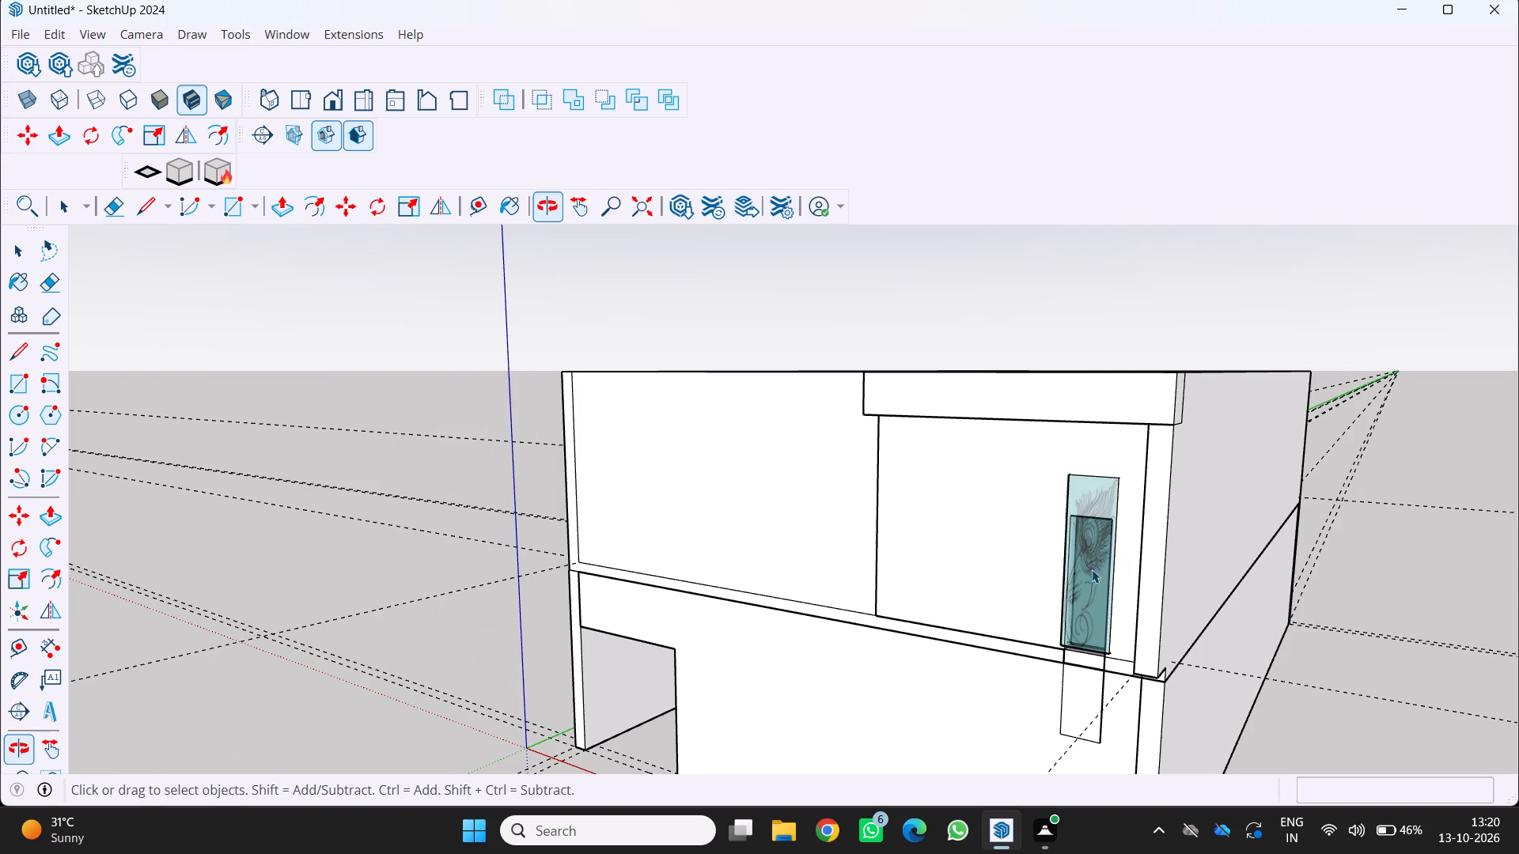
pyautogui.press('space')
pyautogui.click(252, 624)
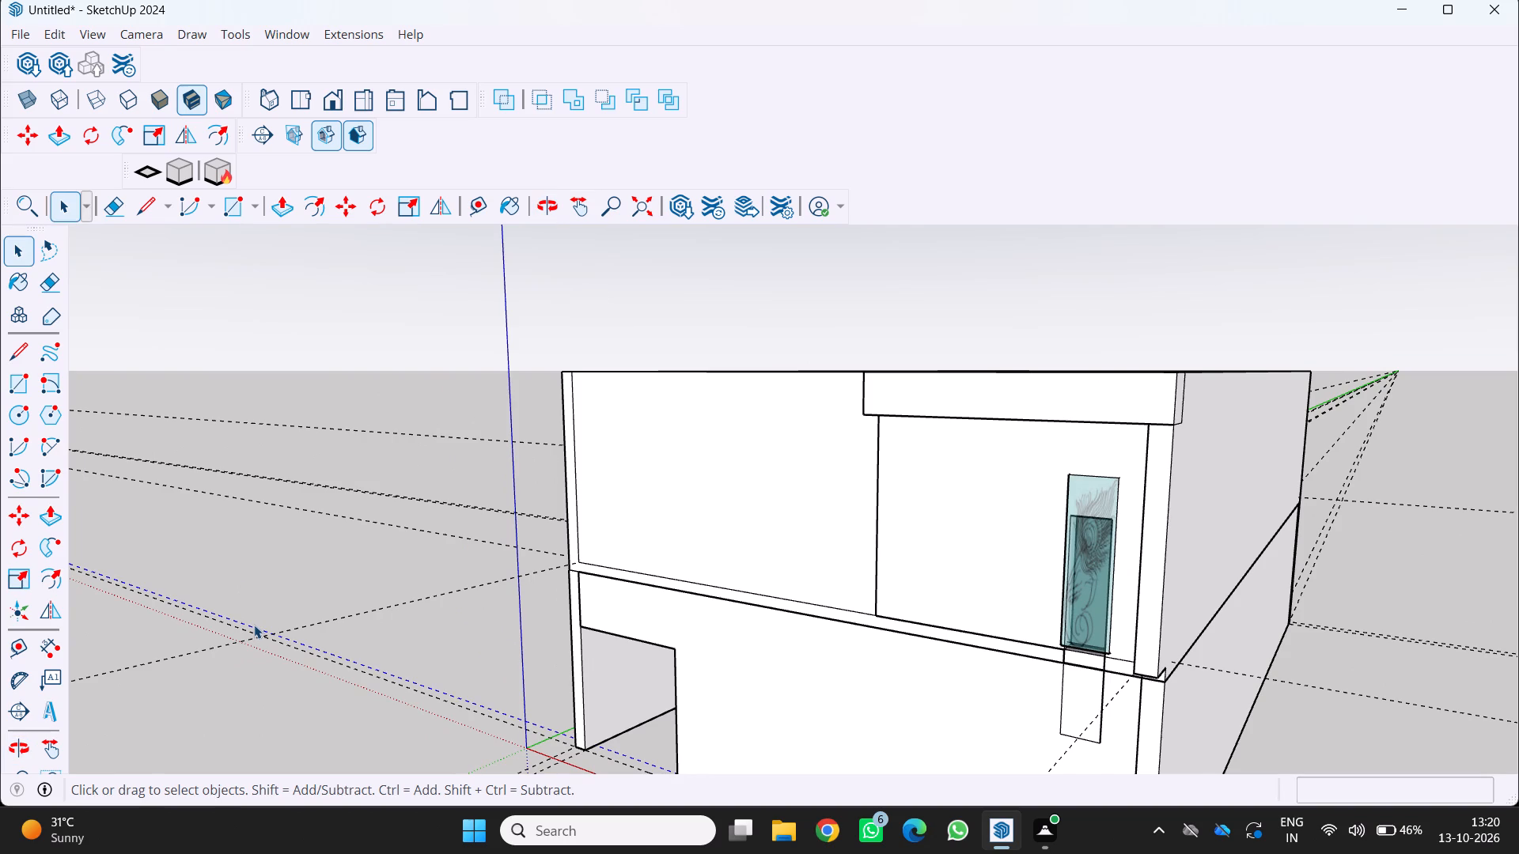
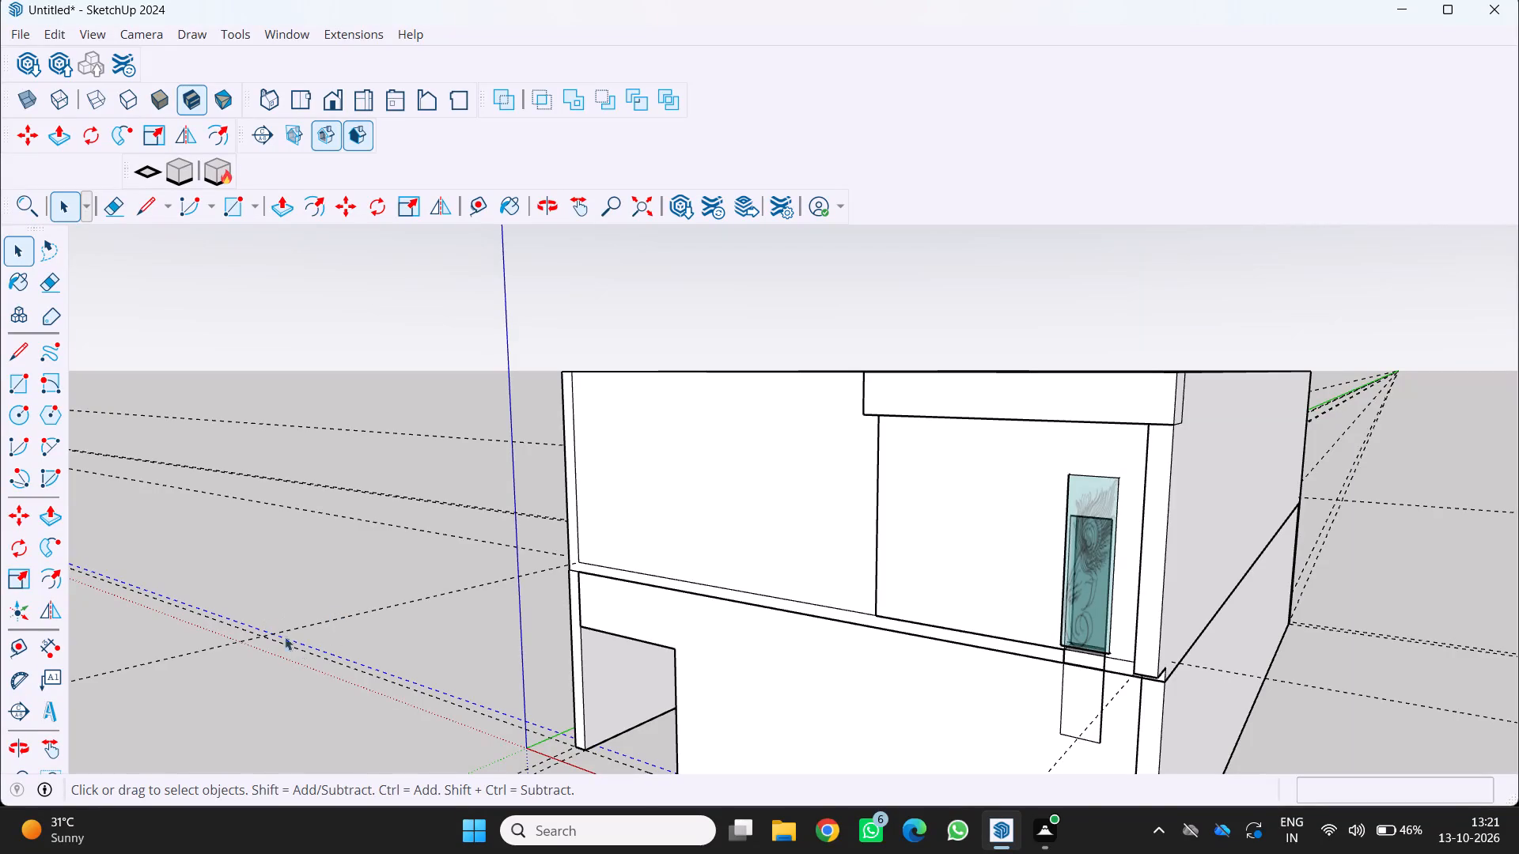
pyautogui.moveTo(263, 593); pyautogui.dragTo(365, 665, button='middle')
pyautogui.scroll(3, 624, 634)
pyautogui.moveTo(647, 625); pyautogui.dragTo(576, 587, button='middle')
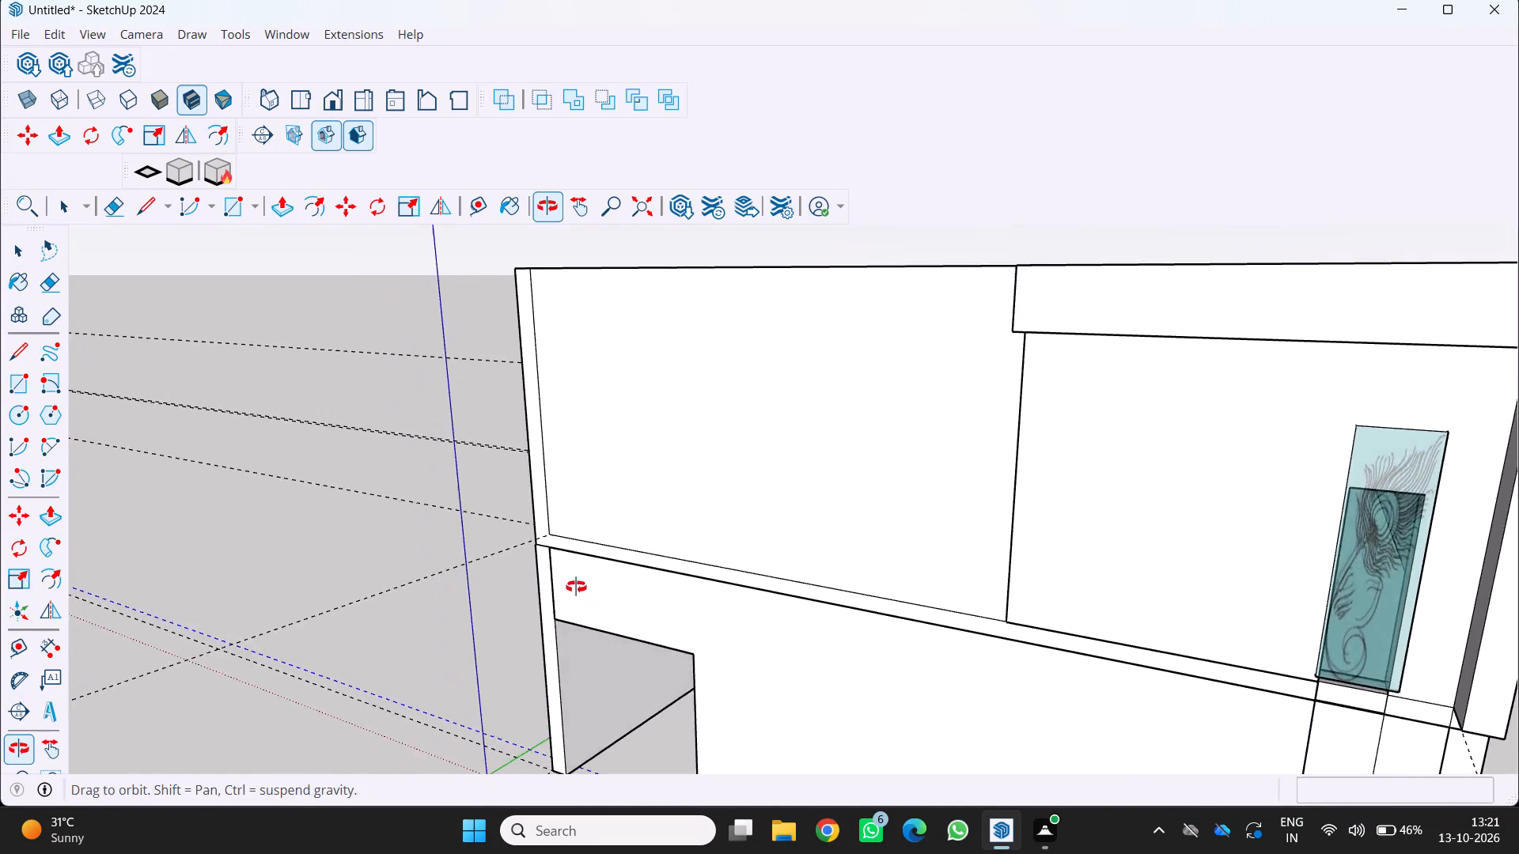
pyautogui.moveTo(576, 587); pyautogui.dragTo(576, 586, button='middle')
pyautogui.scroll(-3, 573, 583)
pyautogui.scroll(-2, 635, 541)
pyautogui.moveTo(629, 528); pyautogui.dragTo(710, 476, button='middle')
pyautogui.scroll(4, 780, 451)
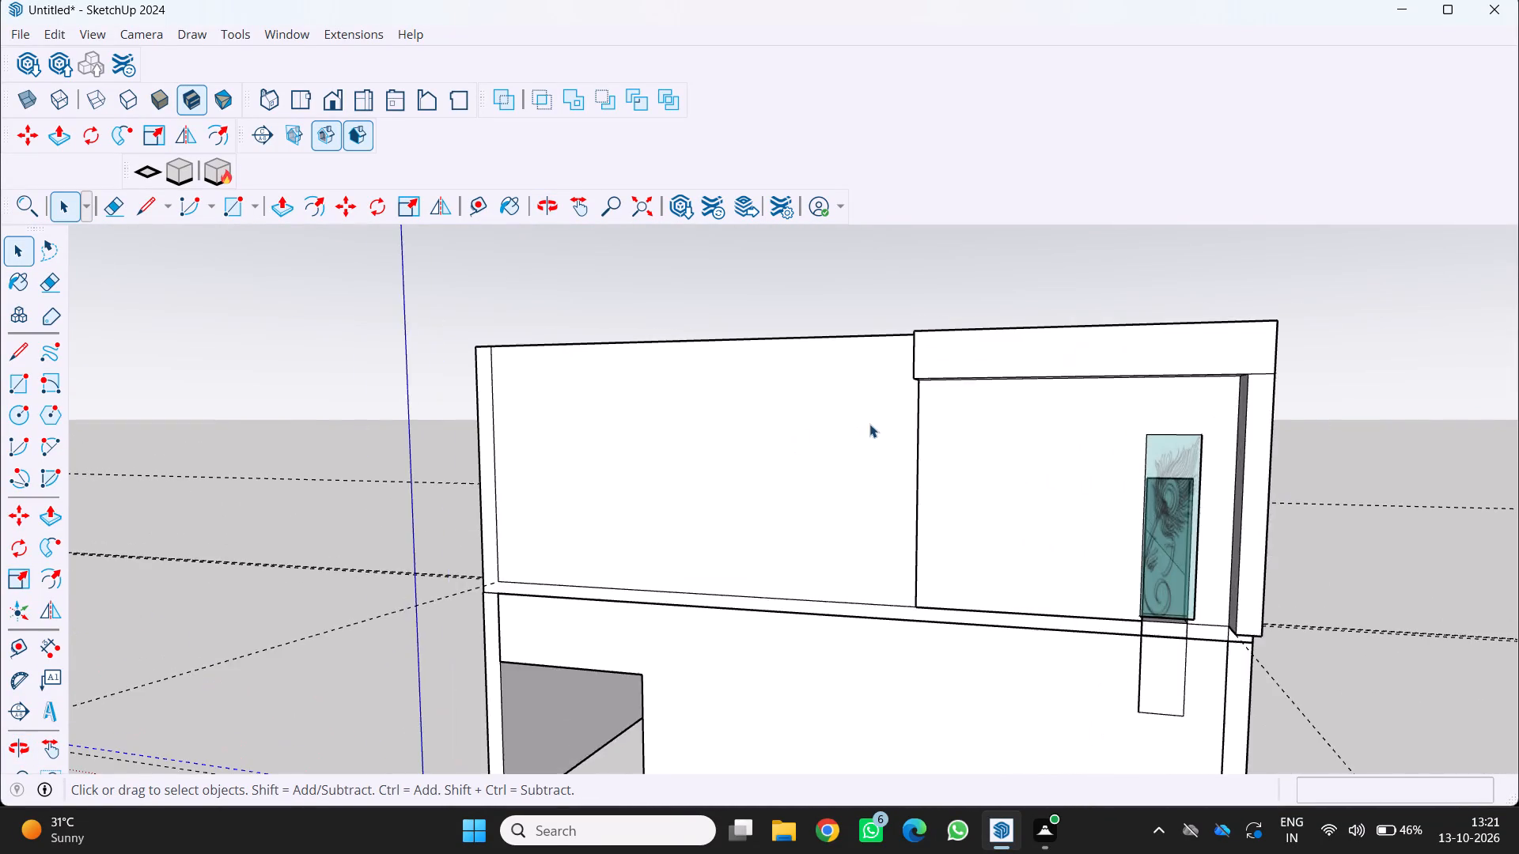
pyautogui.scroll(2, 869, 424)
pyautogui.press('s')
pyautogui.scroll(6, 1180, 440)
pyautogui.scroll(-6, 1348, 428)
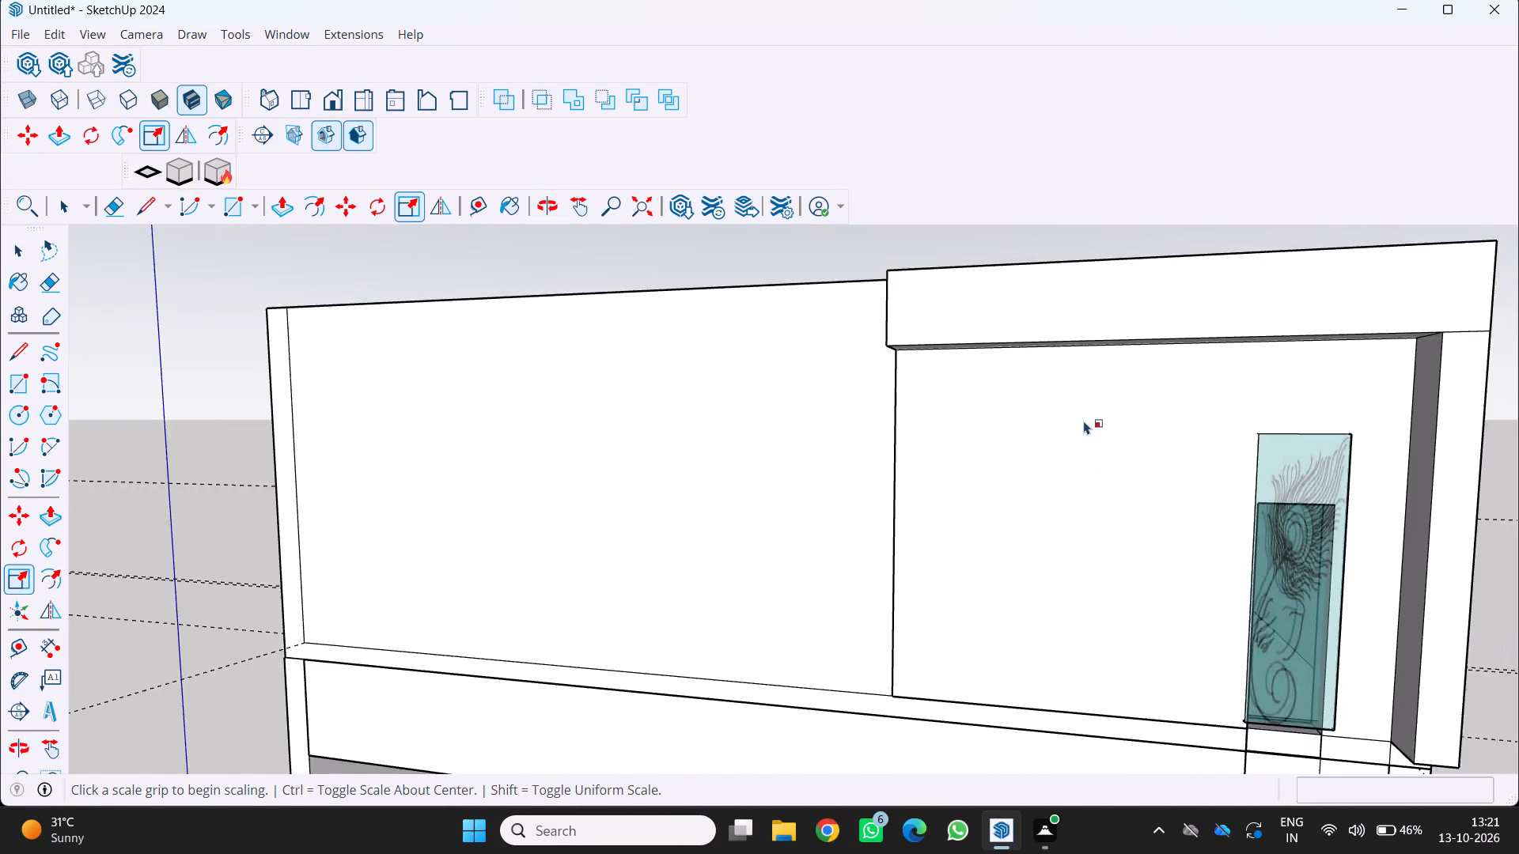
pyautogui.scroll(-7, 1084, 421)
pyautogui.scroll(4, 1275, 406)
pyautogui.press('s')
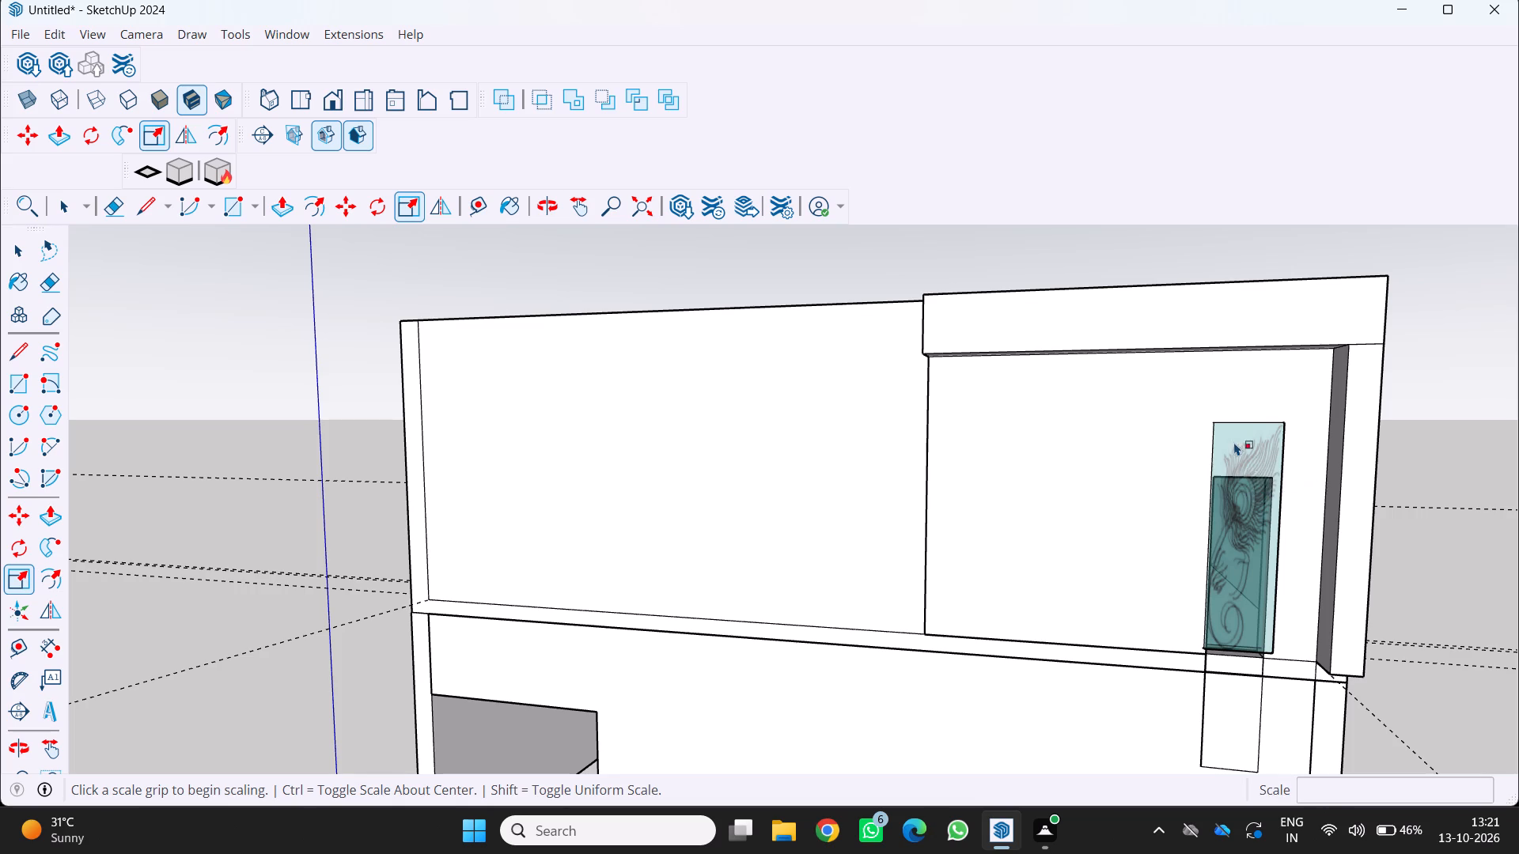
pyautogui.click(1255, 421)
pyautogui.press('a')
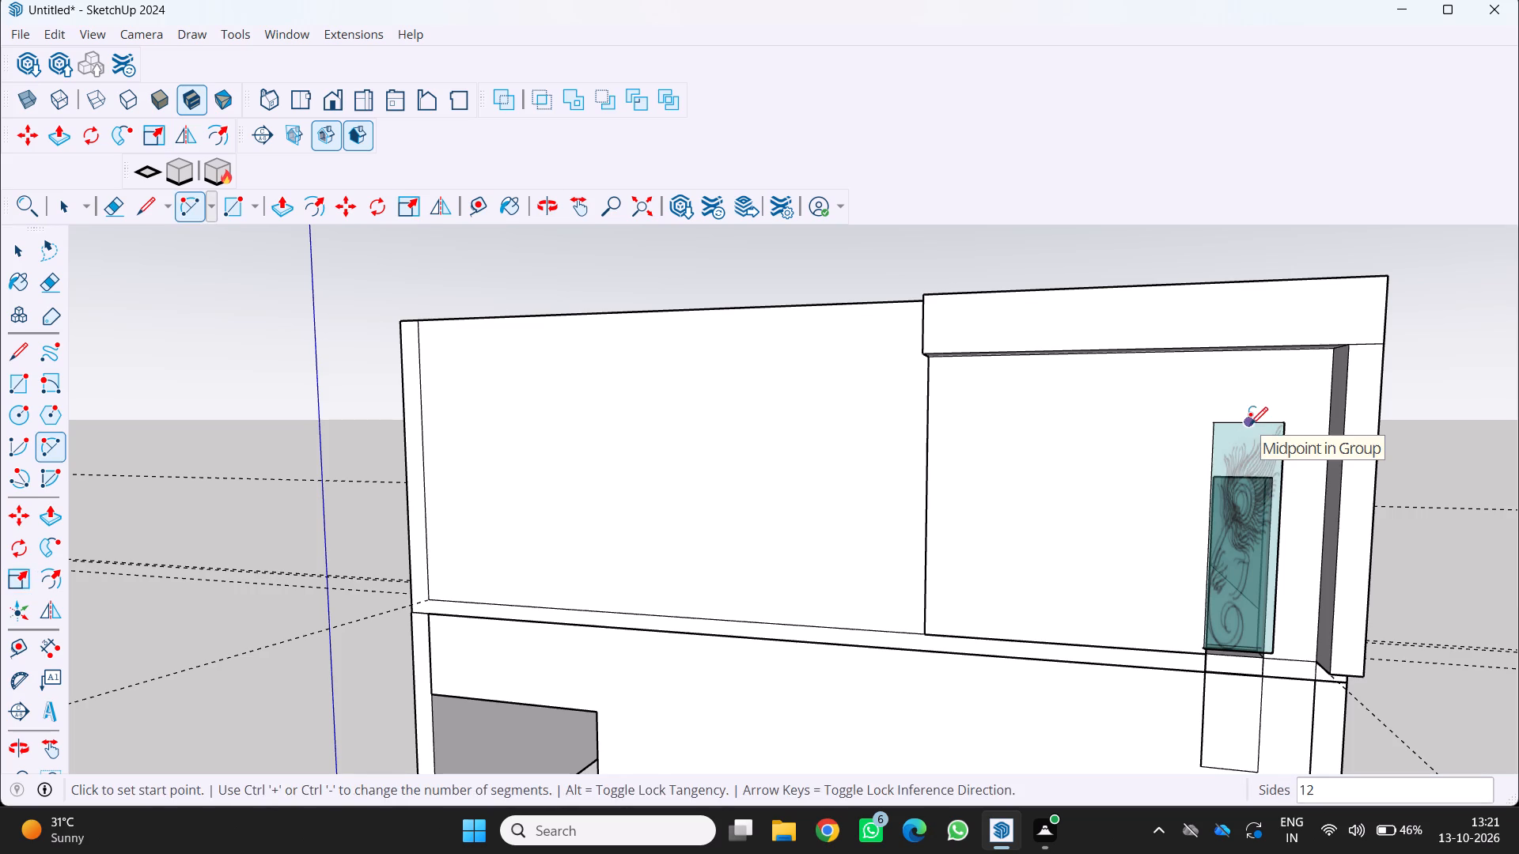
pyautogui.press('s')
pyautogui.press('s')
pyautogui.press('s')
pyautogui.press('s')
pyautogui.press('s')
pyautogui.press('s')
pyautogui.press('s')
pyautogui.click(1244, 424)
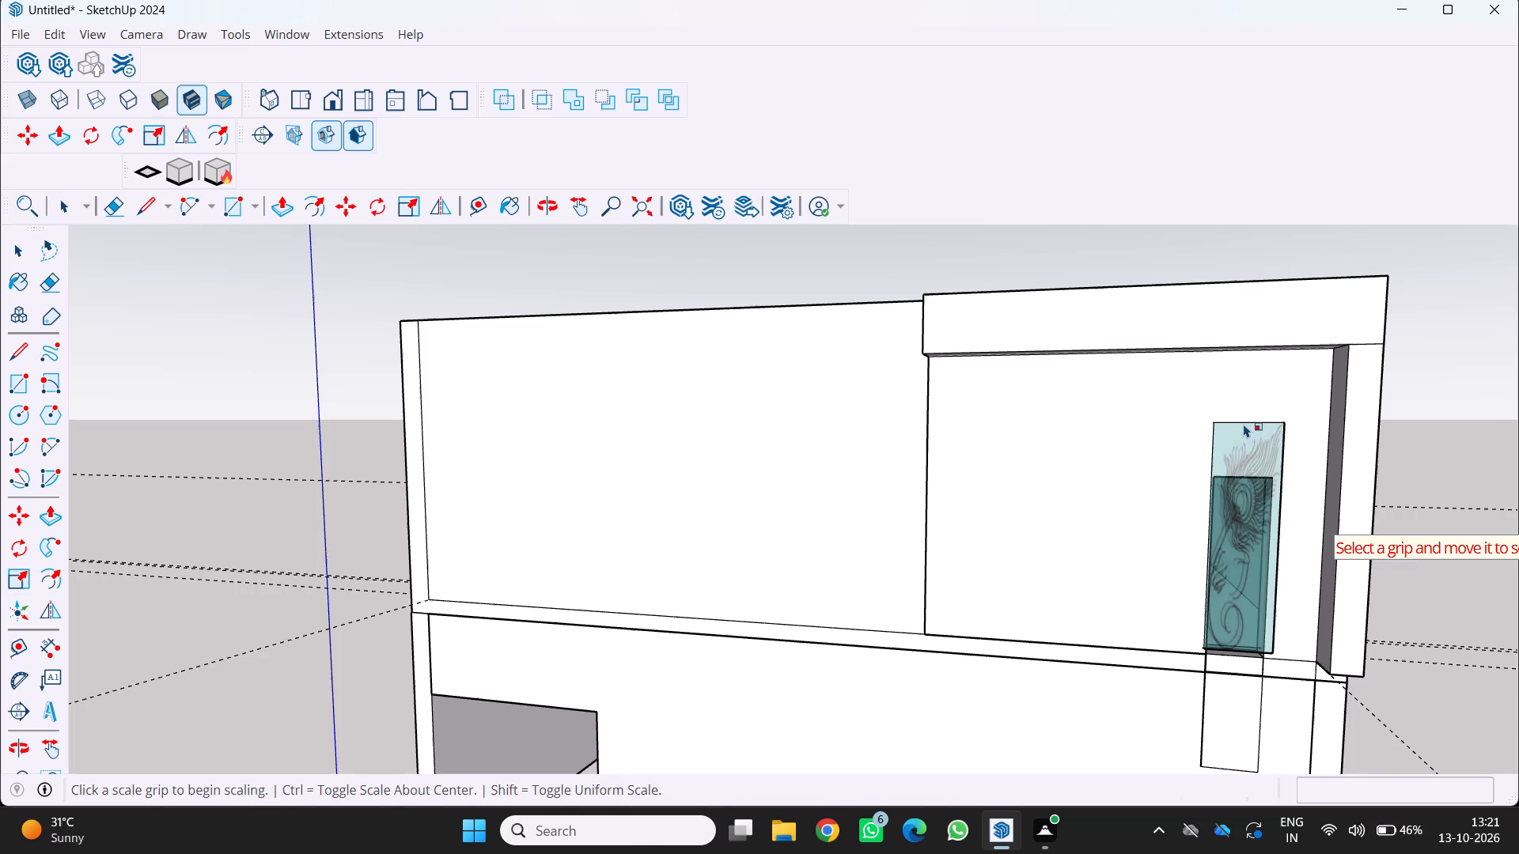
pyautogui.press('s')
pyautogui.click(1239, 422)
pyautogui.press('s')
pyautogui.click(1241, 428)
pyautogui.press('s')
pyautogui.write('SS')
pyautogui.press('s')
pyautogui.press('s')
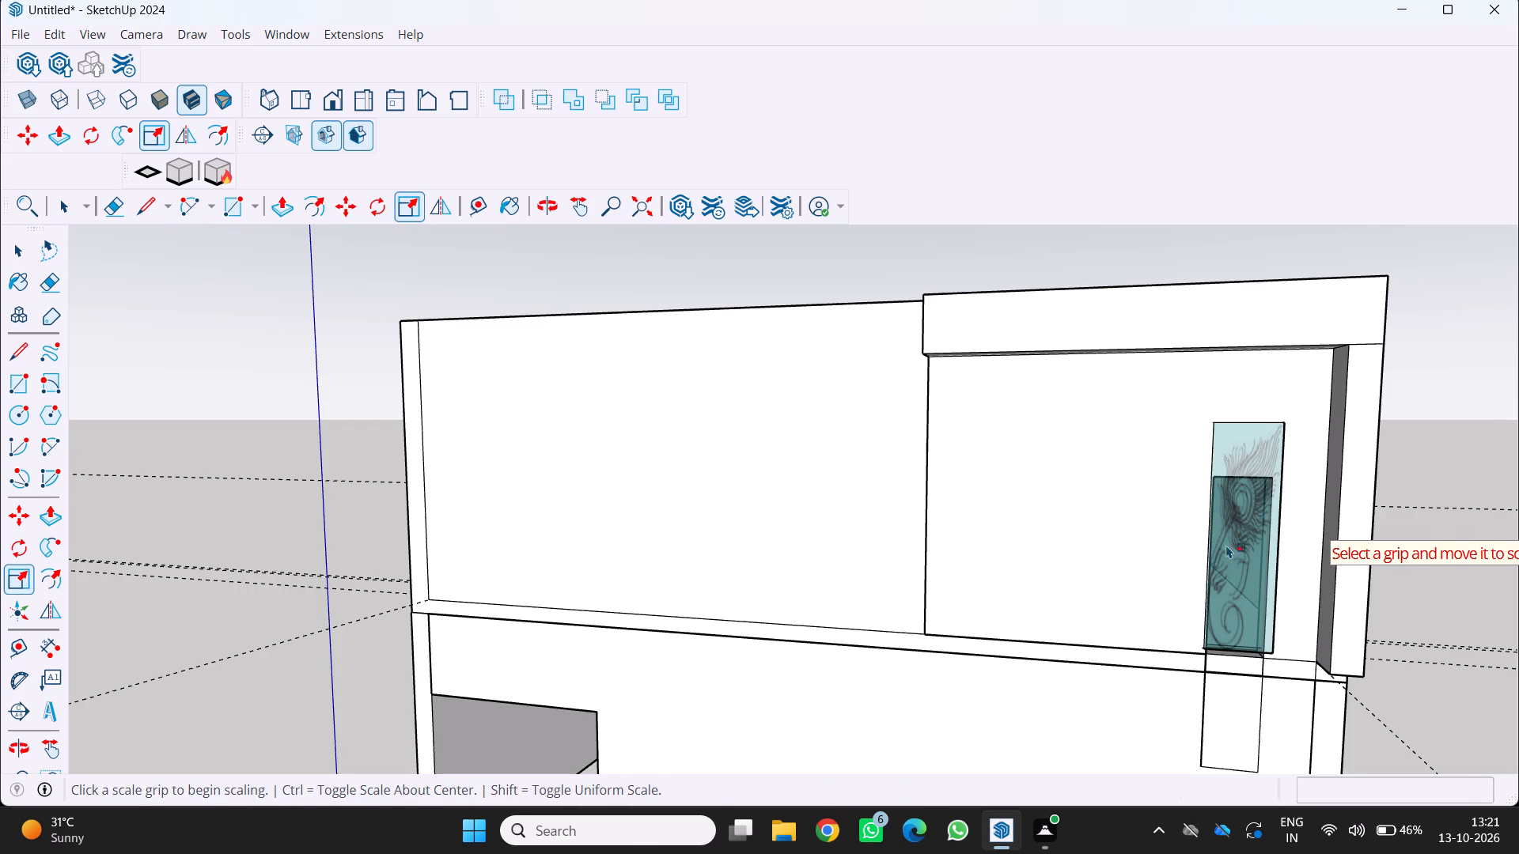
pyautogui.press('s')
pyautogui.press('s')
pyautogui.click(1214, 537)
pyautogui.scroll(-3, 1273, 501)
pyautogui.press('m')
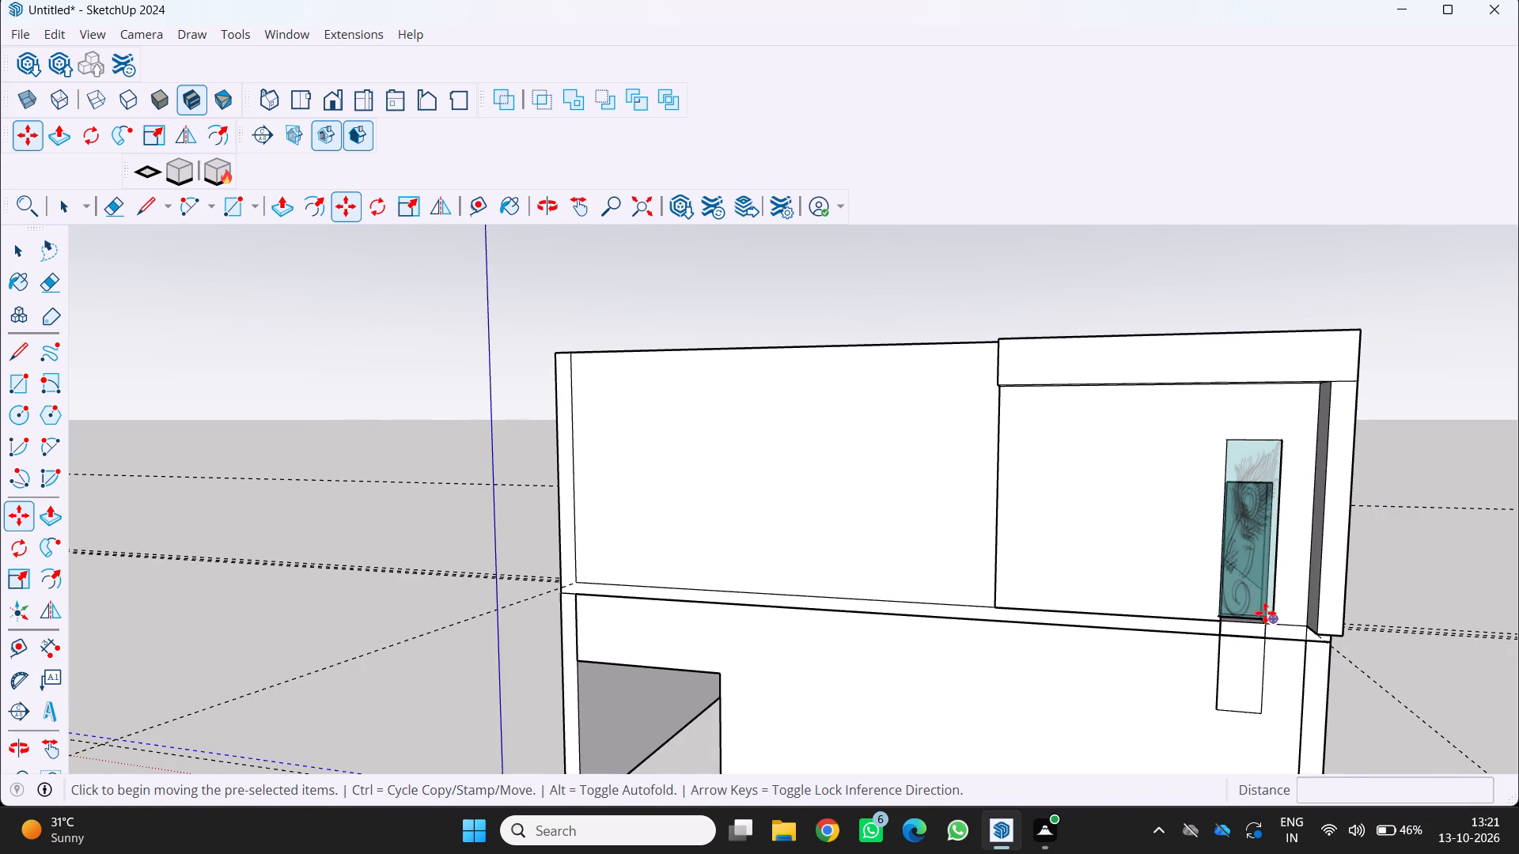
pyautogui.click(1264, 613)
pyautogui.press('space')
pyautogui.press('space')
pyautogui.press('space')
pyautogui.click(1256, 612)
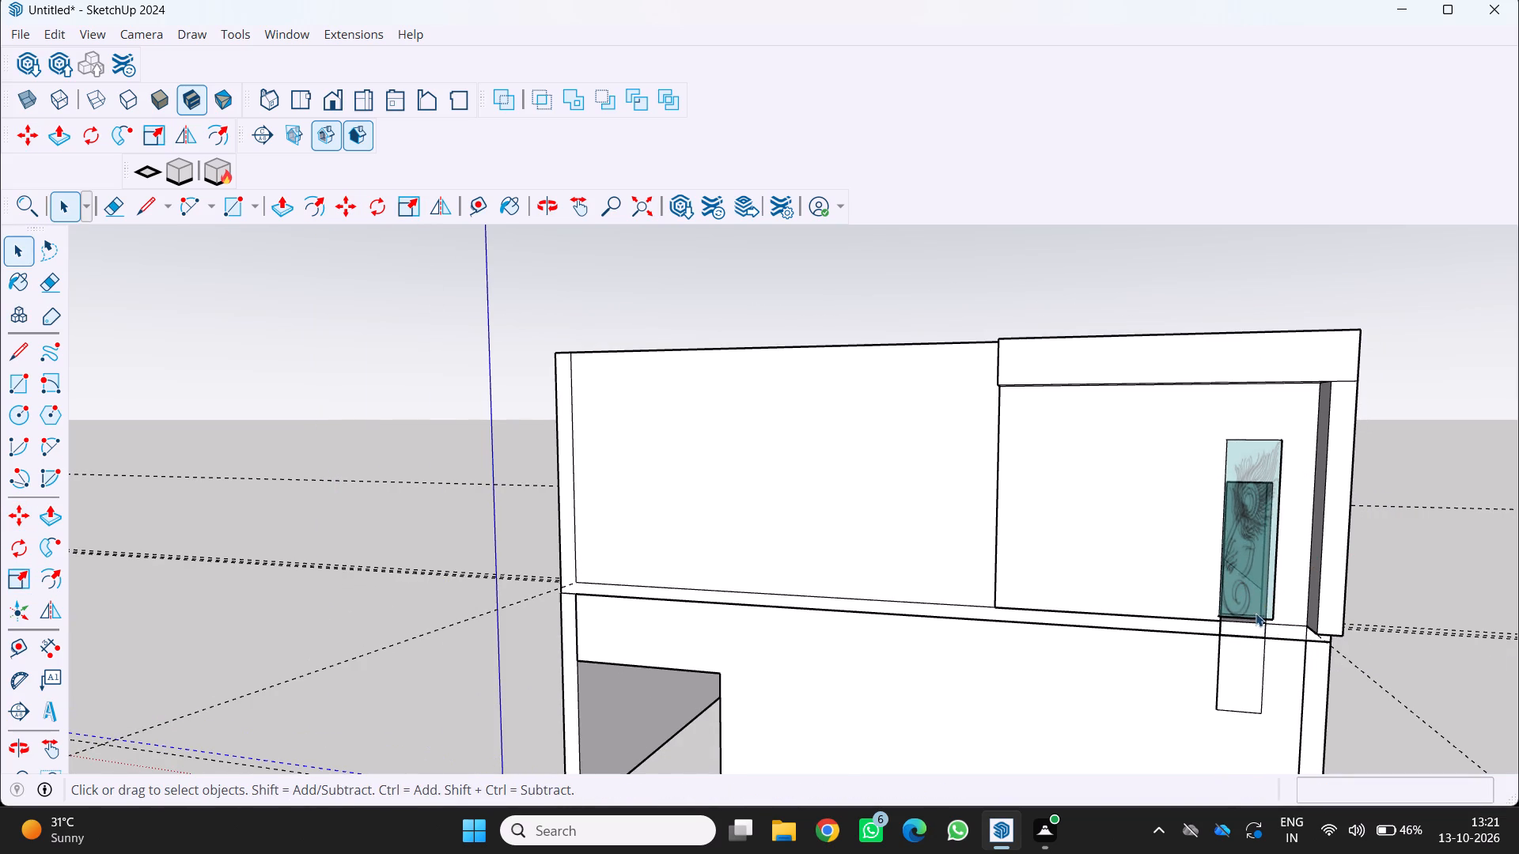
# Scale the patterned glass panel down by about 0.69, 0.76 so its upper edge meets the top of the window opening.
pyautogui.click(1245, 603)
pyautogui.press('s')
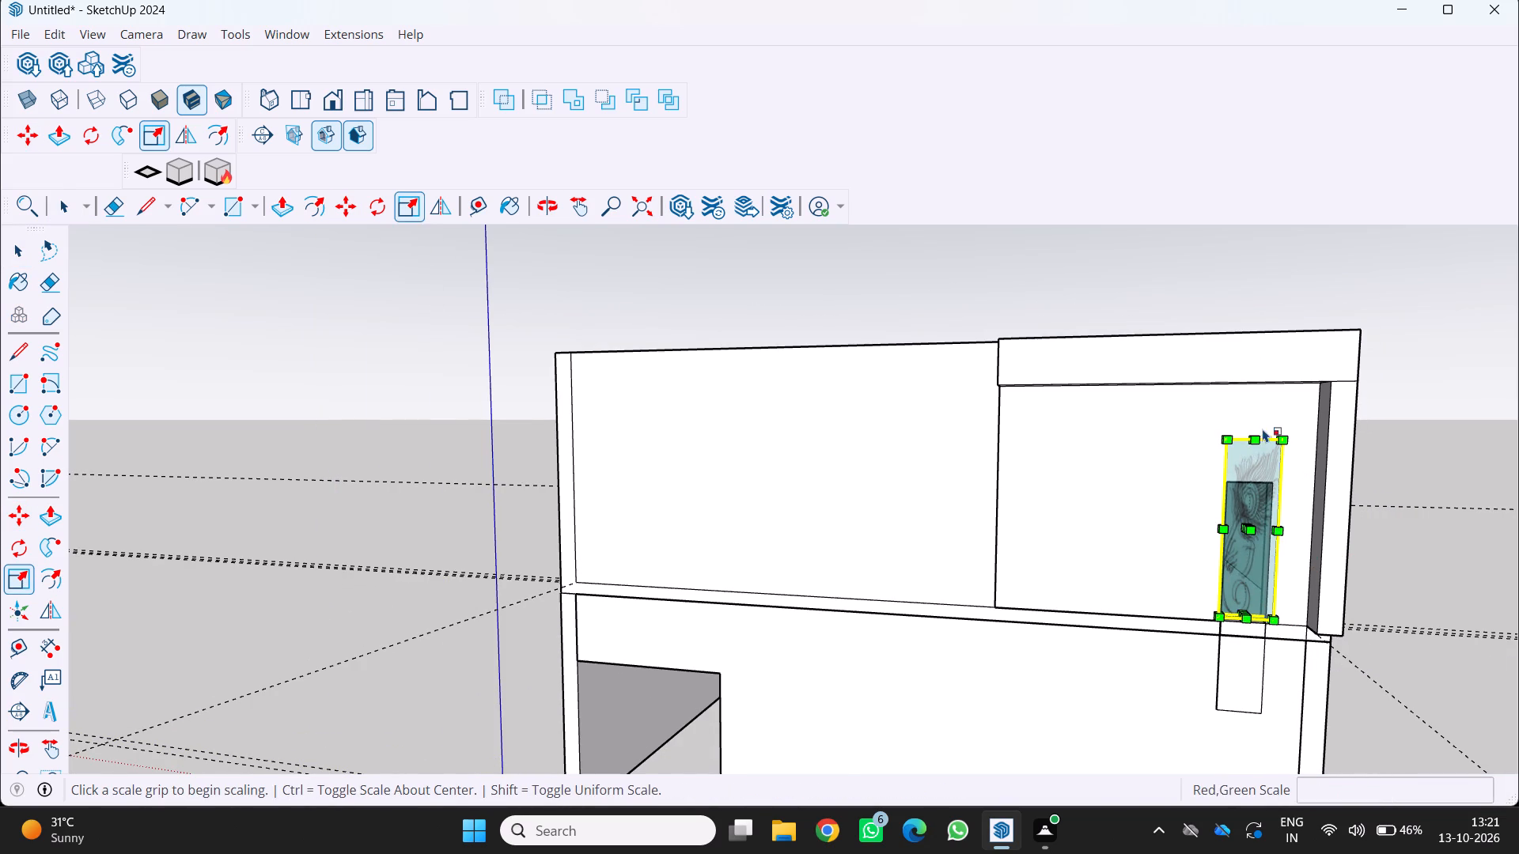
pyautogui.click(1253, 440)
pyautogui.click(1244, 486)
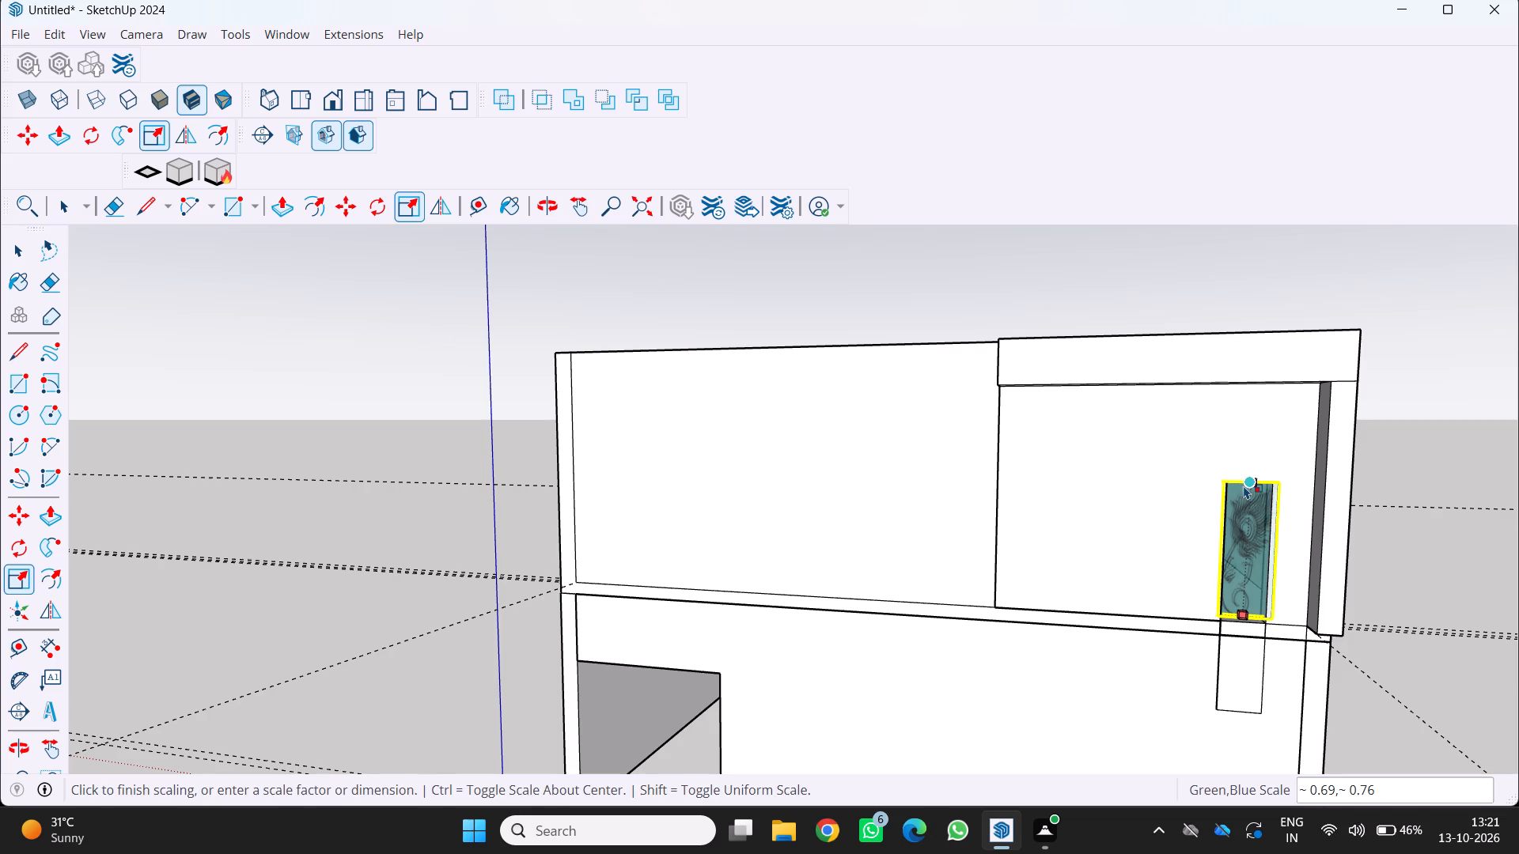
pyautogui.press('space')
pyautogui.press('space')
pyautogui.click(300, 648)
pyautogui.press('space')
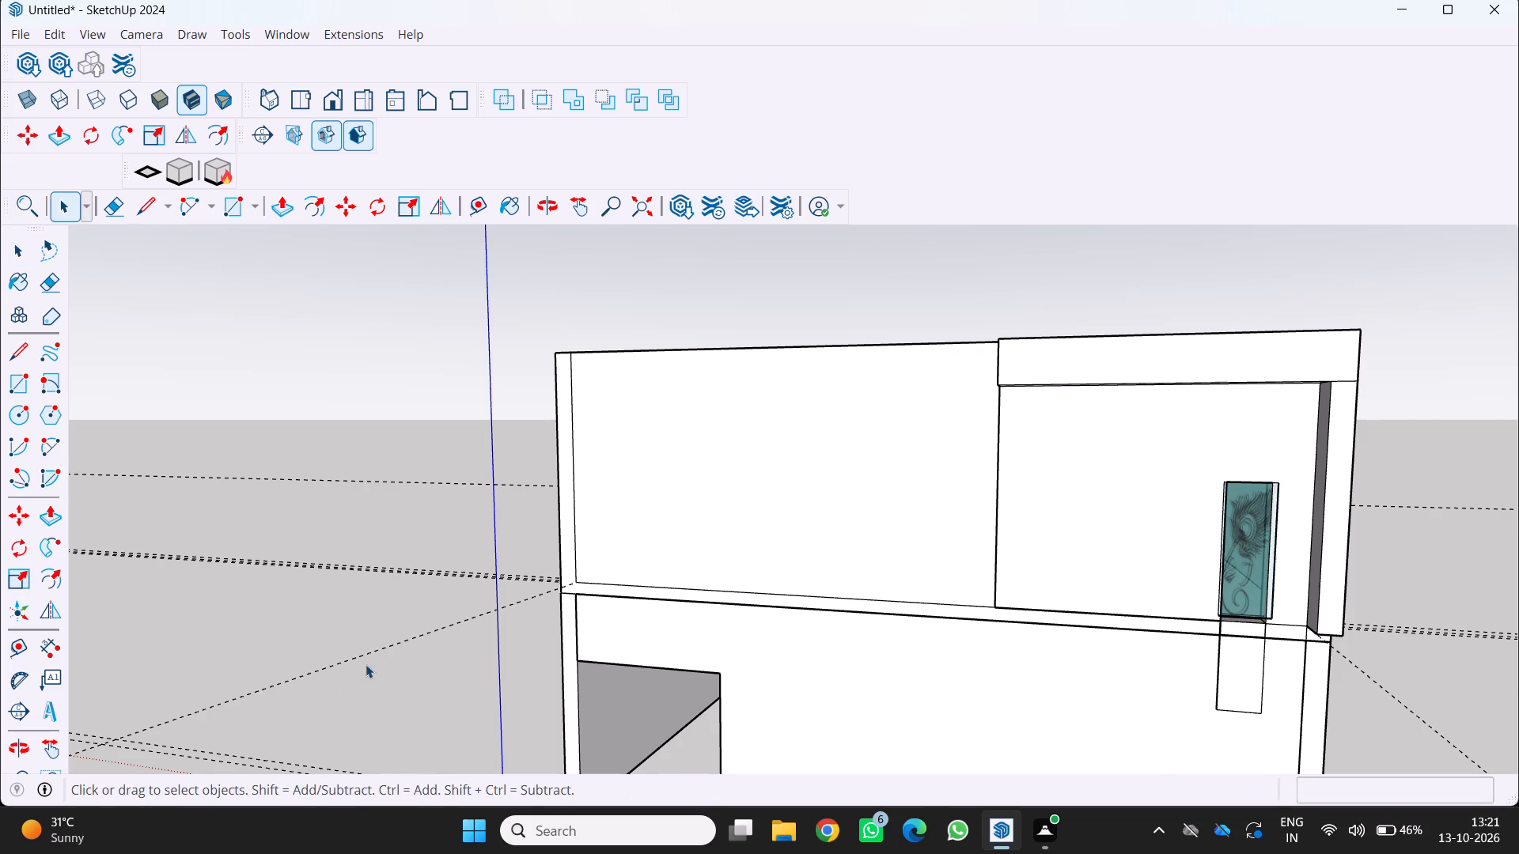
# Scale the glass panel from its bottom by 0.38, about 1.04, so it sits on the sill inside the window opening.
pyautogui.scroll(-2, 426, 710)
pyautogui.moveTo(422, 710); pyautogui.dragTo(403, 754, button='middle')
pyautogui.scroll(4, 578, 762)
pyautogui.scroll(1, 1073, 711)
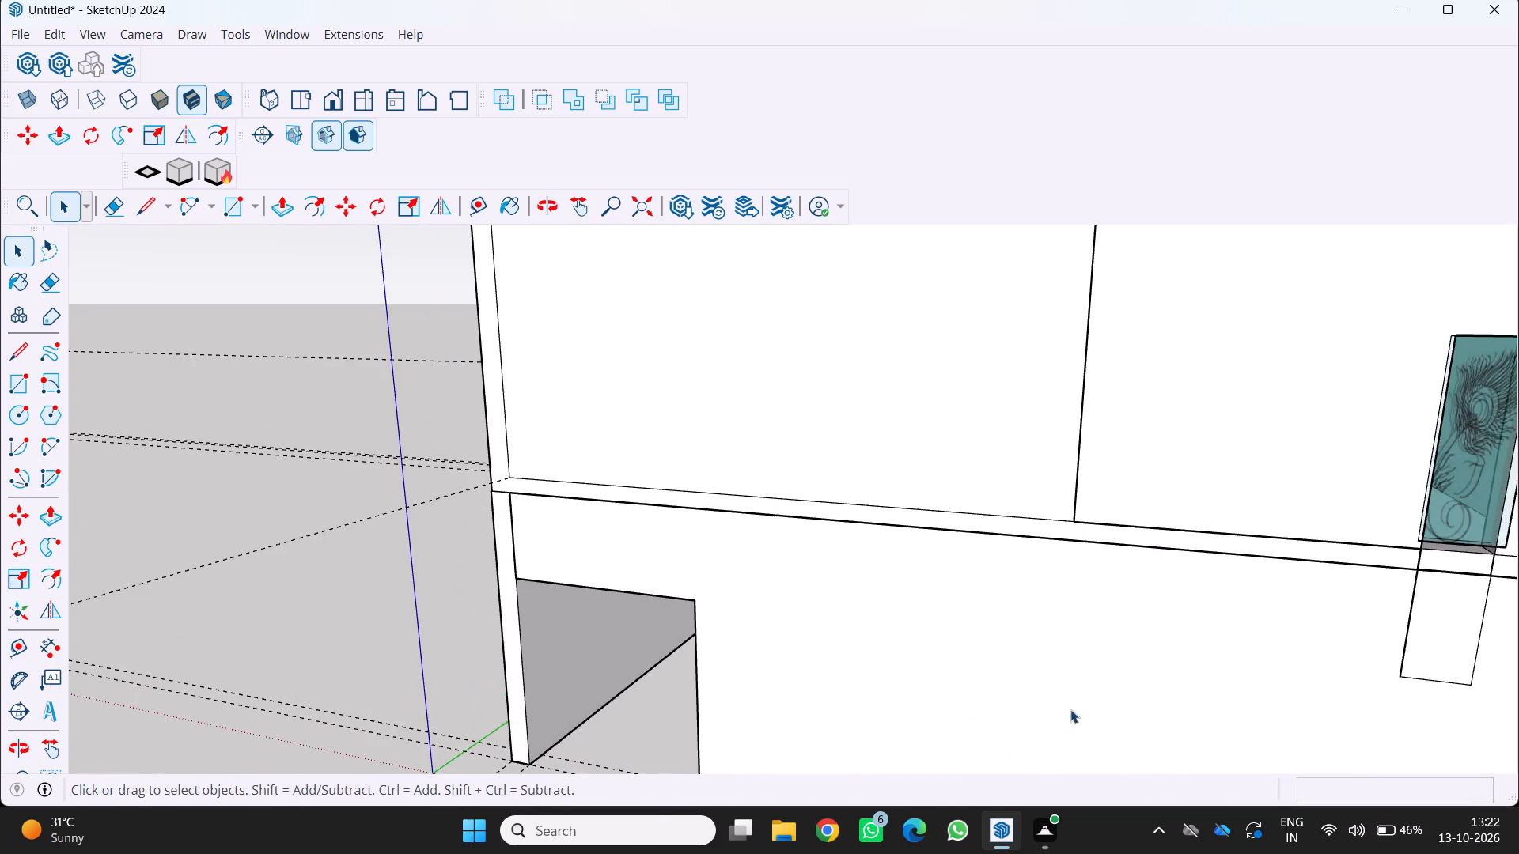
pyautogui.scroll(-1, 1054, 709)
pyautogui.moveTo(979, 678); pyautogui.dragTo(893, 667, button='middle')
pyautogui.scroll(-6, 892, 667)
pyautogui.scroll(12, 1164, 705)
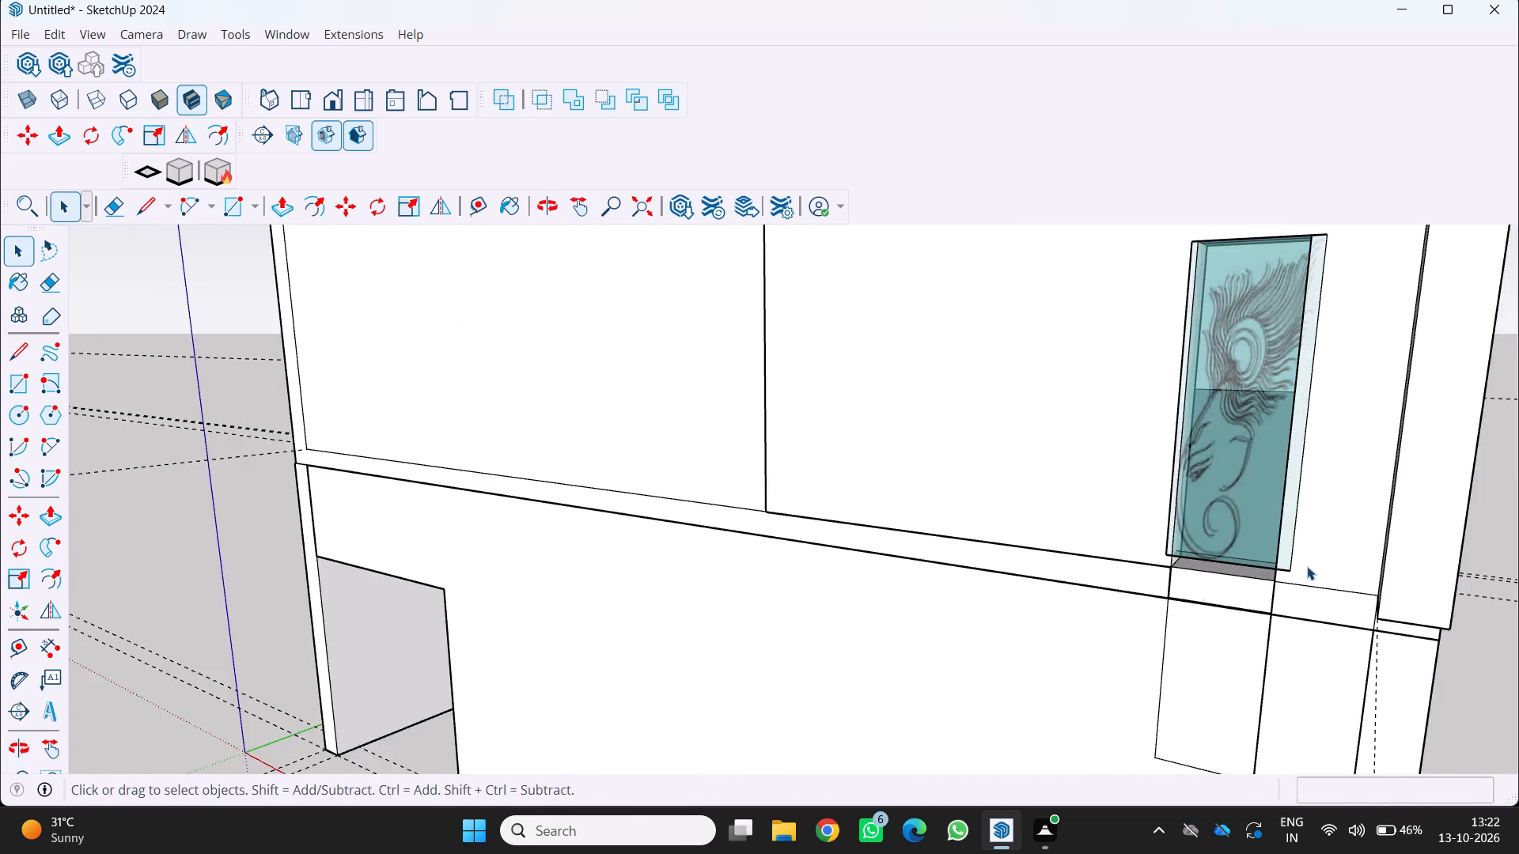
pyautogui.scroll(3, 1307, 566)
pyautogui.scroll(20, 1191, 592)
pyautogui.scroll(1, 1191, 592)
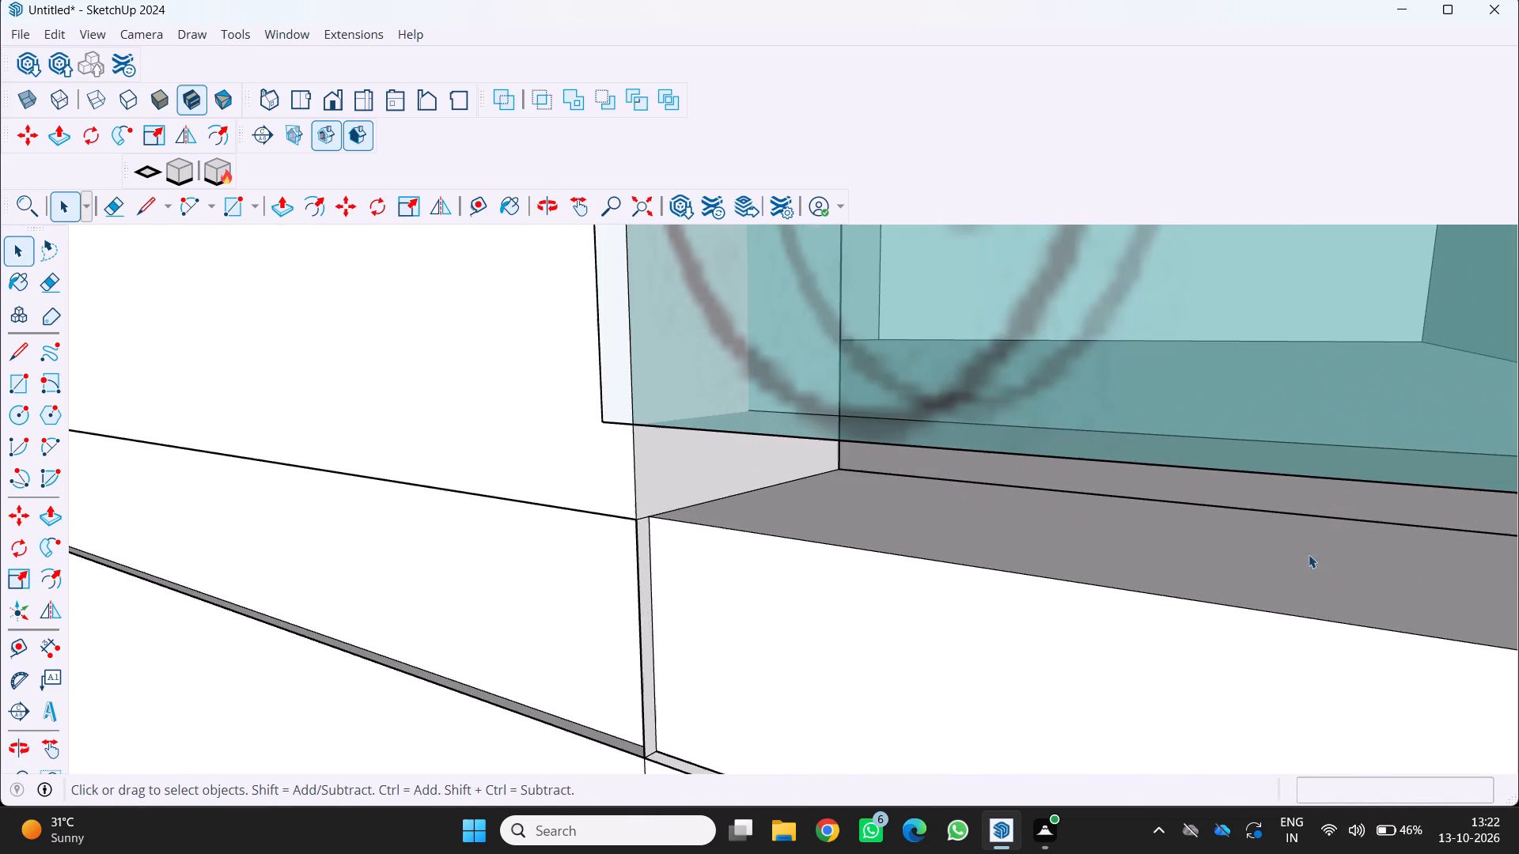
pyautogui.scroll(-9, 1201, 528)
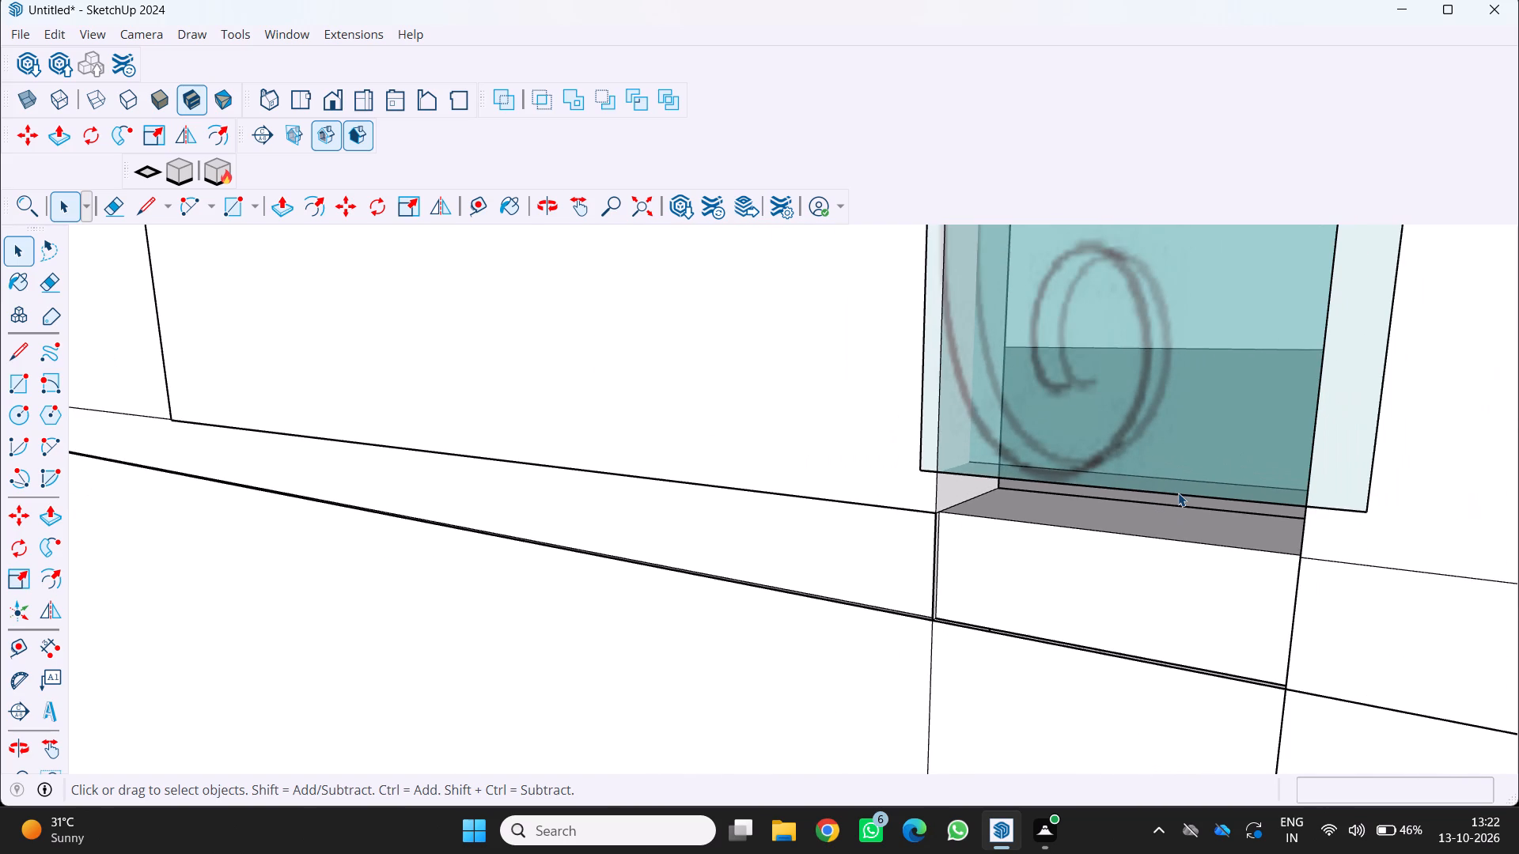
pyautogui.press('s')
pyautogui.scroll(4, 1234, 523)
pyautogui.press('s')
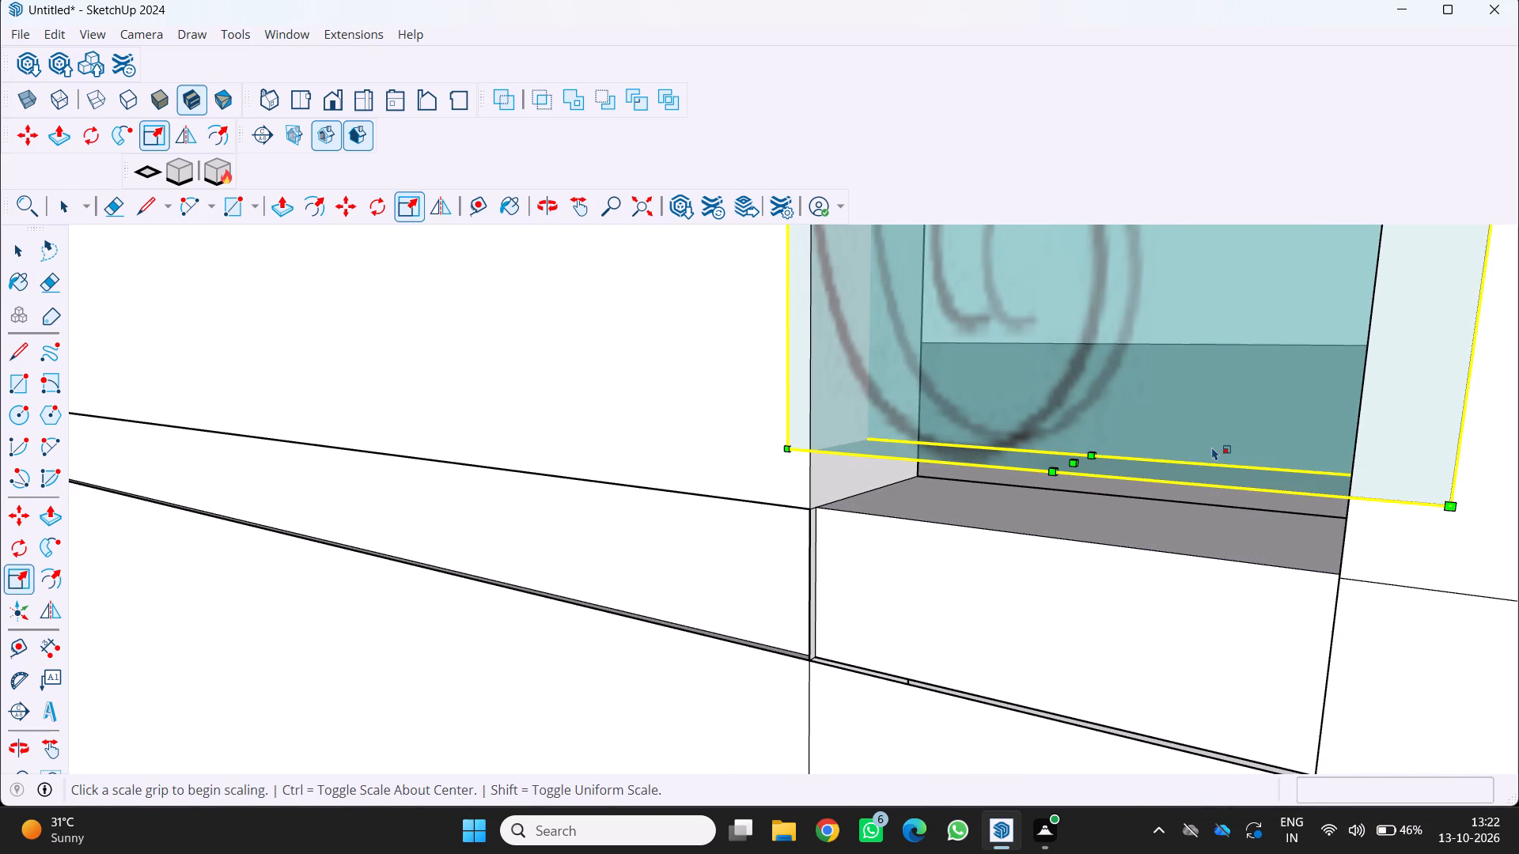
pyautogui.click(1052, 469)
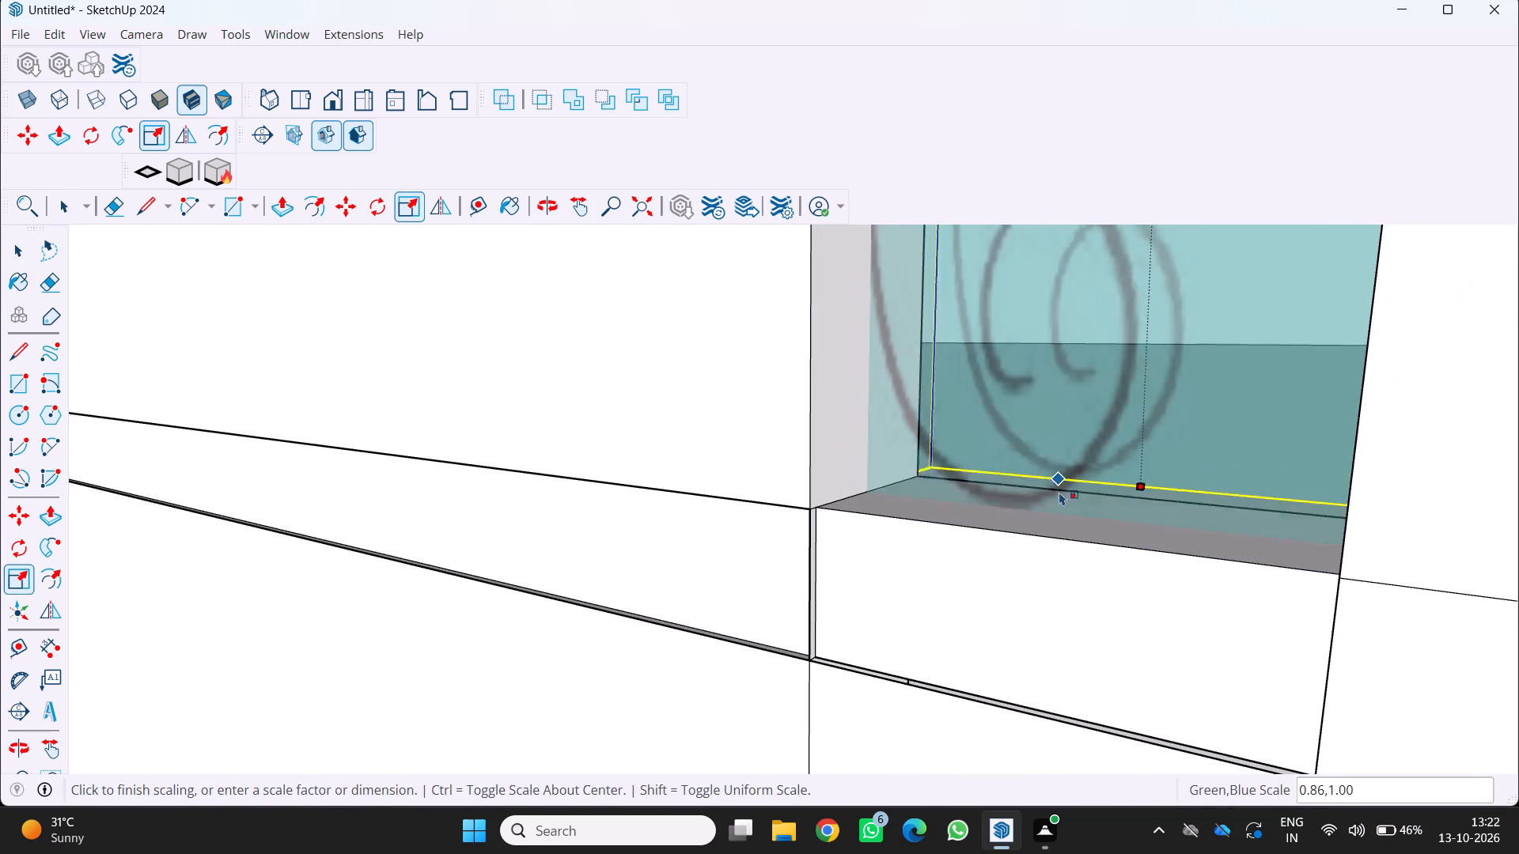
pyautogui.click(1057, 523)
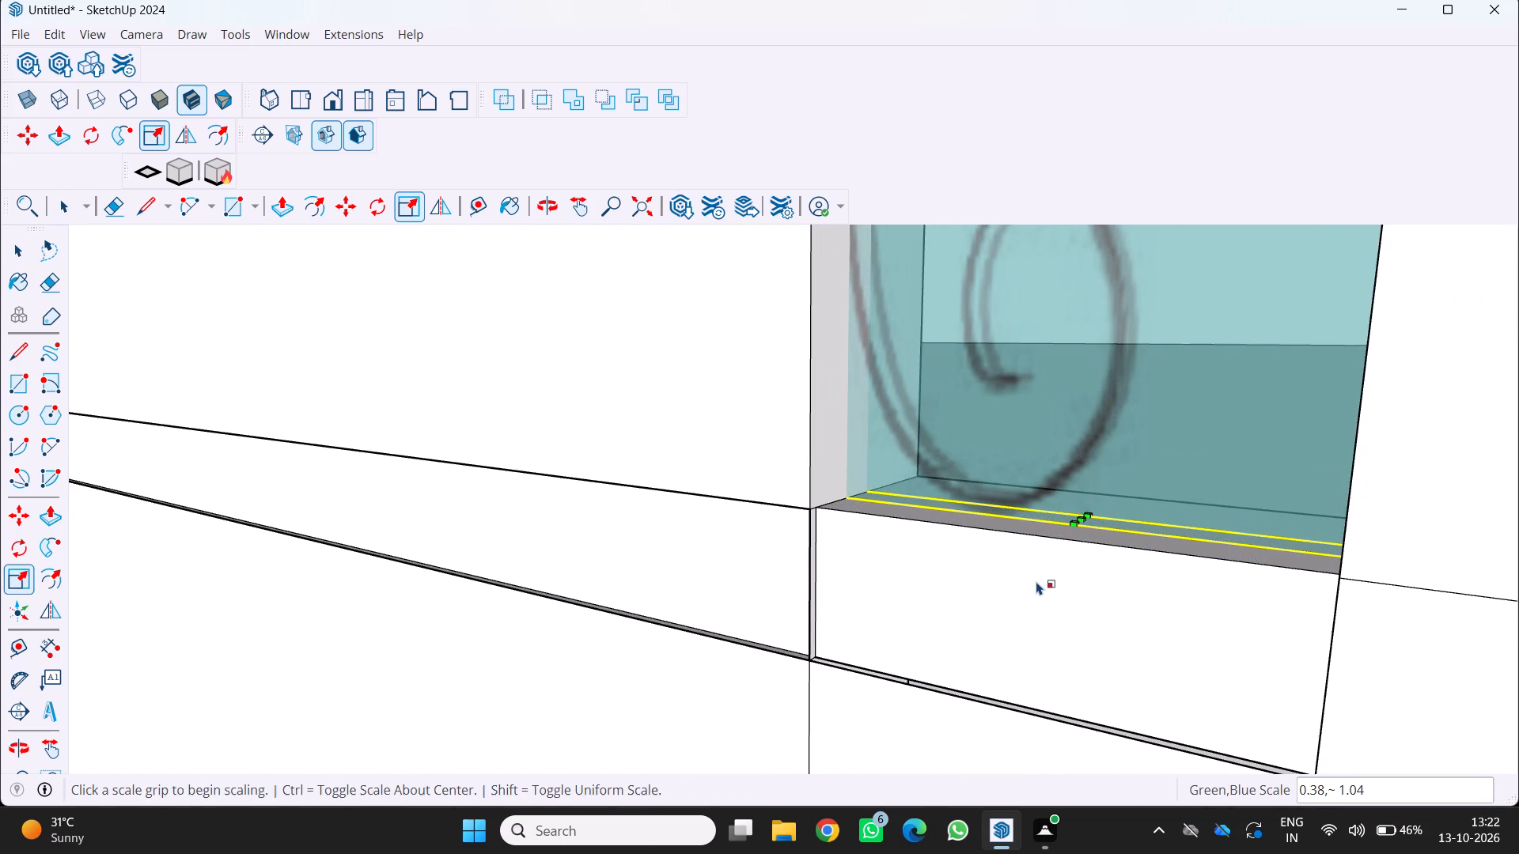
pyautogui.press('space')
pyautogui.click(315, 705)
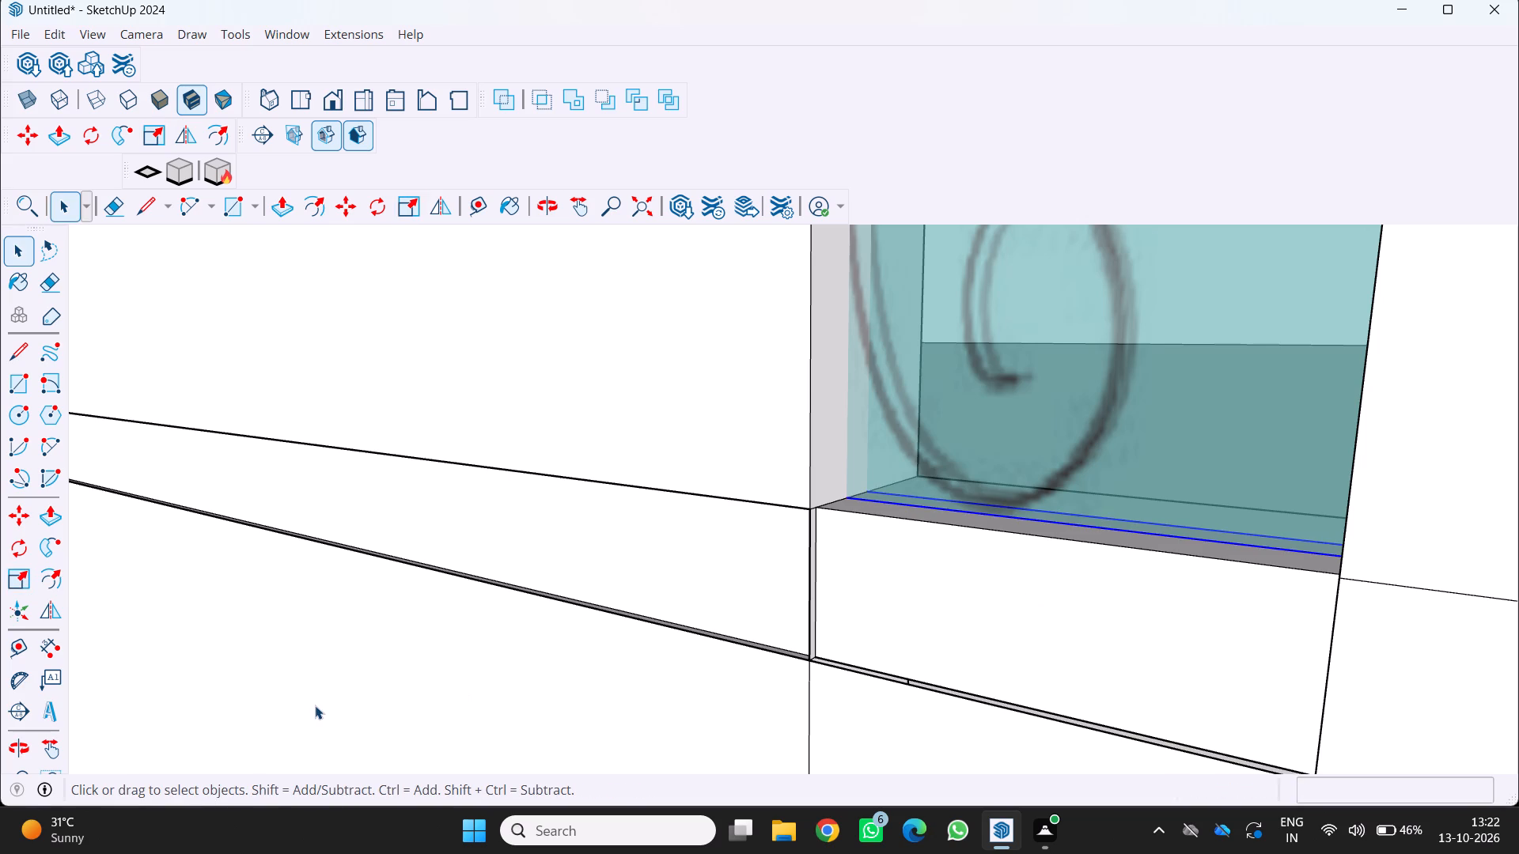
# Examine the fit of the glass panel in its opening and the surrounding facade from several angles.
pyautogui.scroll(-6, 315, 705)
pyautogui.moveTo(313, 699); pyautogui.dragTo(552, 785, button='middle')
pyautogui.scroll(-5, 528, 790)
pyautogui.scroll(-2, 551, 727)
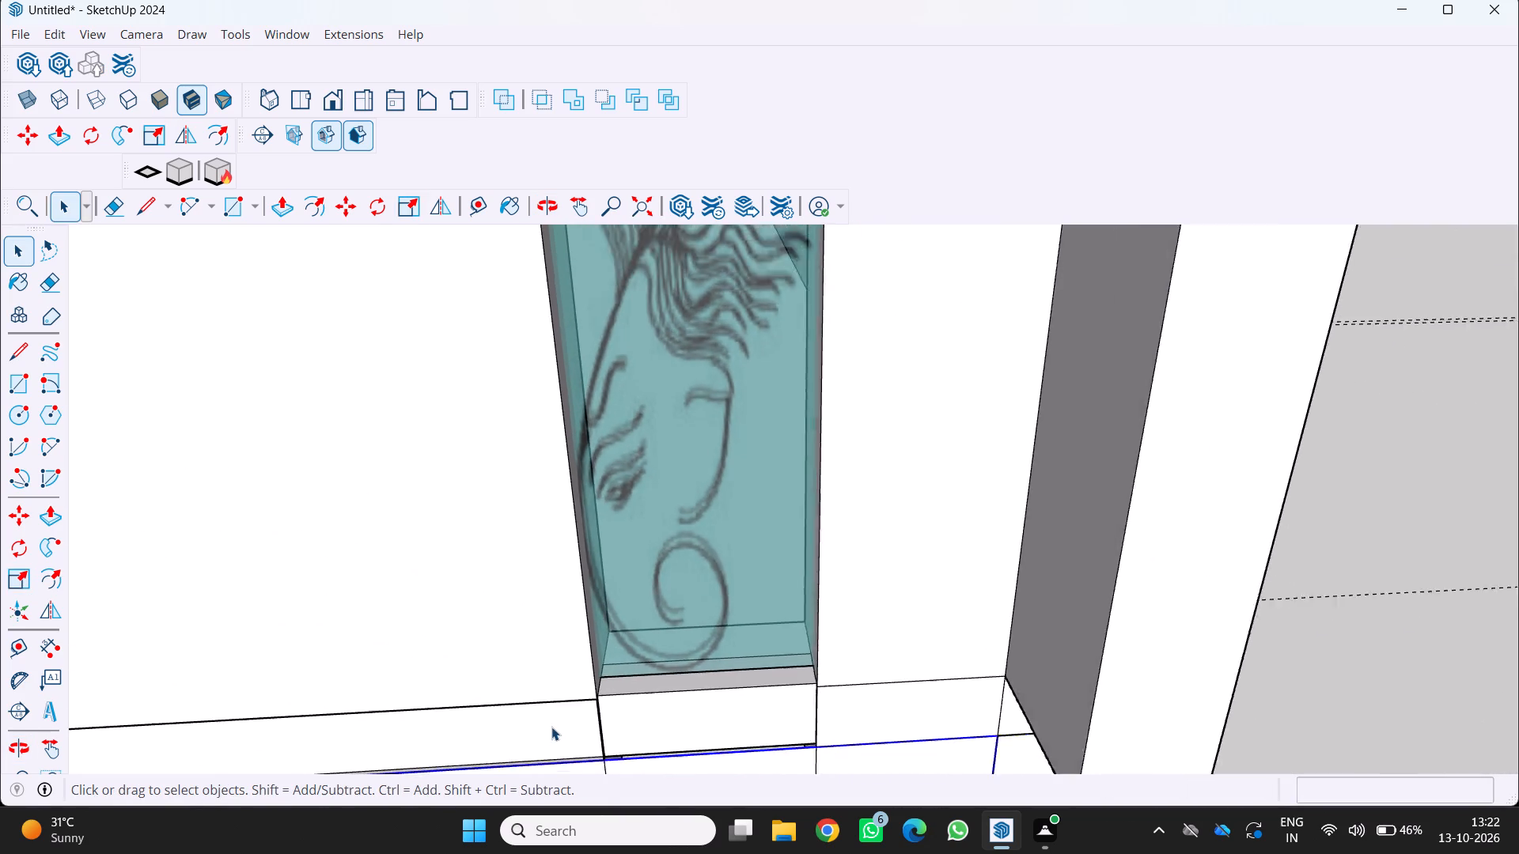
pyautogui.scroll(-6, 551, 727)
pyautogui.scroll(1, 553, 687)
pyautogui.moveTo(553, 687); pyautogui.dragTo(533, 611, button='middle')
pyautogui.scroll(-6, 508, 549)
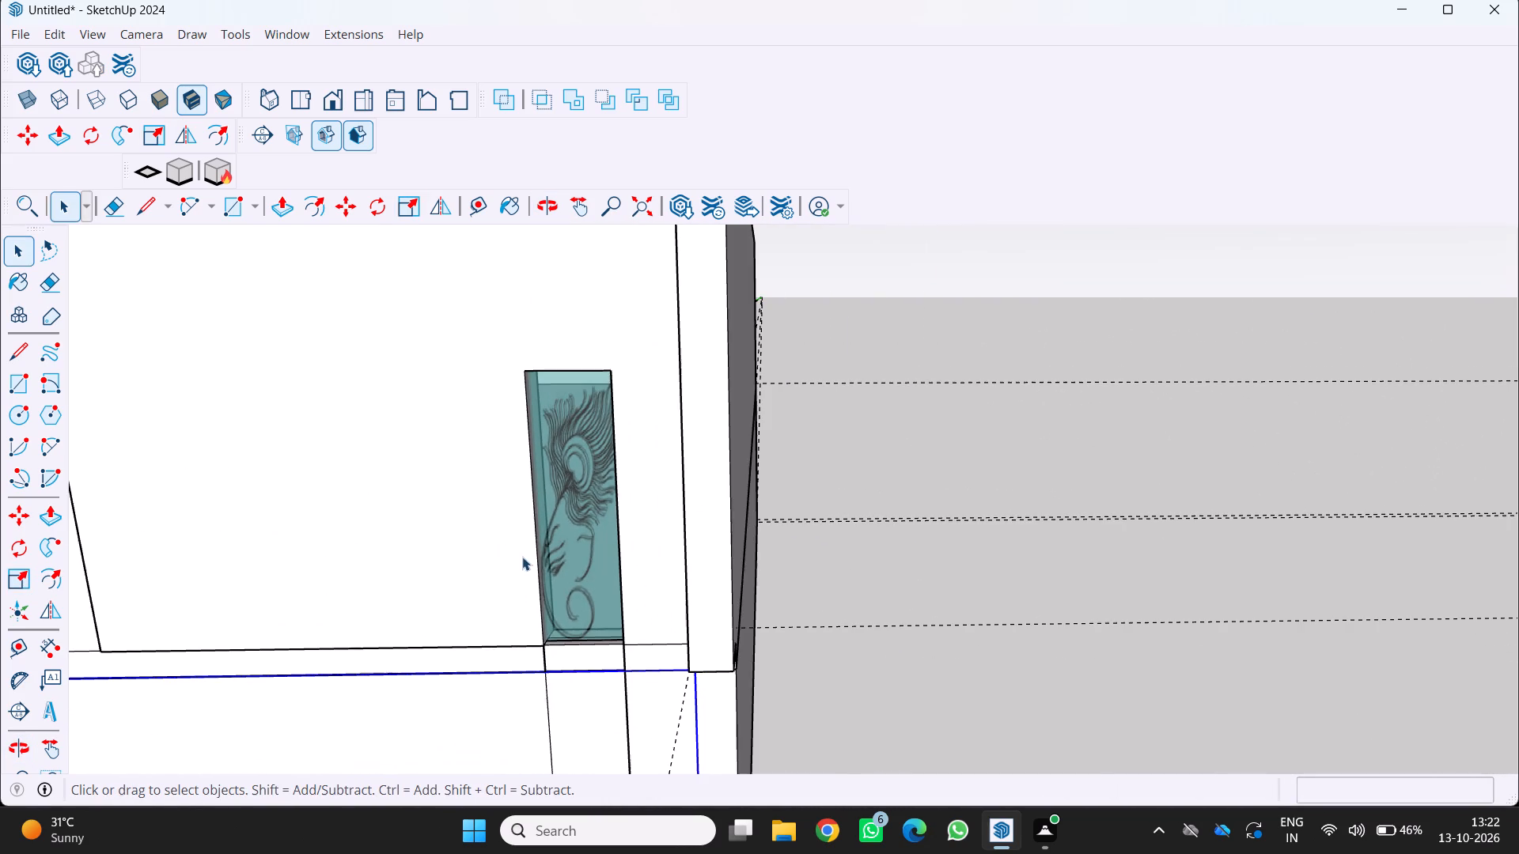
pyautogui.press('space')
pyautogui.scroll(-4, 926, 640)
pyautogui.moveTo(926, 629); pyautogui.dragTo(905, 572, button='middle')
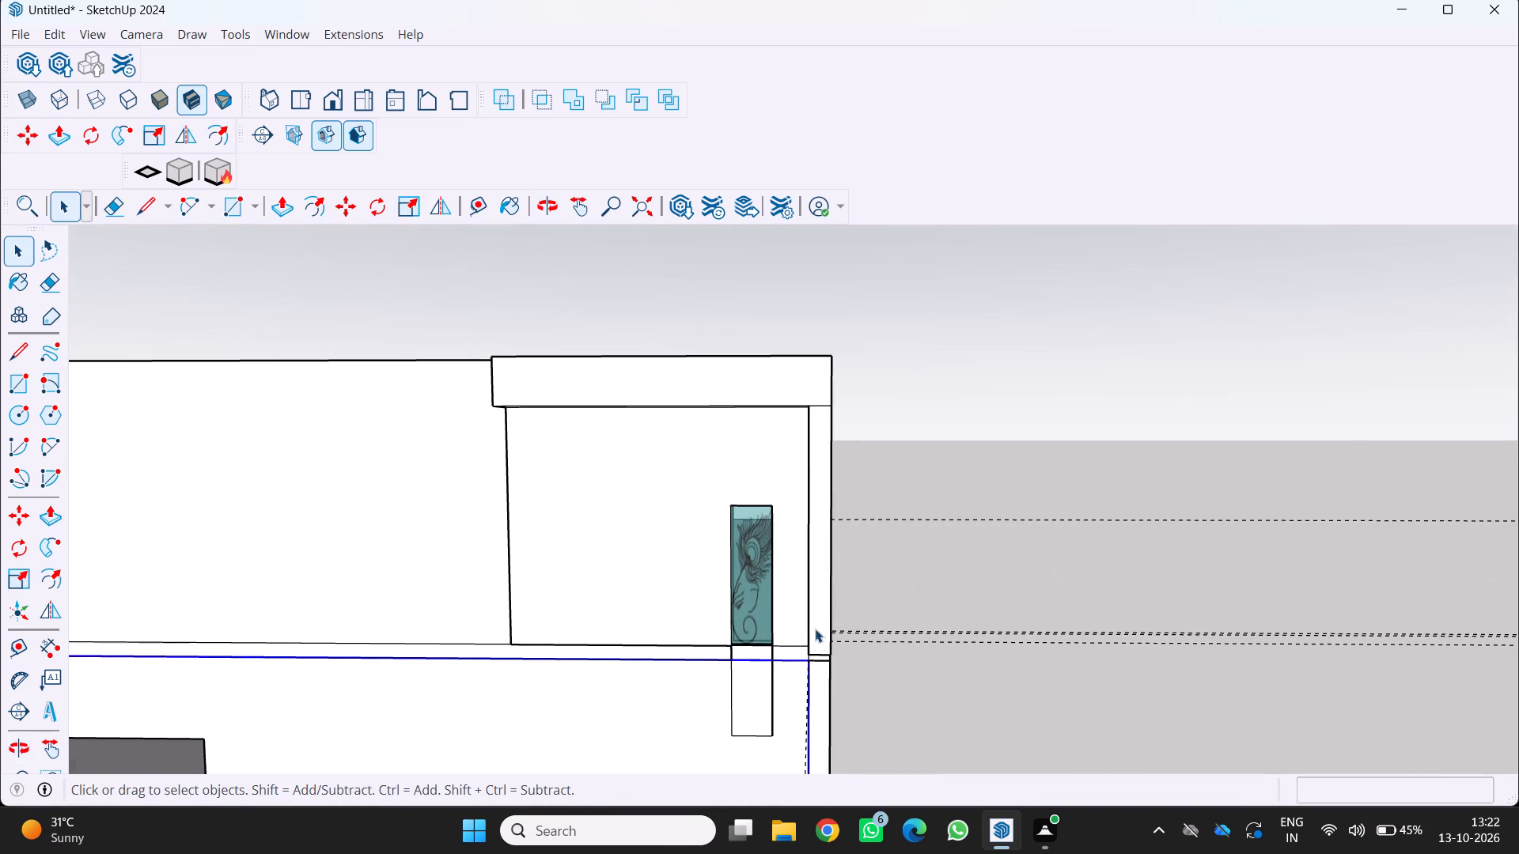
pyautogui.scroll(-5, 741, 640)
pyautogui.moveTo(714, 622); pyautogui.dragTo(696, 610, button='middle')
pyautogui.middleClick(696, 610)
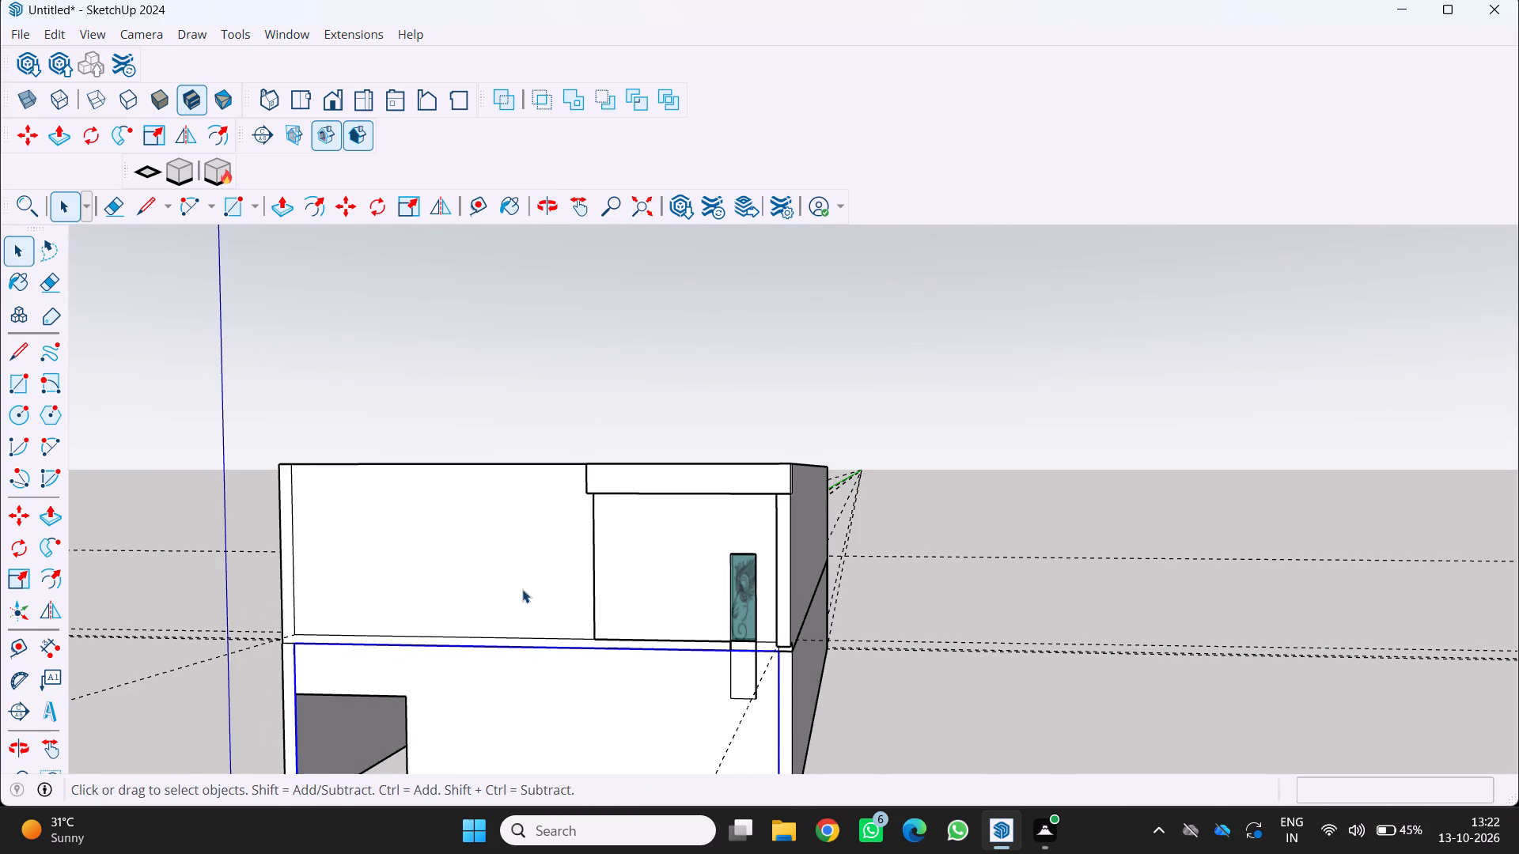
pyautogui.scroll(-1, 517, 580)
pyautogui.moveTo(517, 580); pyautogui.dragTo(609, 571, button='middle')
pyautogui.scroll(2, 739, 619)
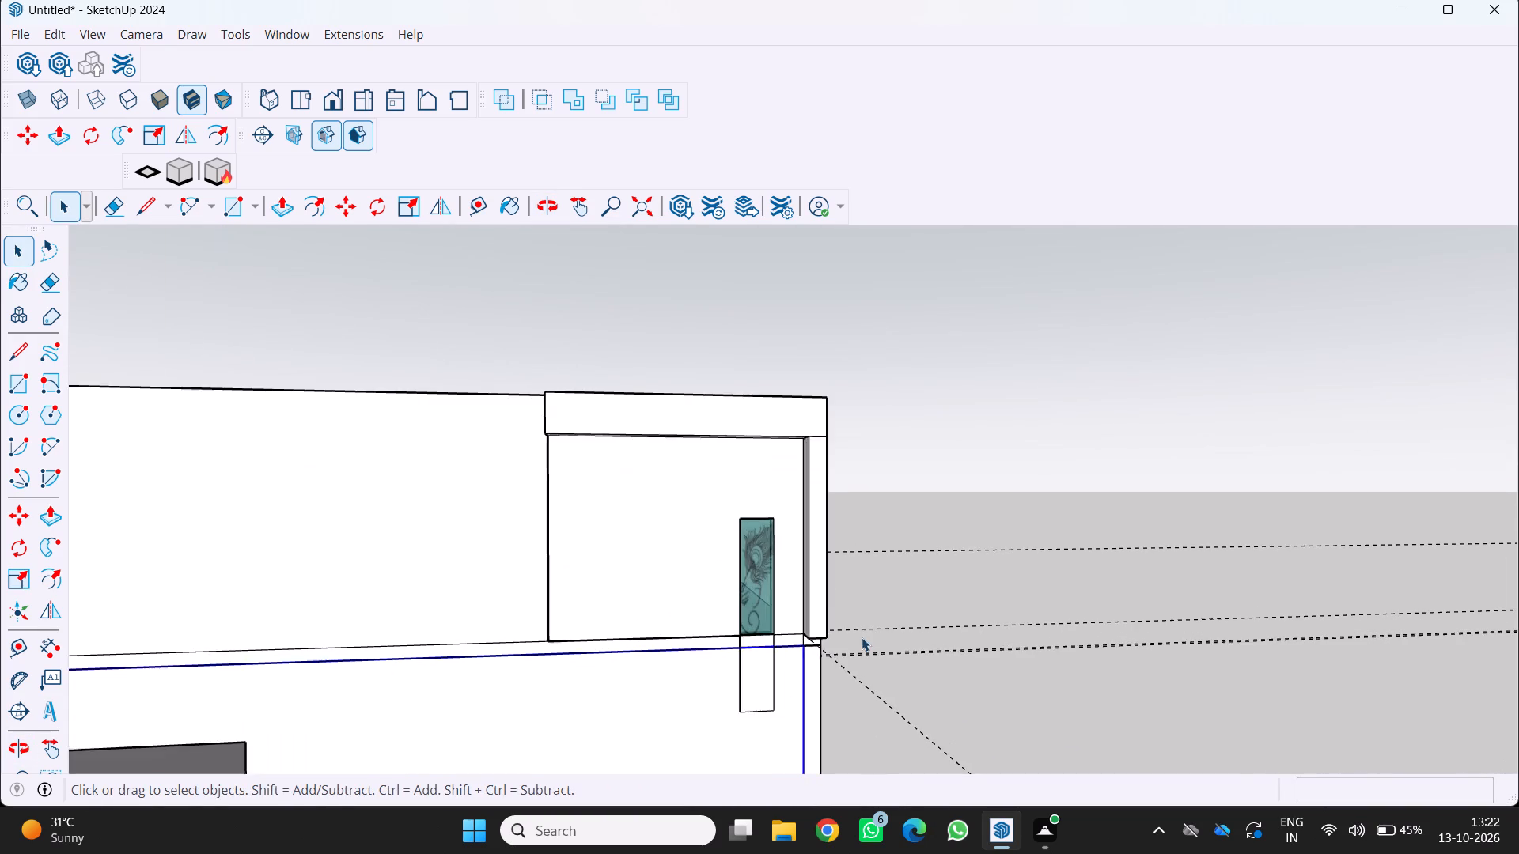
pyautogui.scroll(4, 862, 637)
pyautogui.scroll(1, 729, 682)
pyautogui.moveTo(625, 696); pyautogui.dragTo(616, 680, button='middle')
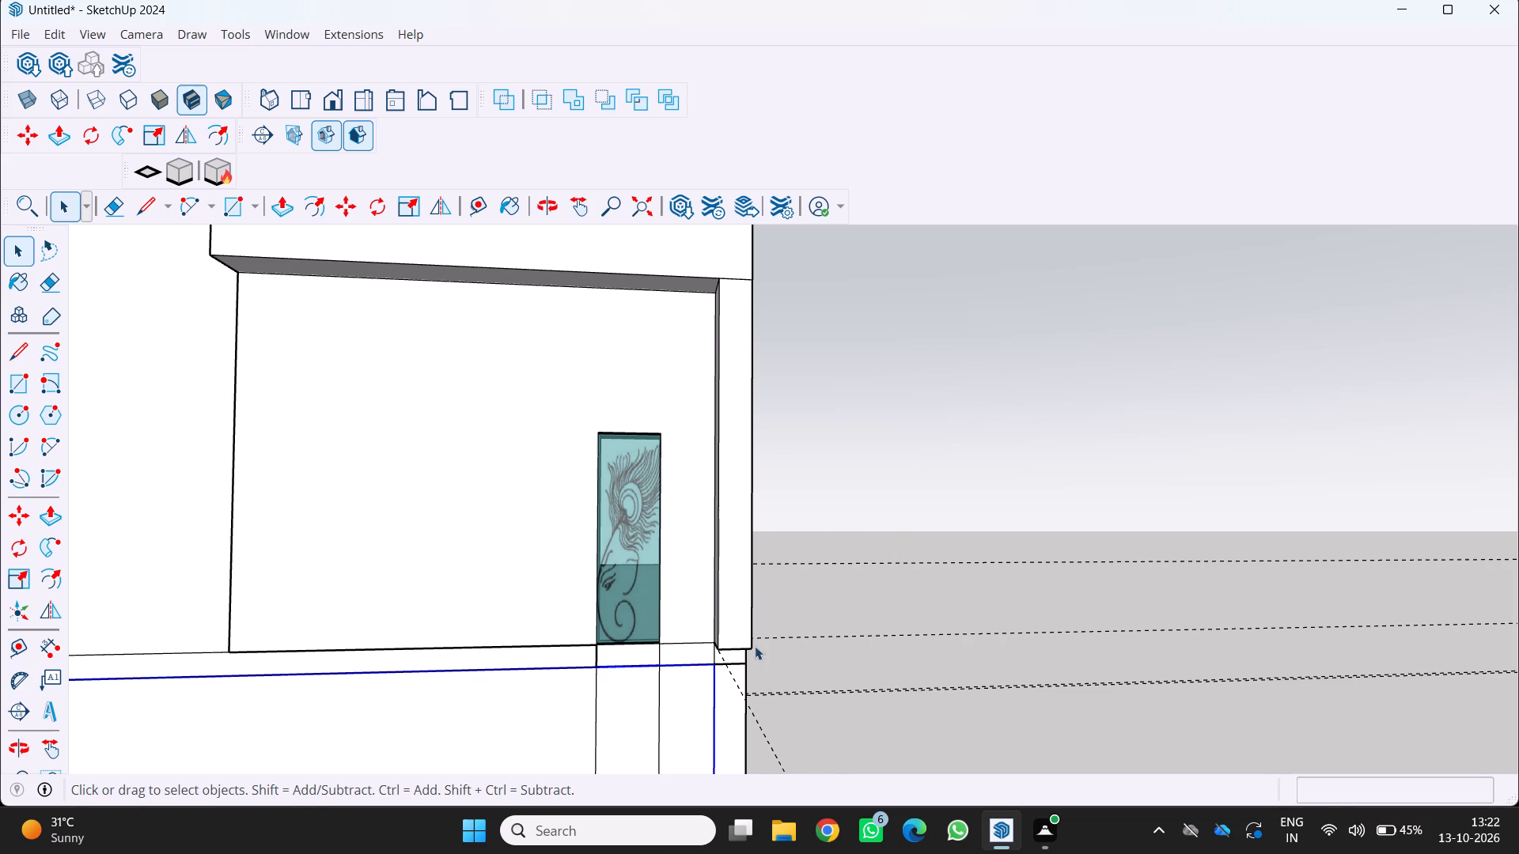
pyautogui.scroll(-2, 755, 646)
pyautogui.moveTo(755, 646); pyautogui.dragTo(843, 709, button='middle')
pyautogui.scroll(-3, 843, 709)
pyautogui.moveTo(835, 684); pyautogui.dragTo(805, 683, button='middle')
pyautogui.scroll(1, 1244, 605)
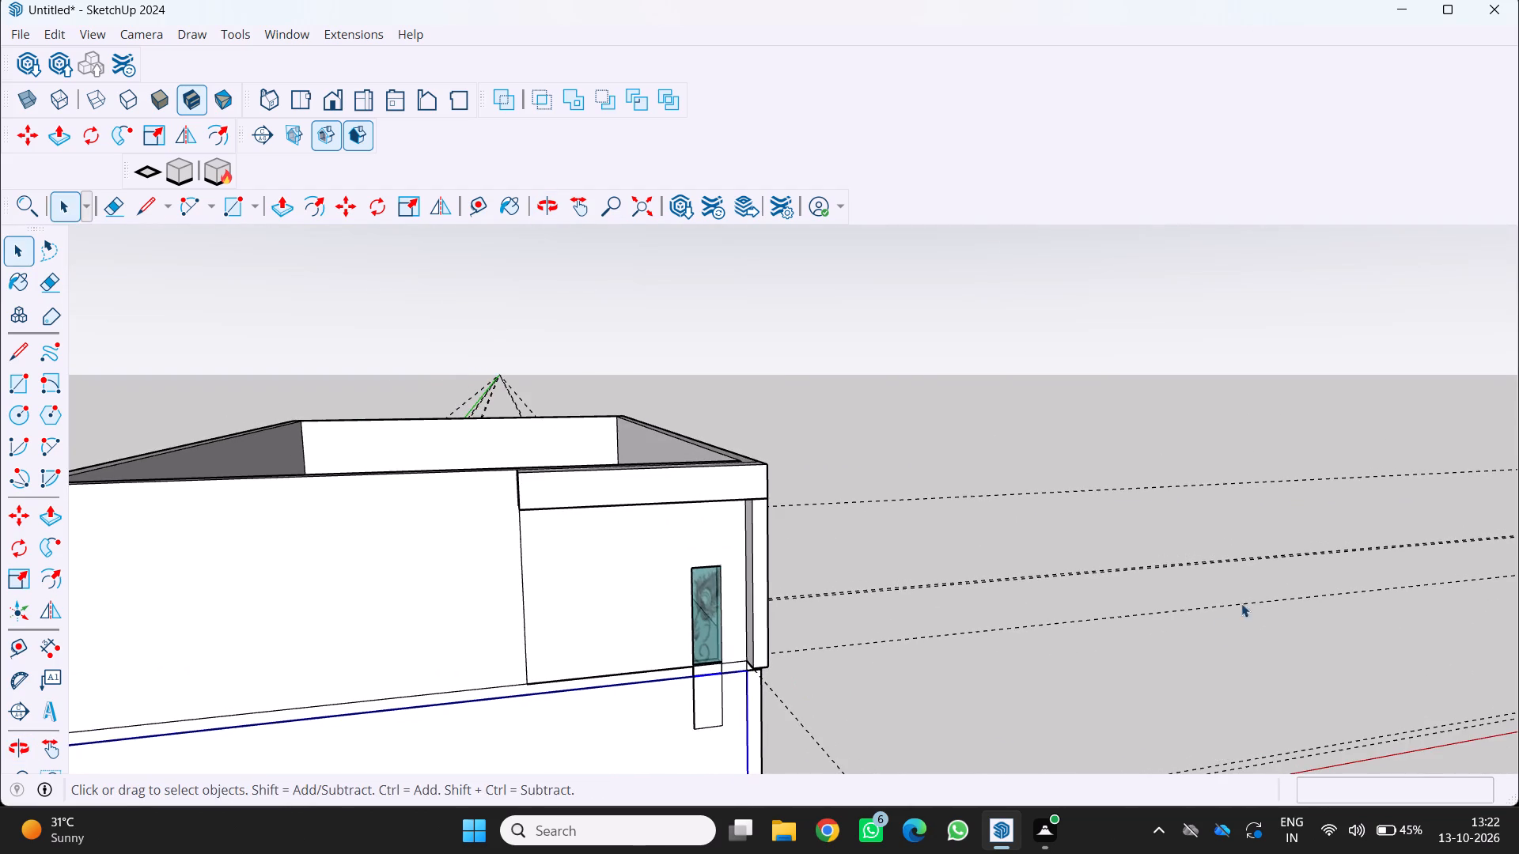
pyautogui.scroll(-3, 1241, 603)
pyautogui.moveTo(1225, 594); pyautogui.dragTo(1066, 579, button='middle')
pyautogui.scroll(1, 1069, 584)
pyautogui.middleClick(1066, 578)
pyautogui.scroll(1, 1085, 629)
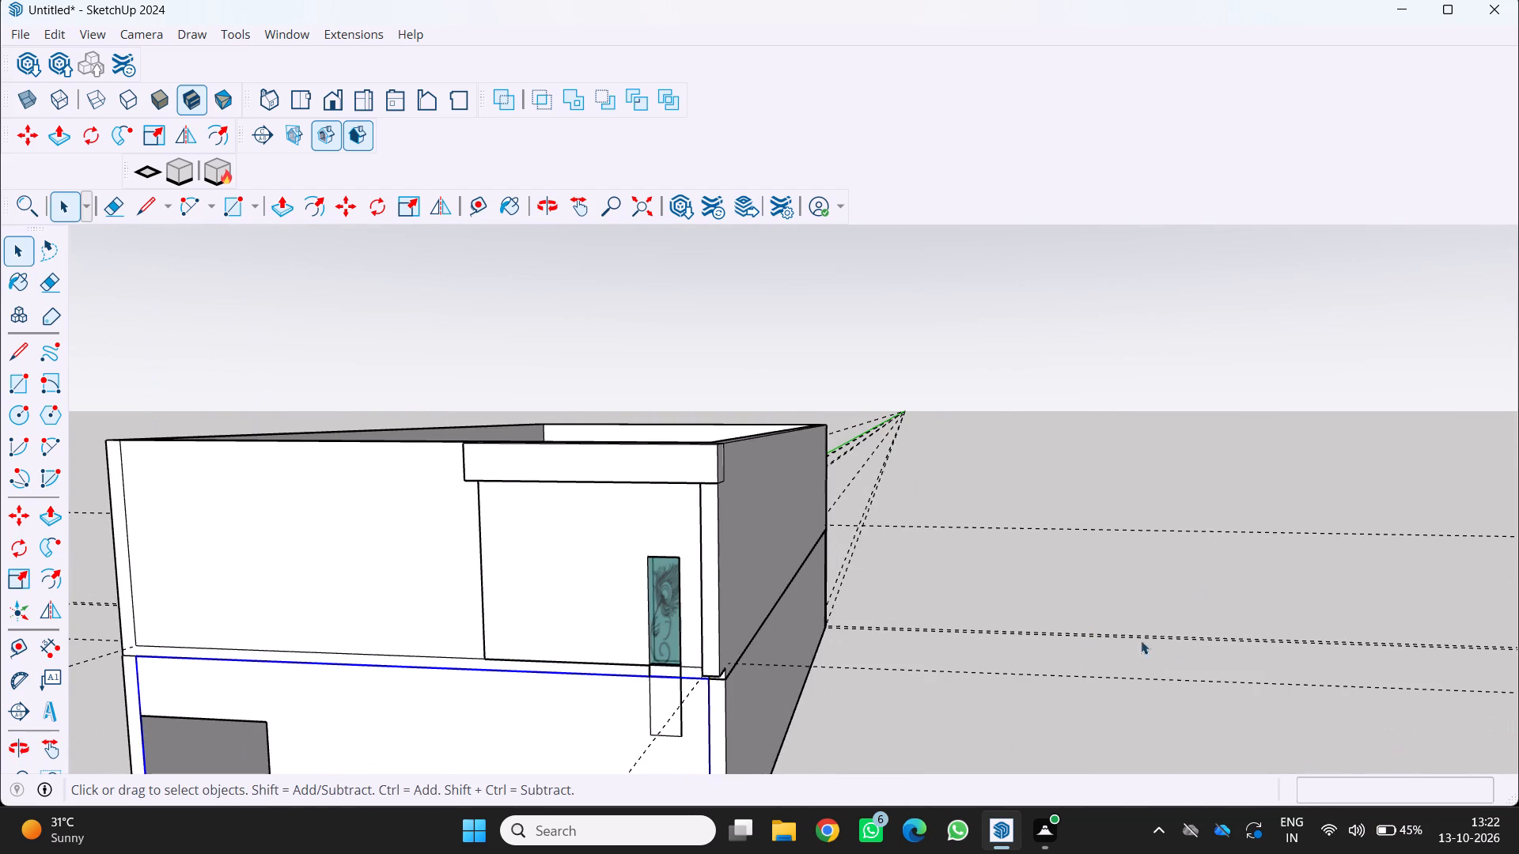
pyautogui.scroll(-3, 1256, 629)
pyautogui.scroll(2, 758, 497)
pyautogui.scroll(1, 784, 557)
pyautogui.moveTo(784, 557); pyautogui.dragTo(809, 524, button='middle')
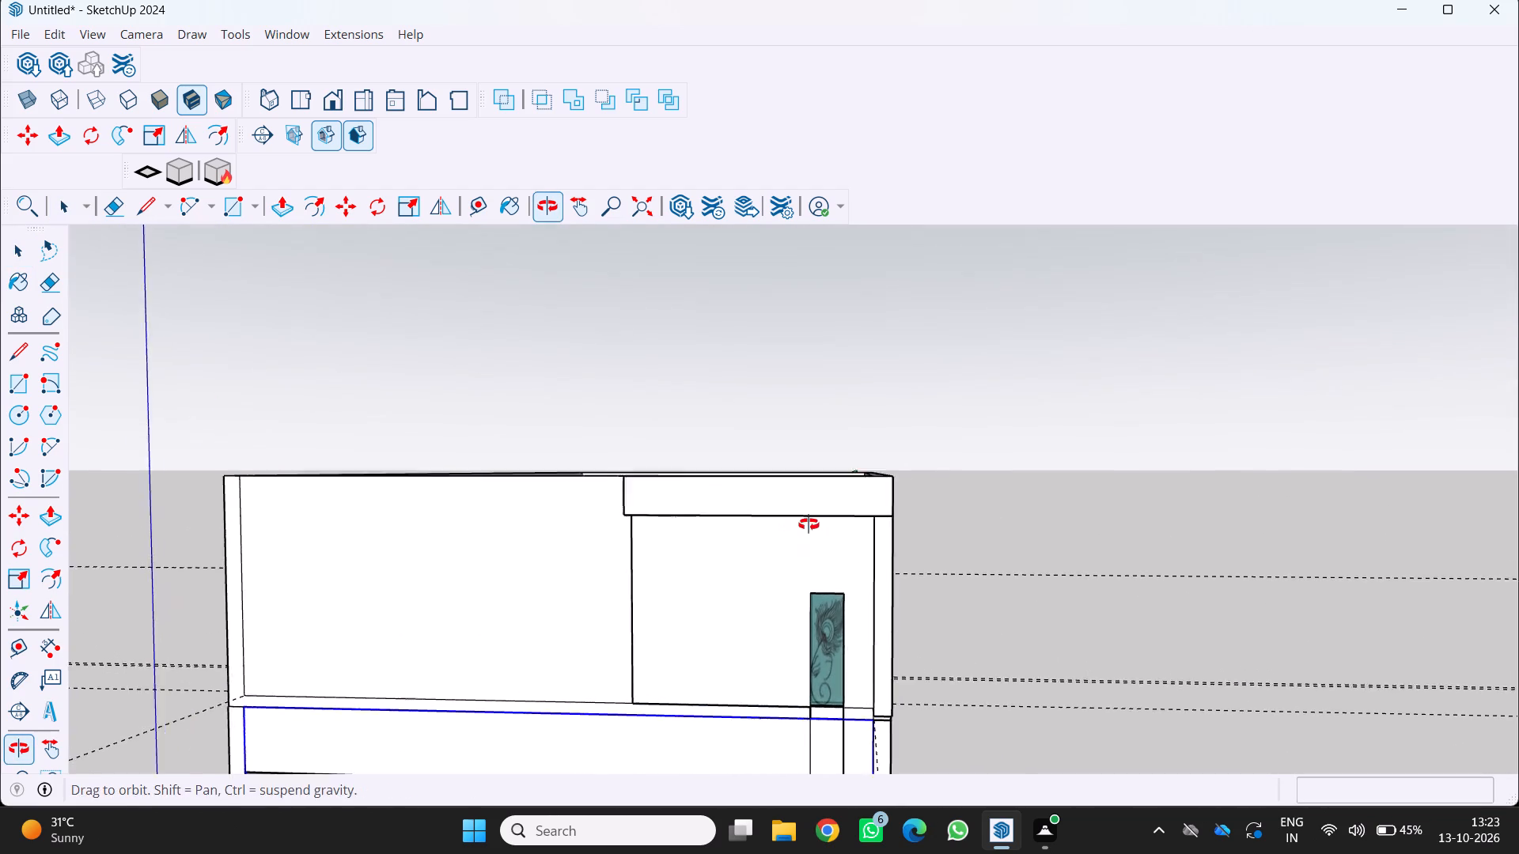
pyautogui.moveTo(809, 524); pyautogui.dragTo(812, 522, button='middle')
pyautogui.middleClick(813, 521)
pyautogui.scroll(-2, 807, 557)
pyautogui.moveTo(806, 546); pyautogui.dragTo(790, 520, button='middle')
pyautogui.scroll(3, 824, 614)
pyautogui.moveTo(833, 651); pyautogui.dragTo(820, 563, button='middle')
pyautogui.scroll(-7, 820, 563)
pyautogui.scroll(5, 805, 649)
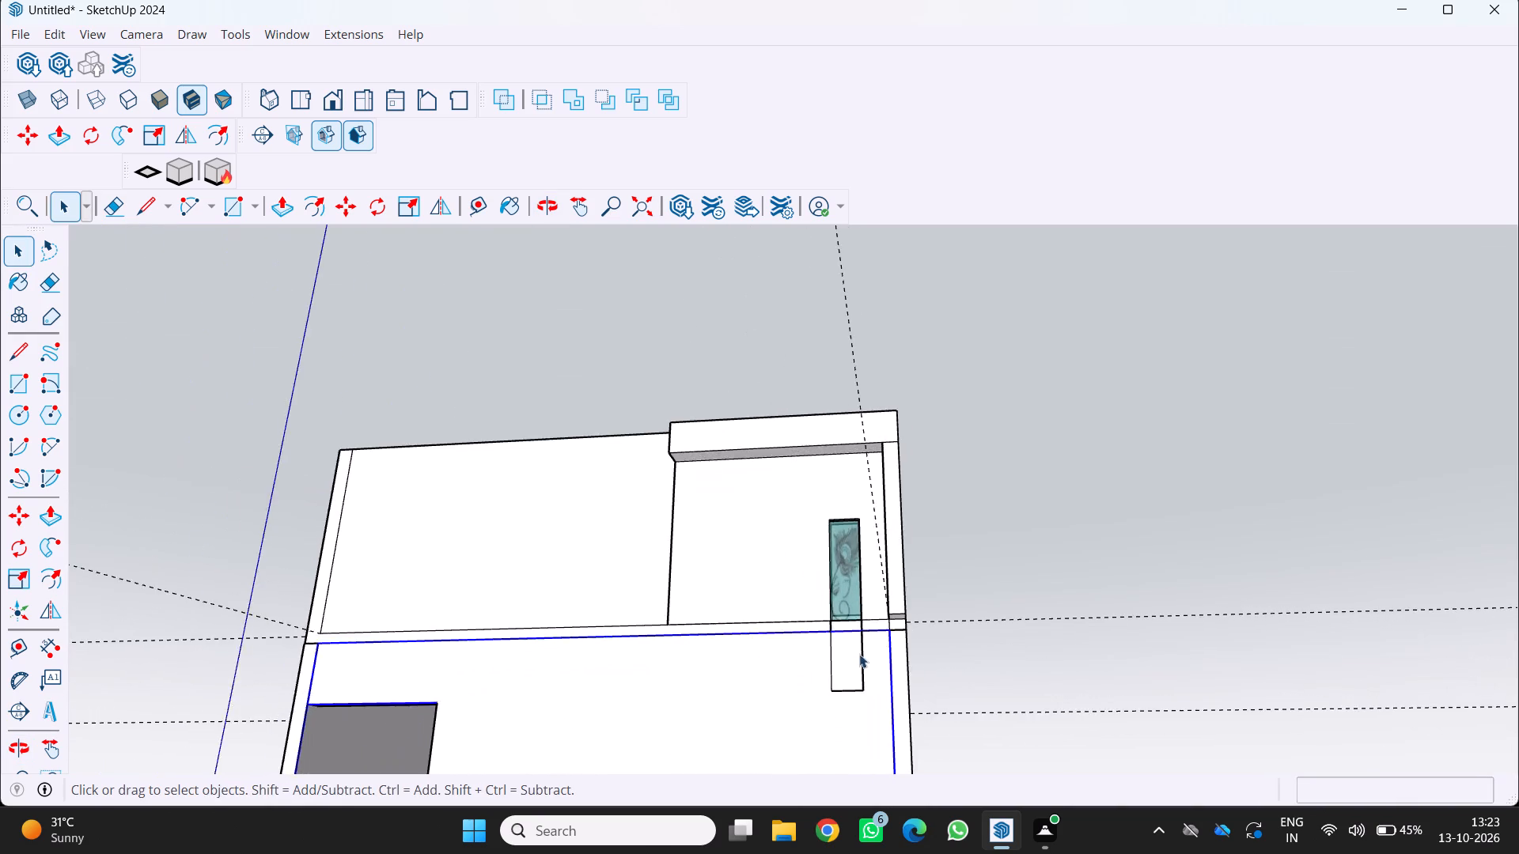
# Open the lower-floor wall group below the glass panel for editing.
pyautogui.scroll(7, 859, 654)
pyautogui.press('p')
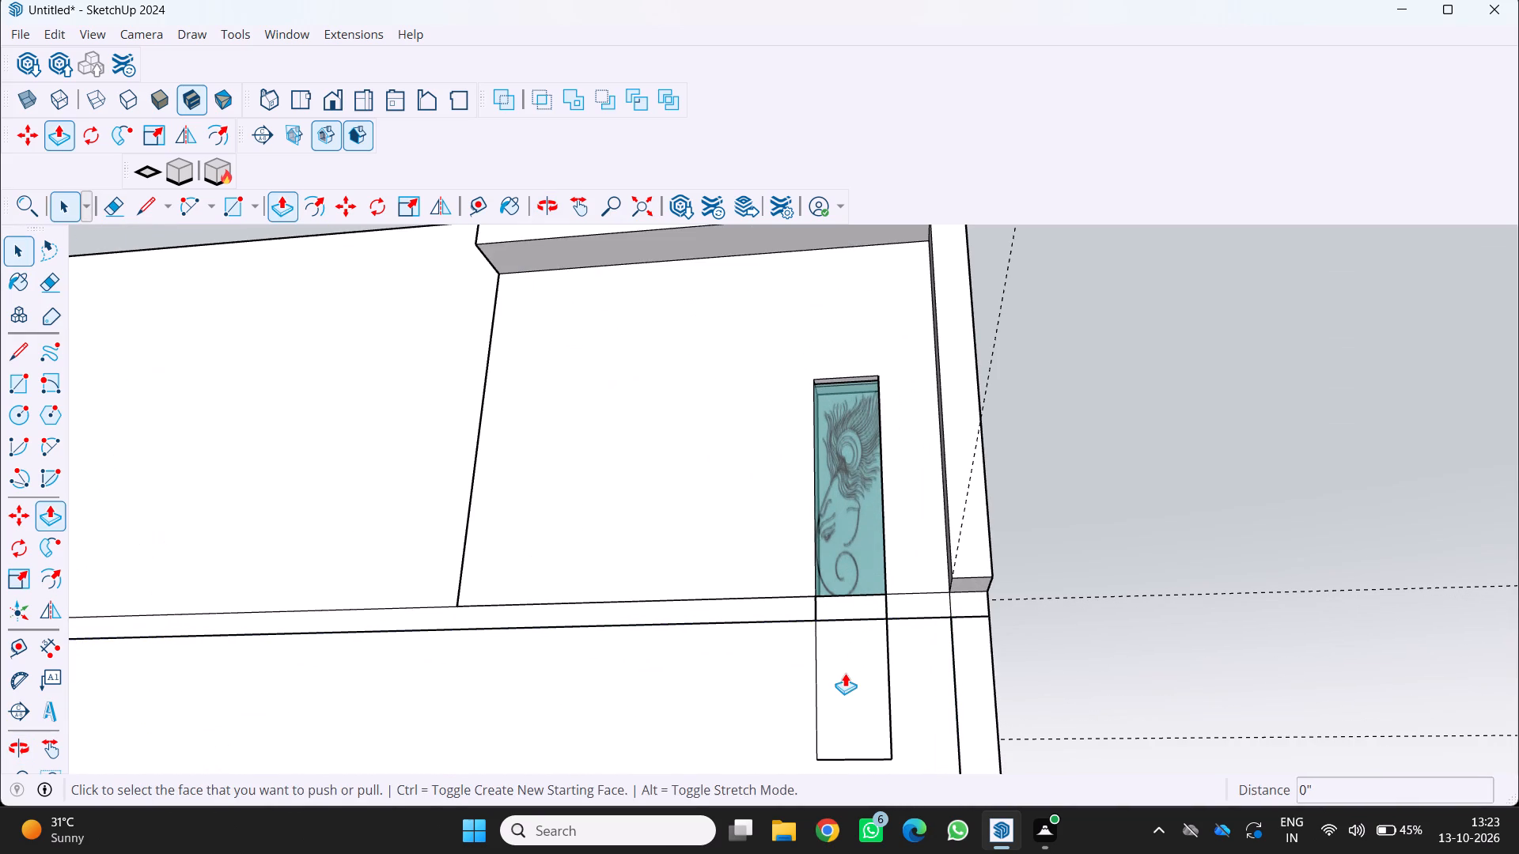
pyautogui.press('space')
pyautogui.click(842, 675)
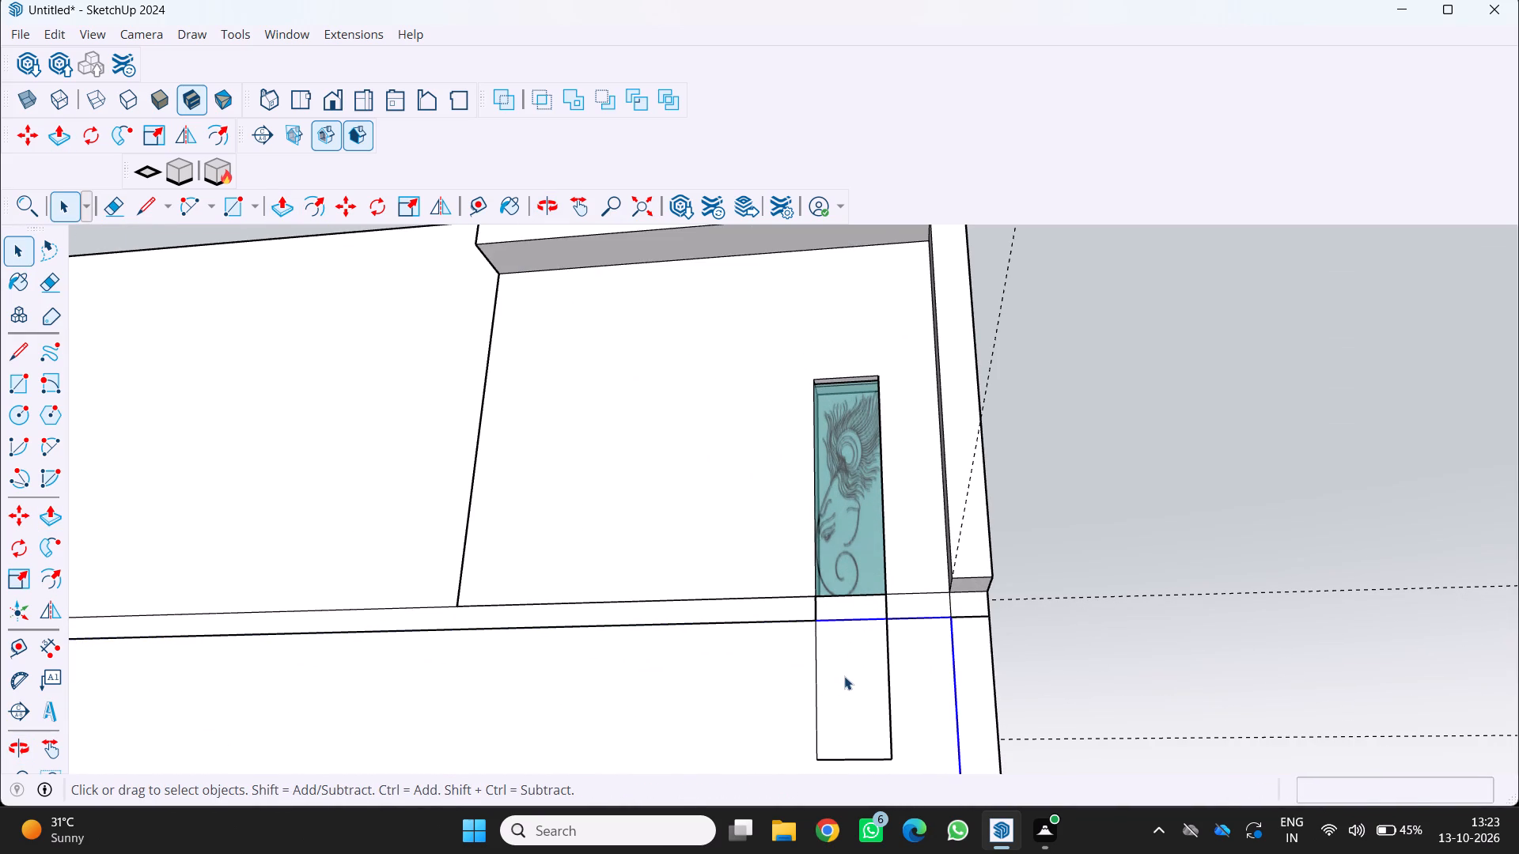
pyautogui.doubleClick(847, 685)
pyautogui.tripleClick(847, 686)
pyautogui.scroll(-1, 847, 686)
pyautogui.moveTo(847, 686); pyautogui.dragTo(850, 733, button='middle')
pyautogui.press('space')
pyautogui.scroll(-1, 850, 733)
pyautogui.press('space')
pyautogui.press('space')
# Push/Pull the lower-floor wall face below the glass panel to line up with the upper-floor wall face.
pyautogui.click(836, 694)
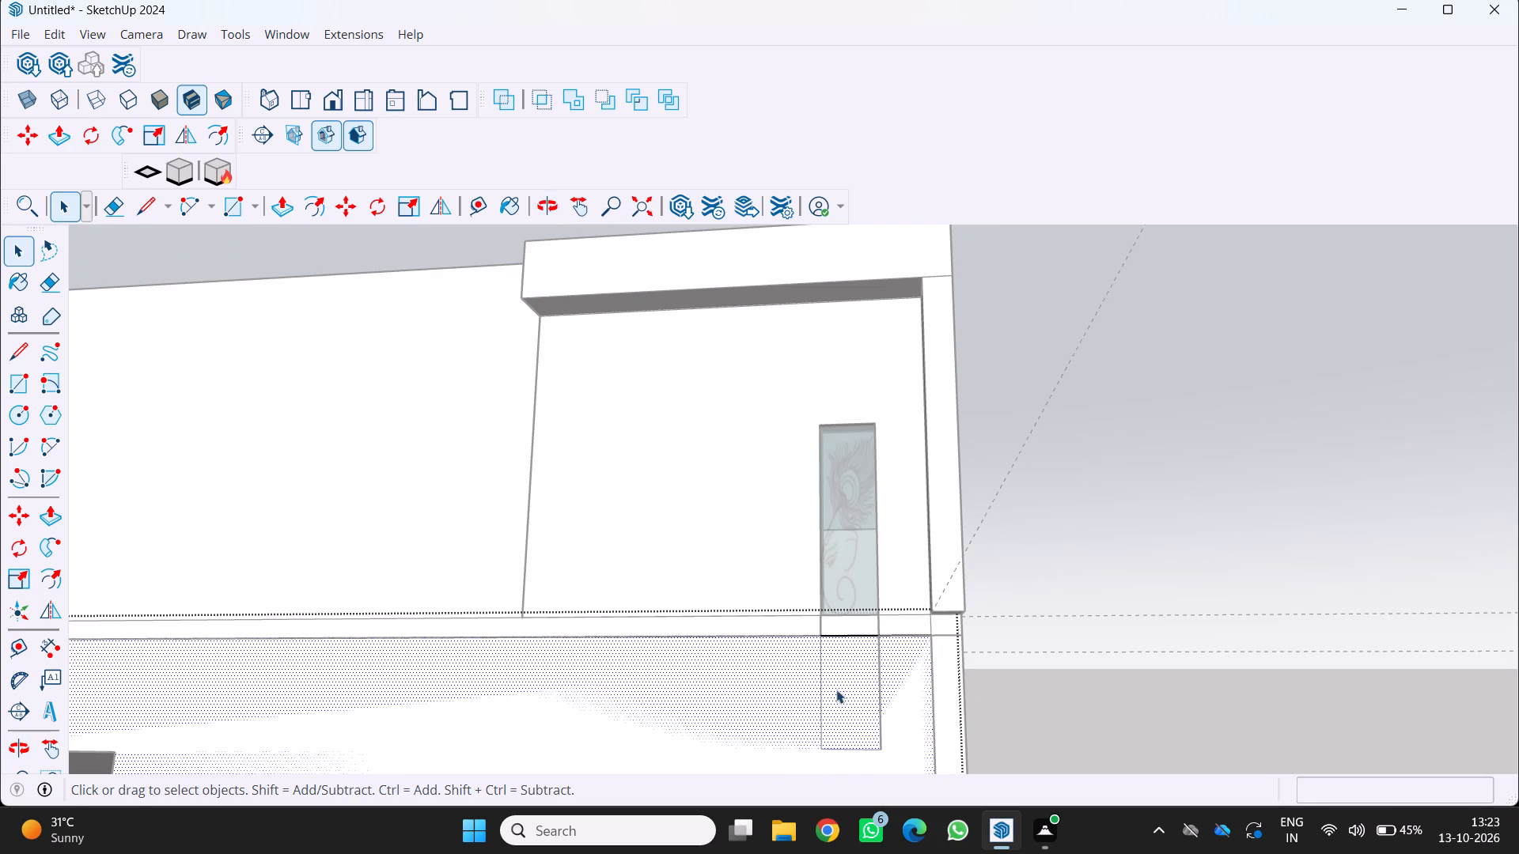
pyautogui.press('space')
pyautogui.press('space')
pyautogui.write('P')
pyautogui.click(854, 670)
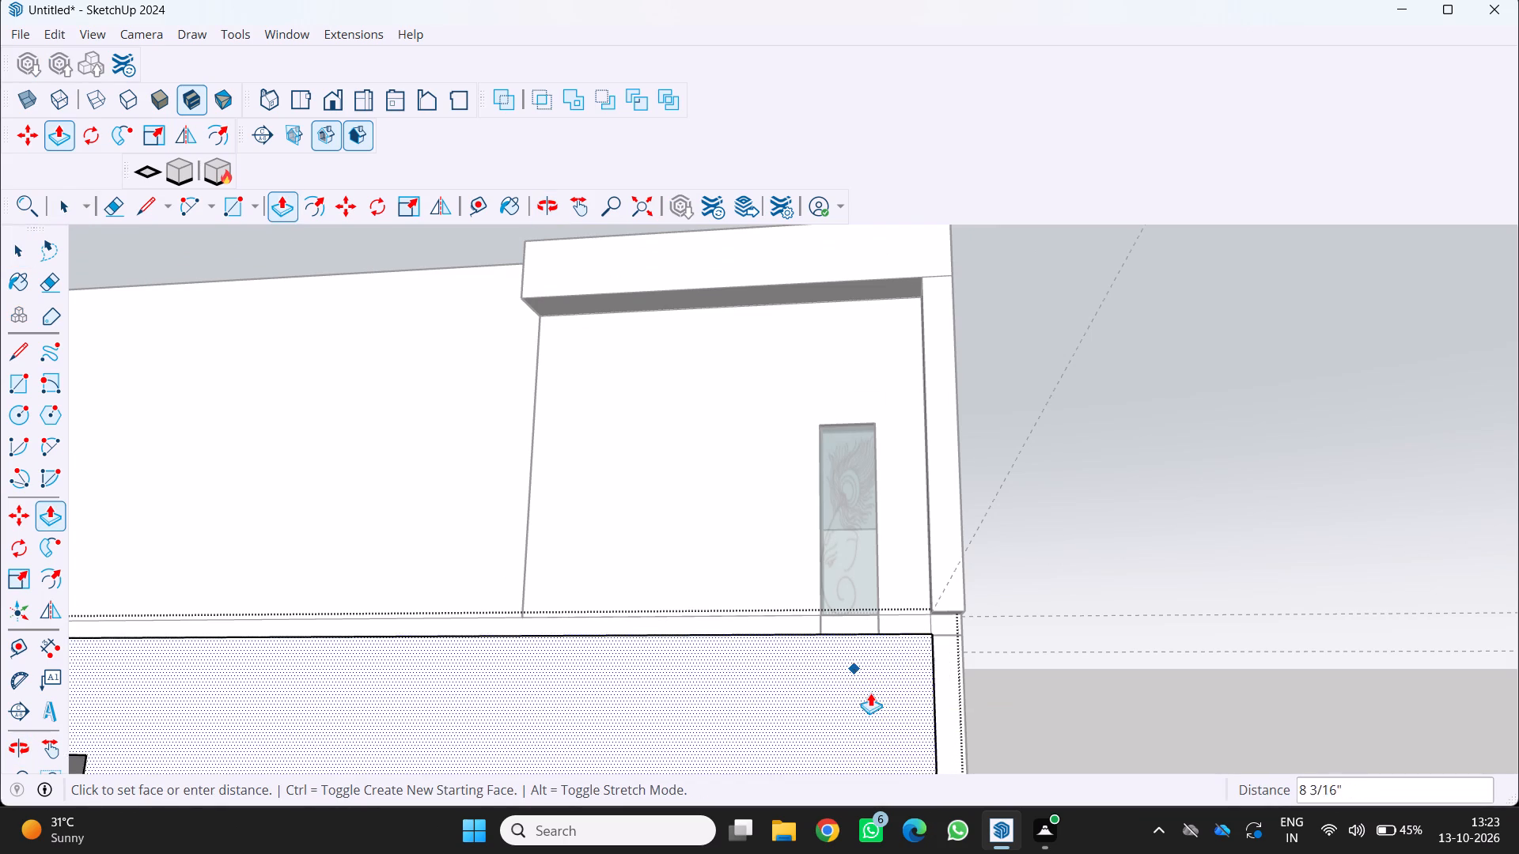
pyautogui.scroll(-5, 816, 650)
pyautogui.moveTo(814, 650); pyautogui.dragTo(837, 701, button='middle')
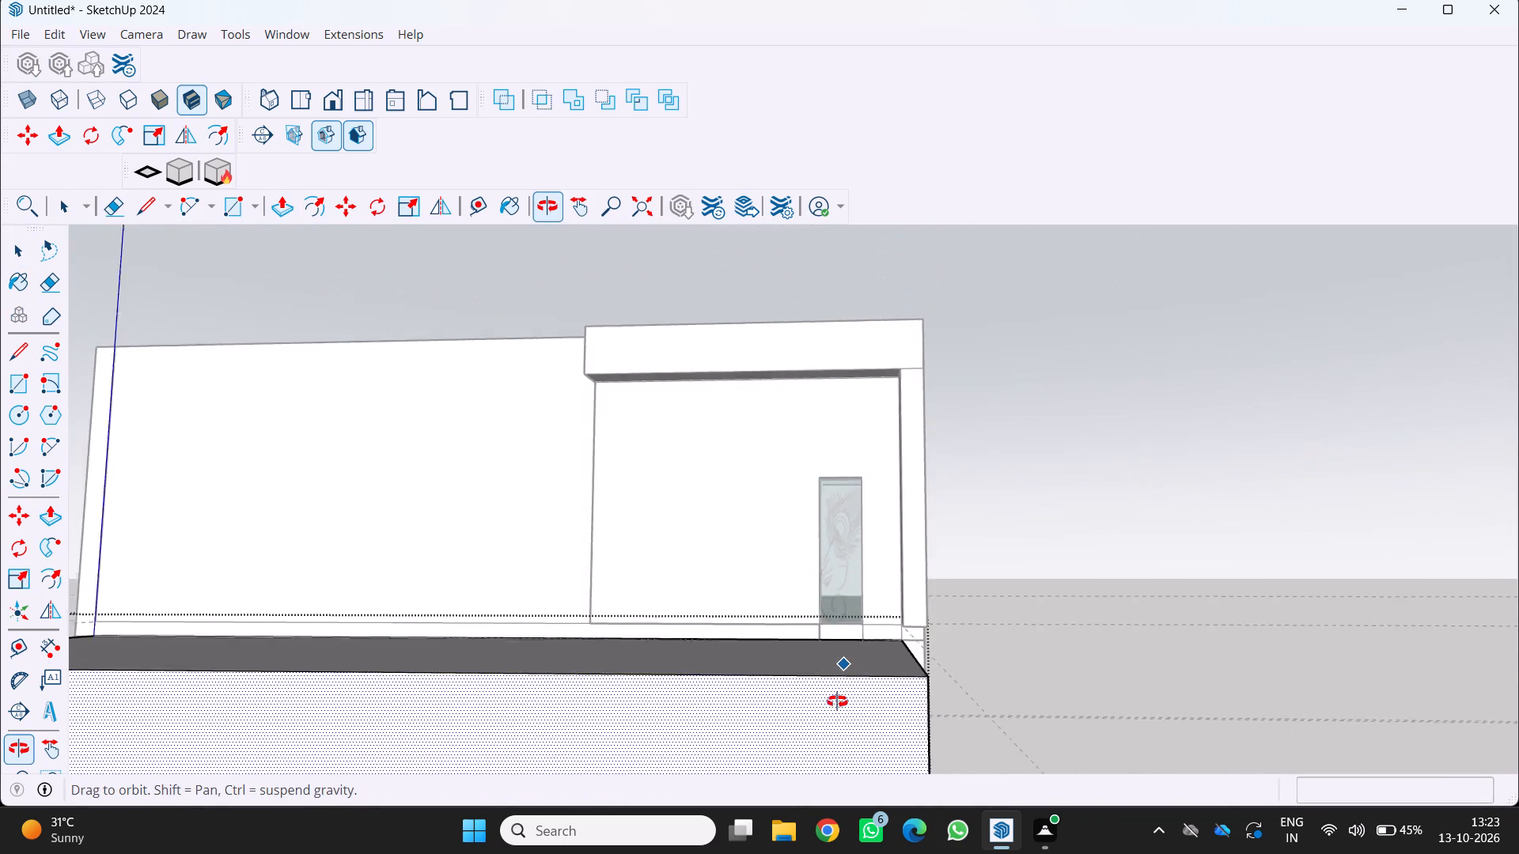
pyautogui.moveTo(837, 701); pyautogui.dragTo(846, 716, button='middle')
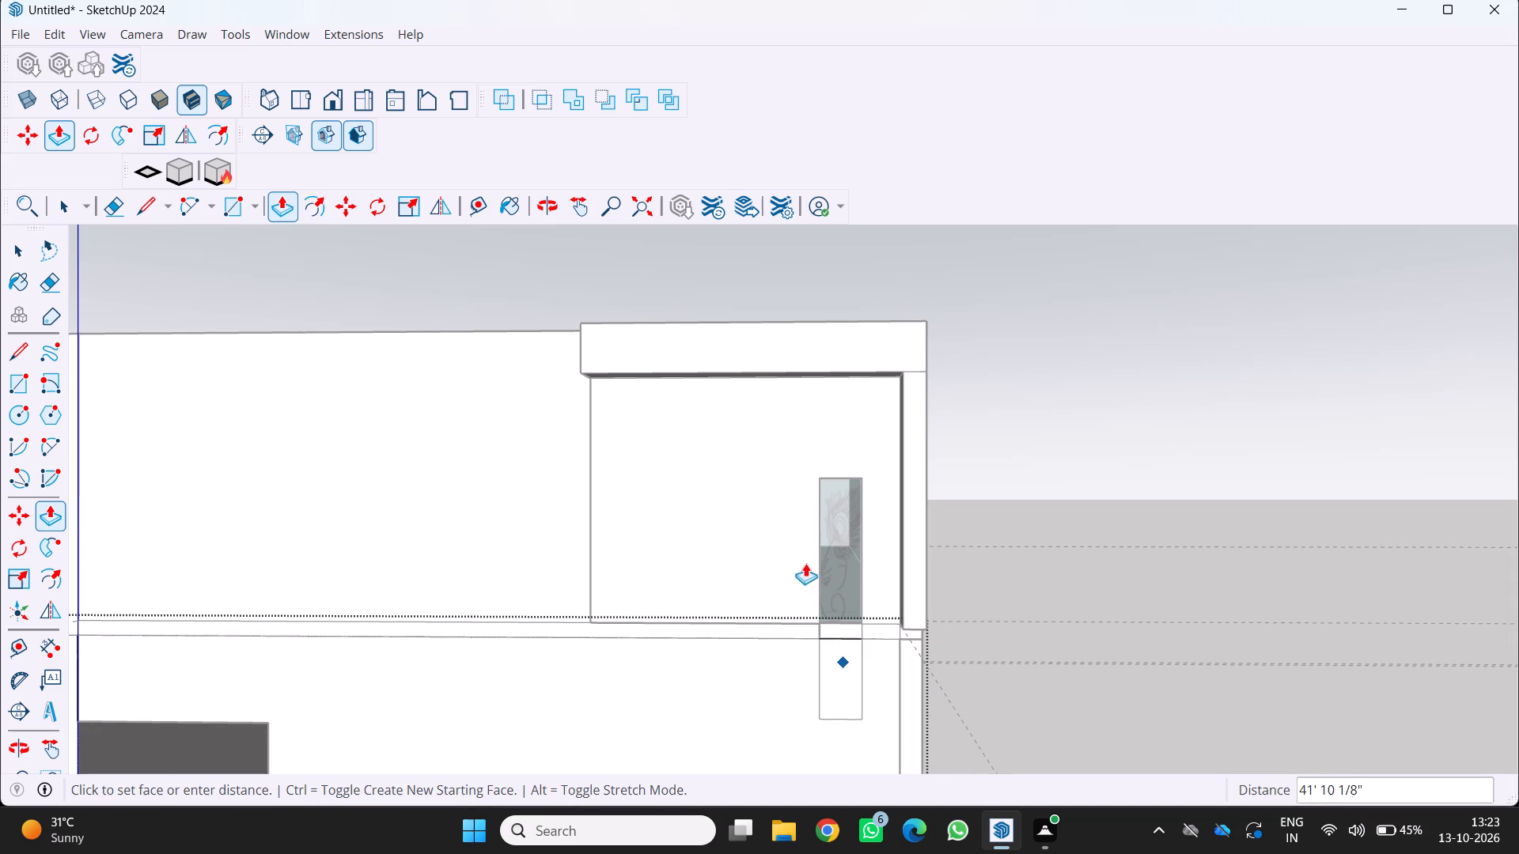
pyautogui.click(775, 554)
pyautogui.scroll(7, 878, 692)
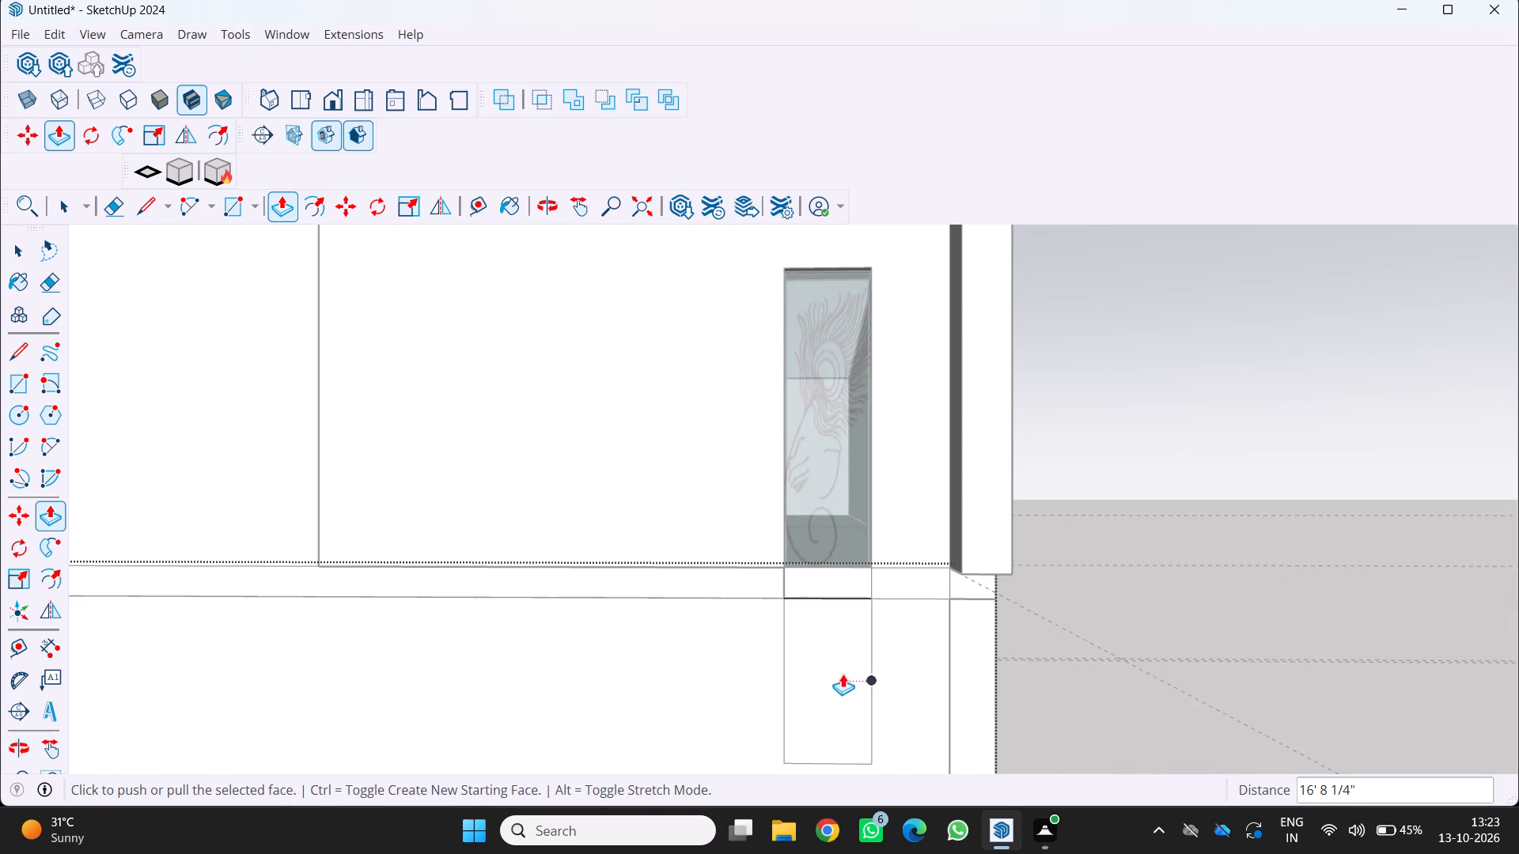
pyautogui.scroll(-2, 842, 674)
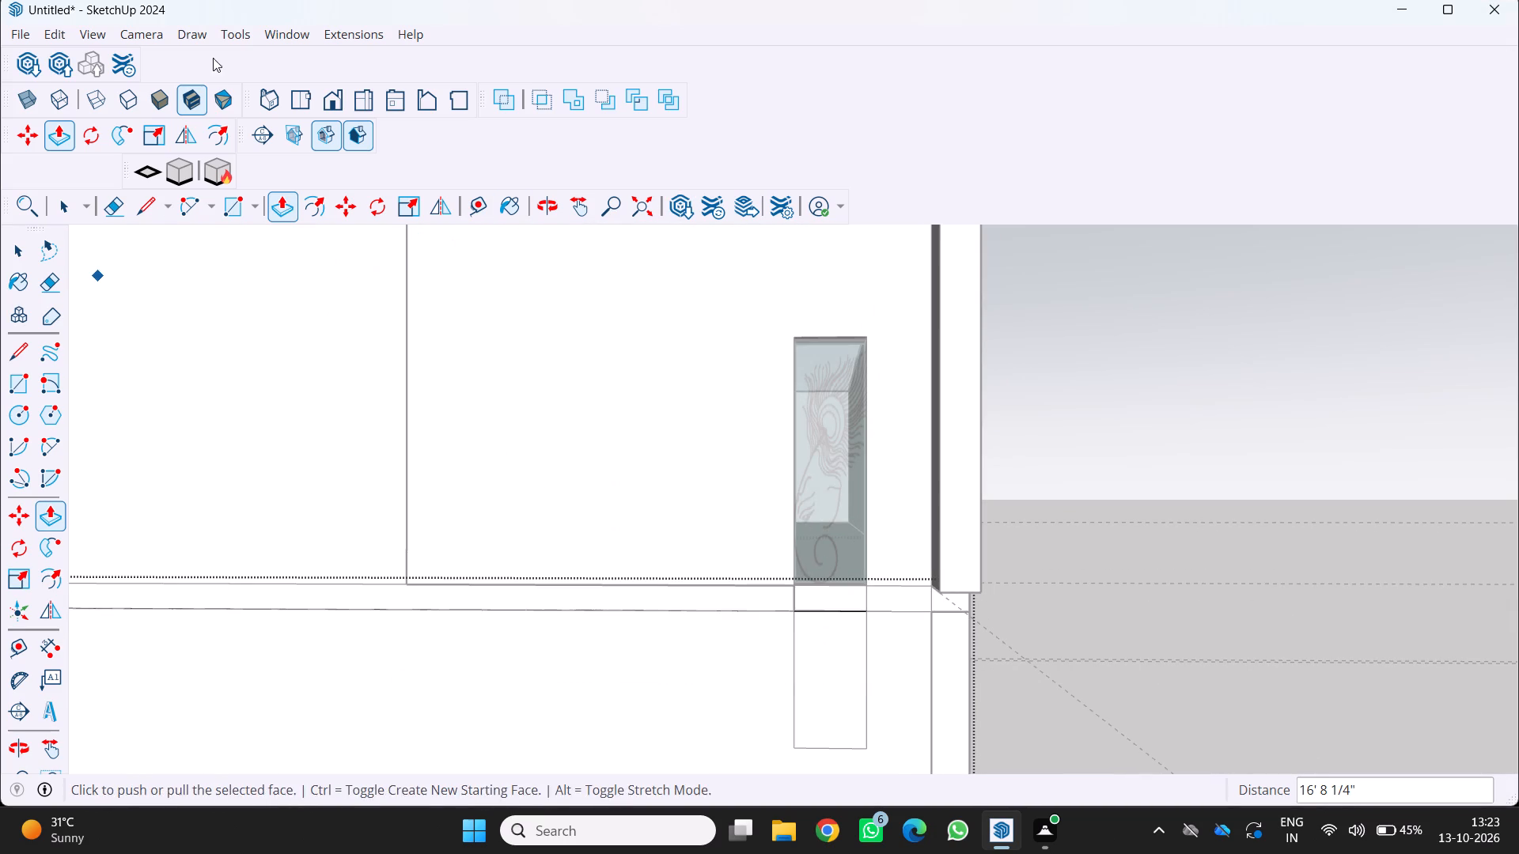
# Draw a rectangle about 3' 2 13/16" by 1' 5 5/16" on the lower wall, directly beneath the glass panel.
pyautogui.click(17, 385)
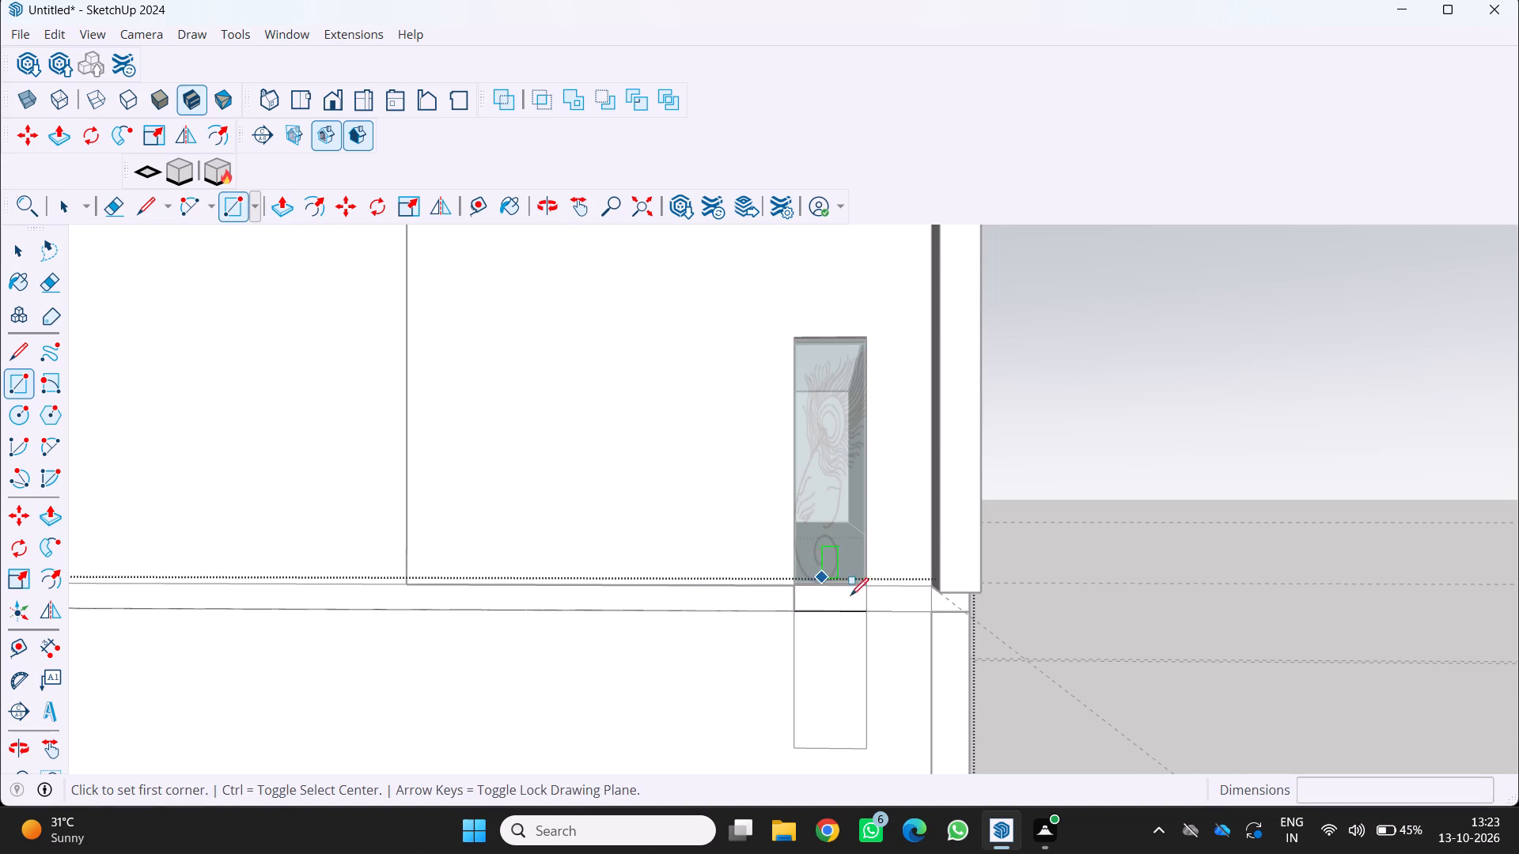
pyautogui.scroll(8, 853, 609)
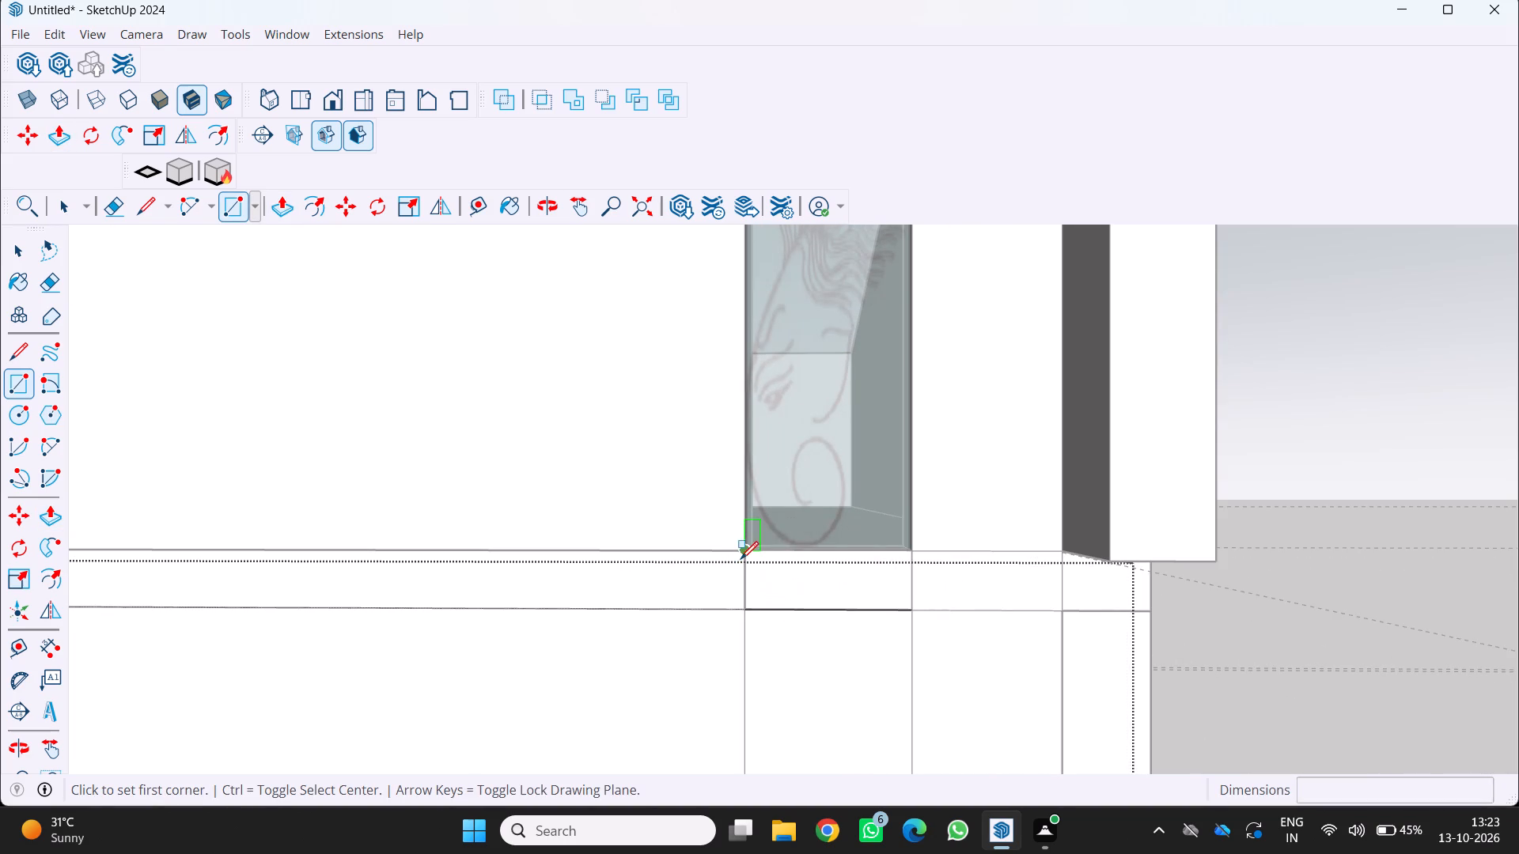
pyautogui.click(742, 557)
pyautogui.scroll(-10, 811, 643)
pyautogui.scroll(3, 863, 719)
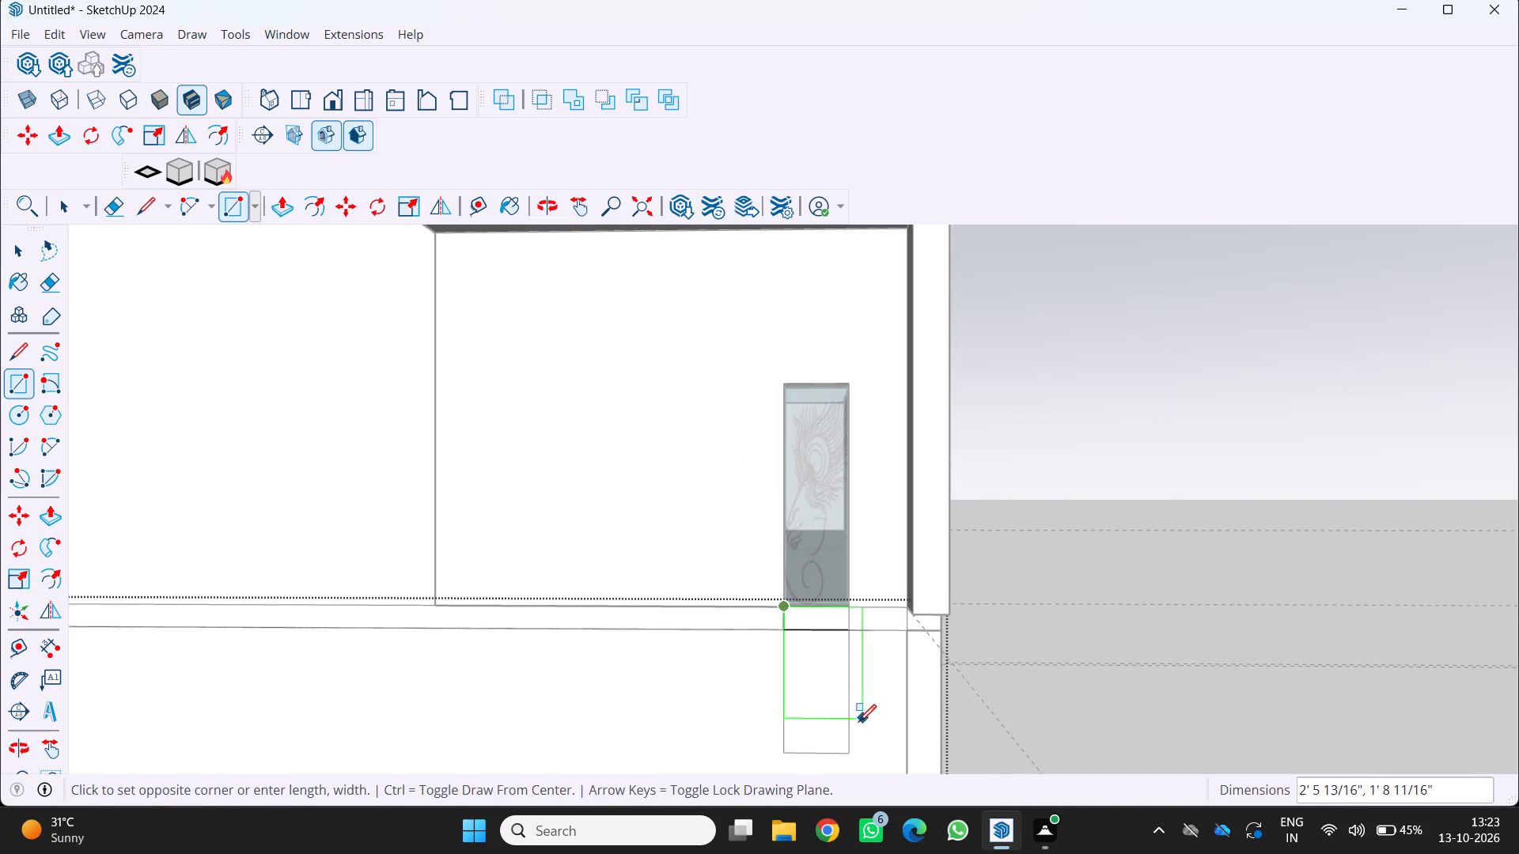
pyautogui.scroll(1, 858, 722)
pyautogui.scroll(-9, 845, 720)
pyautogui.moveTo(839, 718); pyautogui.dragTo(828, 716, button='middle')
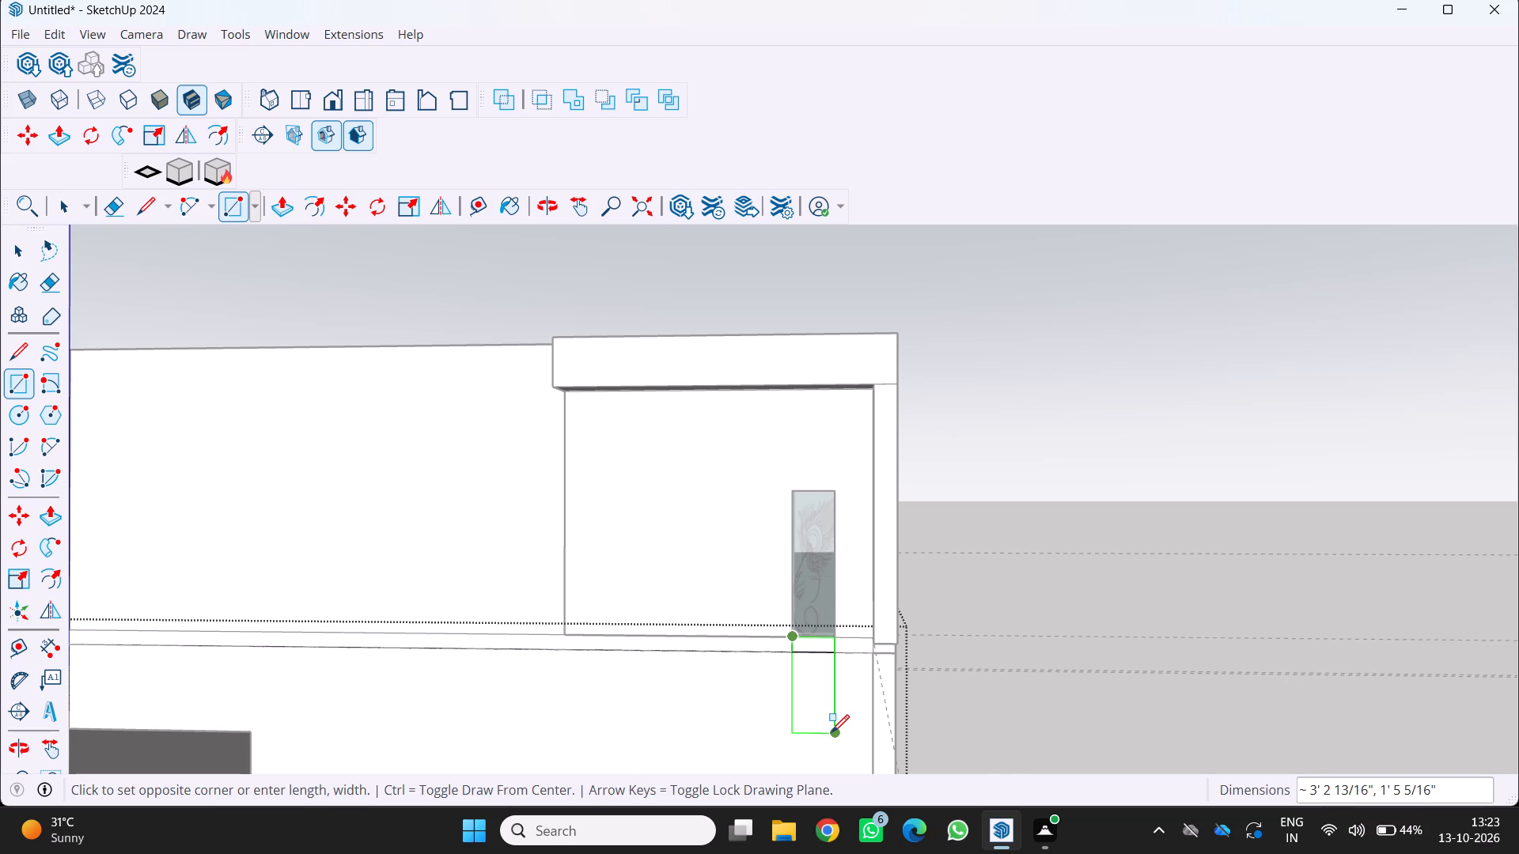
pyautogui.click(831, 732)
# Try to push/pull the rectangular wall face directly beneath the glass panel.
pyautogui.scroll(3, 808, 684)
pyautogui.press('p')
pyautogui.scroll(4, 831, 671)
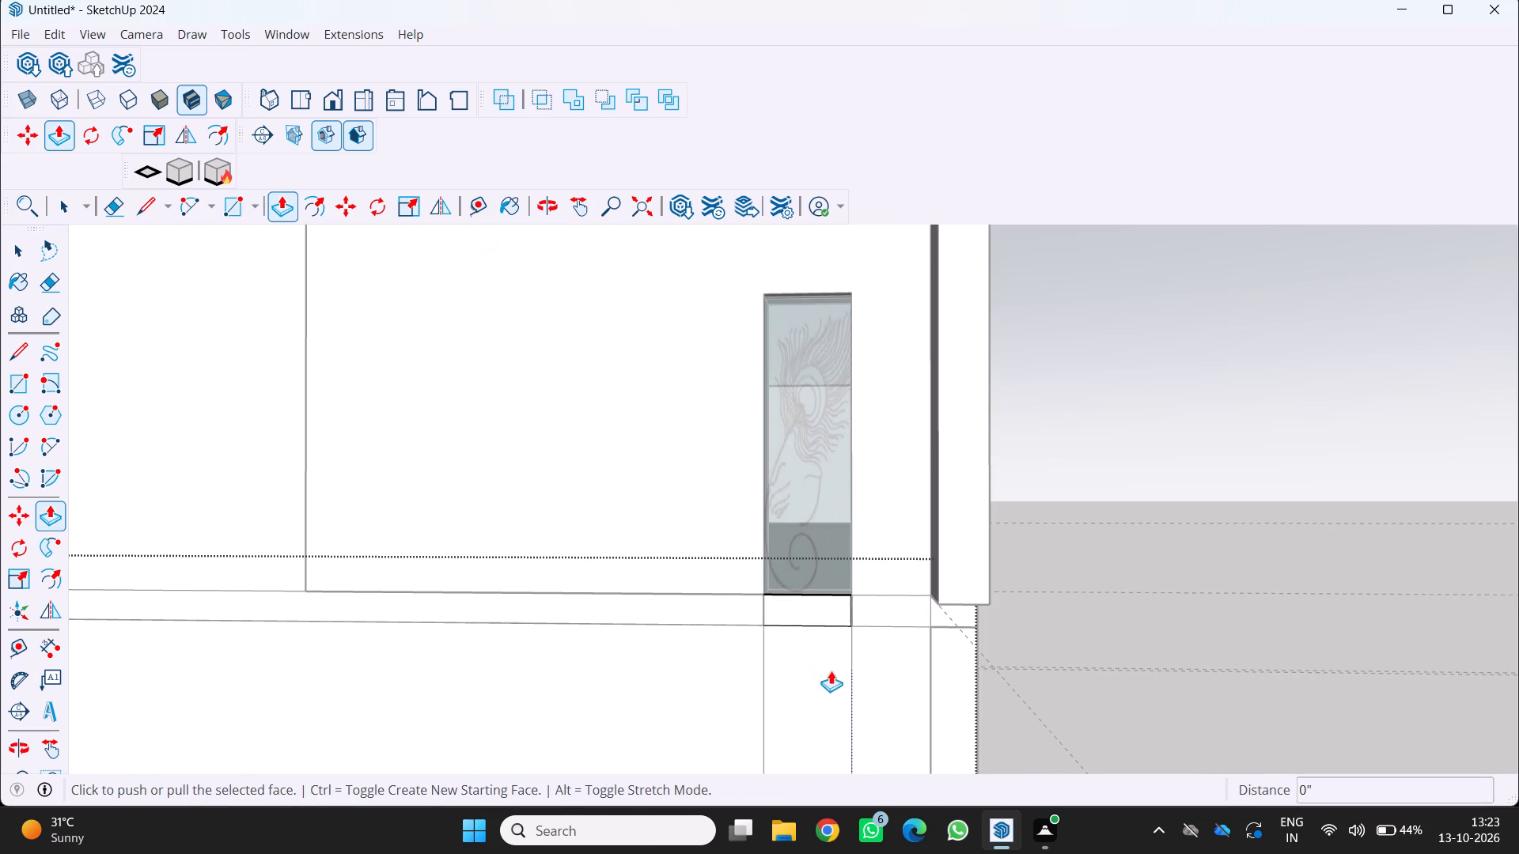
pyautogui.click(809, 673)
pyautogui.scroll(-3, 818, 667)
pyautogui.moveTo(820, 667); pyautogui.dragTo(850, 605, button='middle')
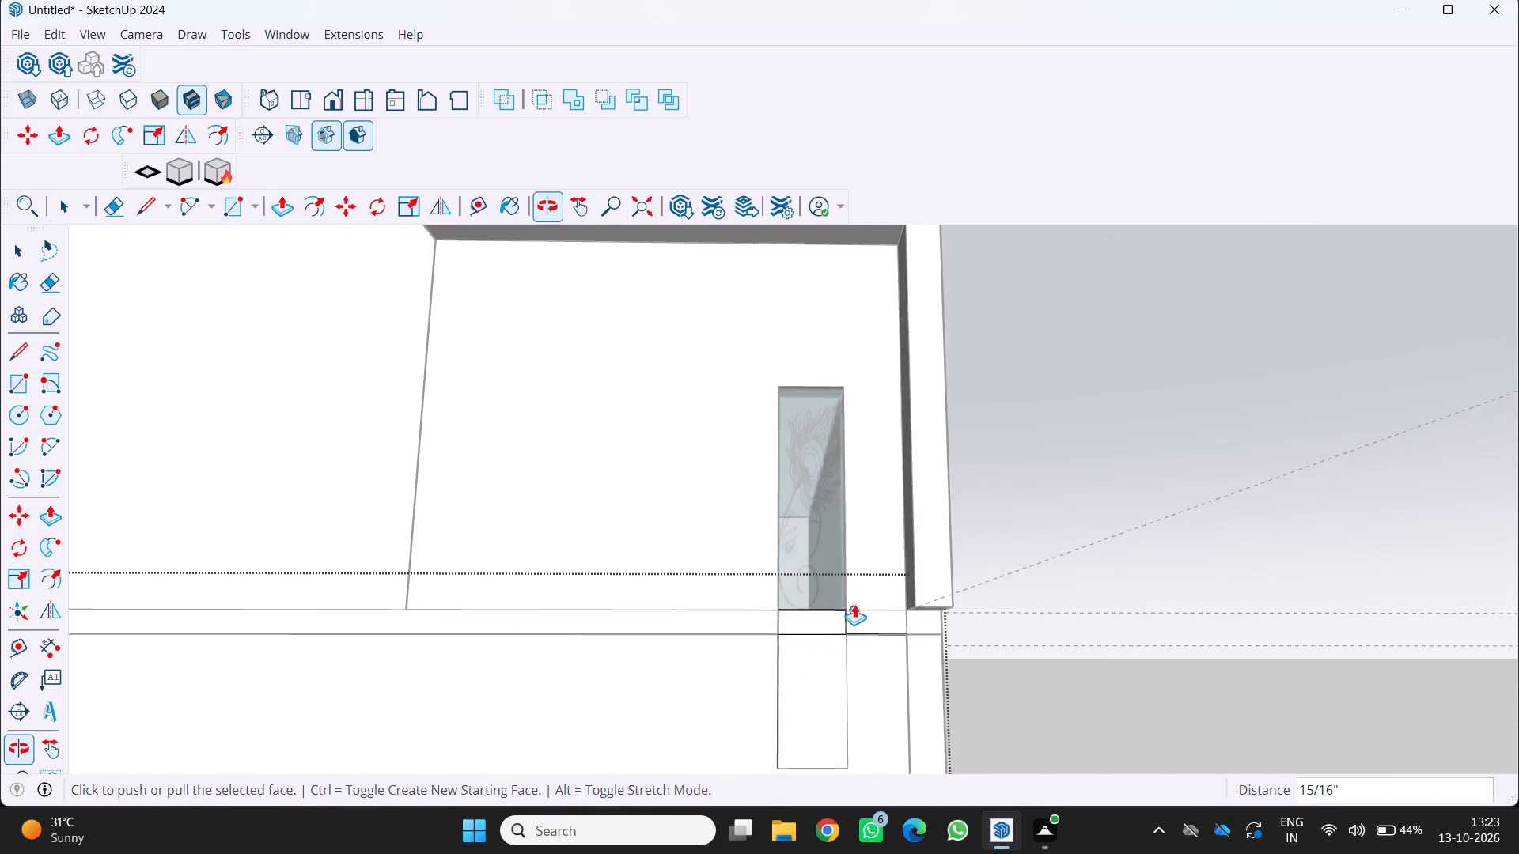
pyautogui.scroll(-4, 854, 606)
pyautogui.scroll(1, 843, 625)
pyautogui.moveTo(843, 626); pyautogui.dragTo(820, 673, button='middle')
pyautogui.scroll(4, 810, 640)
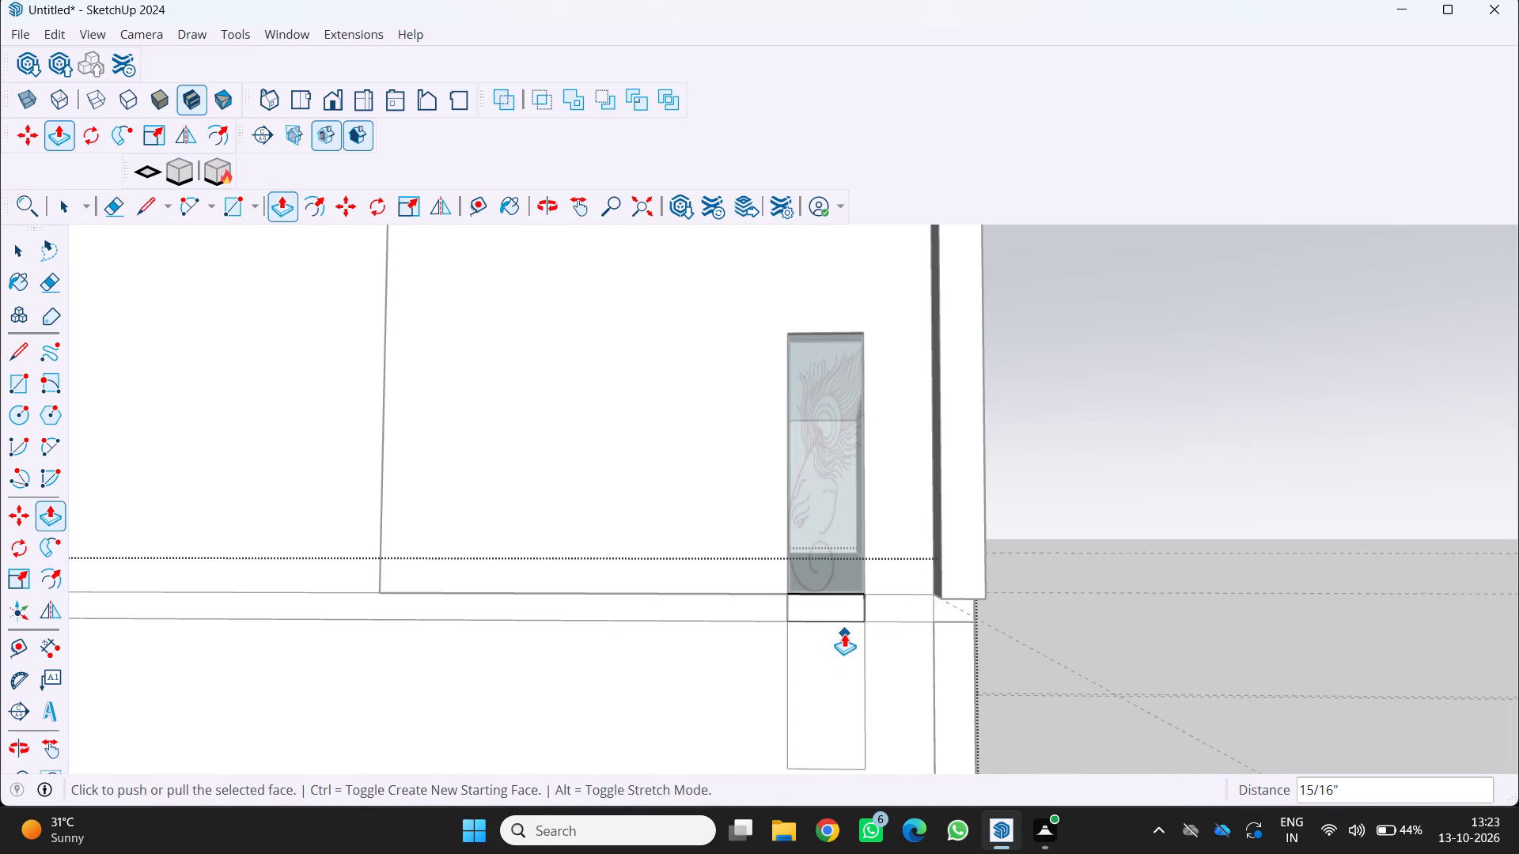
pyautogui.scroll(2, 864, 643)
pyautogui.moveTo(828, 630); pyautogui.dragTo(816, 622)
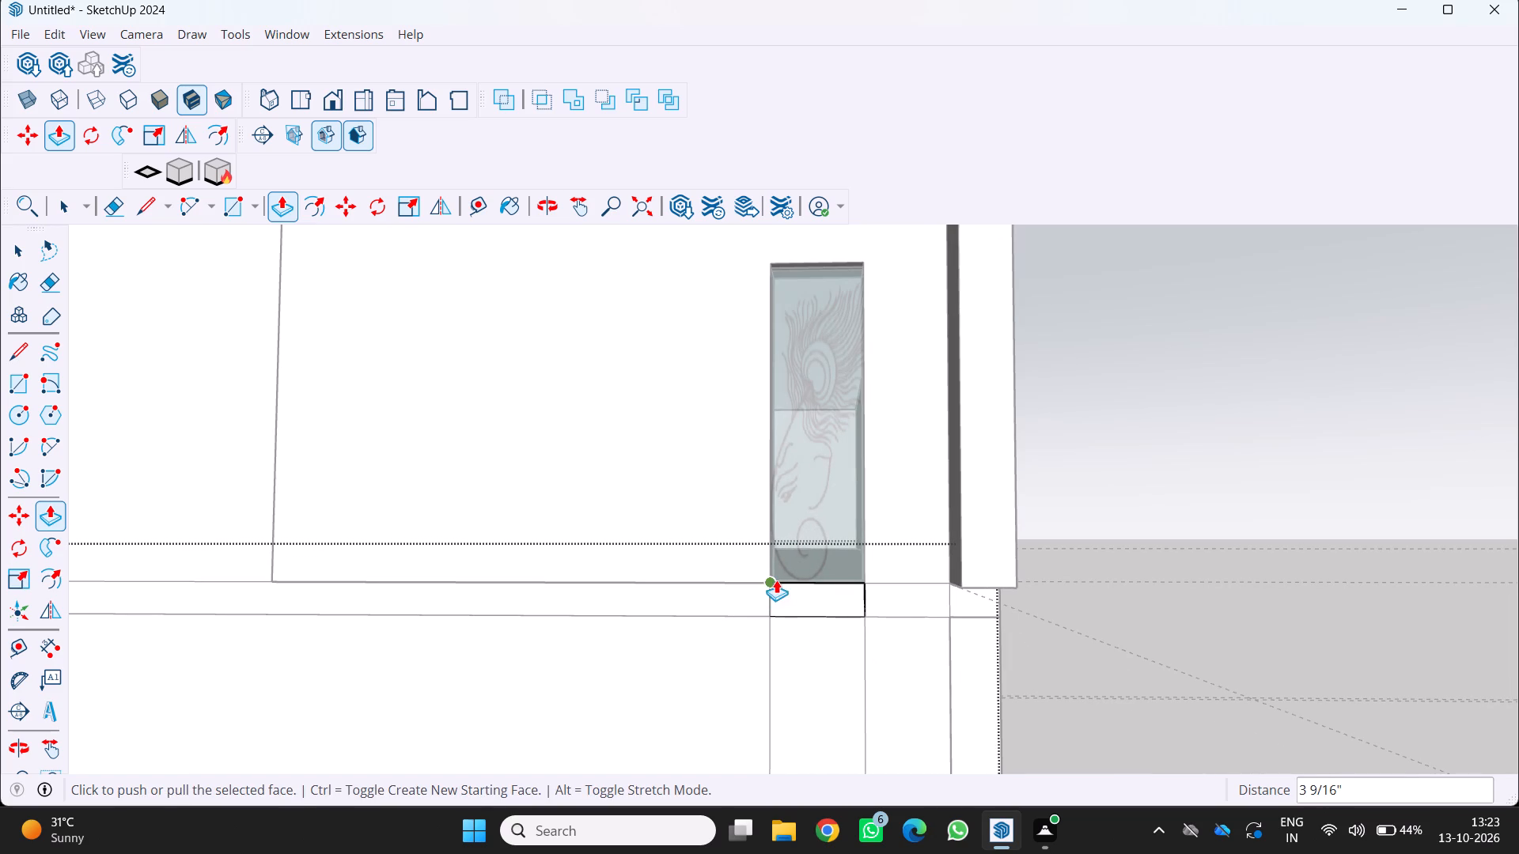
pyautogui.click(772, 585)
# Retry Push/Pull on the rectangular lower-wall face beneath the glass panel.
pyautogui.scroll(-4, 840, 671)
pyautogui.moveTo(831, 662); pyautogui.dragTo(831, 662, button='middle')
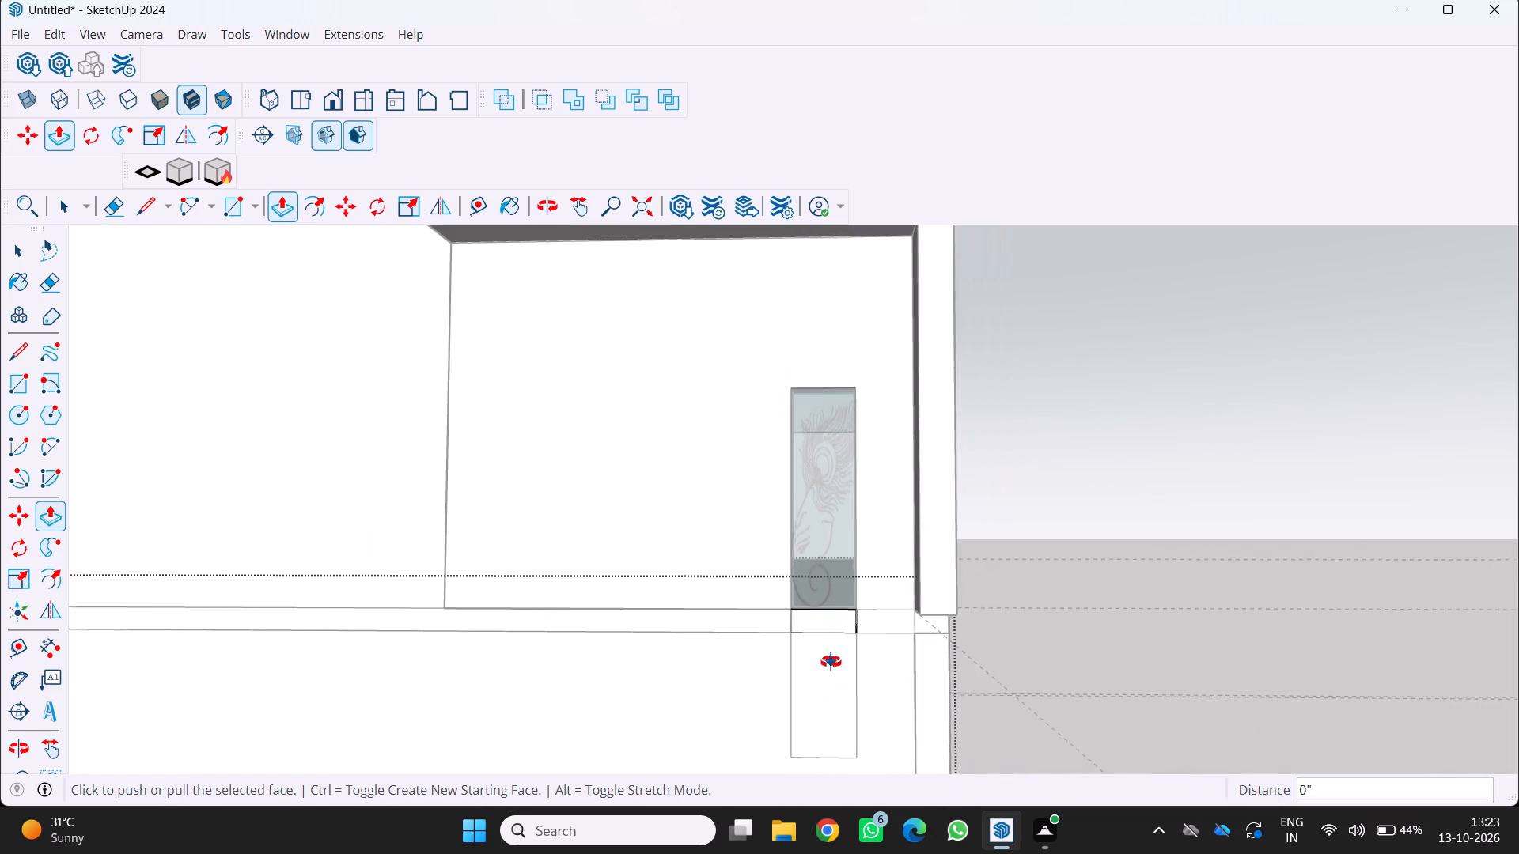
pyautogui.moveTo(831, 662); pyautogui.dragTo(831, 716, button='middle')
pyautogui.scroll(3, 794, 678)
pyautogui.write('PP')
pyautogui.press('p')
pyautogui.press('p')
pyautogui.press('p')
pyautogui.press('p')
pyautogui.write('PP')
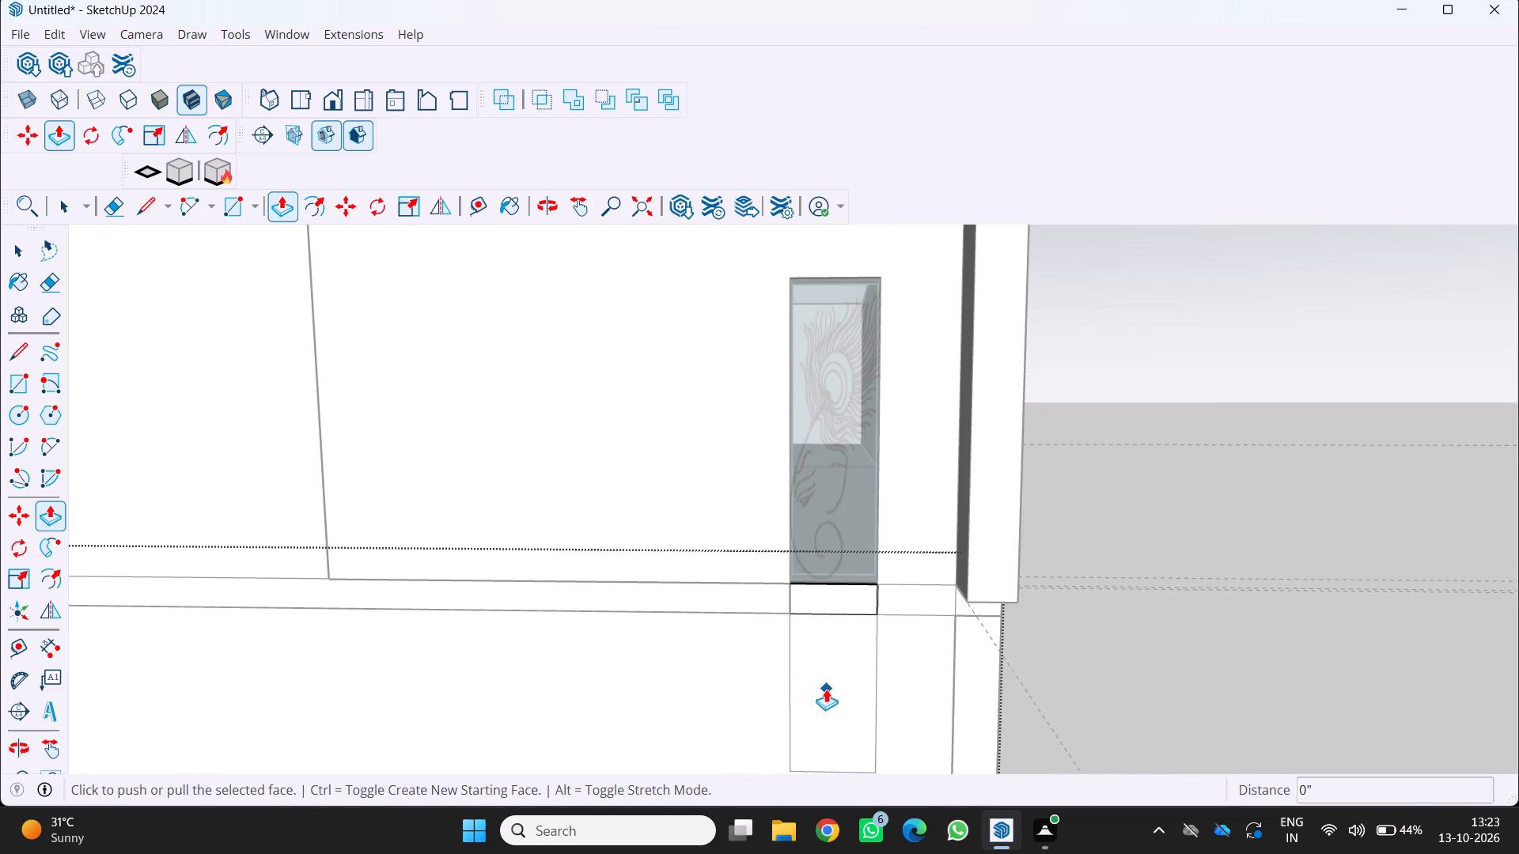
pyautogui.moveTo(826, 689); pyautogui.dragTo(819, 686)
pyautogui.press('space')
pyautogui.write('N;PP')
pyautogui.scroll(-4, 805, 663)
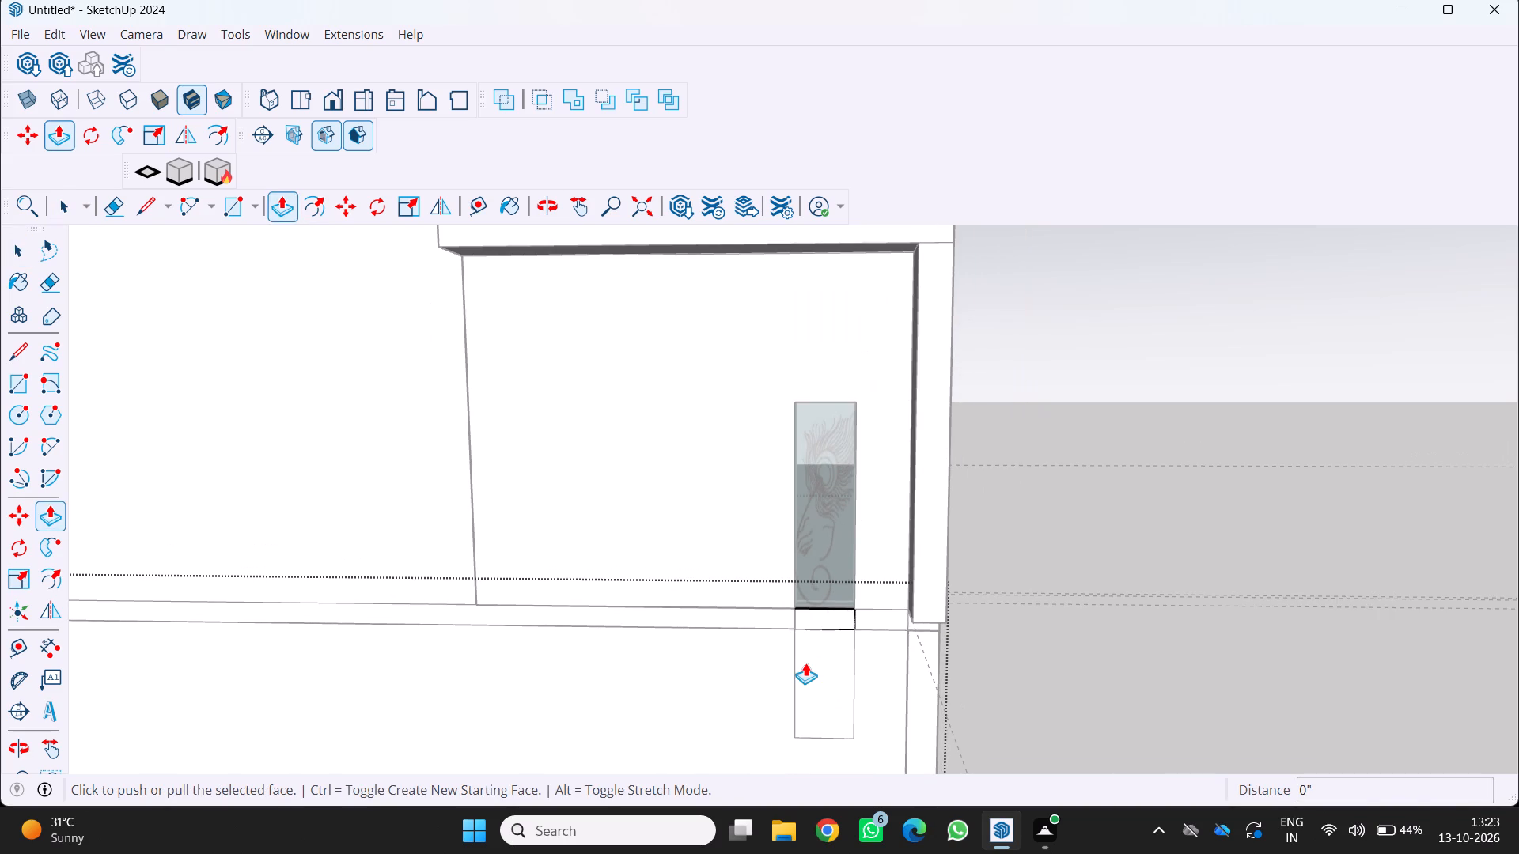
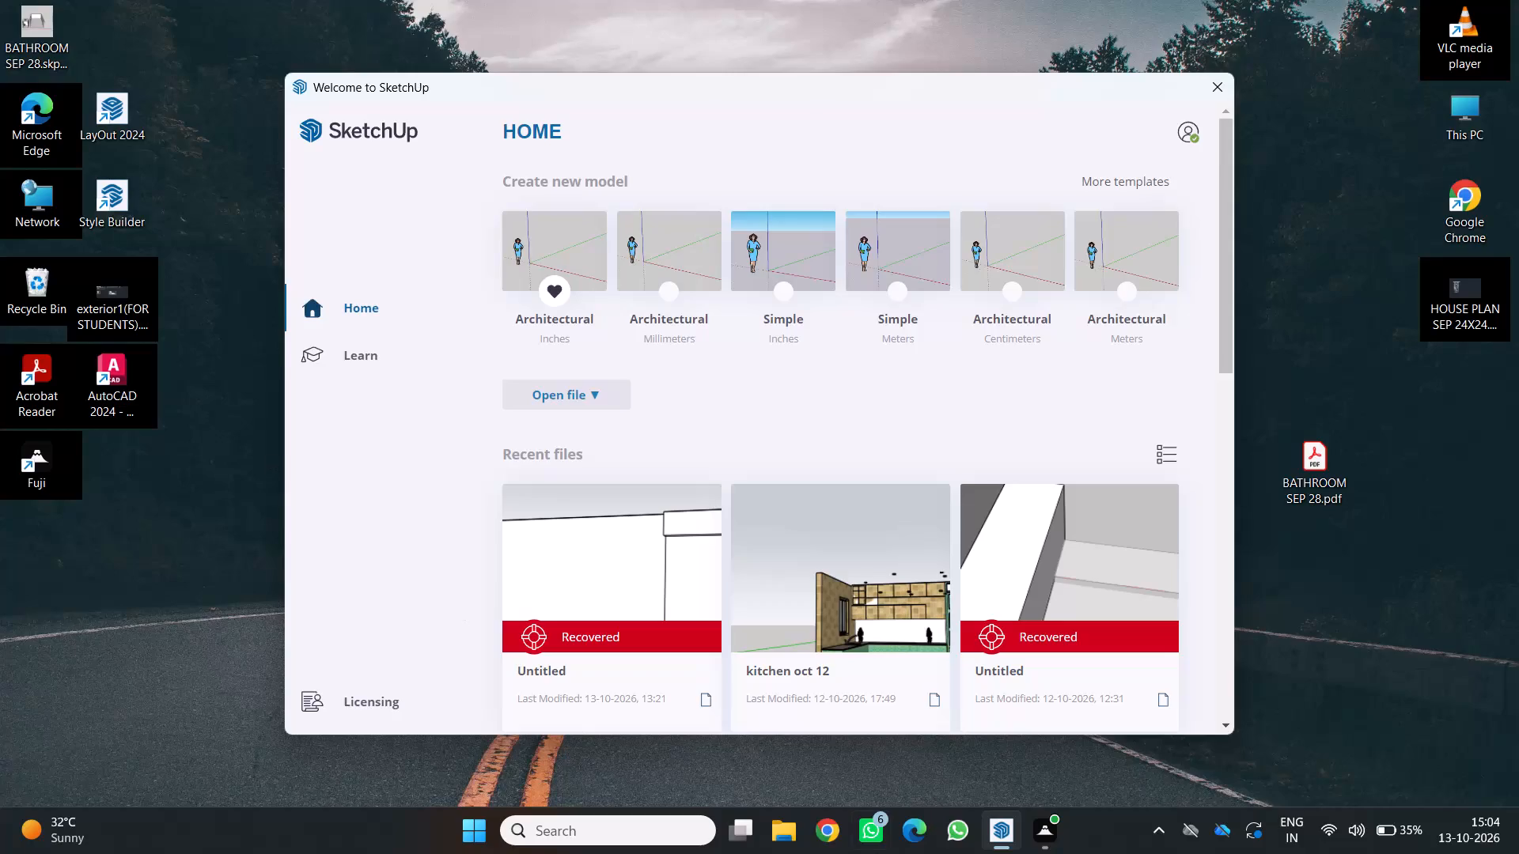
# Open the most recent recovered "Untitled" model.
pyautogui.click(633, 645)
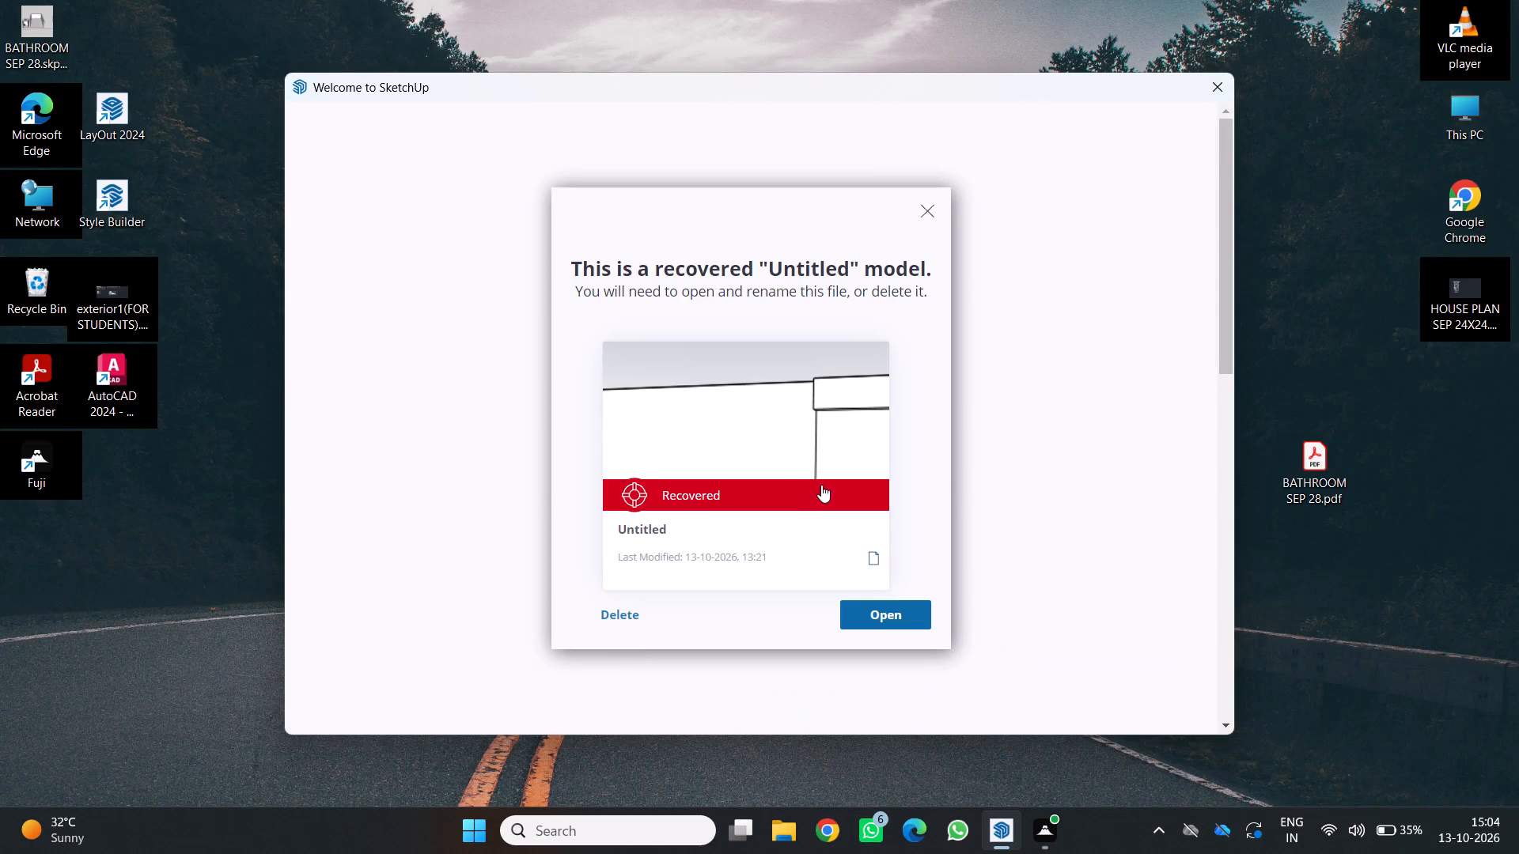
pyautogui.click(787, 480)
pyautogui.click(878, 597)
pyautogui.click(871, 622)
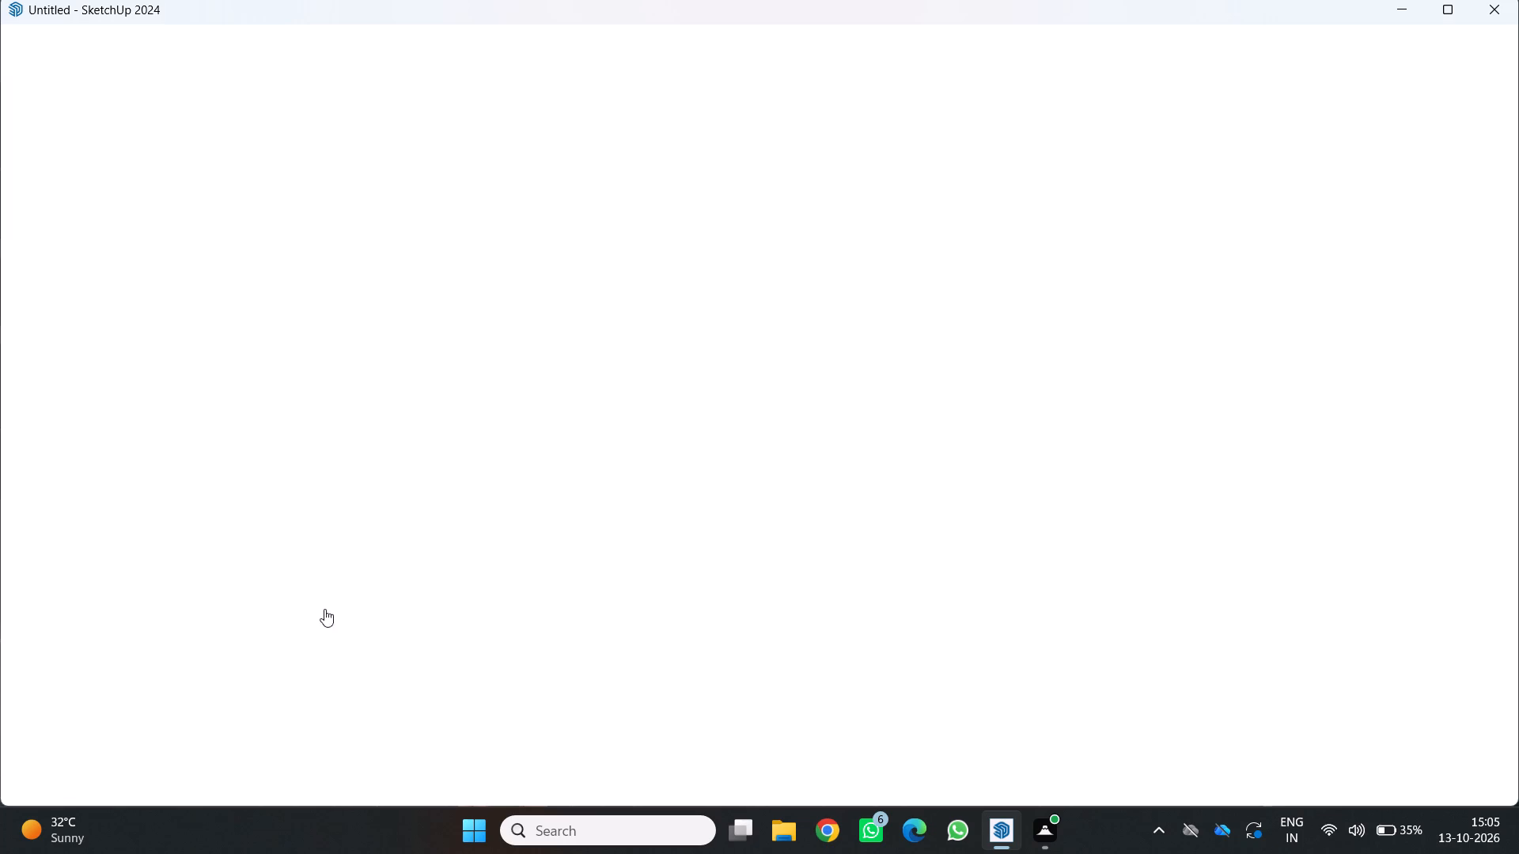
# Delete all construction guides from the house model.
pyautogui.scroll(-3, 434, 566)
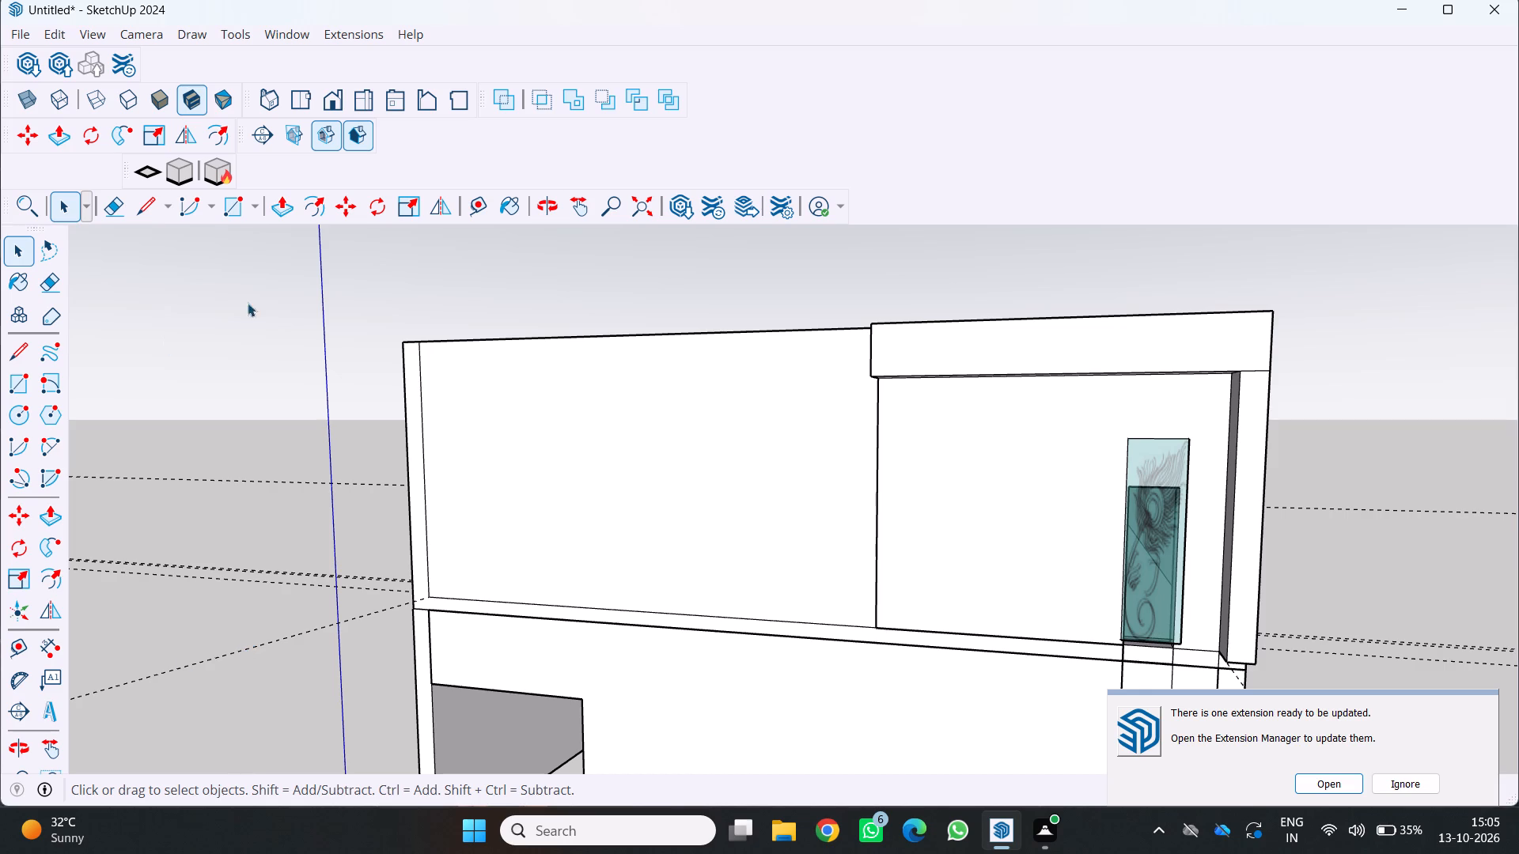
pyautogui.scroll(-6, 571, 459)
pyautogui.moveTo(517, 416); pyautogui.dragTo(585, 418, button='middle')
pyautogui.scroll(-4, 585, 418)
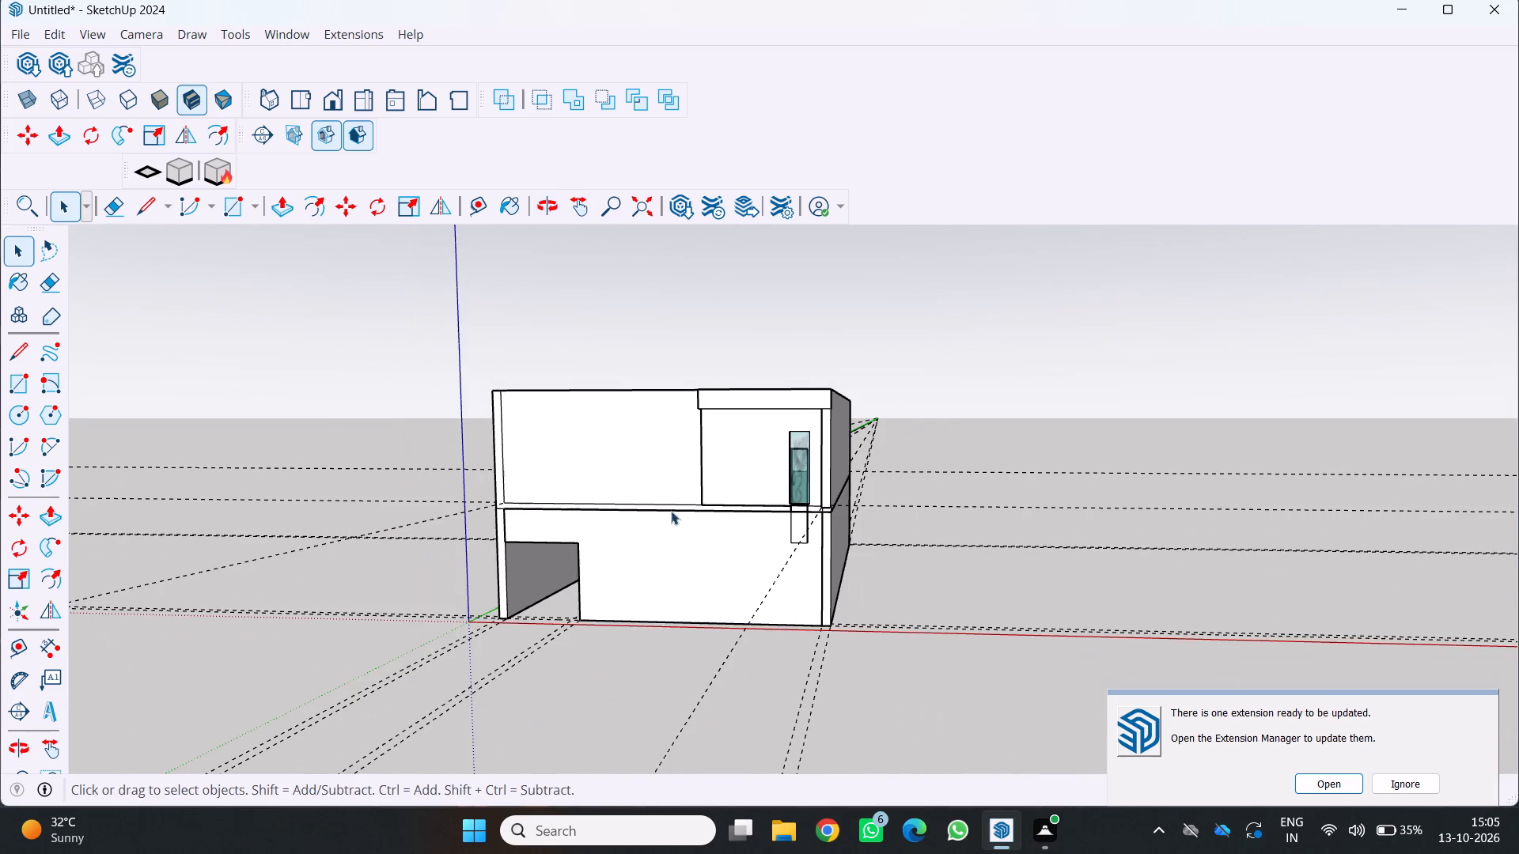
pyautogui.scroll(4, 846, 465)
pyautogui.press('space')
pyautogui.press('space')
pyautogui.press('space')
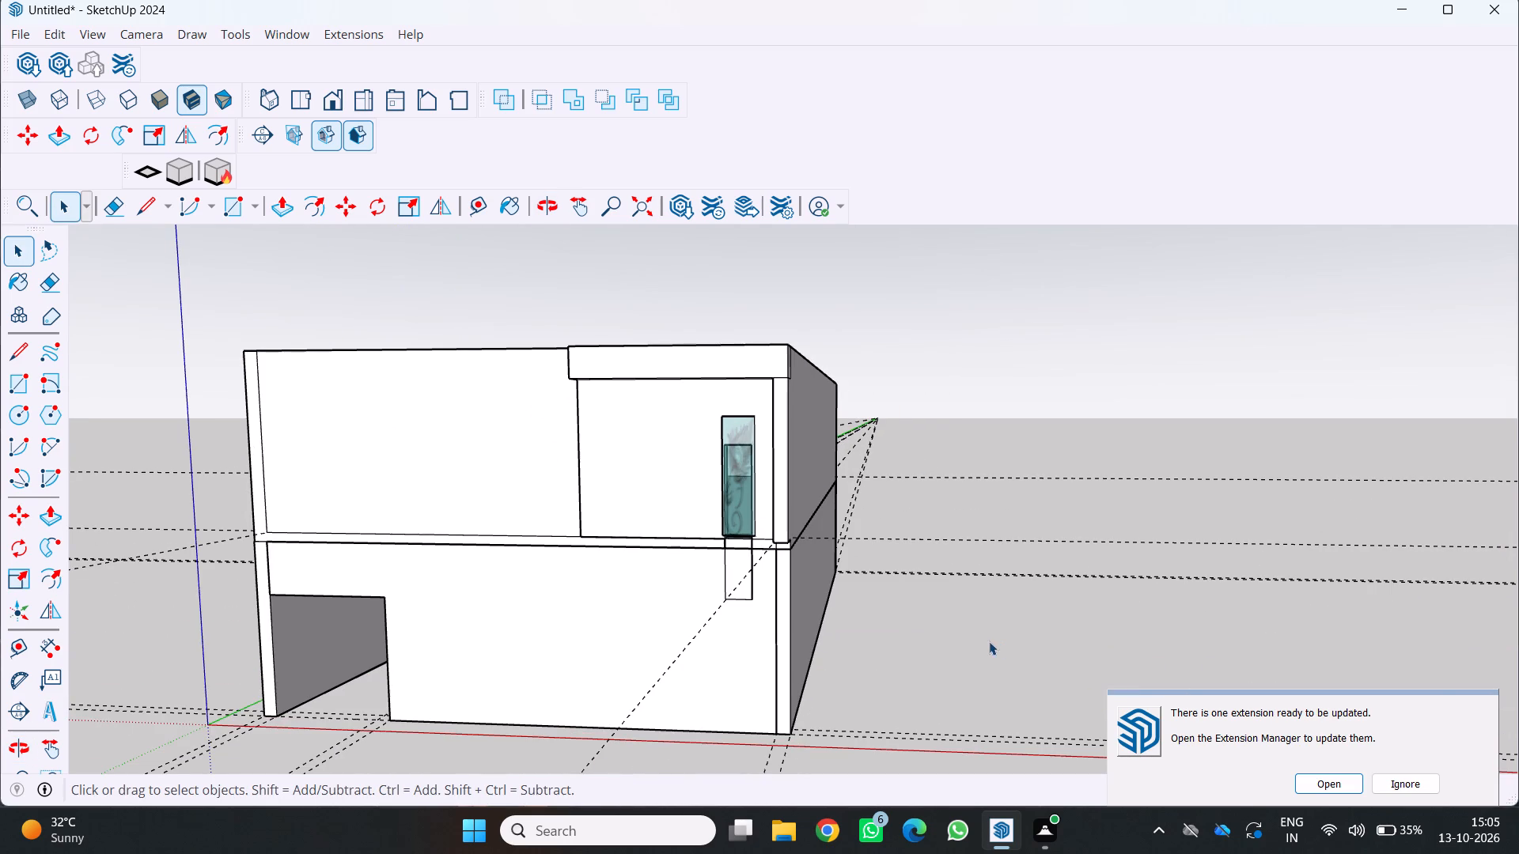
pyautogui.click(955, 606)
pyautogui.scroll(3, 399, 587)
pyautogui.middleClick(412, 581)
pyautogui.scroll(-9, 412, 581)
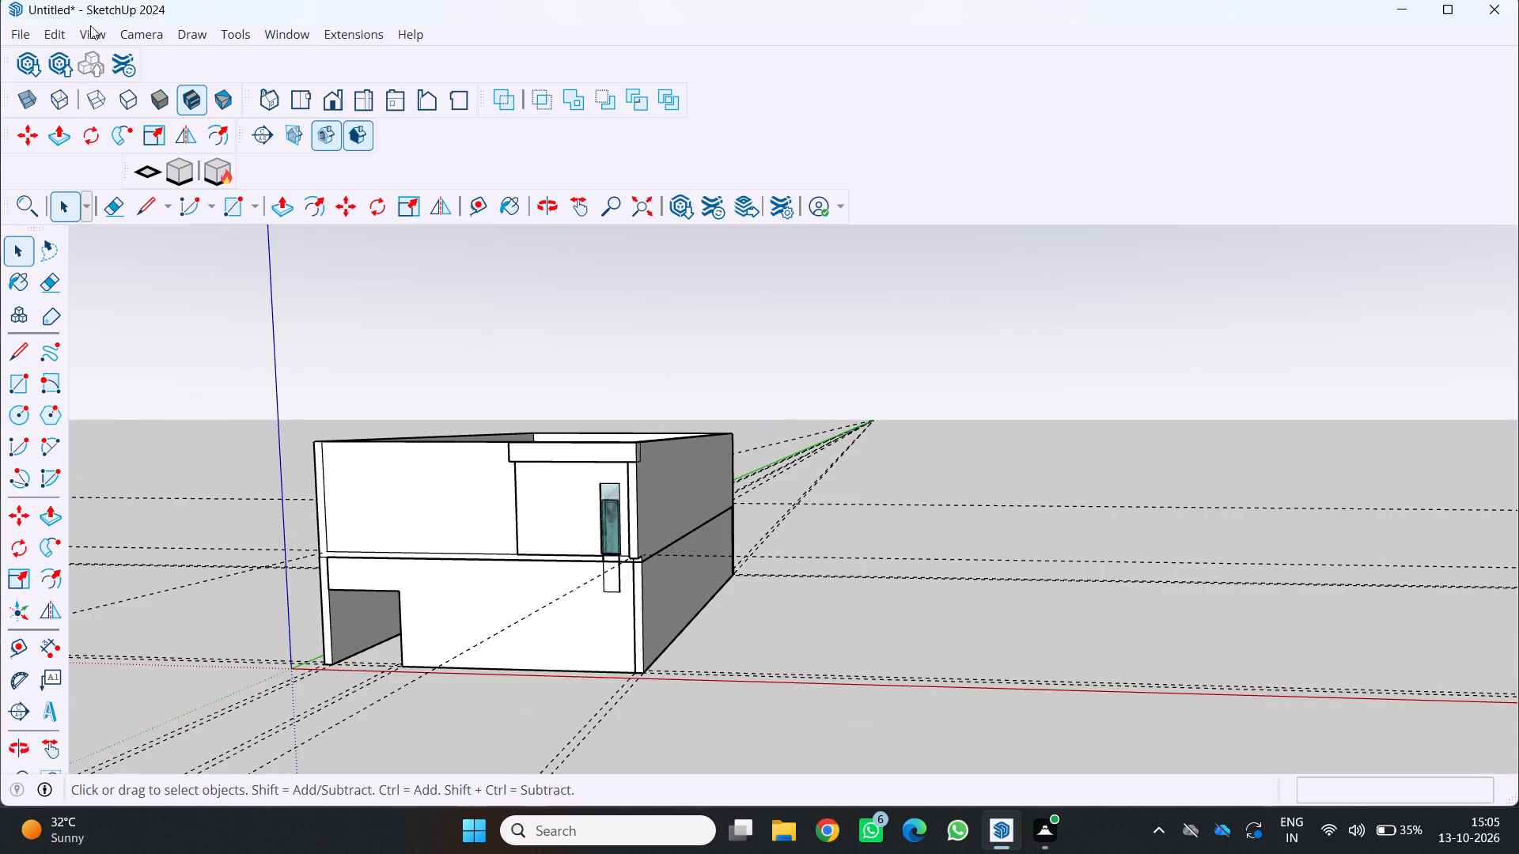
pyautogui.click(55, 34)
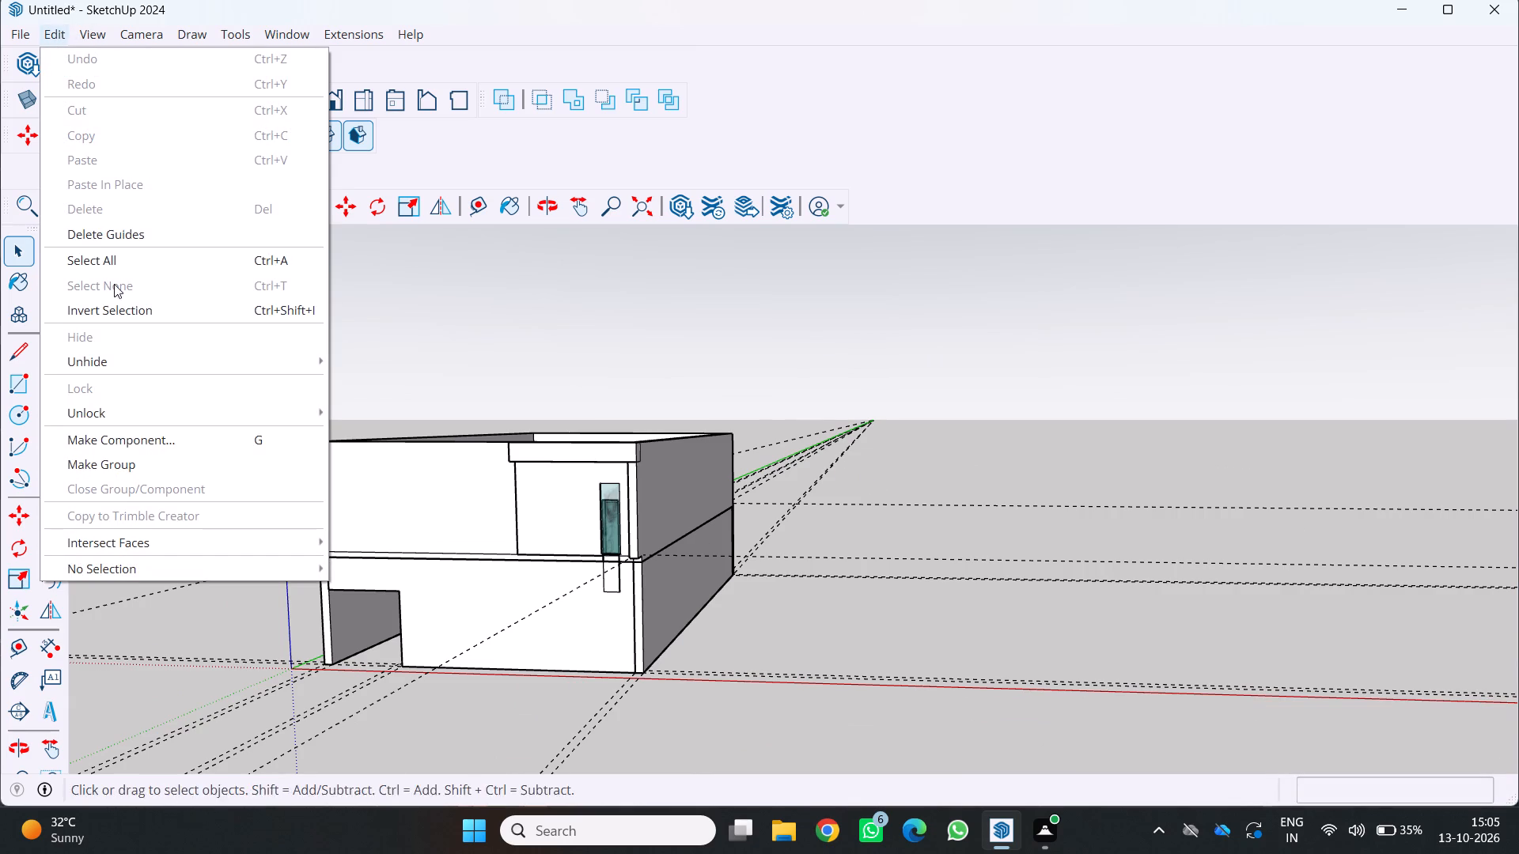
pyautogui.click(118, 225)
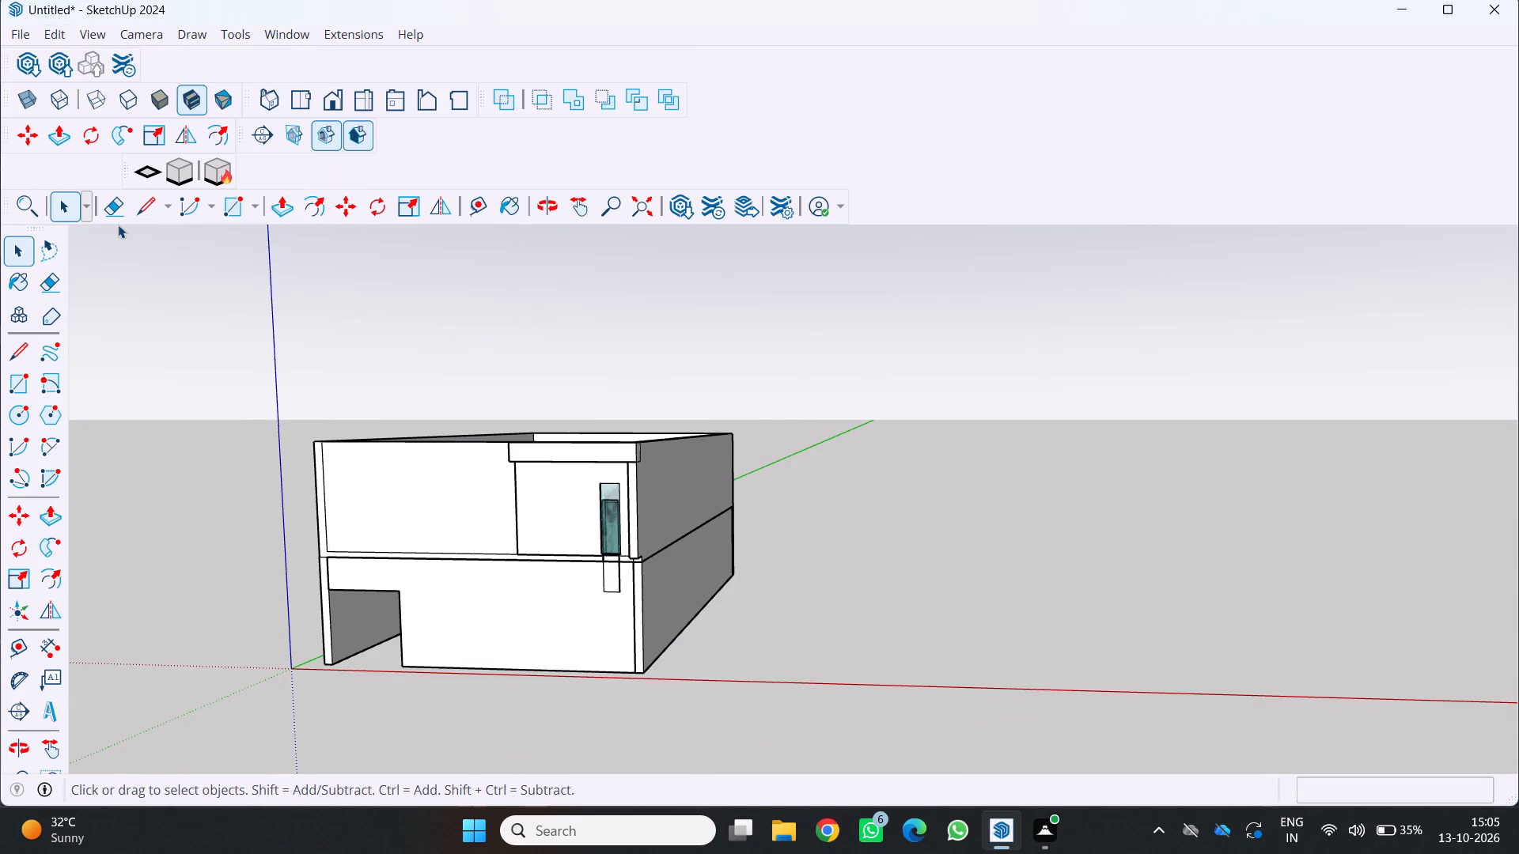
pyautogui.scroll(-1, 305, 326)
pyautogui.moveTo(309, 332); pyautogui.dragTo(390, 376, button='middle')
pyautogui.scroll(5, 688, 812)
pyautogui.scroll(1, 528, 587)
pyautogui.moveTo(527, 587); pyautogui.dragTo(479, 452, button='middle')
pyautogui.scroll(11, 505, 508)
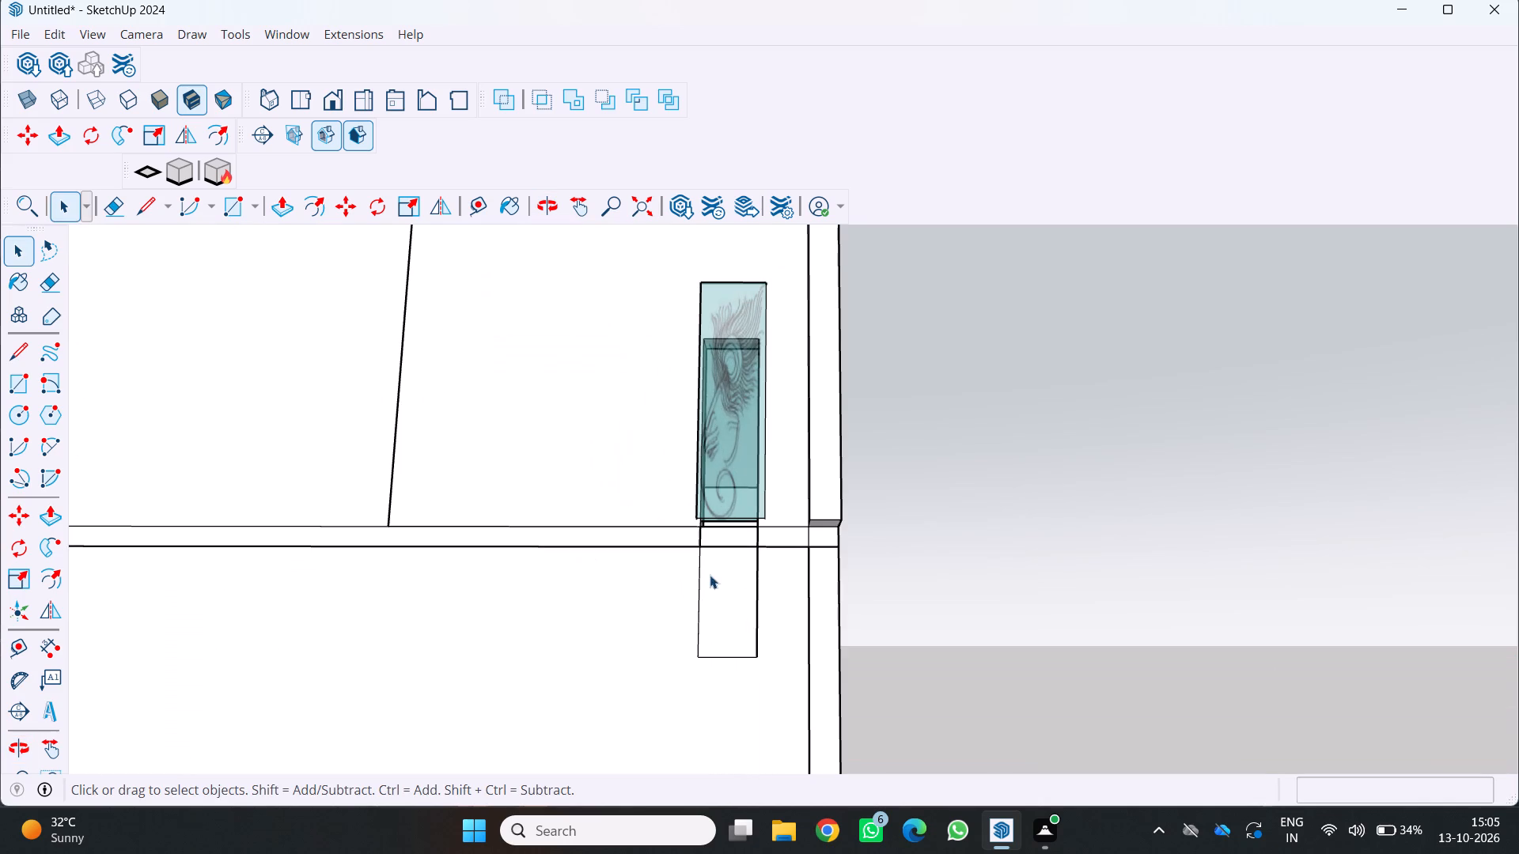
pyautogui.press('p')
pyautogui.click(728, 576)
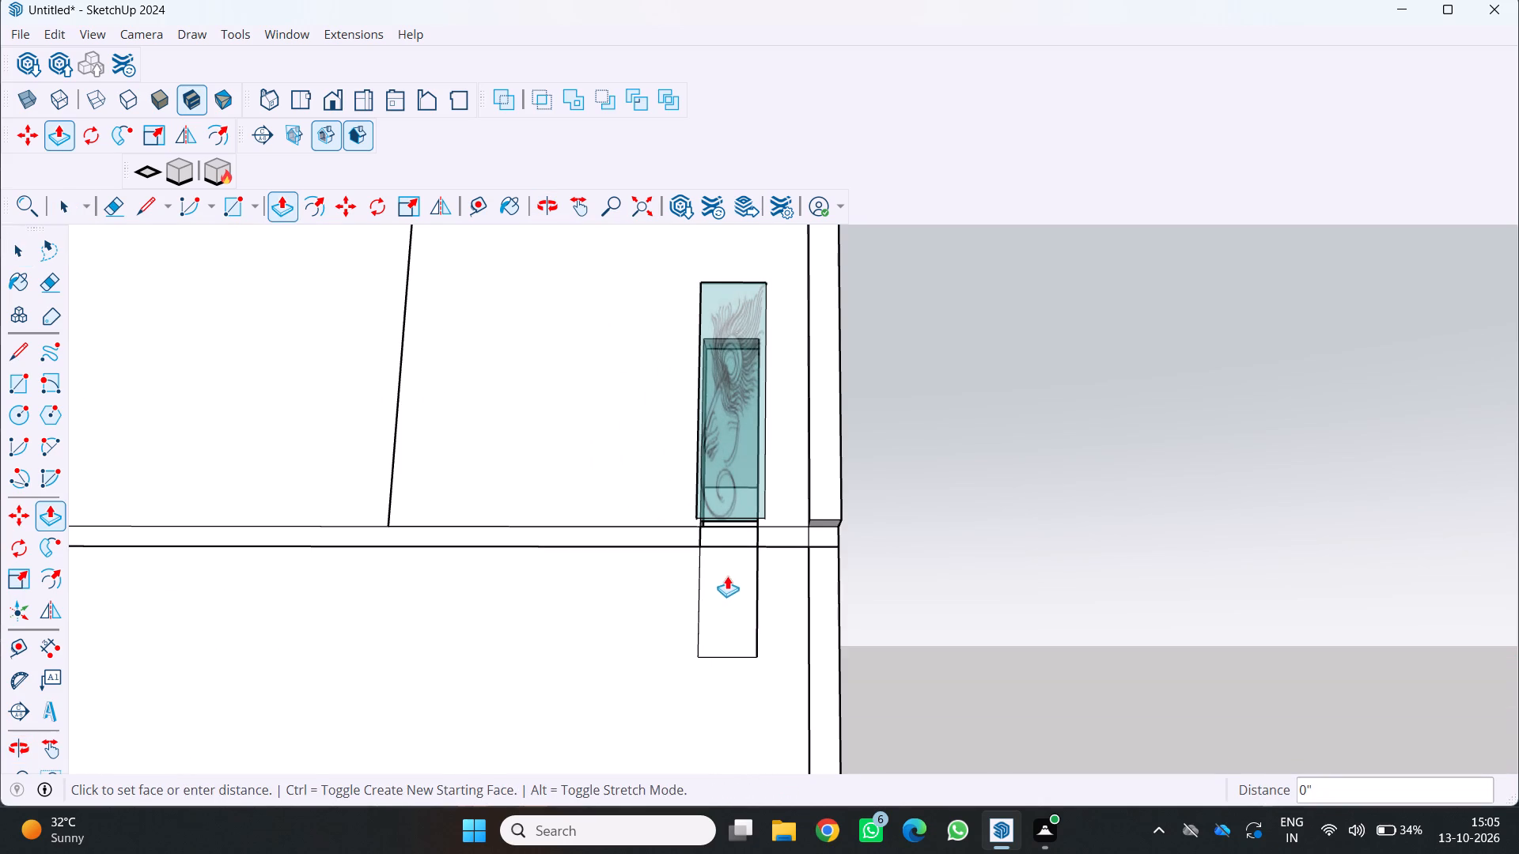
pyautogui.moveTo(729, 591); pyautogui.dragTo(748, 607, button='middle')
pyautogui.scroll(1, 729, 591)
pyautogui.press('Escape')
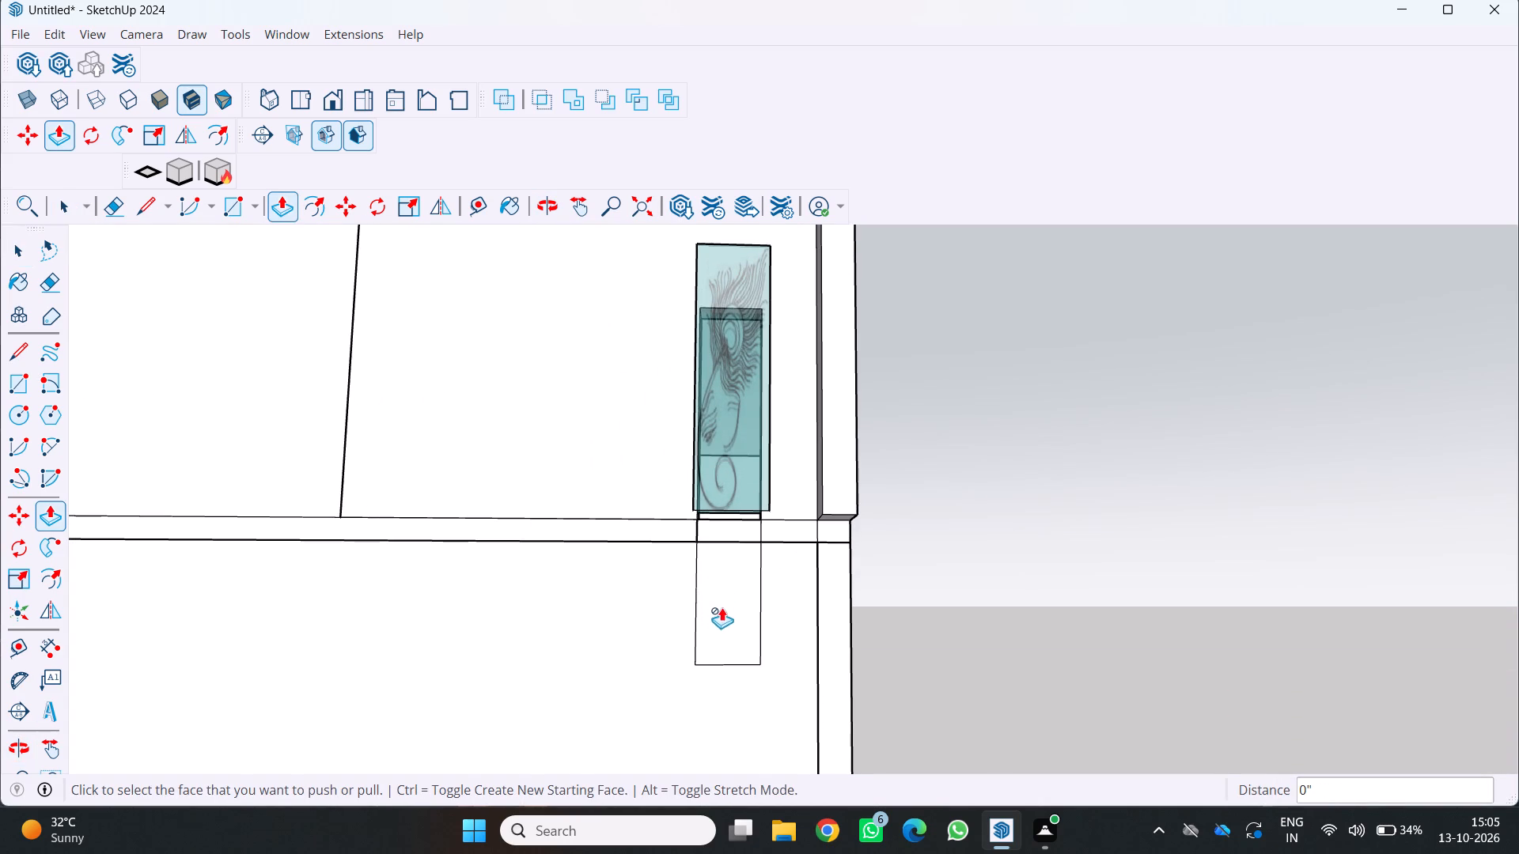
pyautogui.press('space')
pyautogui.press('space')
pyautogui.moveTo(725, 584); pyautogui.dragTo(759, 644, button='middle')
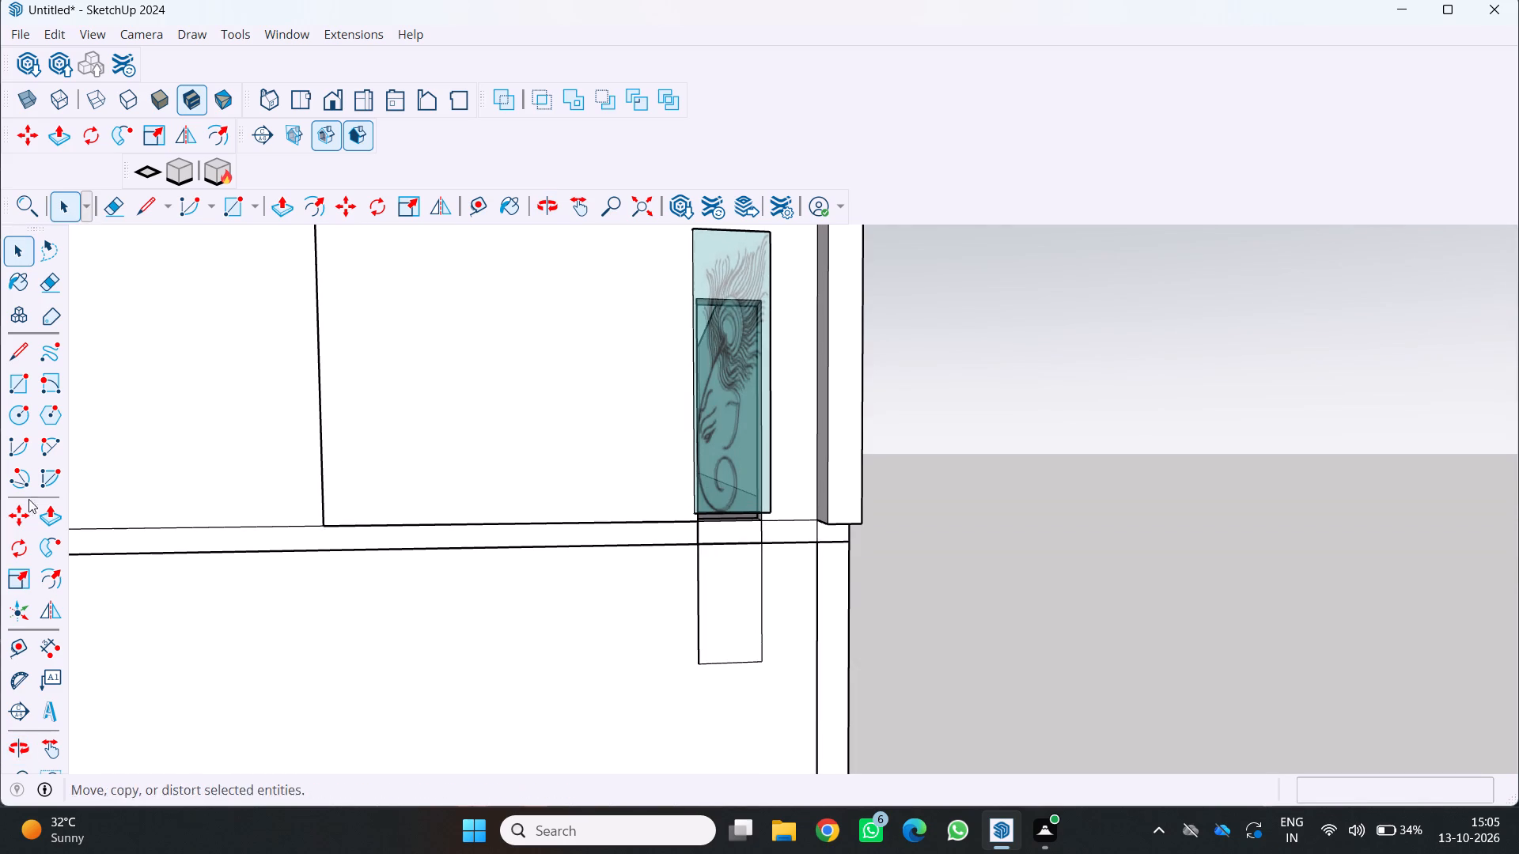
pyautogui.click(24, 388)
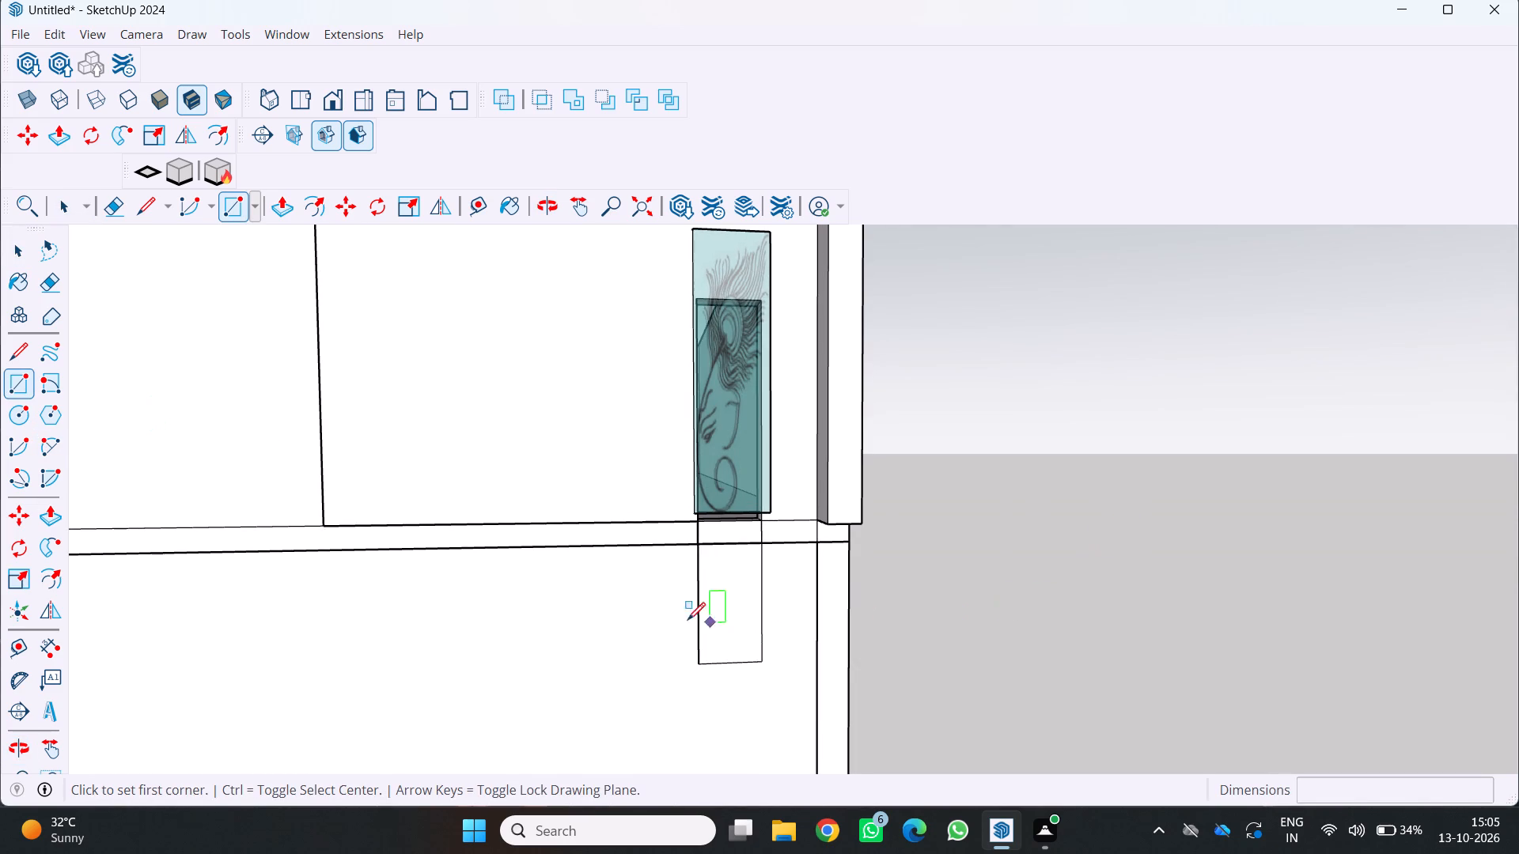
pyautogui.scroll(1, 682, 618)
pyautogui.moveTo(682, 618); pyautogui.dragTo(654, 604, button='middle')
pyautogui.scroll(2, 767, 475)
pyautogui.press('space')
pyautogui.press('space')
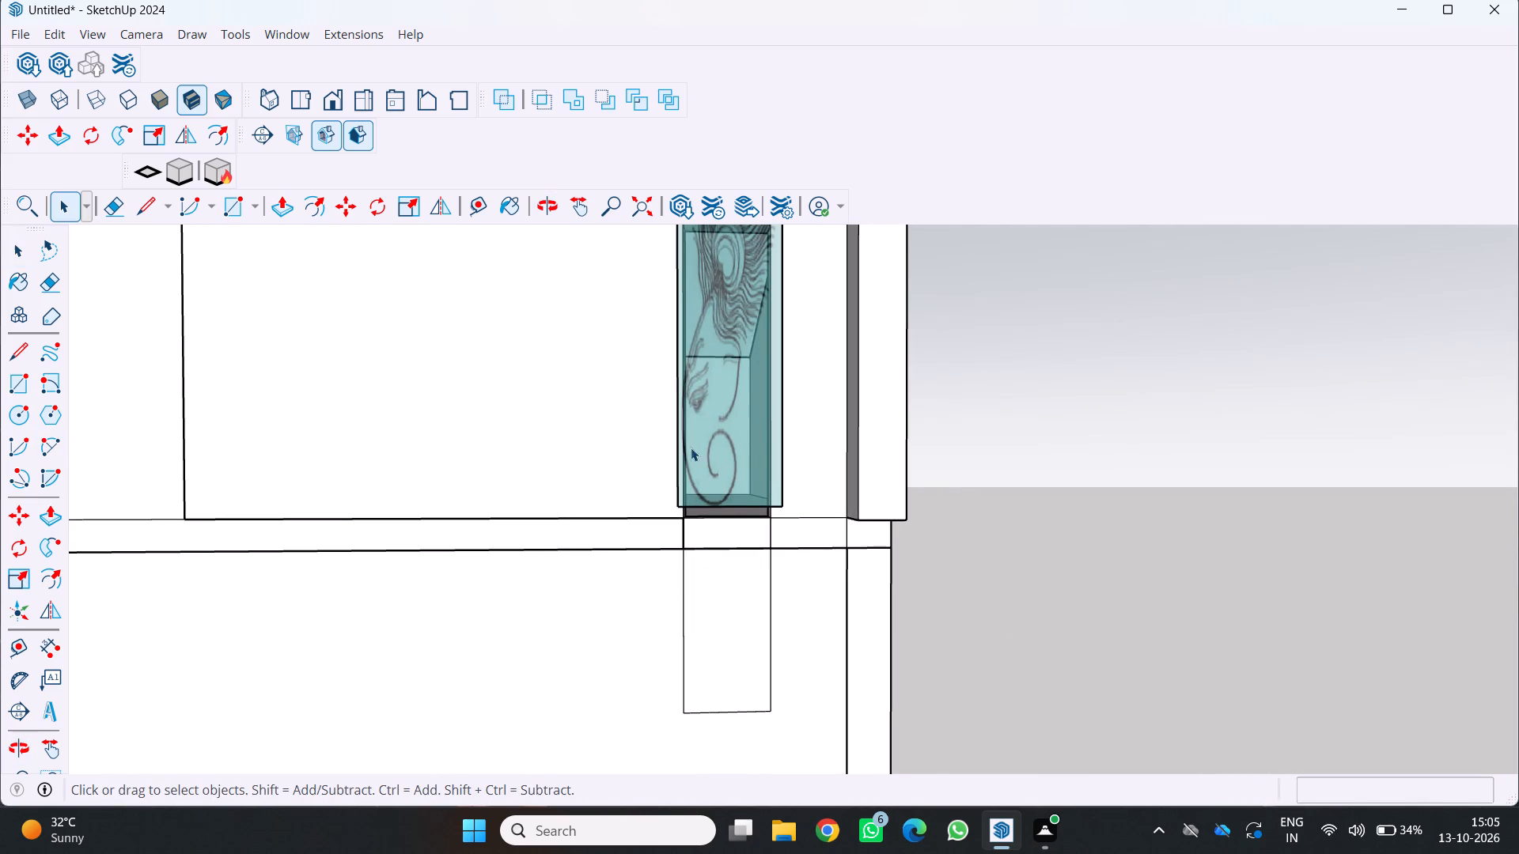
# Move the patterned glass panel down about 2" so its lower edge sits on the window opening's bottom edge.
pyautogui.scroll(6, 690, 447)
pyautogui.click(711, 523)
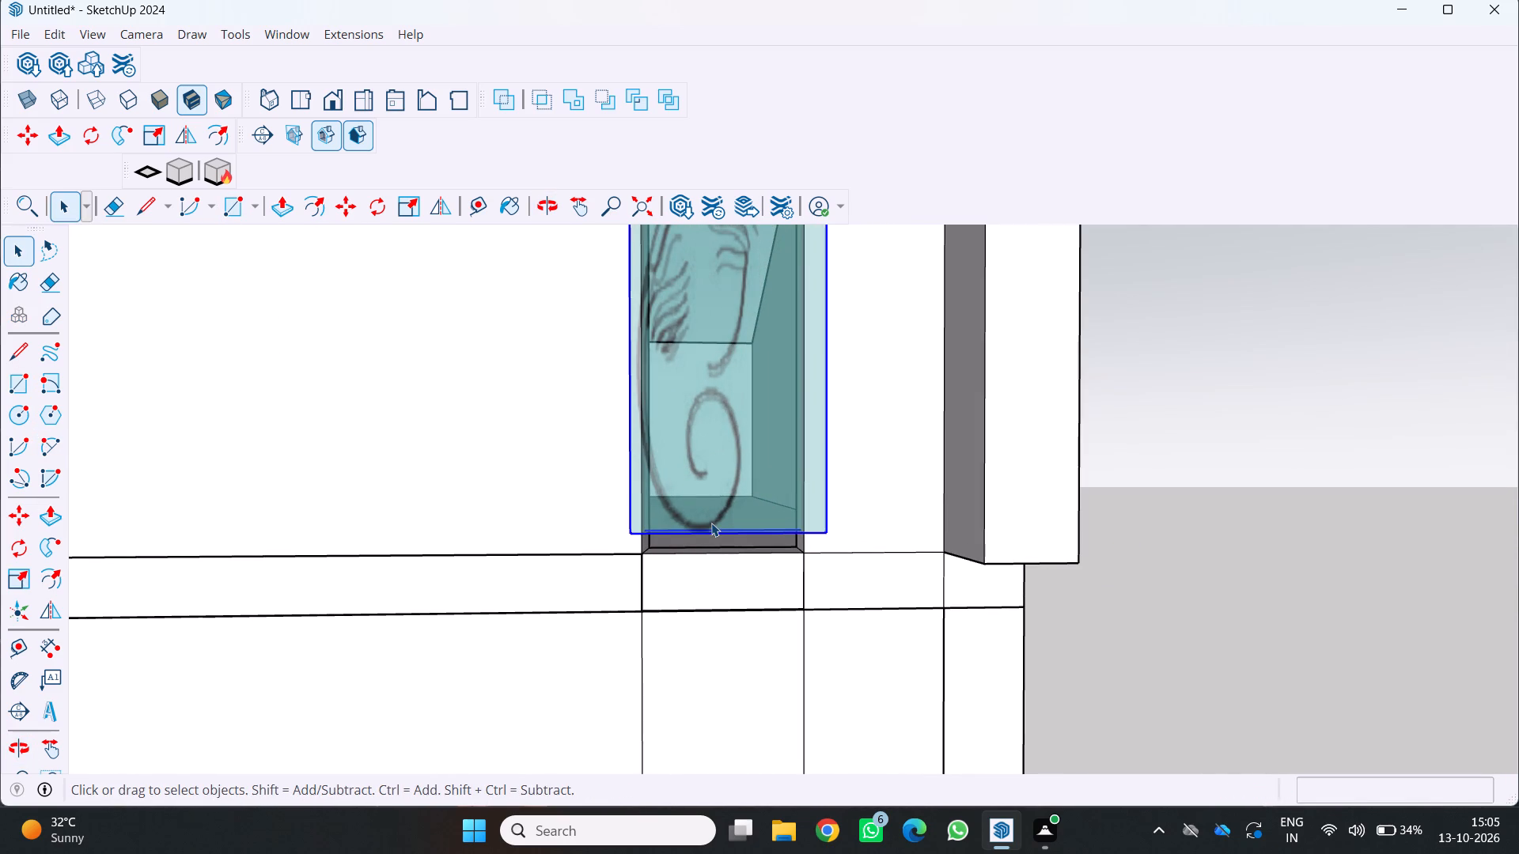
pyautogui.press('m')
pyautogui.scroll(11, 711, 523)
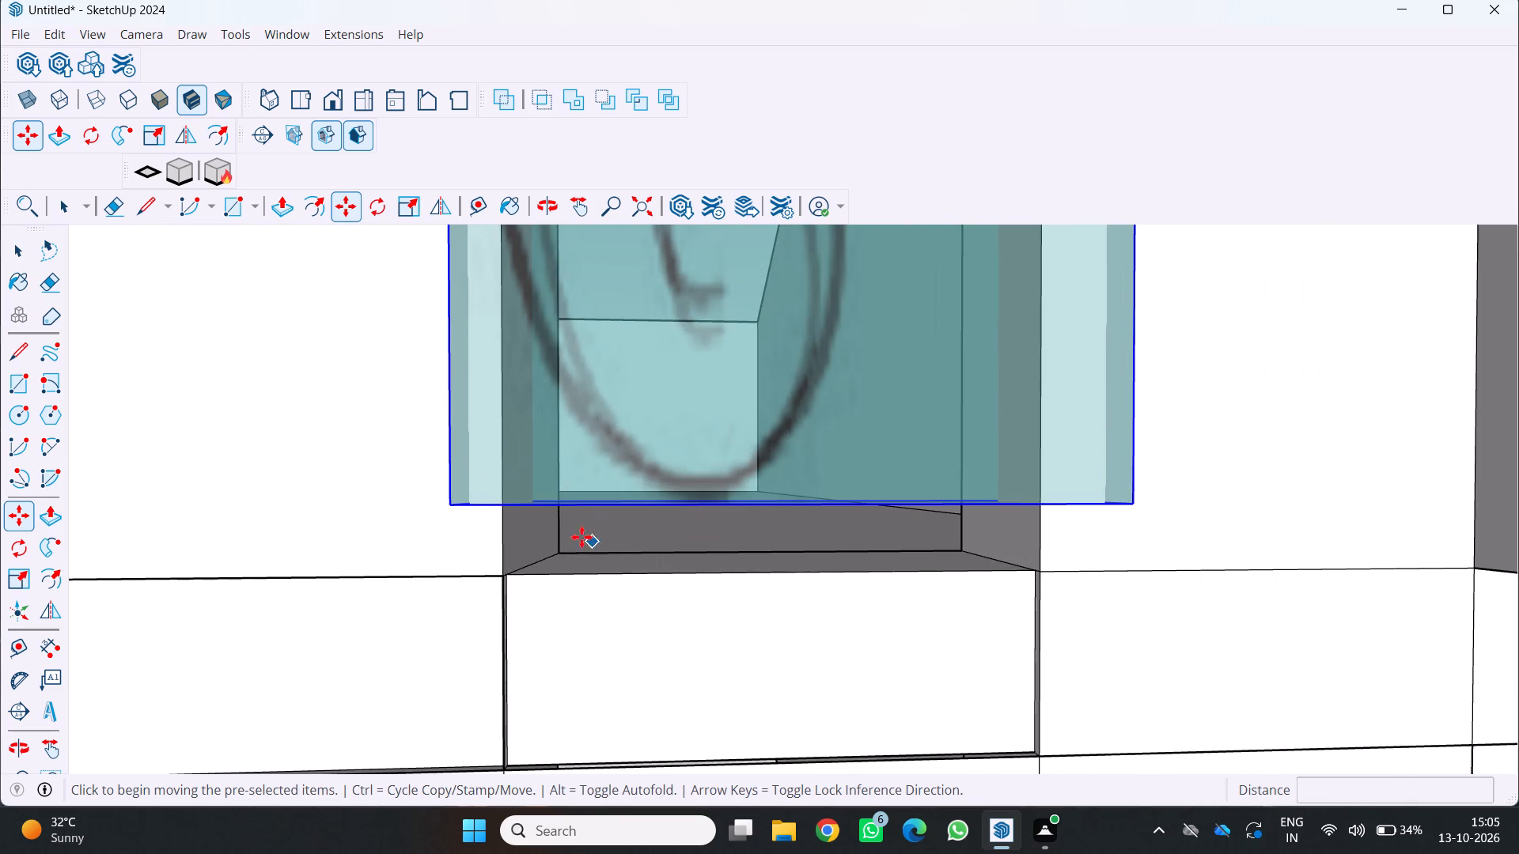
pyautogui.click(532, 500)
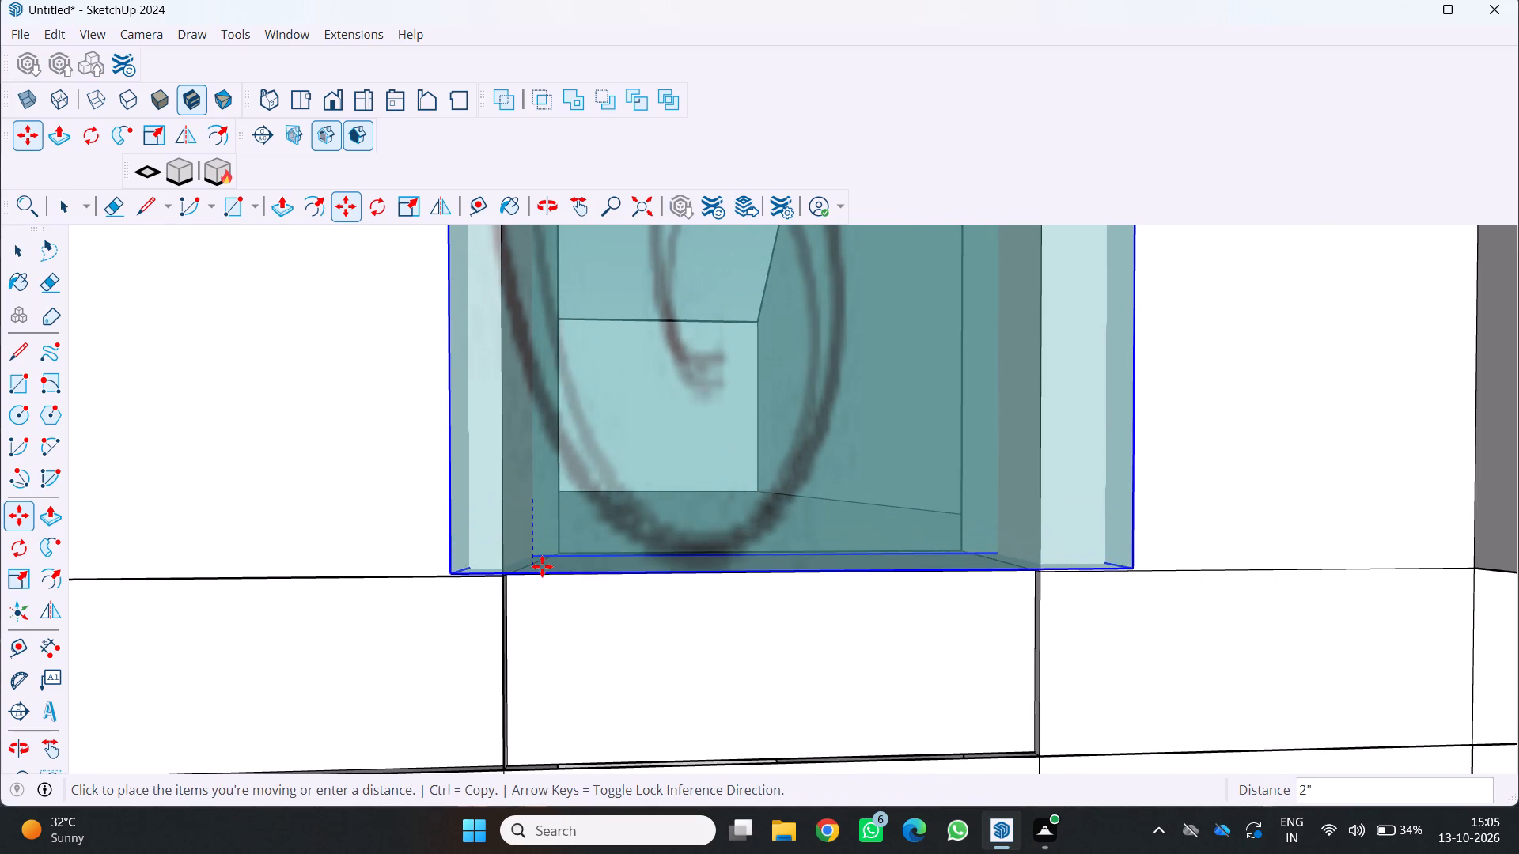
pyautogui.click(542, 566)
pyautogui.press('space')
pyautogui.scroll(-5, 560, 706)
pyautogui.press('space')
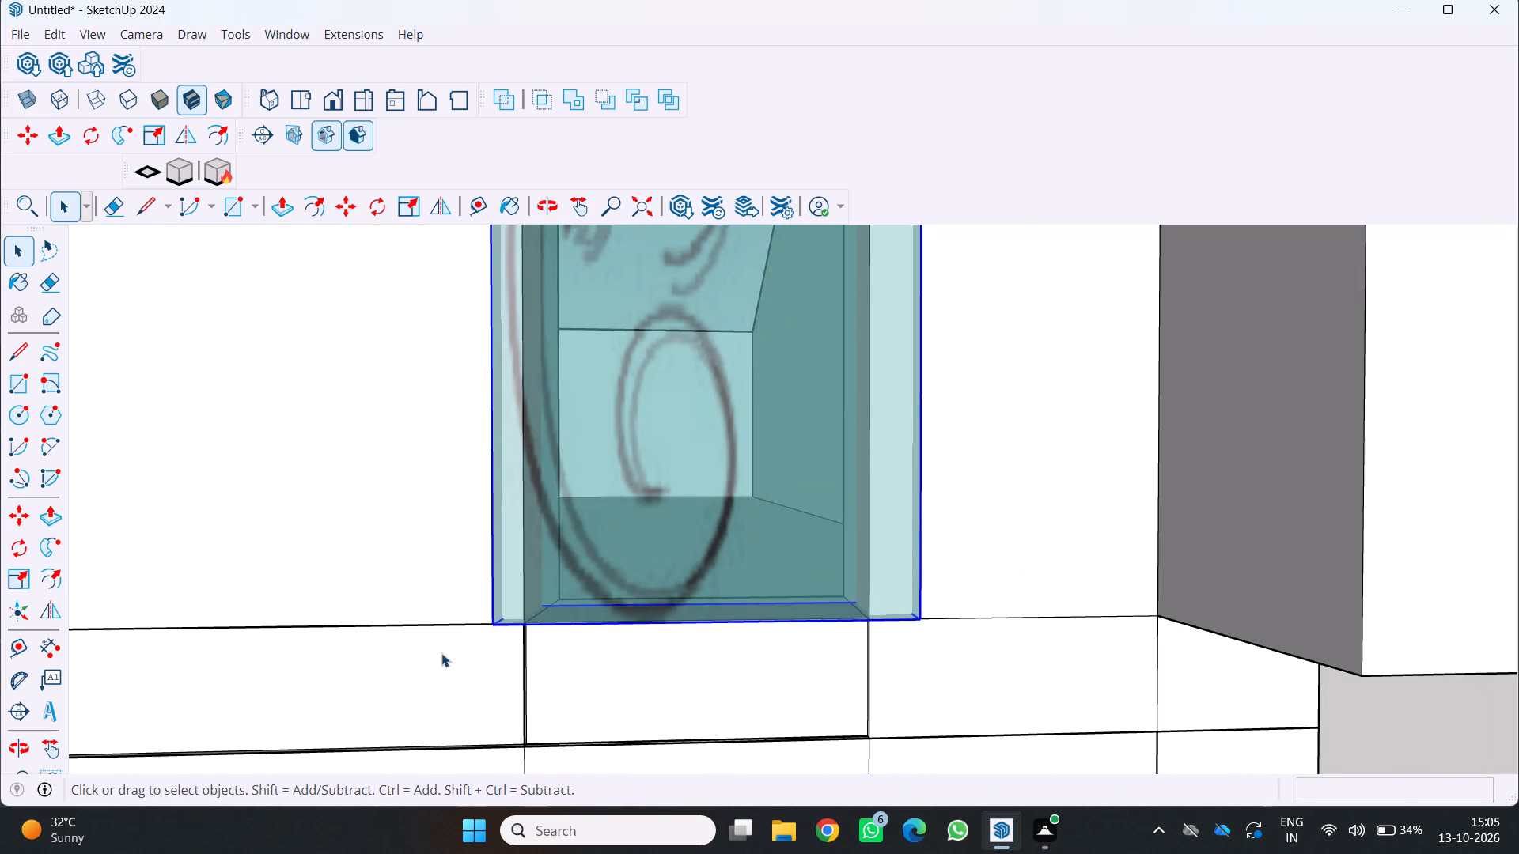
pyautogui.click(441, 659)
pyautogui.scroll(-6, 443, 652)
pyautogui.moveTo(453, 610); pyautogui.dragTo(464, 518, button='middle')
pyautogui.scroll(-10, 464, 518)
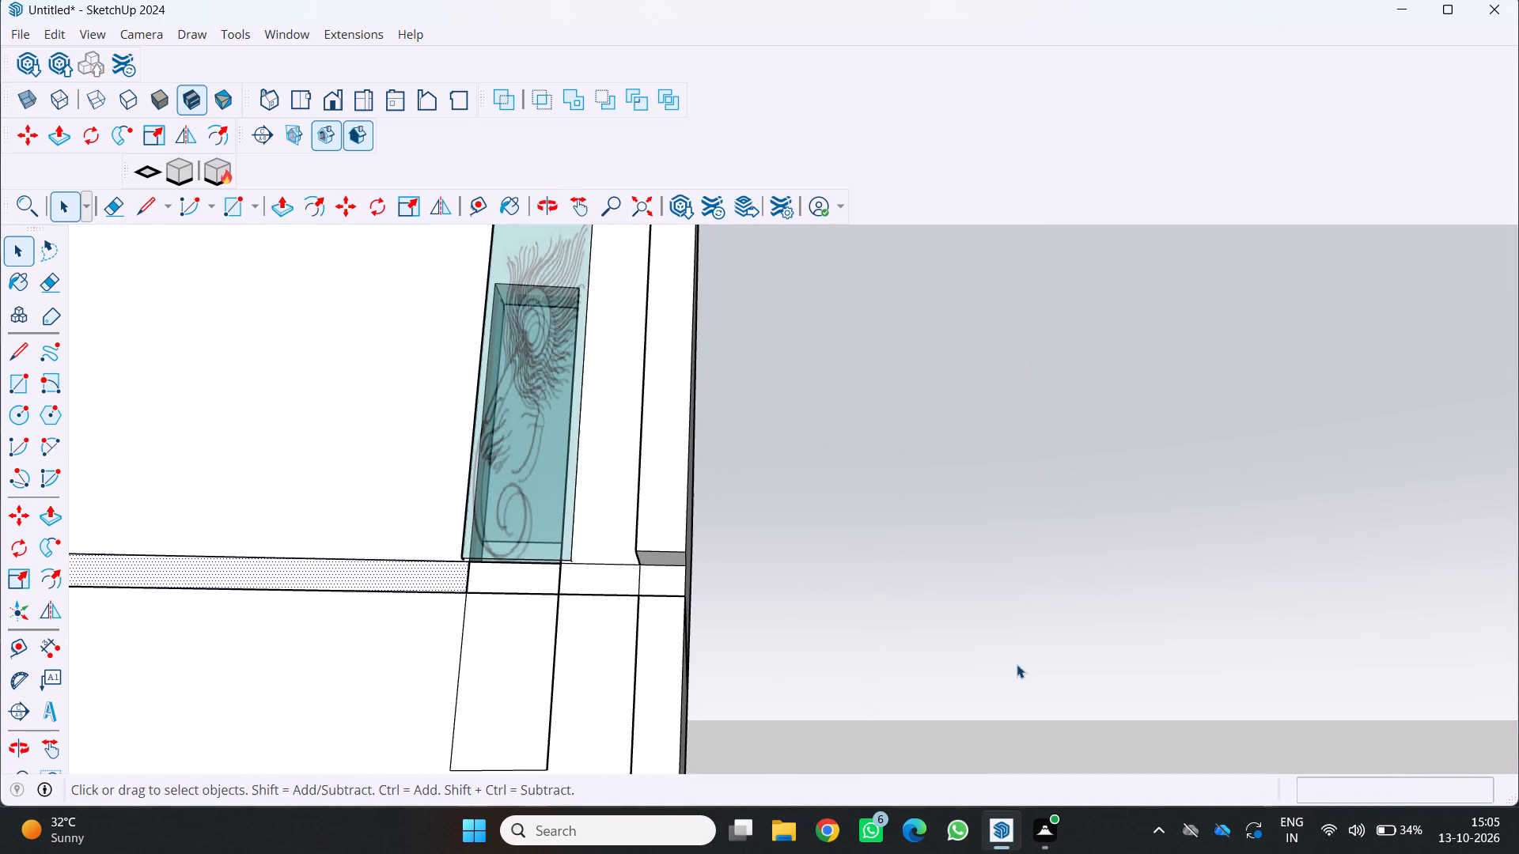
pyautogui.click(1124, 645)
# Scale the glass panel uniformly from its upper corner to about 0.79, matching the top of the window opening.
pyautogui.scroll(-3, 938, 572)
pyautogui.moveTo(941, 572); pyautogui.dragTo(965, 772, button='middle')
pyautogui.press('space')
pyautogui.press('space')
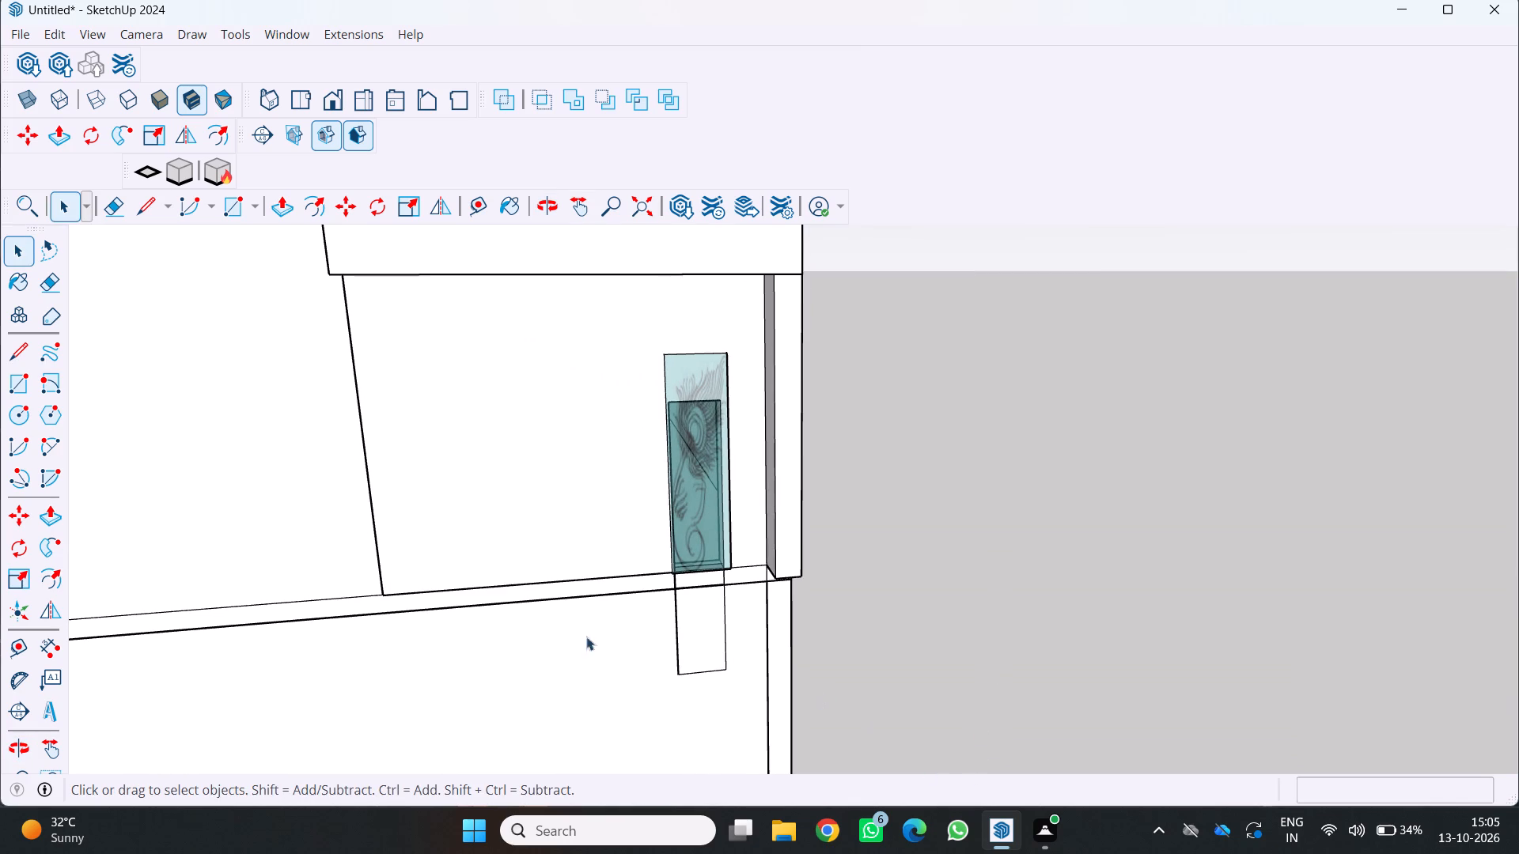
pyautogui.click(1354, 493)
pyautogui.scroll(6, 661, 256)
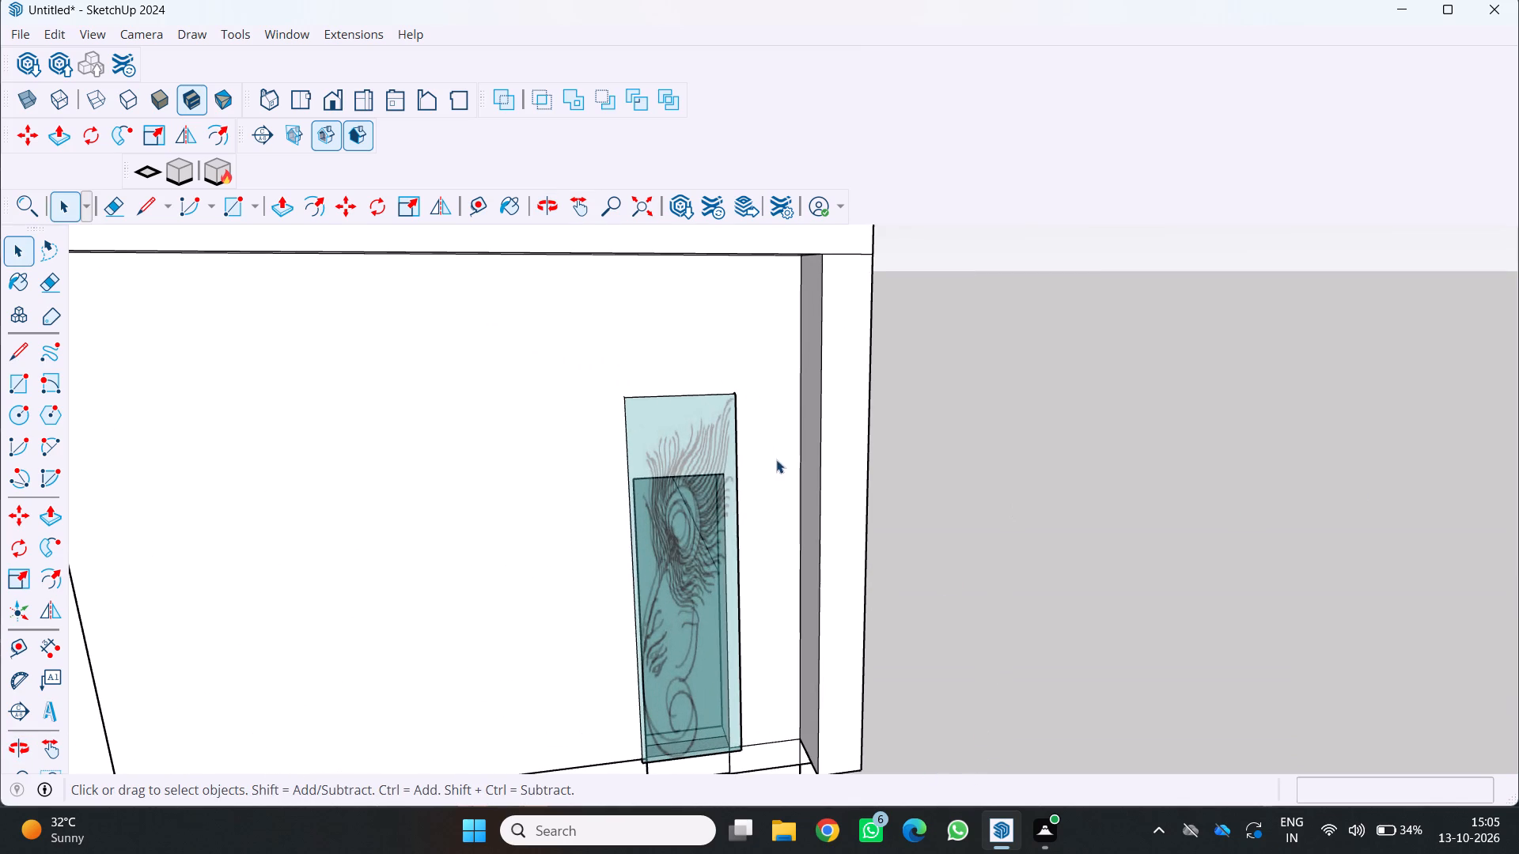
pyautogui.press('m')
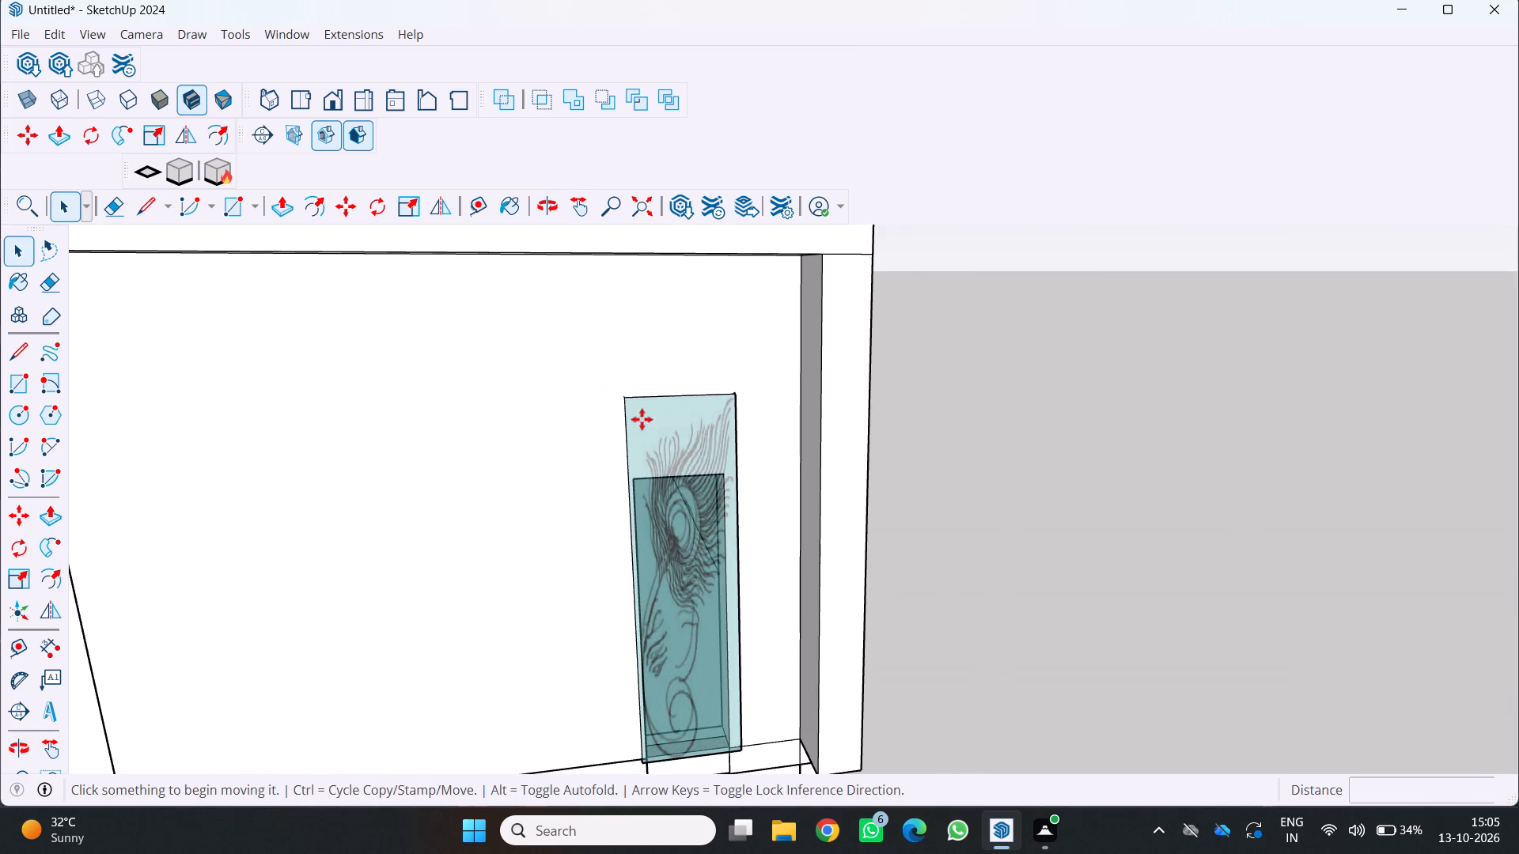
pyautogui.press('s')
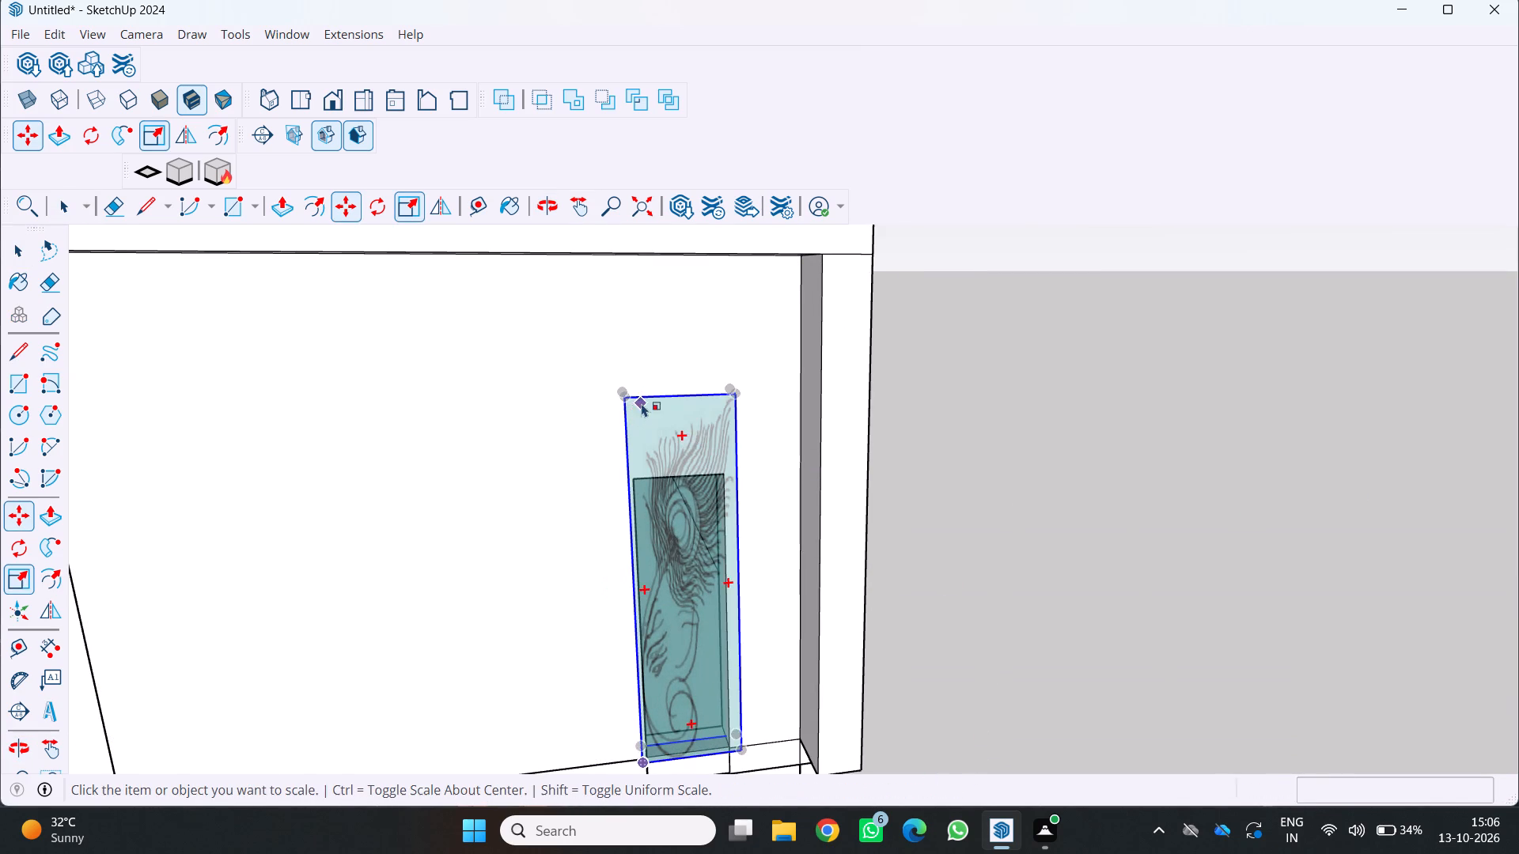
pyautogui.press('s')
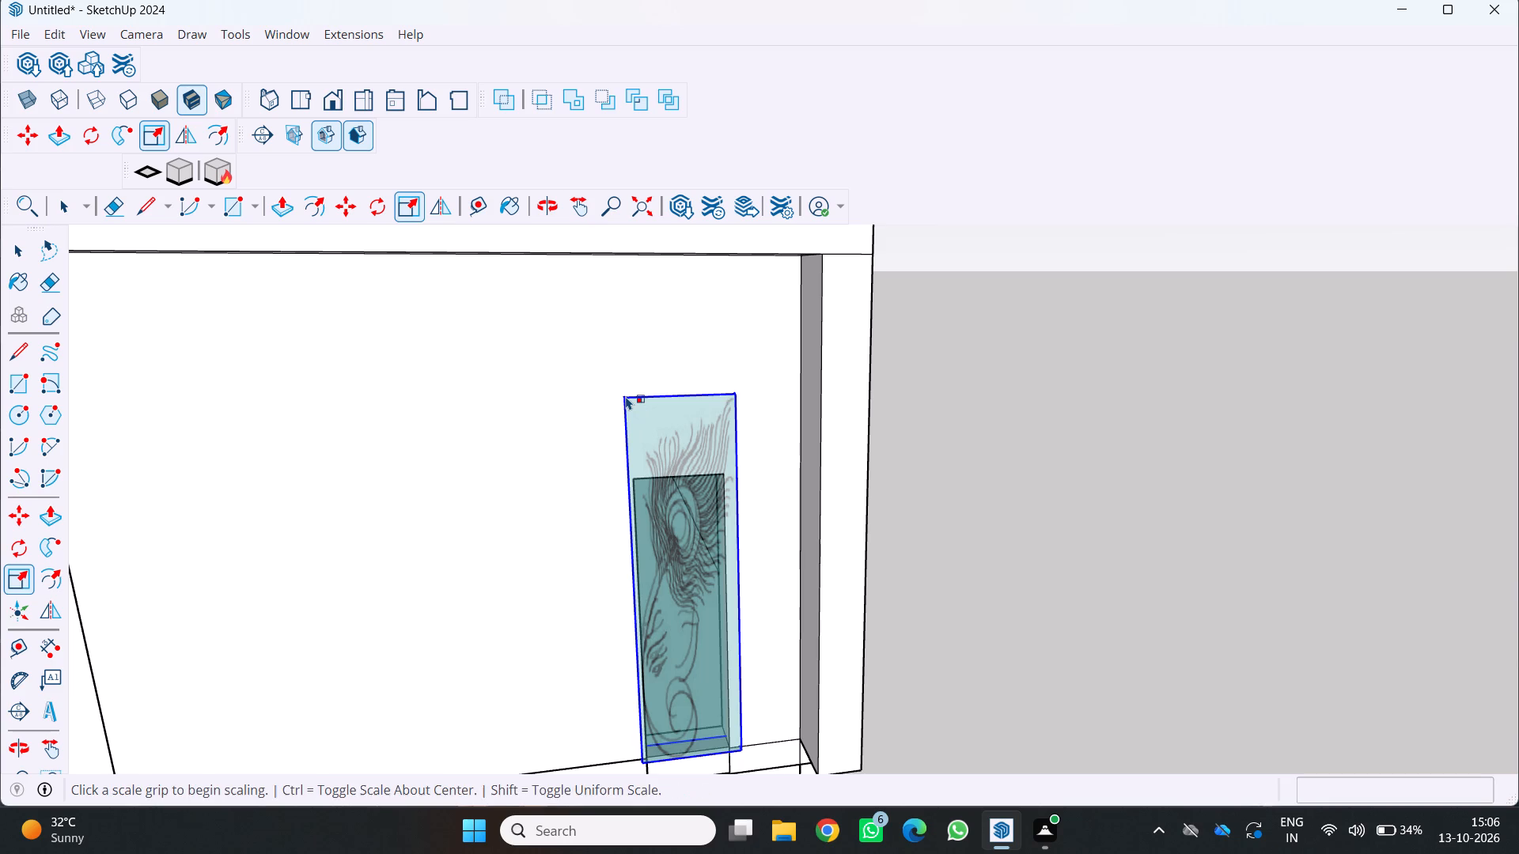
pyautogui.click(626, 396)
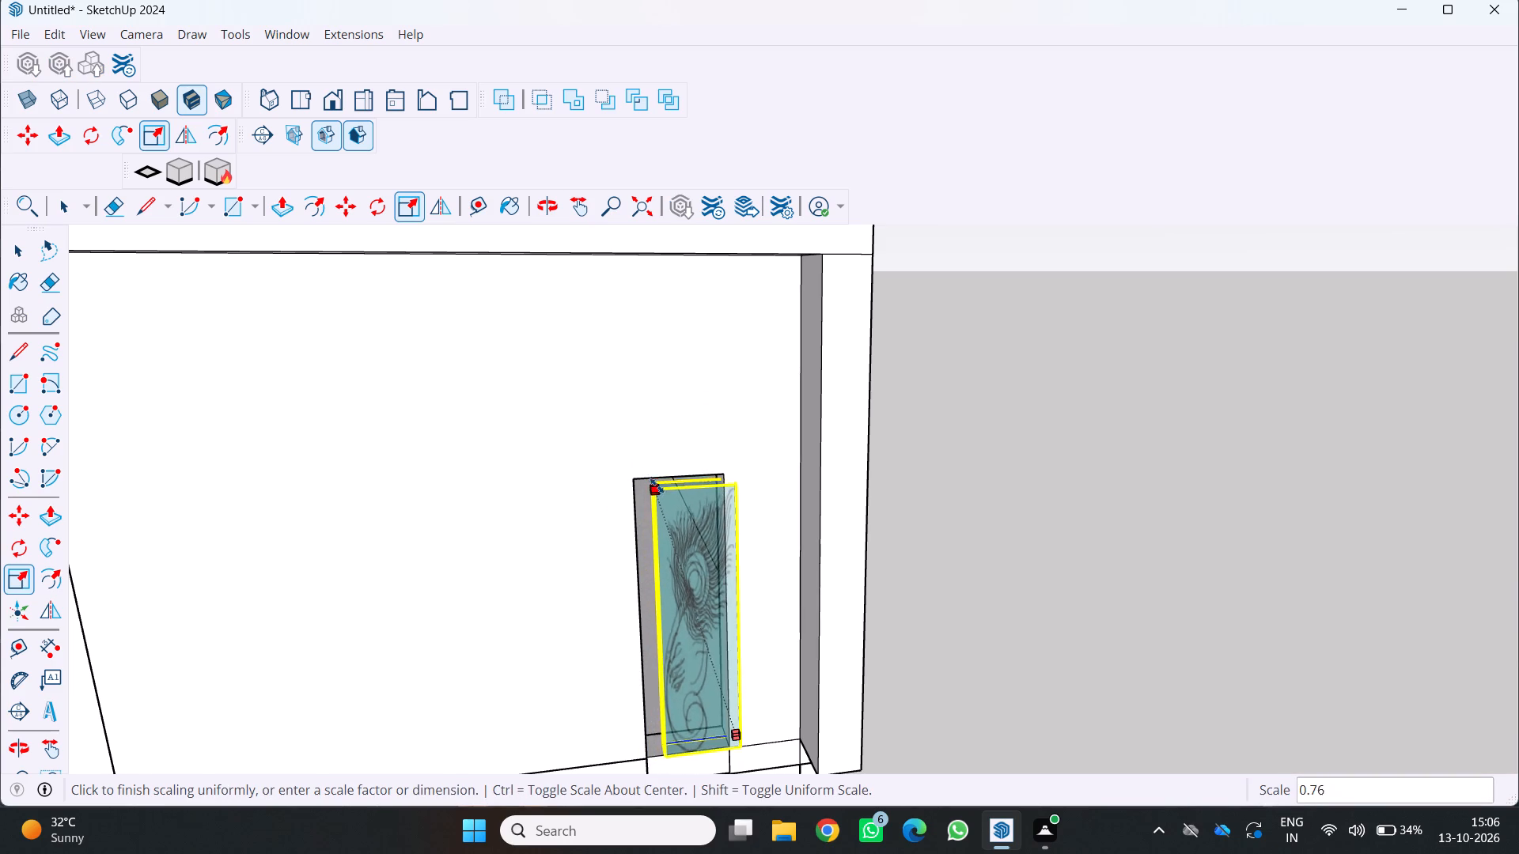
pyautogui.click(652, 477)
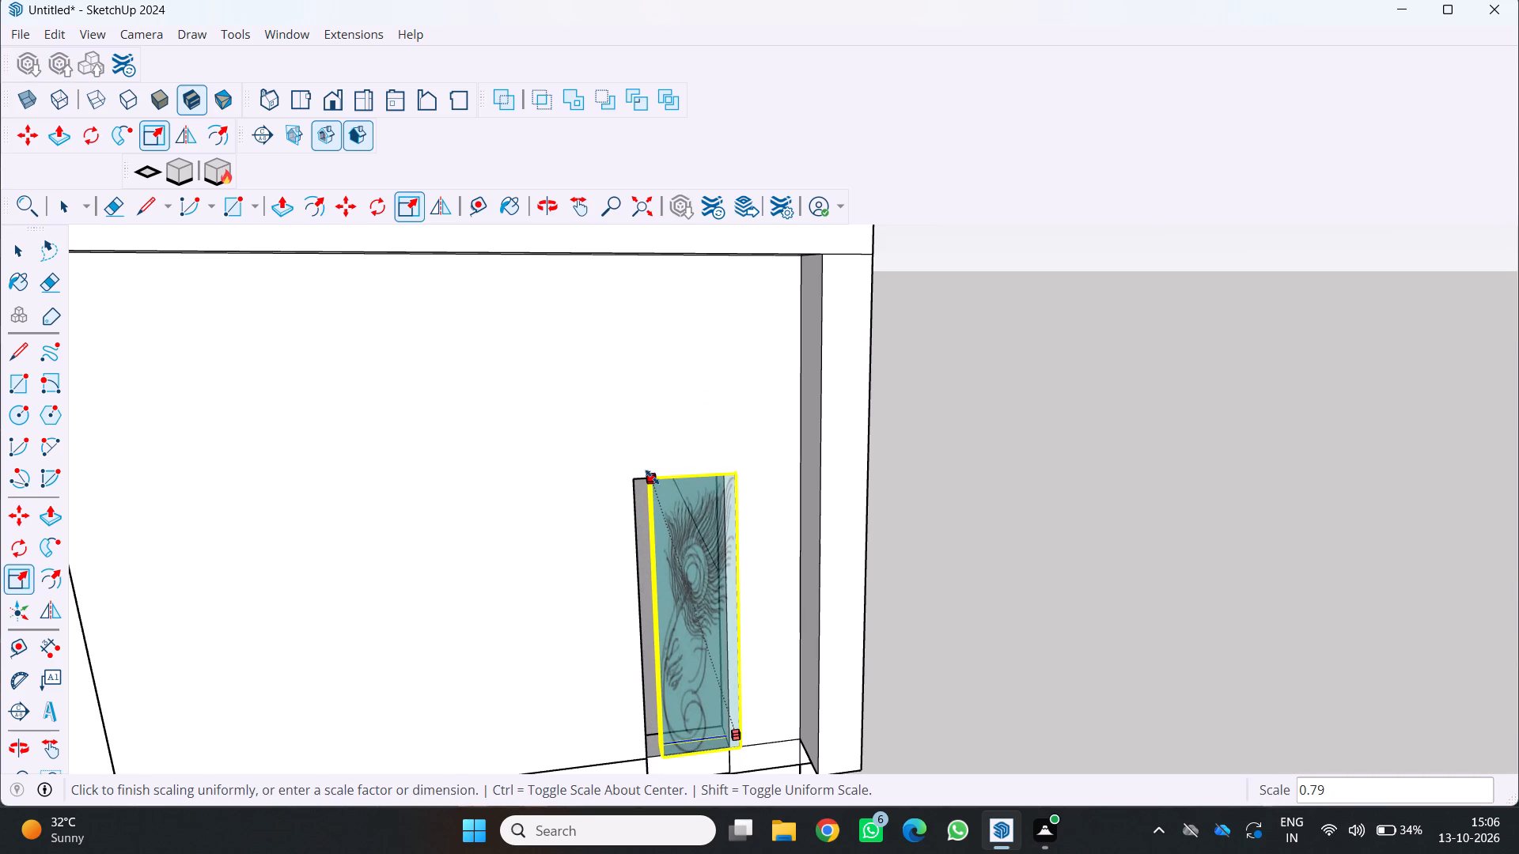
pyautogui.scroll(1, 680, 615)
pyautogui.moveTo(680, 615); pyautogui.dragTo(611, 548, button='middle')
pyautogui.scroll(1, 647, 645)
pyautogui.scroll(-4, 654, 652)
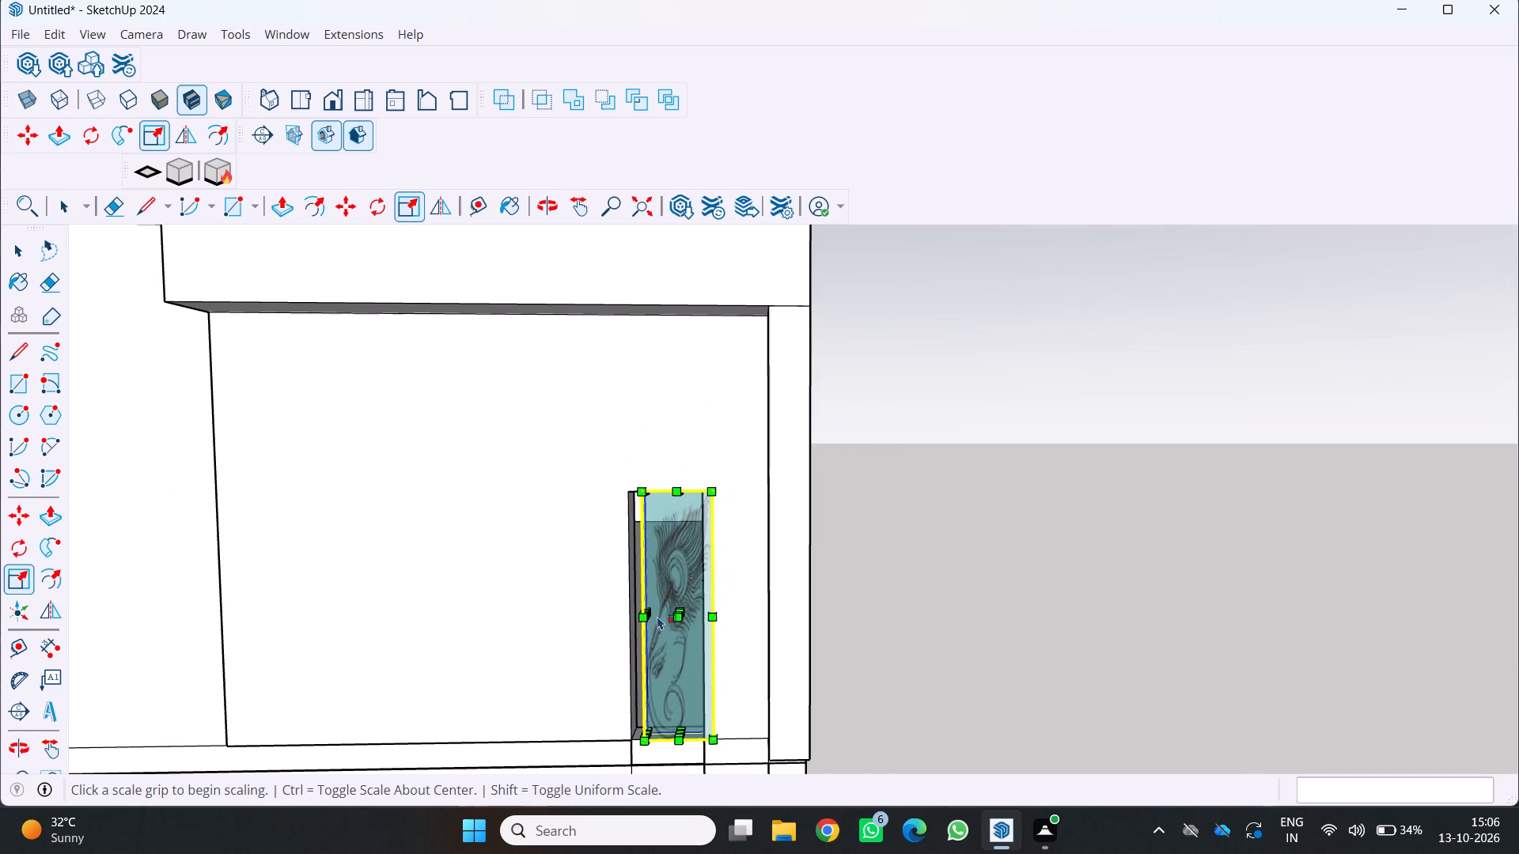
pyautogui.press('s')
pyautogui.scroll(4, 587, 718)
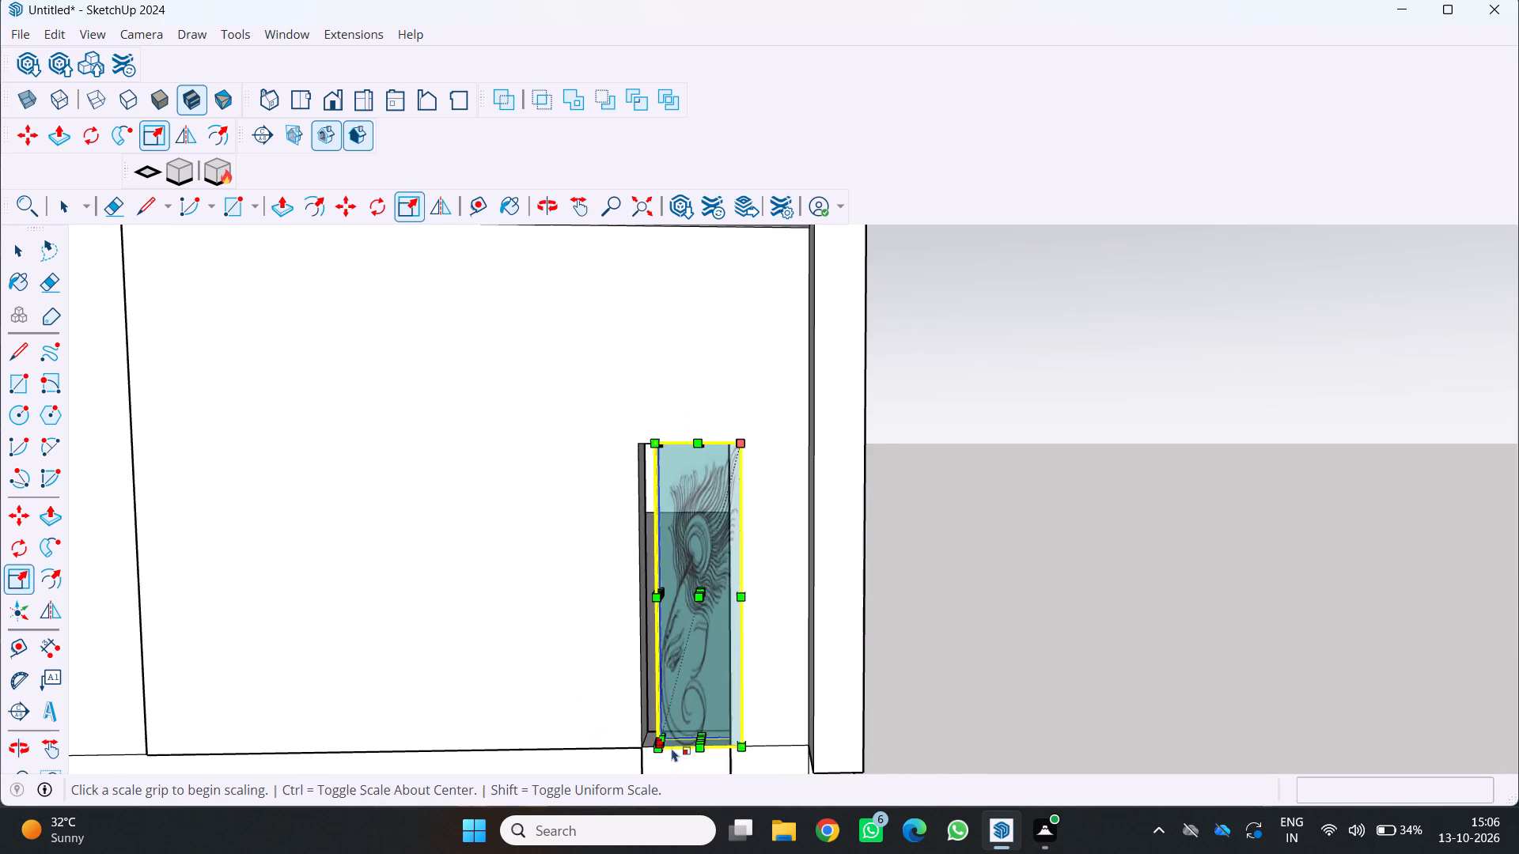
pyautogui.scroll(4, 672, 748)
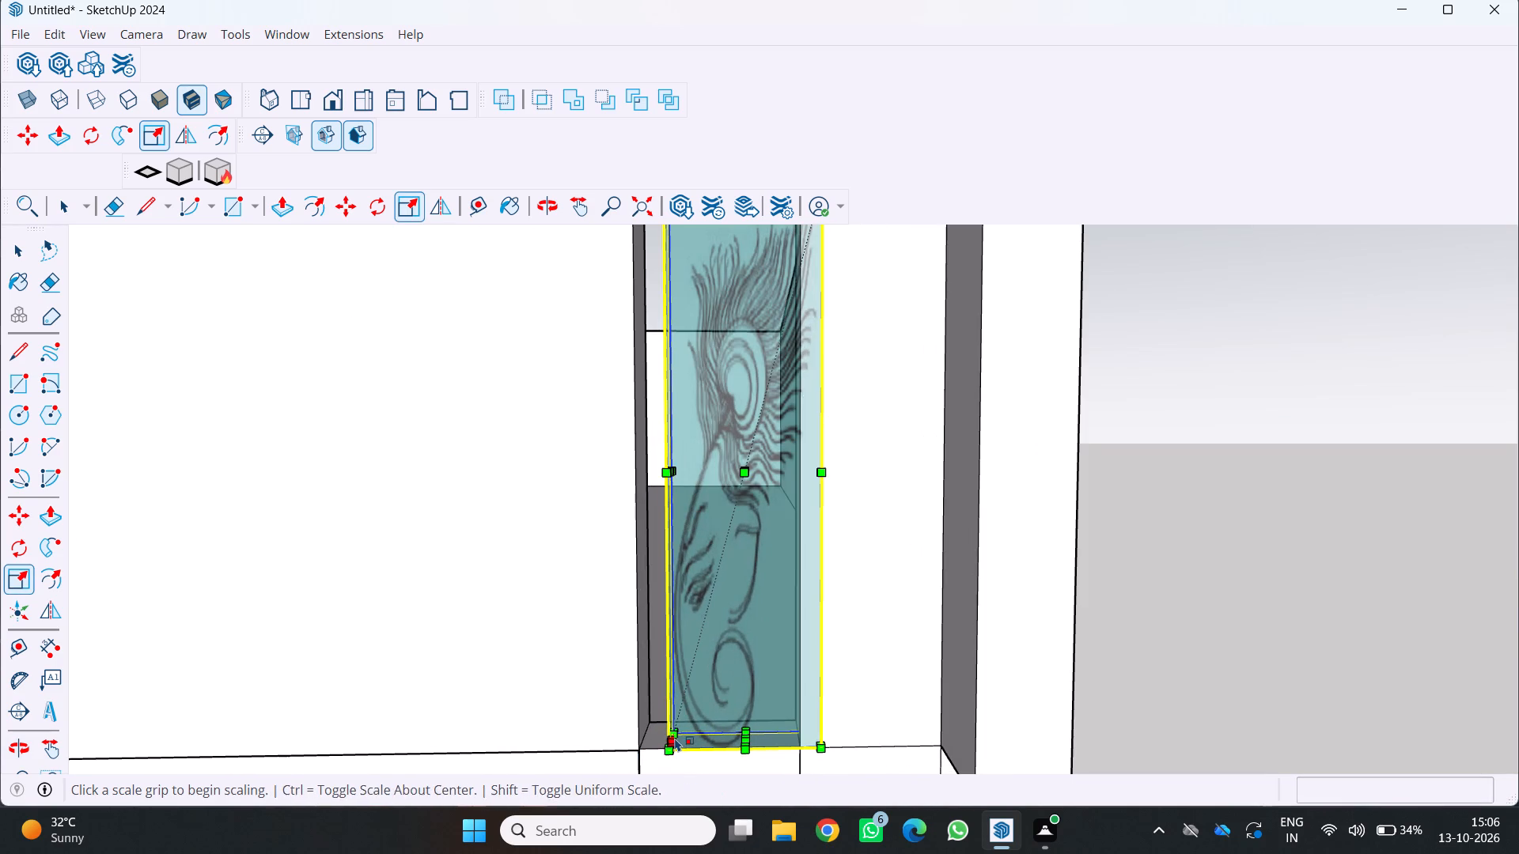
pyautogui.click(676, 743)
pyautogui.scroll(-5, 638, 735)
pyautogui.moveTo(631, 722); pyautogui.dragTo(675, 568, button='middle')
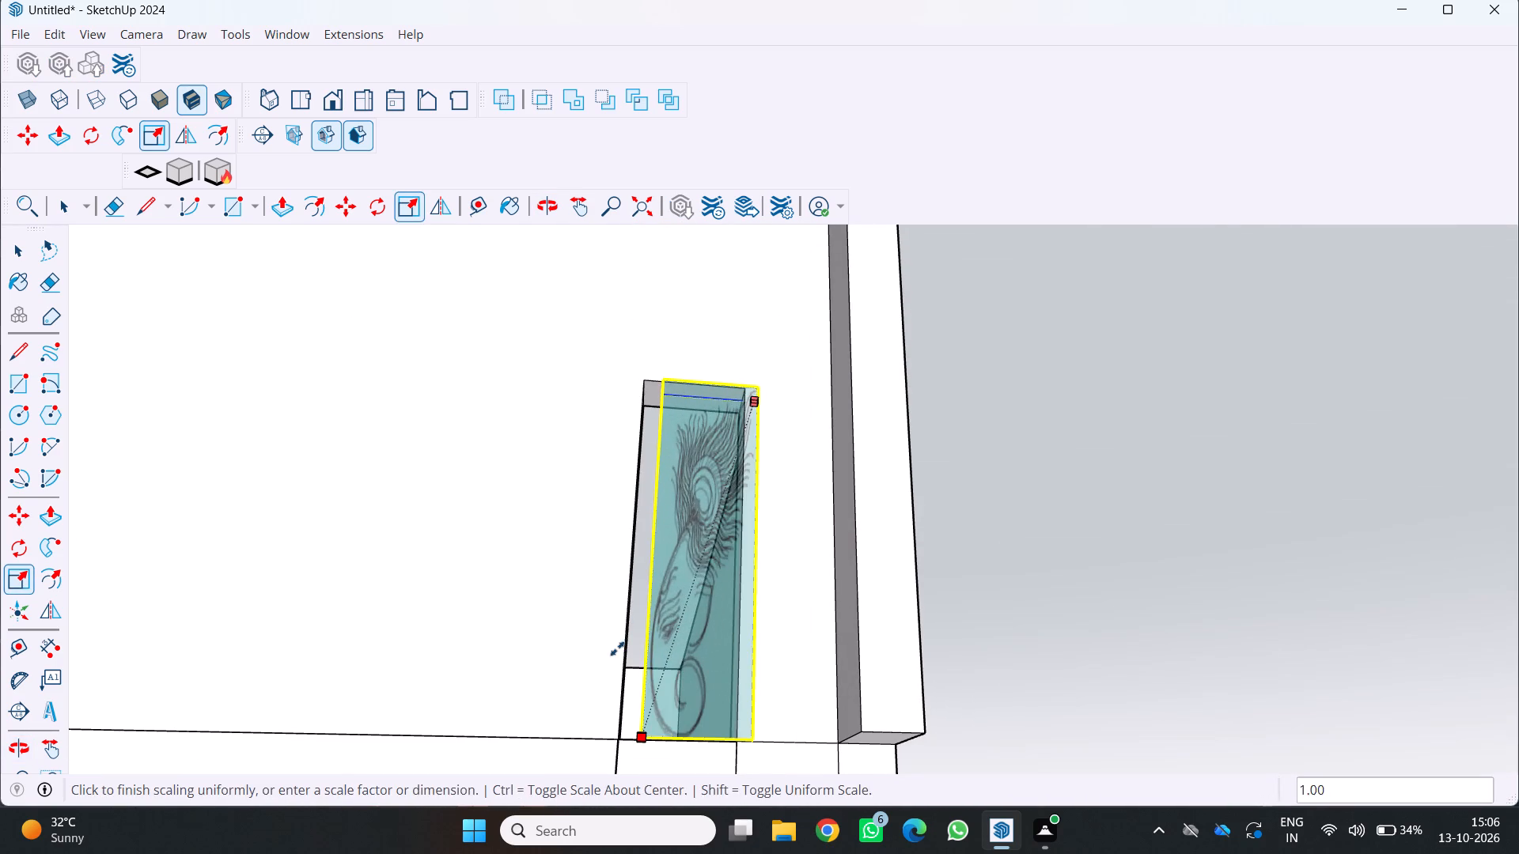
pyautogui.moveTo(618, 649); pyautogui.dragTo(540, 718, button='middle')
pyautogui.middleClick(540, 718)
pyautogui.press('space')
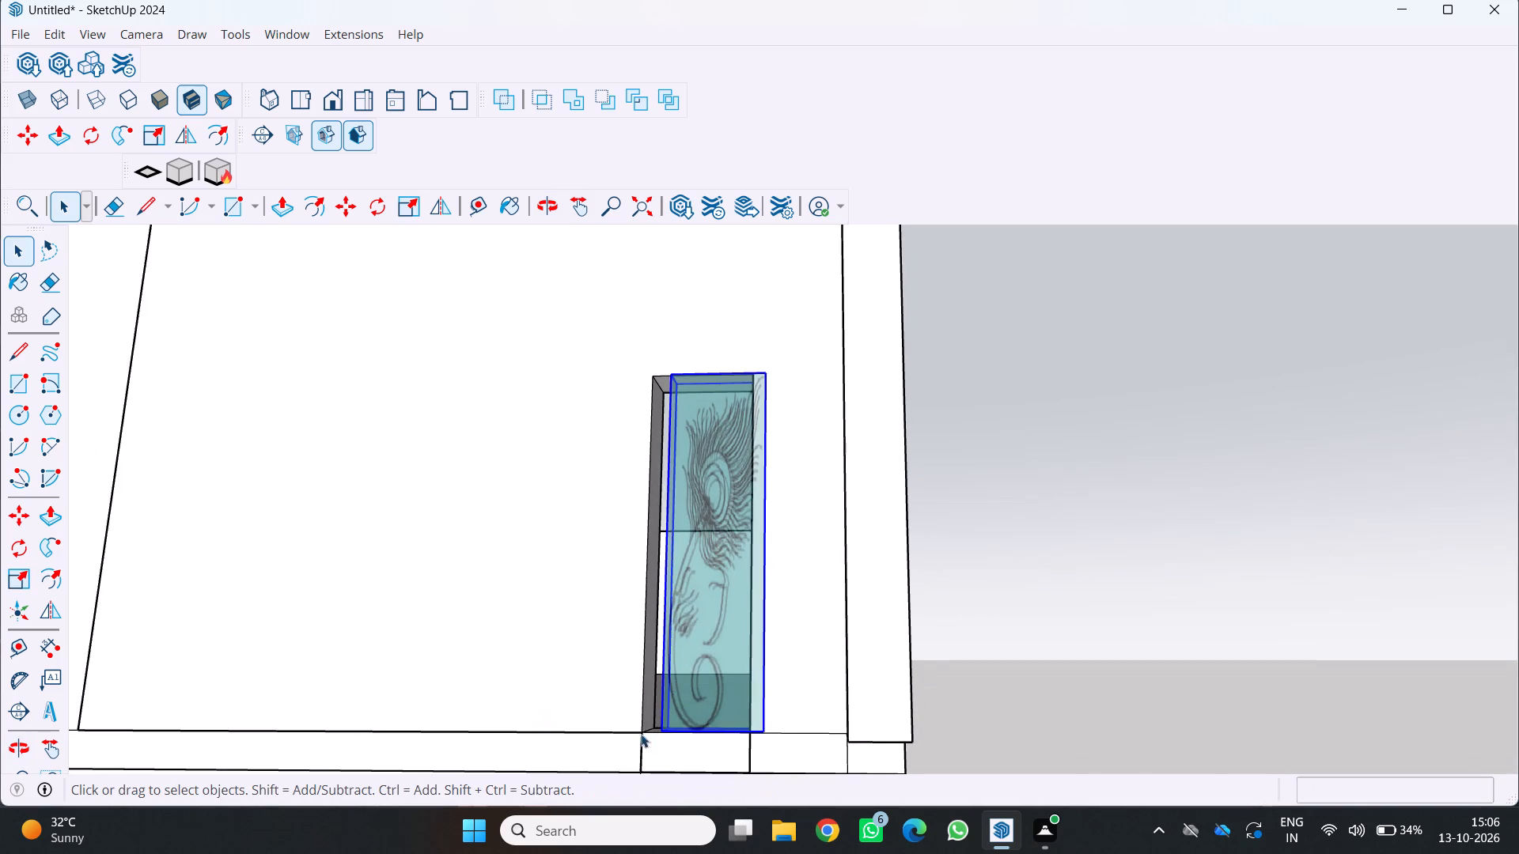
# Move the patterned glass panel sideways about 2 3/8" so its width lines up with the window opening.
pyautogui.scroll(8, 652, 739)
pyautogui.press('m')
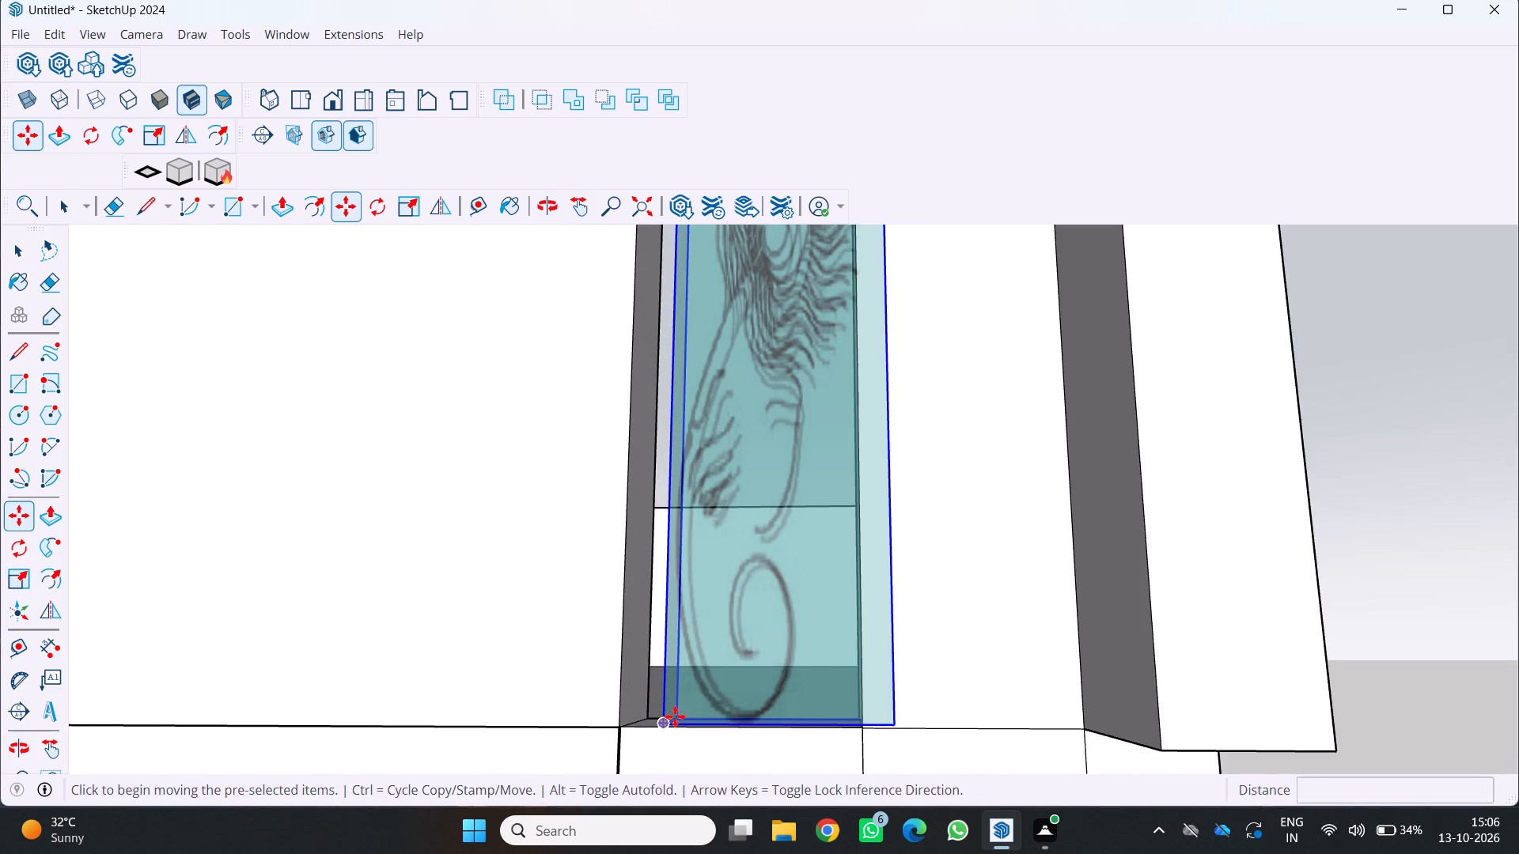
pyautogui.click(657, 721)
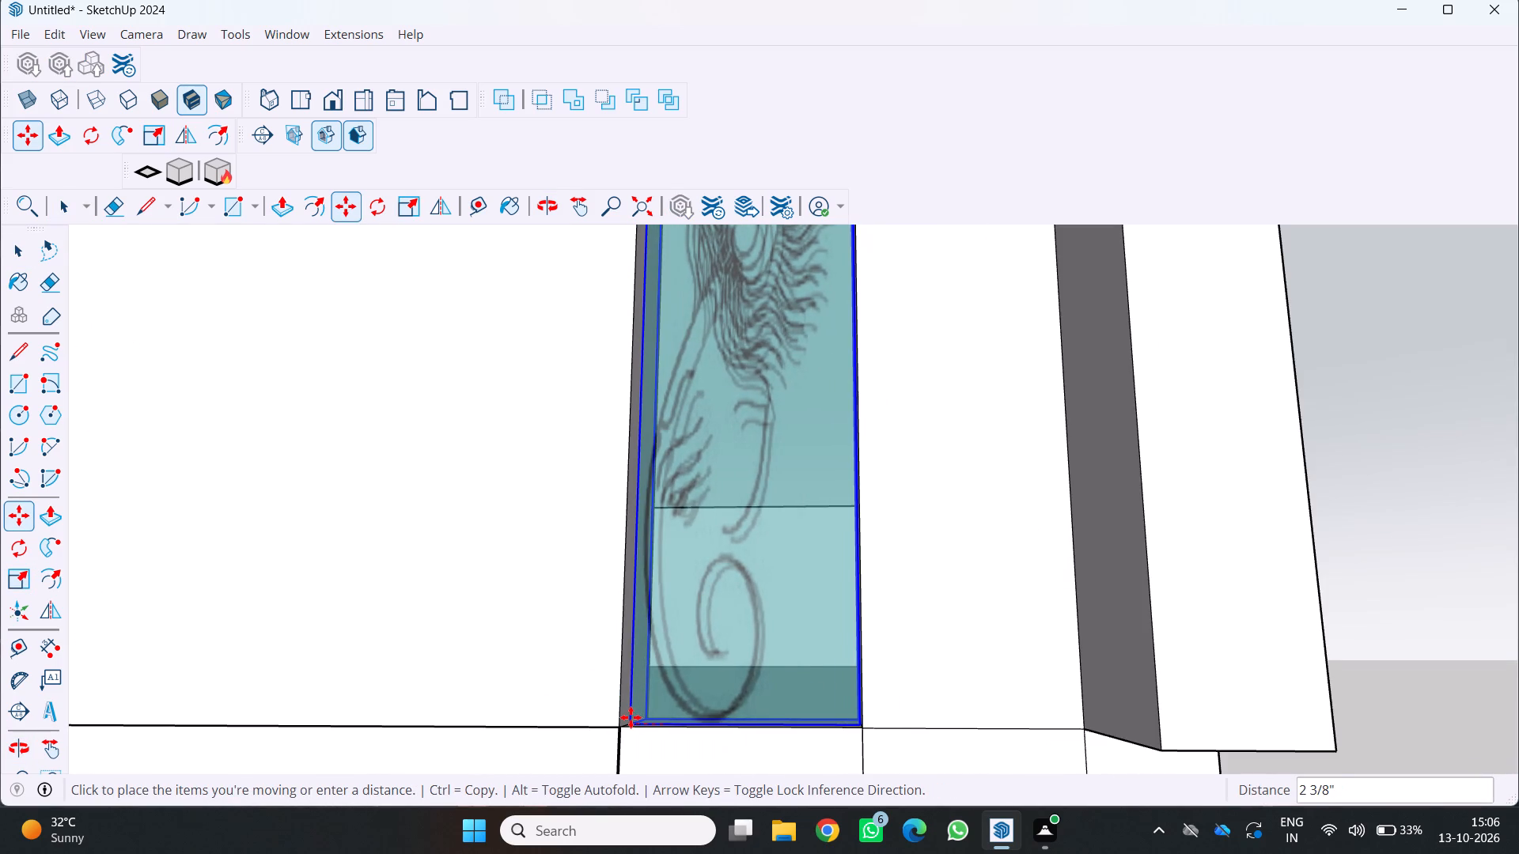
pyautogui.click(631, 717)
pyautogui.scroll(-5, 638, 717)
pyautogui.press('space')
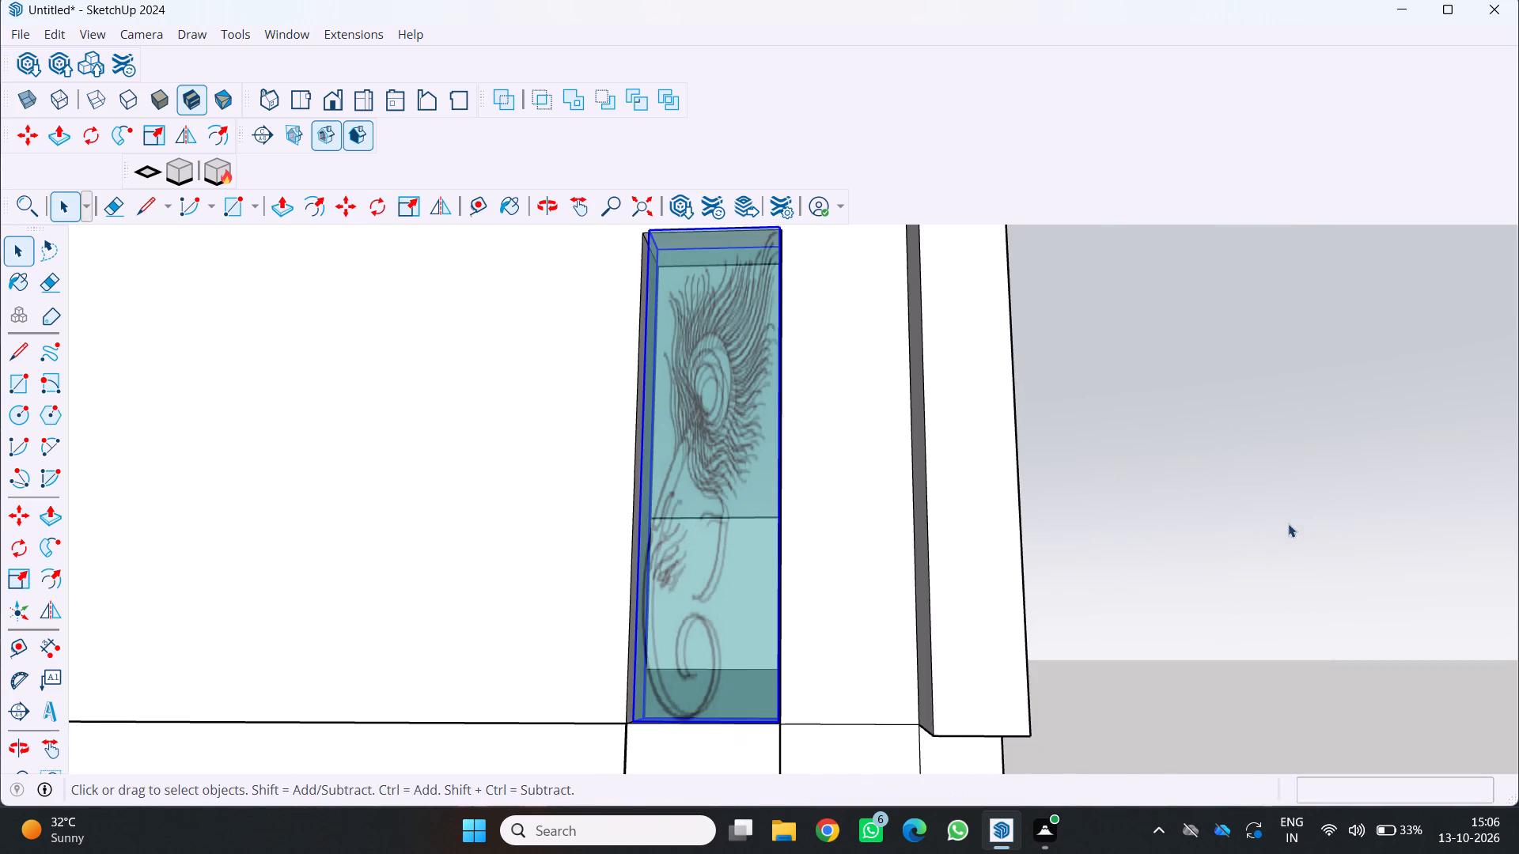
pyautogui.click(1172, 620)
# Move the glass panel about 11/16" by its lower corner onto the window opening's lower corner endpoint.
pyautogui.scroll(-2, 1165, 590)
pyautogui.moveTo(1165, 590); pyautogui.dragTo(1143, 768, button='middle')
pyautogui.scroll(4, 869, 168)
pyautogui.scroll(7, 987, 549)
pyautogui.moveTo(920, 340); pyautogui.dragTo(950, 414, button='middle')
pyautogui.scroll(-6, 950, 414)
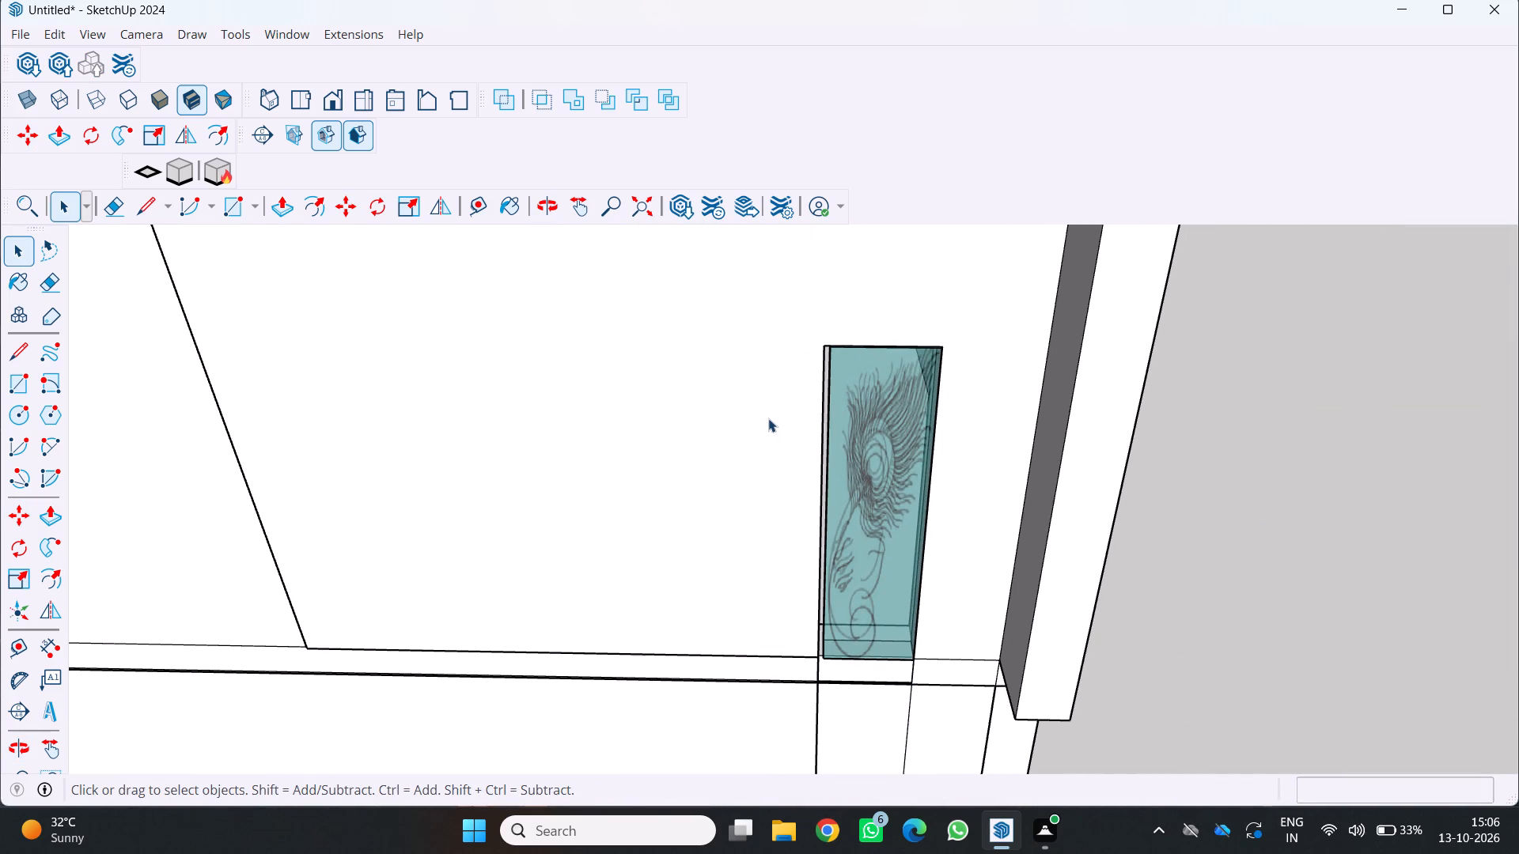
pyautogui.scroll(-2, 771, 418)
pyautogui.moveTo(771, 418); pyautogui.dragTo(713, 289, button='middle')
pyautogui.scroll(3, 928, 853)
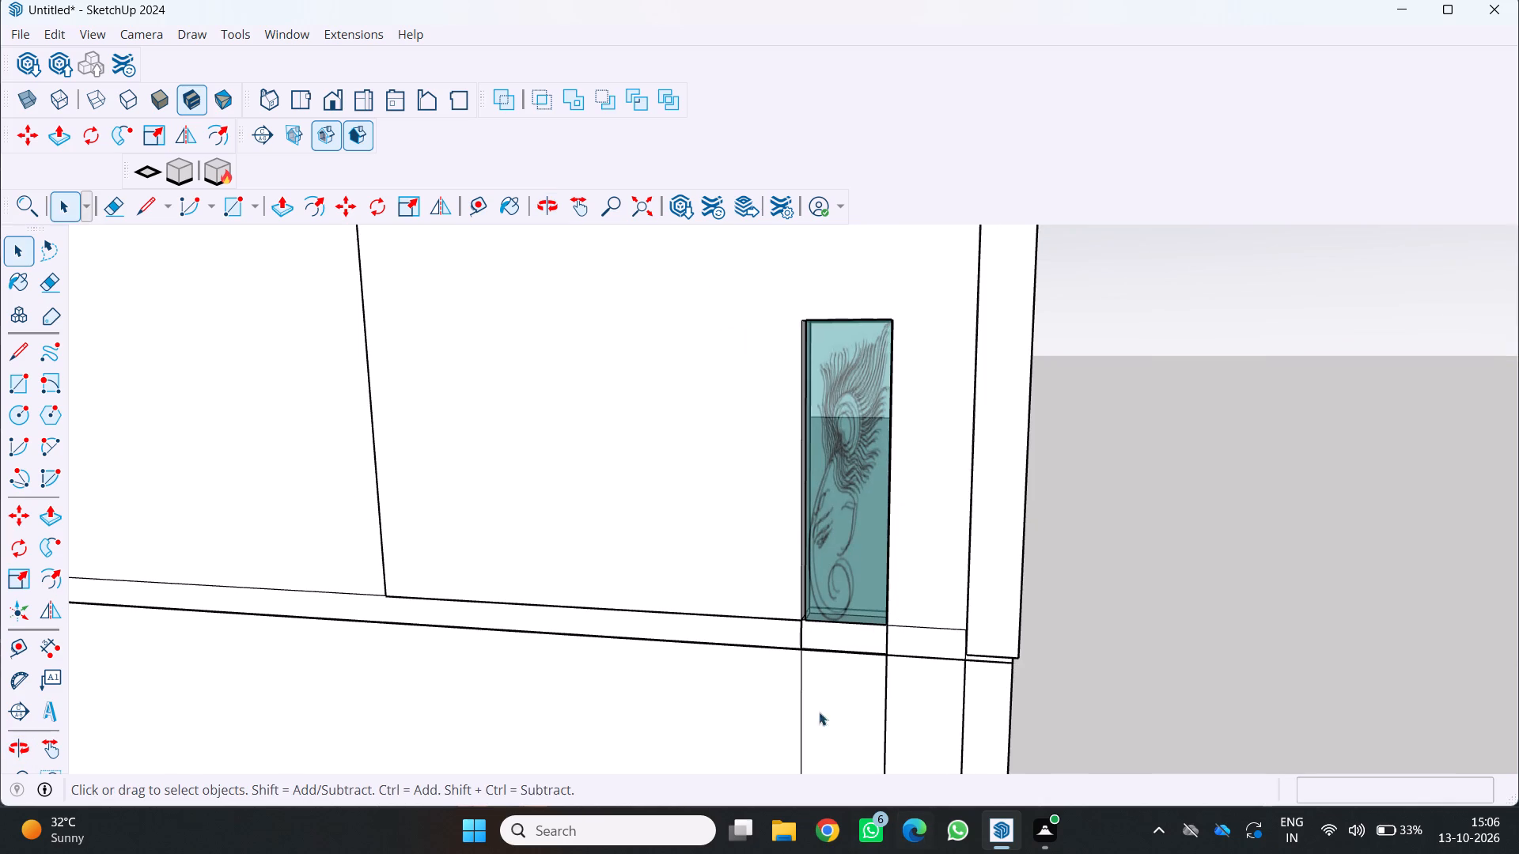
pyautogui.scroll(5, 850, 561)
pyautogui.moveTo(910, 731); pyautogui.dragTo(809, 537, button='middle')
pyautogui.scroll(8, 936, 656)
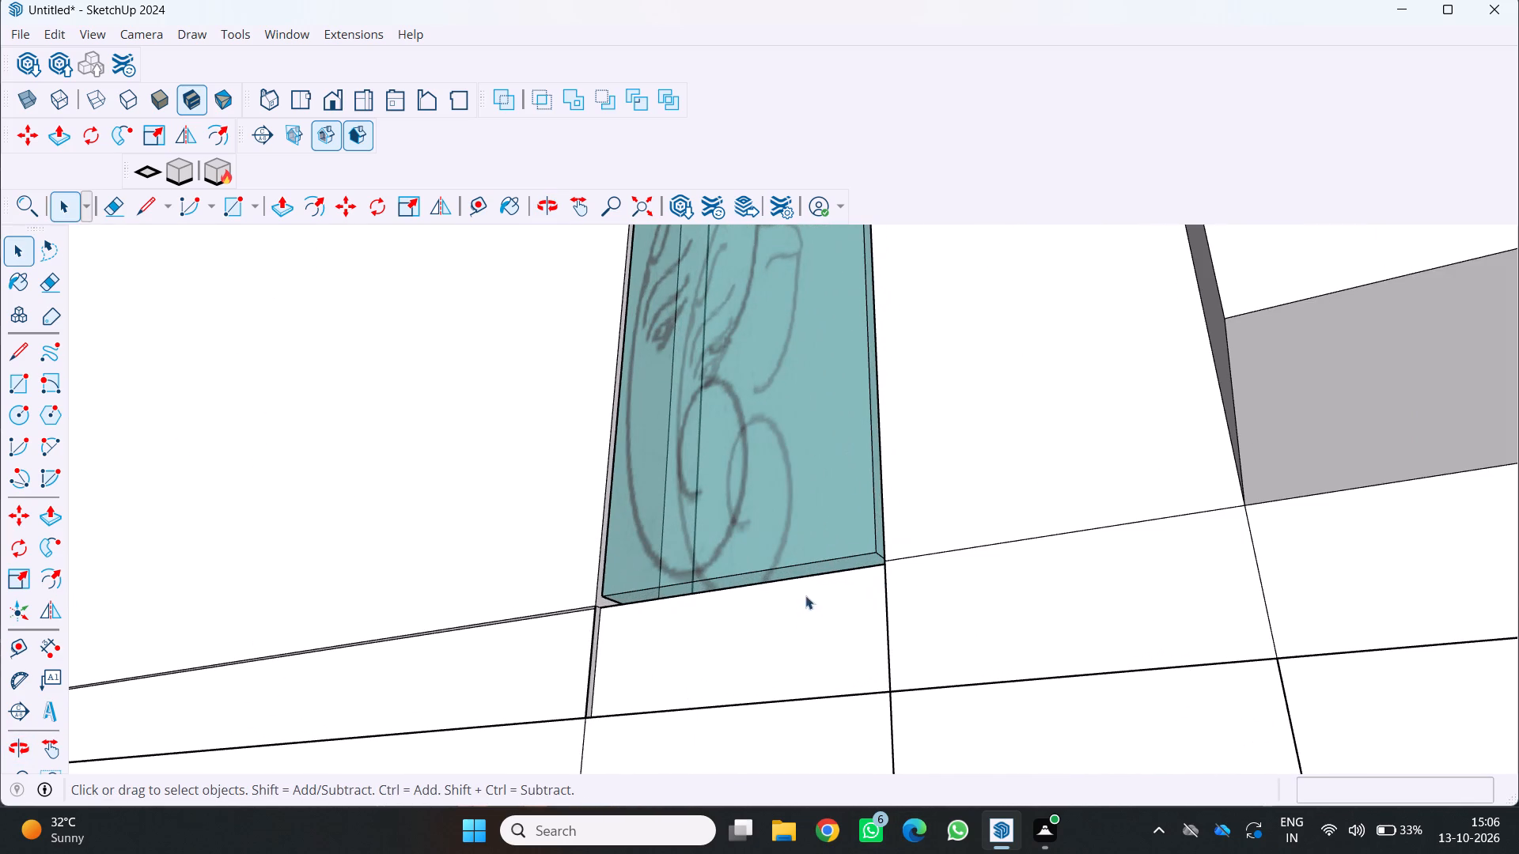
pyautogui.press('m')
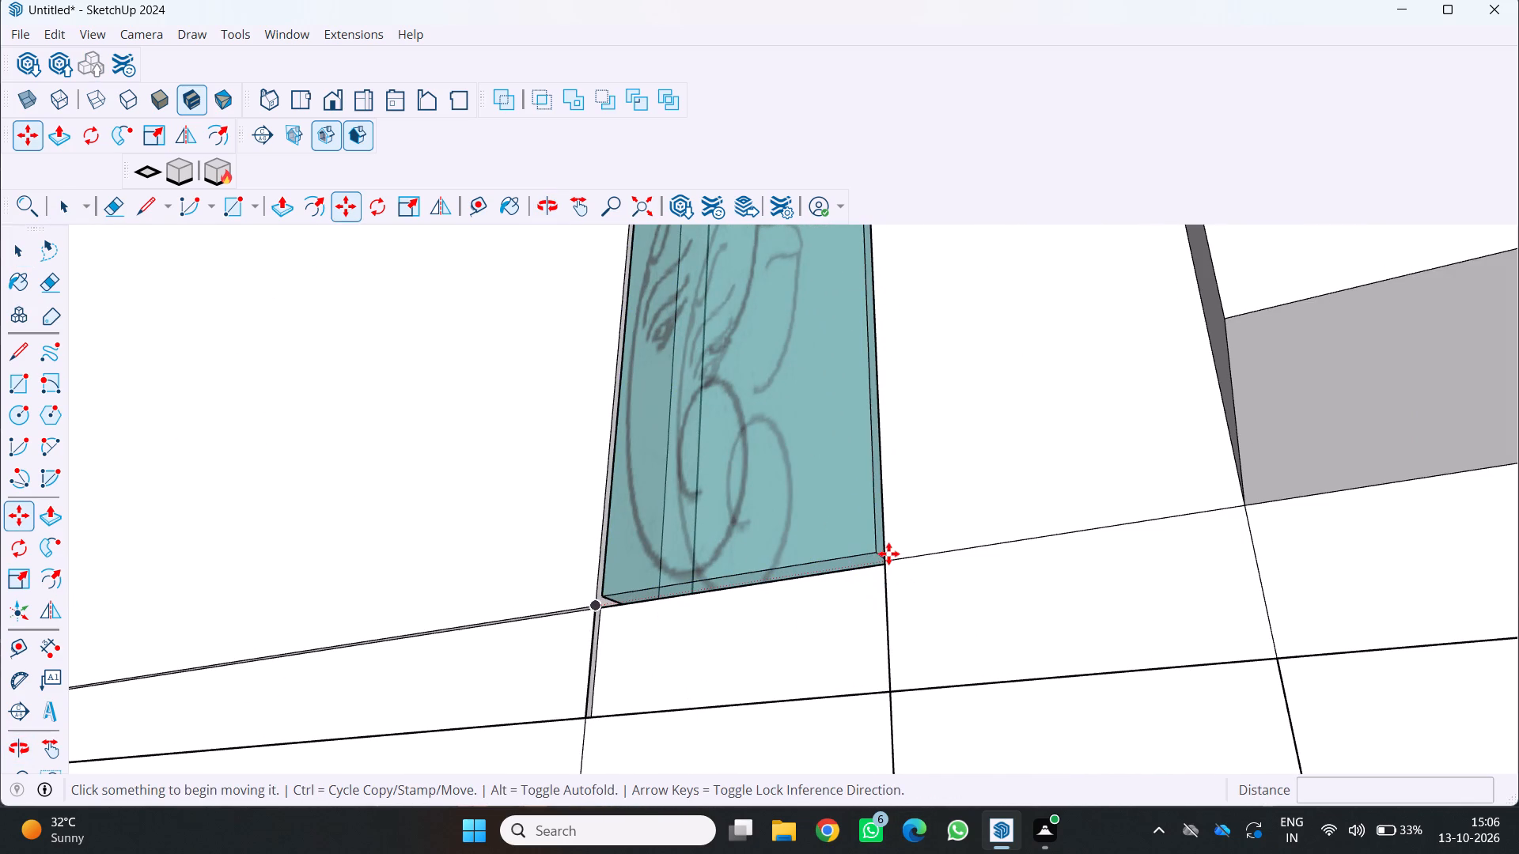
pyautogui.click(871, 548)
pyautogui.scroll(-2, 883, 541)
pyautogui.moveTo(883, 541); pyautogui.dragTo(919, 639, button='middle')
pyautogui.scroll(9, 869, 569)
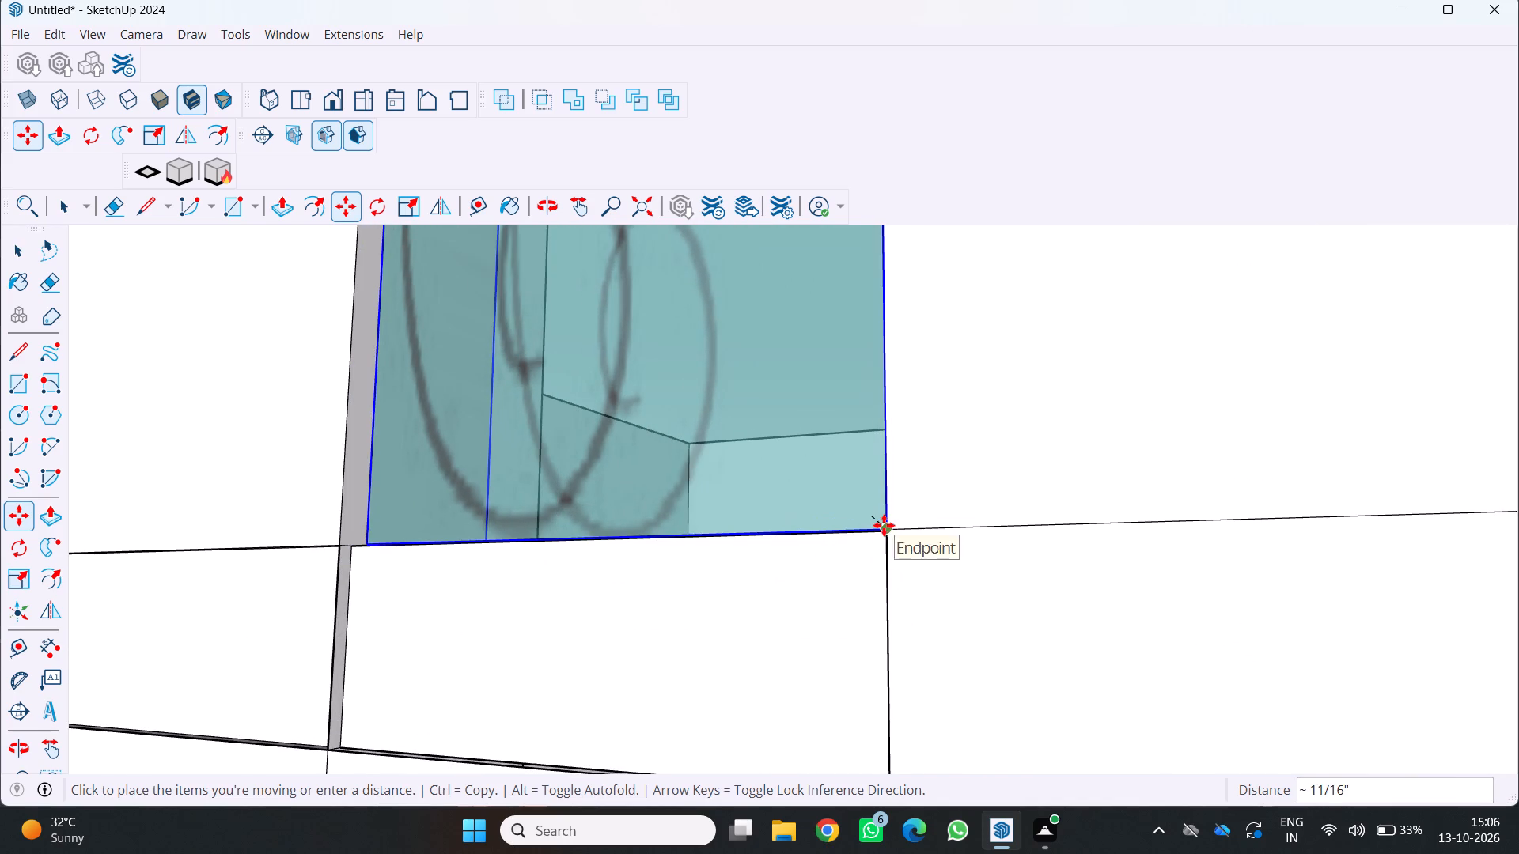
pyautogui.click(884, 525)
pyautogui.press('space')
pyautogui.press('space')
# Scale the glass panel uniformly from its lower front corner to about 0.98.
pyautogui.scroll(-7, 620, 660)
pyautogui.moveTo(642, 622); pyautogui.dragTo(726, 754, button='middle')
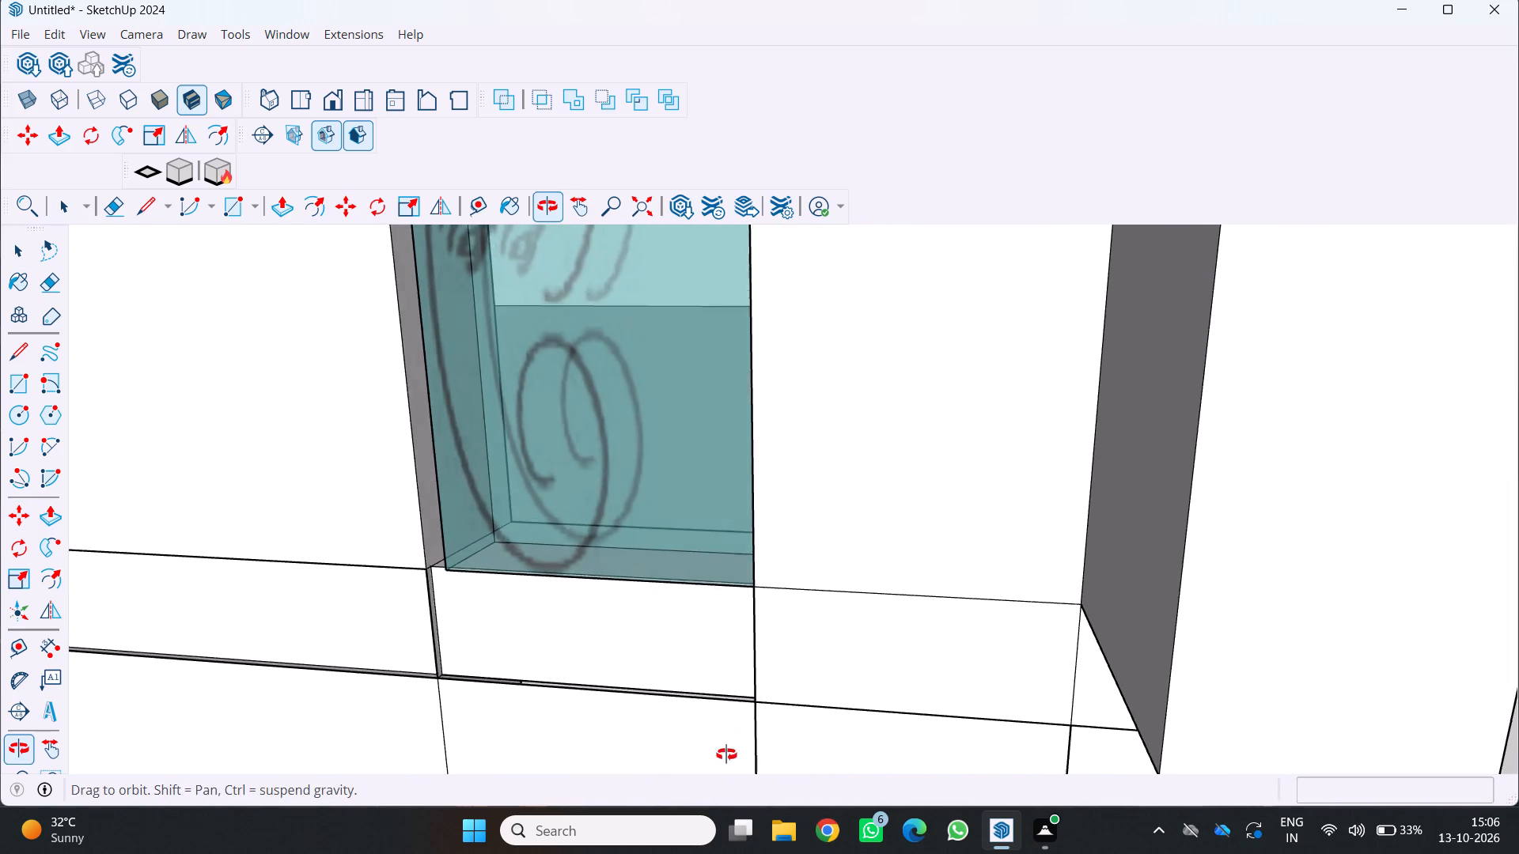
pyautogui.moveTo(726, 754); pyautogui.dragTo(726, 756, button='middle')
pyautogui.scroll(-6, 686, 715)
pyautogui.moveTo(642, 640); pyautogui.dragTo(706, 639, button='middle')
pyautogui.scroll(-2, 691, 634)
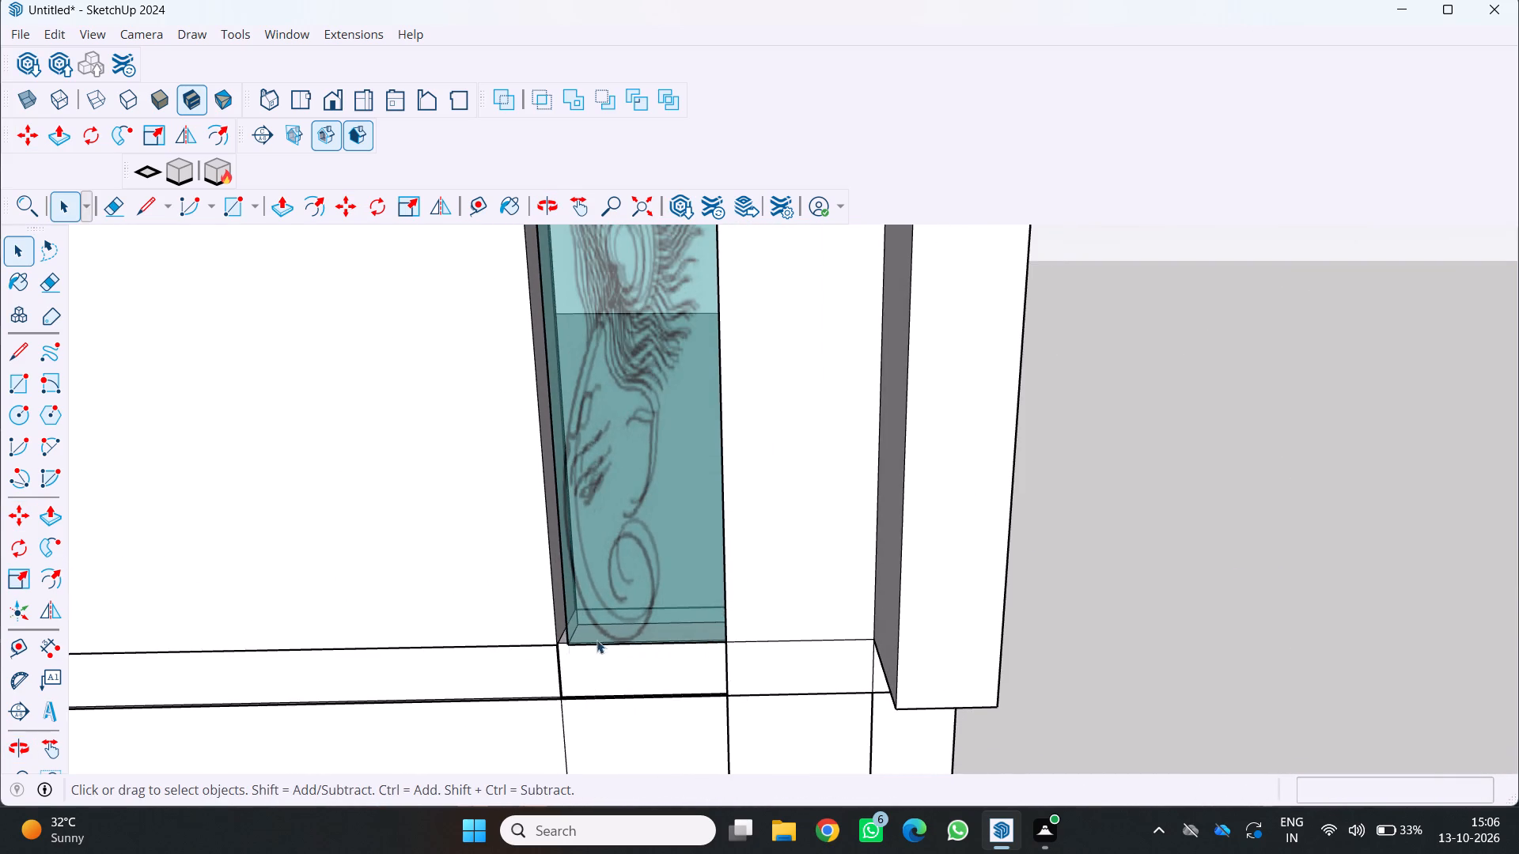
pyautogui.scroll(4, 539, 631)
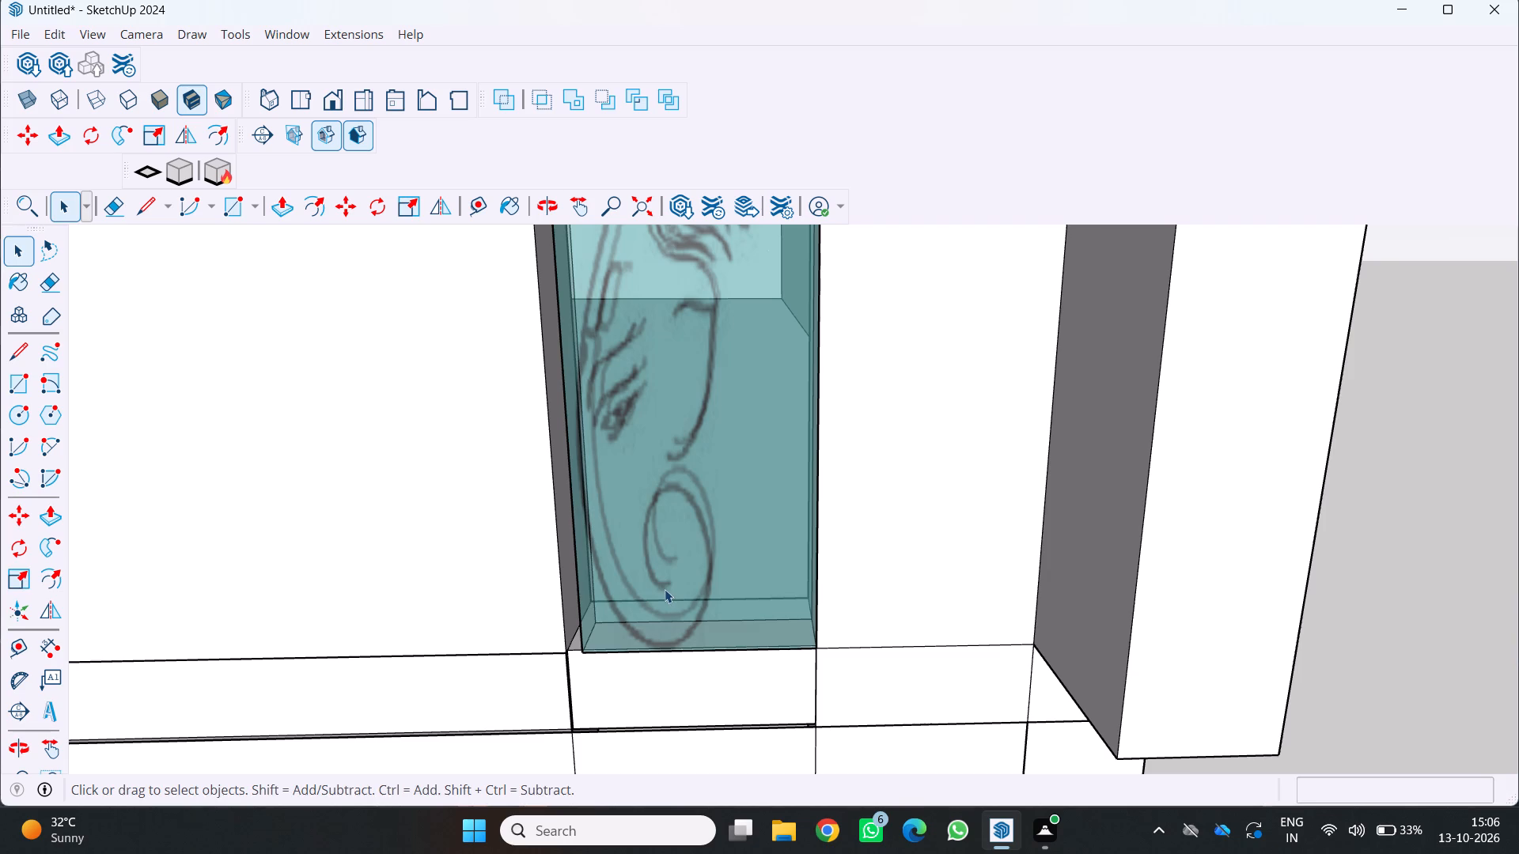
pyautogui.press('s')
pyautogui.press('s')
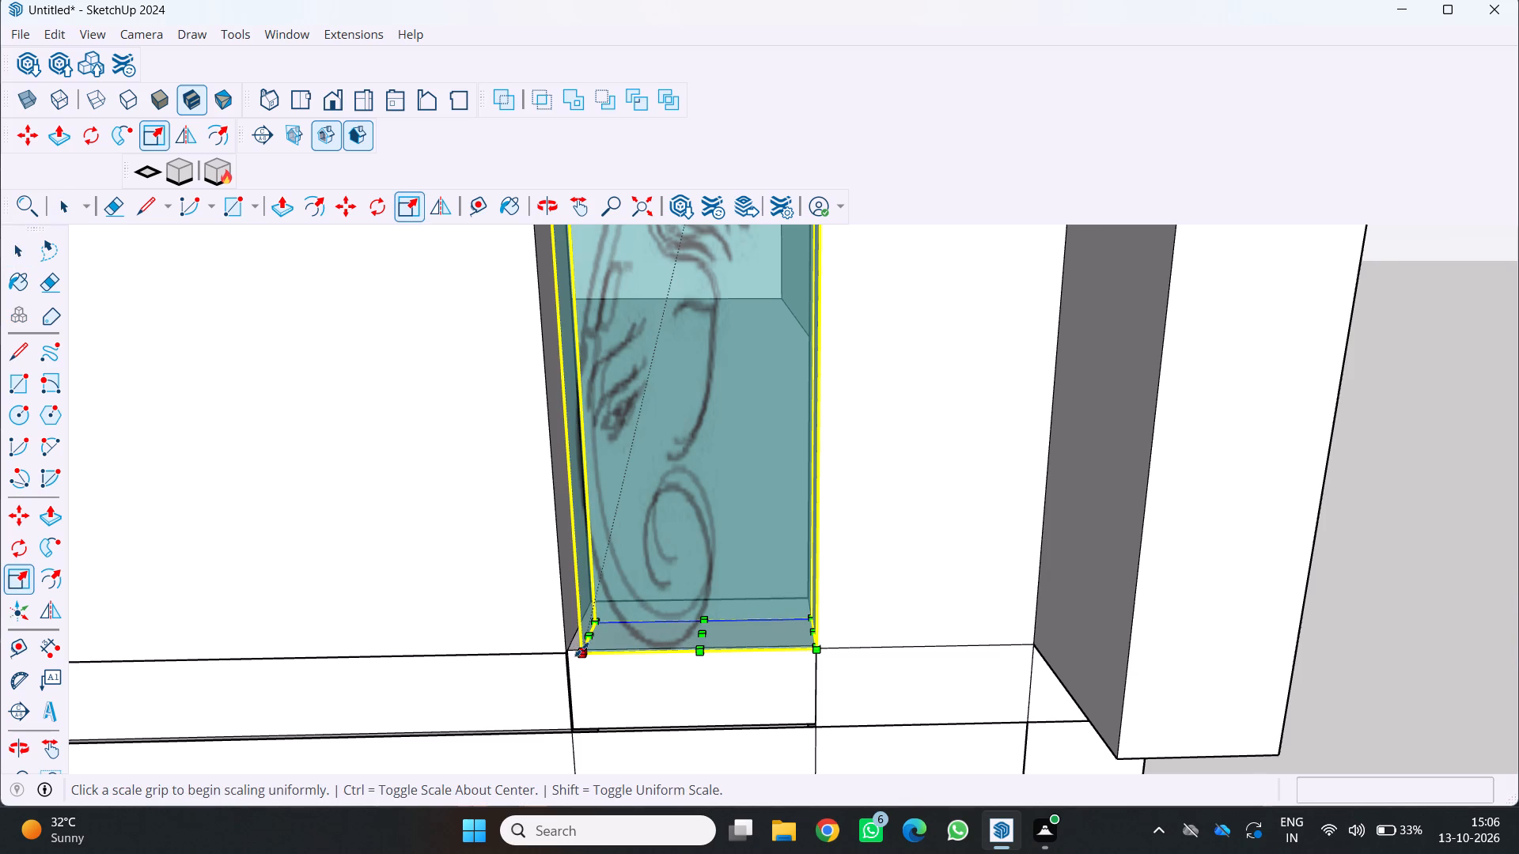
pyautogui.click(586, 648)
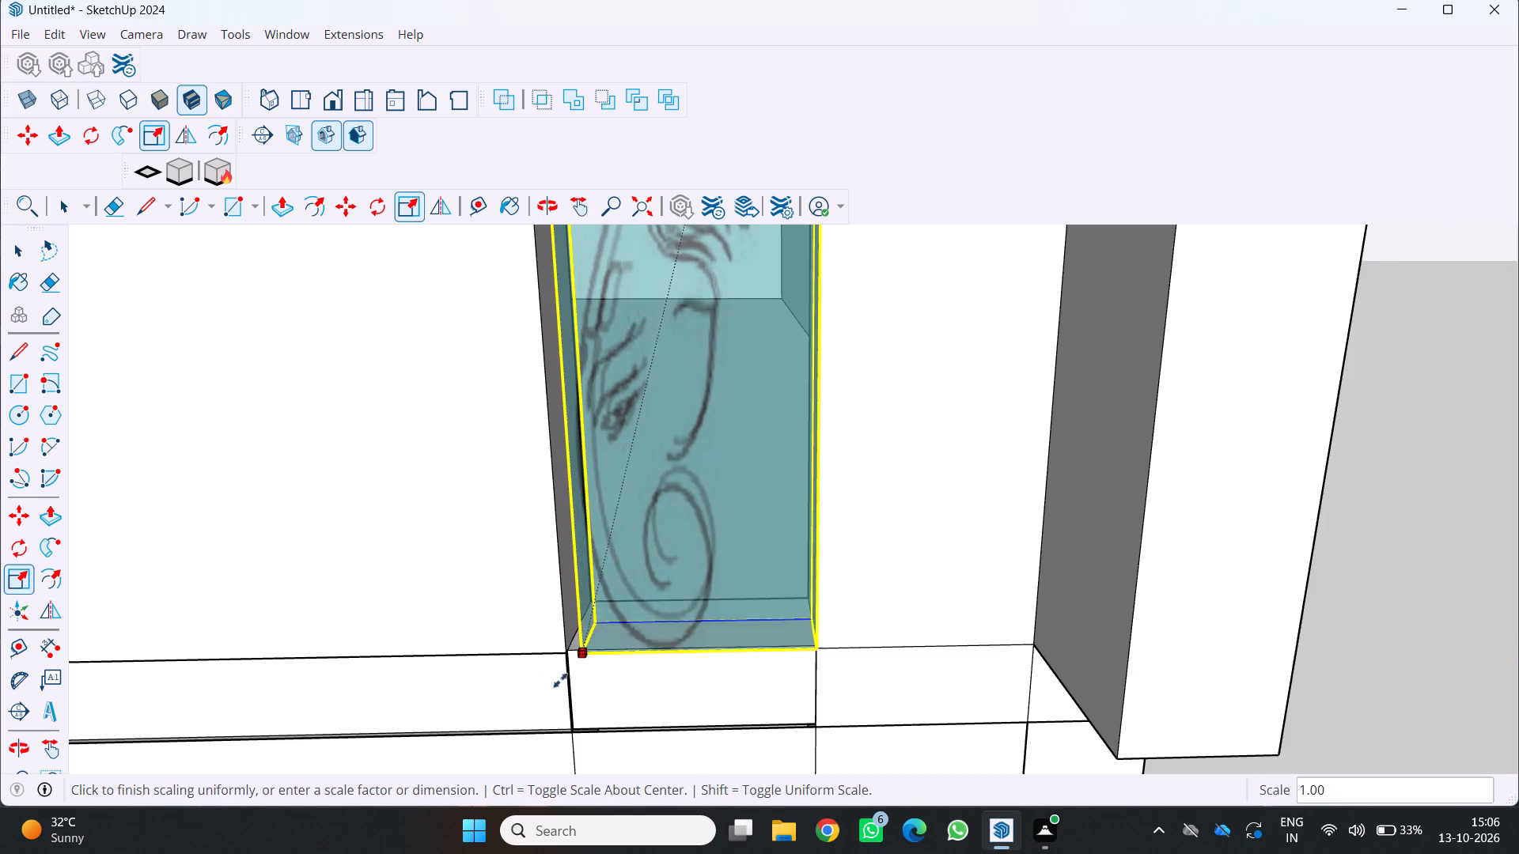
pyautogui.press('Left')
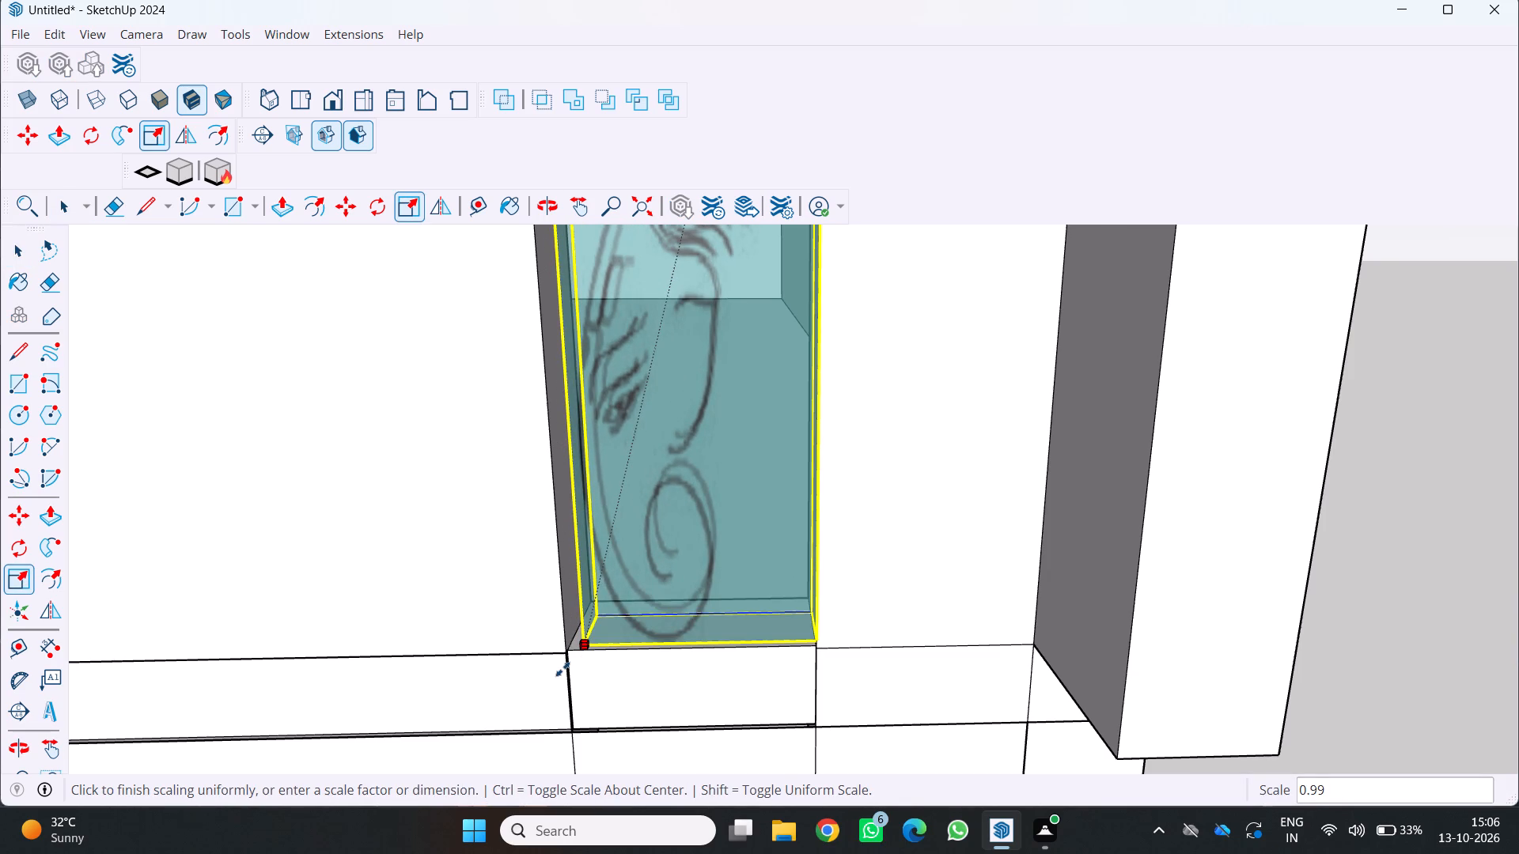
pyautogui.press('Up')
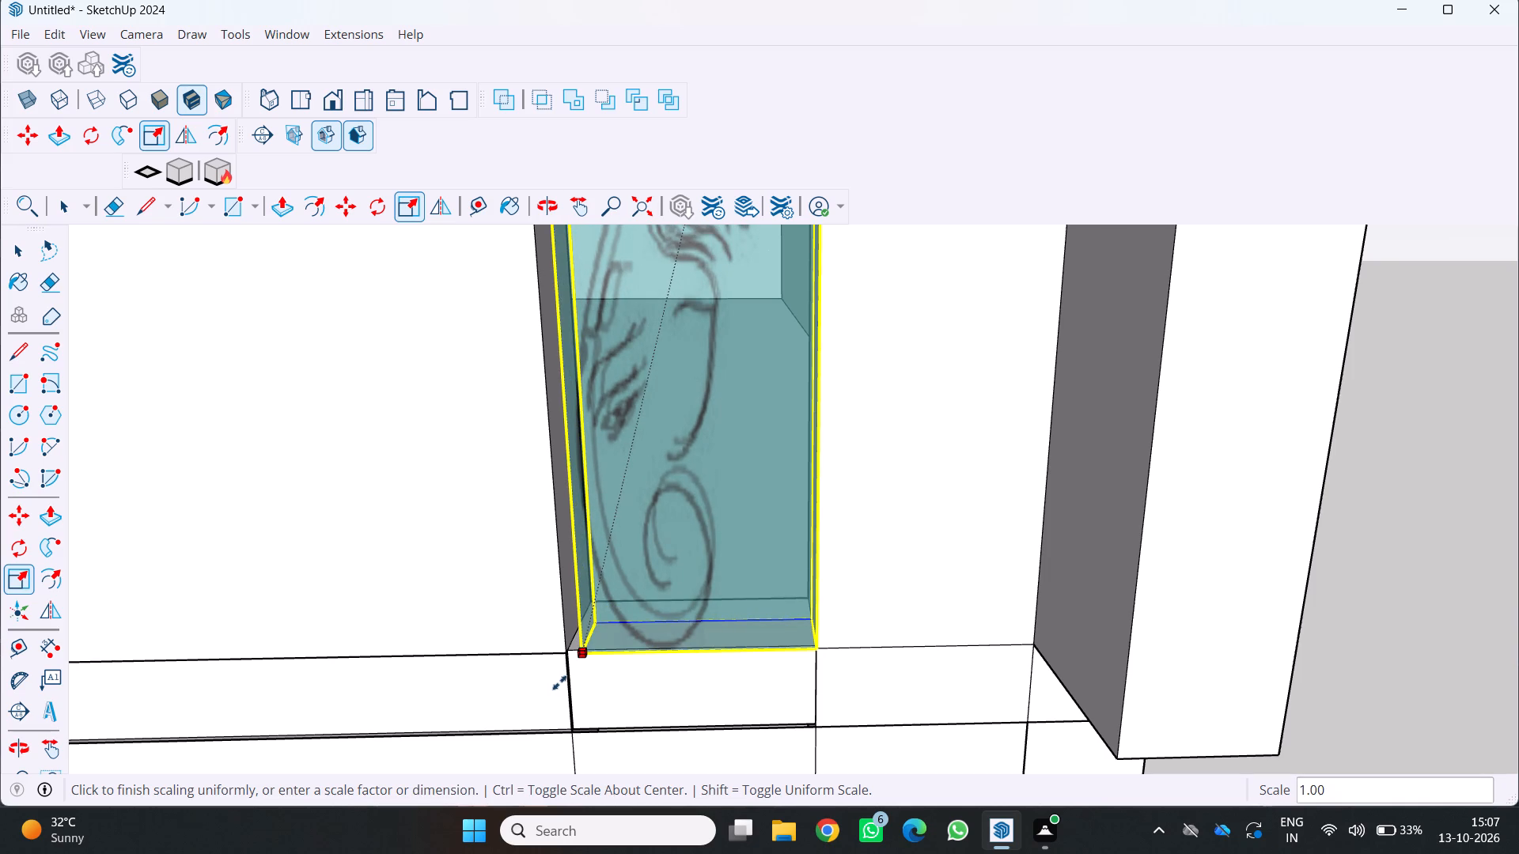
pyautogui.press('Right')
pyautogui.click(562, 667)
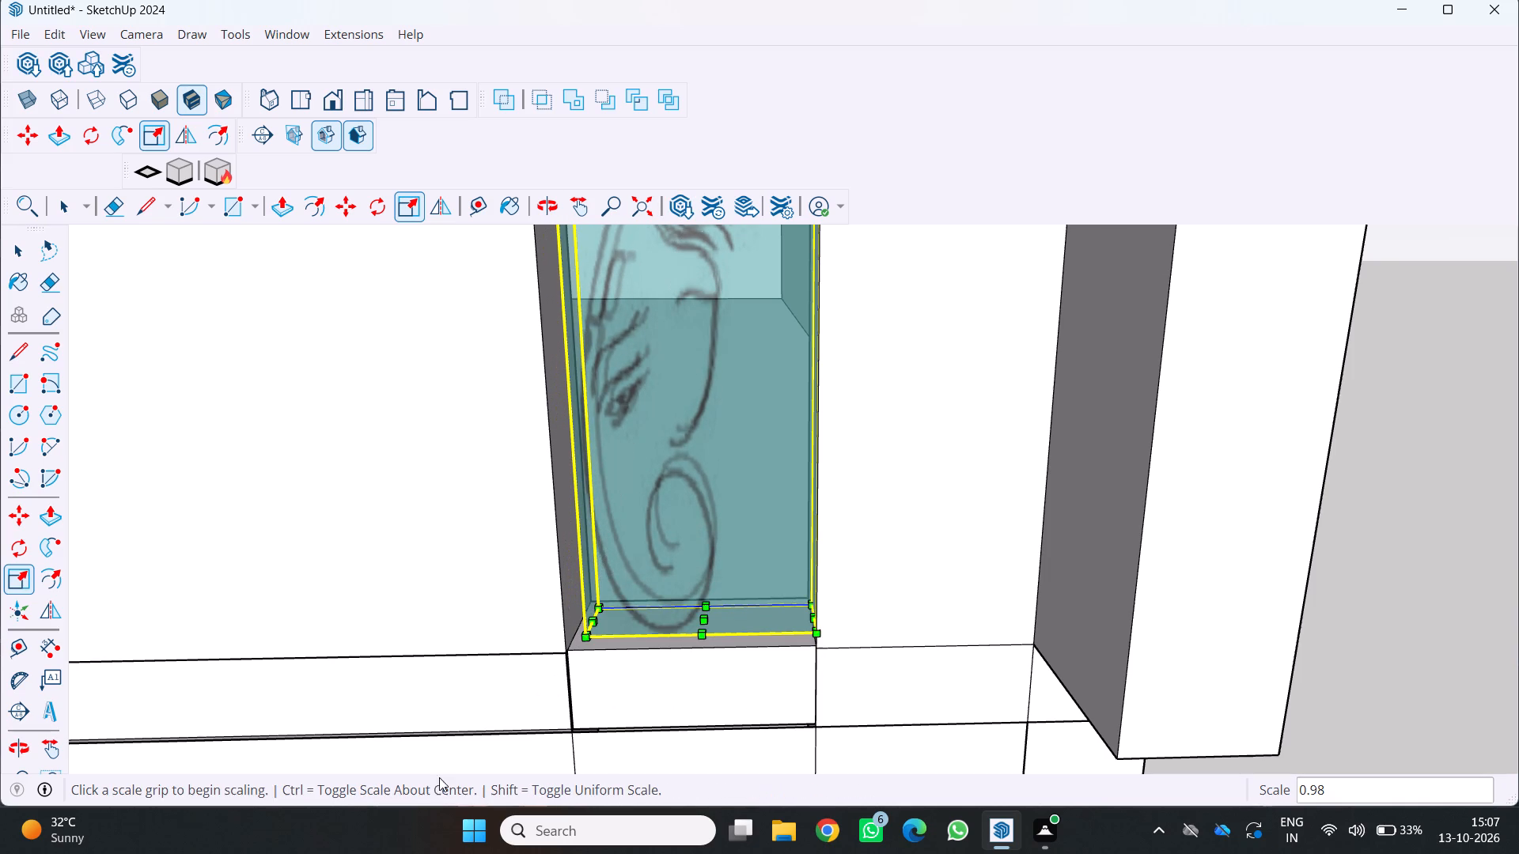
pyautogui.press('space')
pyautogui.press('space')
# Scale the glass panel on the red and blue axes to about 1.09, 1.00, reaching the opening's side edge.
pyautogui.scroll(-3, 576, 636)
pyautogui.moveTo(576, 636); pyautogui.dragTo(586, 562, button='middle')
pyautogui.scroll(4, 597, 572)
pyautogui.press('s')
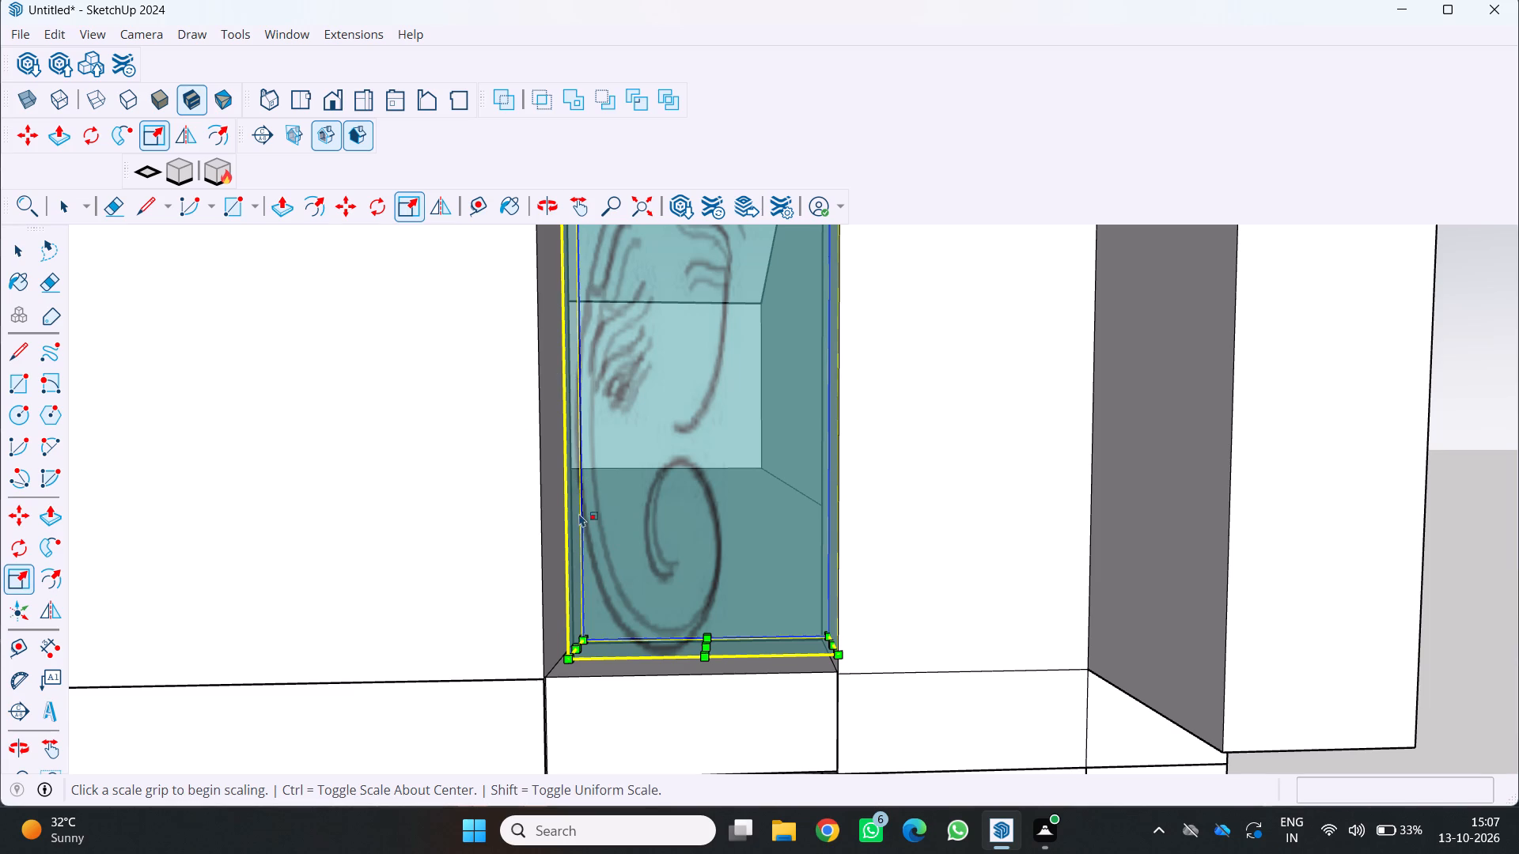
pyautogui.moveTo(577, 513); pyautogui.dragTo(645, 595, button='middle')
pyautogui.scroll(15, 547, 680)
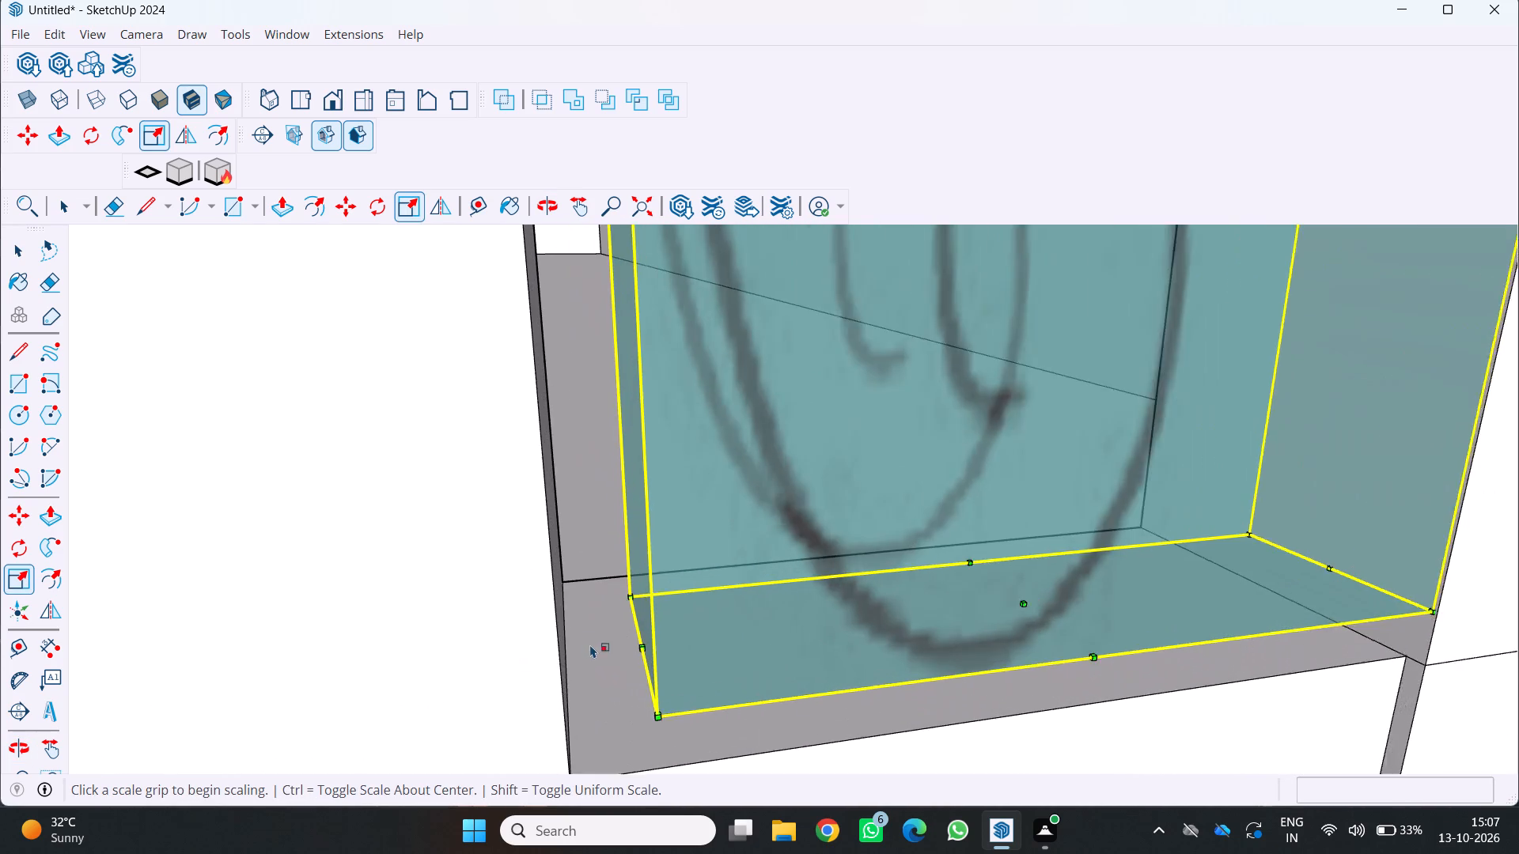
pyautogui.click(651, 647)
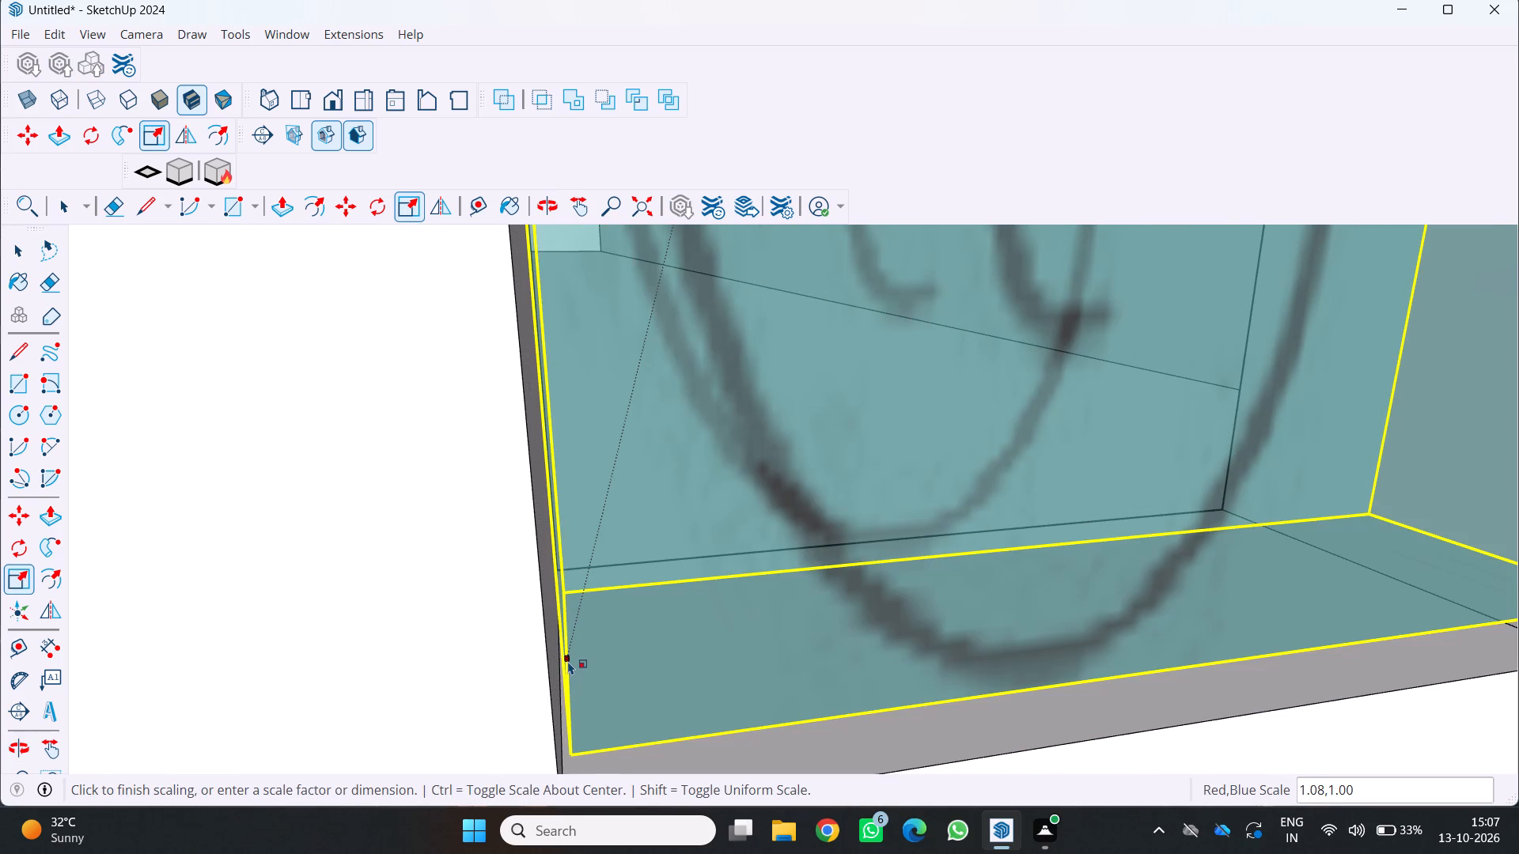
pyautogui.click(559, 664)
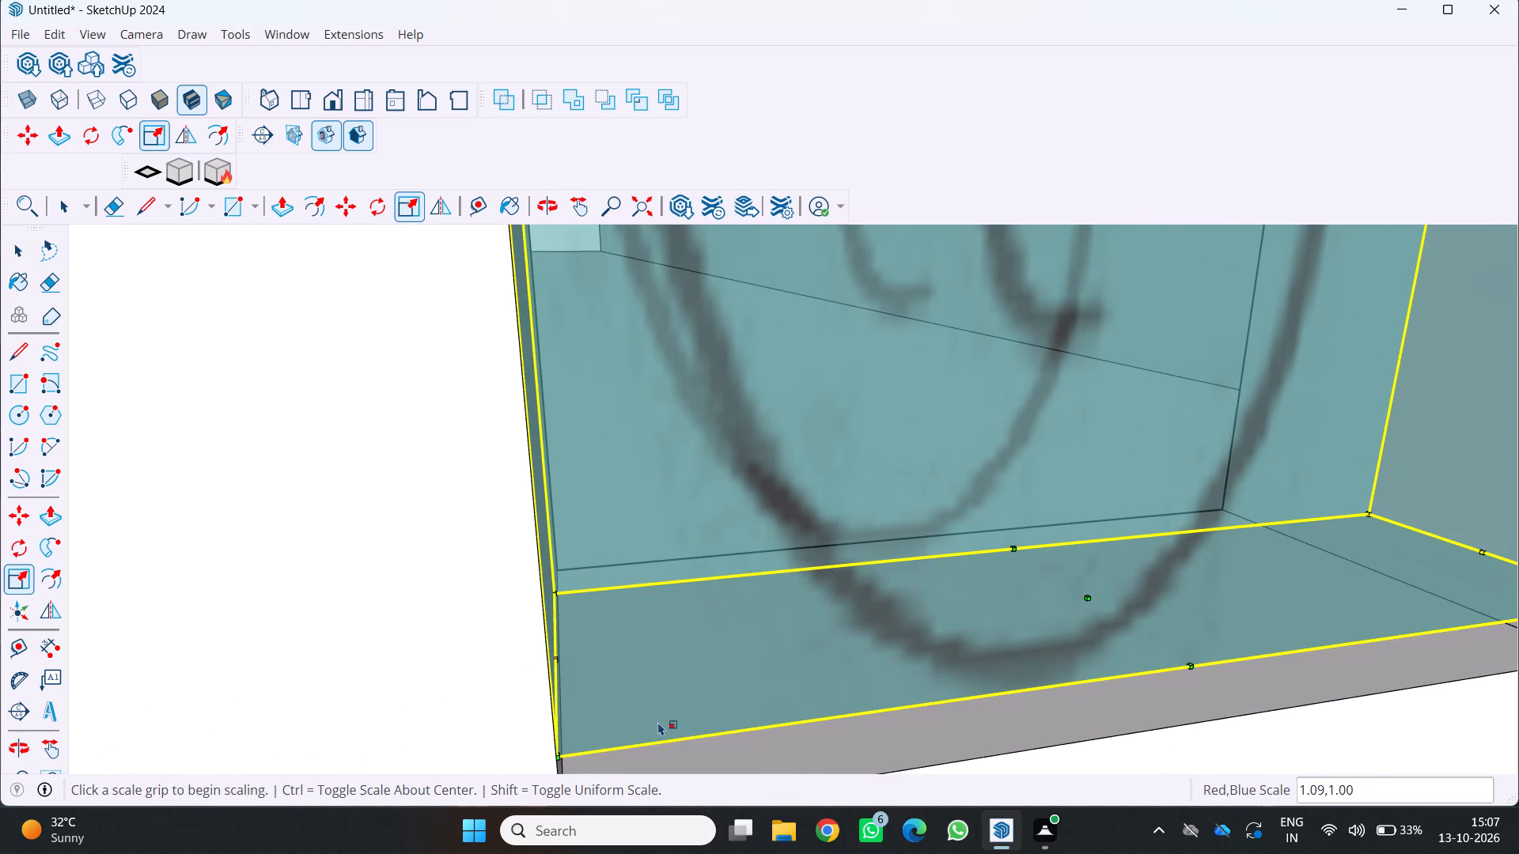
# Scale the glass panel's height along the blue axis to about 1.02, extending its base to the opening's bottom edge.
pyautogui.scroll(-5, 657, 723)
pyautogui.scroll(1, 653, 720)
pyautogui.scroll(-1, 651, 720)
pyautogui.moveTo(631, 710); pyautogui.dragTo(561, 562, button='middle')
pyautogui.scroll(2, 563, 606)
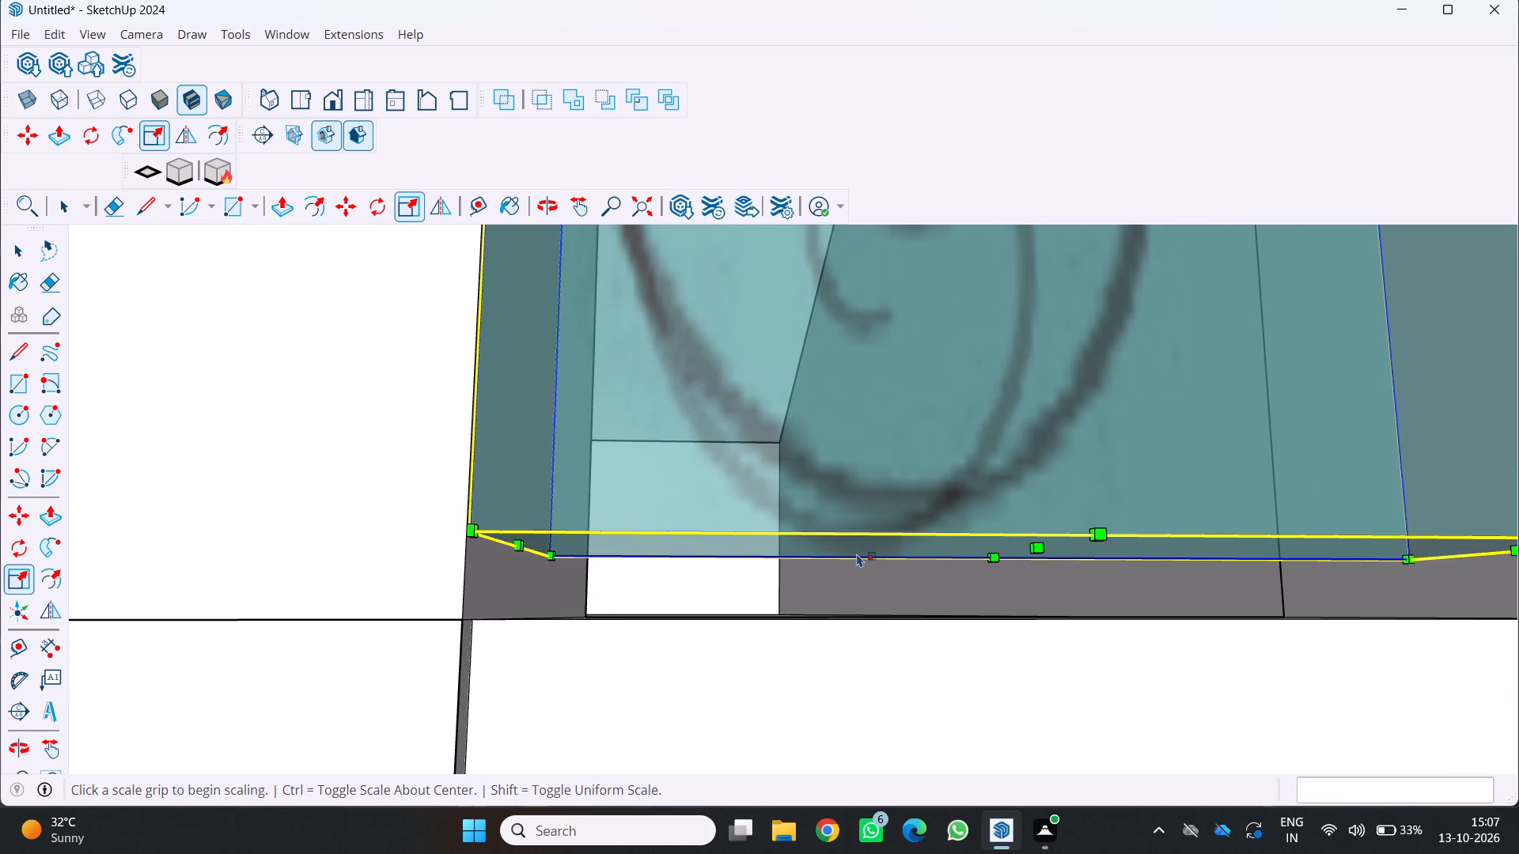
pyautogui.click(1037, 551)
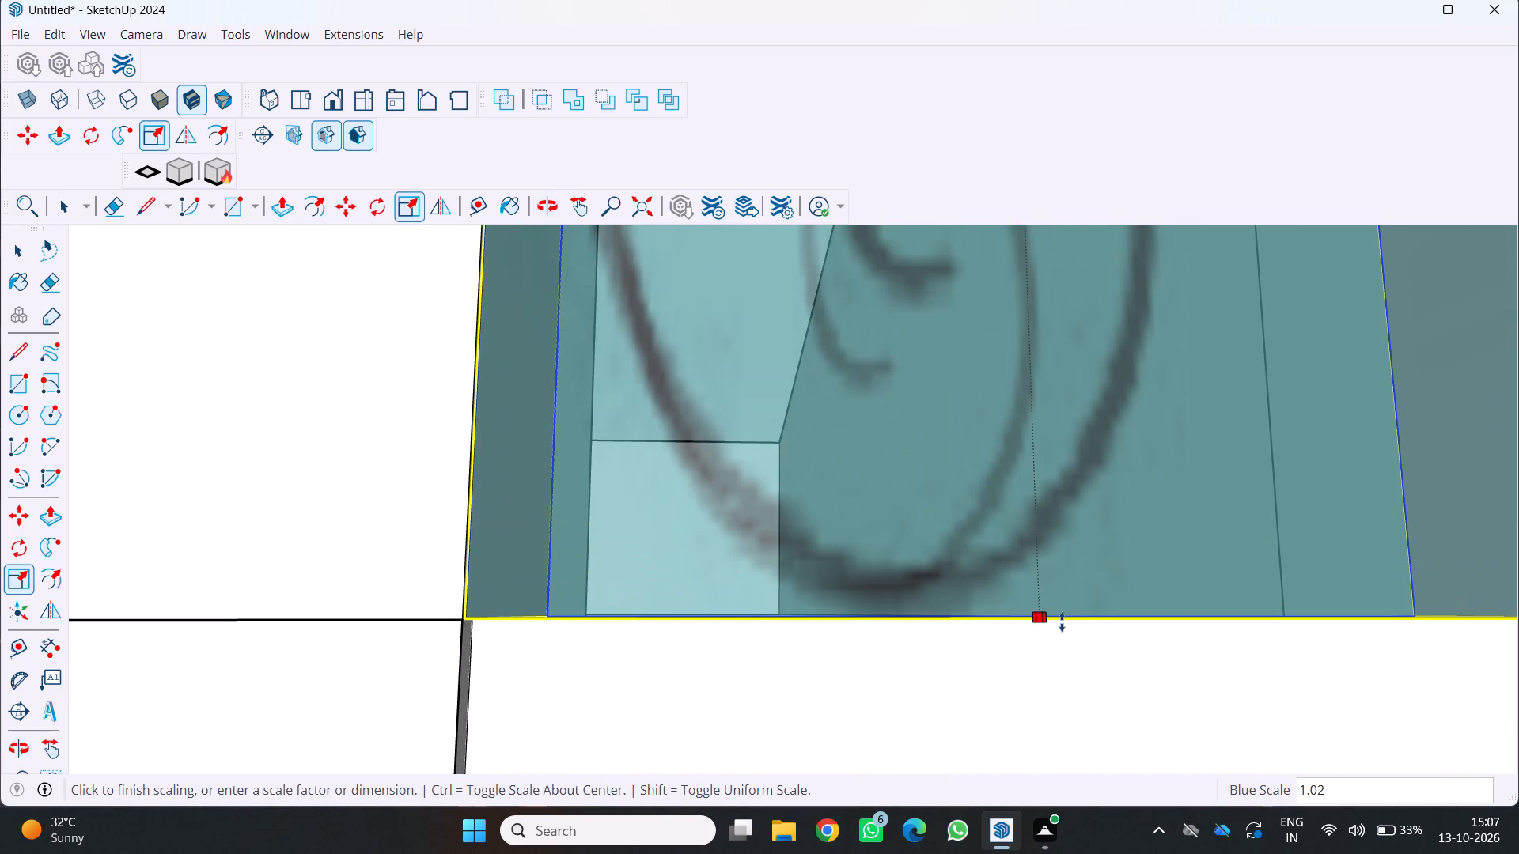
pyautogui.click(1062, 622)
pyautogui.press('space')
pyautogui.scroll(-14, 963, 709)
pyautogui.press('space')
pyautogui.press('space')
pyautogui.scroll(-6, 916, 641)
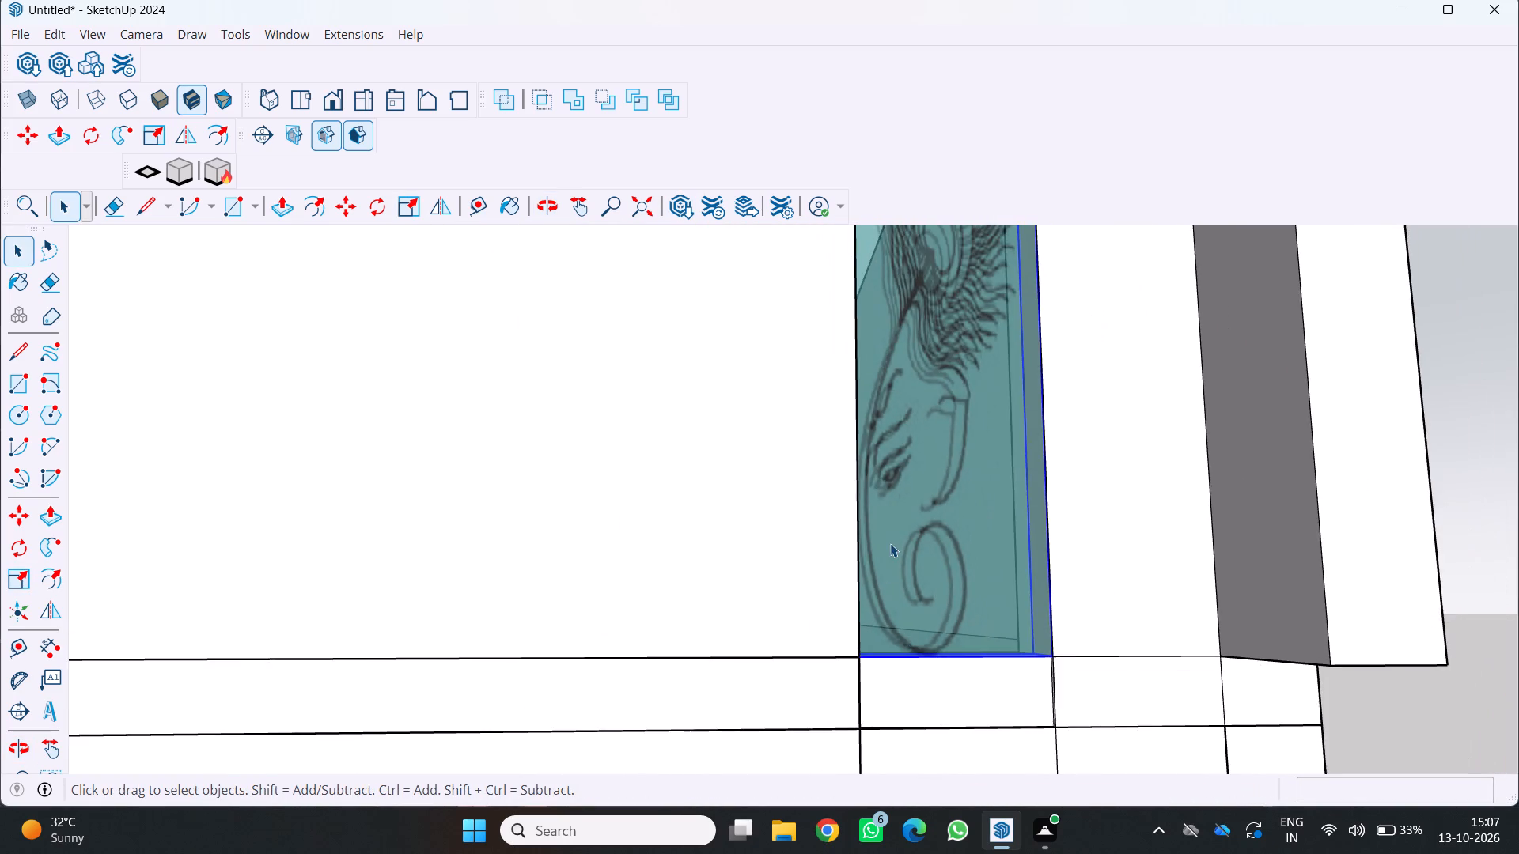
pyautogui.scroll(-3, 890, 543)
pyautogui.moveTo(900, 557); pyautogui.dragTo(877, 666, button='middle')
pyautogui.scroll(-6, 875, 661)
pyautogui.scroll(3, 1105, 557)
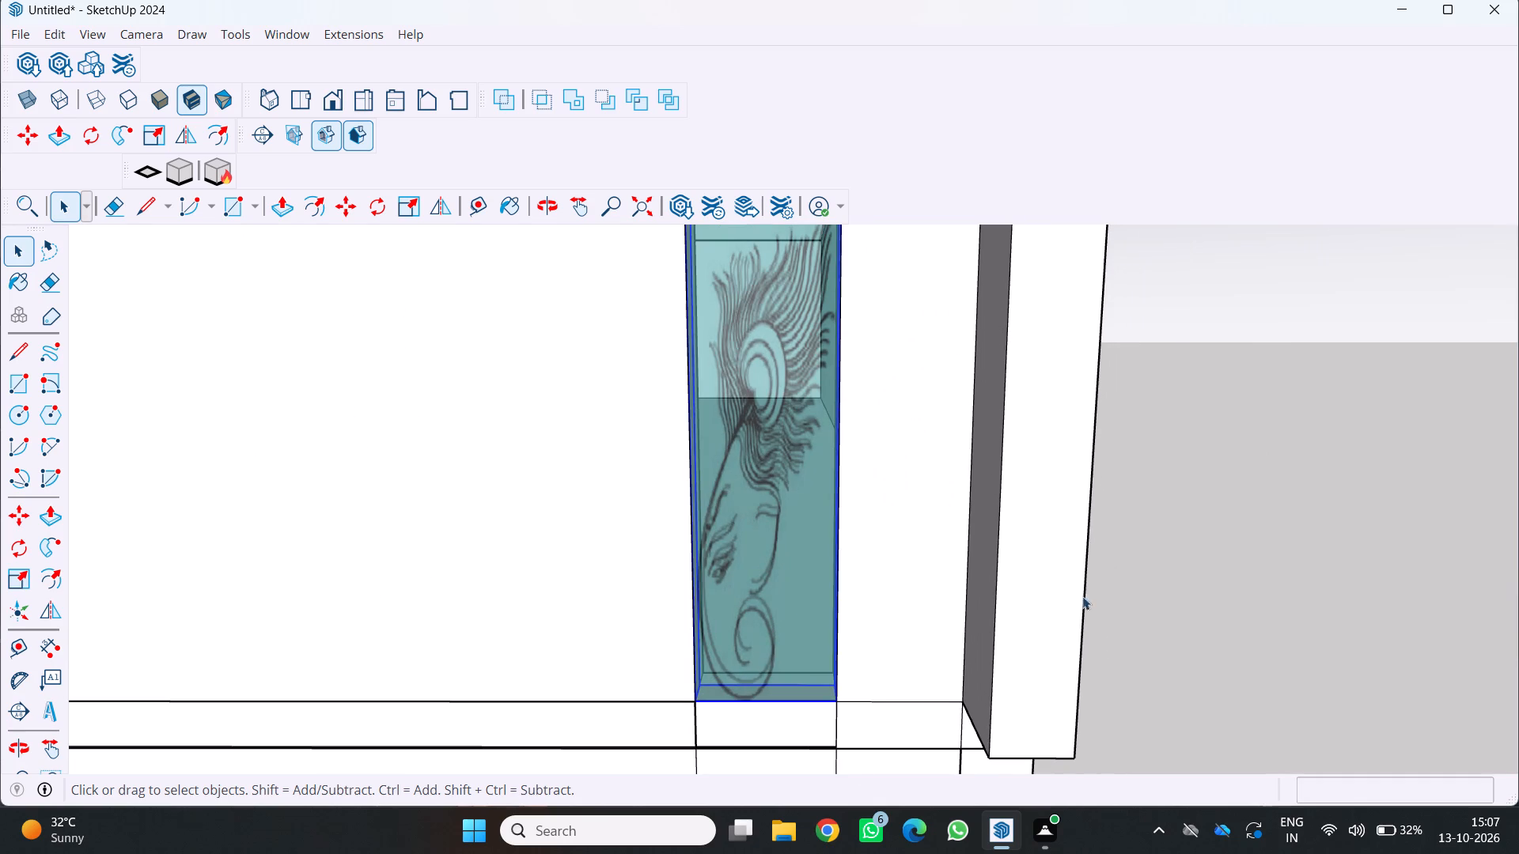
pyautogui.press('space')
pyautogui.press('space')
pyautogui.moveTo(1244, 529); pyautogui.dragTo(1237, 532)
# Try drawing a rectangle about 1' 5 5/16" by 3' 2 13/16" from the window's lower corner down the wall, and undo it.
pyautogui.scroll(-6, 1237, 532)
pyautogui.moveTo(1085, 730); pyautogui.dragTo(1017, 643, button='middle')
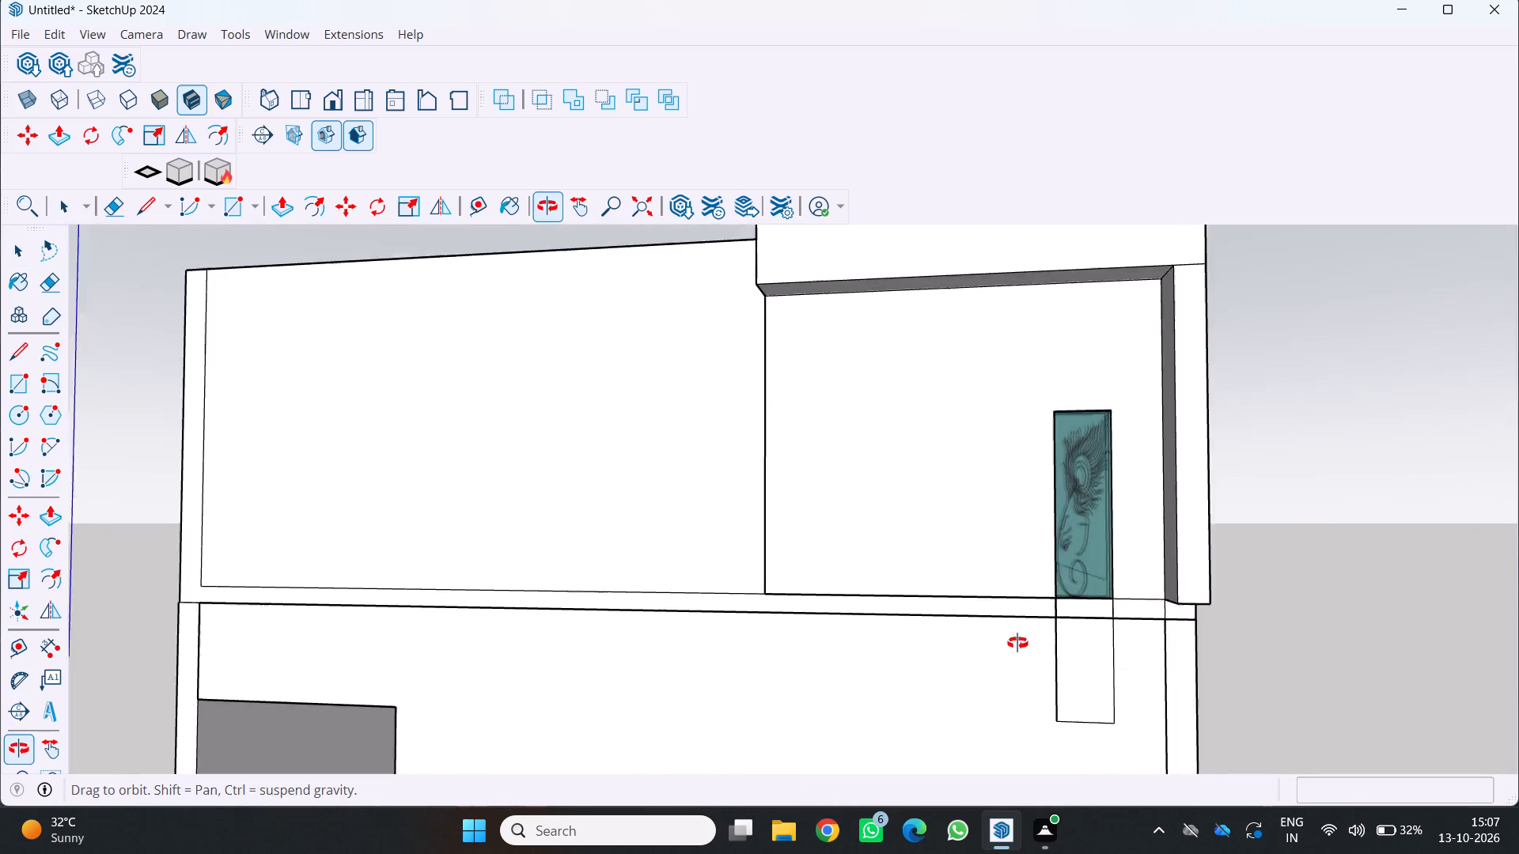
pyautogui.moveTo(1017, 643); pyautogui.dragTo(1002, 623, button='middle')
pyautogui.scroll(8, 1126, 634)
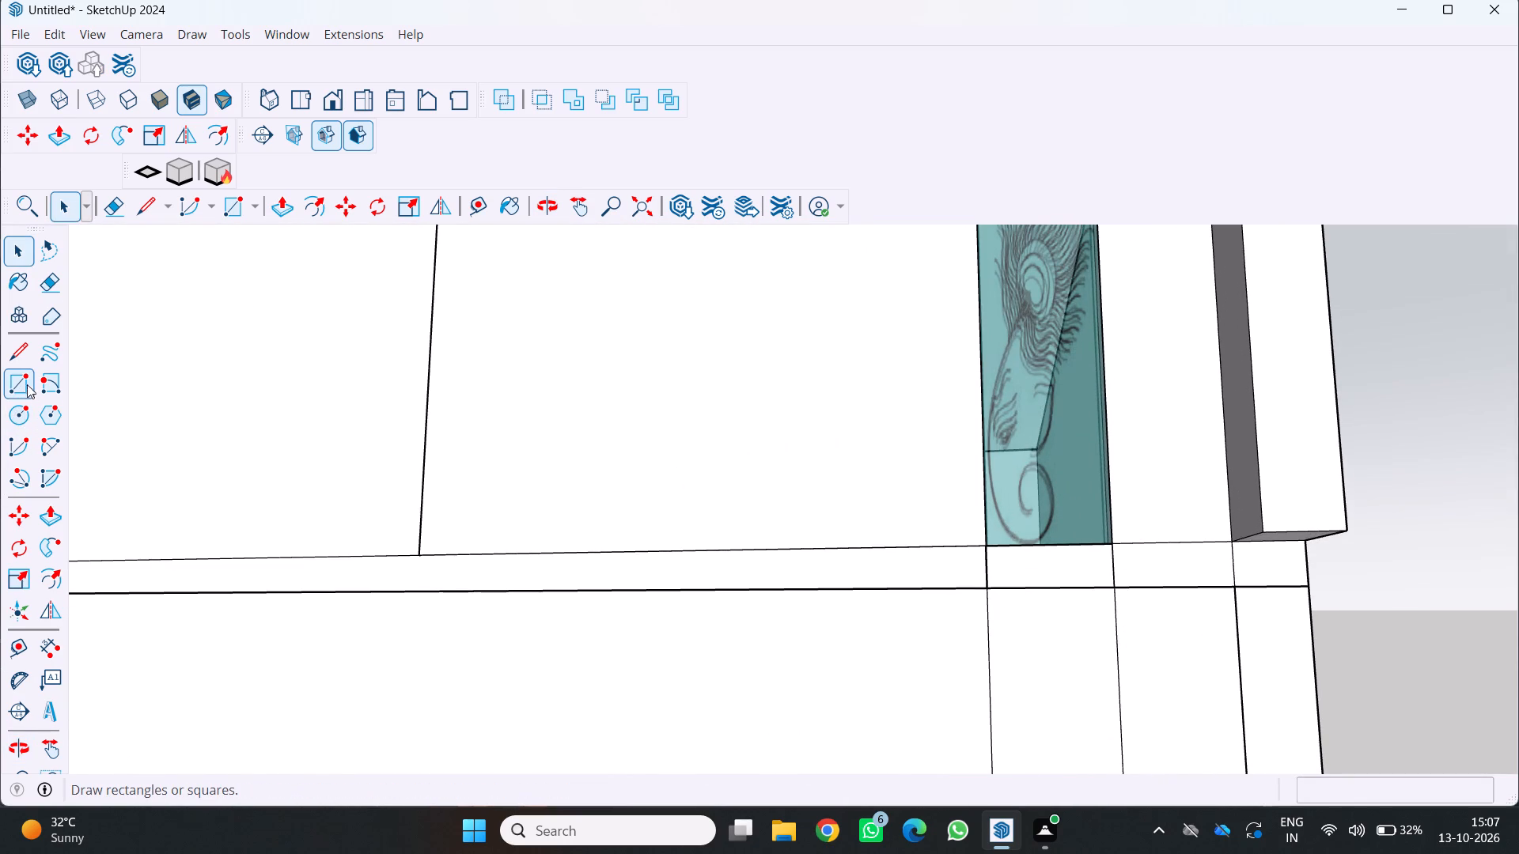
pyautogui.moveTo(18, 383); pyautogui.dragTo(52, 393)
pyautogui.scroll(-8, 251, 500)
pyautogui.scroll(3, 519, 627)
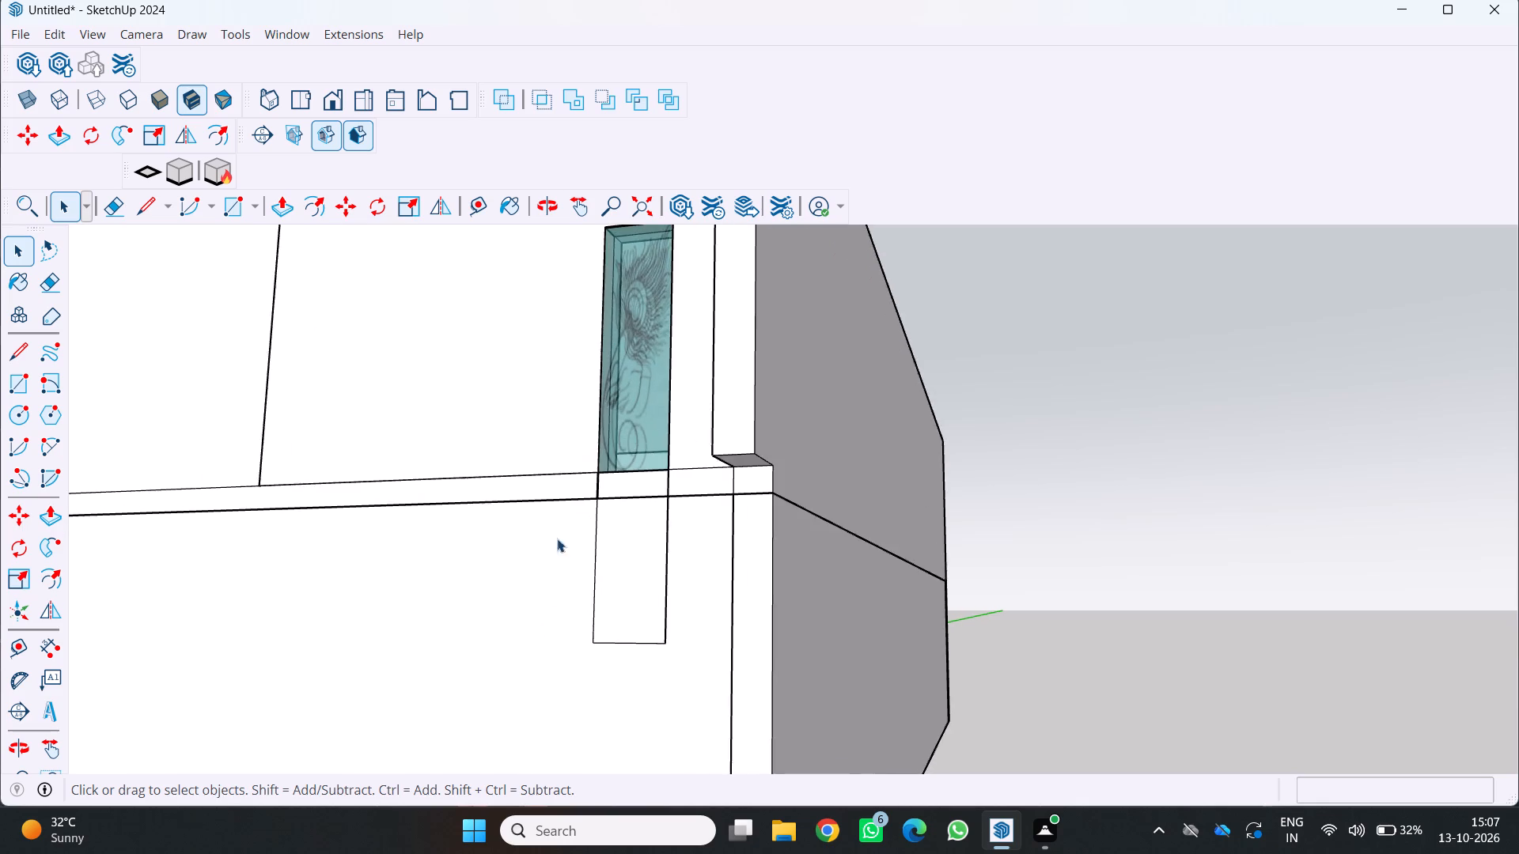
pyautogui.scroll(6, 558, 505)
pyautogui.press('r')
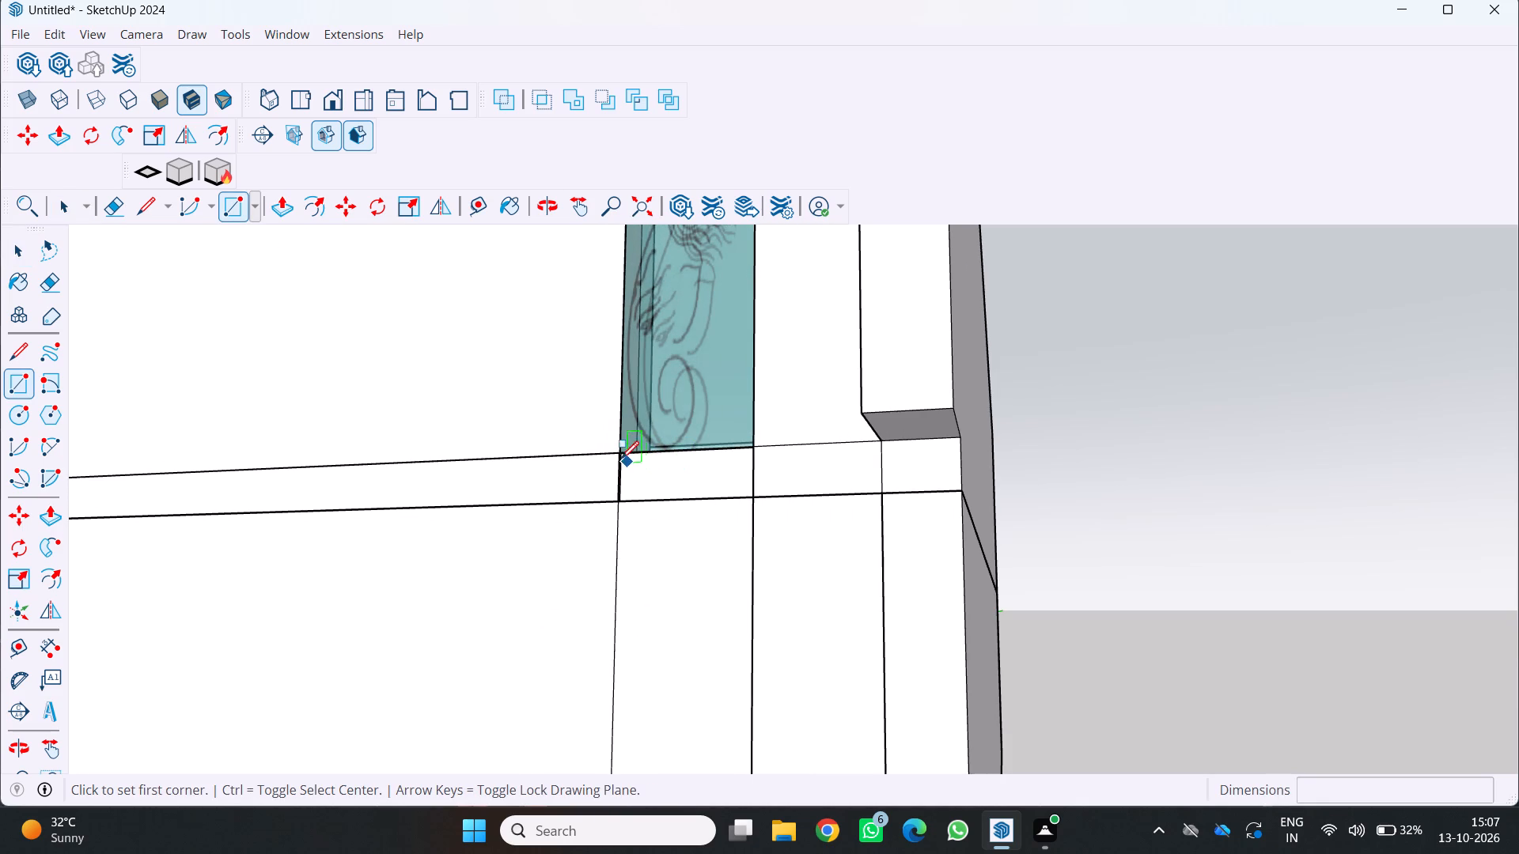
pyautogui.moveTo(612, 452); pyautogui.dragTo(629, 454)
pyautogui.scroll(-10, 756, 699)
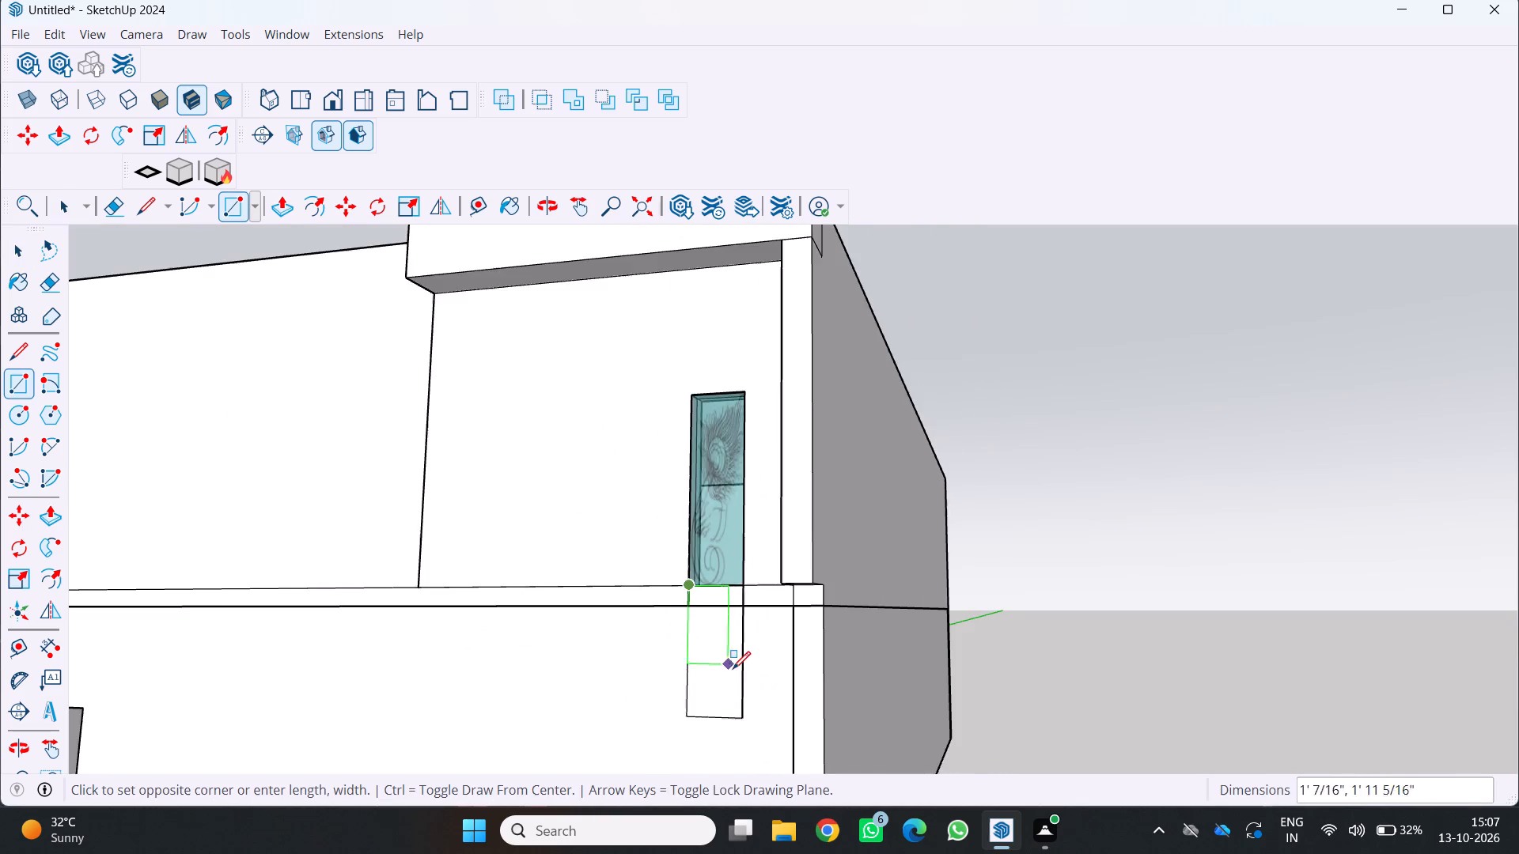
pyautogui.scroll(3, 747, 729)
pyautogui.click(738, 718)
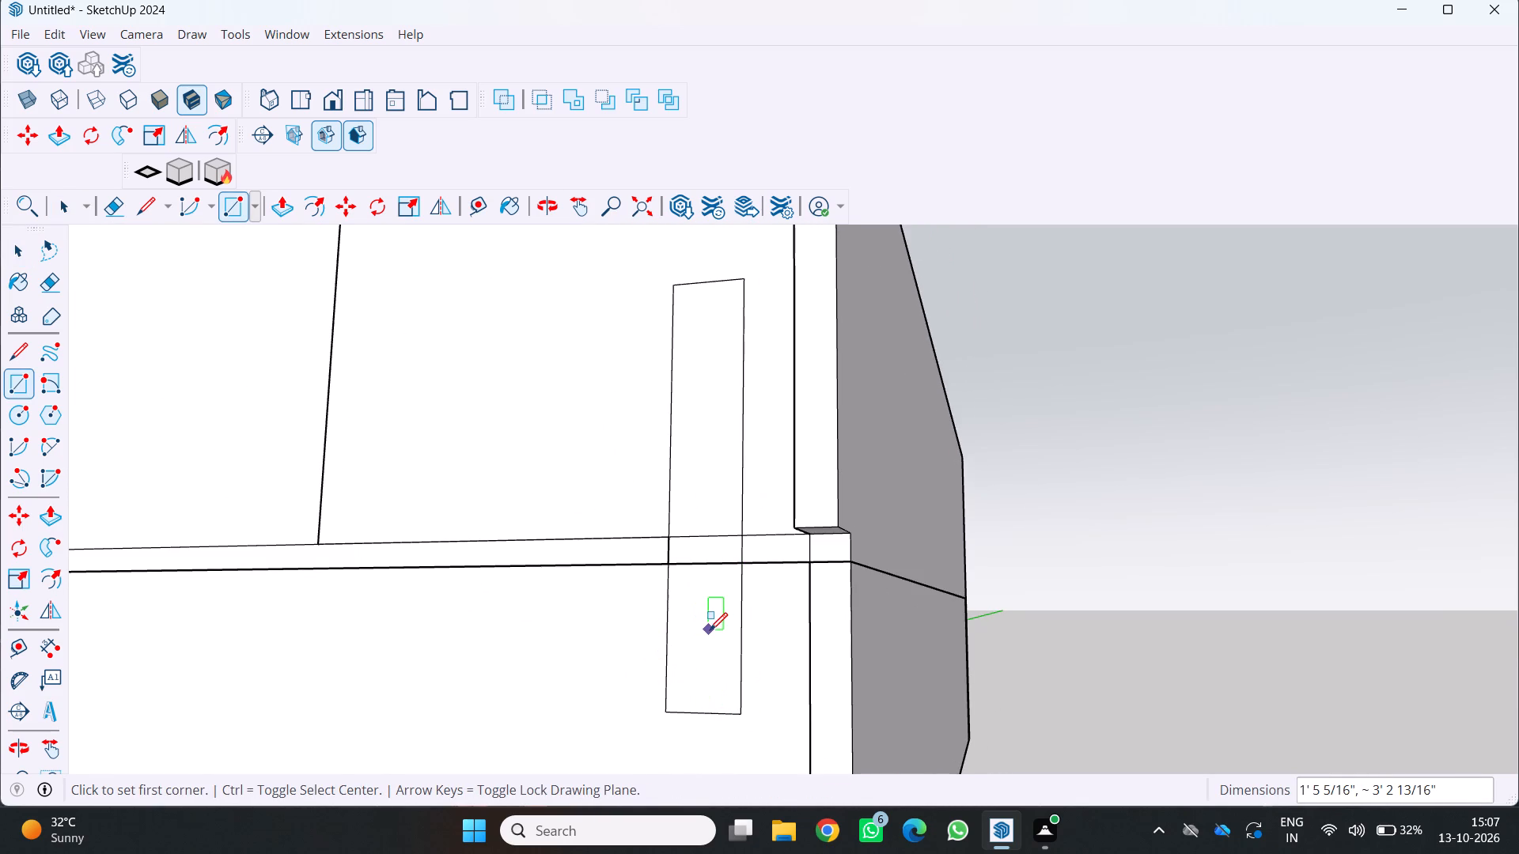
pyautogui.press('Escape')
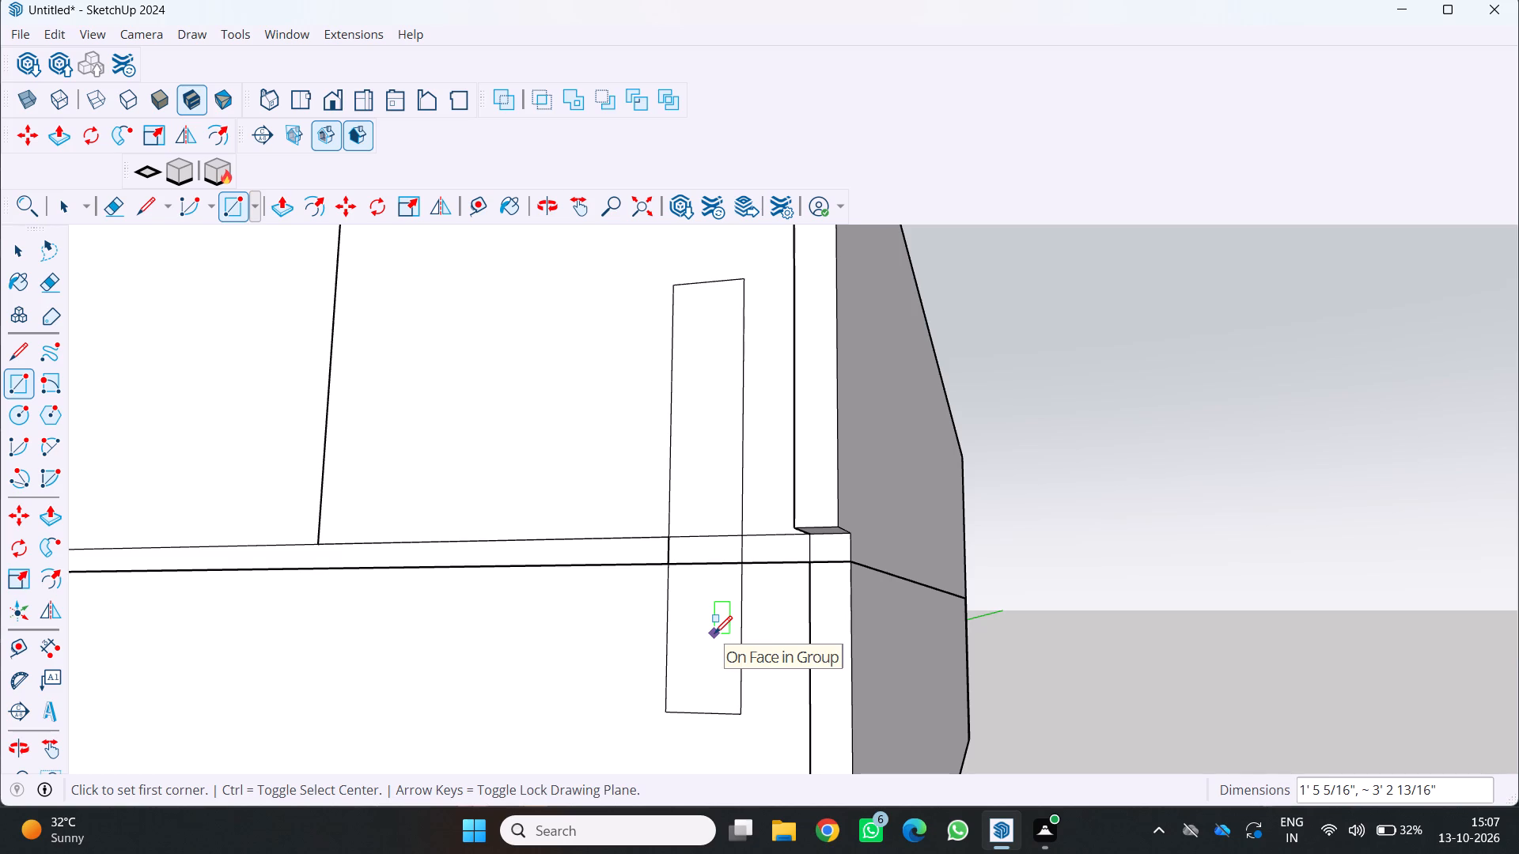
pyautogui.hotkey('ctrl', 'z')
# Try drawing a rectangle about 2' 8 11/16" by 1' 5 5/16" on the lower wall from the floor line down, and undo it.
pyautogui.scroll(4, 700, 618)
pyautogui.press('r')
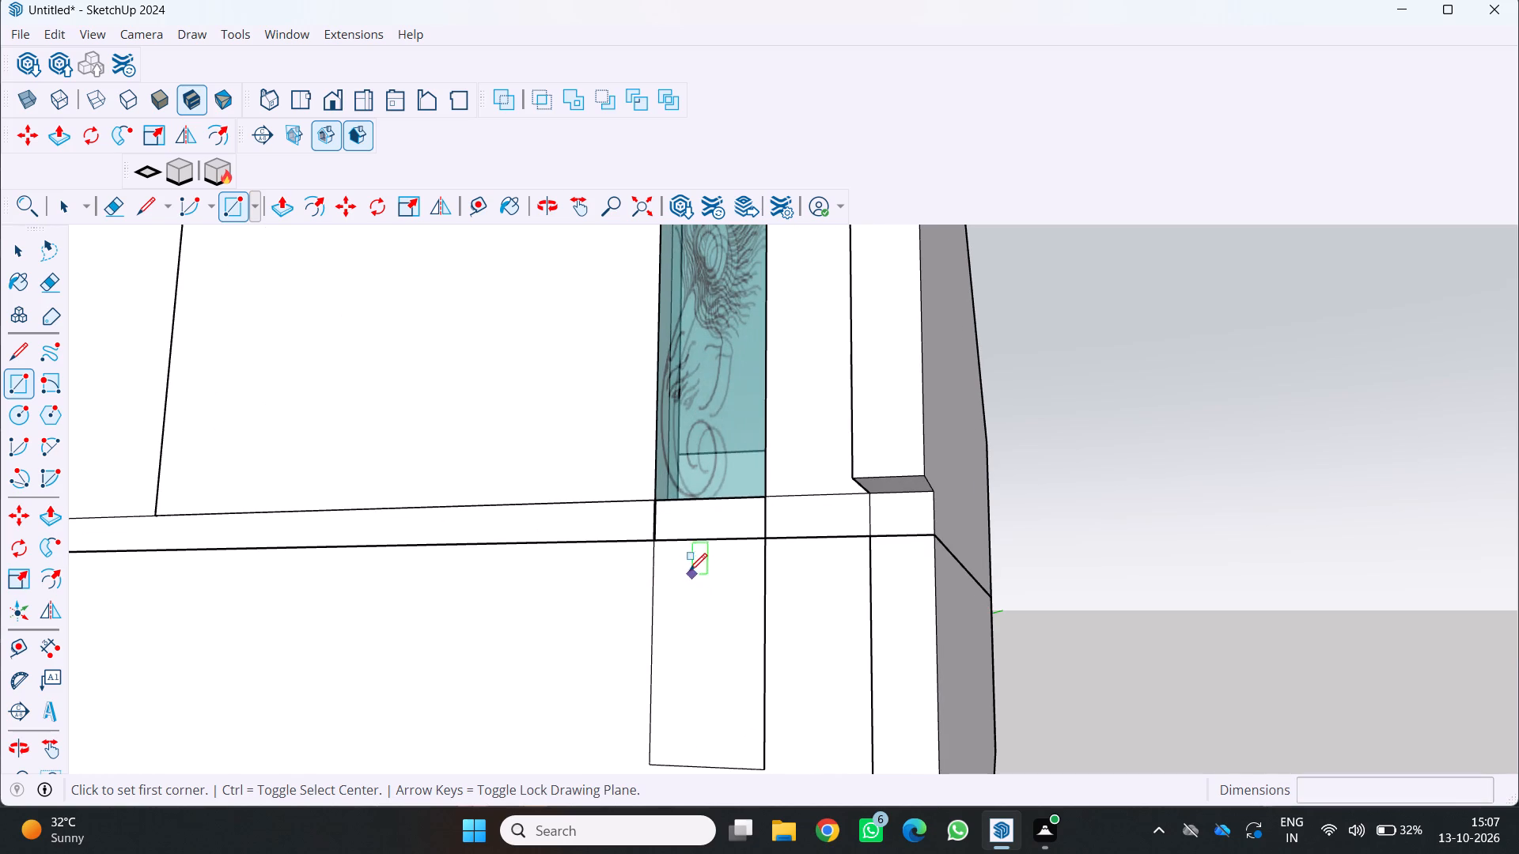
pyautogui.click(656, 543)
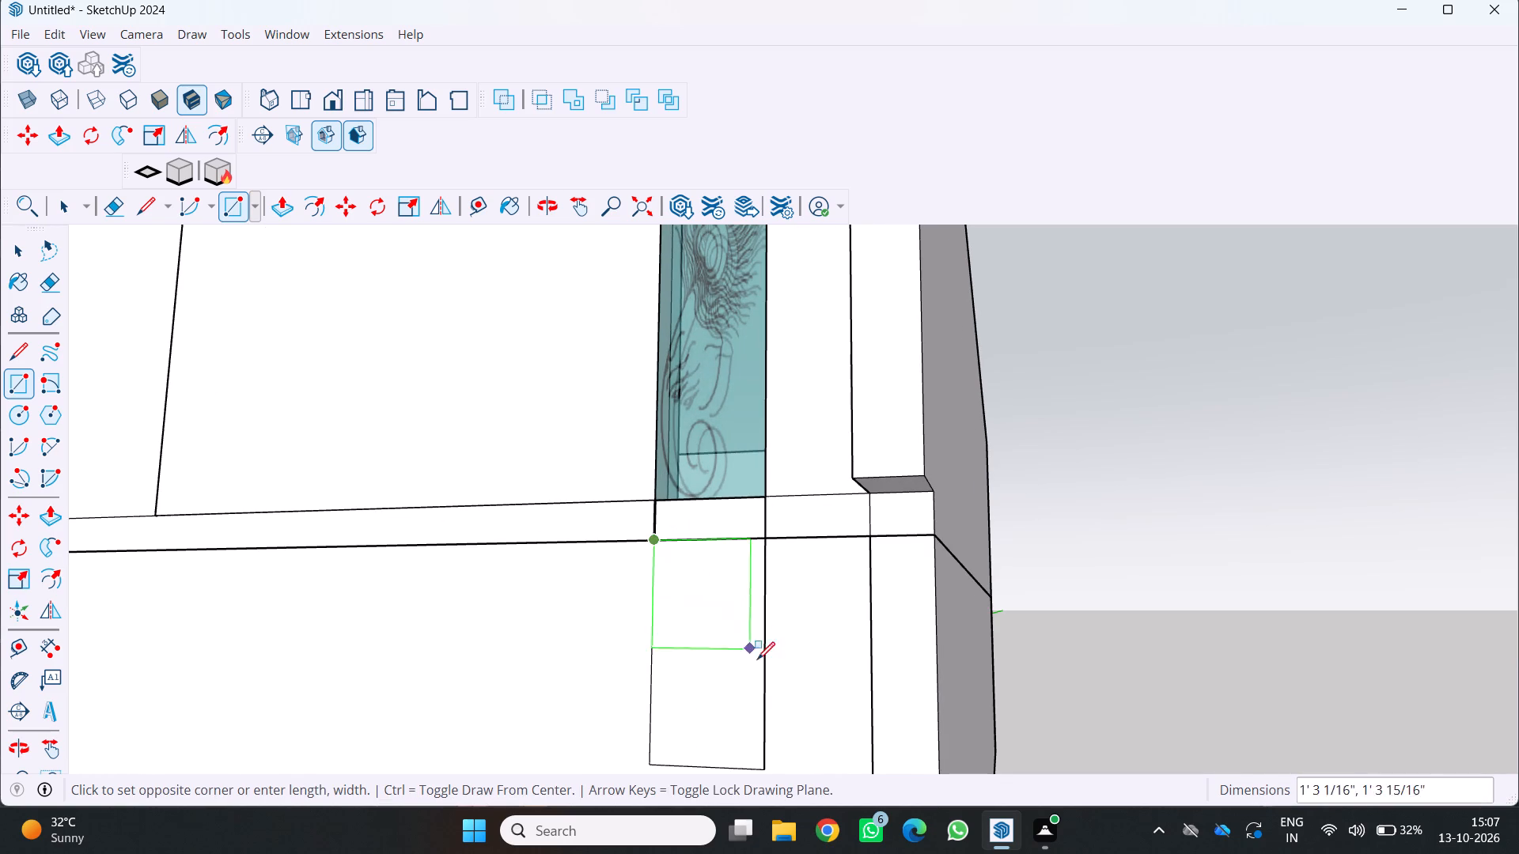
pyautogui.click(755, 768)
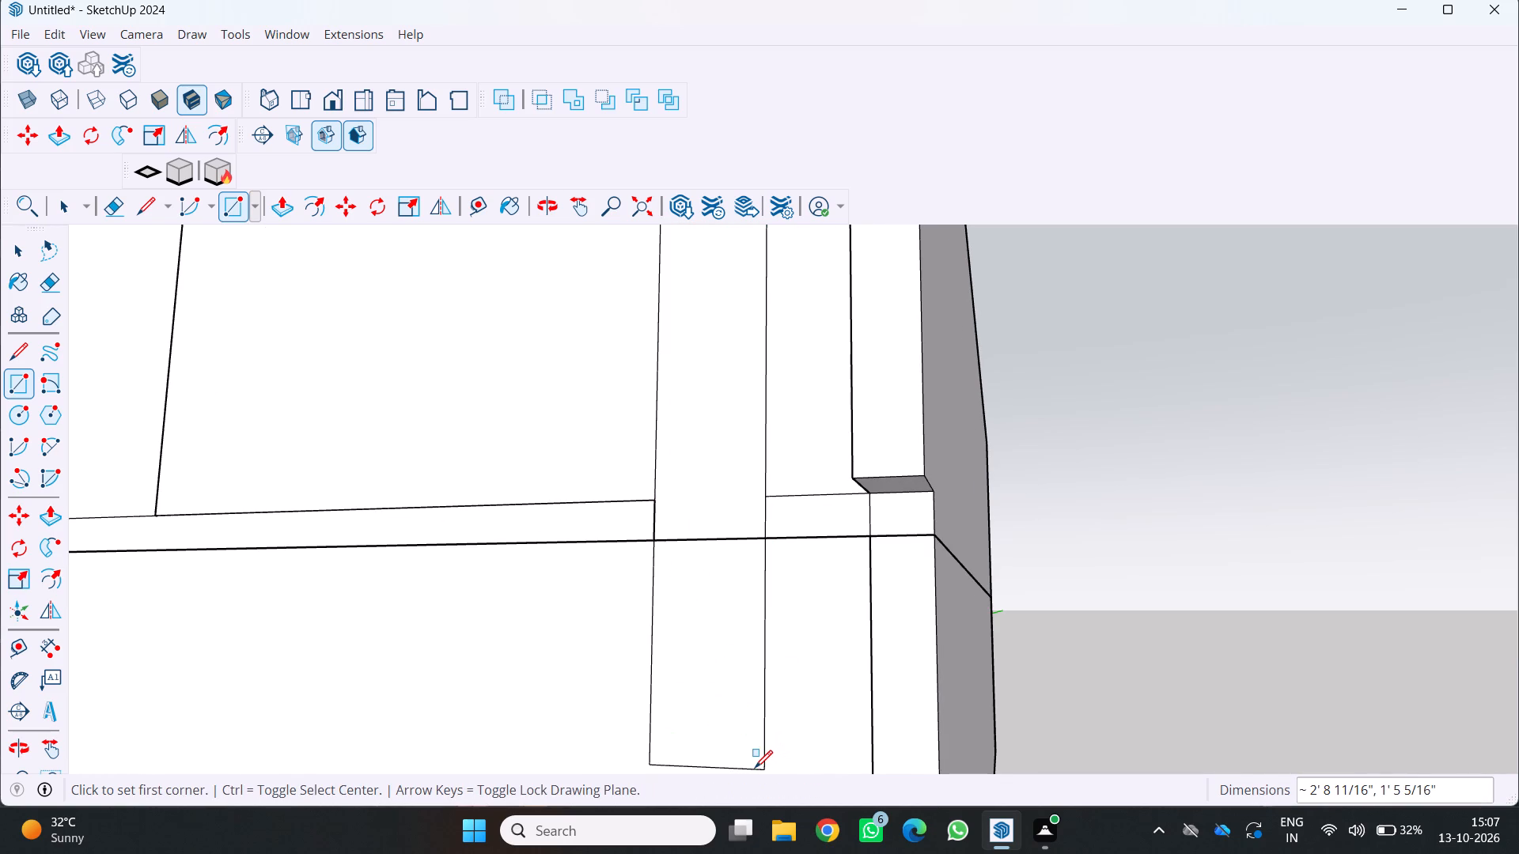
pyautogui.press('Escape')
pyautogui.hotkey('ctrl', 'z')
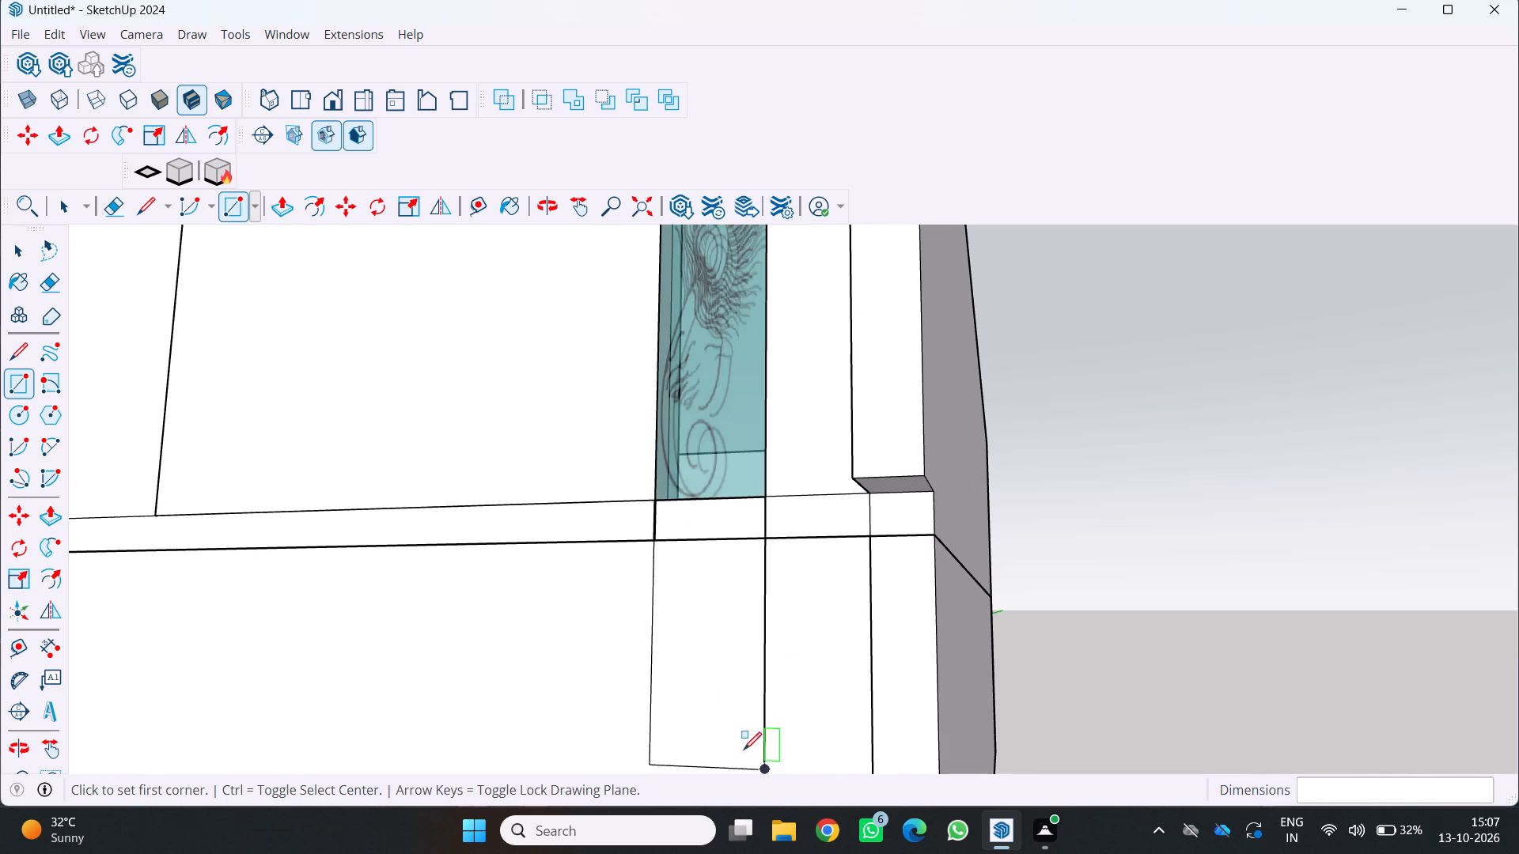
# Examine the whole house and its front facade from several distances and angles.
pyautogui.scroll(-7, 728, 686)
pyautogui.moveTo(713, 649); pyautogui.dragTo(818, 709, button='middle')
pyautogui.scroll(-2, 818, 709)
pyautogui.press('space')
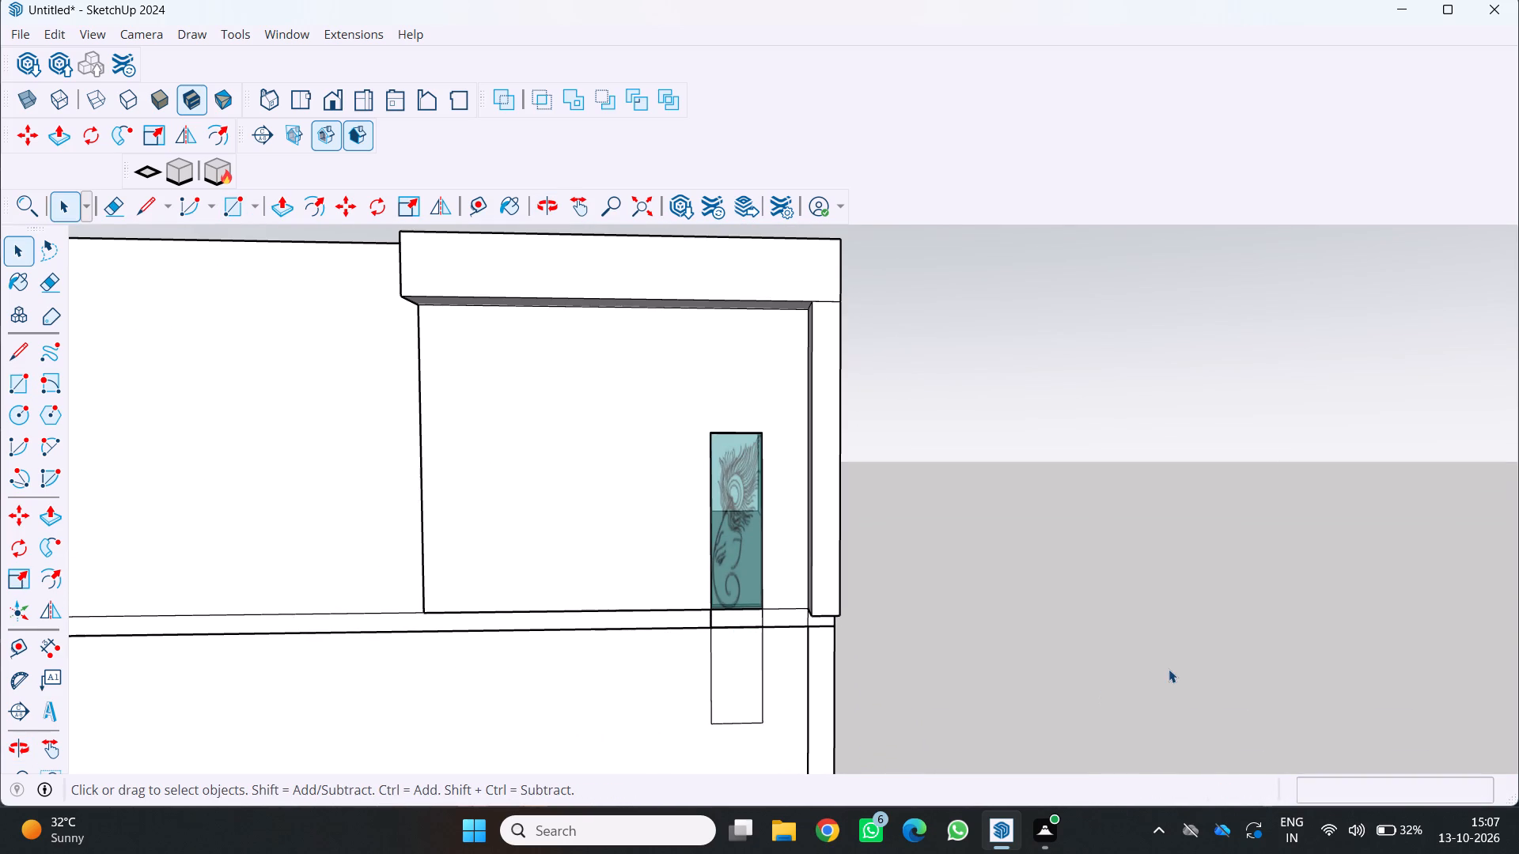
pyautogui.click(1168, 670)
pyautogui.scroll(-3, 1070, 674)
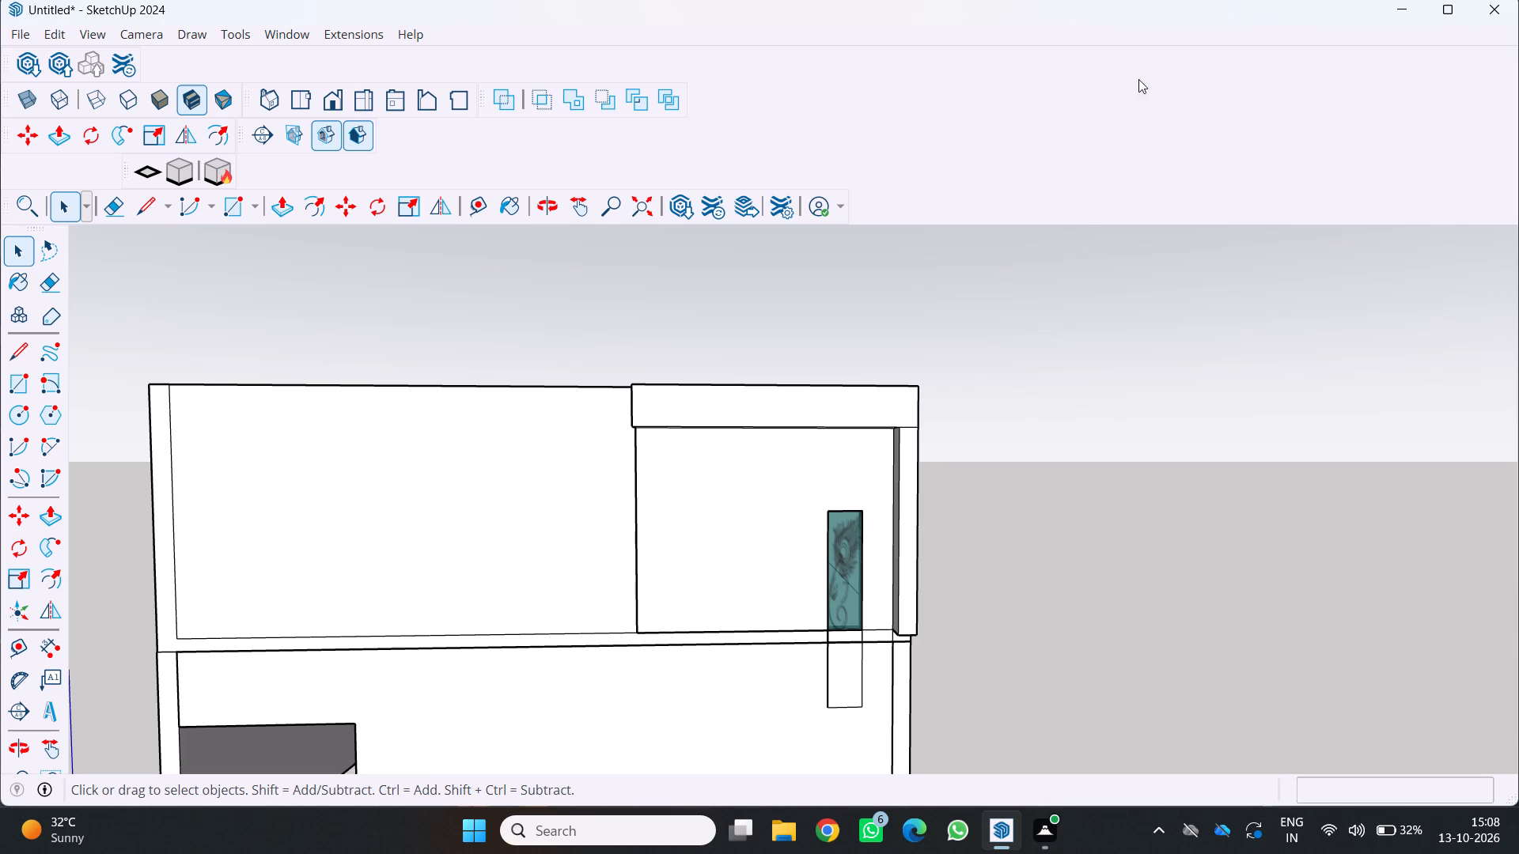
pyautogui.scroll(-6, 450, 676)
pyautogui.moveTo(445, 617); pyautogui.dragTo(466, 539, button='middle')
pyautogui.scroll(-2, 467, 534)
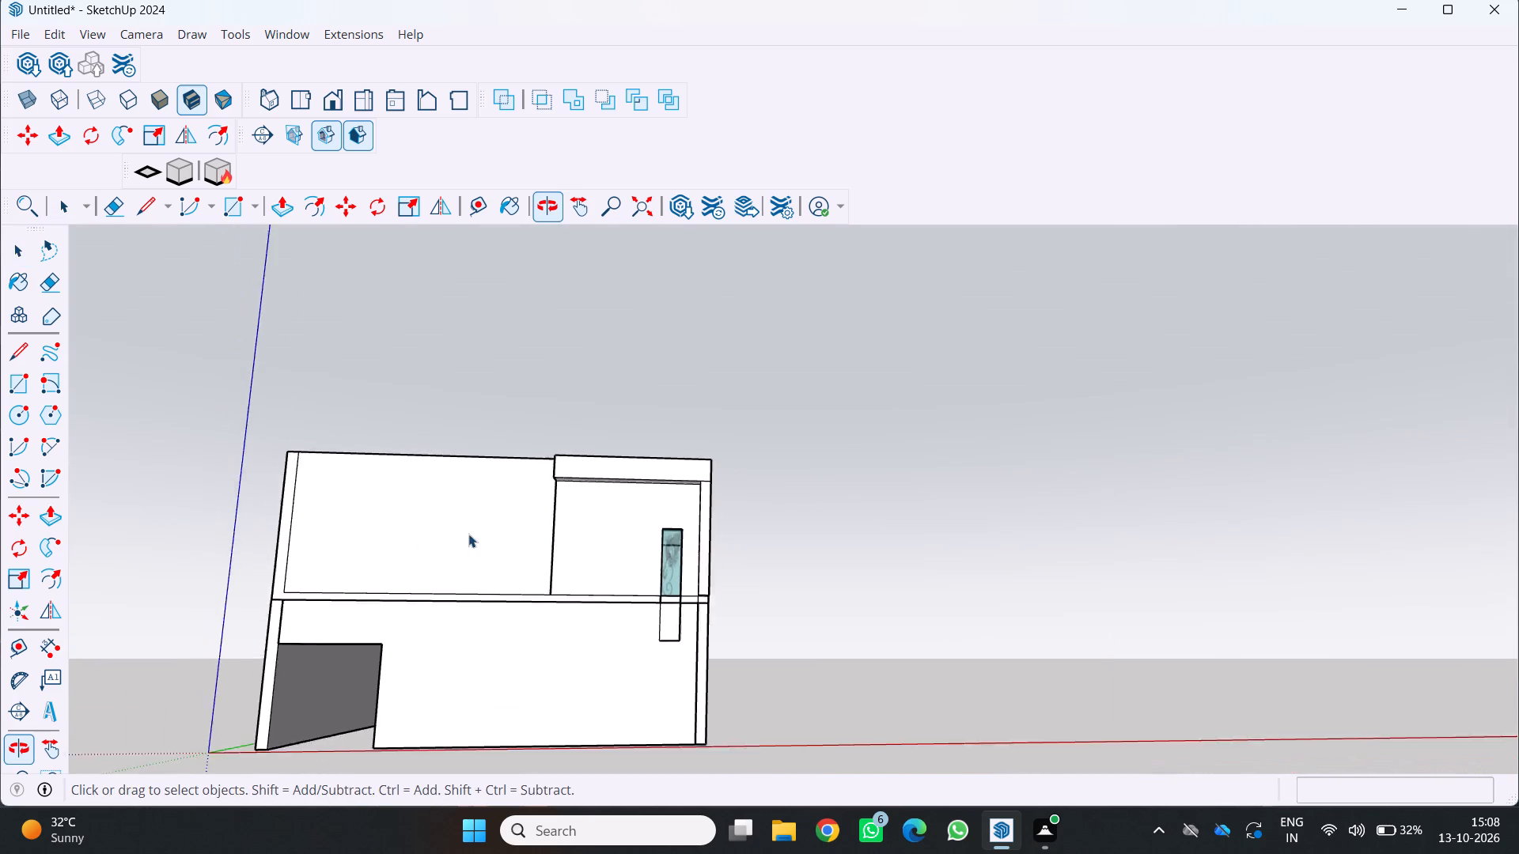
pyautogui.scroll(-2, 468, 534)
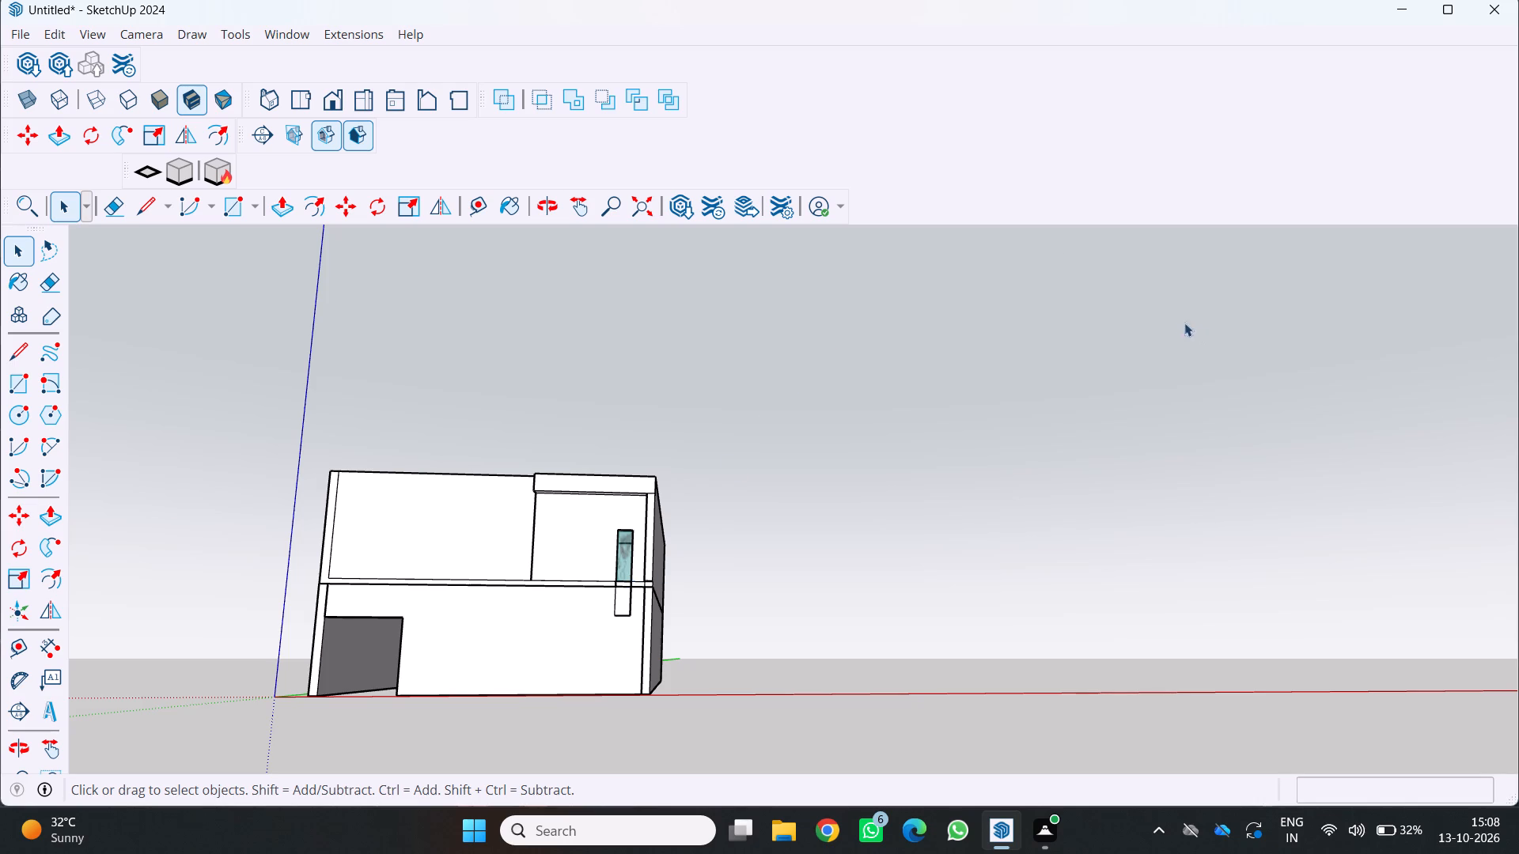
pyautogui.scroll(-5, 890, 517)
pyautogui.moveTo(881, 517); pyautogui.dragTo(879, 552, button='middle')
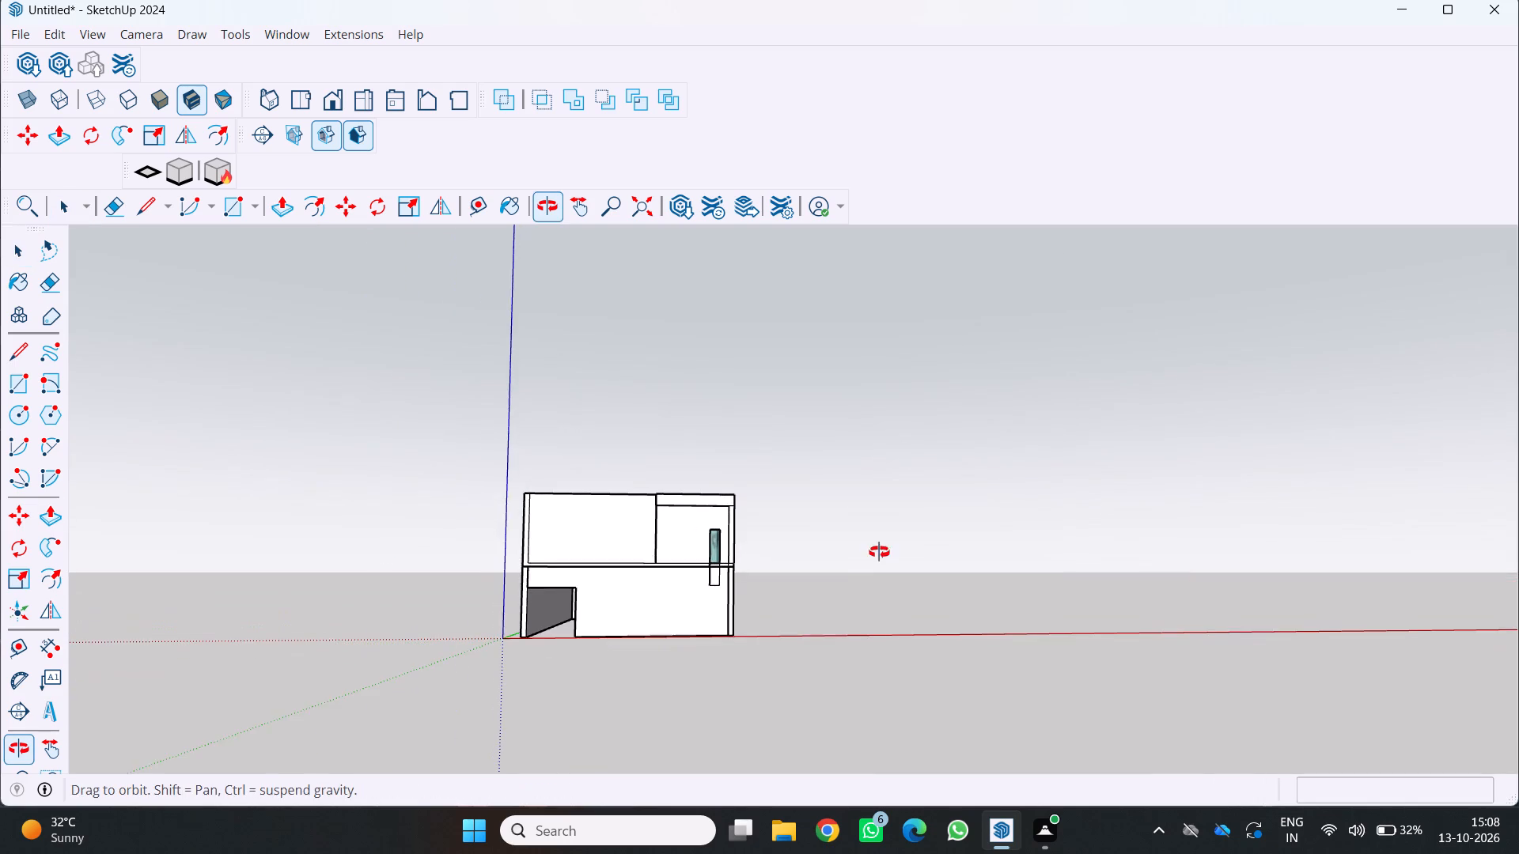
pyautogui.moveTo(879, 552); pyautogui.dragTo(875, 556, button='middle')
pyautogui.middleClick(875, 556)
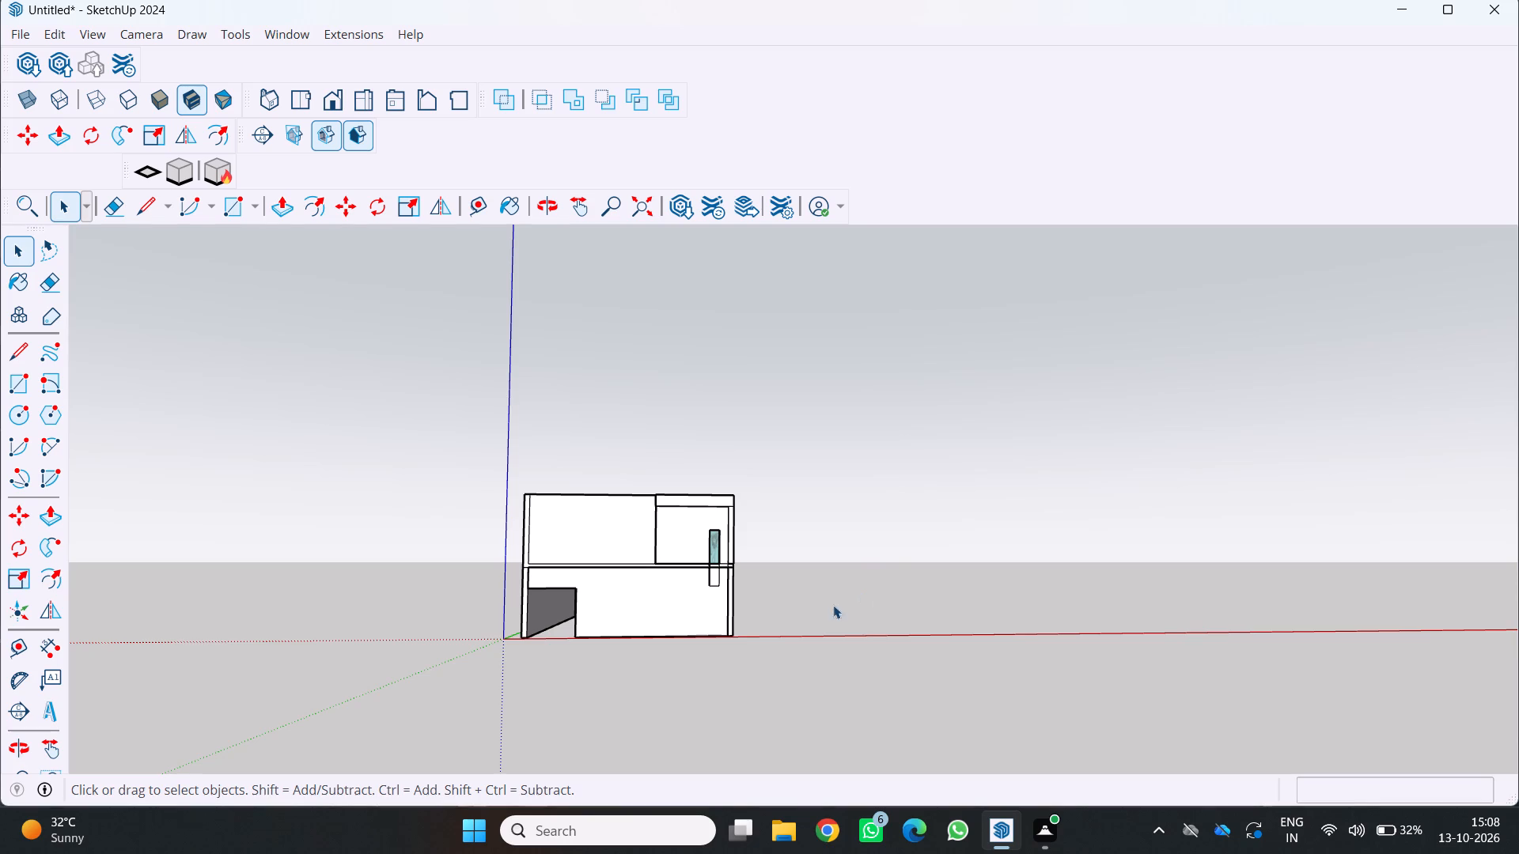
pyautogui.moveTo(618, 622); pyautogui.dragTo(642, 637, button='middle')
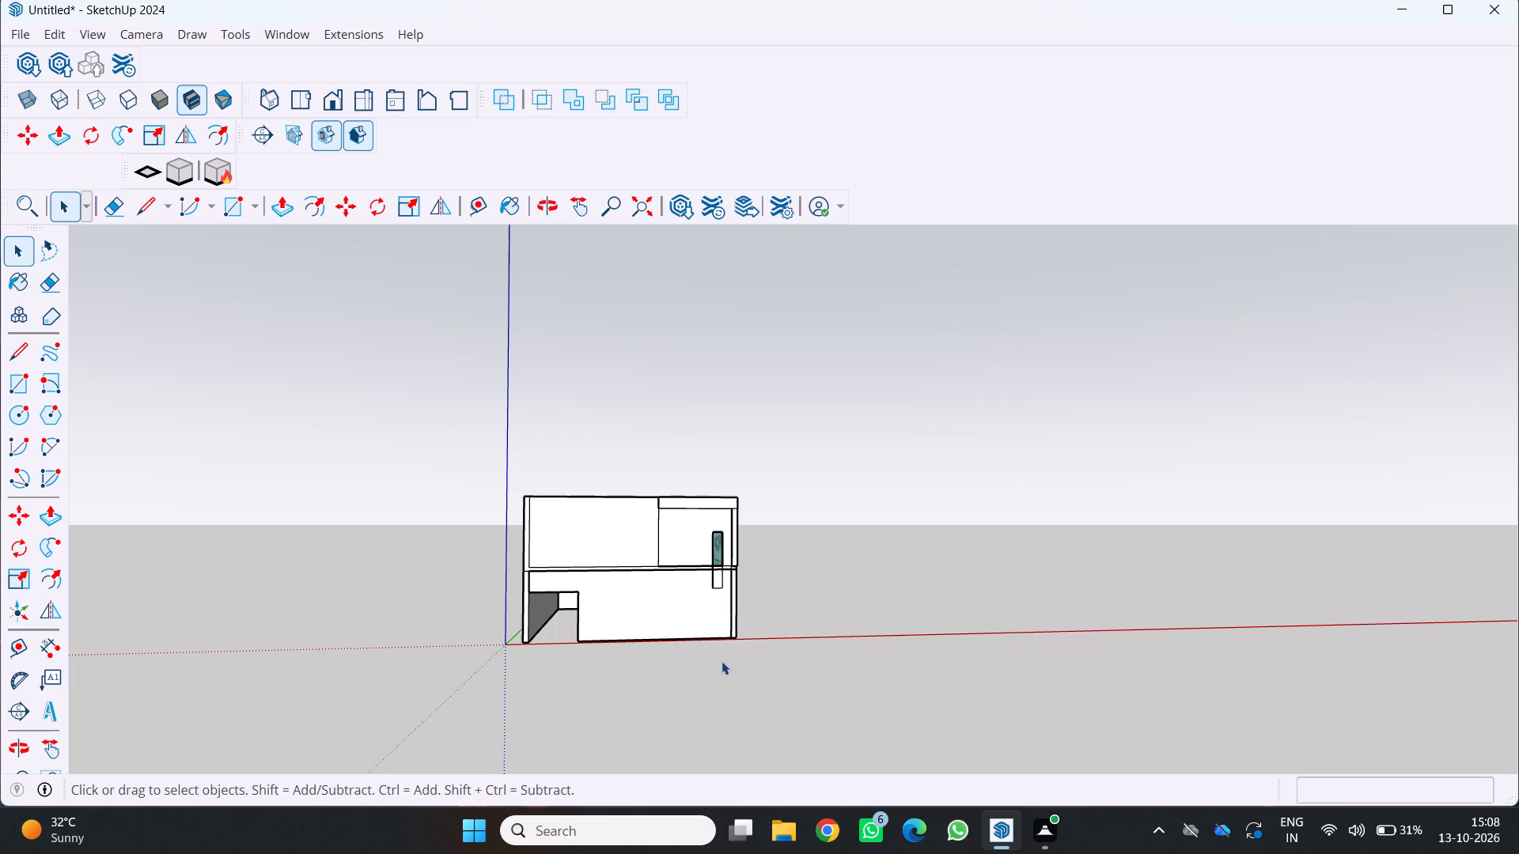
pyautogui.scroll(-1, 725, 665)
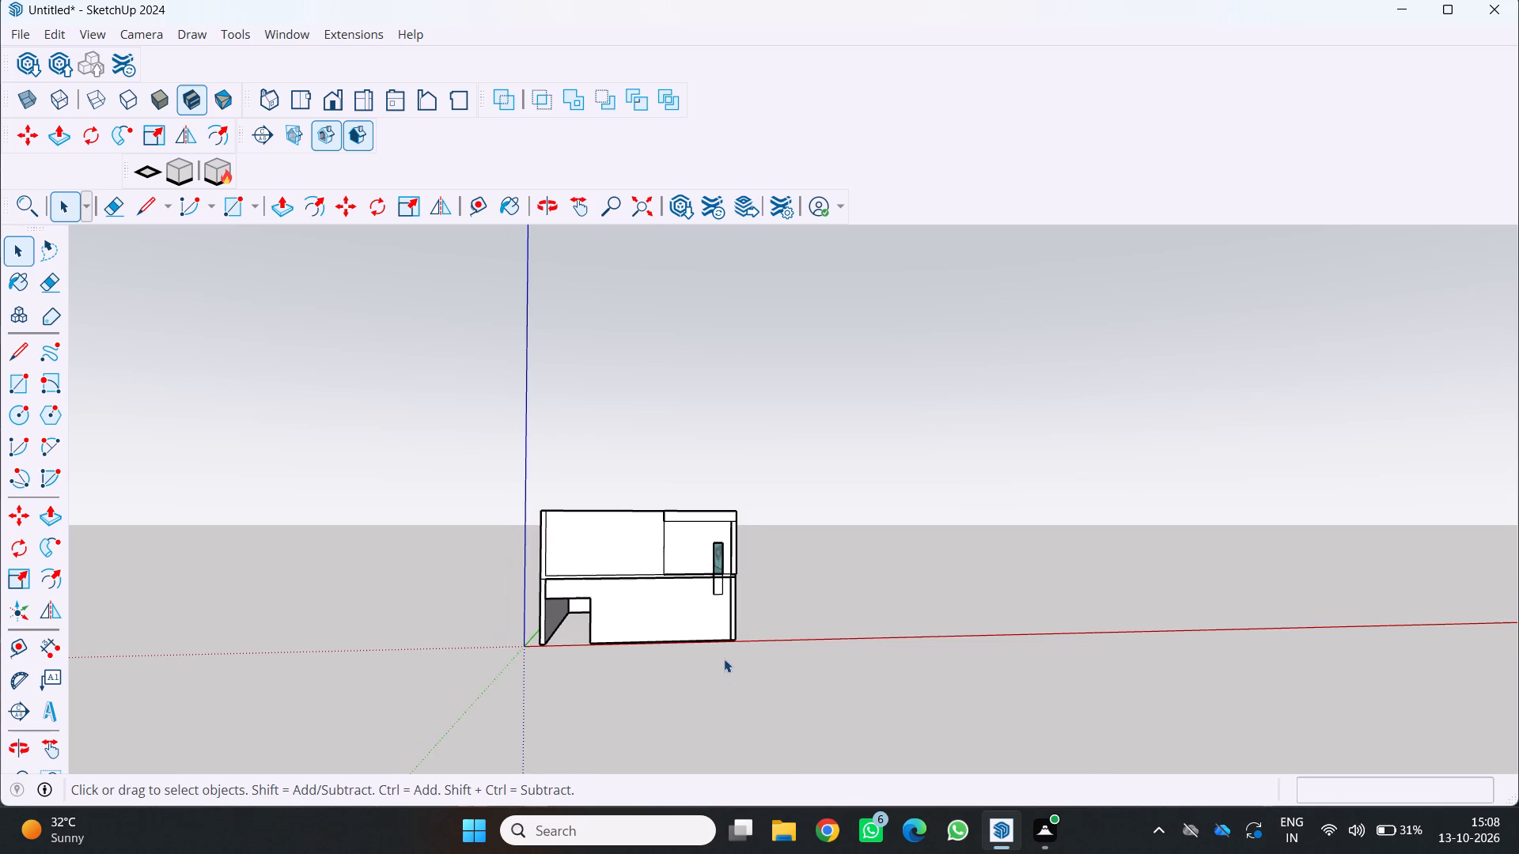
pyautogui.moveTo(715, 640); pyautogui.dragTo(767, 663, button='middle')
pyautogui.scroll(2, 695, 622)
pyautogui.moveTo(690, 619); pyautogui.dragTo(676, 618, button='middle')
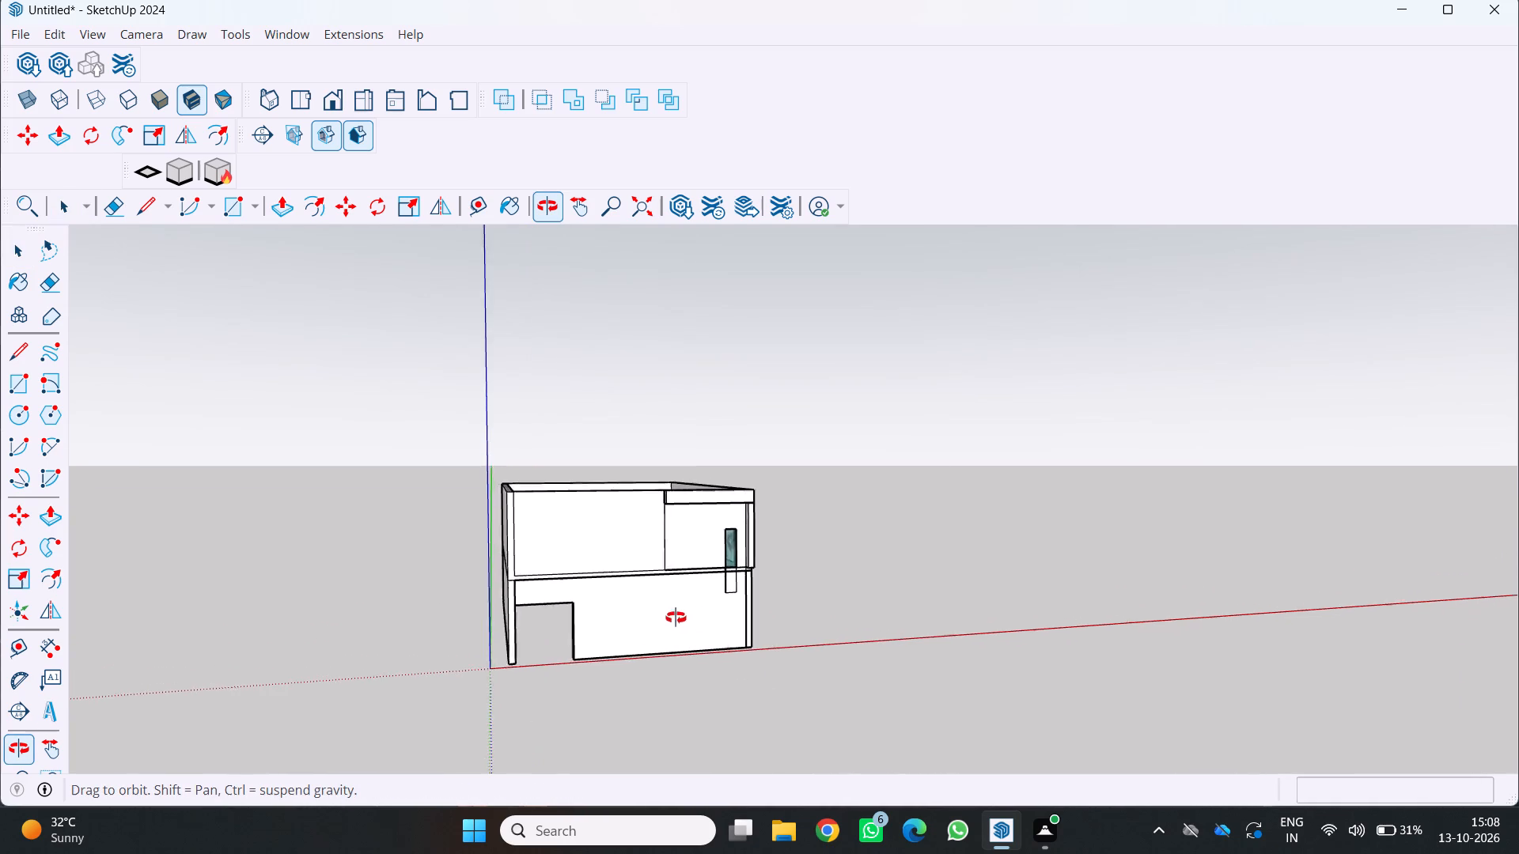
pyautogui.moveTo(676, 618); pyautogui.dragTo(599, 550, button='middle')
pyautogui.scroll(2, 617, 510)
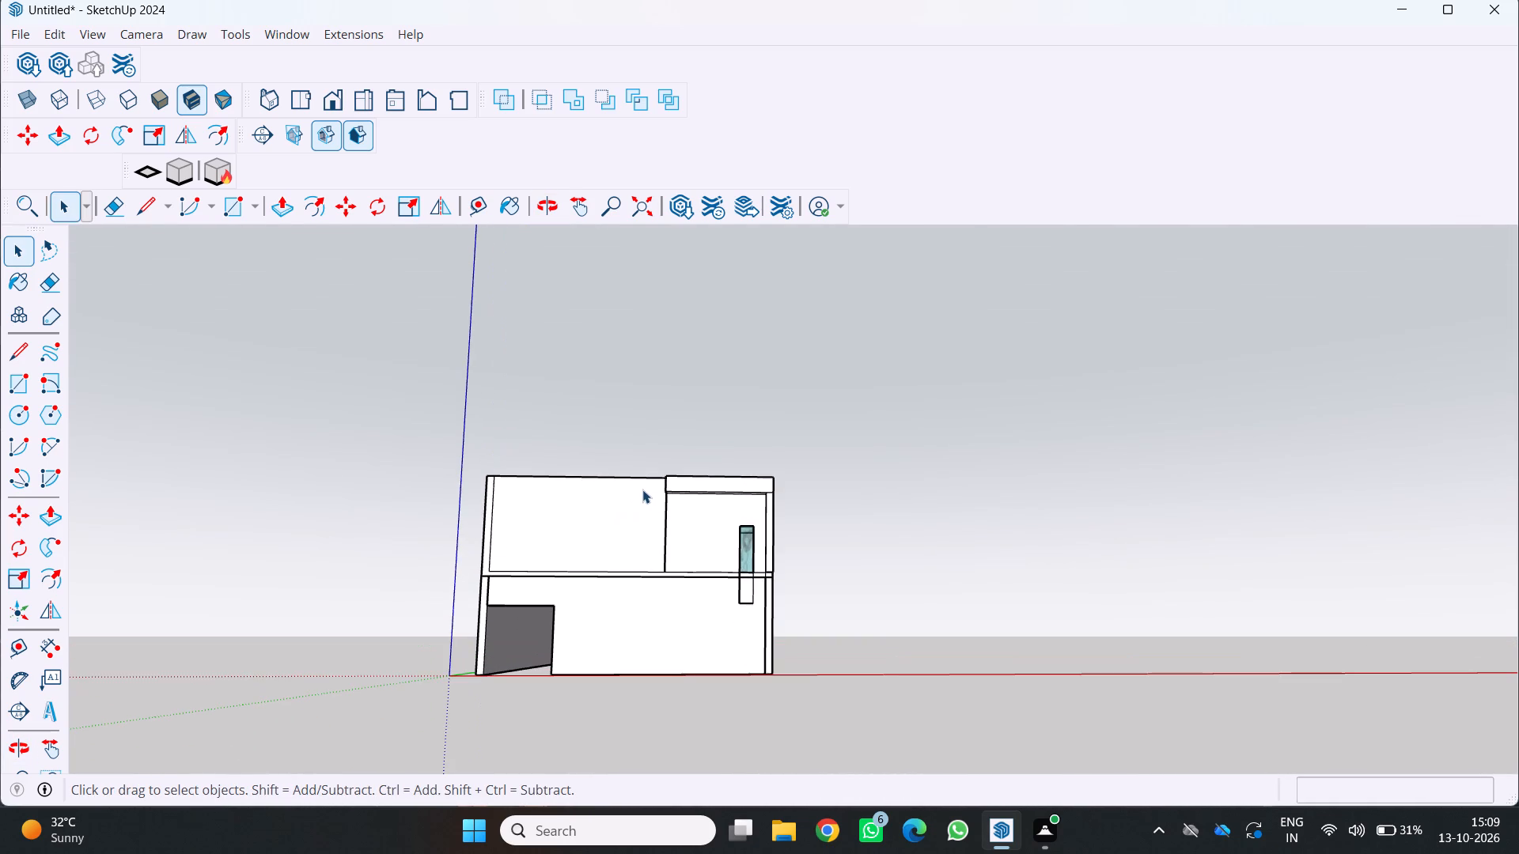
# Draw a rectangle about 49' 11 9/16" by 30' across the open roof, between opposite outer corners of the parapet top.
pyautogui.scroll(-4, 642, 486)
pyautogui.moveTo(638, 474); pyautogui.dragTo(778, 671, button='middle')
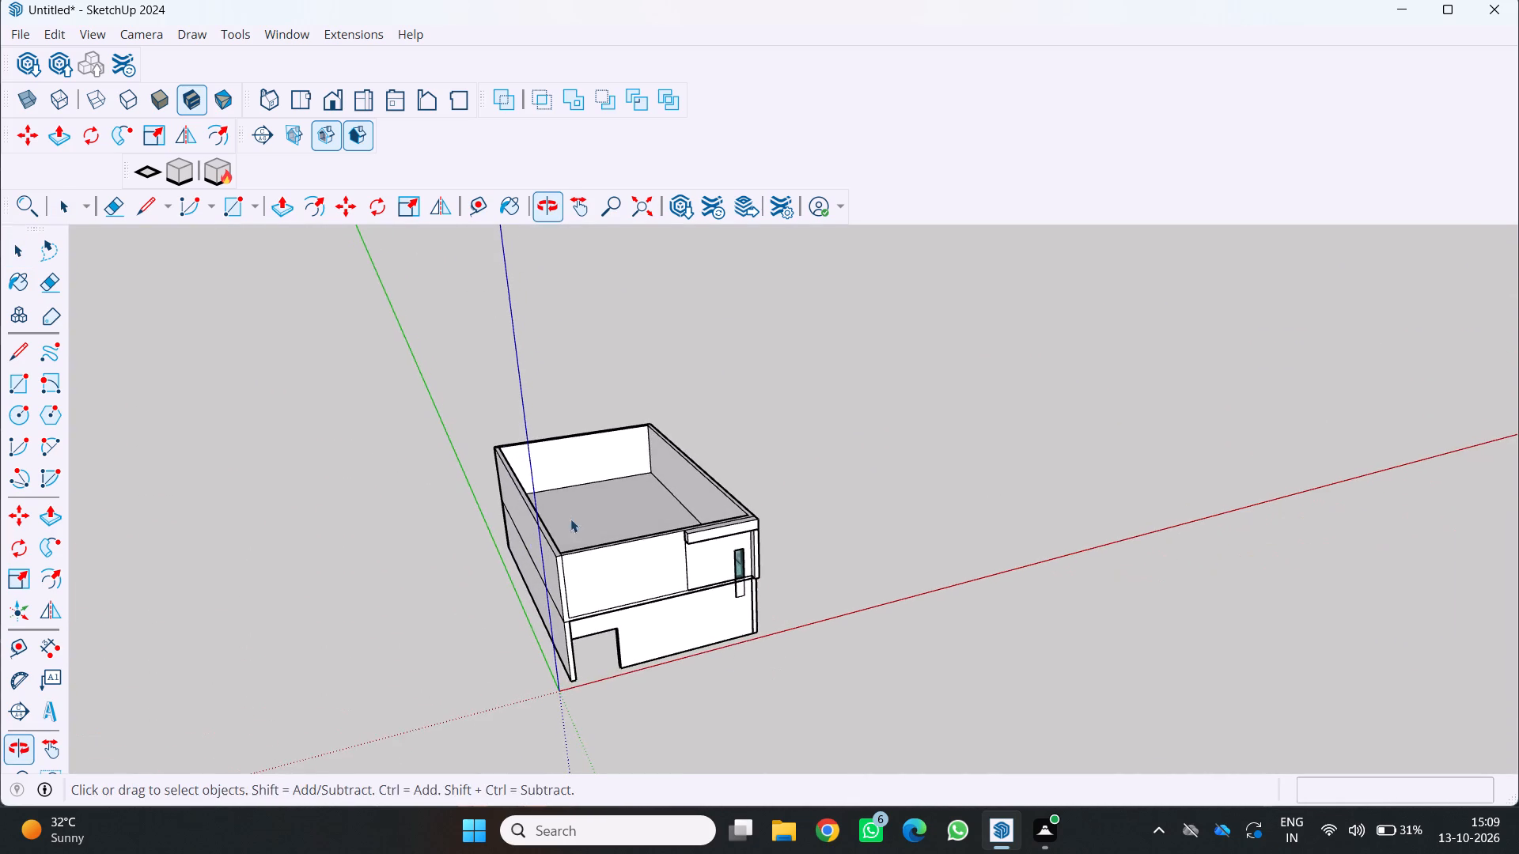
pyautogui.scroll(-1, 612, 508)
pyautogui.moveTo(614, 507); pyautogui.dragTo(517, 494, button='middle')
pyautogui.scroll(3, 564, 377)
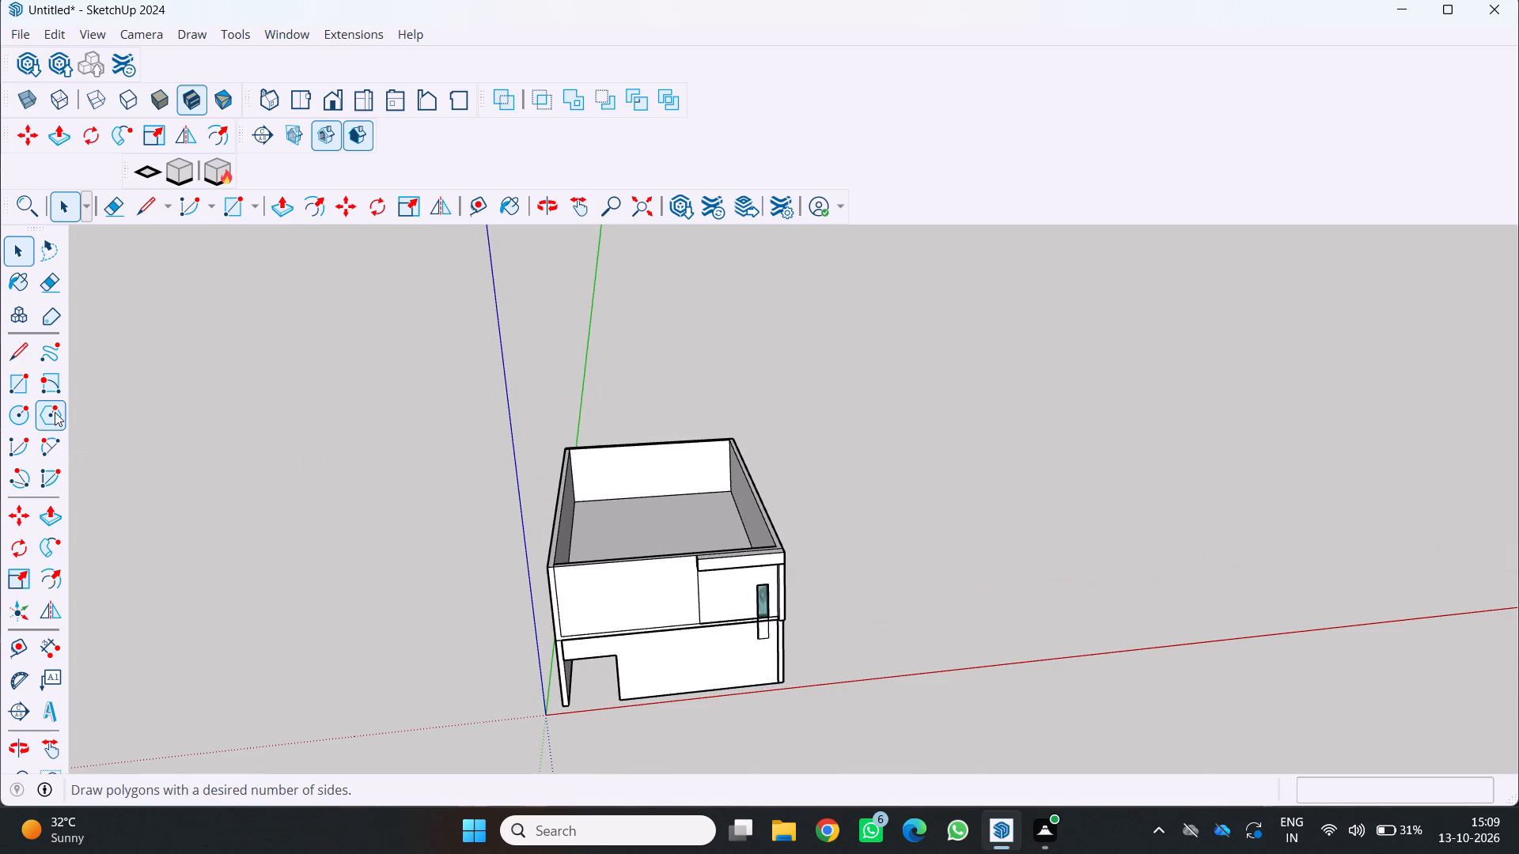
pyautogui.click(28, 383)
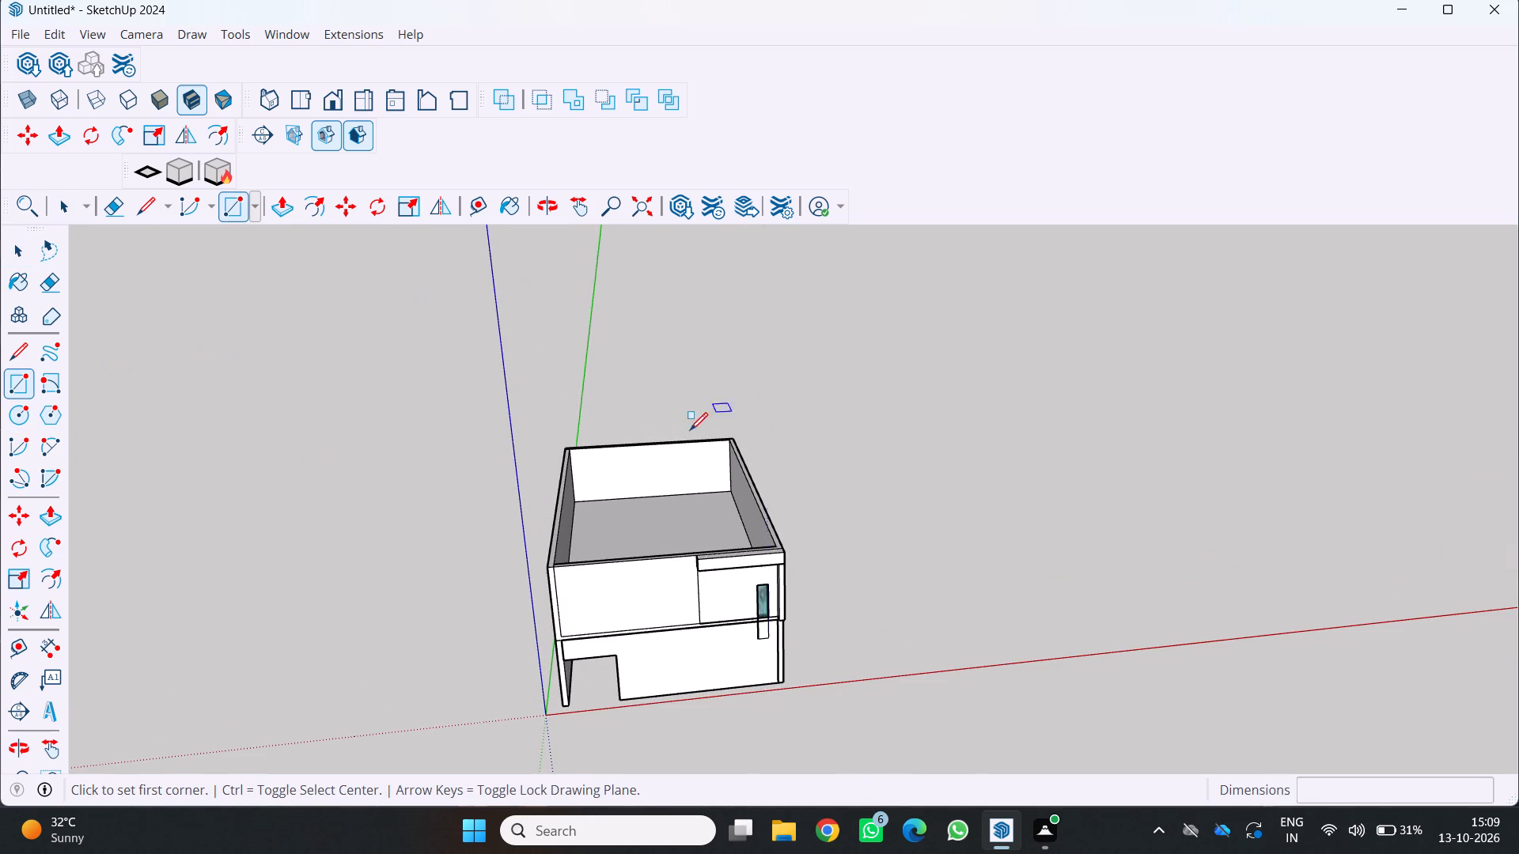
pyautogui.scroll(19, 642, 467)
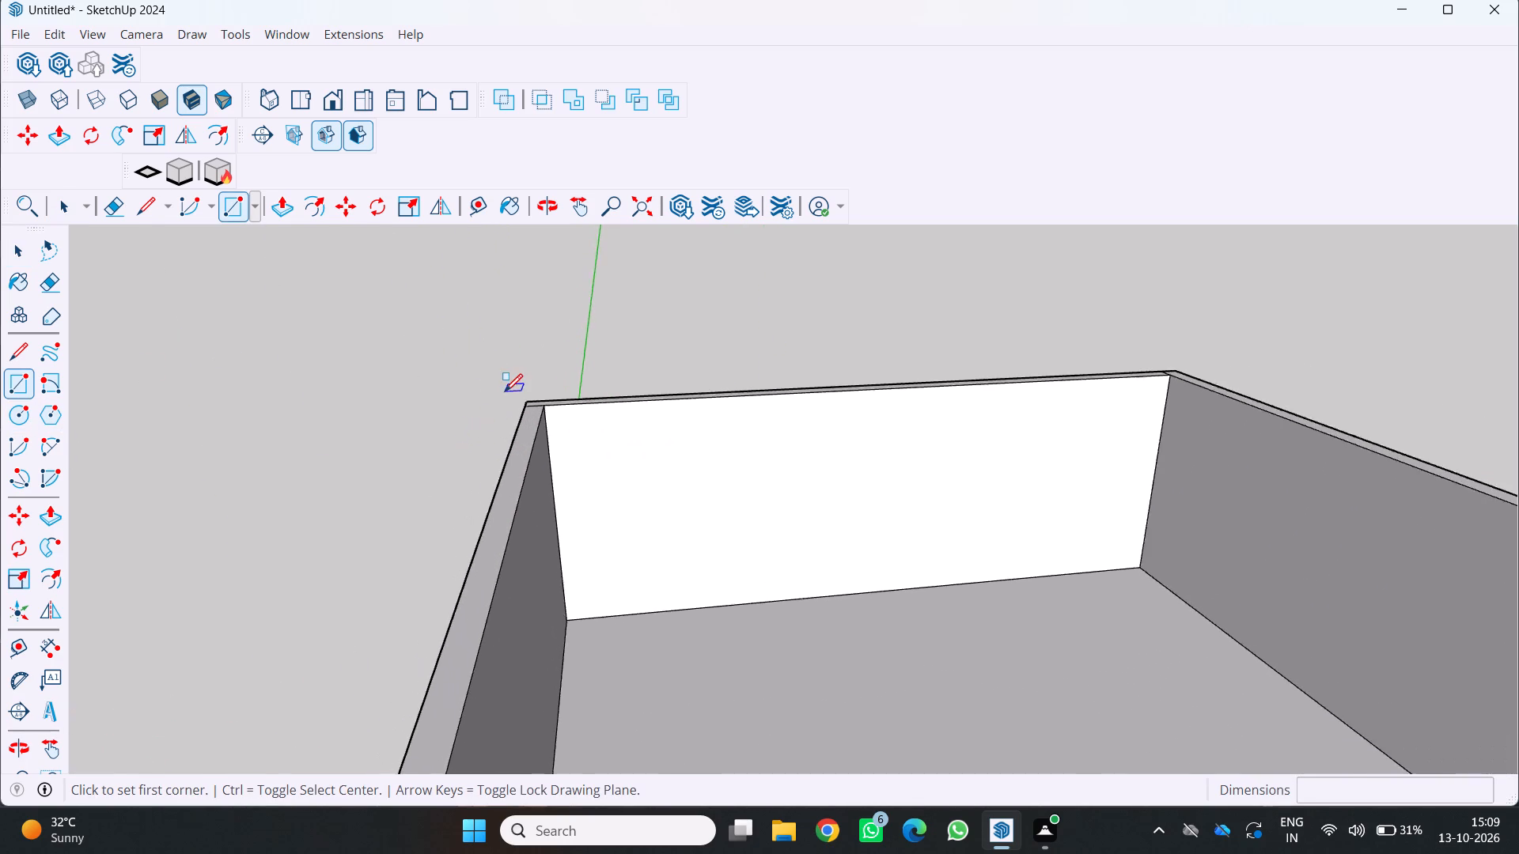
pyautogui.scroll(5, 505, 391)
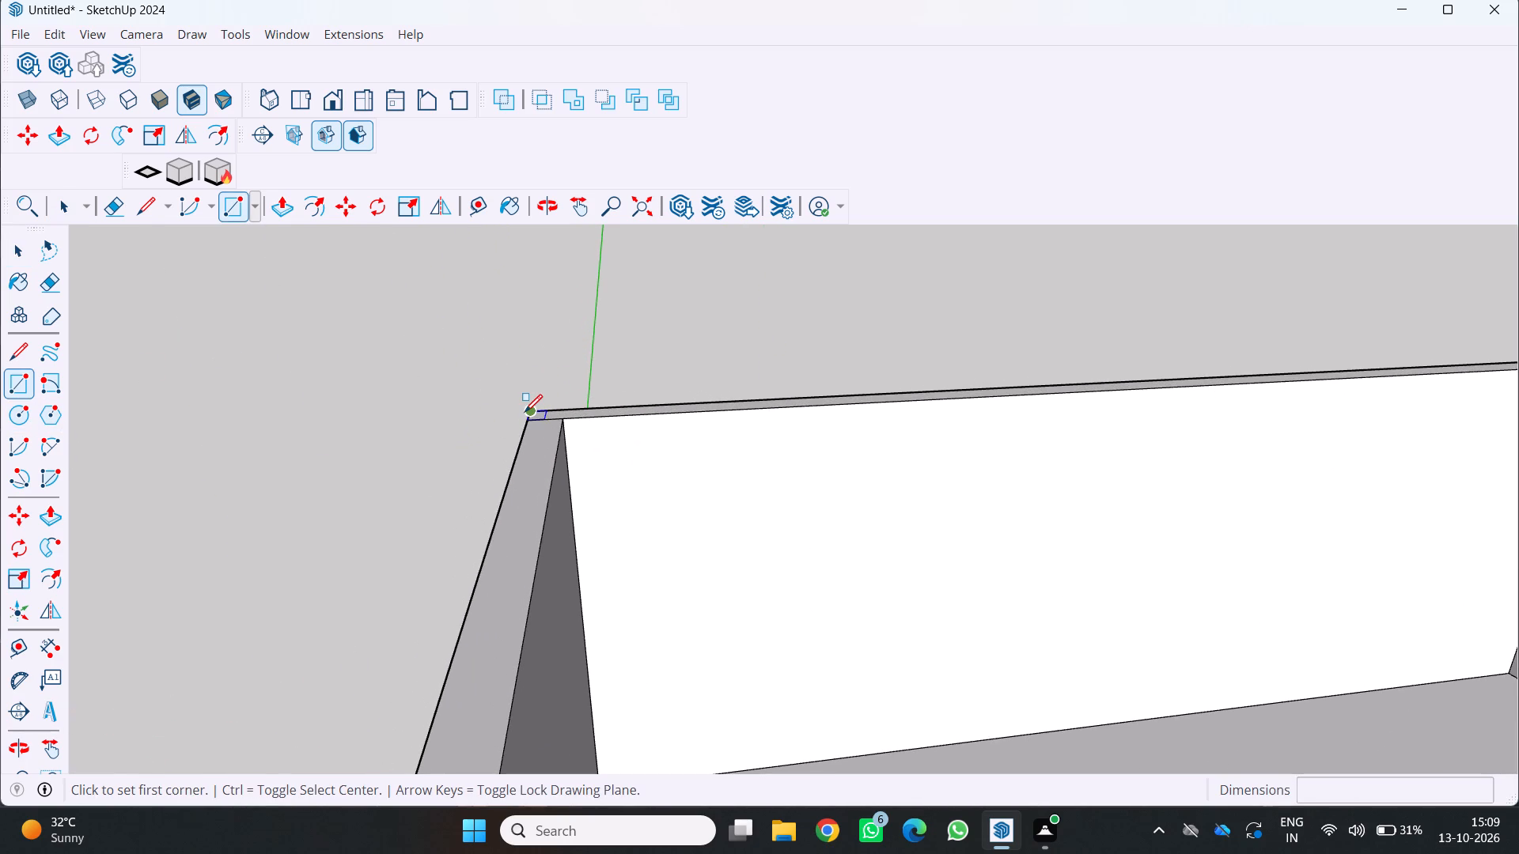
pyautogui.click(529, 410)
pyautogui.scroll(-15, 541, 410)
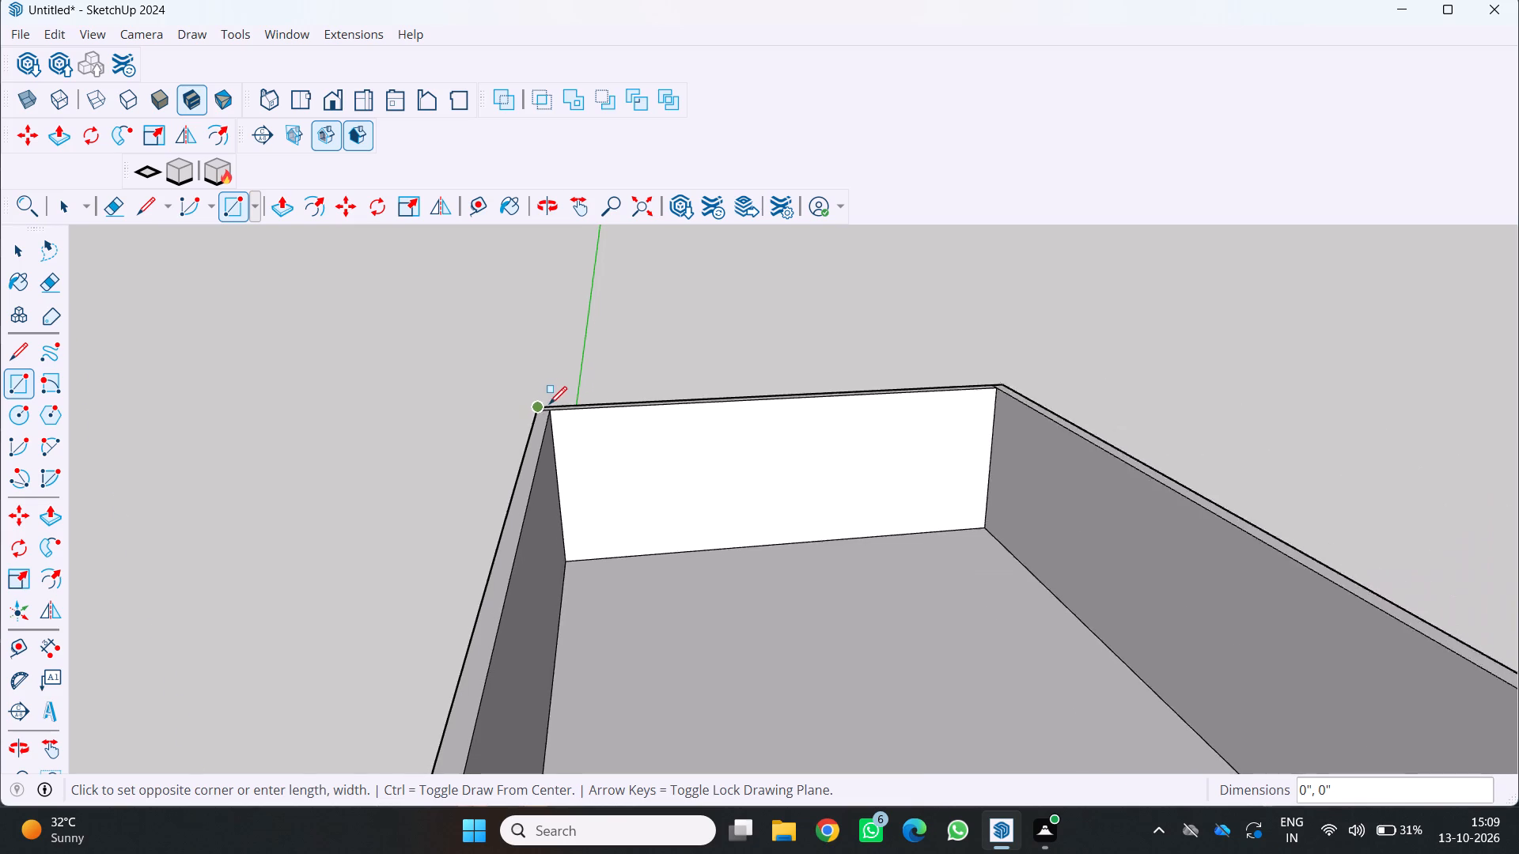
pyautogui.scroll(-13, 549, 404)
pyautogui.scroll(10, 660, 537)
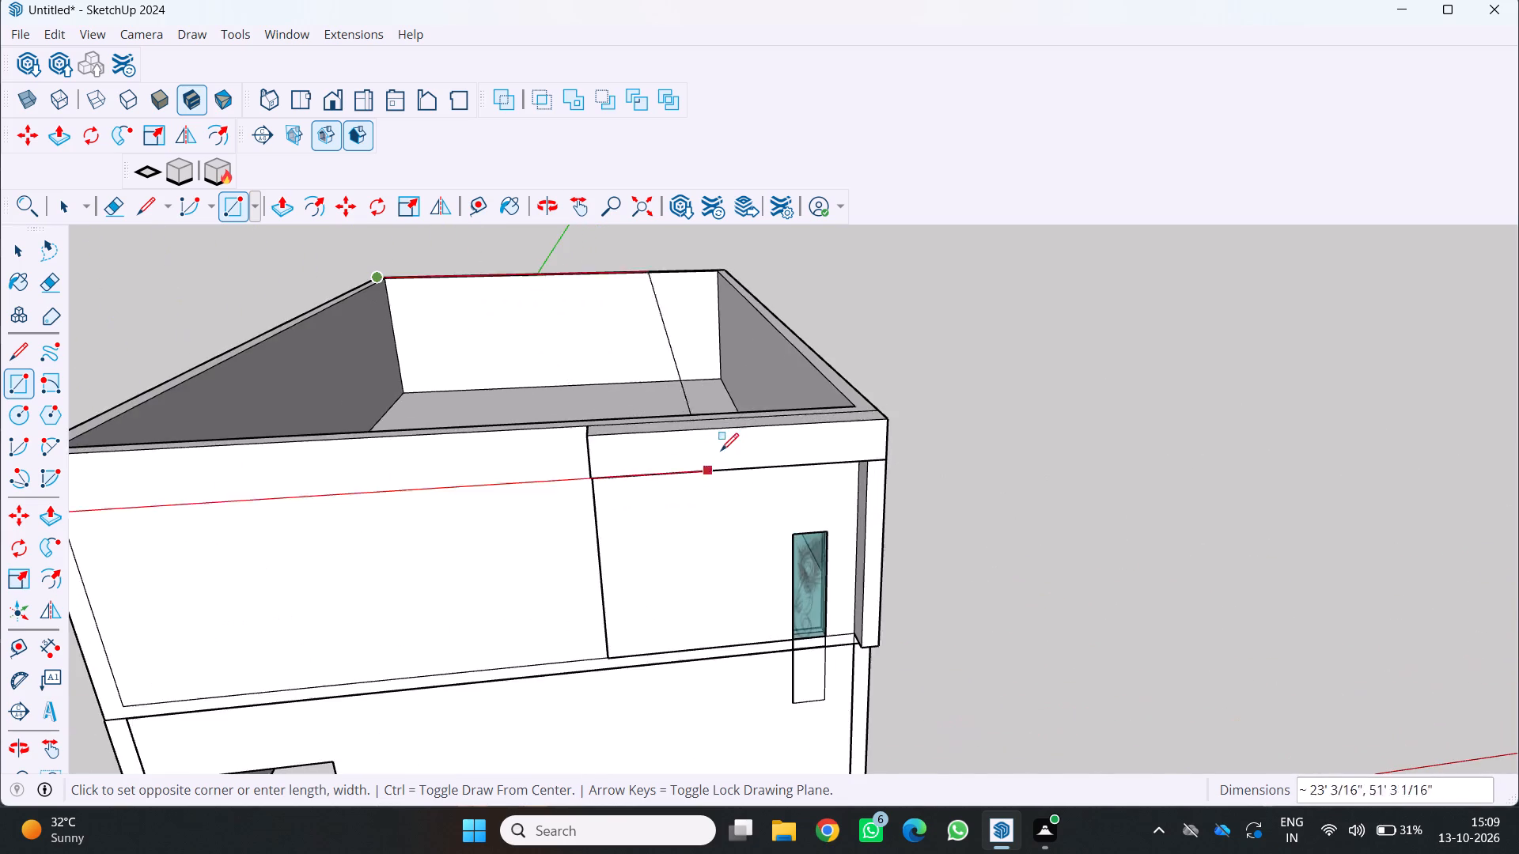
pyautogui.scroll(13, 721, 451)
pyautogui.scroll(-10, 885, 411)
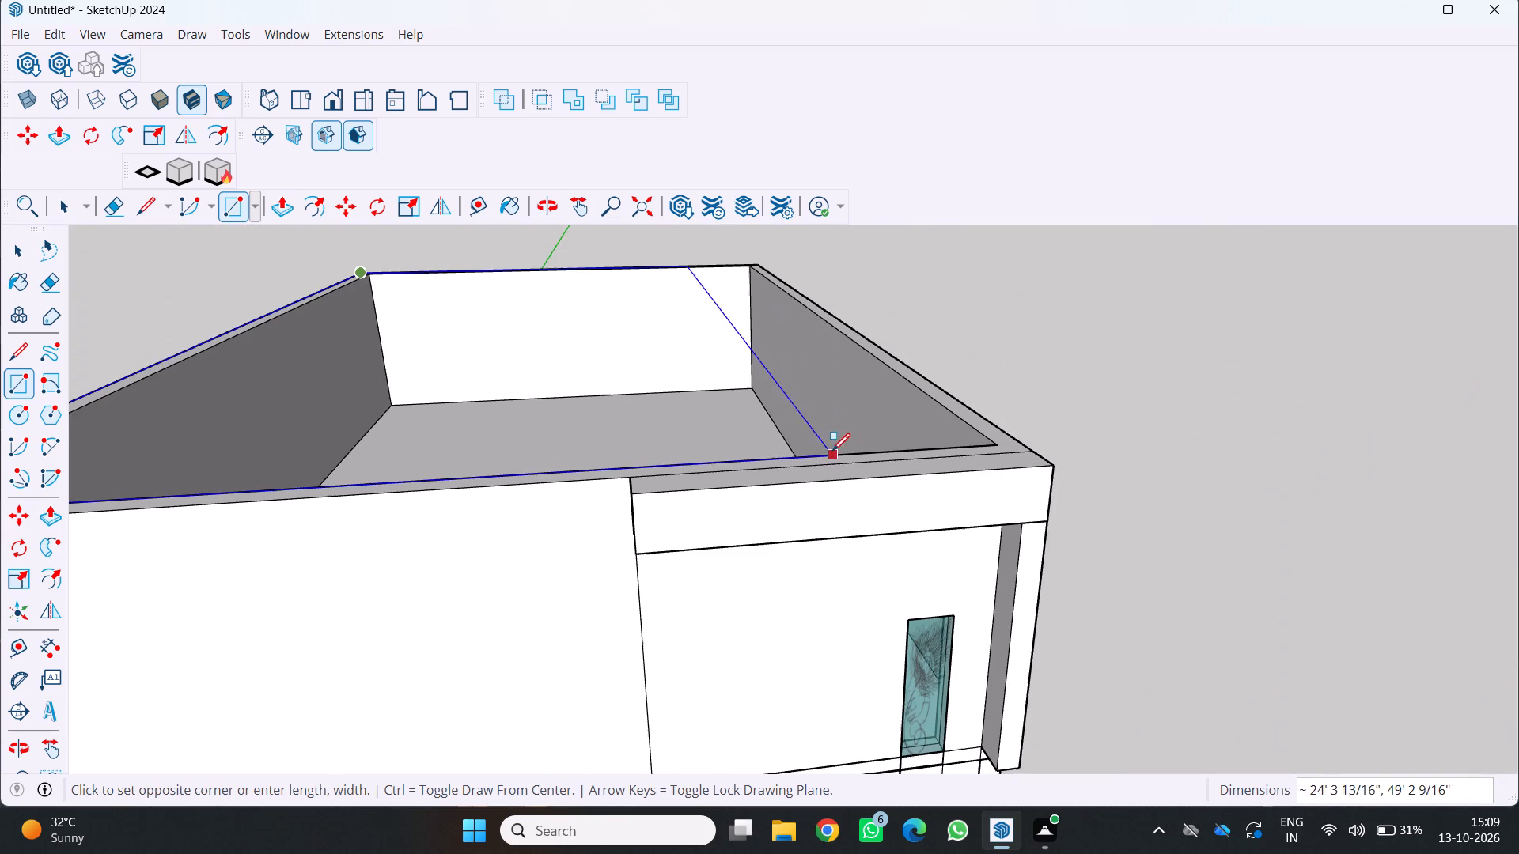
pyautogui.click(1032, 449)
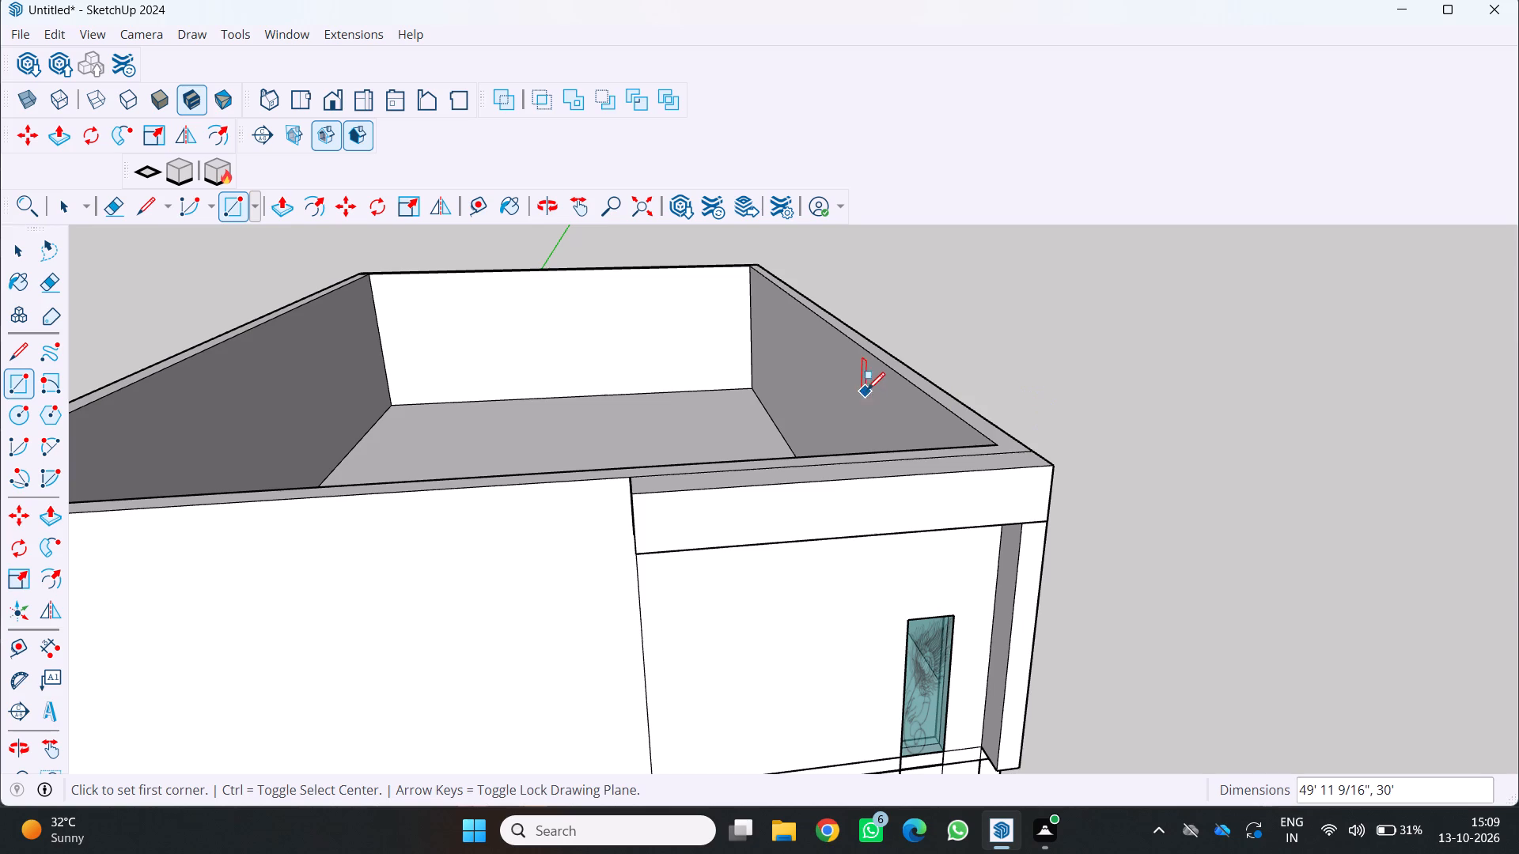
# Redraw the roof rectangle, about 49' 11 9/16" by 30', from the parapet's rear outer corner to the opposite front corner.
pyautogui.press('r')
pyautogui.scroll(-2, 552, 439)
pyautogui.moveTo(574, 445); pyautogui.dragTo(643, 472, button='middle')
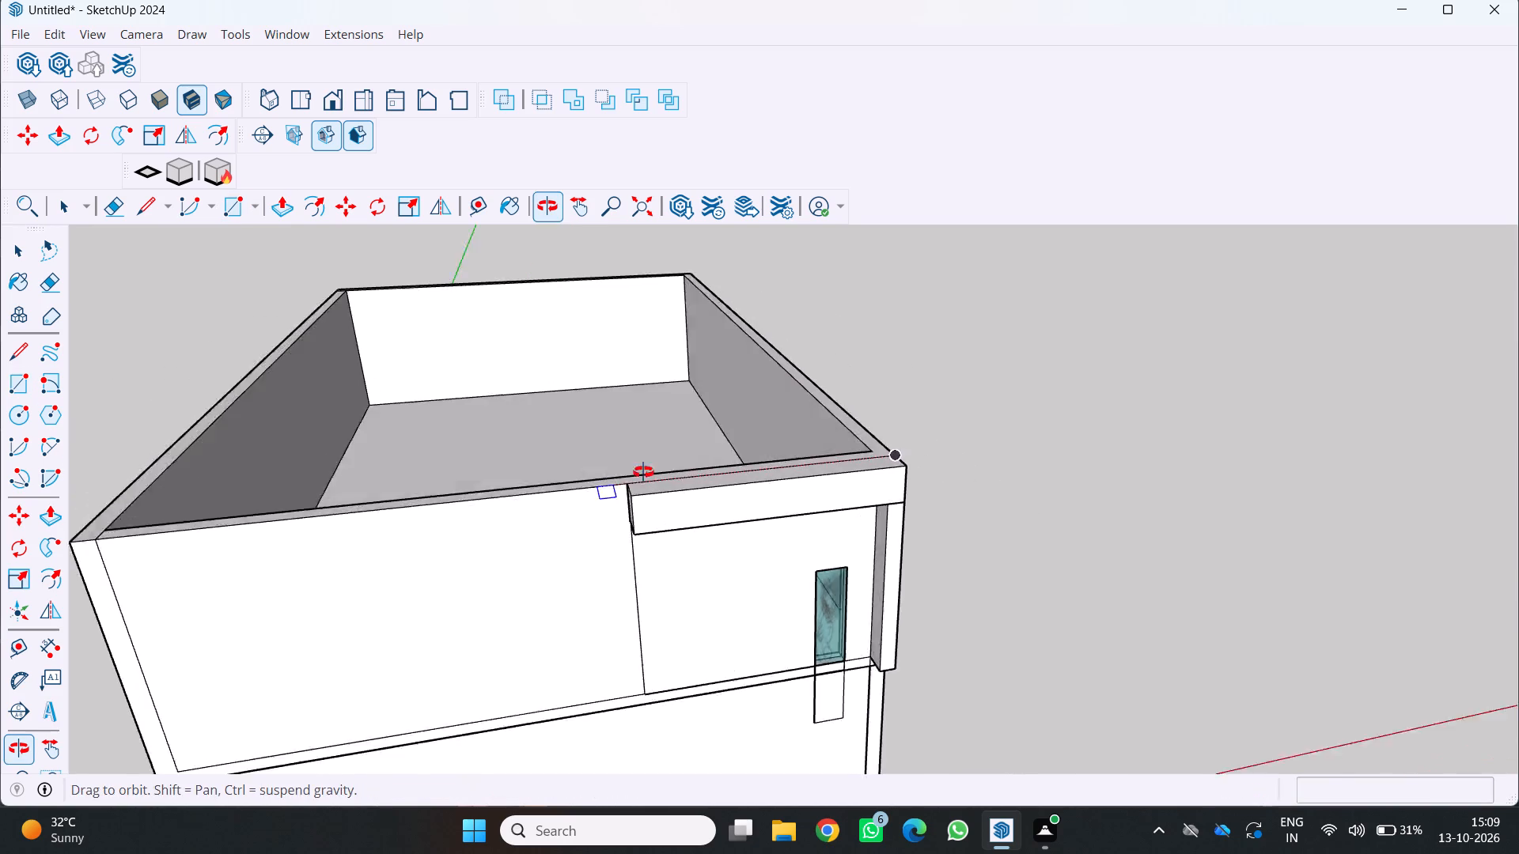
pyautogui.moveTo(643, 472); pyautogui.dragTo(682, 481, button='middle')
pyautogui.scroll(-1, 679, 481)
pyautogui.scroll(2, 1, 221)
pyautogui.scroll(9, 286, 334)
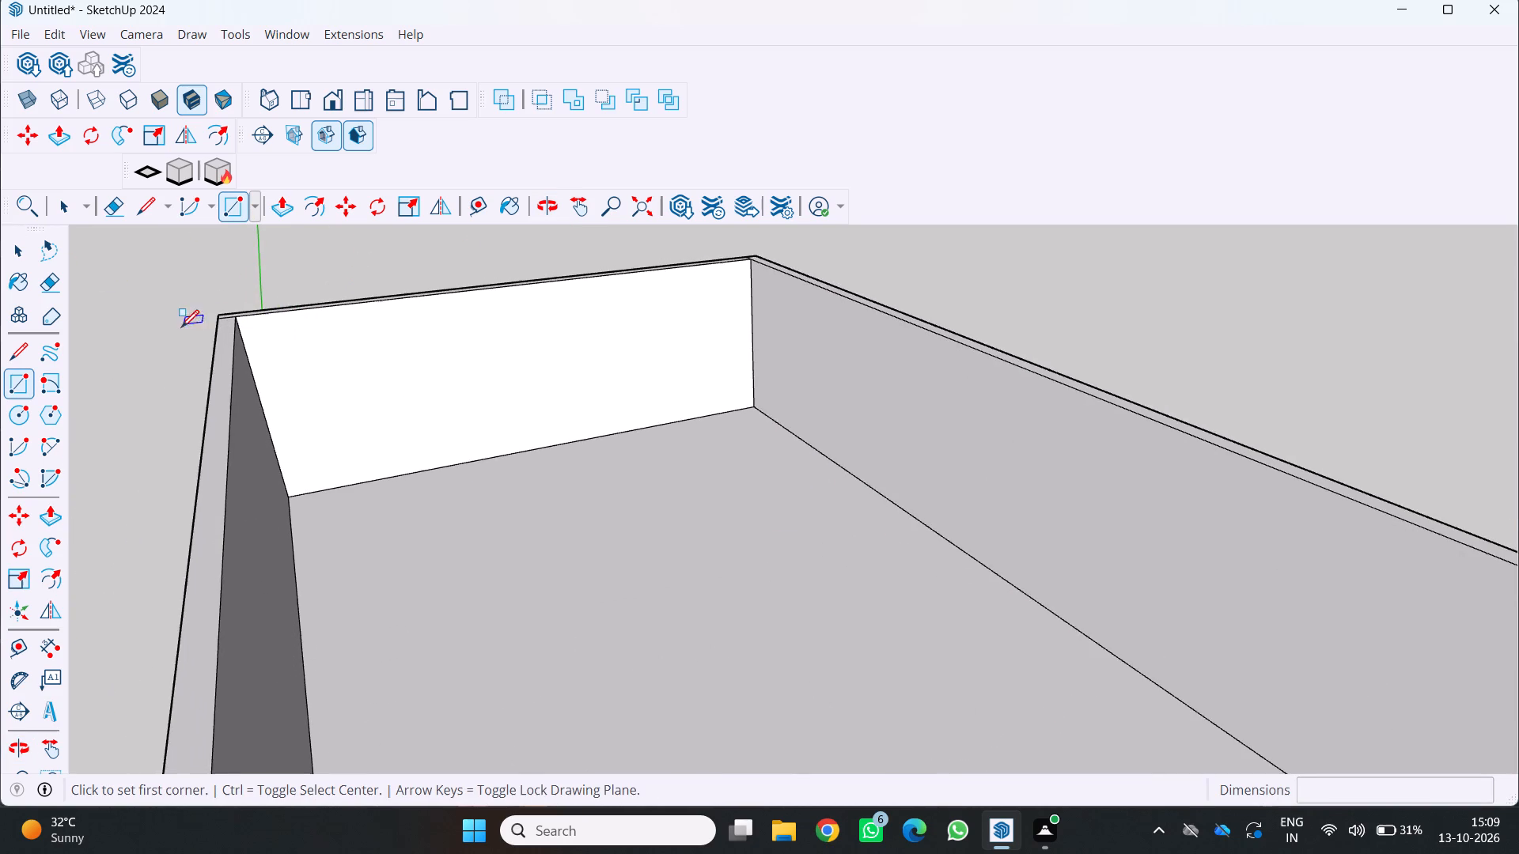
pyautogui.scroll(5, 181, 327)
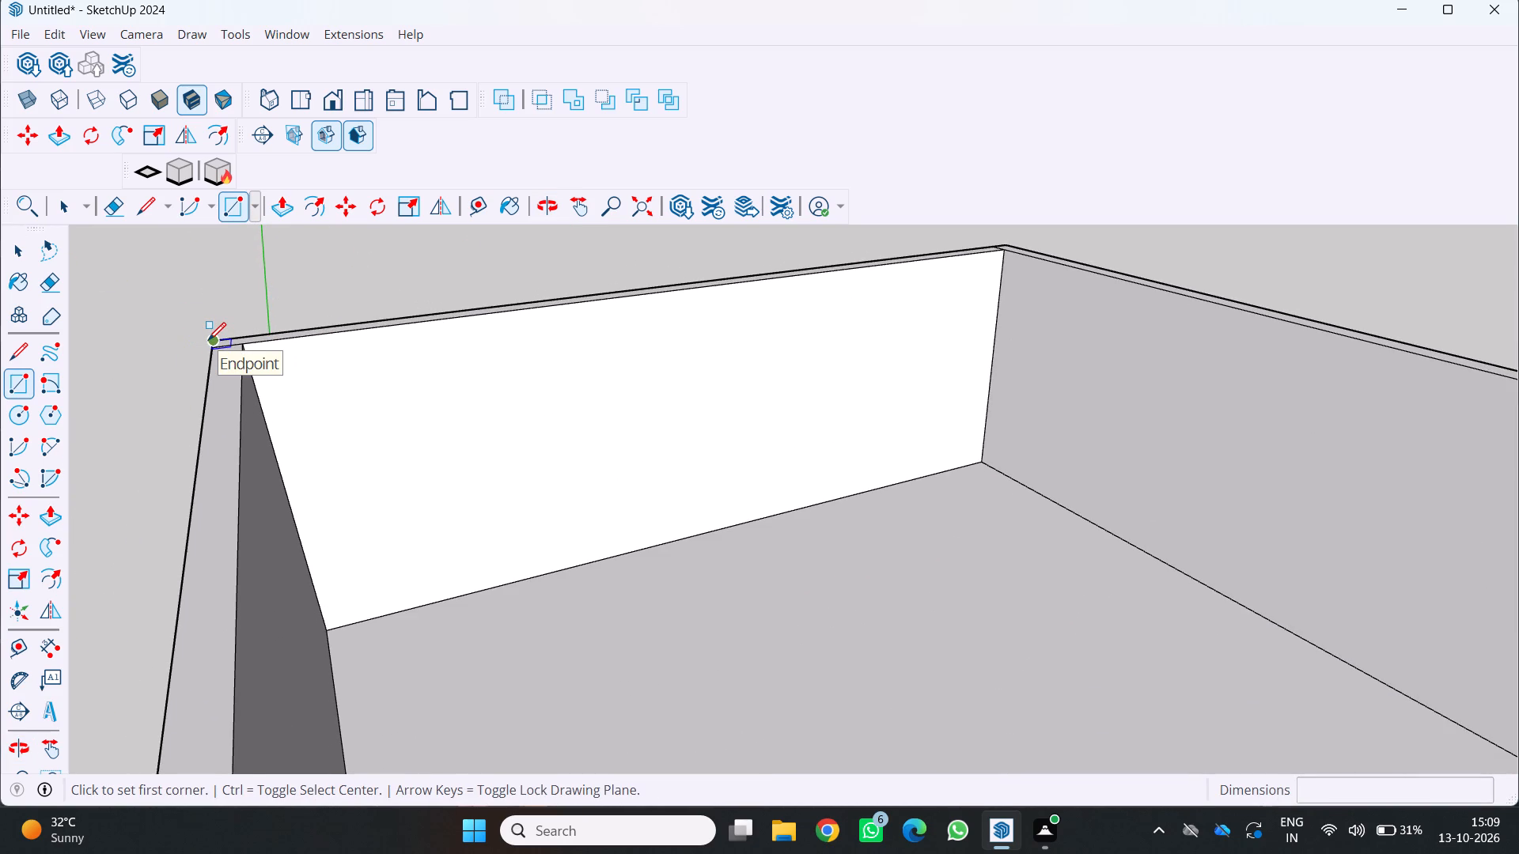
pyautogui.scroll(17, 208, 340)
pyautogui.click(218, 353)
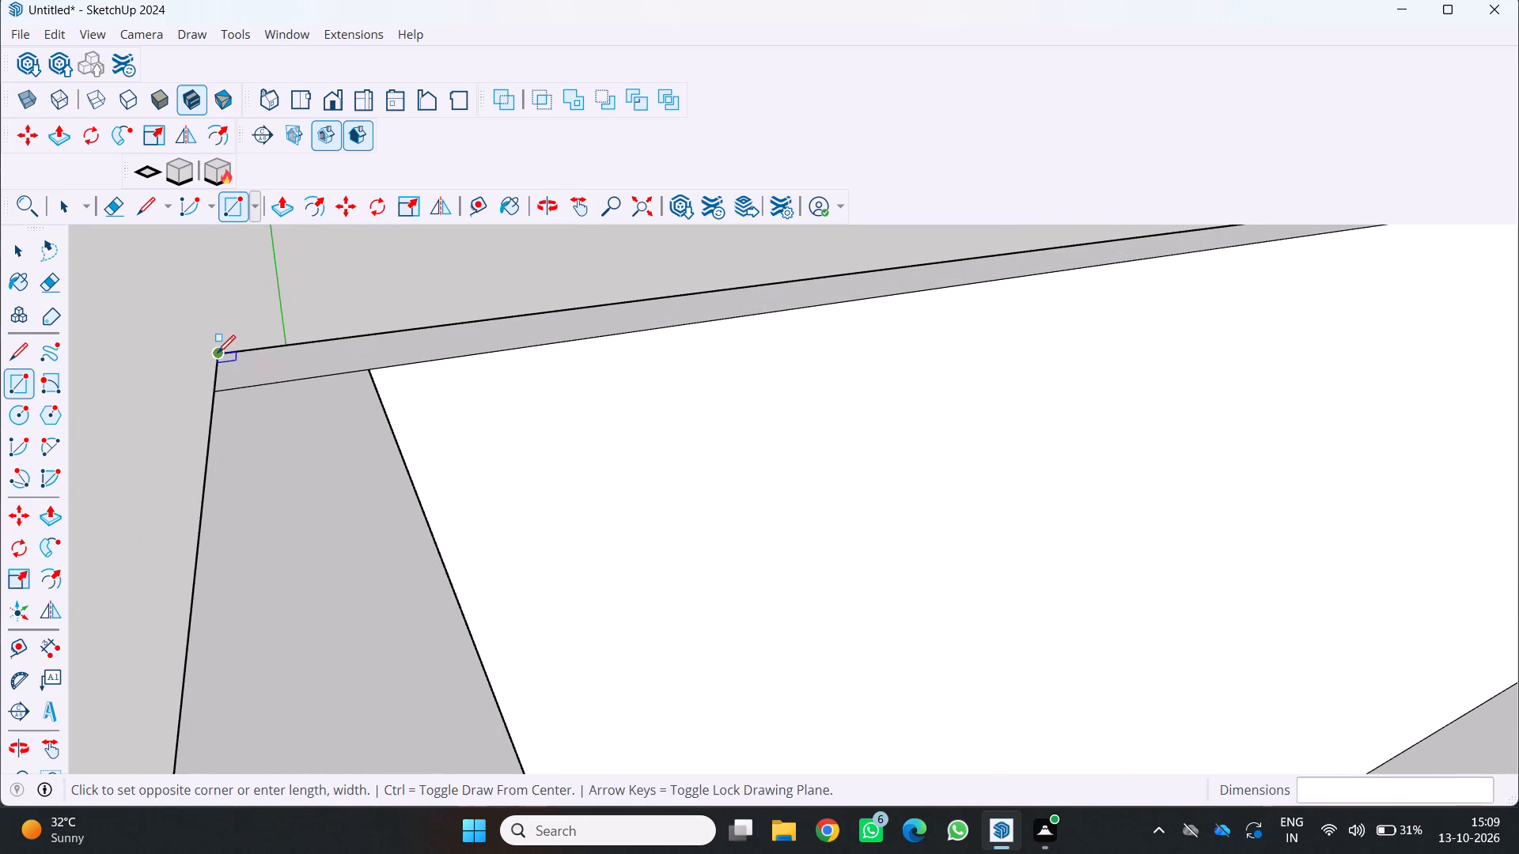
pyautogui.scroll(-20, 267, 380)
pyautogui.scroll(-18, 267, 380)
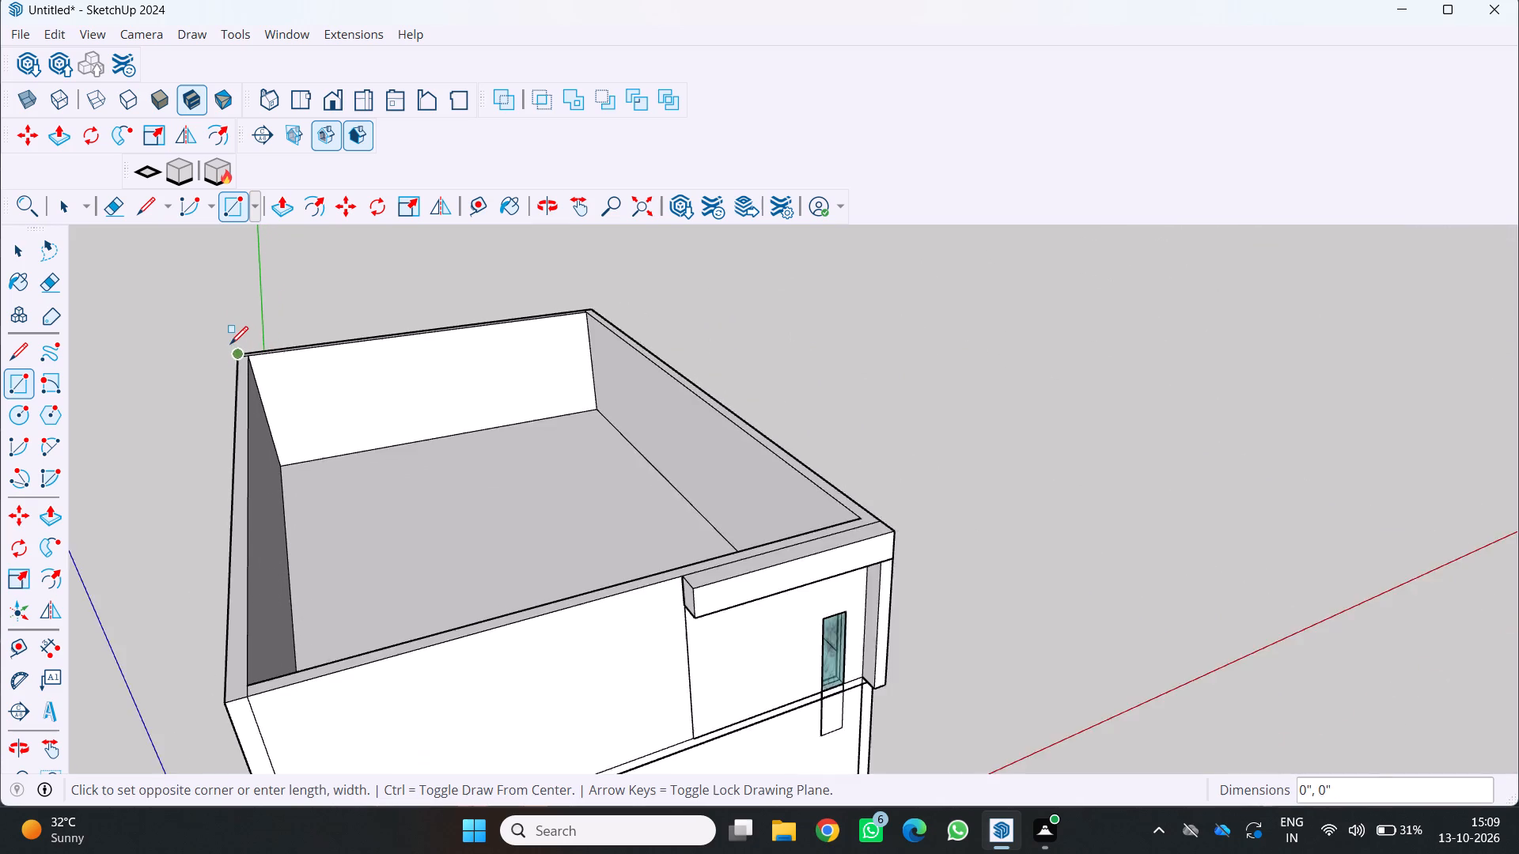
pyautogui.scroll(-4, 230, 344)
pyautogui.scroll(8, 551, 455)
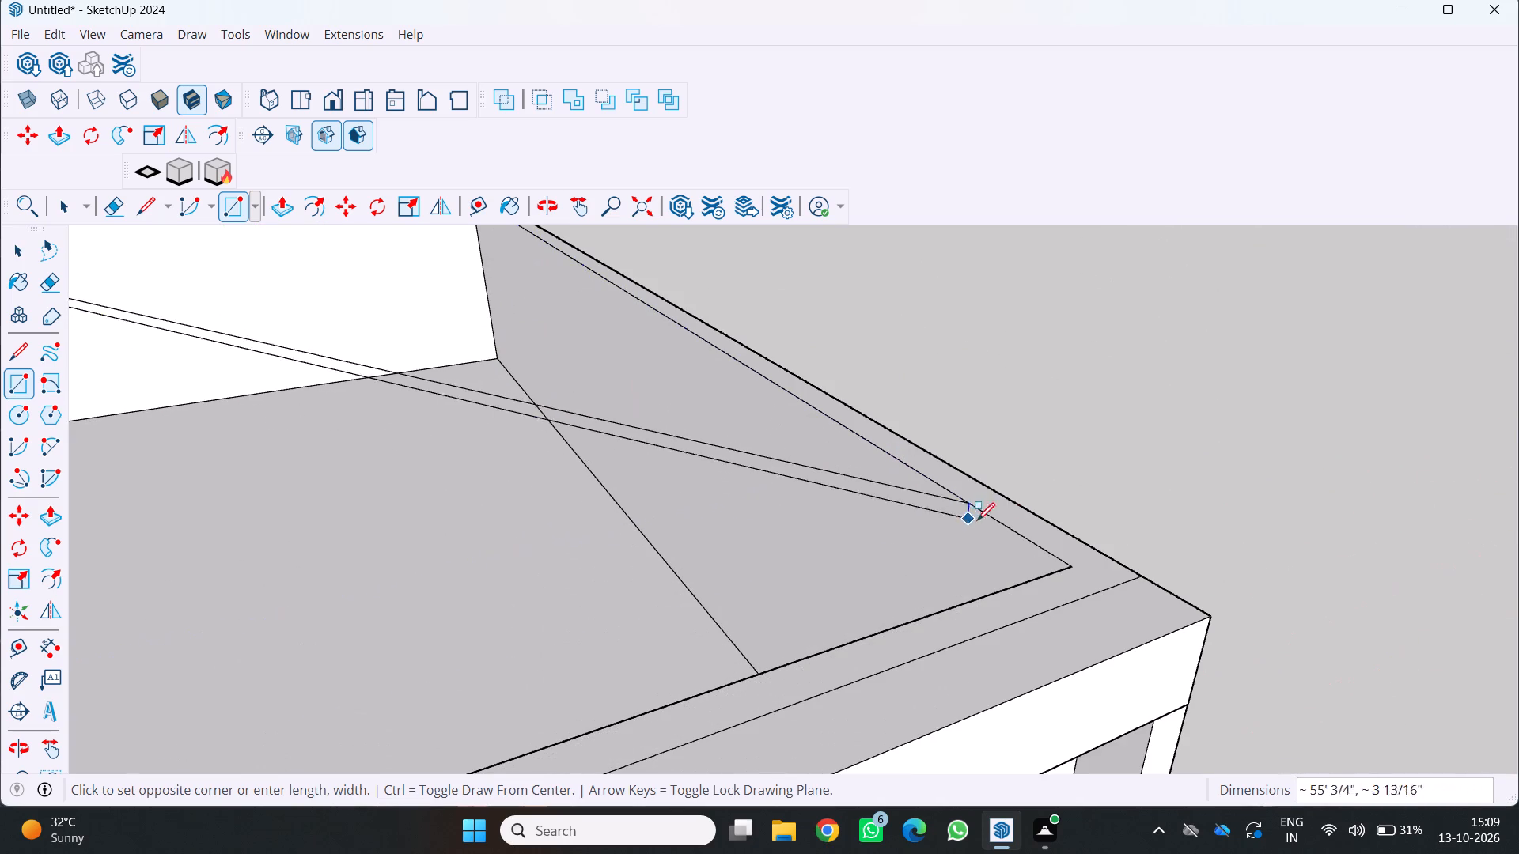
pyautogui.click(1140, 573)
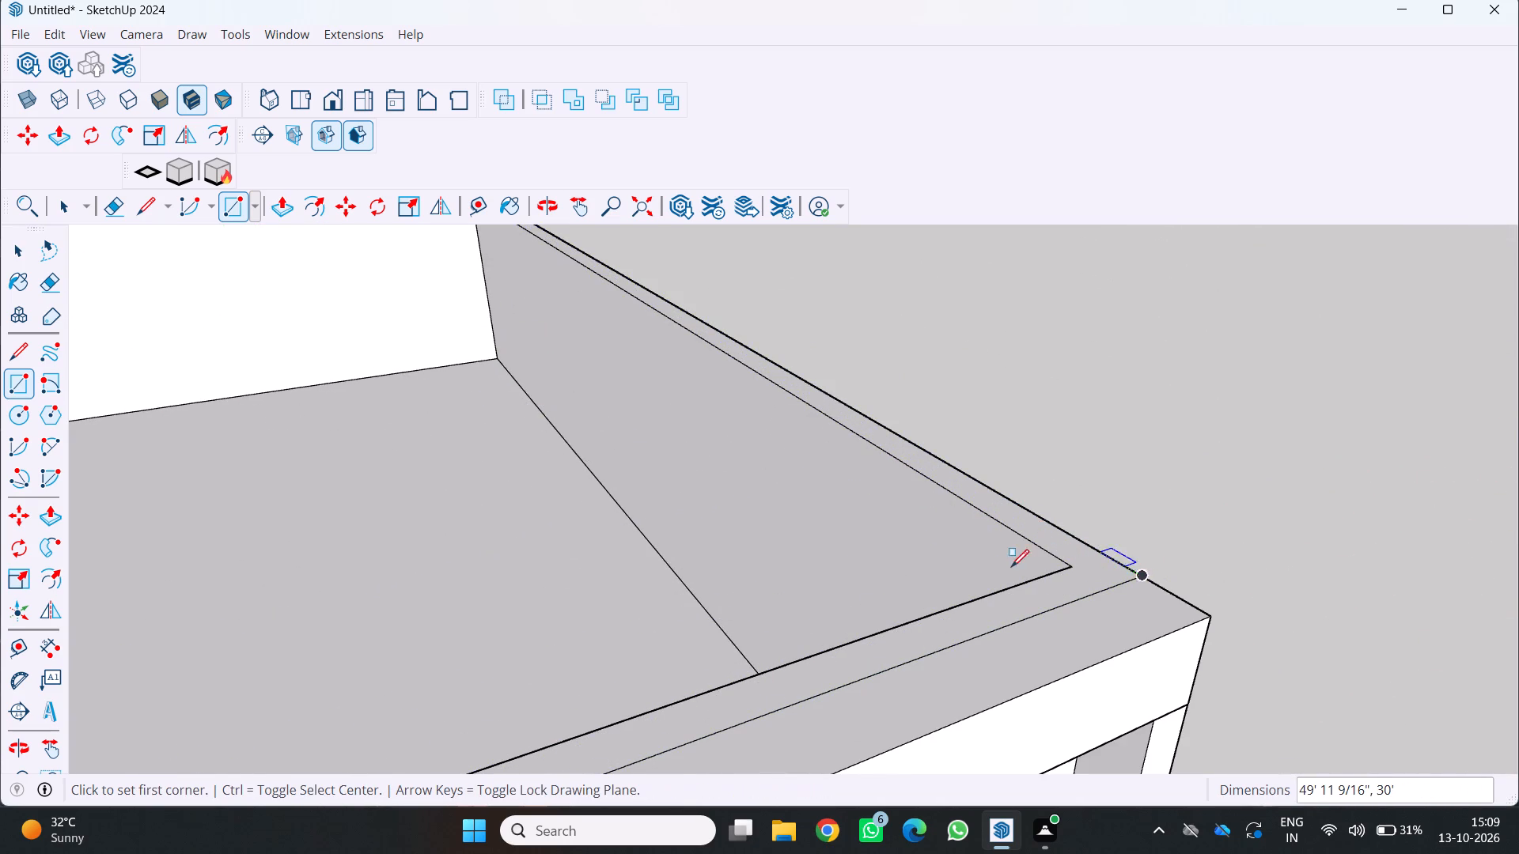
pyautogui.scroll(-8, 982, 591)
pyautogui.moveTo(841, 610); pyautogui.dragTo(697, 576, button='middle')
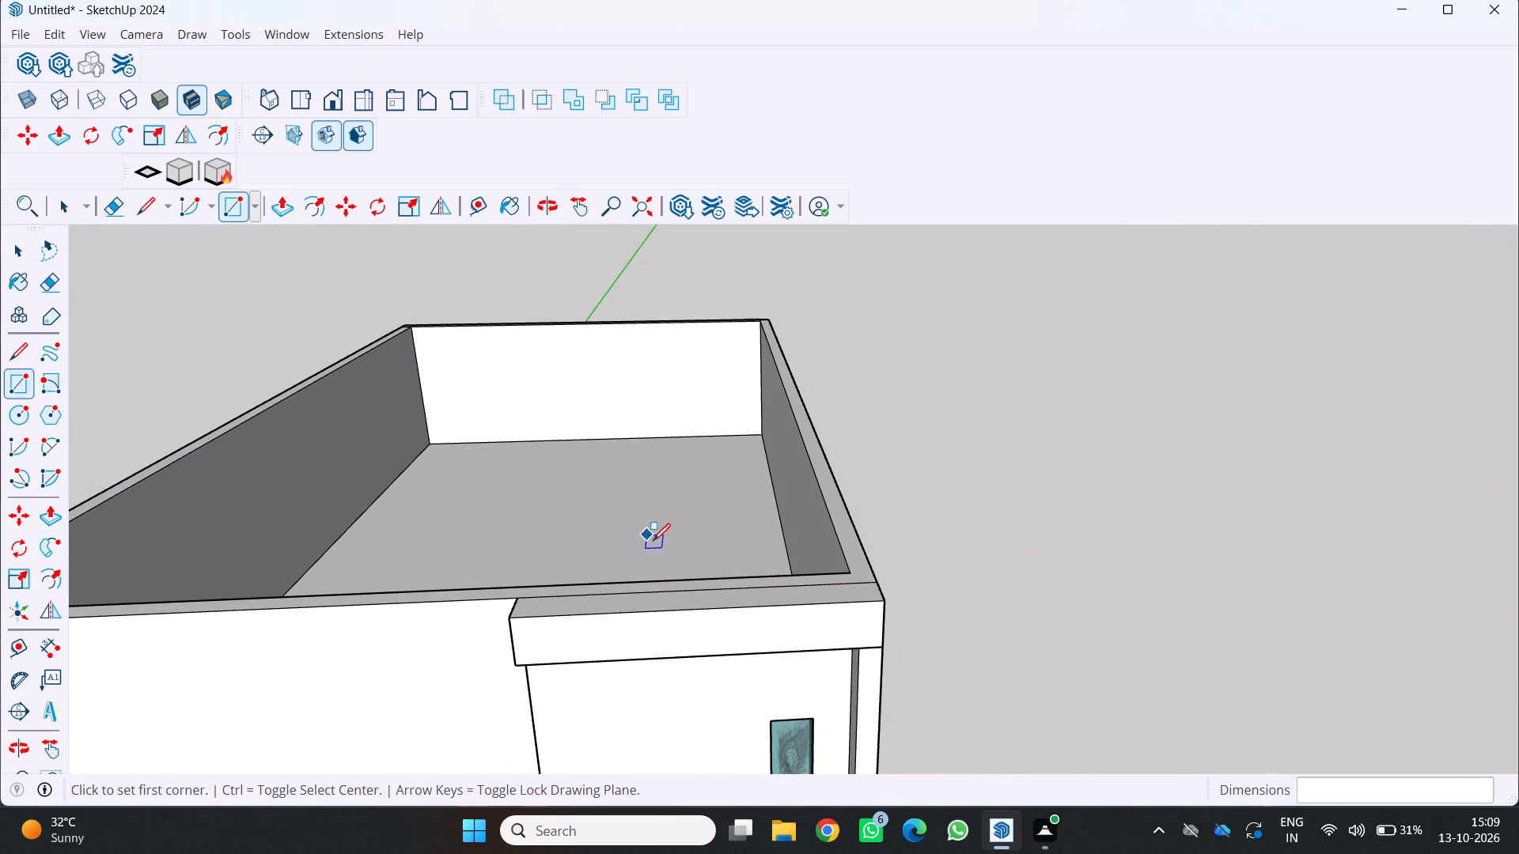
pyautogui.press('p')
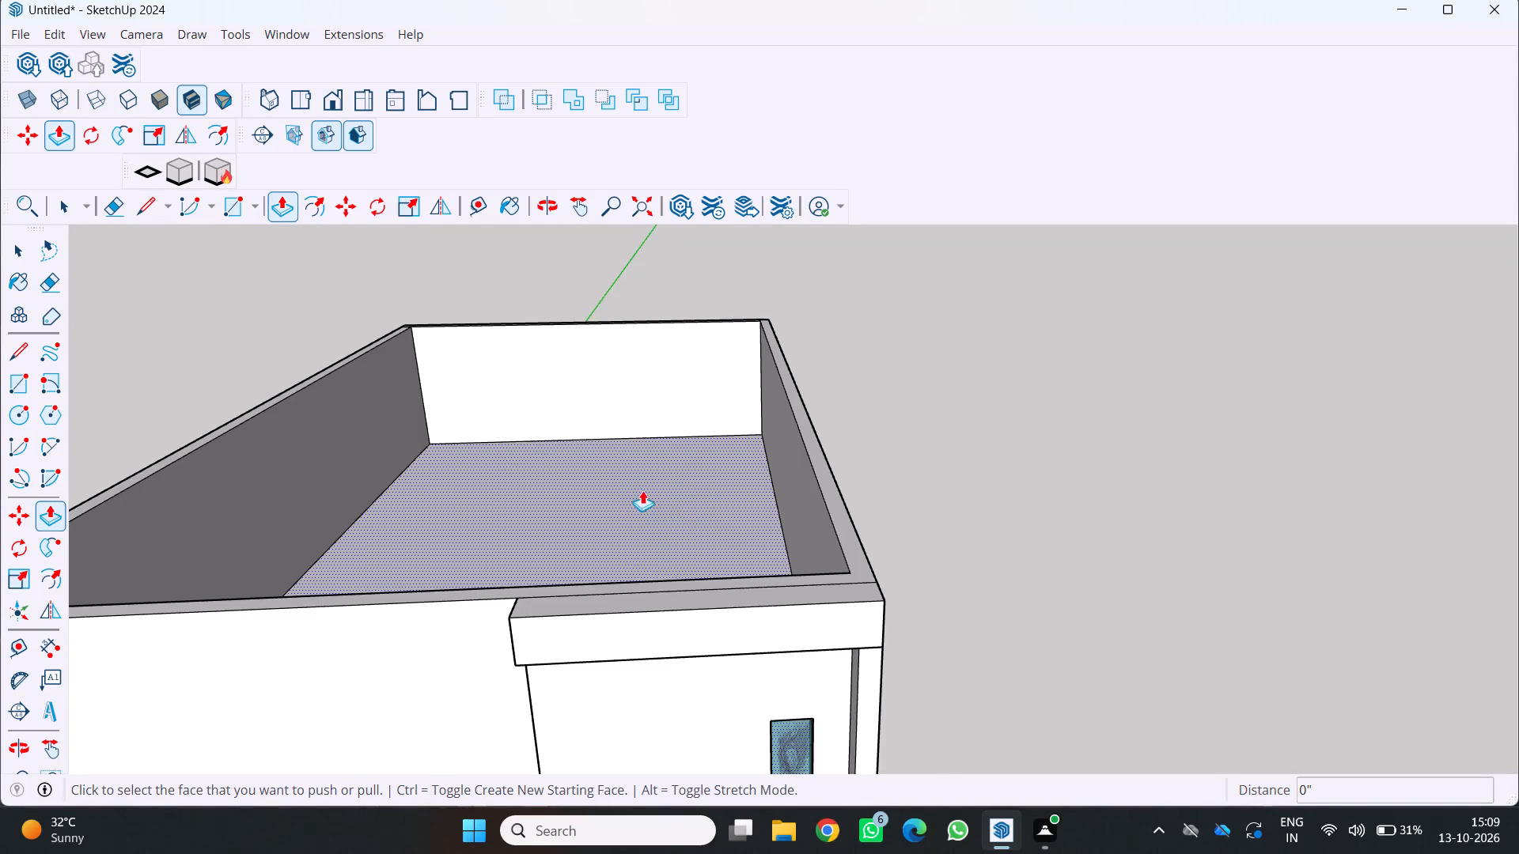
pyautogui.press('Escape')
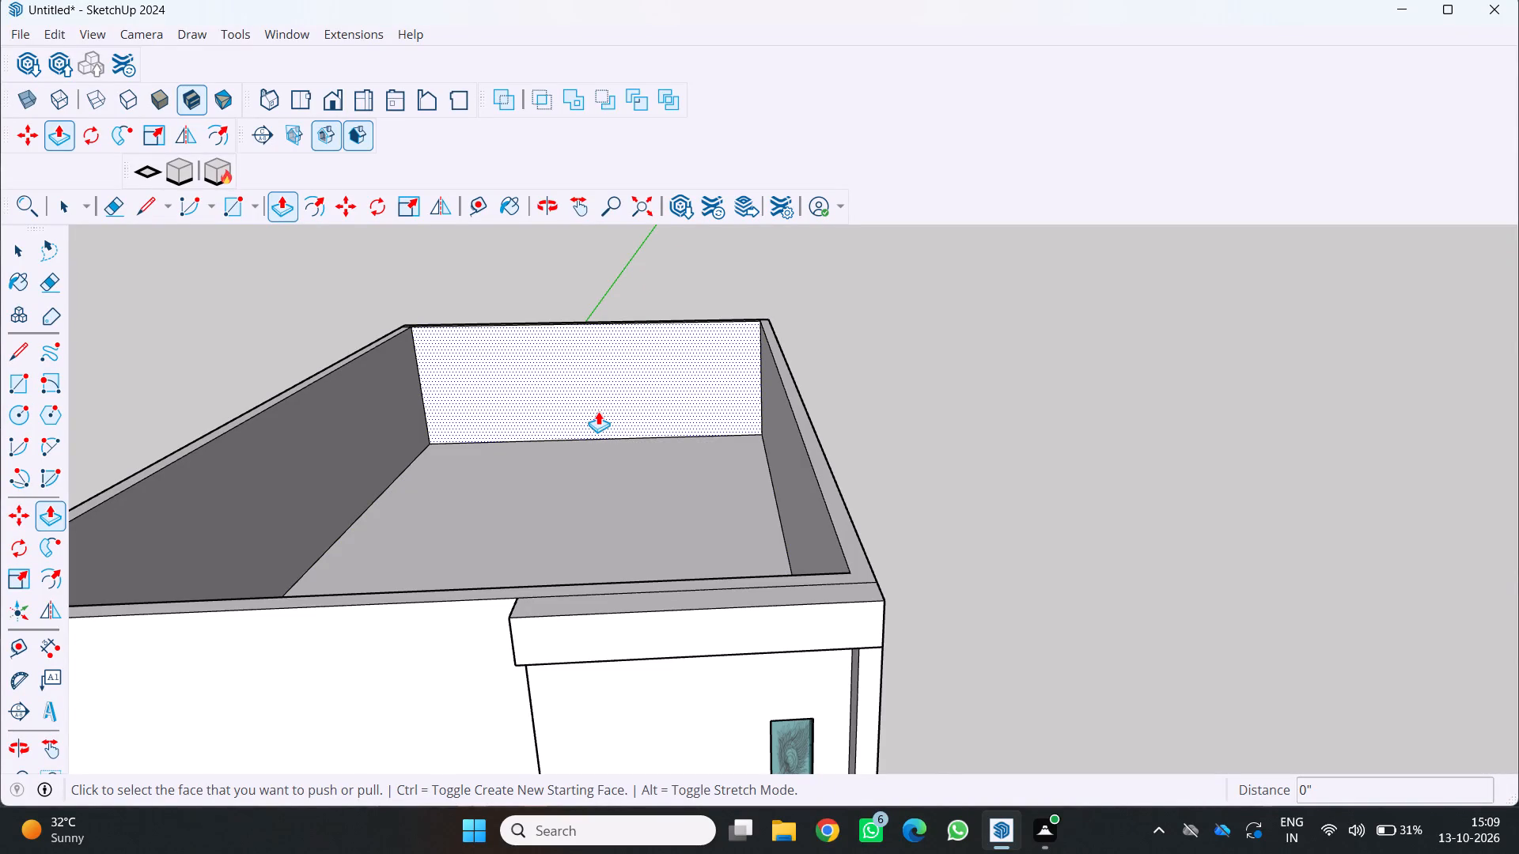
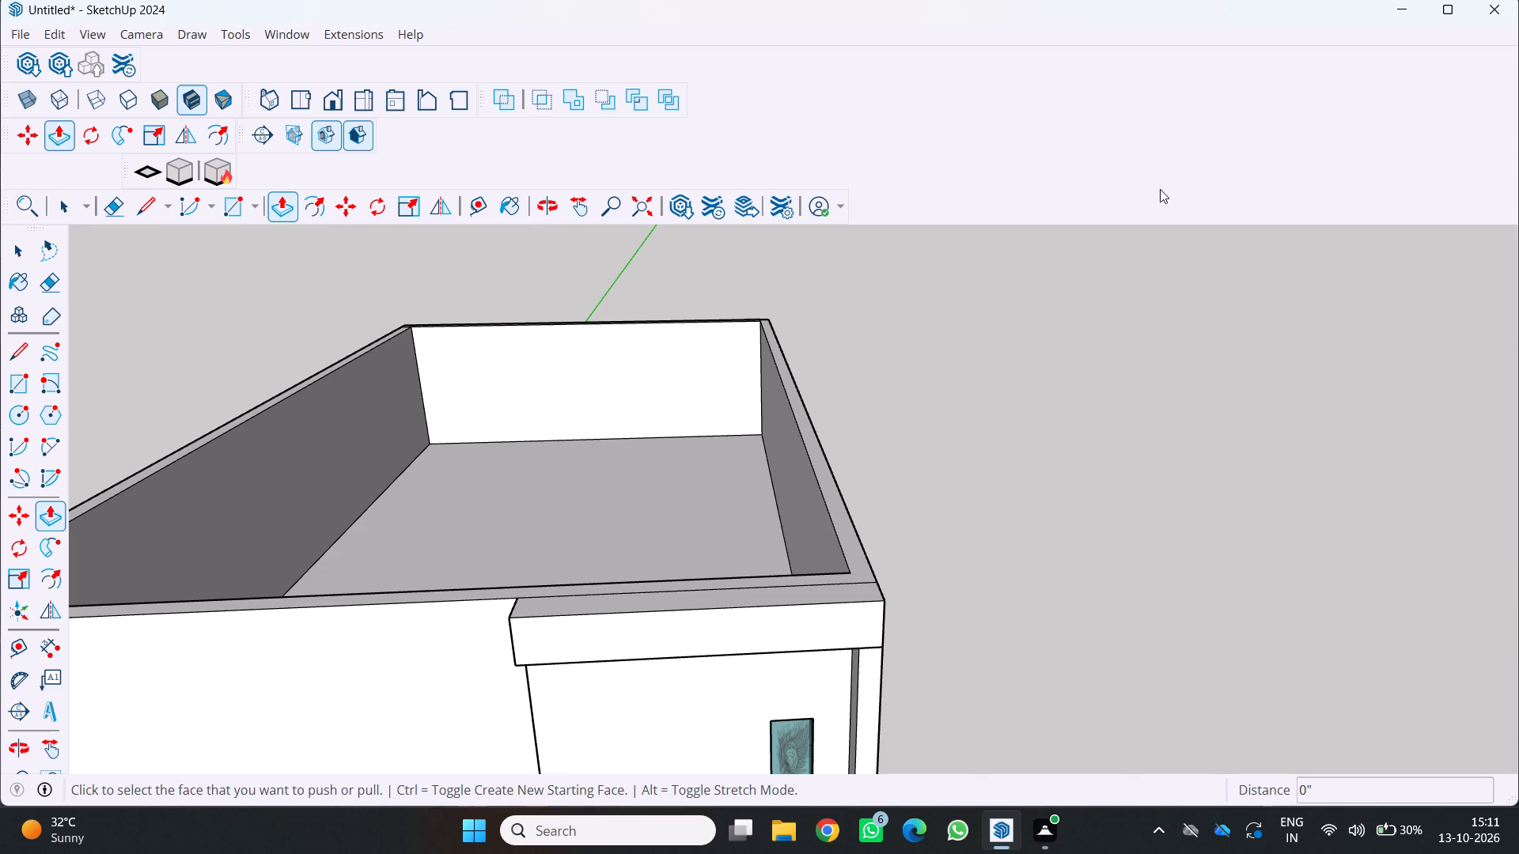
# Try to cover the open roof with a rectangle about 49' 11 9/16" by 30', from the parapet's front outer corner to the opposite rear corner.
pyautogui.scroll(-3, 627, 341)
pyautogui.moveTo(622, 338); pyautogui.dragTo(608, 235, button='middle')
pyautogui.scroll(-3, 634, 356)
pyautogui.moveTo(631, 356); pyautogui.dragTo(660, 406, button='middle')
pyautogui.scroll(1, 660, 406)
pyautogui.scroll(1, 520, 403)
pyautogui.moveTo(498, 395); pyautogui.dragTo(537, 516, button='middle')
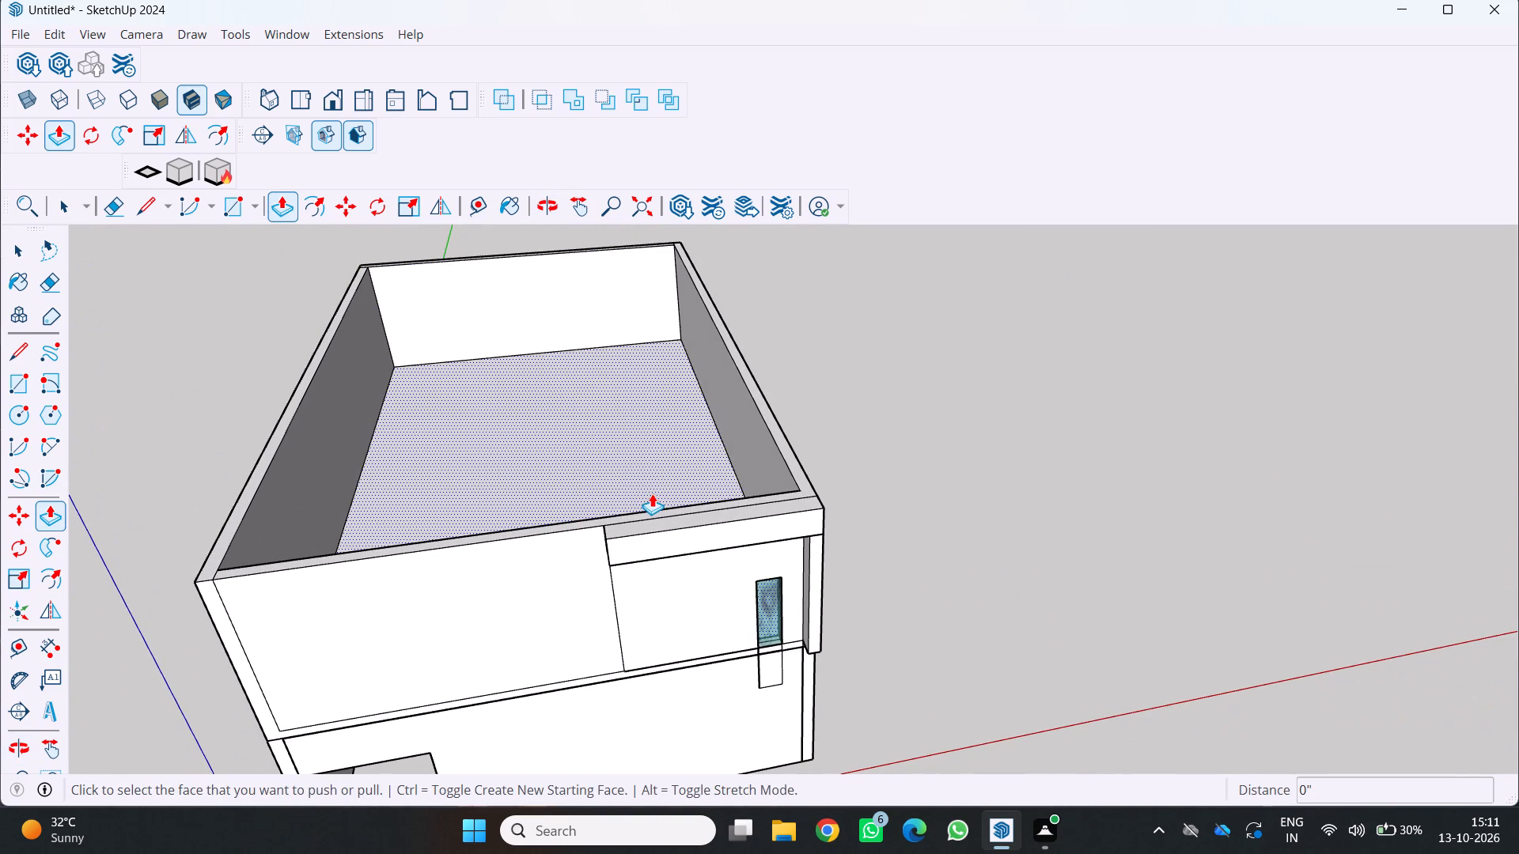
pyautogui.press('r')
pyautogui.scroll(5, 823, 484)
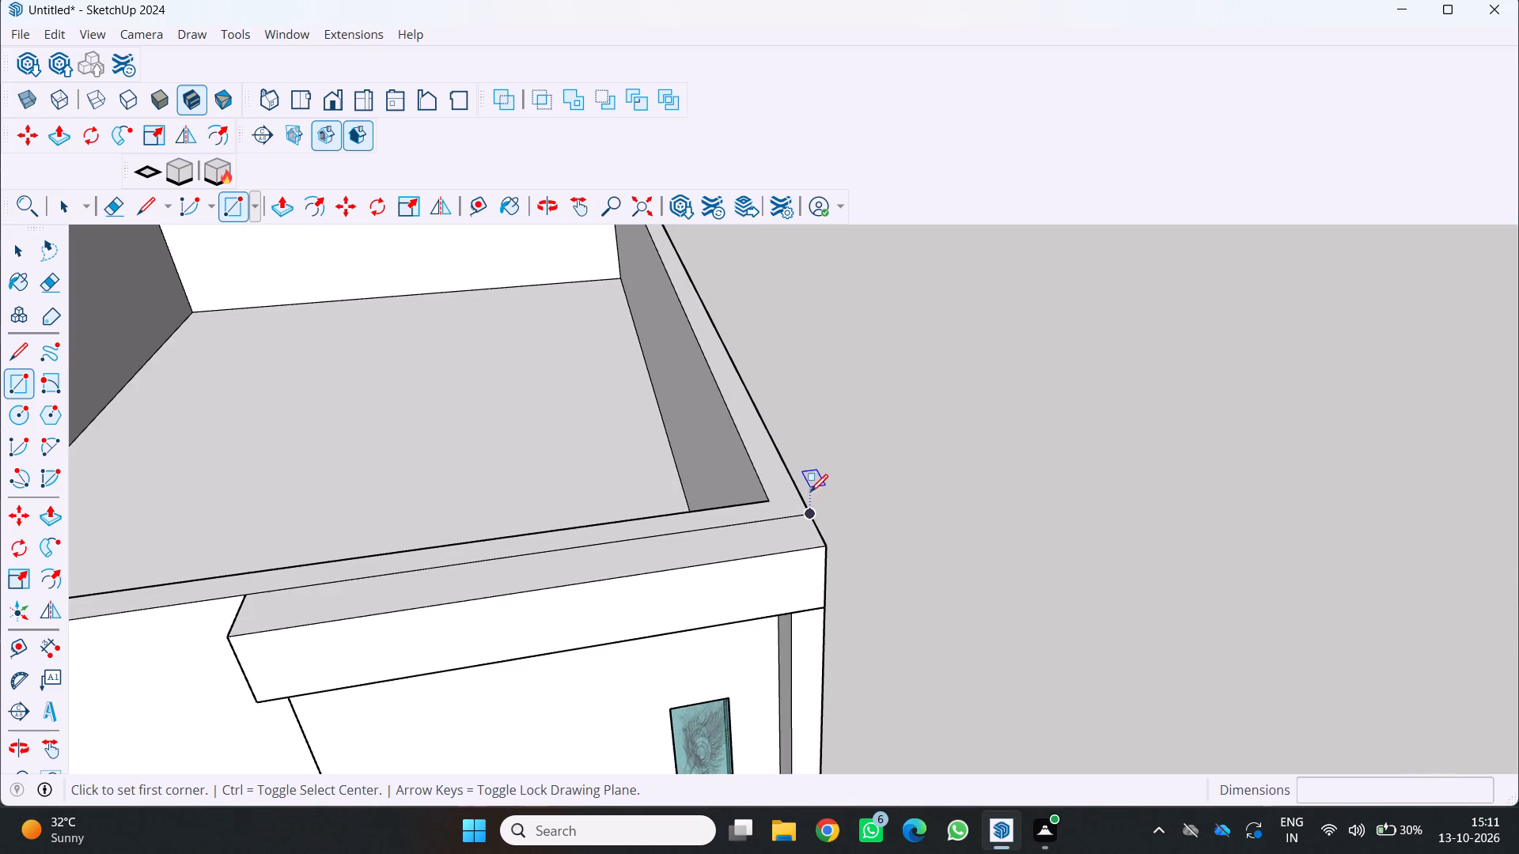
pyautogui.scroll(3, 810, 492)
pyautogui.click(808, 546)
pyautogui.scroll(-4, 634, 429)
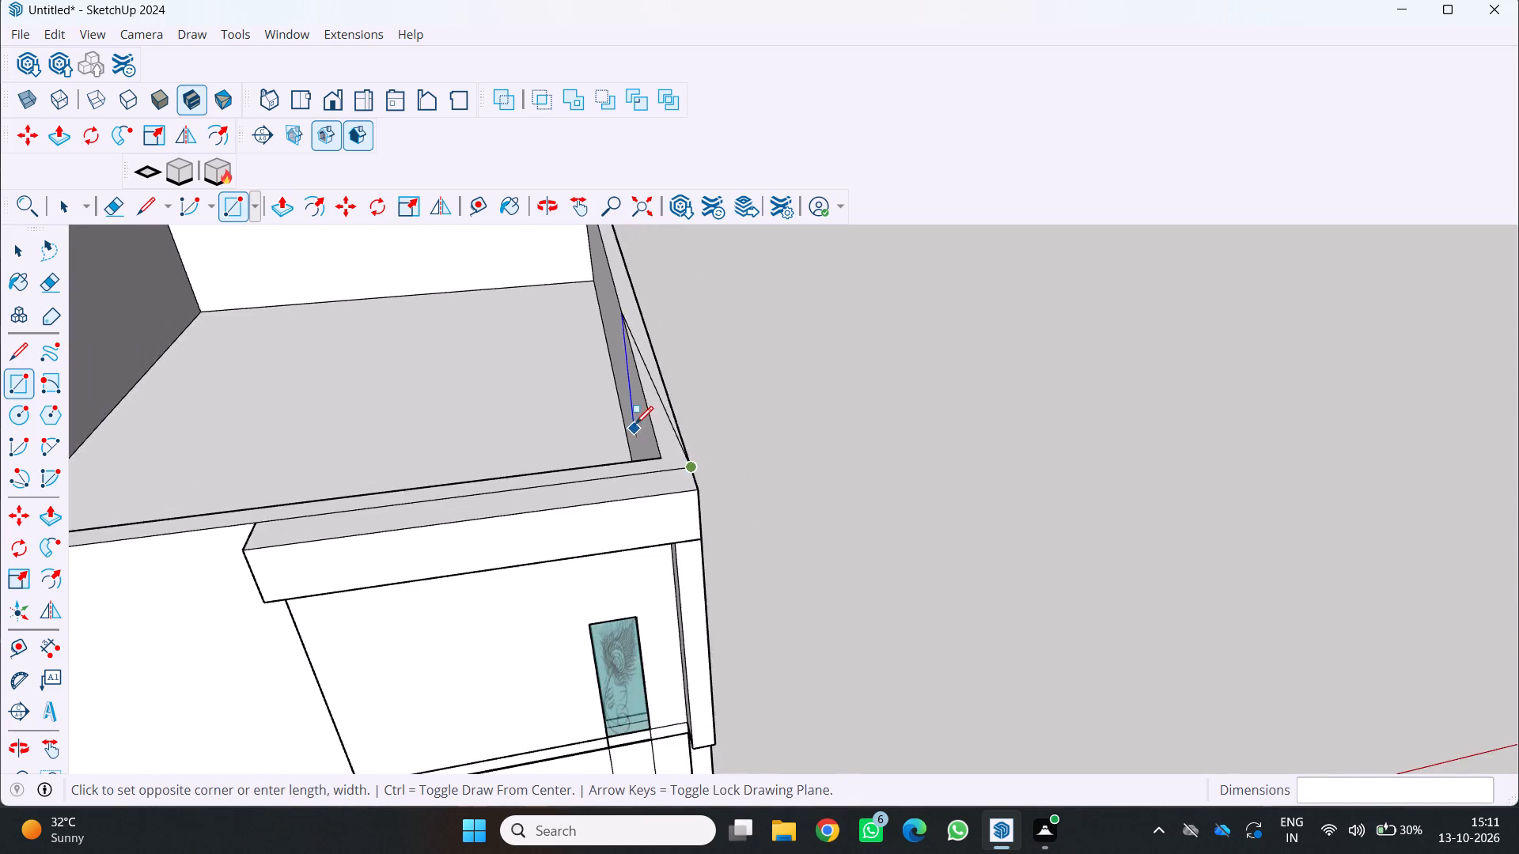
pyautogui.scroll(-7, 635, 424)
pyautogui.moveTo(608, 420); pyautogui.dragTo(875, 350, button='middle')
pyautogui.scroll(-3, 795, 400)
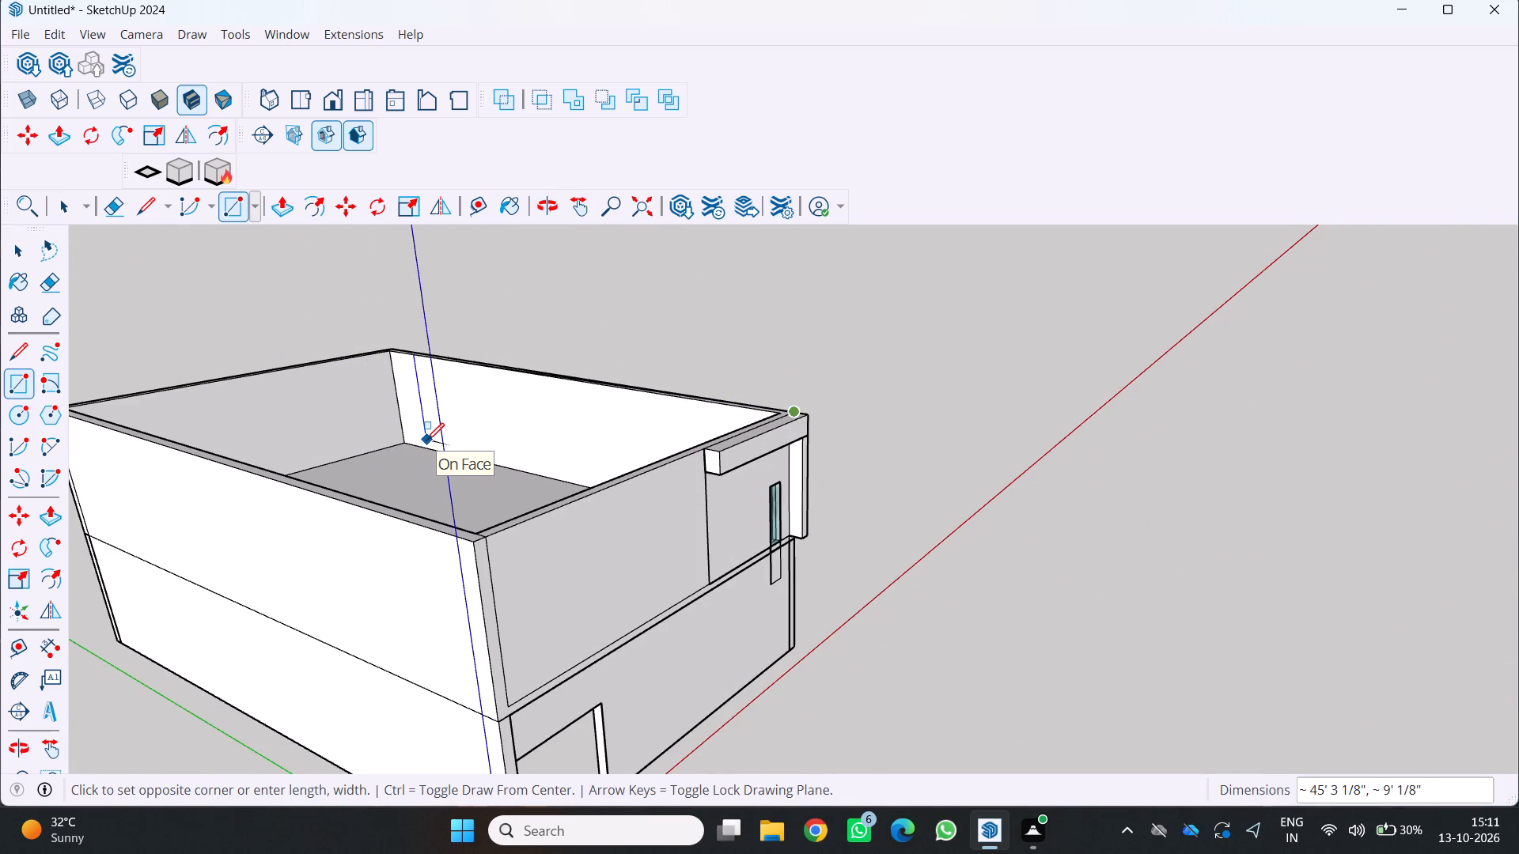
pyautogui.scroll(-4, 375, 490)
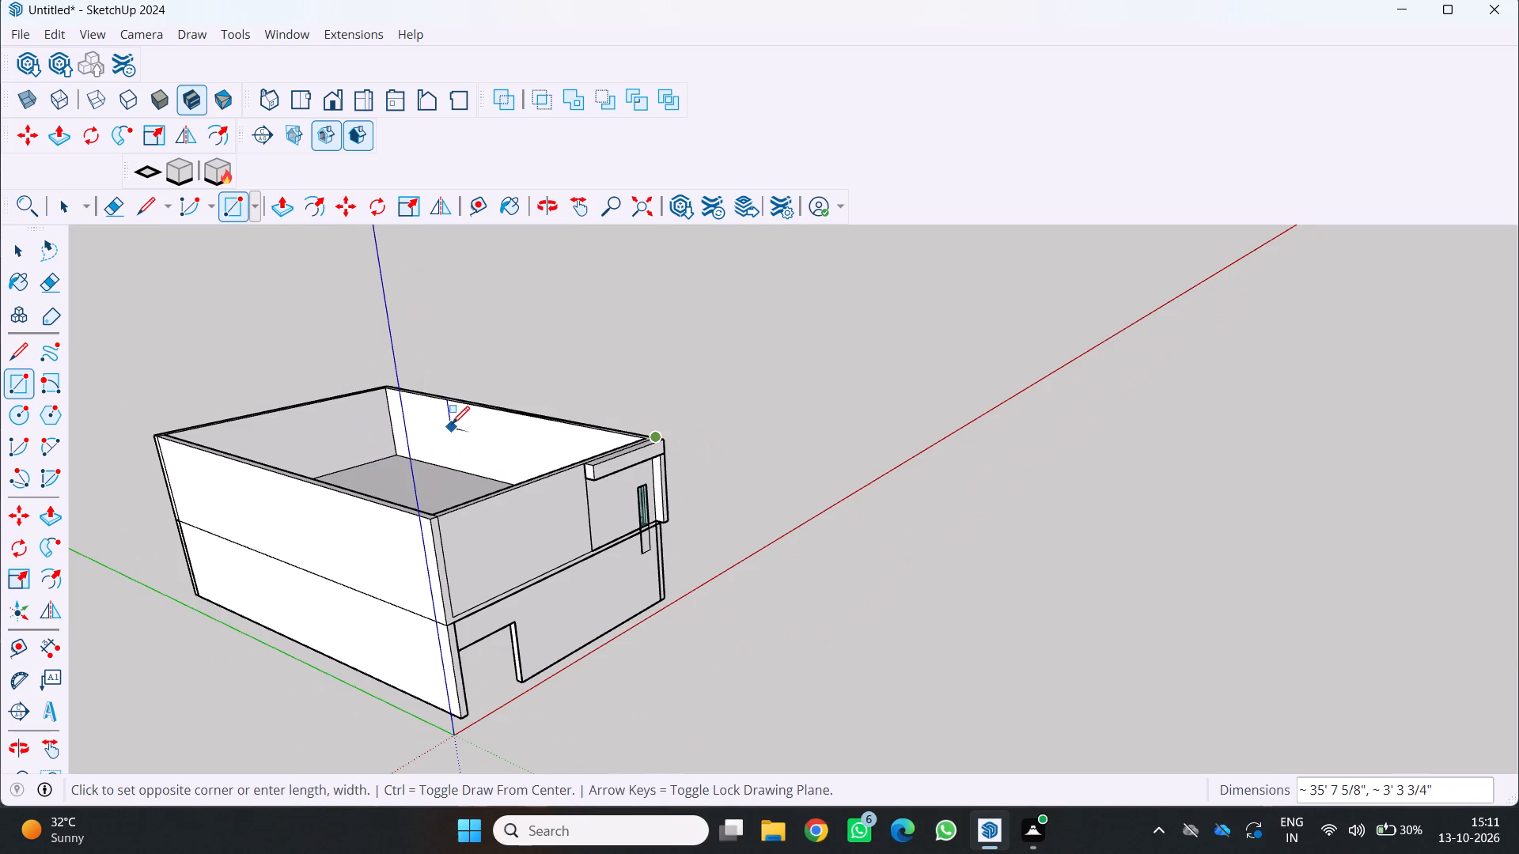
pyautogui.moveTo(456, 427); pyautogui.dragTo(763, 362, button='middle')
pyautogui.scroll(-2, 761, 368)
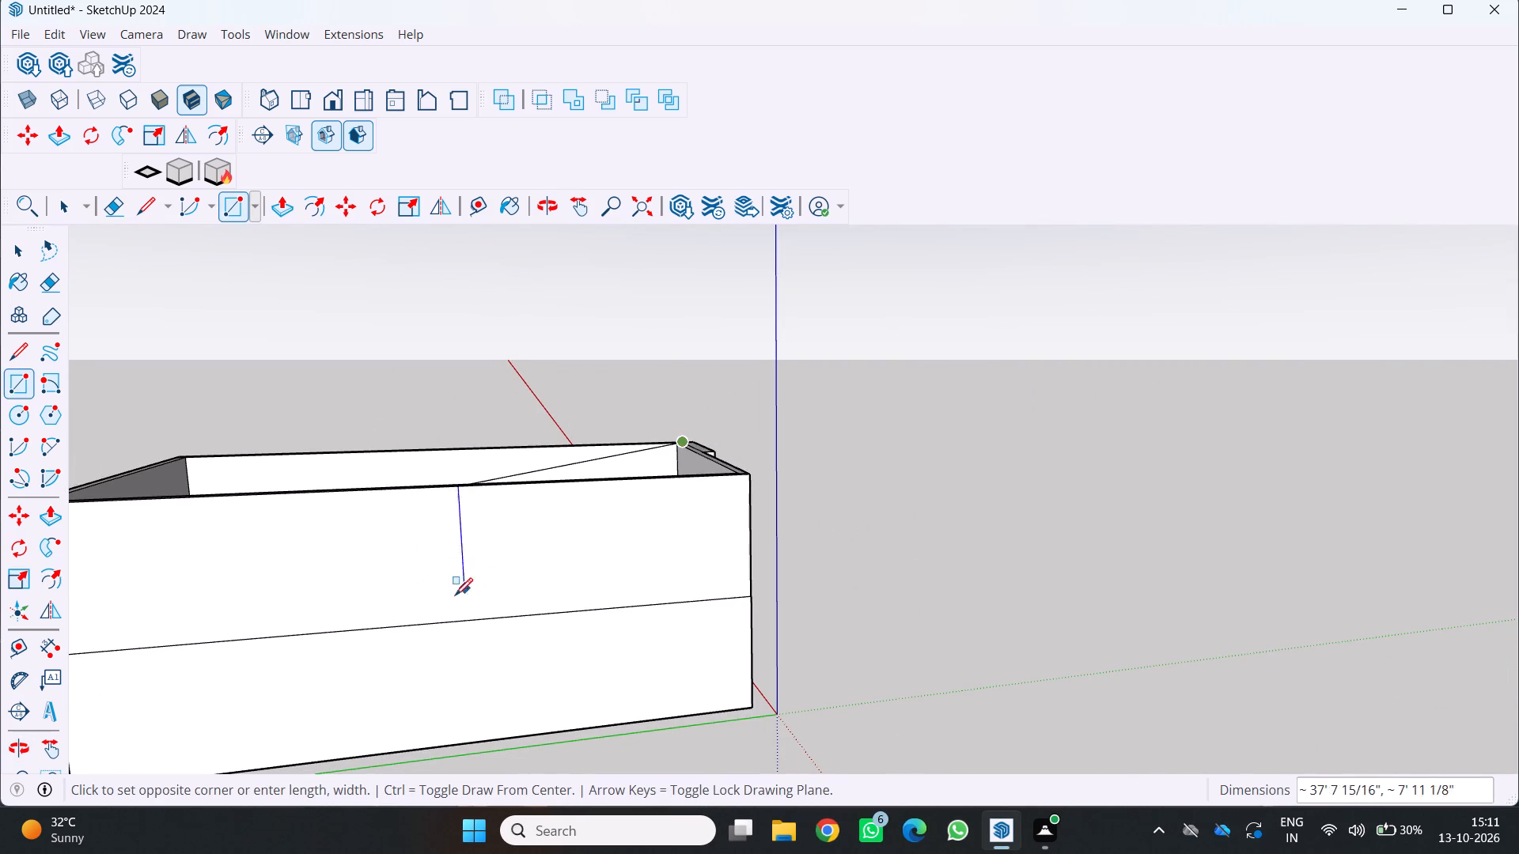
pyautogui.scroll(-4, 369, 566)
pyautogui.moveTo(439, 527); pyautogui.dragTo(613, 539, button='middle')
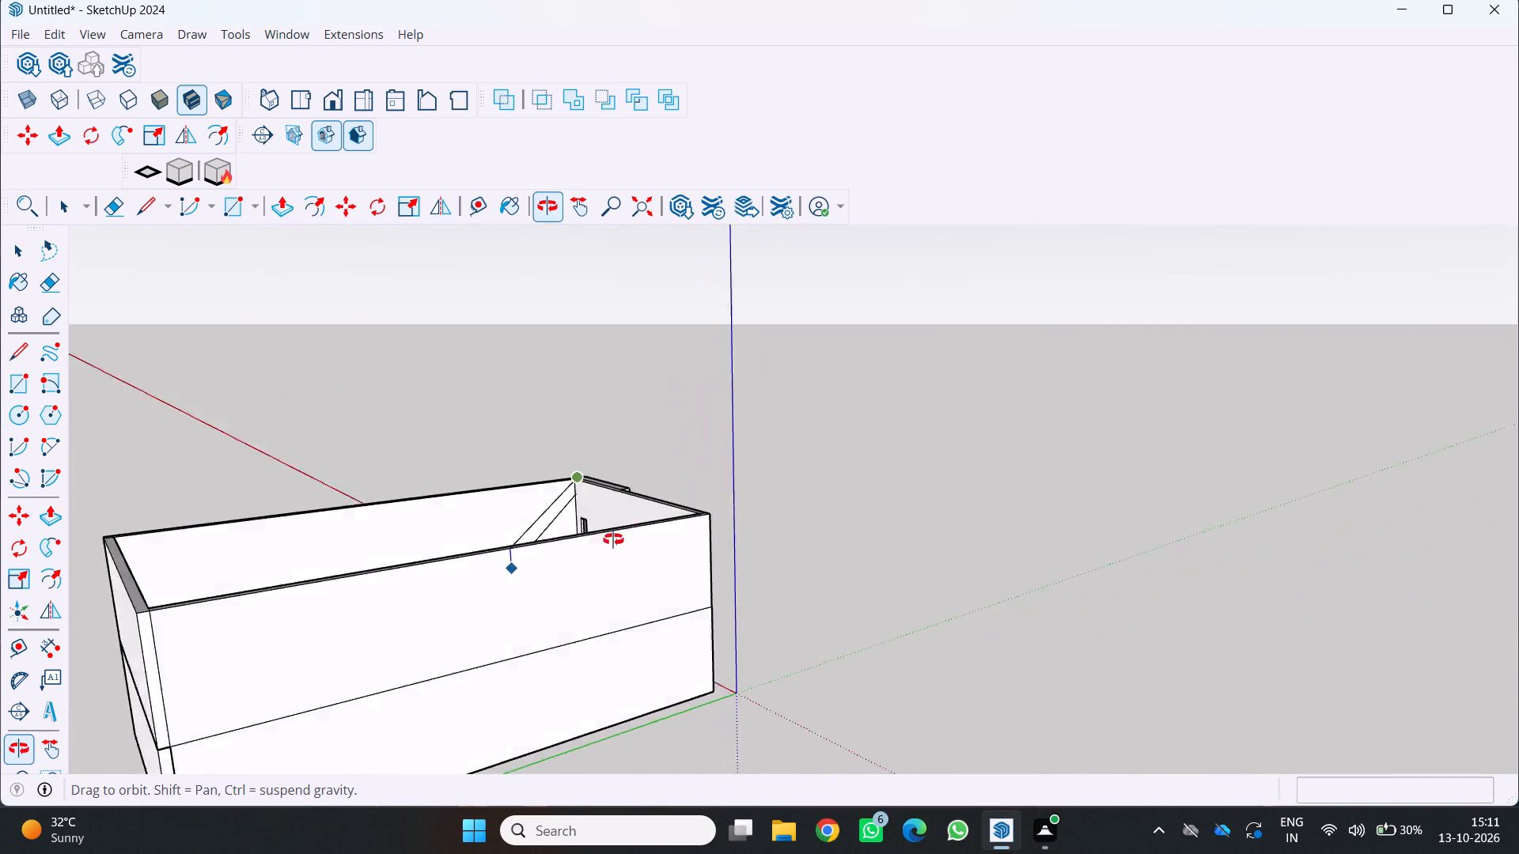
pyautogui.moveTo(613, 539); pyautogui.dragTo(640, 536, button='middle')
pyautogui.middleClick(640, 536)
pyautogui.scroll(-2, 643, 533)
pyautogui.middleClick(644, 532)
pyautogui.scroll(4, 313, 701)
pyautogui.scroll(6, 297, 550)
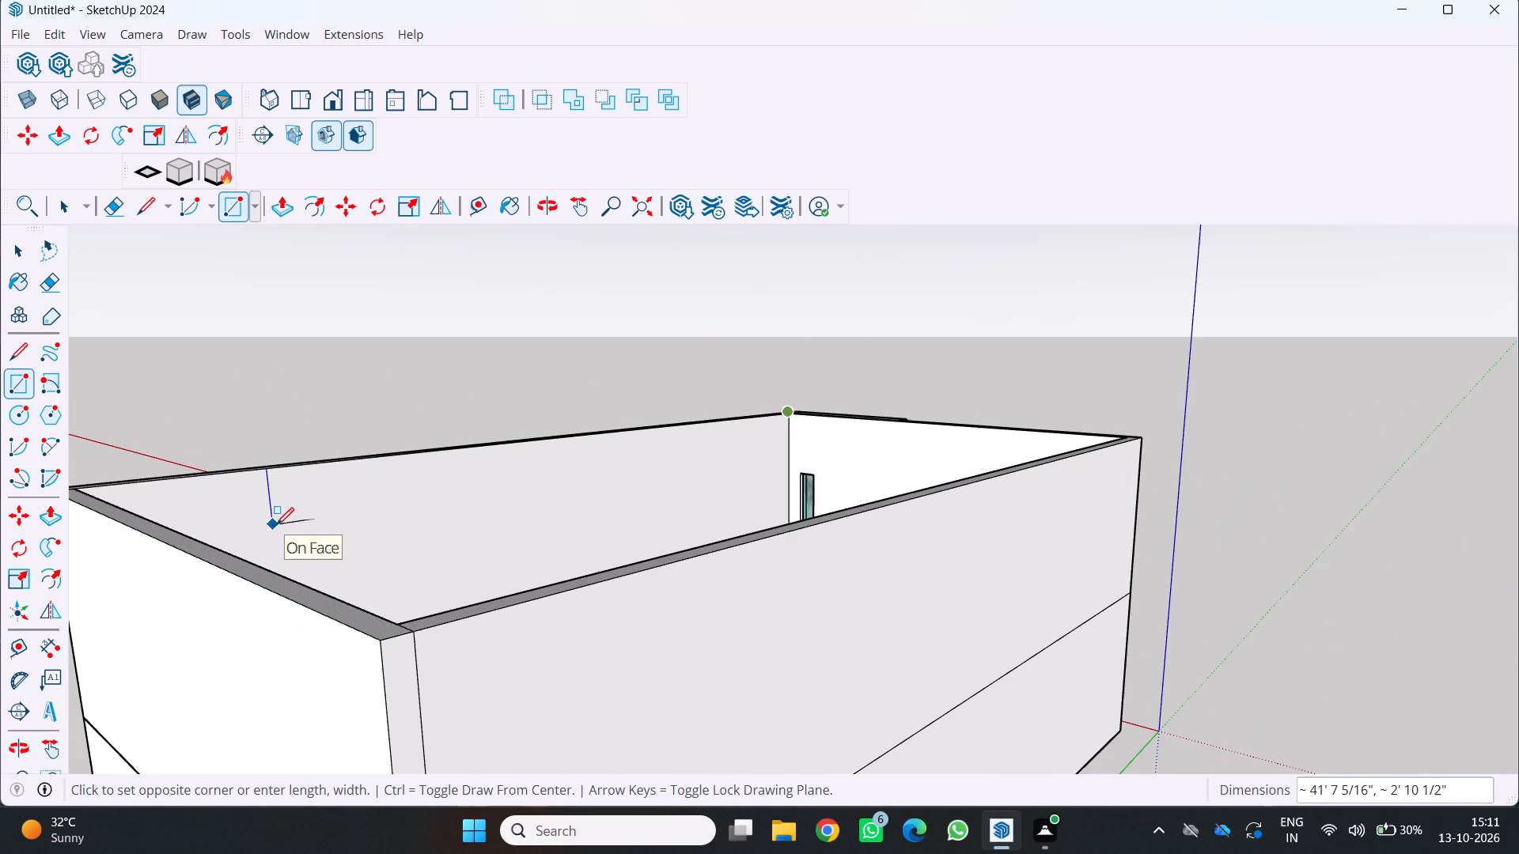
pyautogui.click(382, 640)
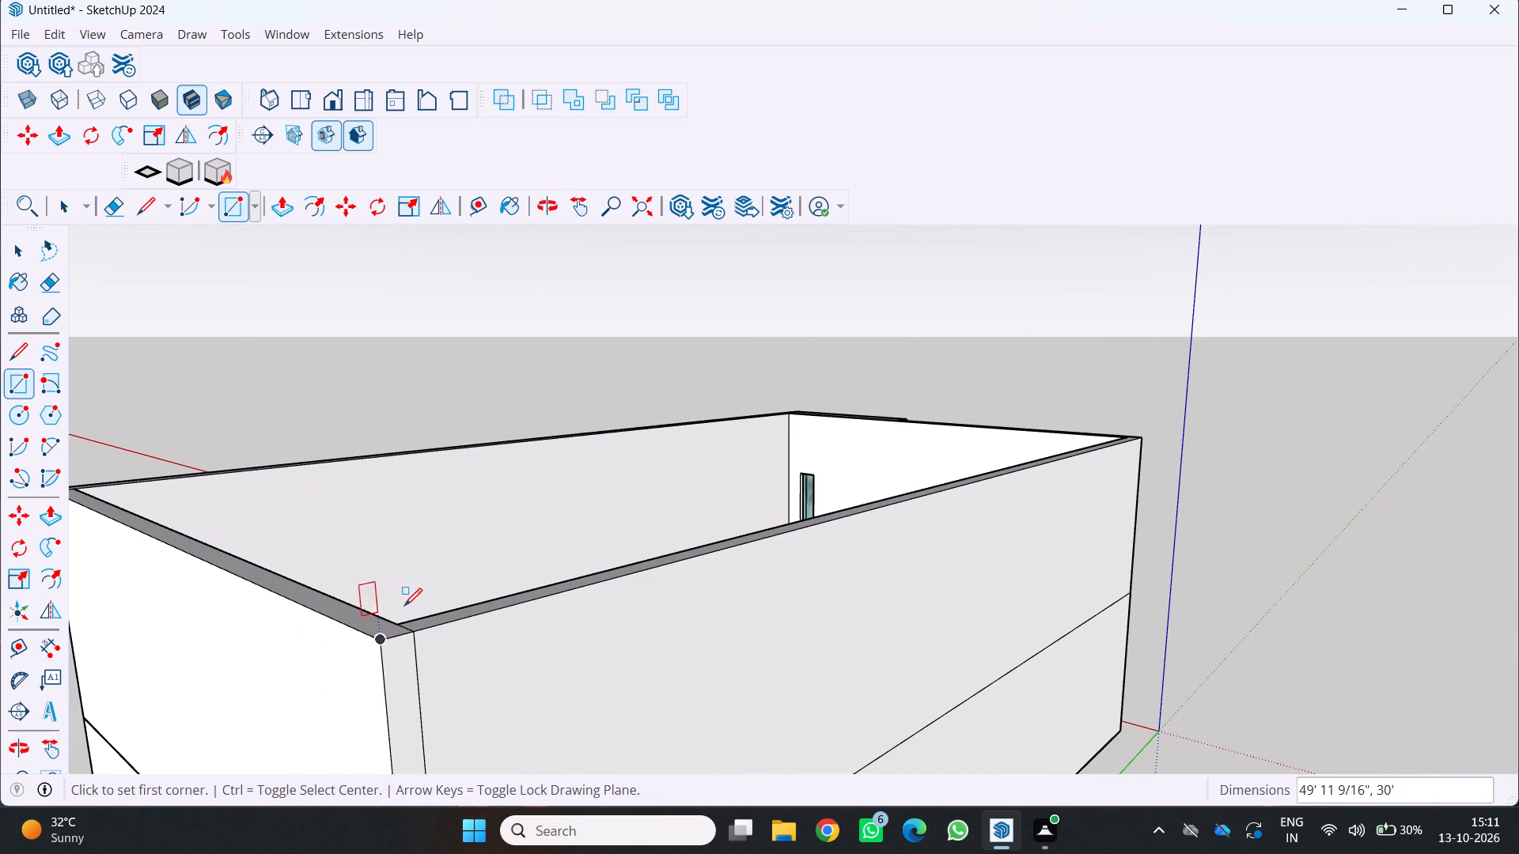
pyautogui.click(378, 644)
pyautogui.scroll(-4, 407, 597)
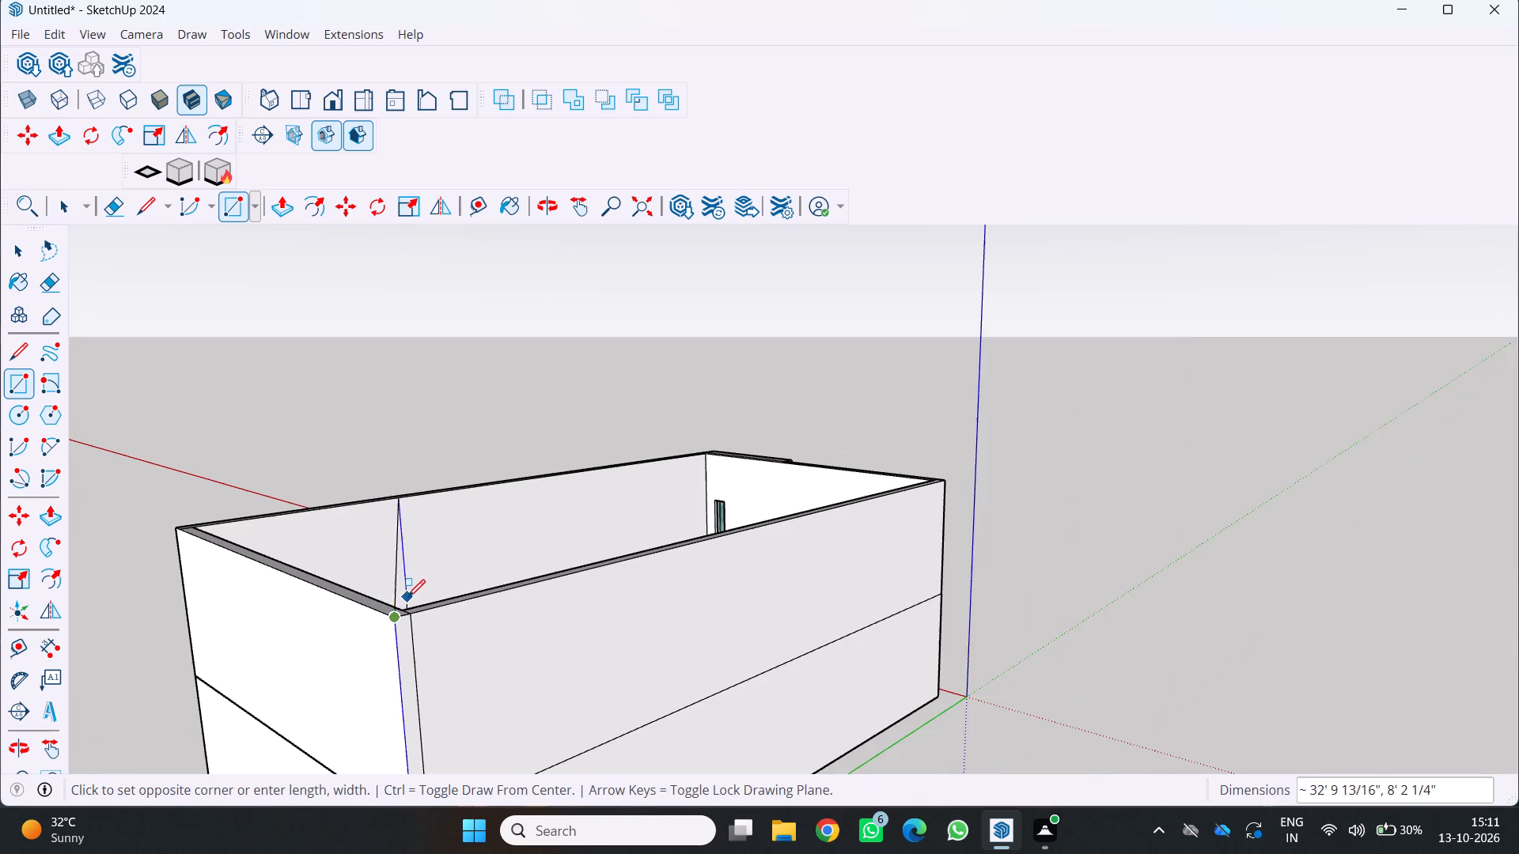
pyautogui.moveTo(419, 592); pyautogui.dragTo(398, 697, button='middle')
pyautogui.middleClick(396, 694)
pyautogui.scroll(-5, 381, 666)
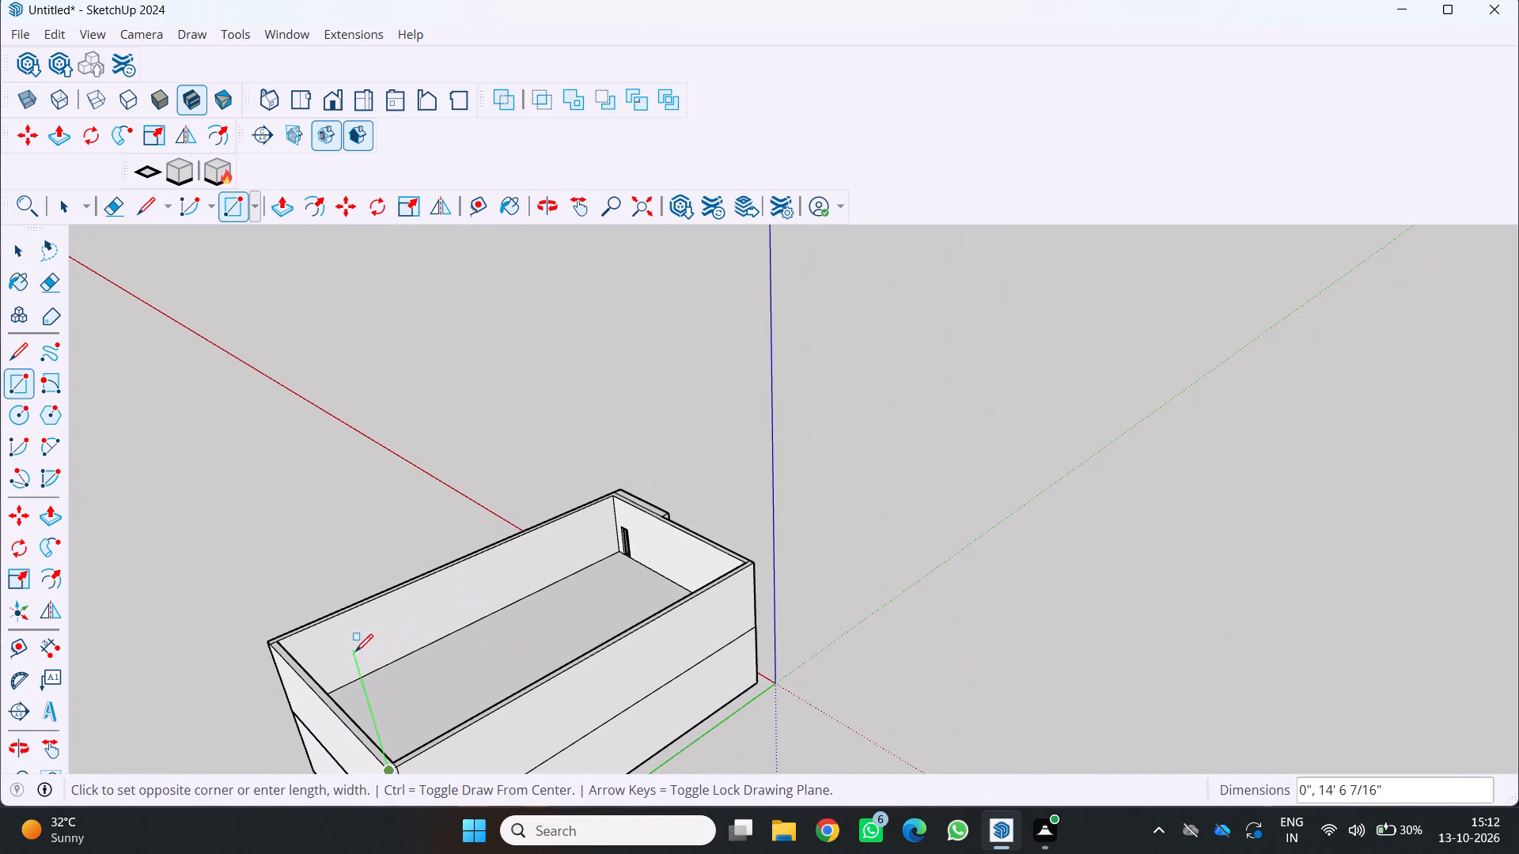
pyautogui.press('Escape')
# Examine the whole house, its open roof and the front facade from several distances and angles.
pyautogui.scroll(-2, 536, 591)
pyautogui.moveTo(509, 599); pyautogui.dragTo(232, 587, button='middle')
pyautogui.scroll(-3, 372, 508)
pyautogui.moveTo(453, 504); pyautogui.dragTo(455, 504, button='middle')
pyautogui.scroll(1, 455, 504)
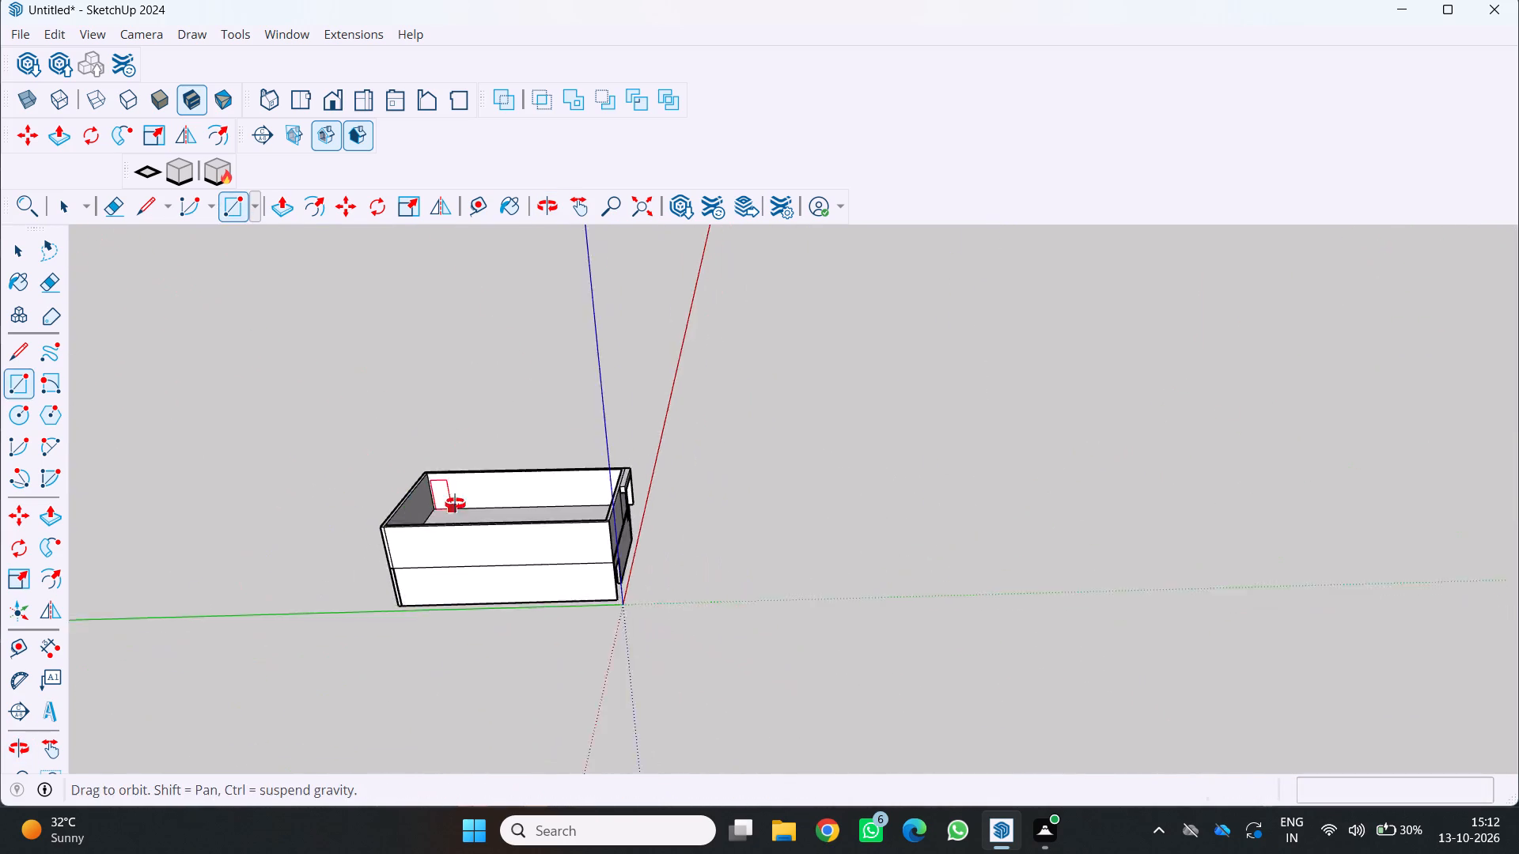
pyautogui.moveTo(455, 504); pyautogui.dragTo(207, 562, button='middle')
pyautogui.scroll(3, 693, 327)
pyautogui.moveTo(768, 371); pyautogui.dragTo(514, 360, button='middle')
pyautogui.scroll(1, 718, 381)
pyautogui.middleClick(513, 360)
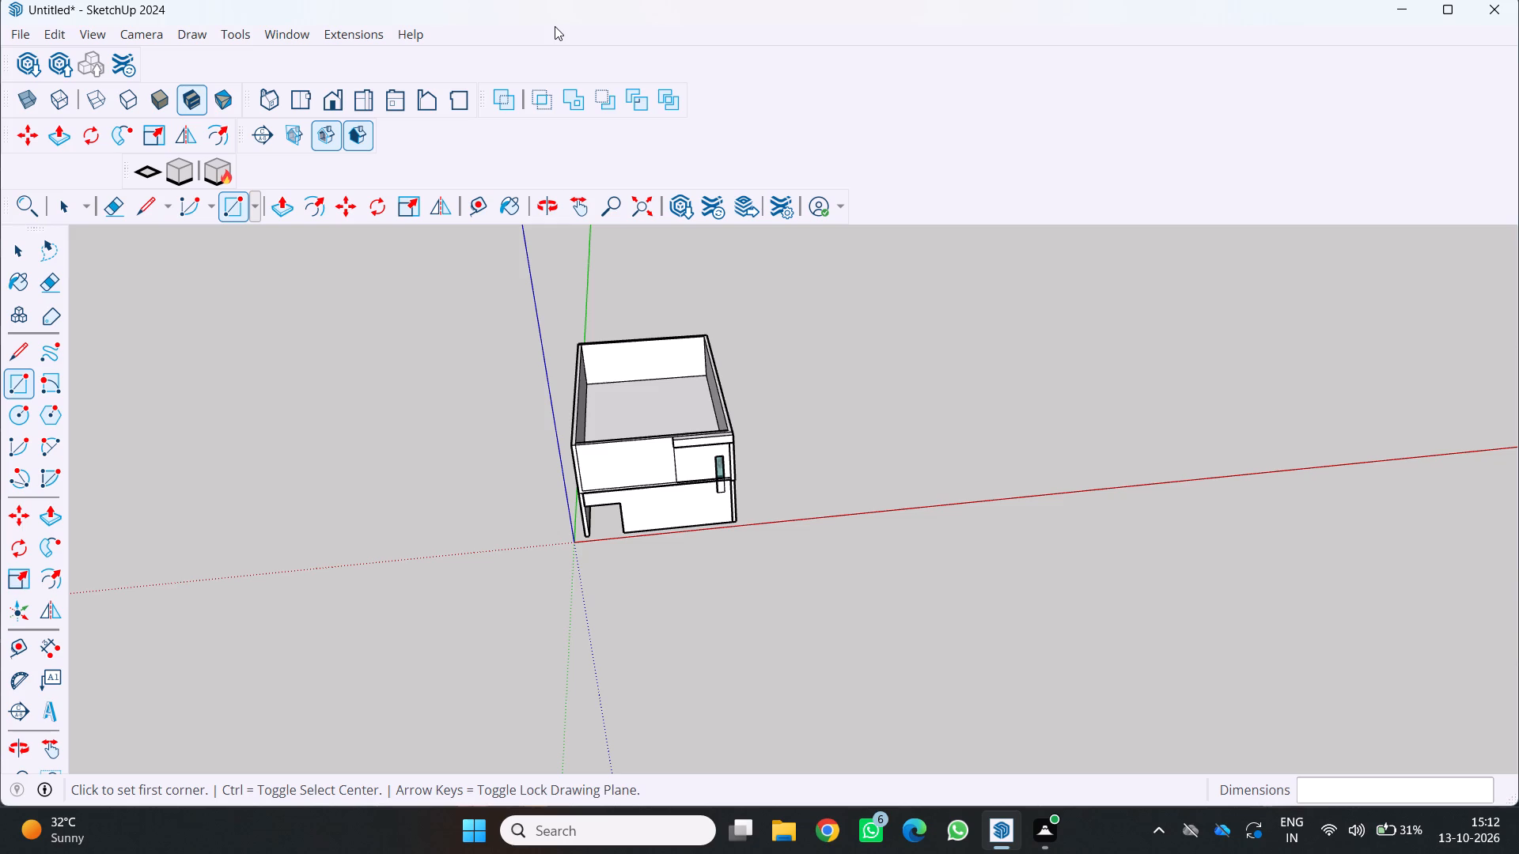
pyautogui.scroll(-1, 914, 542)
pyautogui.moveTo(815, 607); pyautogui.dragTo(788, 596, button='middle')
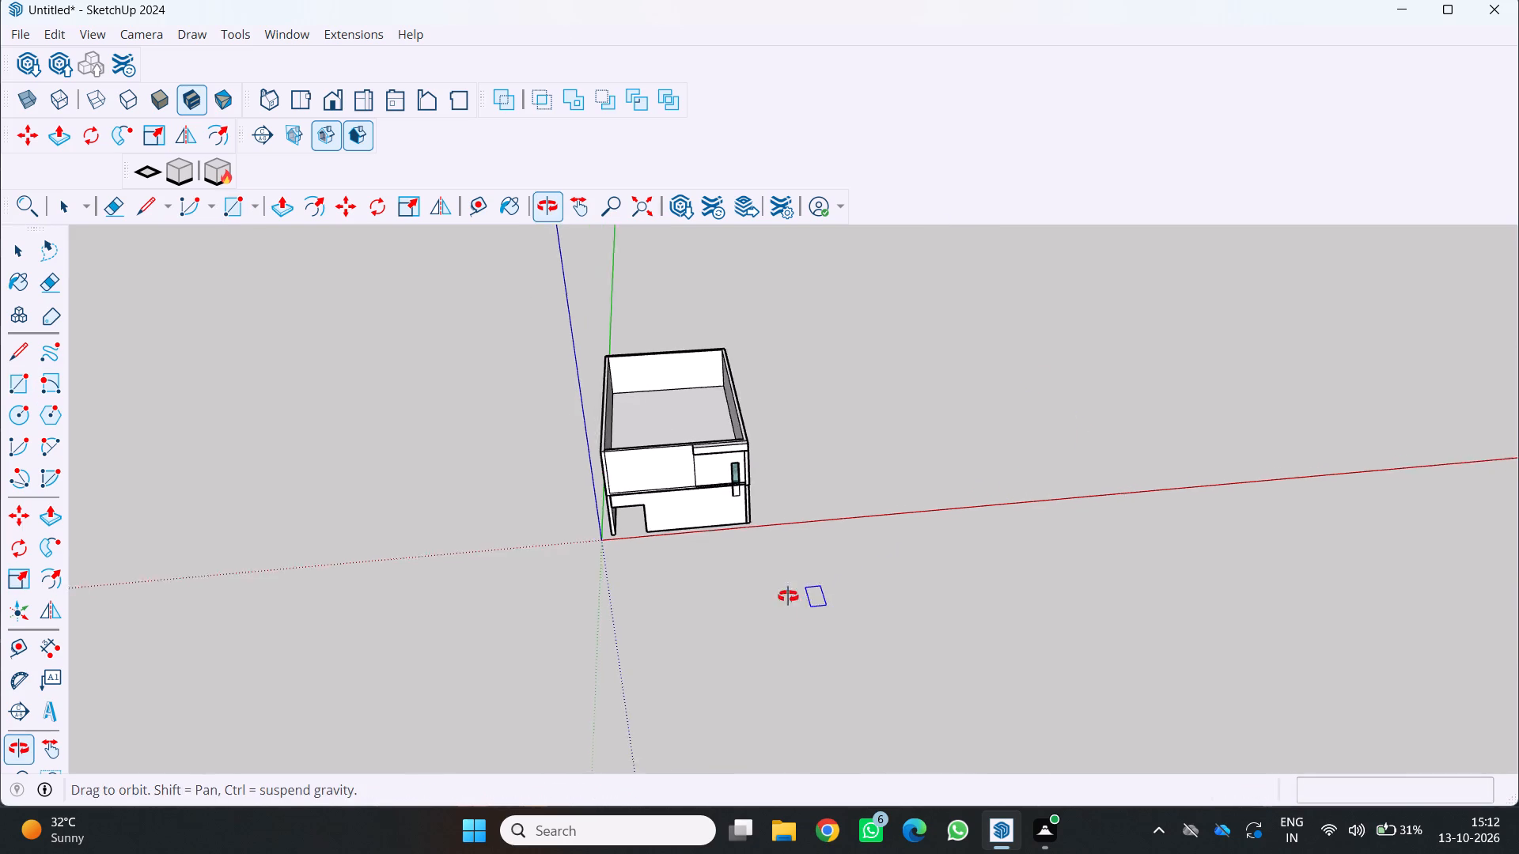
pyautogui.moveTo(788, 596); pyautogui.dragTo(678, 508, button='middle')
pyautogui.middleClick(674, 507)
pyautogui.scroll(8, 658, 493)
pyautogui.press('space')
pyautogui.press('space')
pyautogui.press('space')
pyautogui.scroll(5, 762, 492)
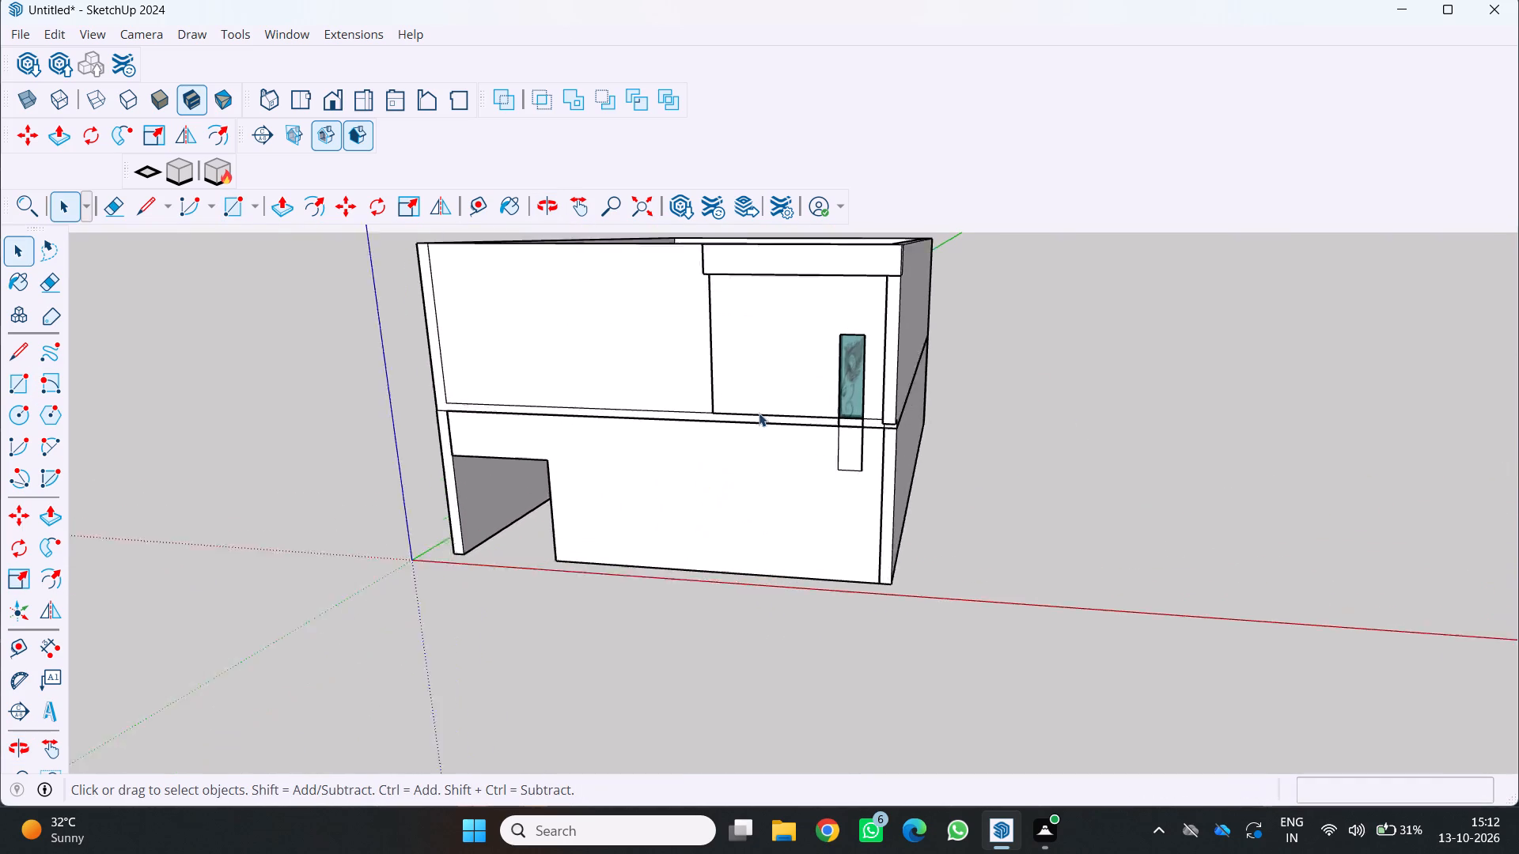
pyautogui.scroll(1, 759, 413)
pyautogui.scroll(-1, 782, 407)
pyautogui.moveTo(790, 409); pyautogui.dragTo(791, 410, button='middle')
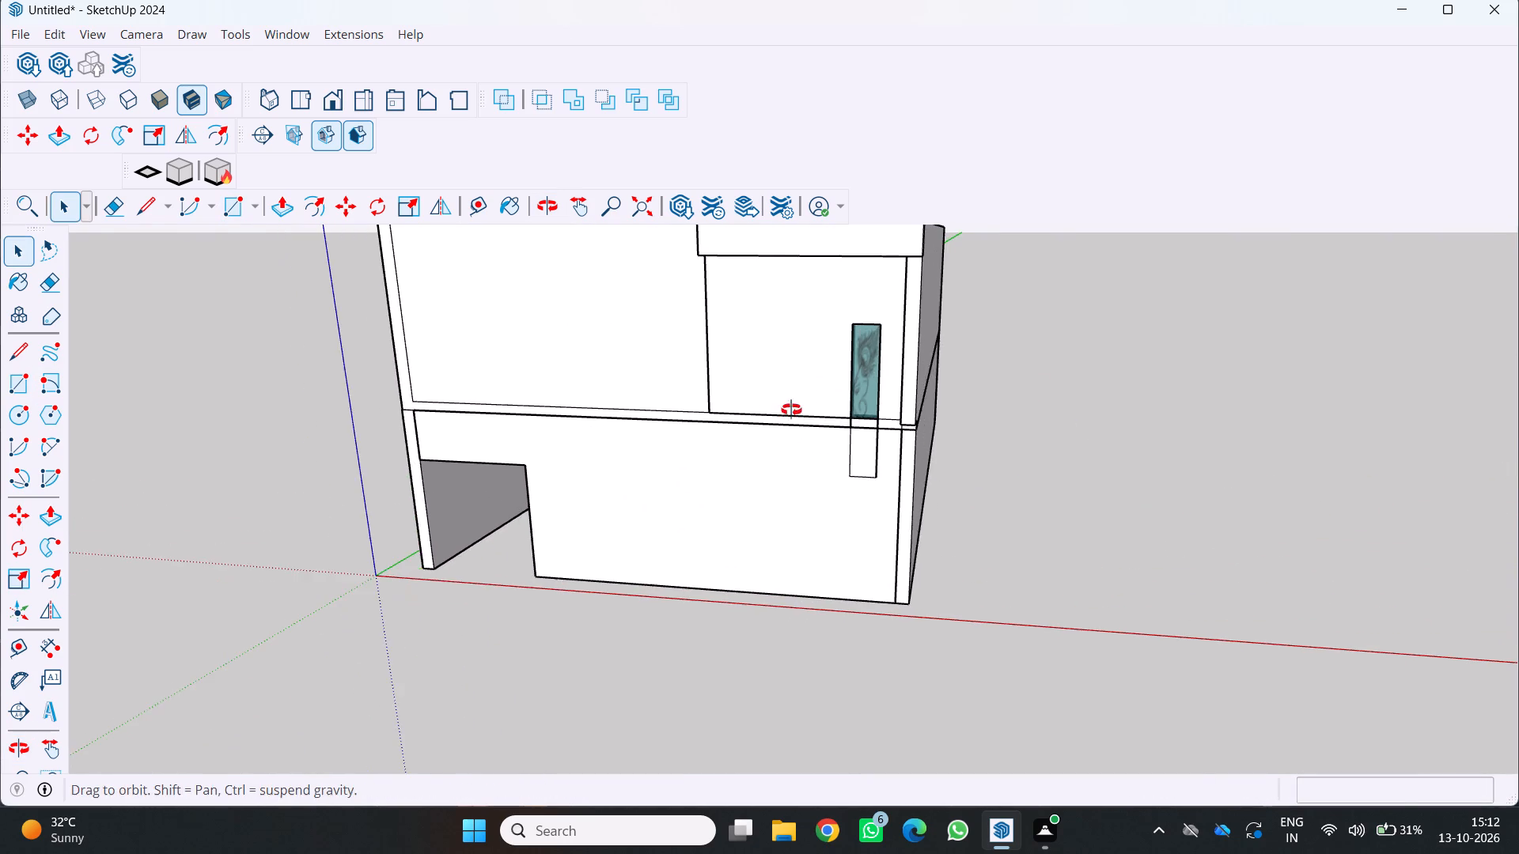
pyautogui.moveTo(791, 410); pyautogui.dragTo(881, 463, button='middle')
pyautogui.scroll(-3, 794, 489)
pyautogui.moveTo(789, 489); pyautogui.dragTo(715, 500, button='middle')
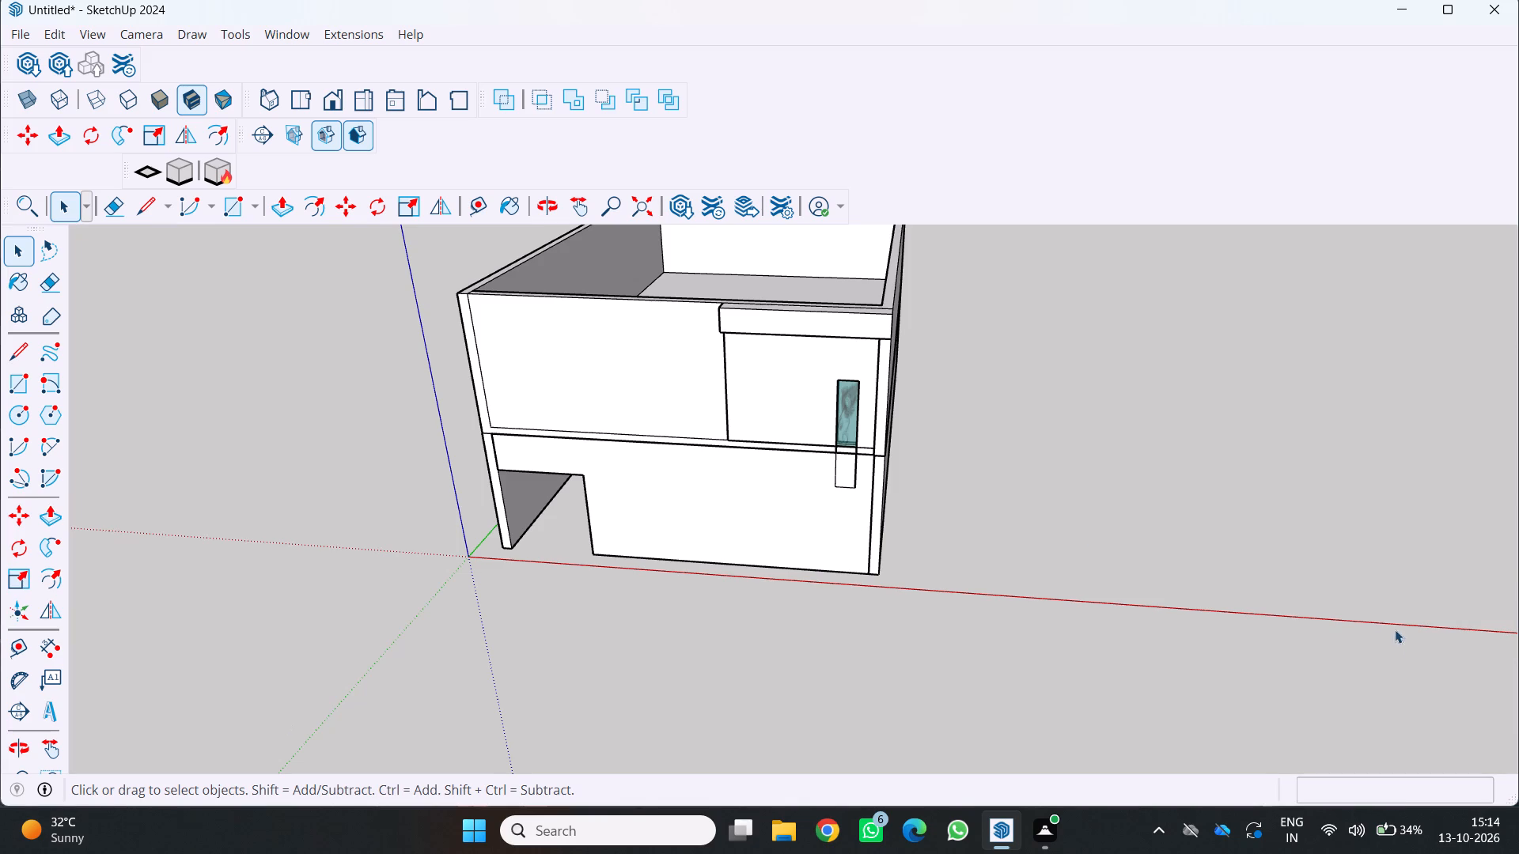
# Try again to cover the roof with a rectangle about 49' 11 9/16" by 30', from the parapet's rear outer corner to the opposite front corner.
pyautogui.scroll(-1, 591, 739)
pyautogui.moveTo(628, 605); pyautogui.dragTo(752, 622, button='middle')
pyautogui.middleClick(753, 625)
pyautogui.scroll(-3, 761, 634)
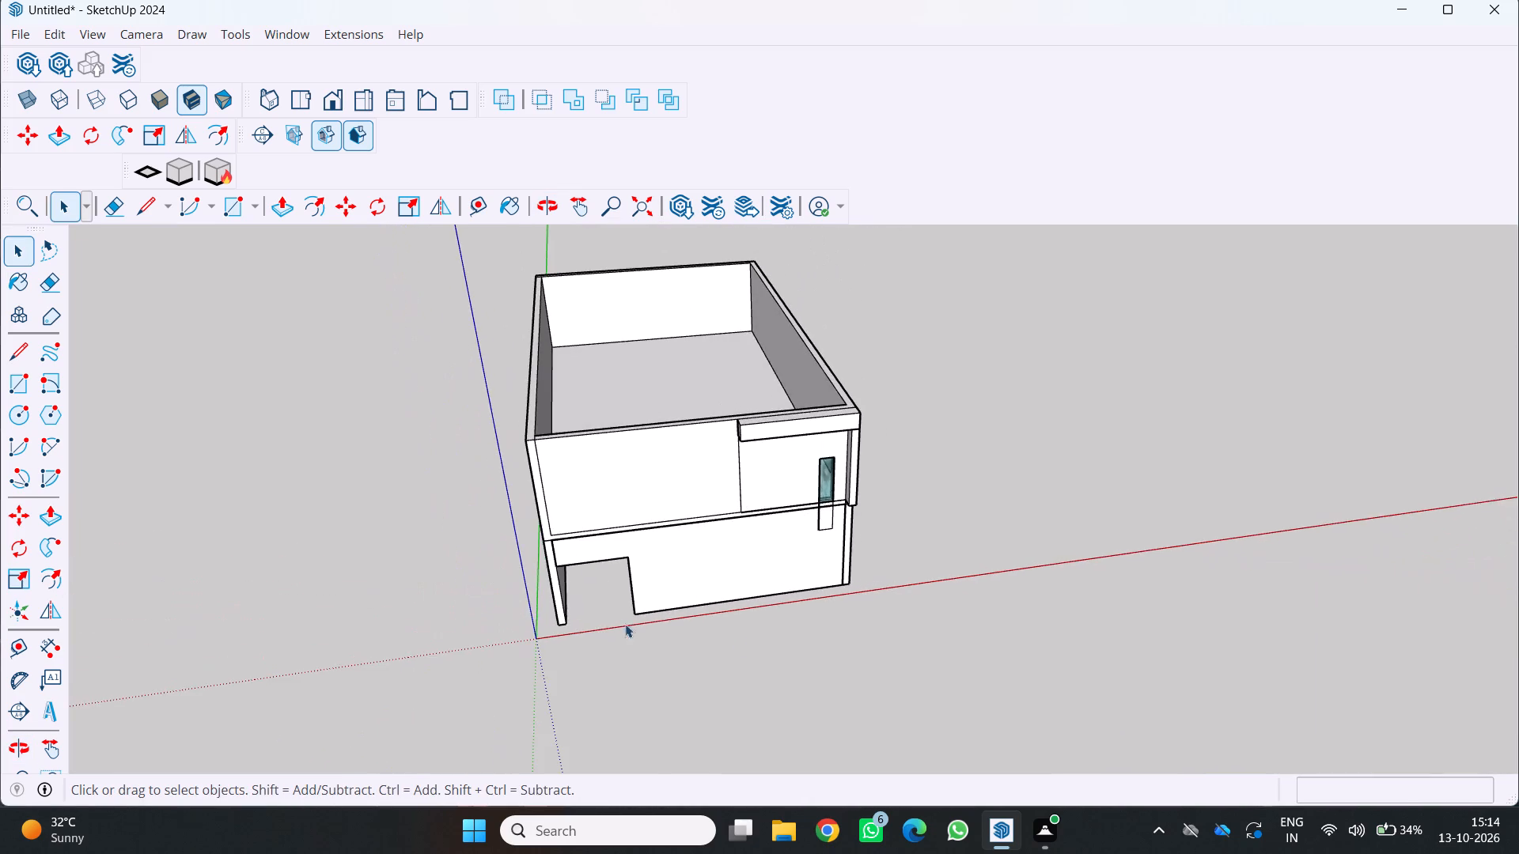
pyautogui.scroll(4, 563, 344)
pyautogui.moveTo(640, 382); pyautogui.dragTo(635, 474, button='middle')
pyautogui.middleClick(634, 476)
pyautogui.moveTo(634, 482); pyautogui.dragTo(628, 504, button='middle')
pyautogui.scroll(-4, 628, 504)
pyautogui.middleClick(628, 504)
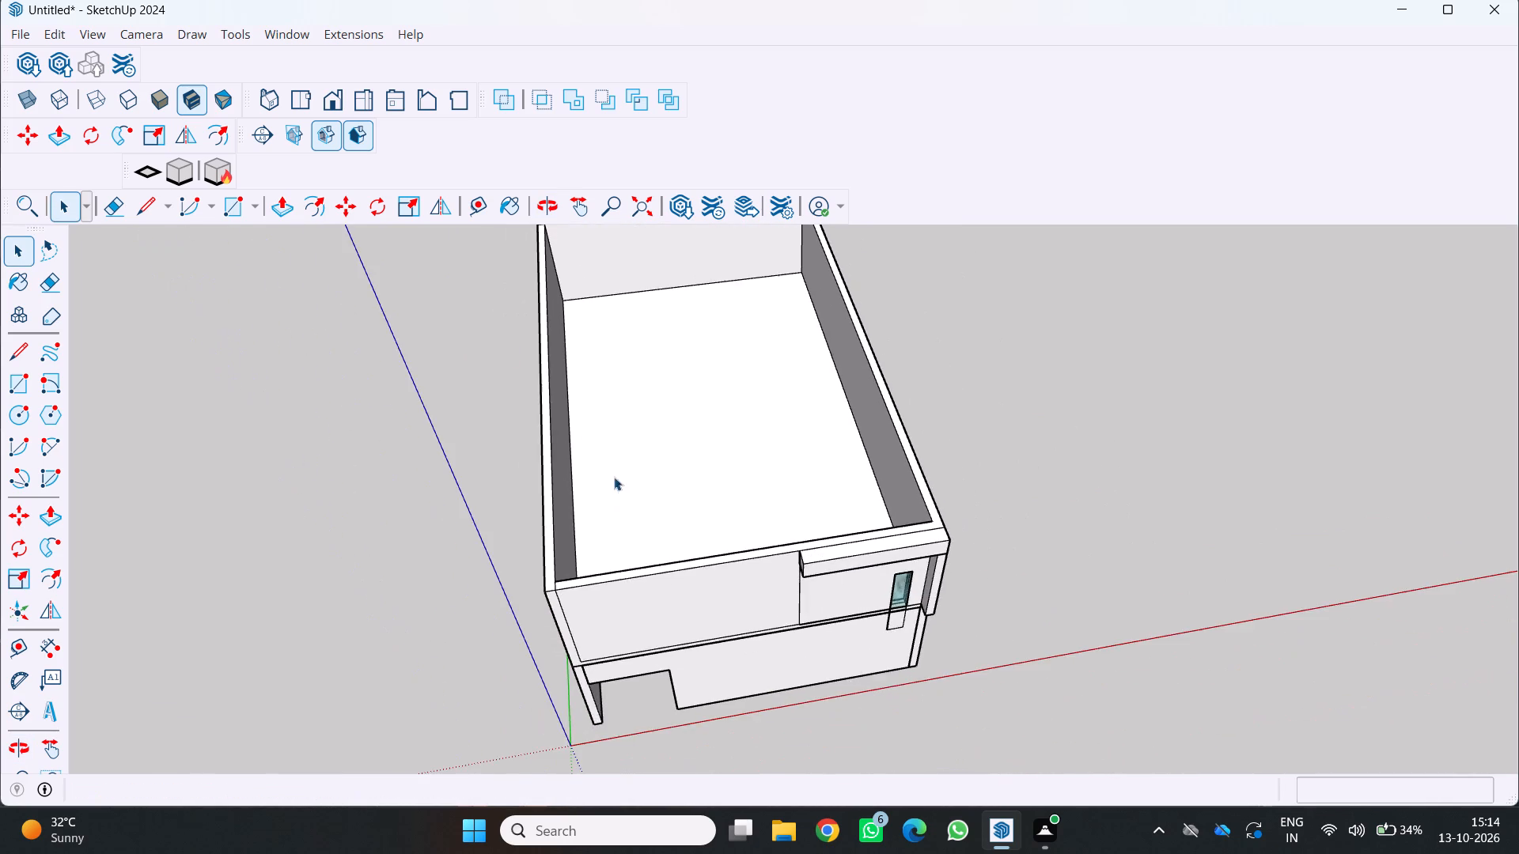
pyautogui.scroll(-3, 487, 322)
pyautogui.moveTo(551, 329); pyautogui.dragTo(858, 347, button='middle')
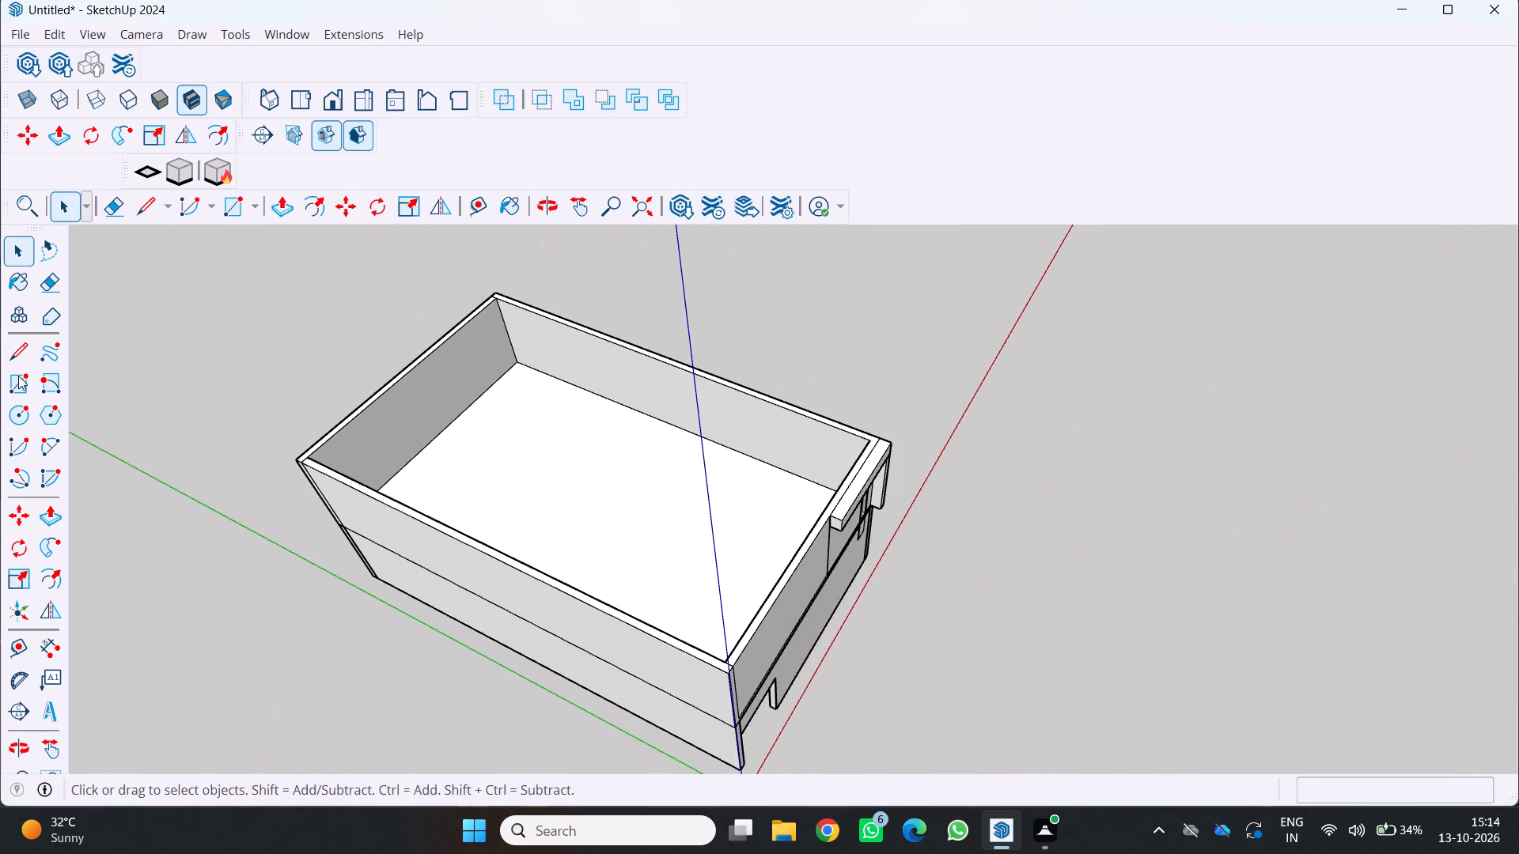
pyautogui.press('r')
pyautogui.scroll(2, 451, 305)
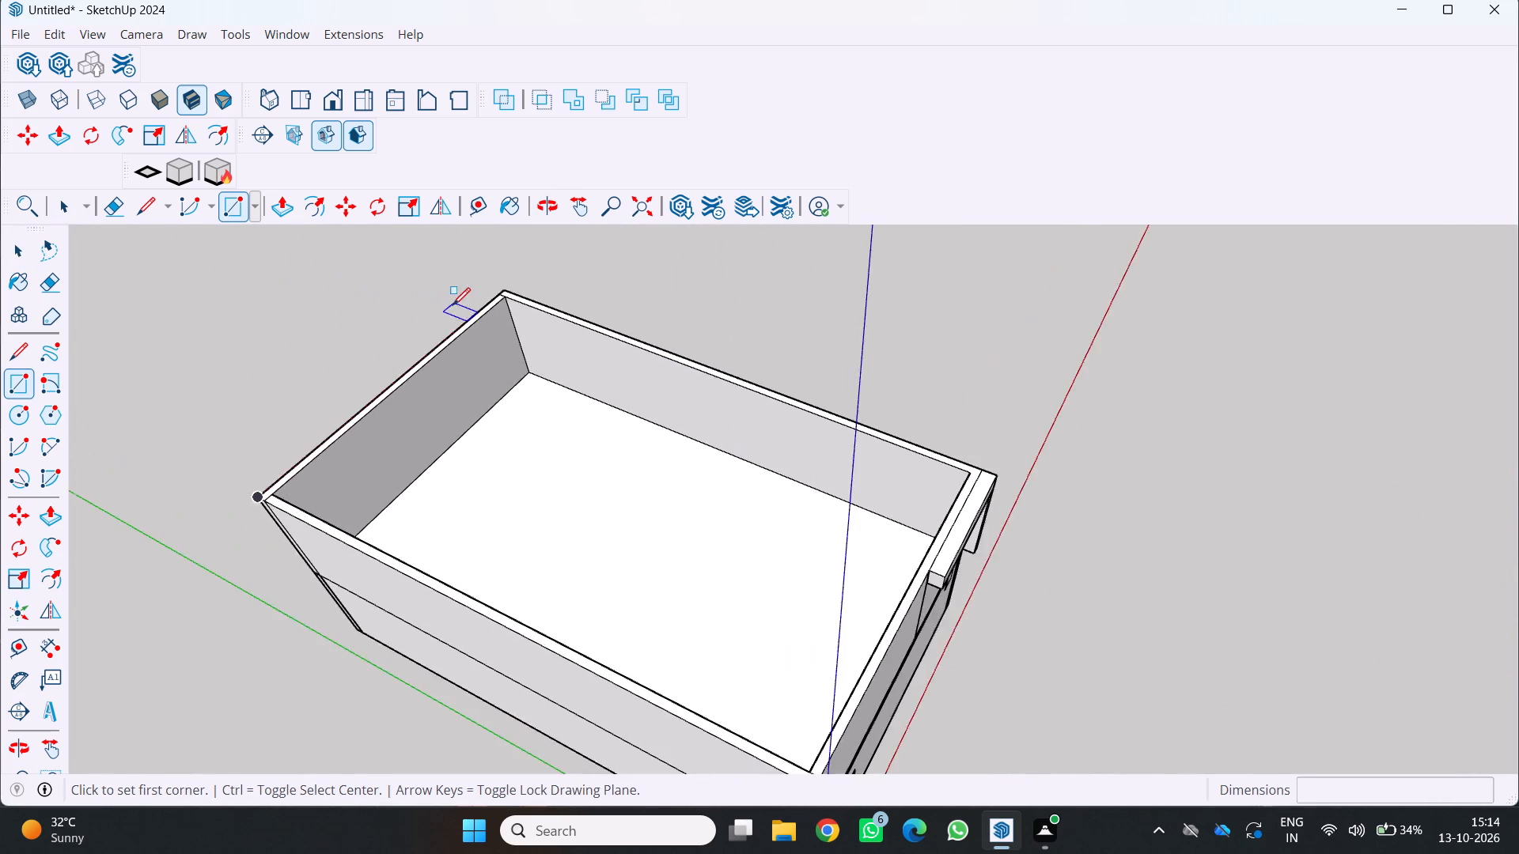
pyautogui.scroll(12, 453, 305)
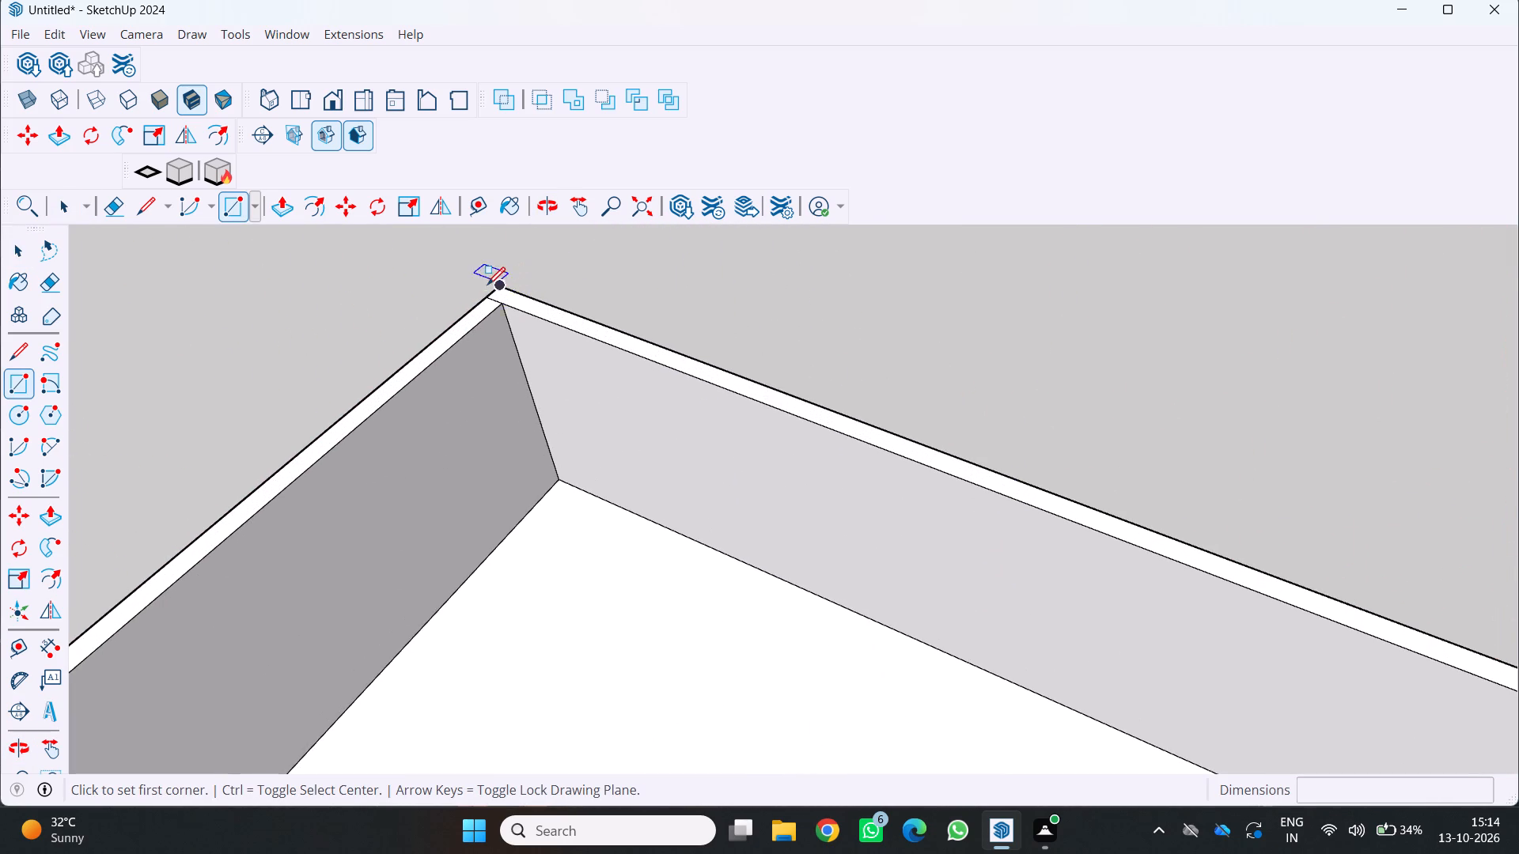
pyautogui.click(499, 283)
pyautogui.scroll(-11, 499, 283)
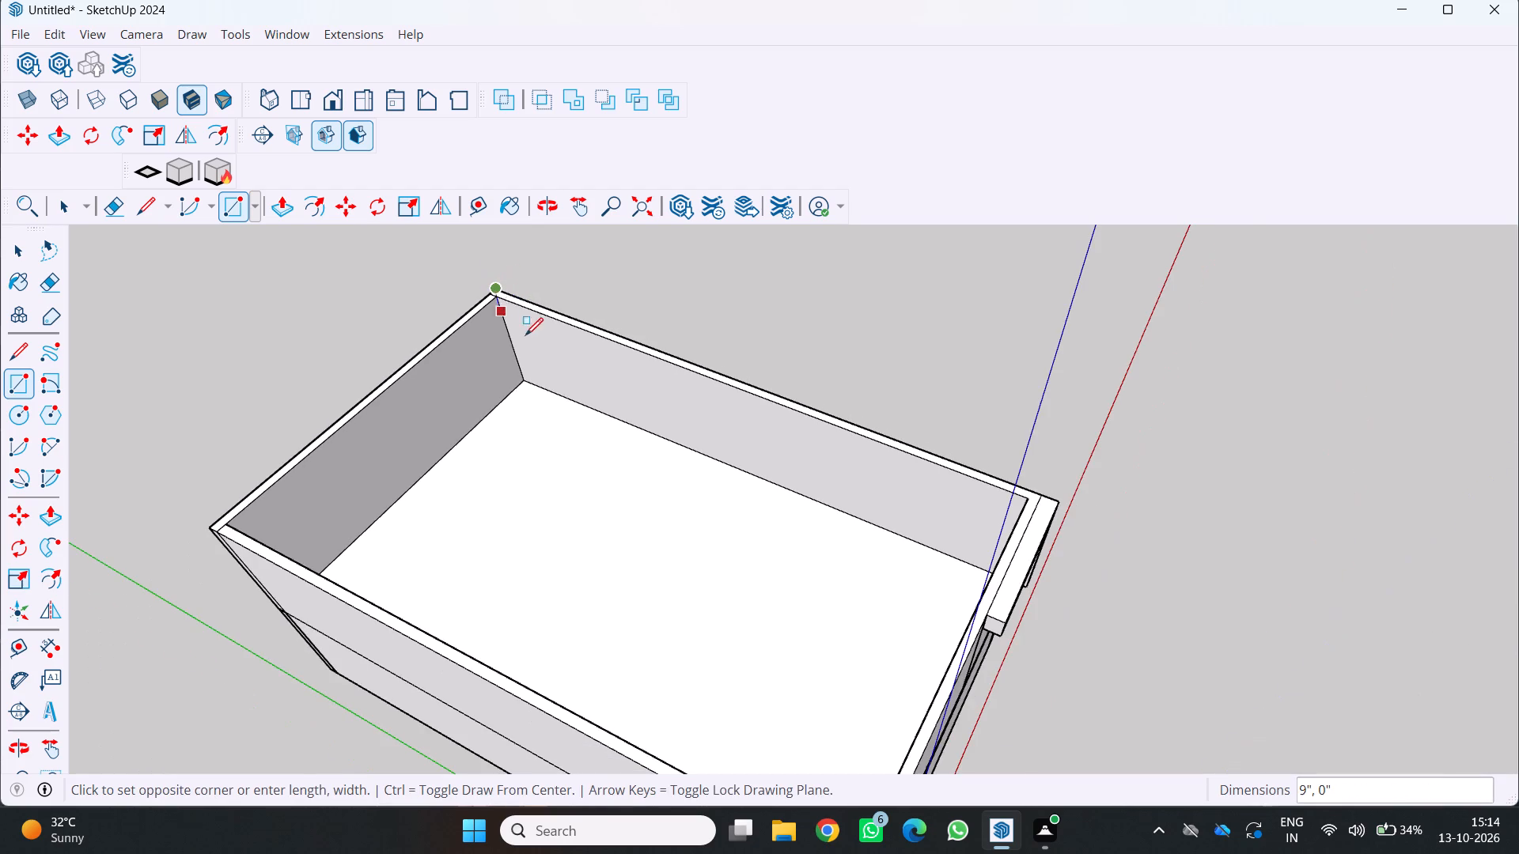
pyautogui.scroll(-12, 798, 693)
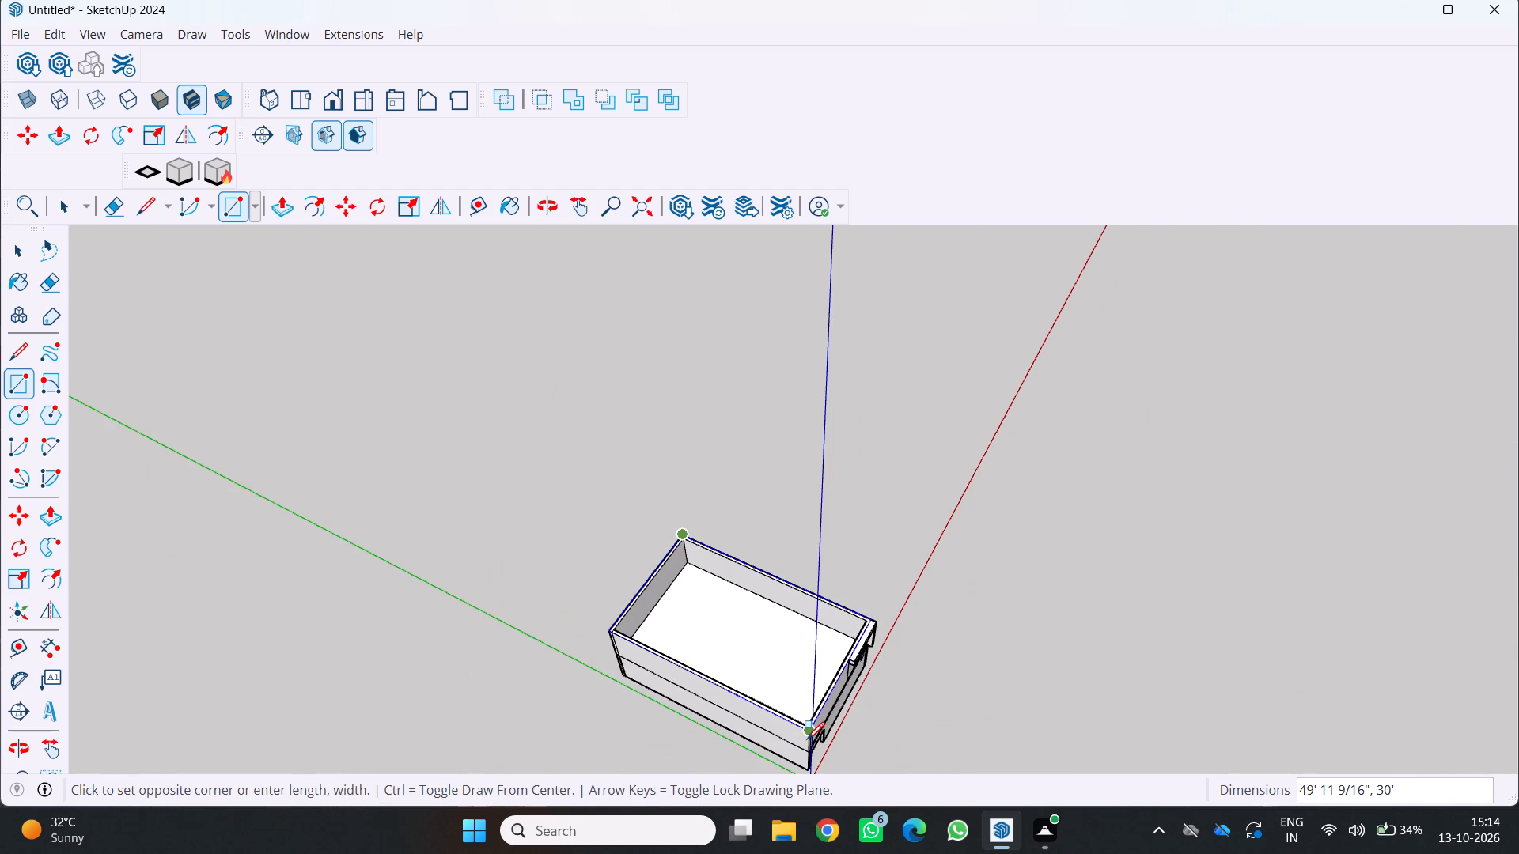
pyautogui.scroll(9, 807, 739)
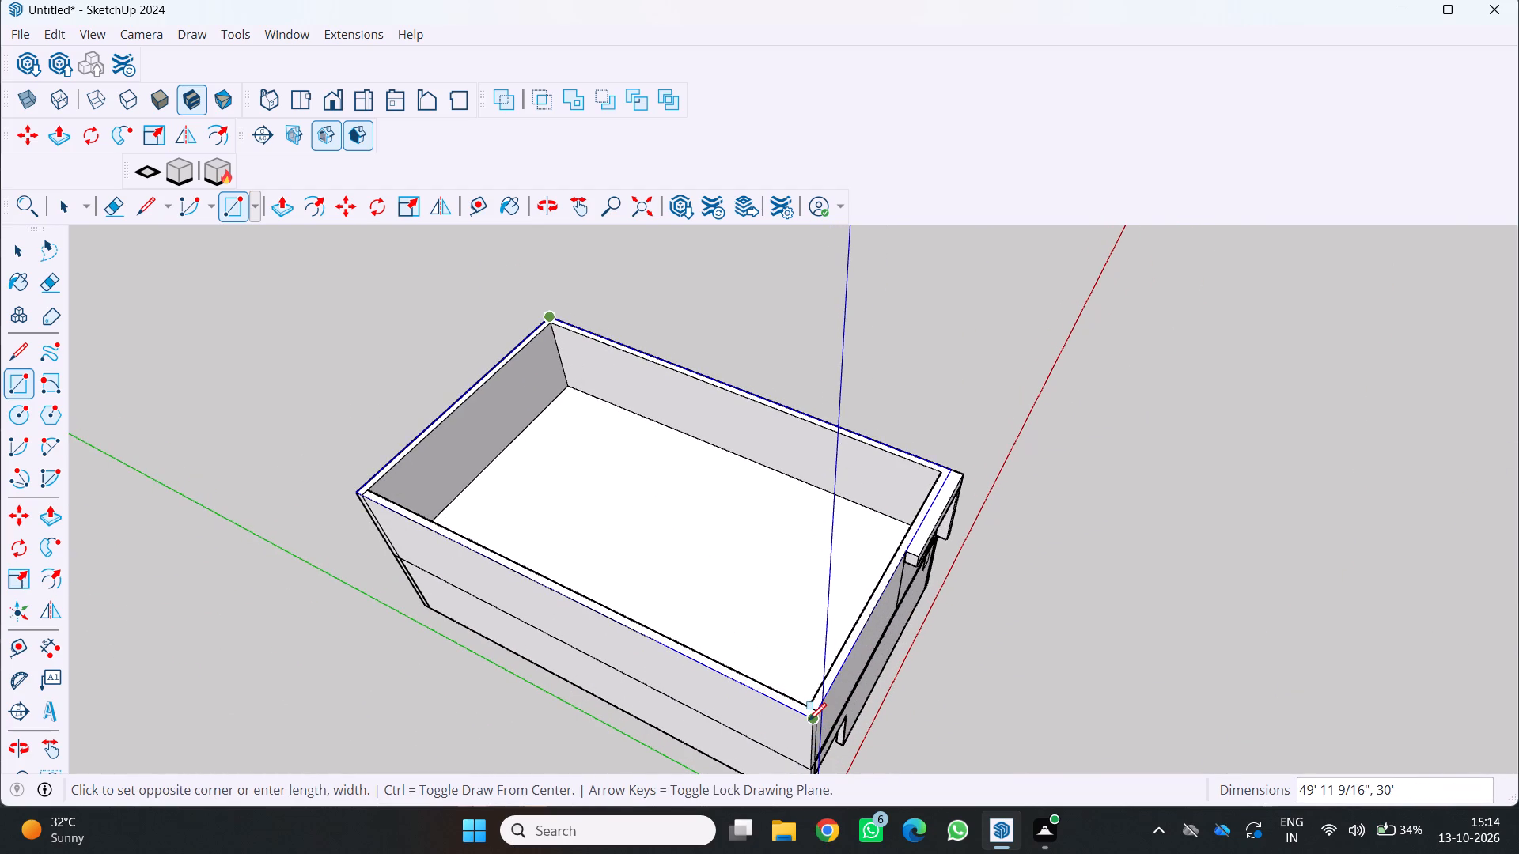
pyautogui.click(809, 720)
# Draw a rectangle about 49' 2 9/16" by 29' 3" across the roof, from the front outer corner to the opposite inner rear corner of the parapet.
pyautogui.click(805, 720)
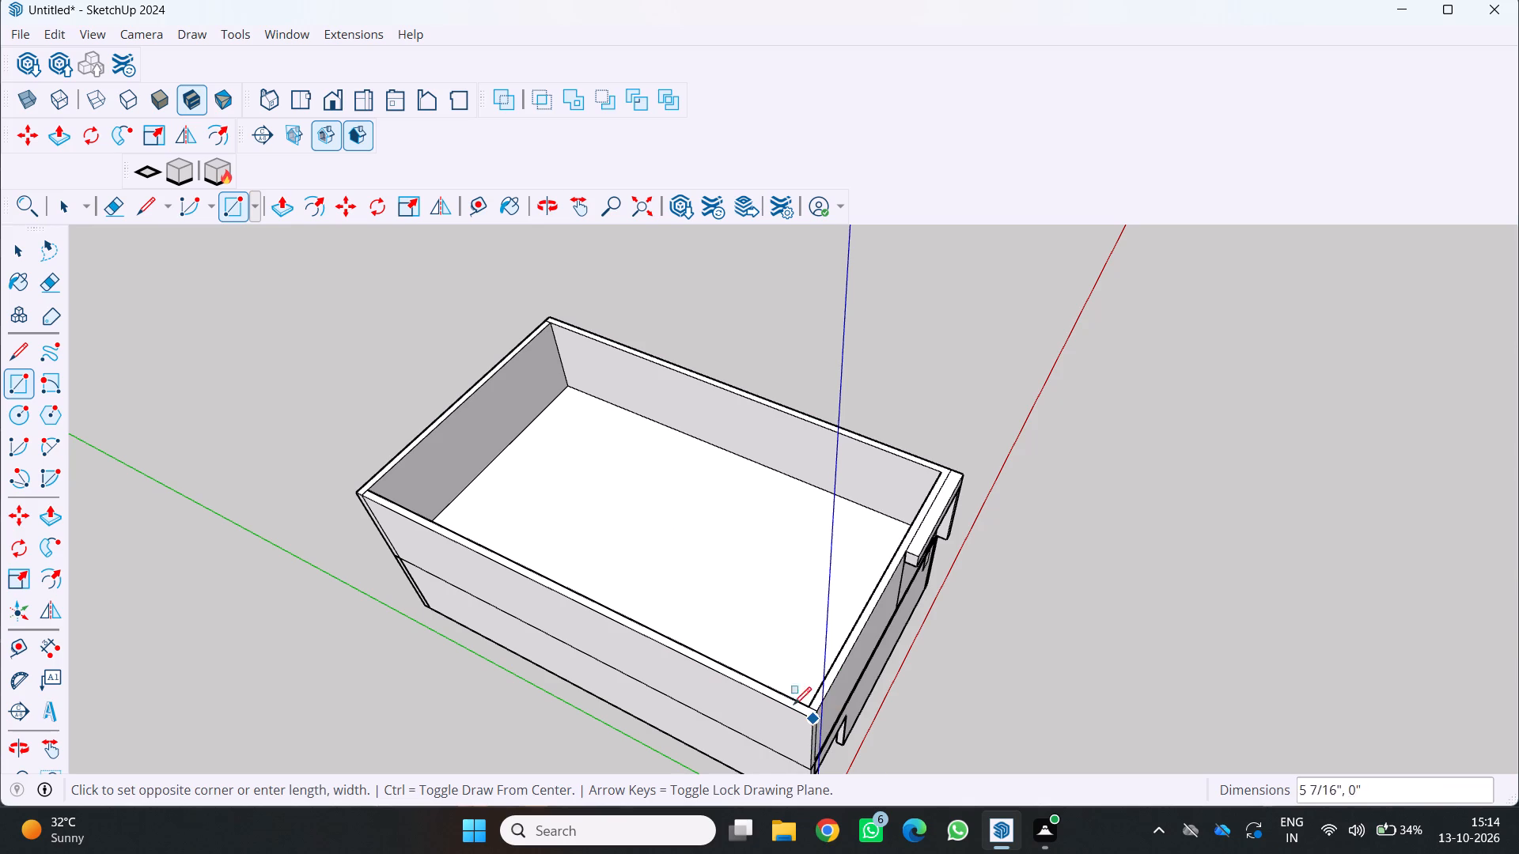
pyautogui.scroll(-2, 640, 531)
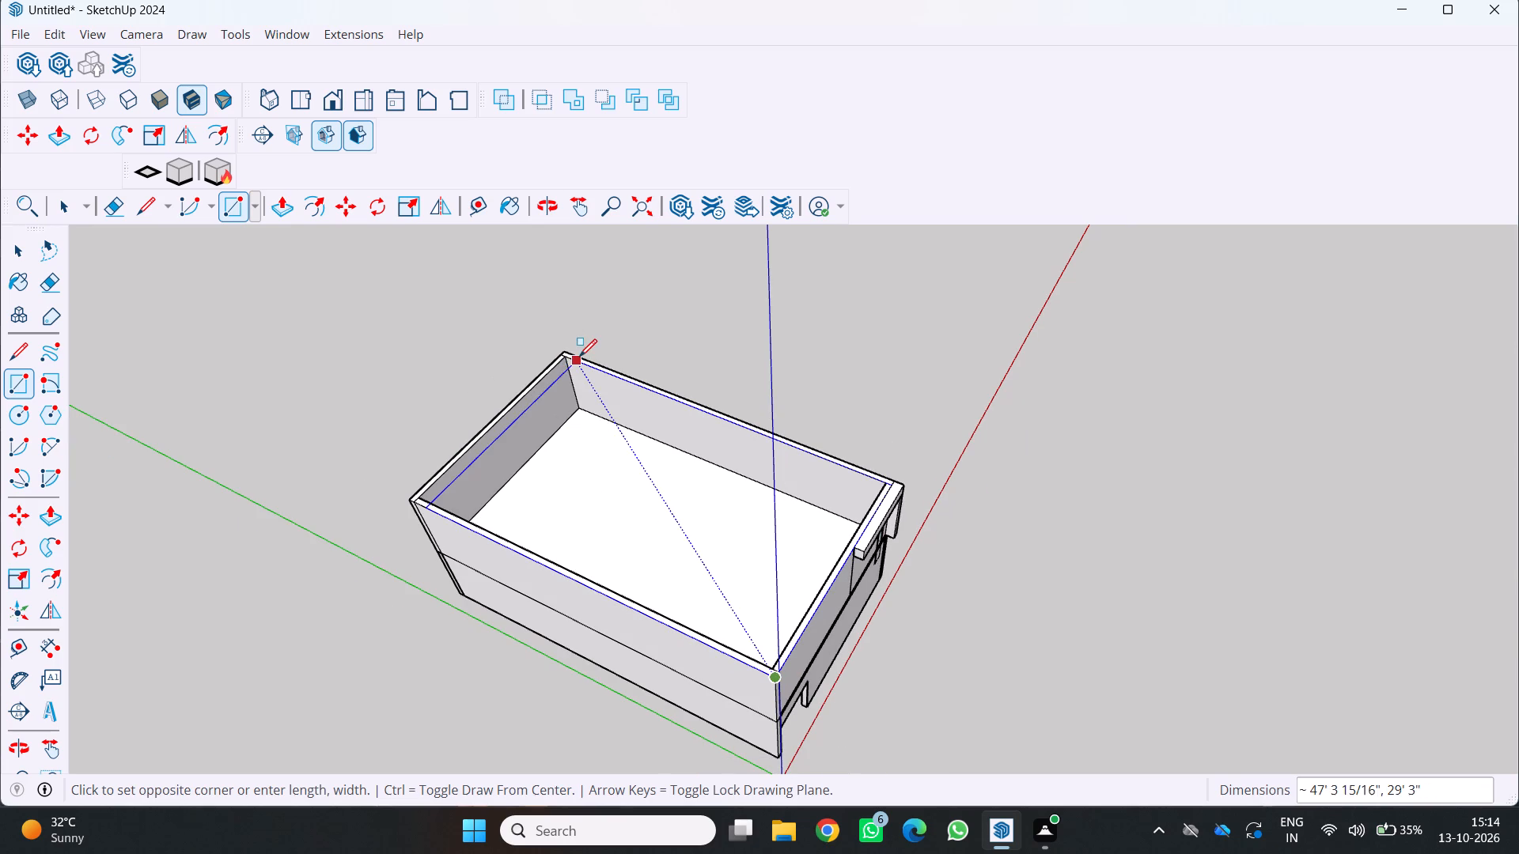
pyautogui.scroll(8, 566, 357)
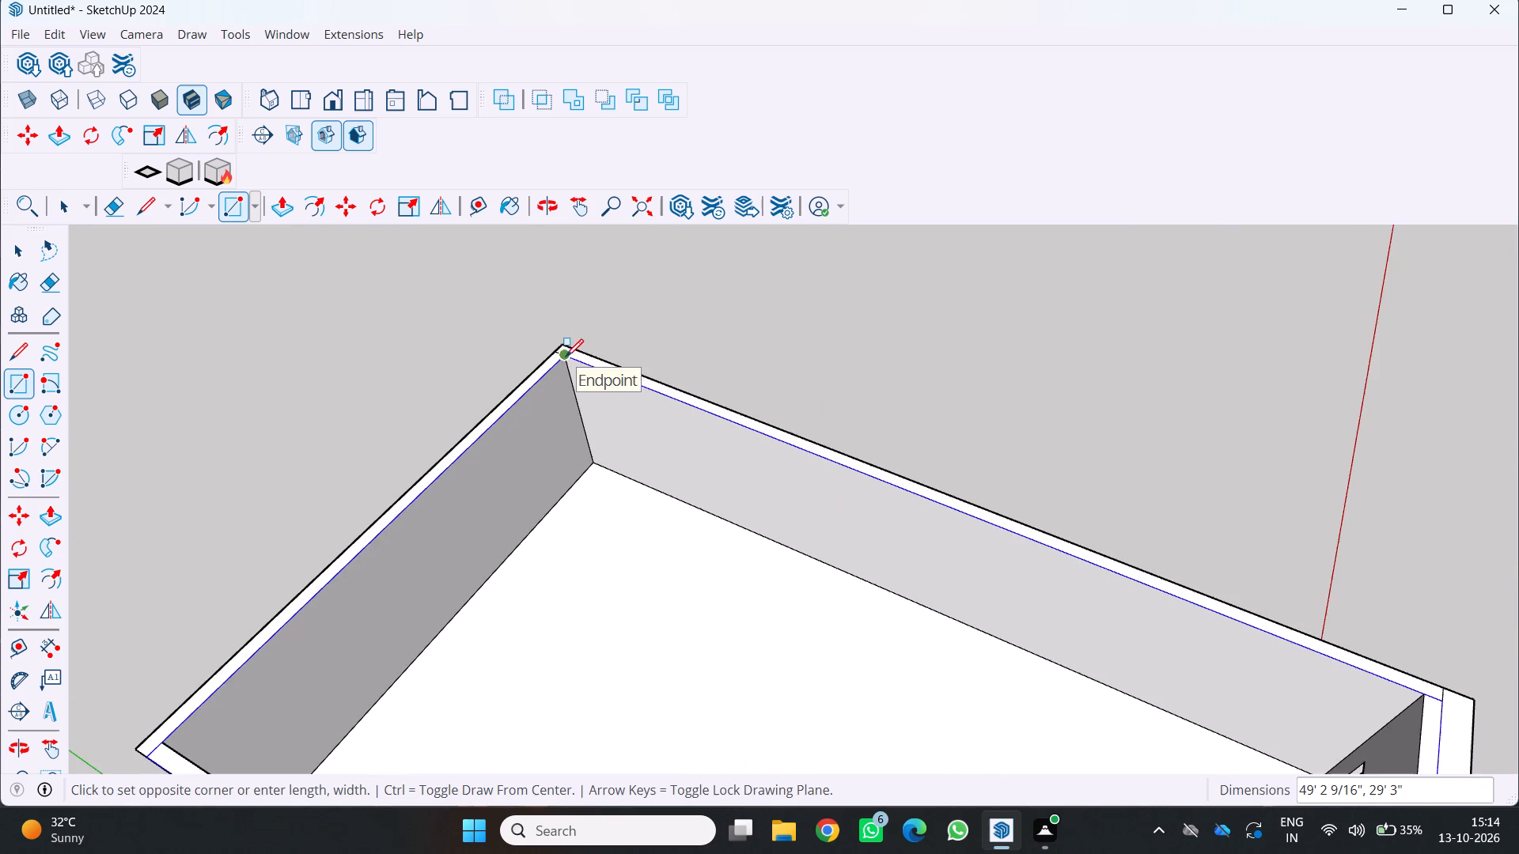
pyautogui.click(566, 361)
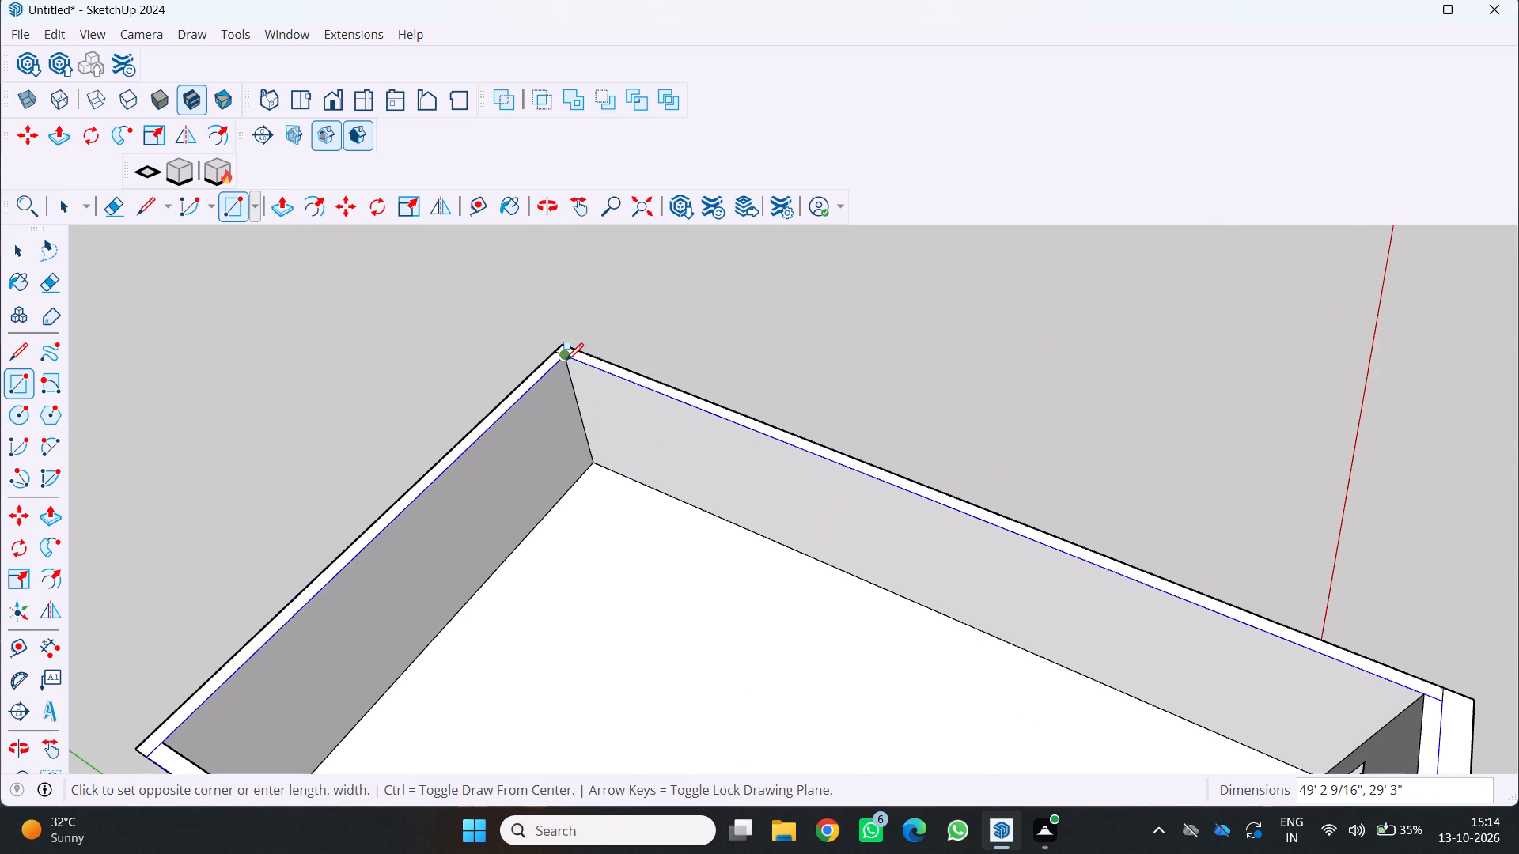
# Push/Pull the new roof face between the parapet walls up by 5".
pyautogui.scroll(-6, 566, 361)
pyautogui.moveTo(552, 369); pyautogui.dragTo(360, 236, button='middle')
pyautogui.scroll(4, 833, 560)
pyautogui.moveTo(892, 546); pyautogui.dragTo(673, 526, button='middle')
pyautogui.press('p')
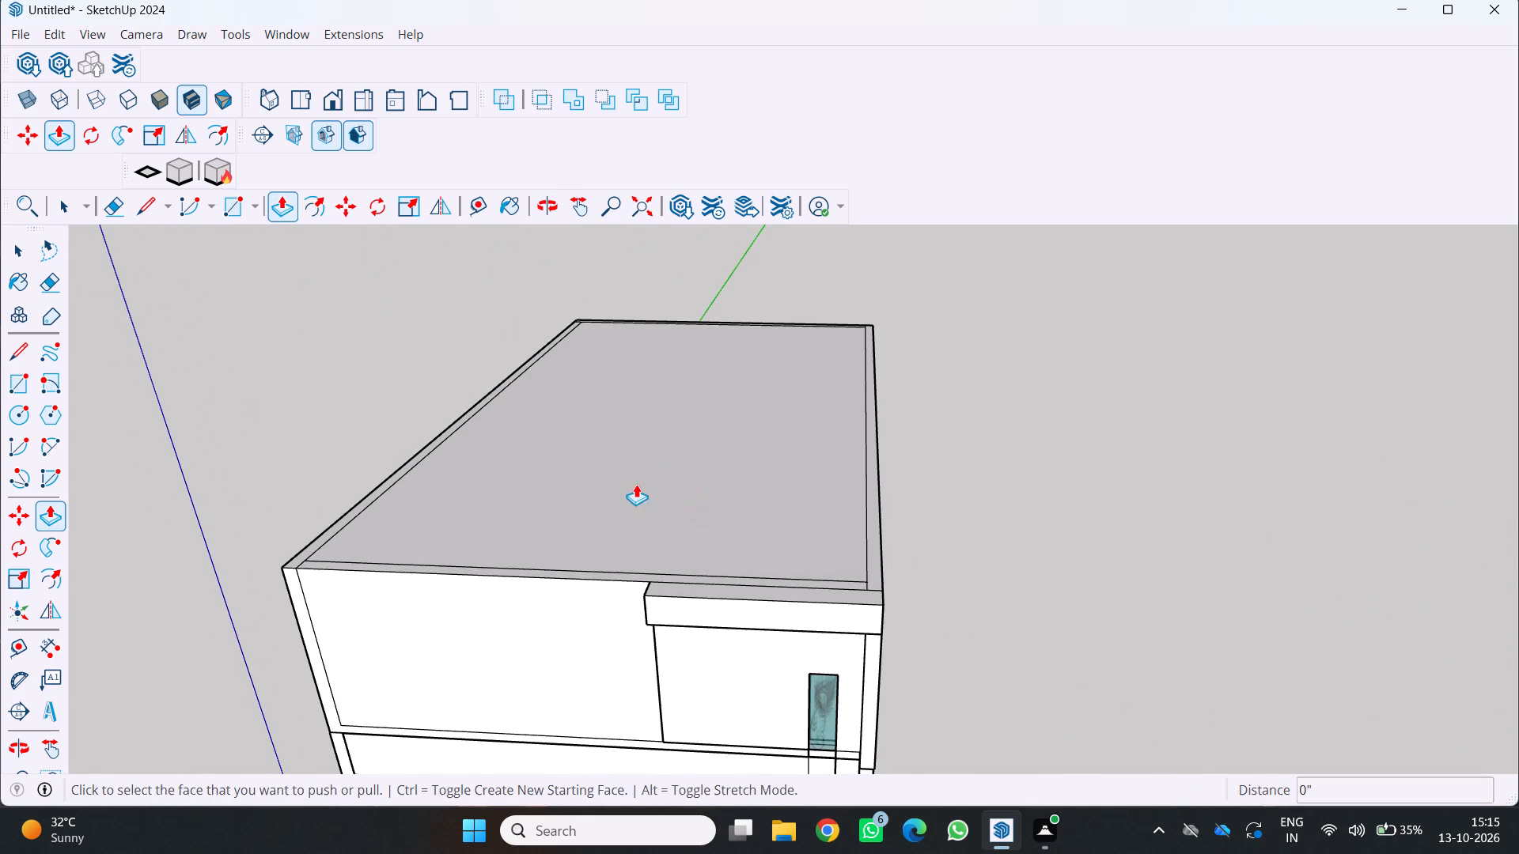
pyautogui.click(635, 496)
pyautogui.press('5')
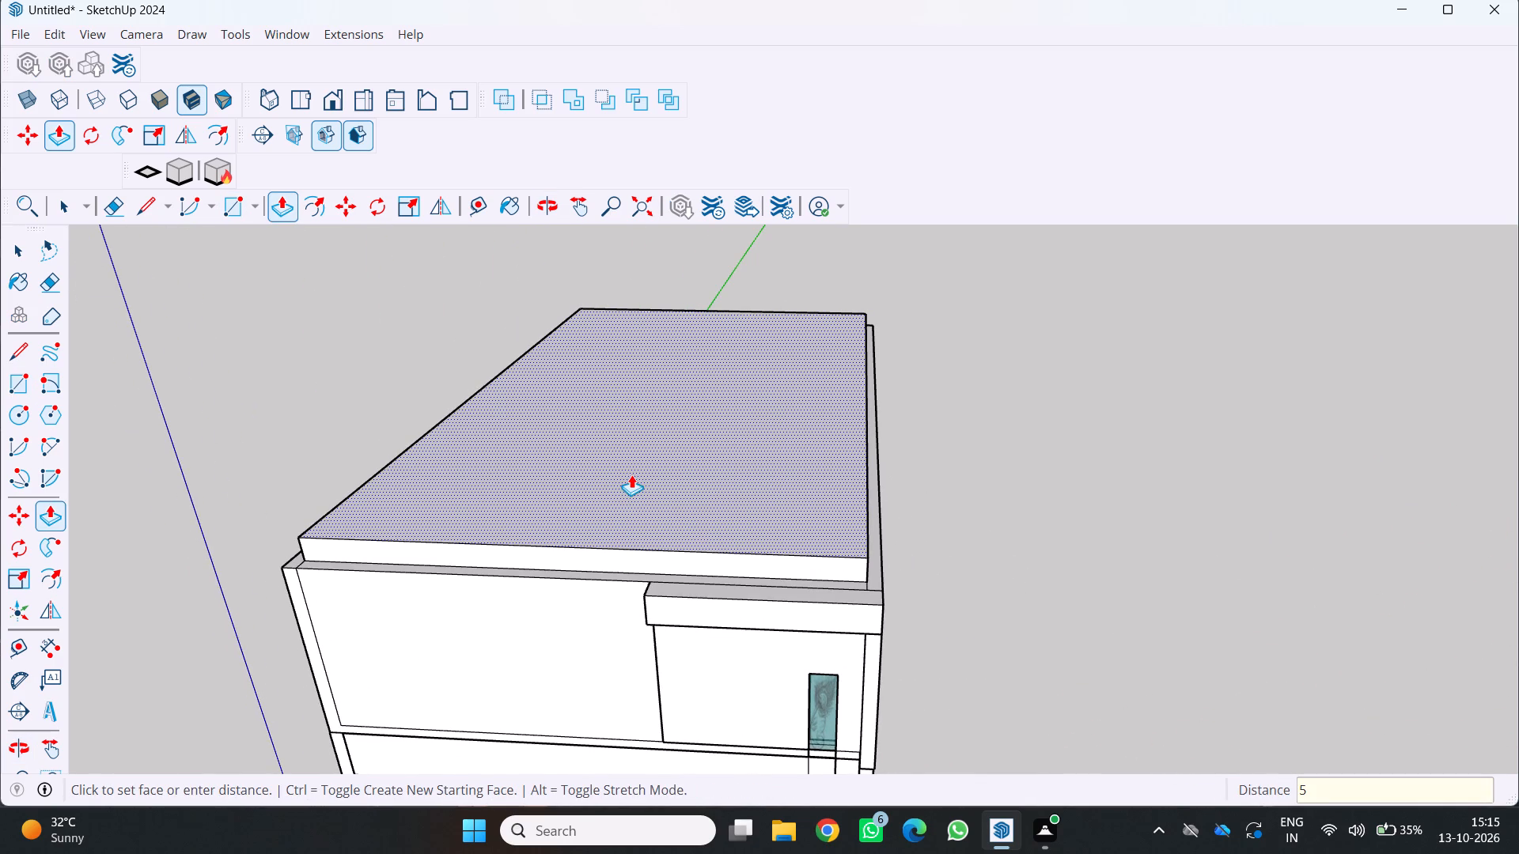
pyautogui.press('Return')
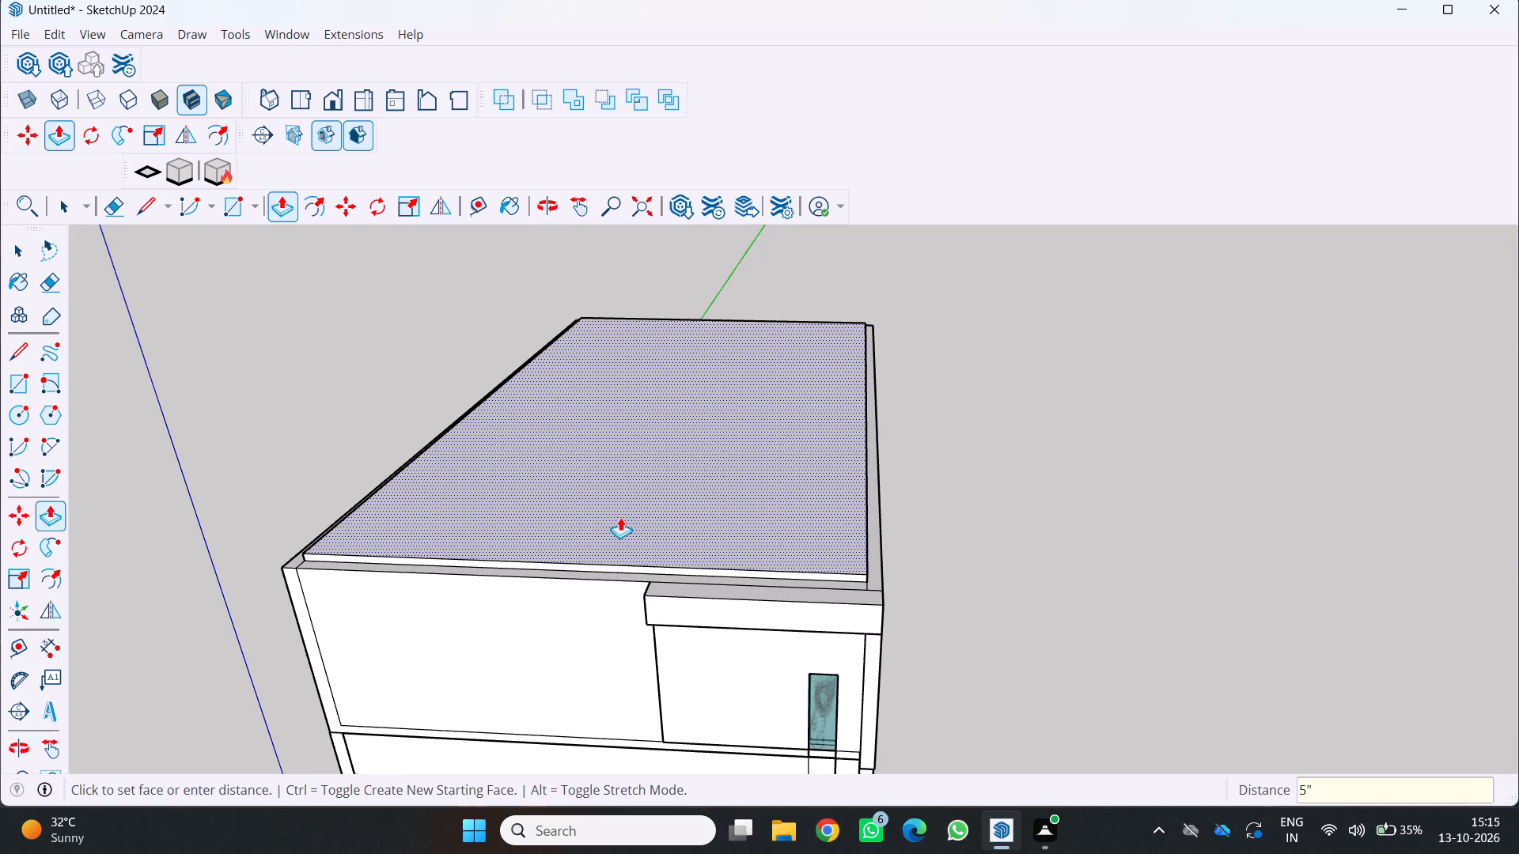
# Set the roof slab's extrusion distance to 1".
pyautogui.press('1')
pyautogui.press('Return')
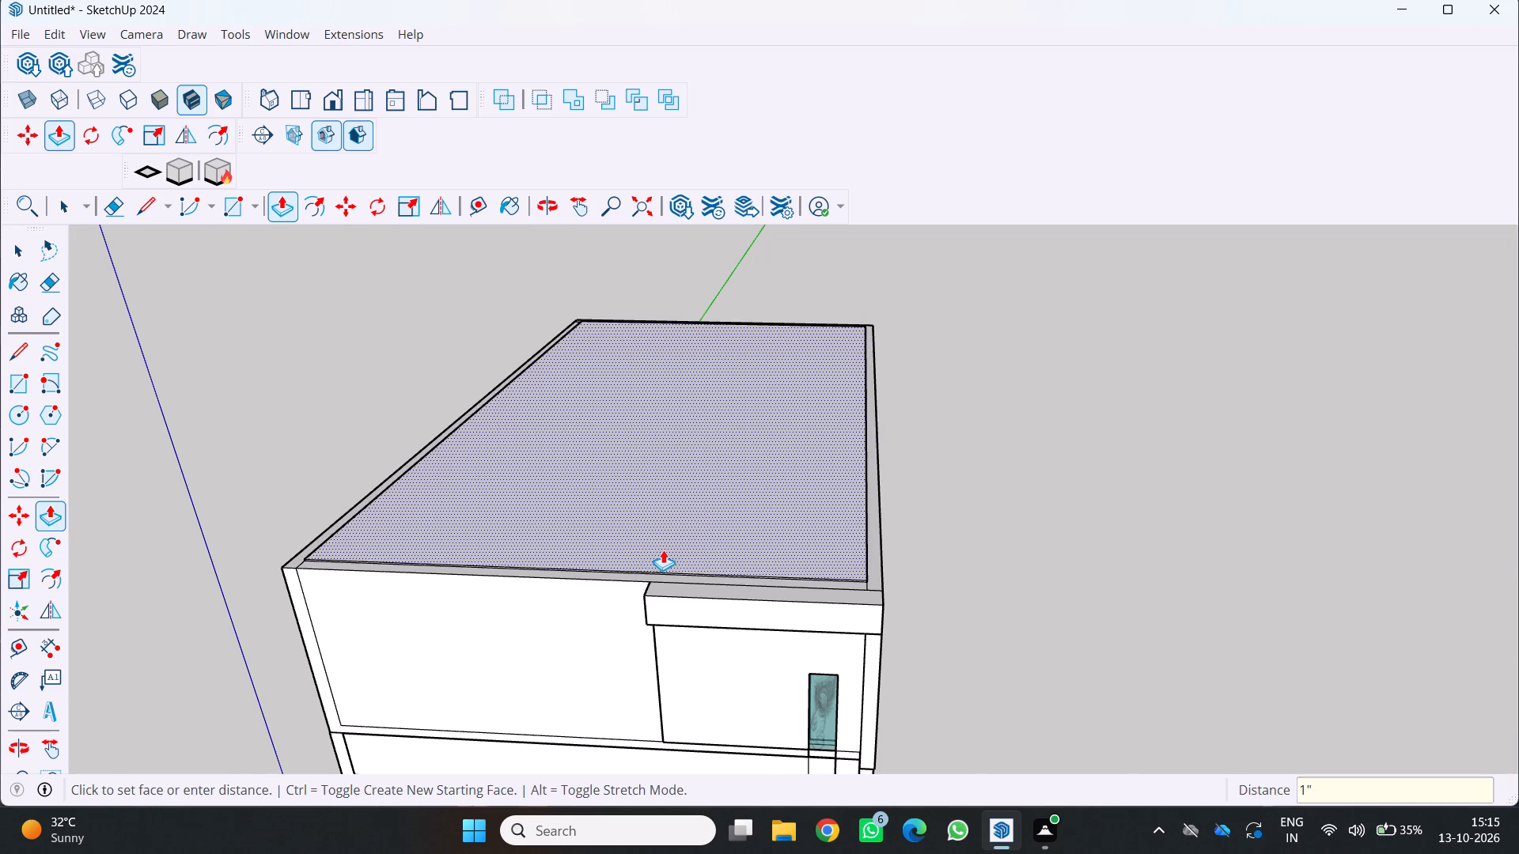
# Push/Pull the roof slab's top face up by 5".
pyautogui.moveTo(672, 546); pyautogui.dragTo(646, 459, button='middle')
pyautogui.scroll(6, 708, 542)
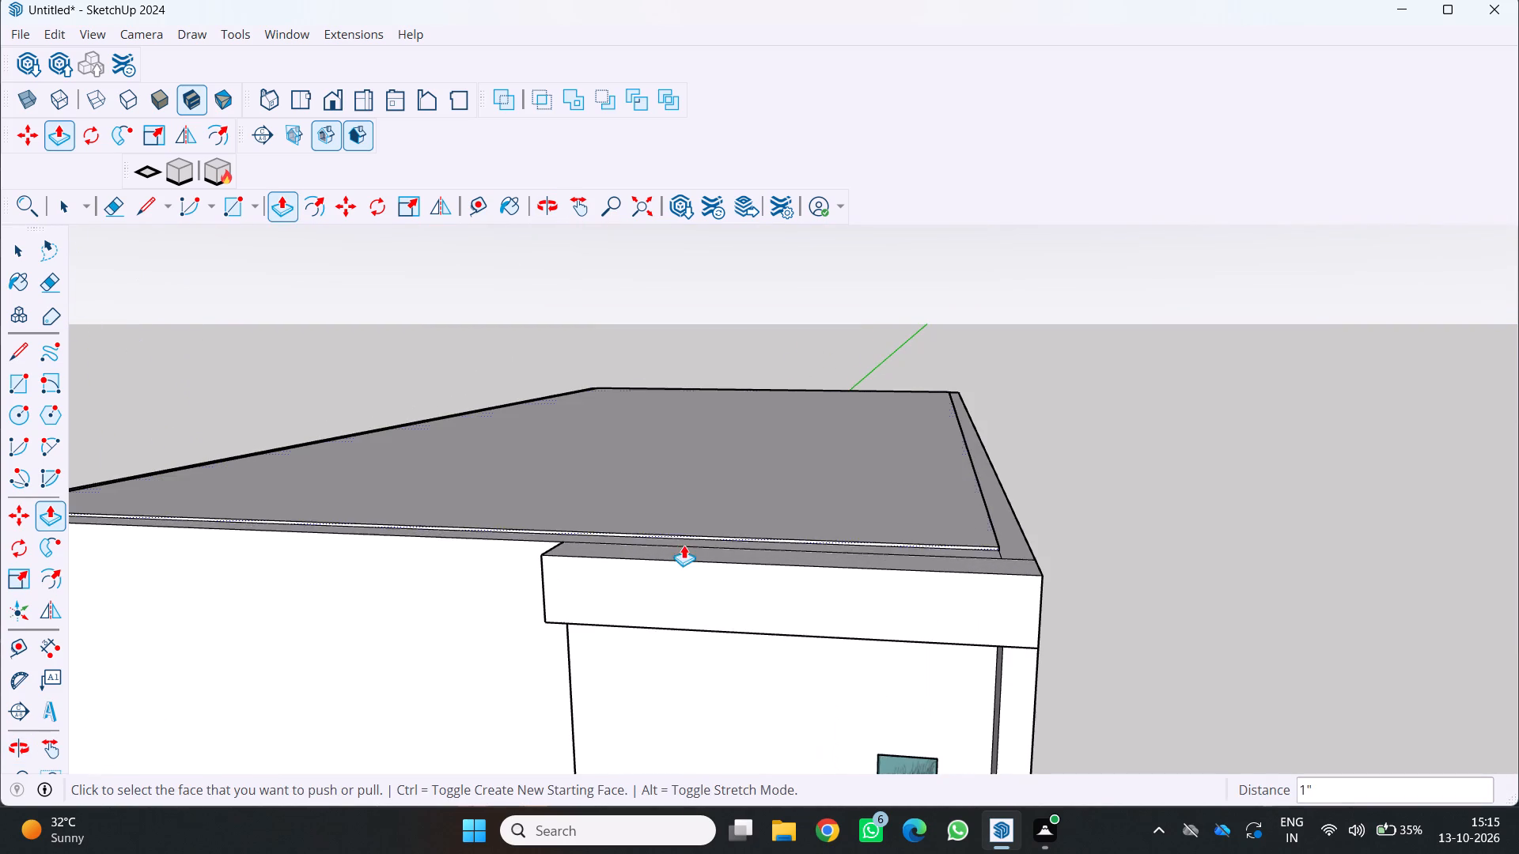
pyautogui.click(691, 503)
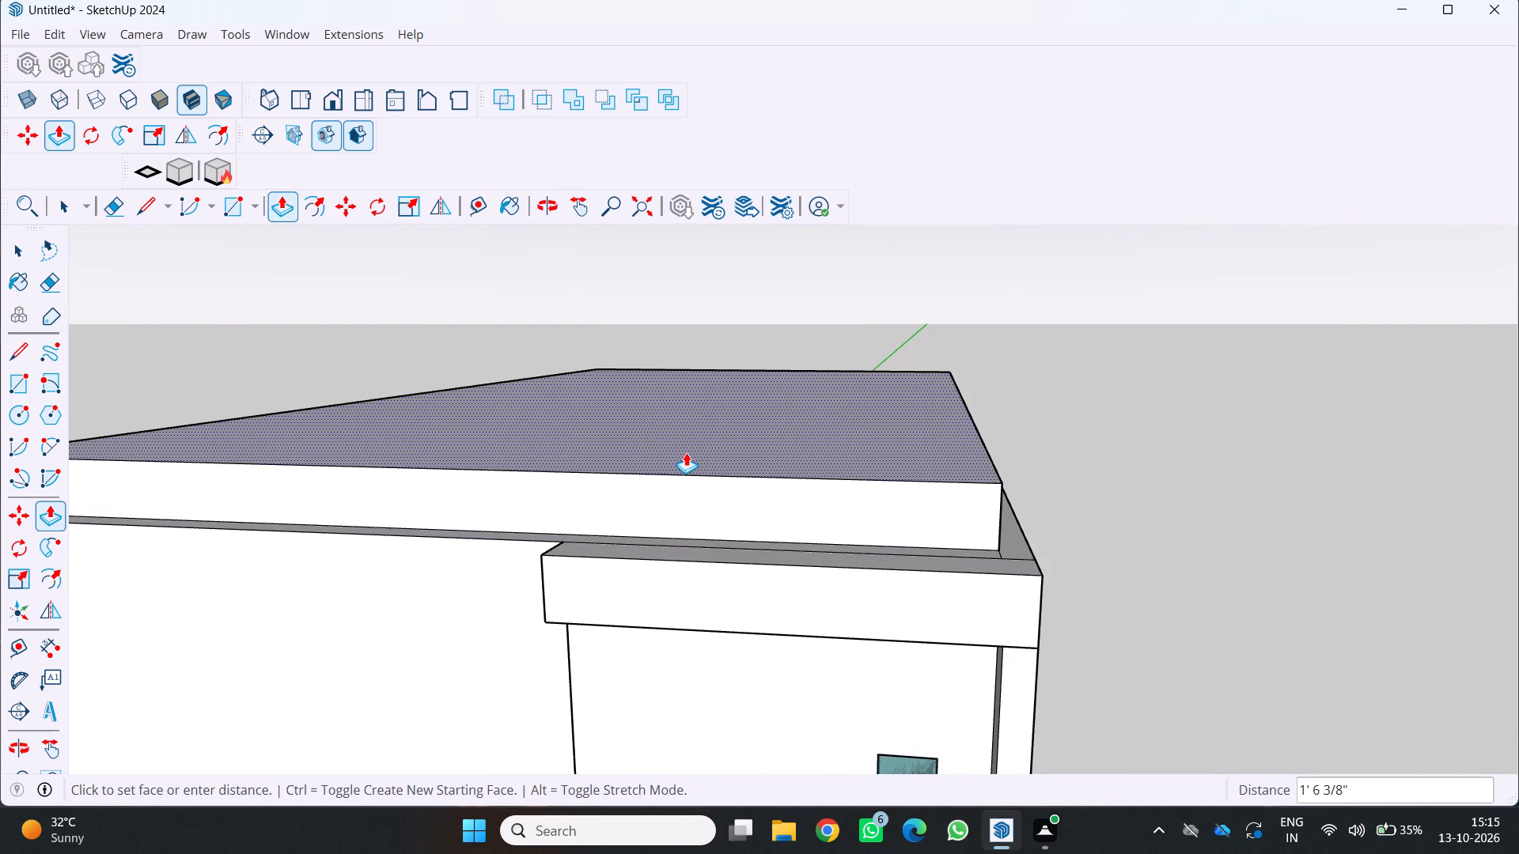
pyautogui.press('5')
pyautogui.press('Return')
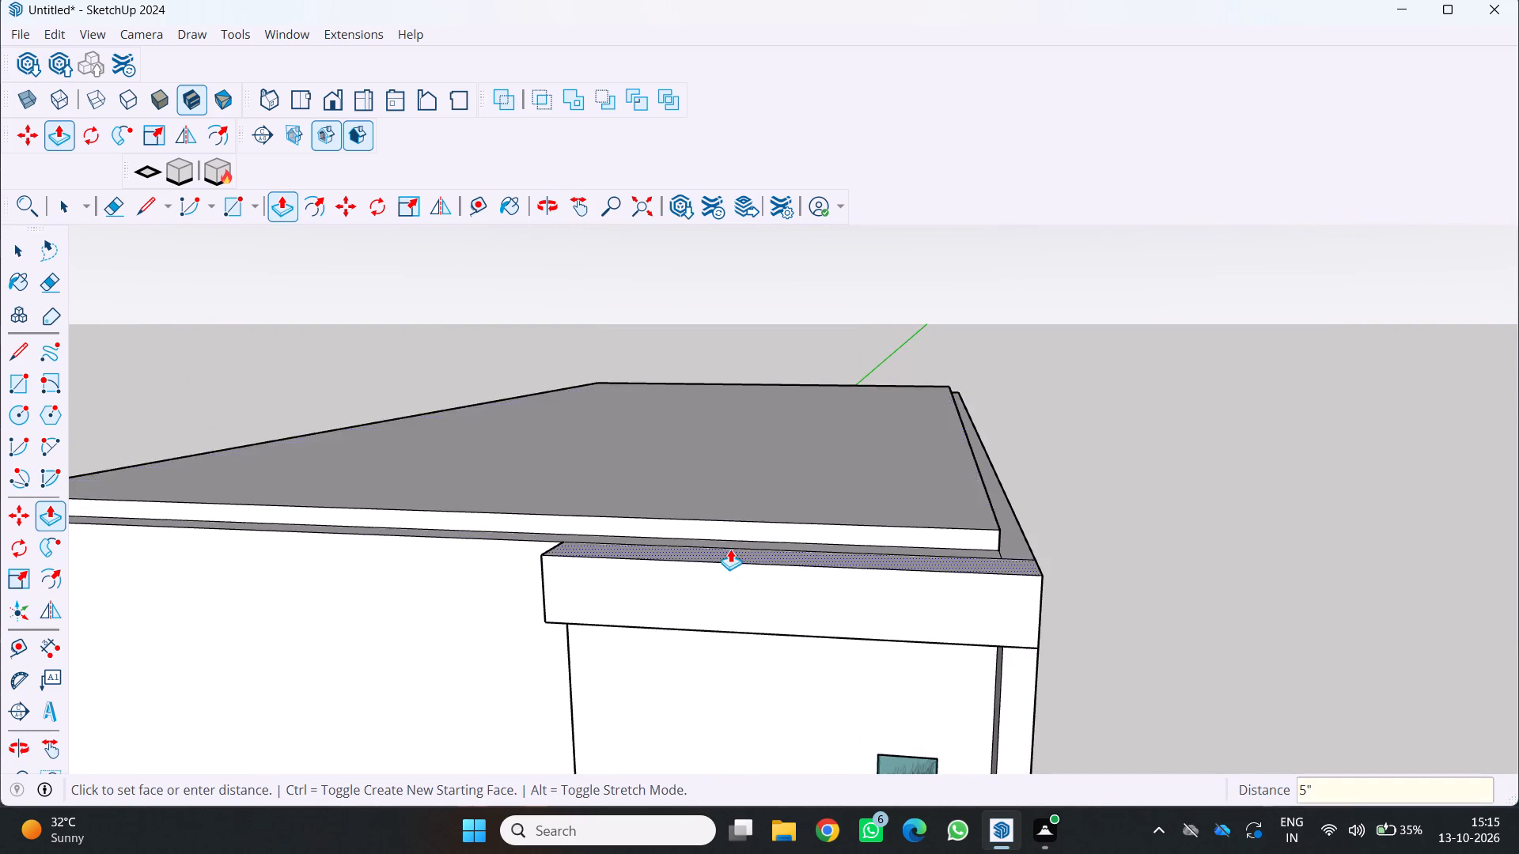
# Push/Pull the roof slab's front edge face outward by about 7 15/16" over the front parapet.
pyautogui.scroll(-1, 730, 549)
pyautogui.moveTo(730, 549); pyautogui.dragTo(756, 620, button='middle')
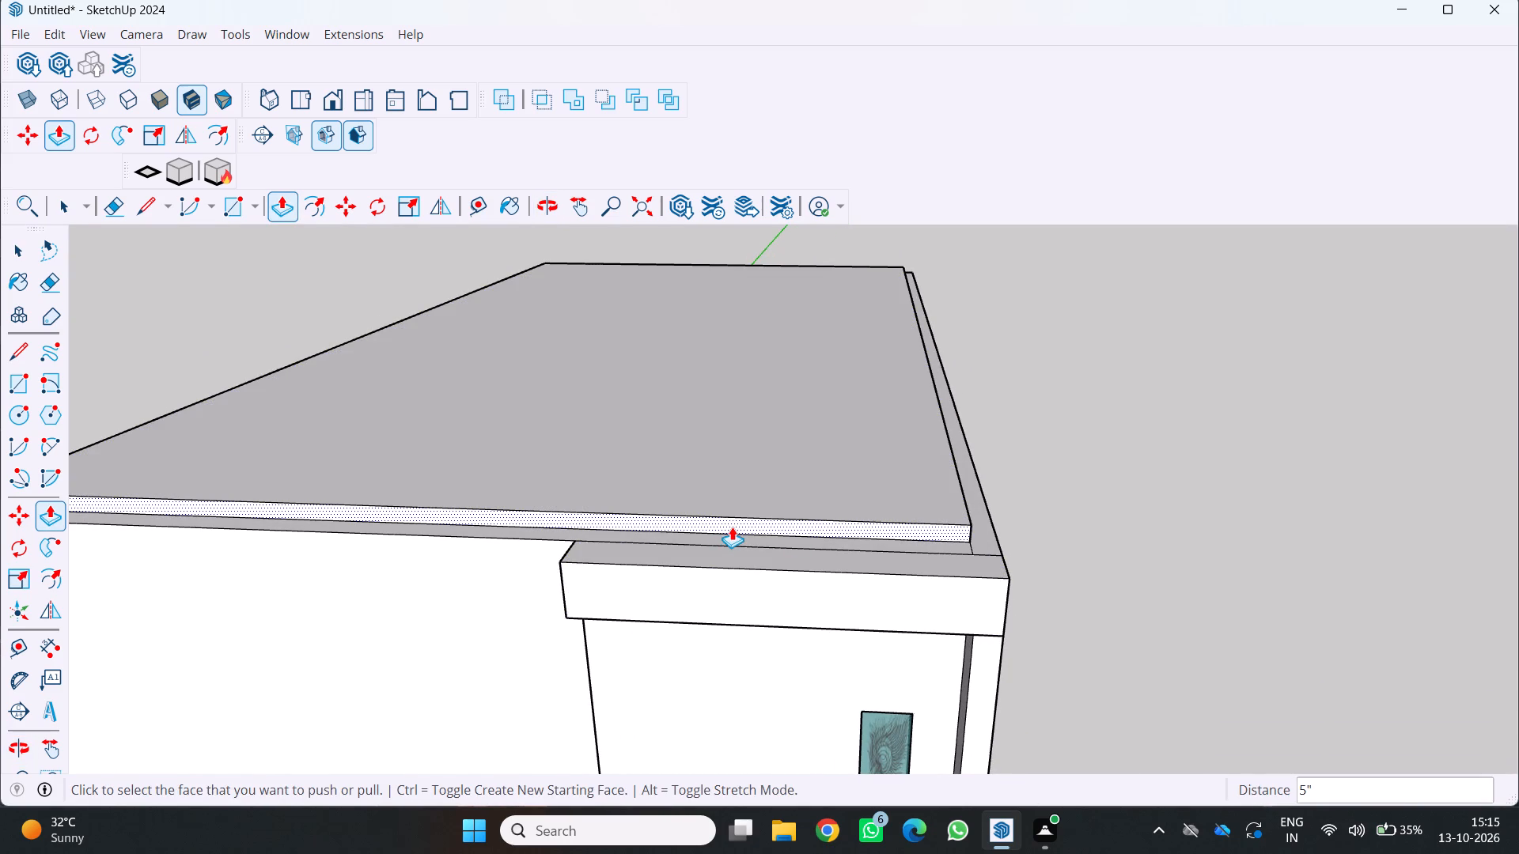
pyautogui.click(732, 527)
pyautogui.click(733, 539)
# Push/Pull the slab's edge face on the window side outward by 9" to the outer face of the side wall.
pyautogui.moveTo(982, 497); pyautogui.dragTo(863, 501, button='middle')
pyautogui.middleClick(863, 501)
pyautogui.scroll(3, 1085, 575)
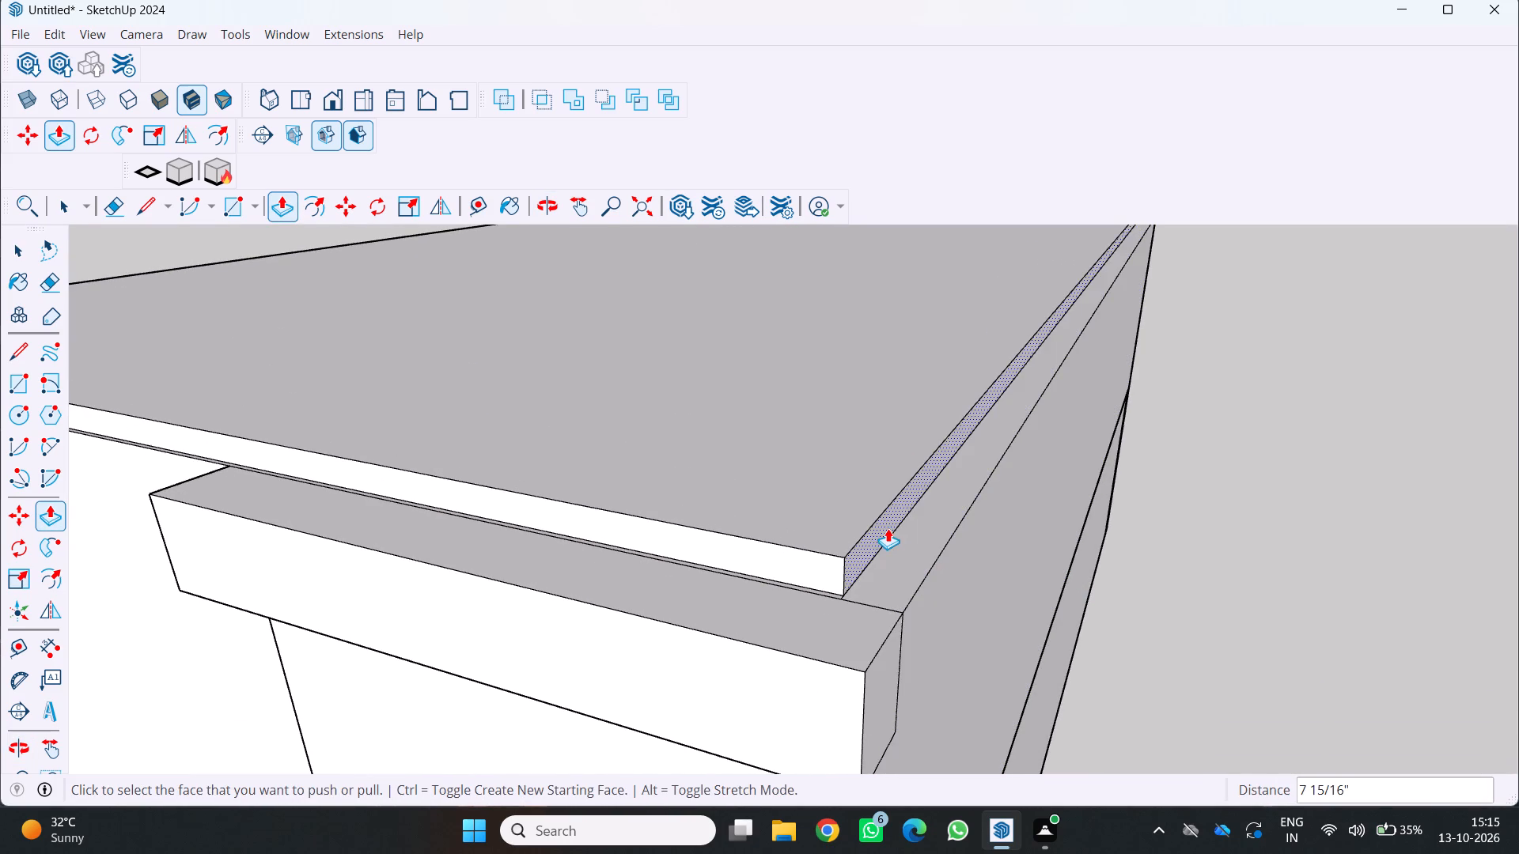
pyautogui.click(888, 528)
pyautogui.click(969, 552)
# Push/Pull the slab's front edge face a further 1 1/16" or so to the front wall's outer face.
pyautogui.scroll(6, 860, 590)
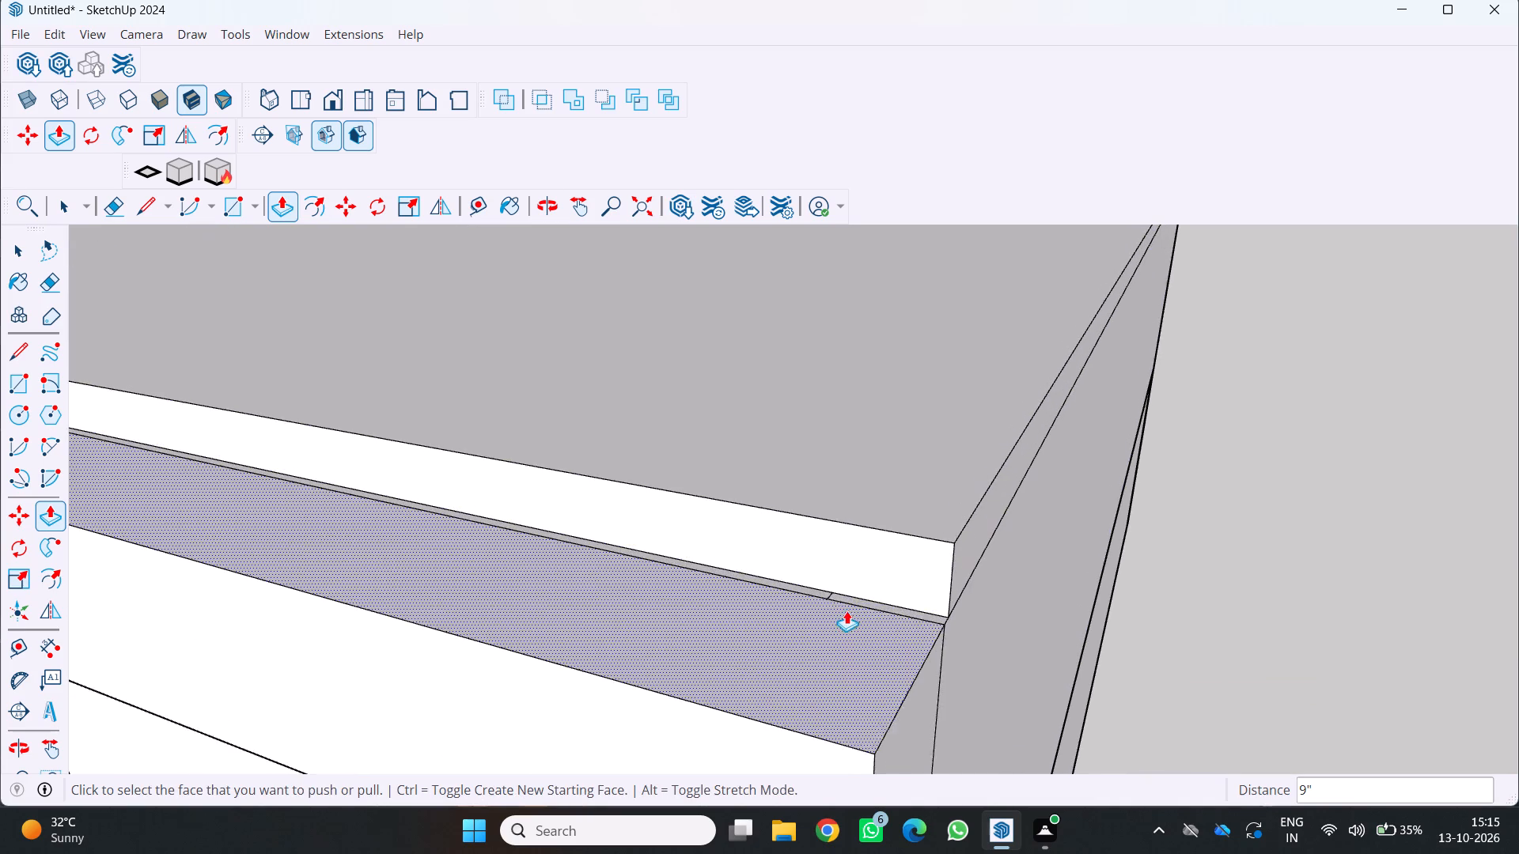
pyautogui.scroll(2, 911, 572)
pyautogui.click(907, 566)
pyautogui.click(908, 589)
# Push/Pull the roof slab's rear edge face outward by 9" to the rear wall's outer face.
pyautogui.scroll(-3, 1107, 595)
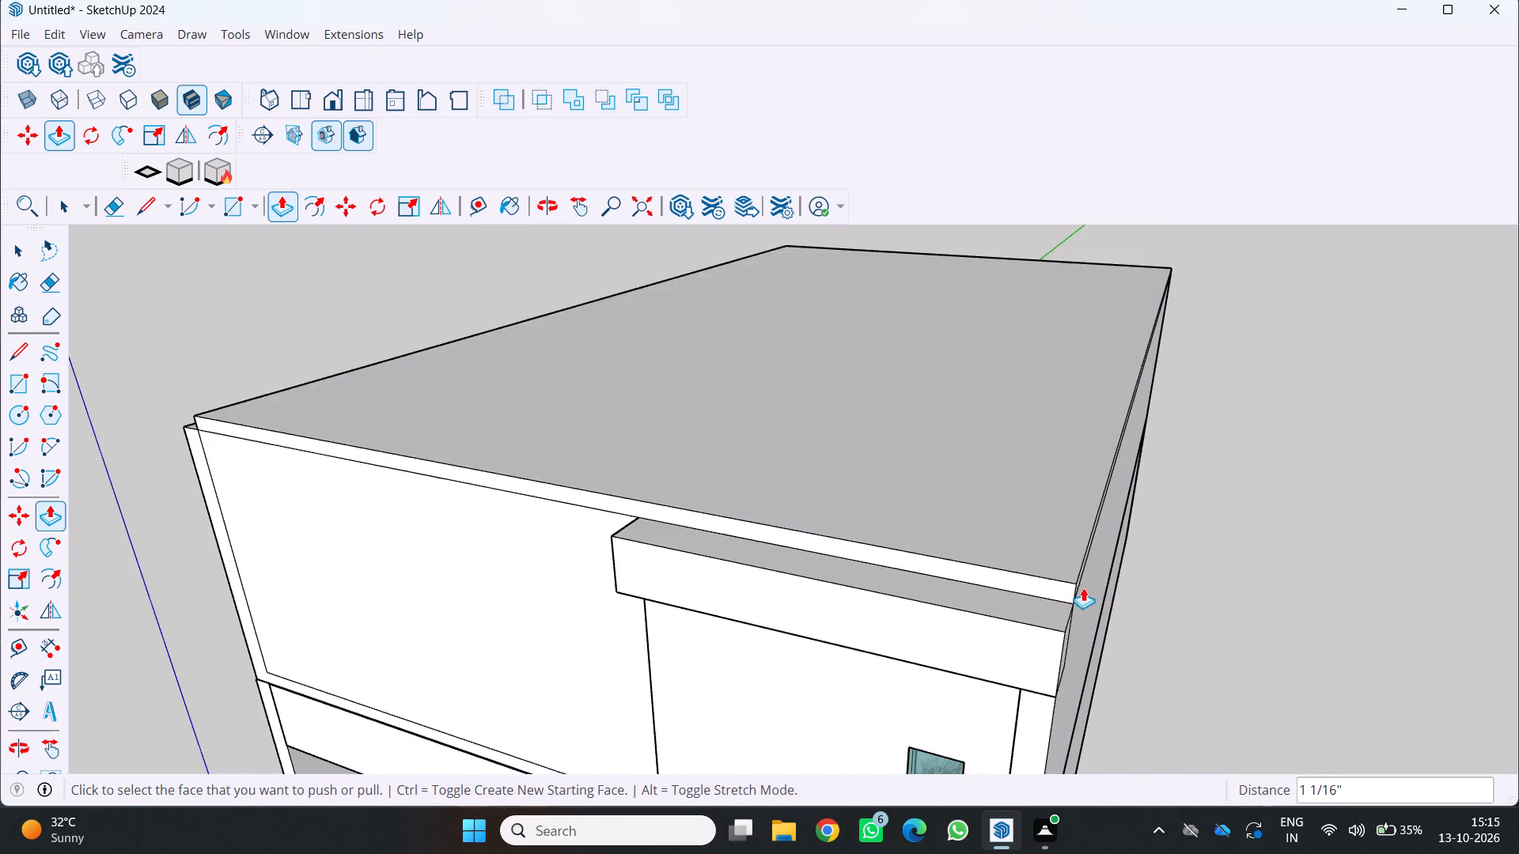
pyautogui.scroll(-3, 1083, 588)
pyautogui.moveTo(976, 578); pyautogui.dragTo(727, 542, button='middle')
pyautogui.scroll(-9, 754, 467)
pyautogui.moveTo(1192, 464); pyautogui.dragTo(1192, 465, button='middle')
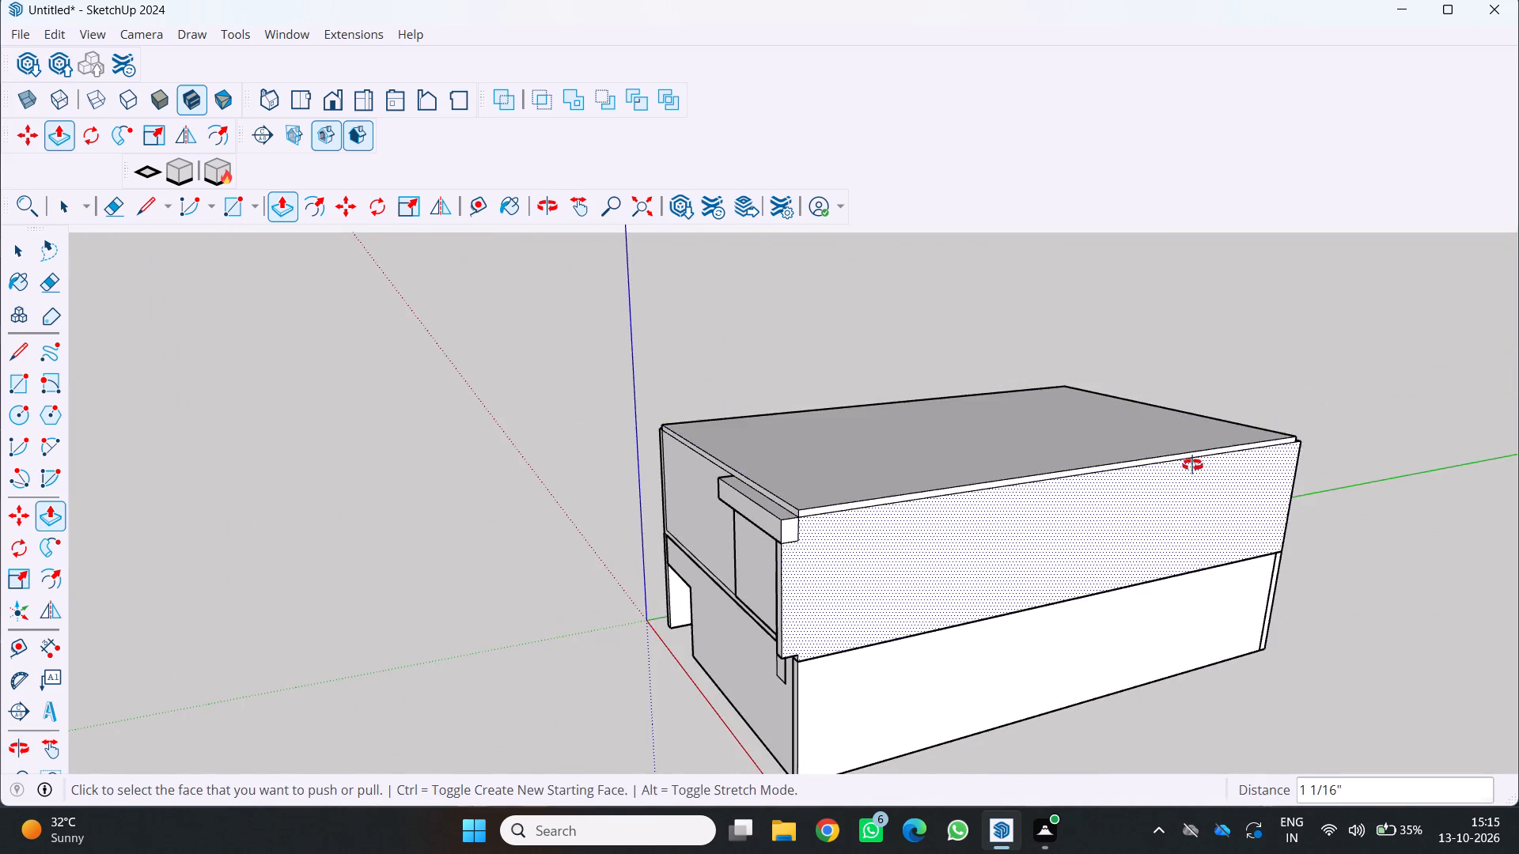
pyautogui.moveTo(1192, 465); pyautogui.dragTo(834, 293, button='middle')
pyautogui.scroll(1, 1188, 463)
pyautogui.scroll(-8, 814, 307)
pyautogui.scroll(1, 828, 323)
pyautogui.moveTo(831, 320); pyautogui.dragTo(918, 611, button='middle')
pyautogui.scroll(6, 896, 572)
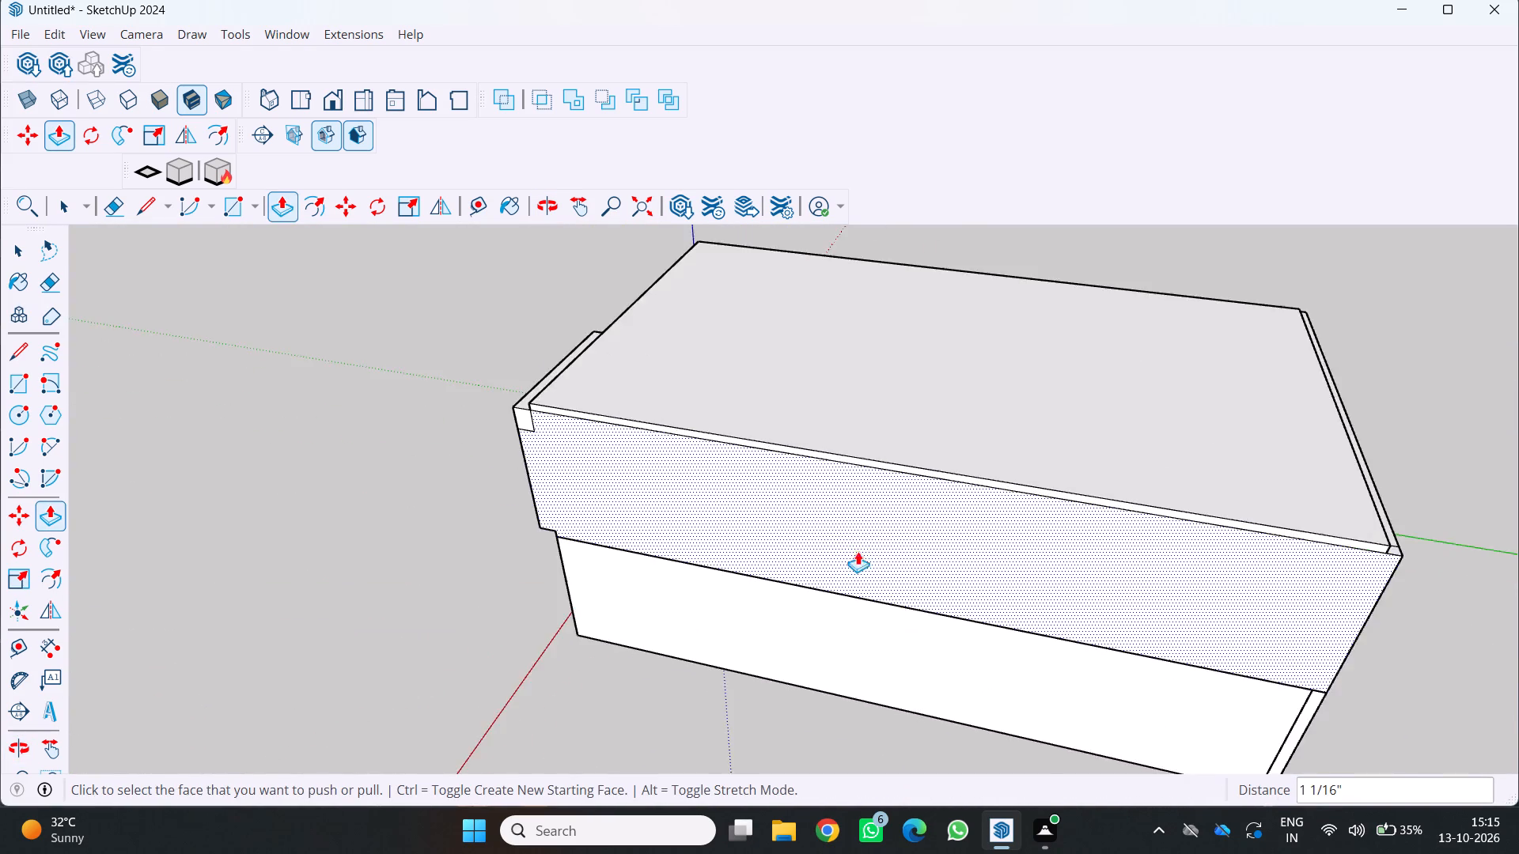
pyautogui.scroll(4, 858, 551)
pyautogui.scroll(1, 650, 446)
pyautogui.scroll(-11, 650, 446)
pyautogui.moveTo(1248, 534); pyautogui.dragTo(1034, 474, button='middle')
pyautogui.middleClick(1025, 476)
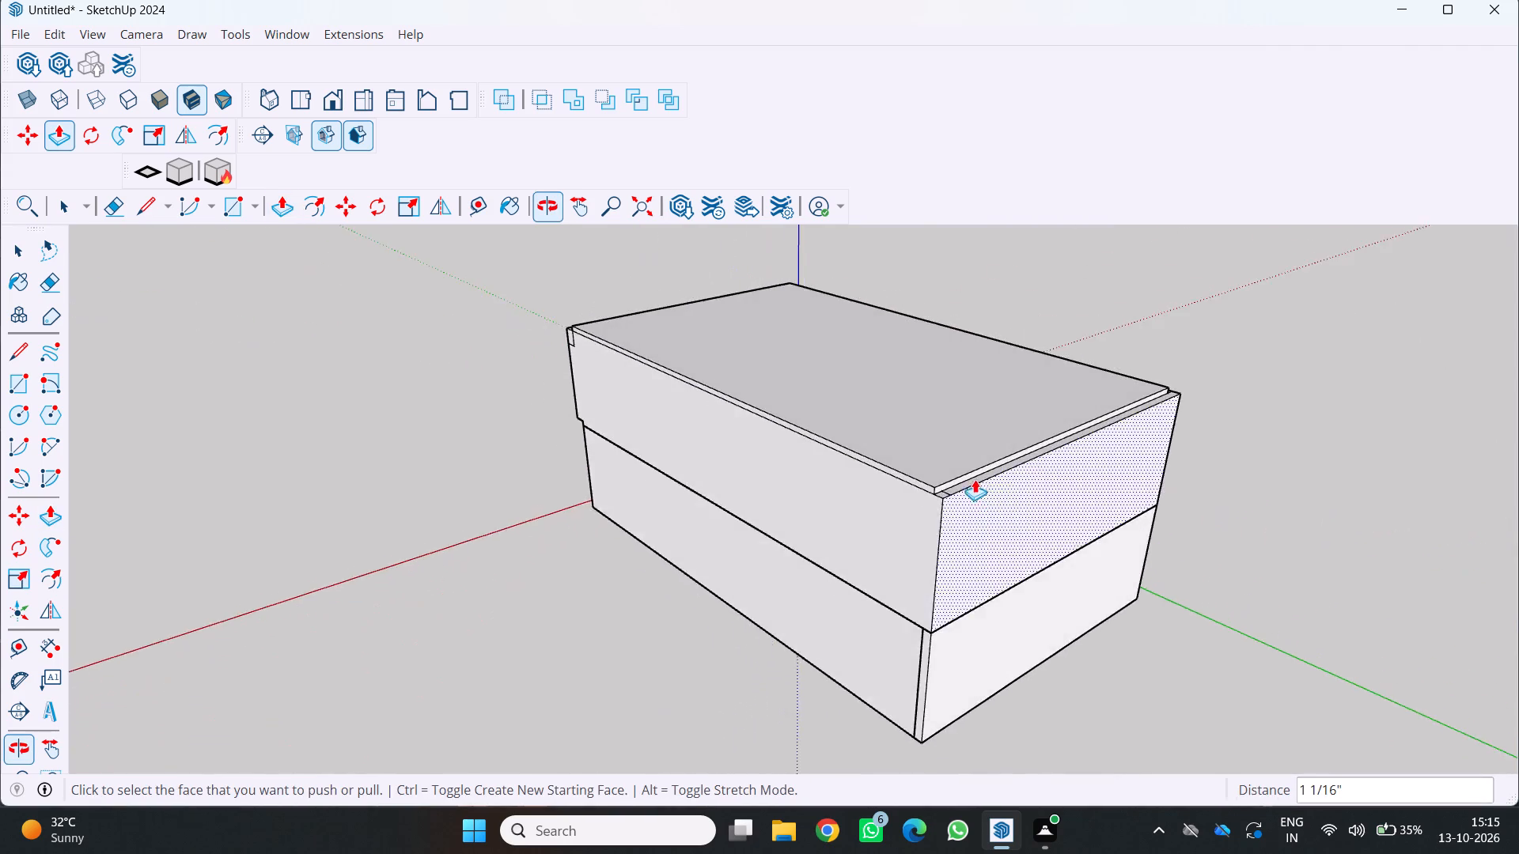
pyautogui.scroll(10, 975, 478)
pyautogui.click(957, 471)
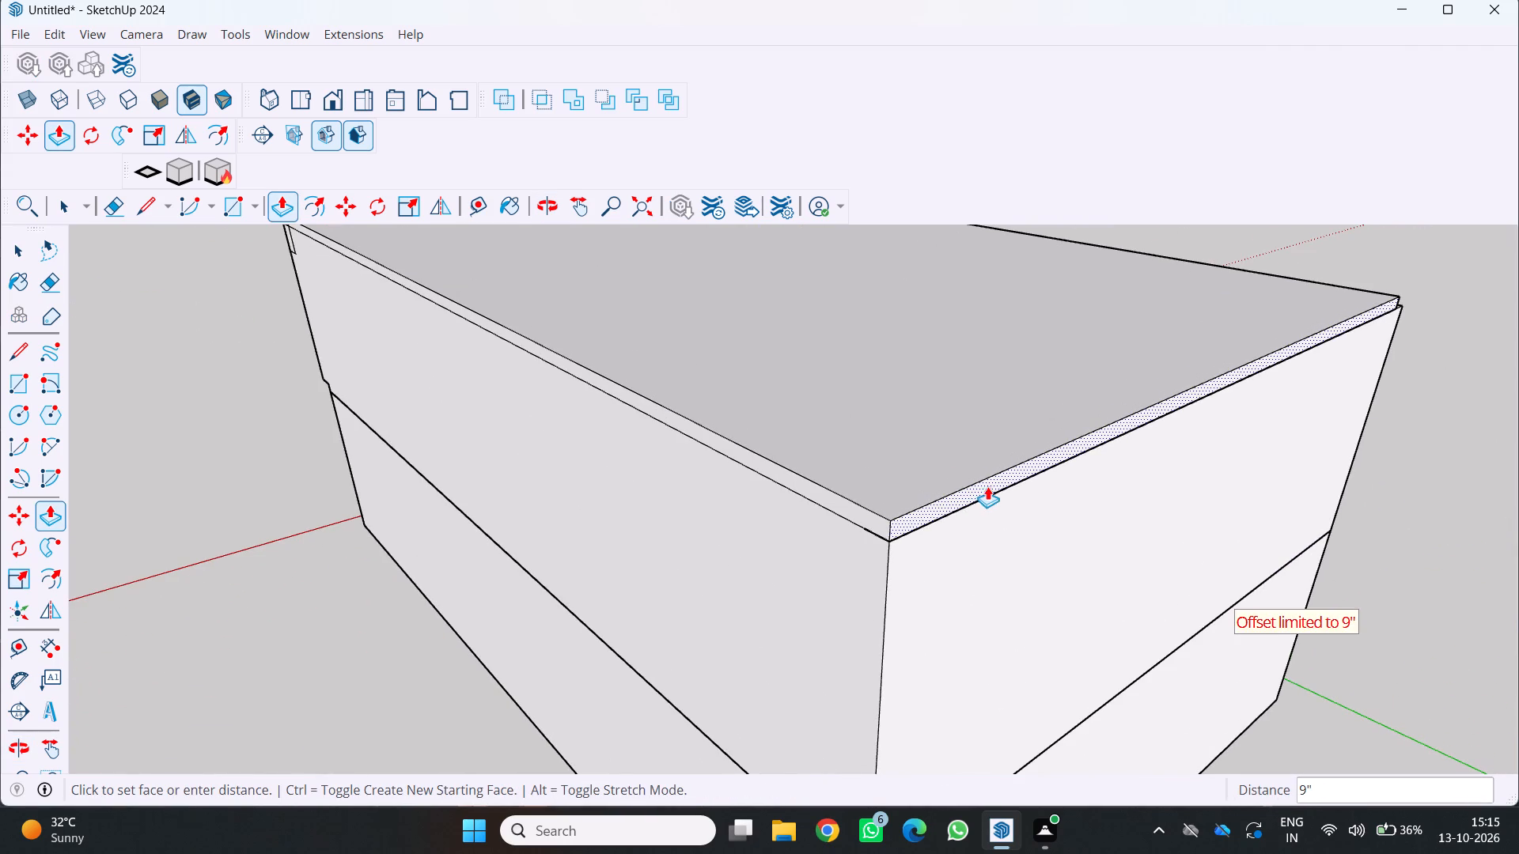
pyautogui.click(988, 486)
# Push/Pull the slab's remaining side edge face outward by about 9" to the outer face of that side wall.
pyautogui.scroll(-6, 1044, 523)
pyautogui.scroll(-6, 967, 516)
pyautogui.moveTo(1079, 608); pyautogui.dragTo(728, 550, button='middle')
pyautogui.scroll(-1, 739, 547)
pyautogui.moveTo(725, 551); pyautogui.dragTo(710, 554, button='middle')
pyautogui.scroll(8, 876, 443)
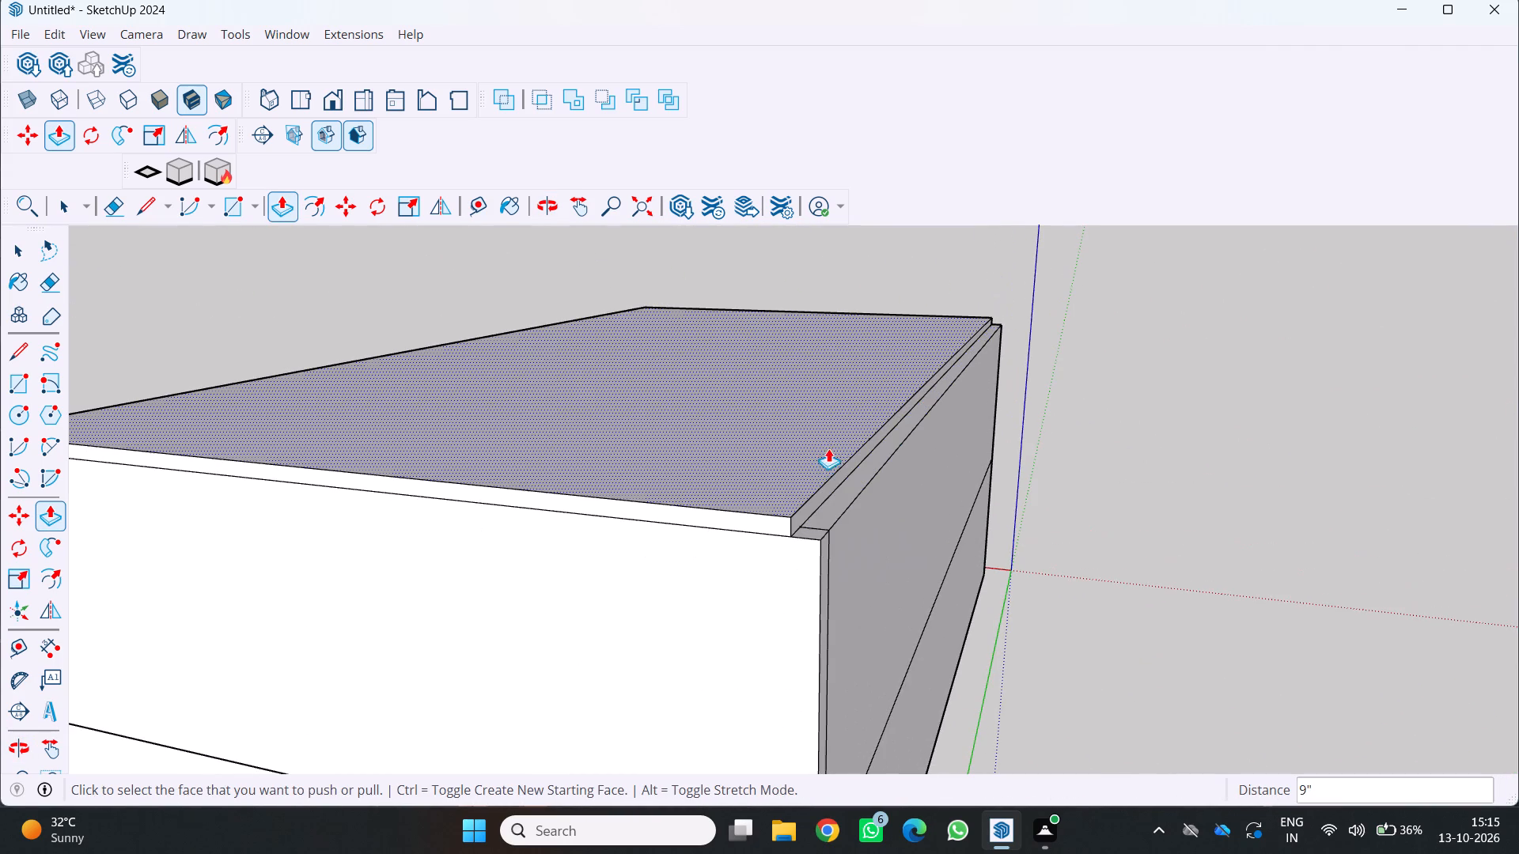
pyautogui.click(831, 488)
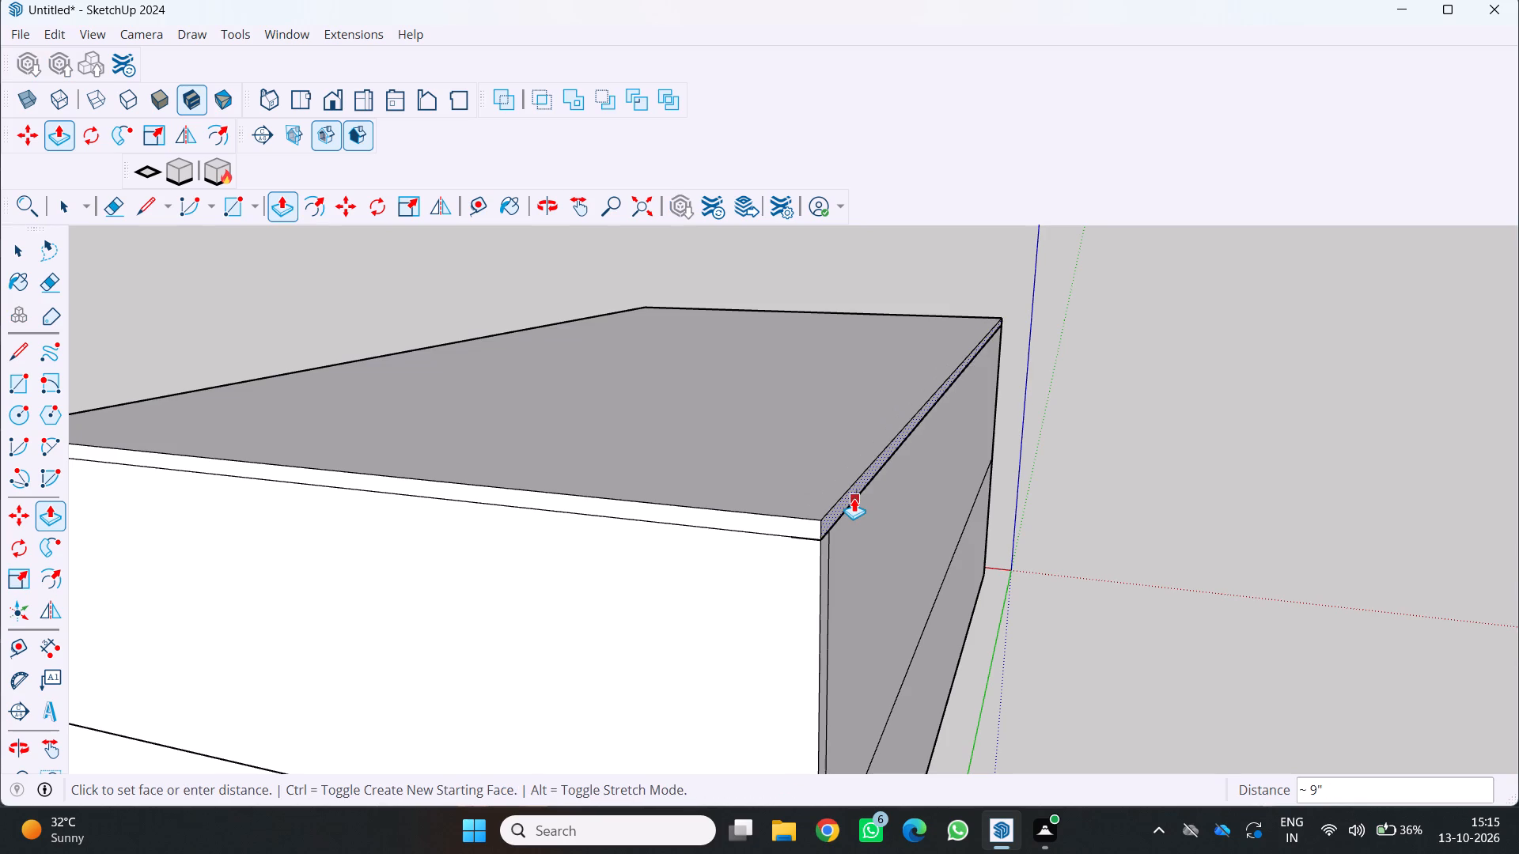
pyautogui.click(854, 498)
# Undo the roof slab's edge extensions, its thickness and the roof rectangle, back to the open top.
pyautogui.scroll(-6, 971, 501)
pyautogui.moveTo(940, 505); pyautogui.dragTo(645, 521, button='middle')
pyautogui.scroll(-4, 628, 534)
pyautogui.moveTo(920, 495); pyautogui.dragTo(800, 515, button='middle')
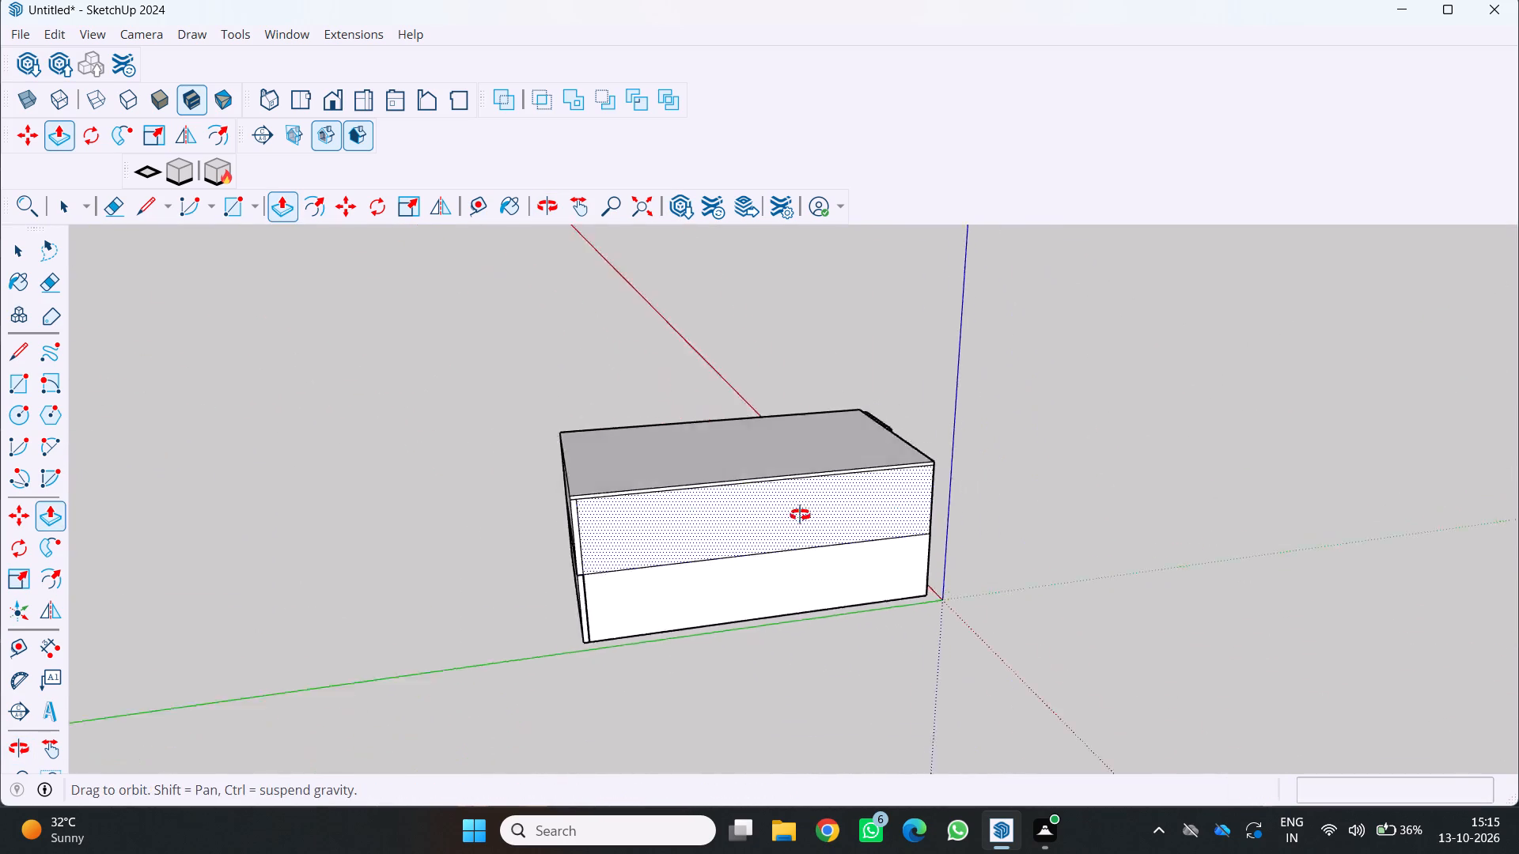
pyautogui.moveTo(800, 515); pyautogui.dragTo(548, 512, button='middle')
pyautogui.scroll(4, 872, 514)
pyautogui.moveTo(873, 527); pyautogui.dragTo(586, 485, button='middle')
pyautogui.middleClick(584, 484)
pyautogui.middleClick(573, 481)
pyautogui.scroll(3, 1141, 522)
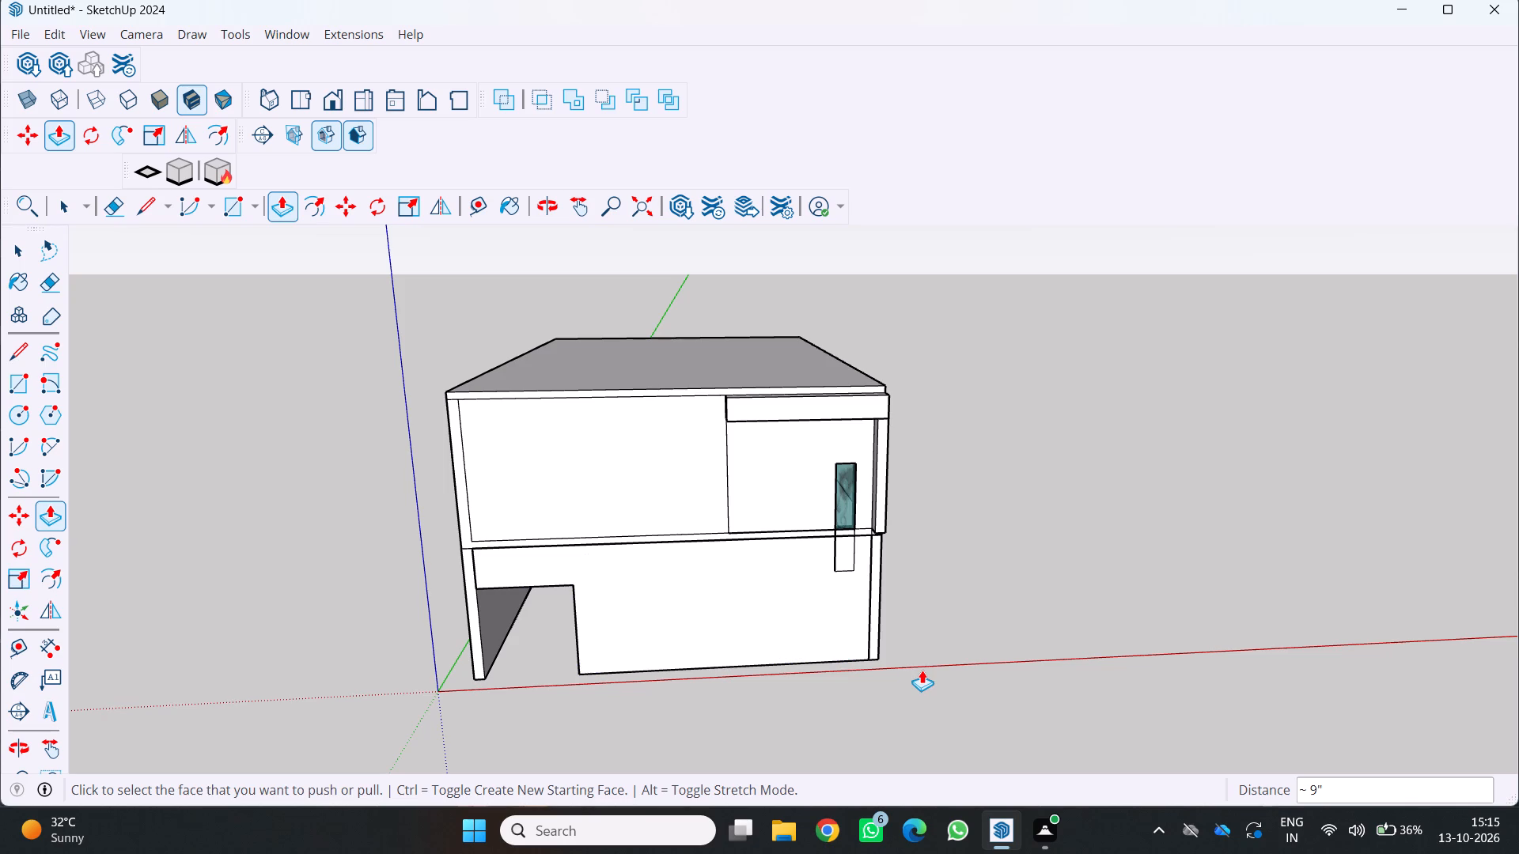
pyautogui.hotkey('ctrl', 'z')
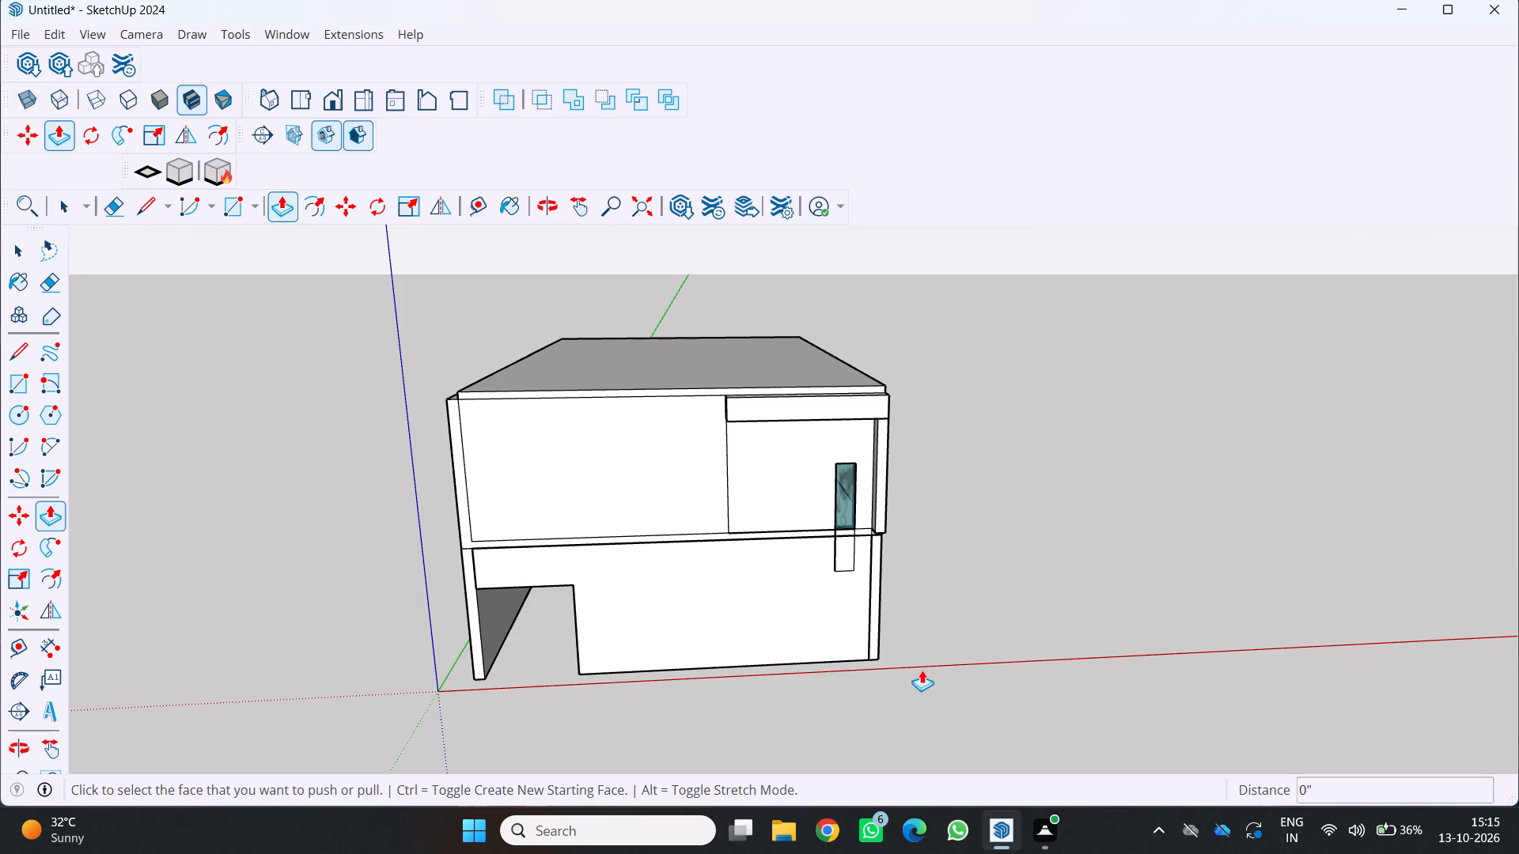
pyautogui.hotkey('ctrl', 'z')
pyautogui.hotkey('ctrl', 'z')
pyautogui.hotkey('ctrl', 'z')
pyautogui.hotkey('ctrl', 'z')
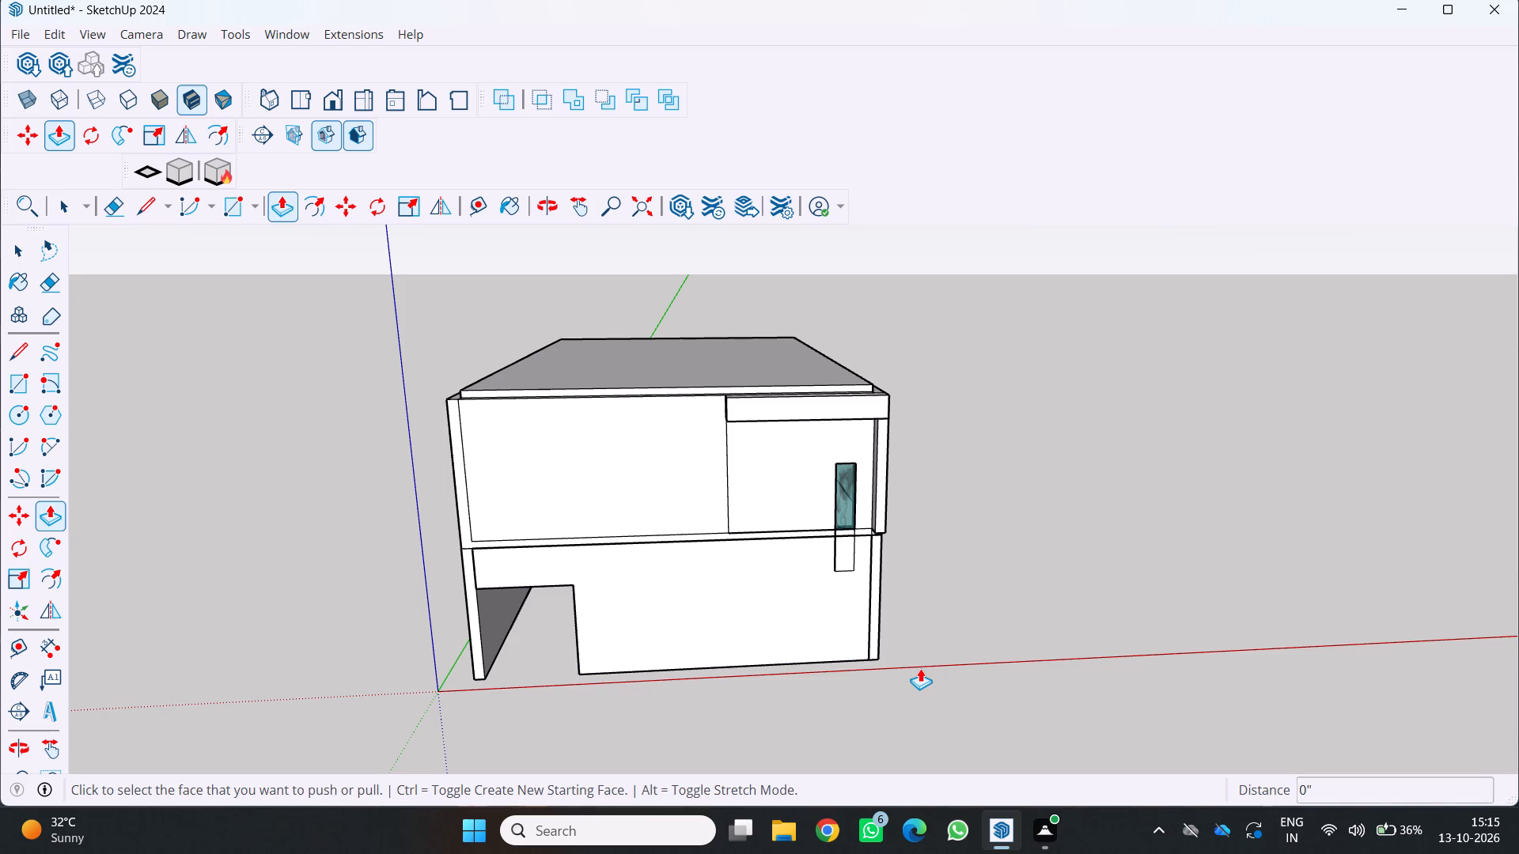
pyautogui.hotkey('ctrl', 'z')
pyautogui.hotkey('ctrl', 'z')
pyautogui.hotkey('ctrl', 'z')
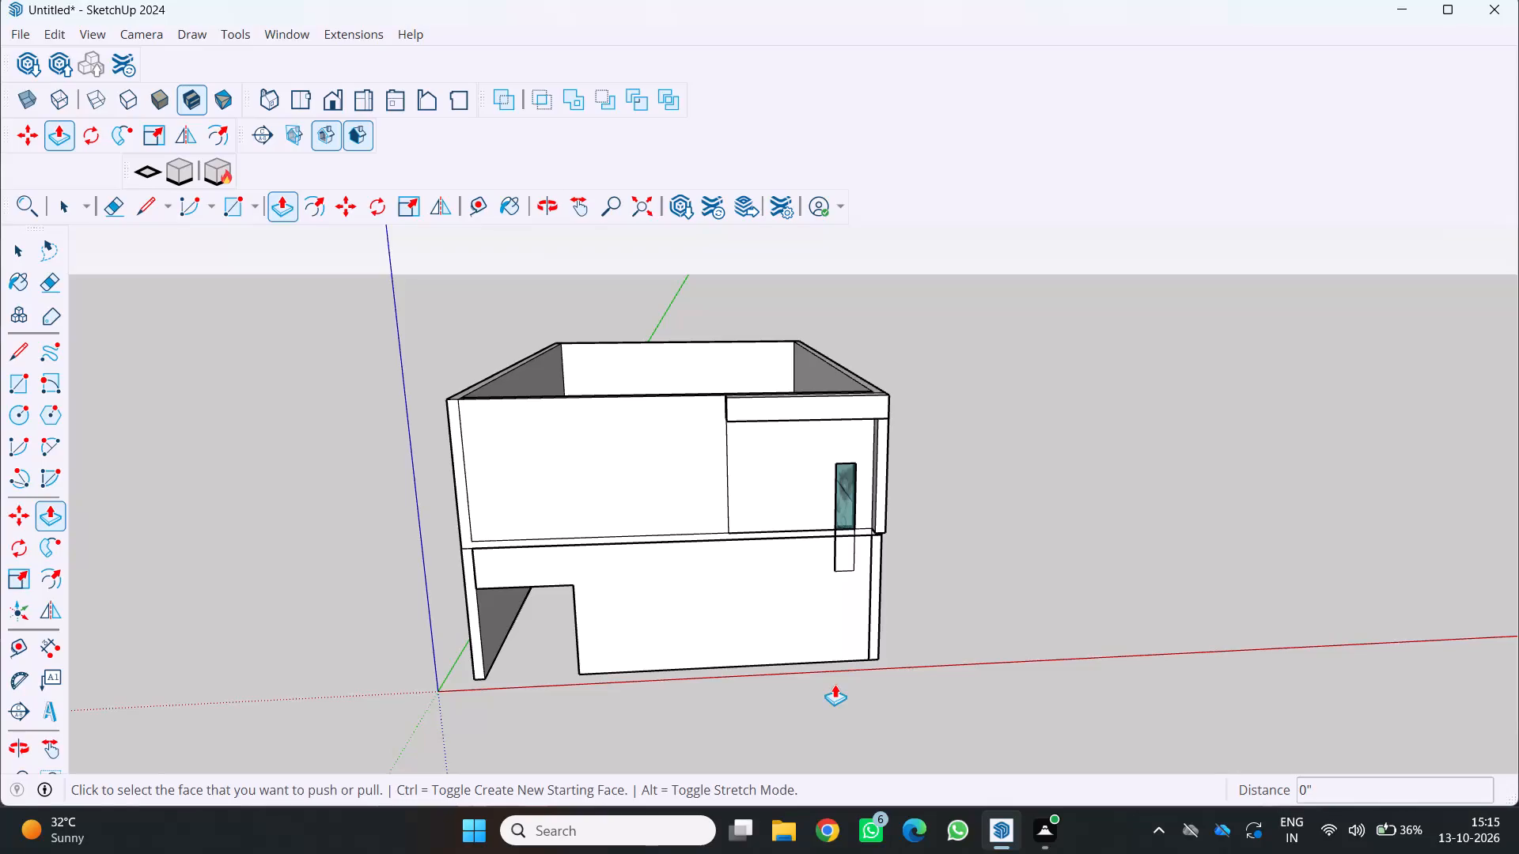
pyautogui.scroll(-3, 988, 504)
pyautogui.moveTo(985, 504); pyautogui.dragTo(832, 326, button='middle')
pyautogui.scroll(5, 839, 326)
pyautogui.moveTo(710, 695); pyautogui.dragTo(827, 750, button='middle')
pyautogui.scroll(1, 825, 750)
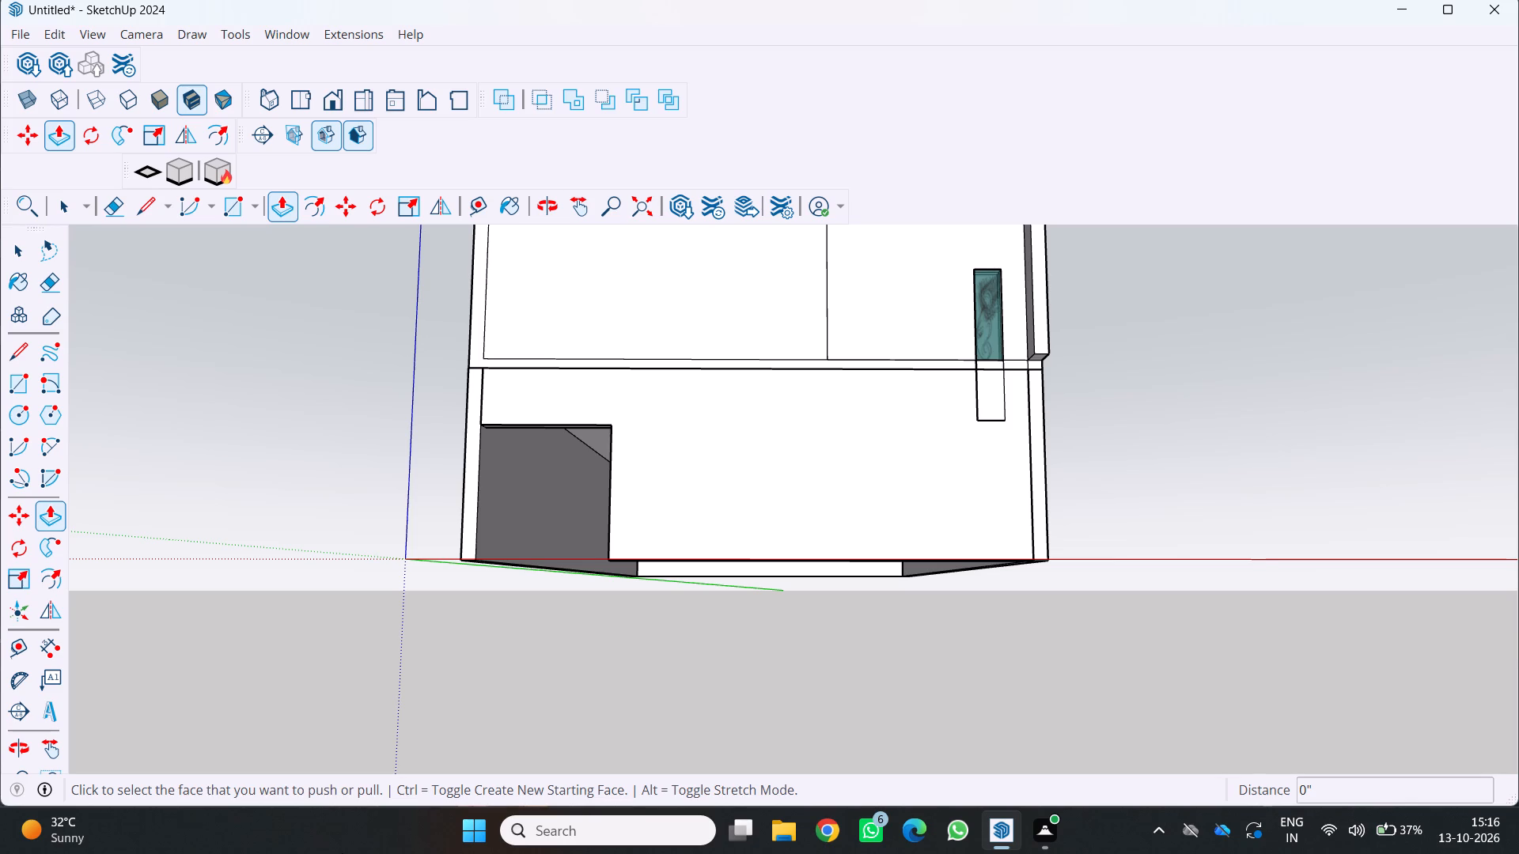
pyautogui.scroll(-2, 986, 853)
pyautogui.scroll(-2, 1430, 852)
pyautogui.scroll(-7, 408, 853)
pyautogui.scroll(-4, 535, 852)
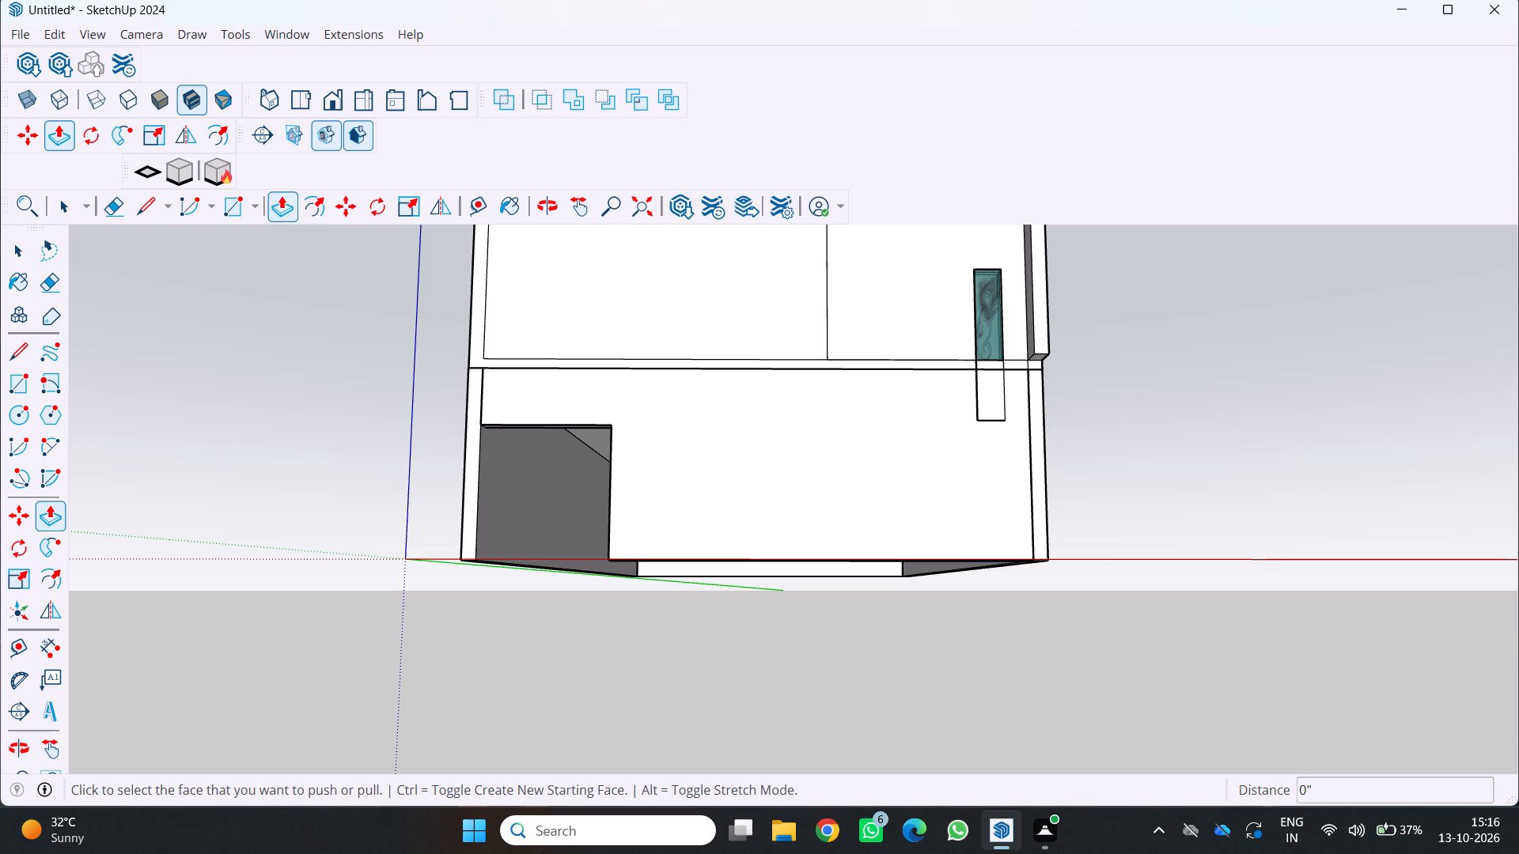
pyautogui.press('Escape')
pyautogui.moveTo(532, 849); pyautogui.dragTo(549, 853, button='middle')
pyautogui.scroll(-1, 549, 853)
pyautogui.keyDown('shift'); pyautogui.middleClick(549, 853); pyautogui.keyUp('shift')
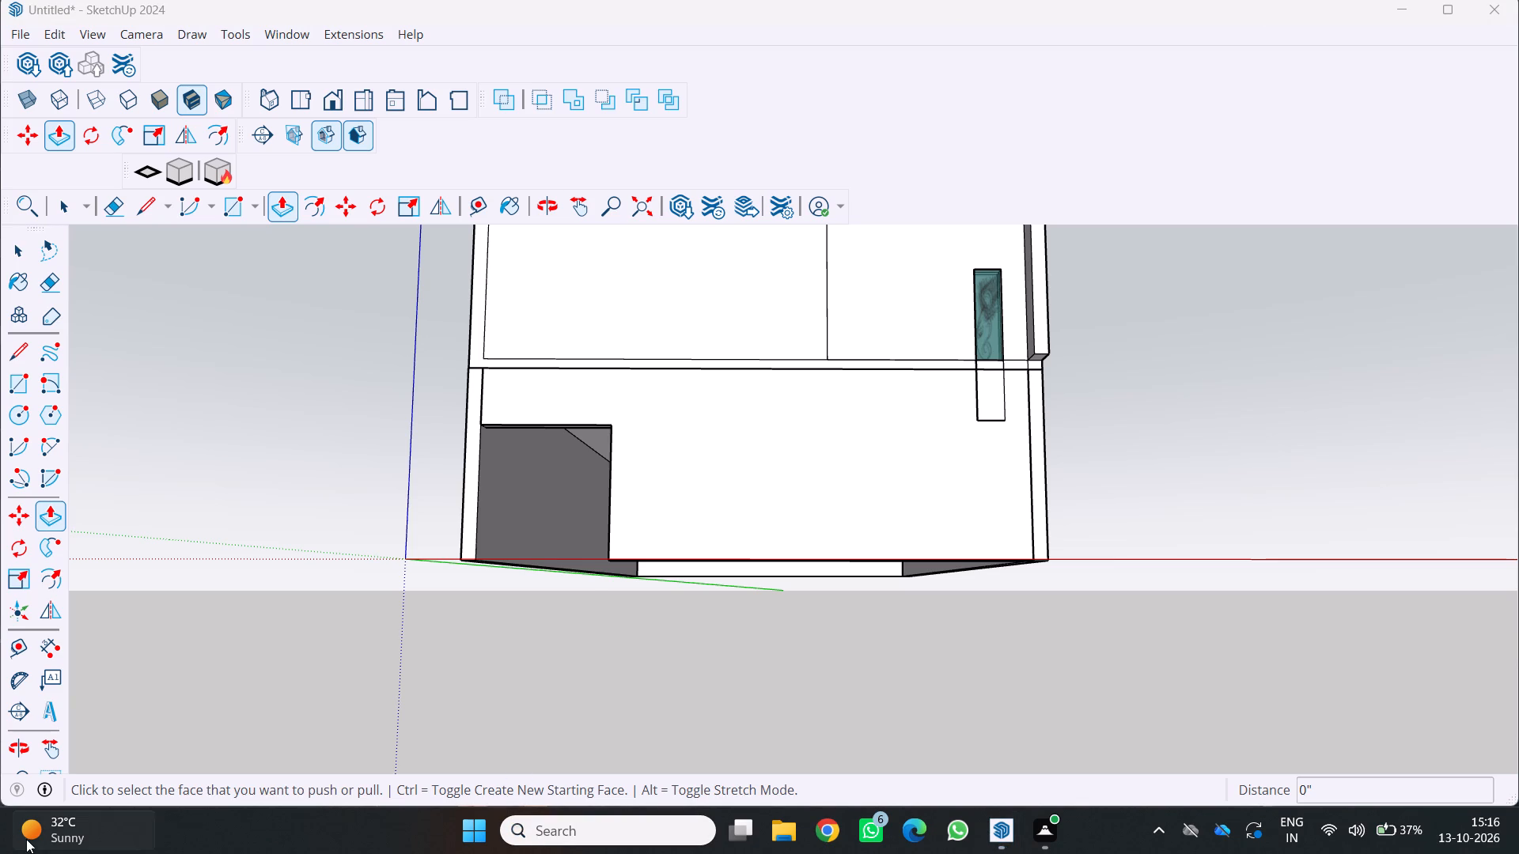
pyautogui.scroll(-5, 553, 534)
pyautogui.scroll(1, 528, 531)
# Leave Push/Pull and start the Rectangle tool to draw on the house front.
pyautogui.moveTo(536, 542); pyautogui.dragTo(548, 645, button='middle')
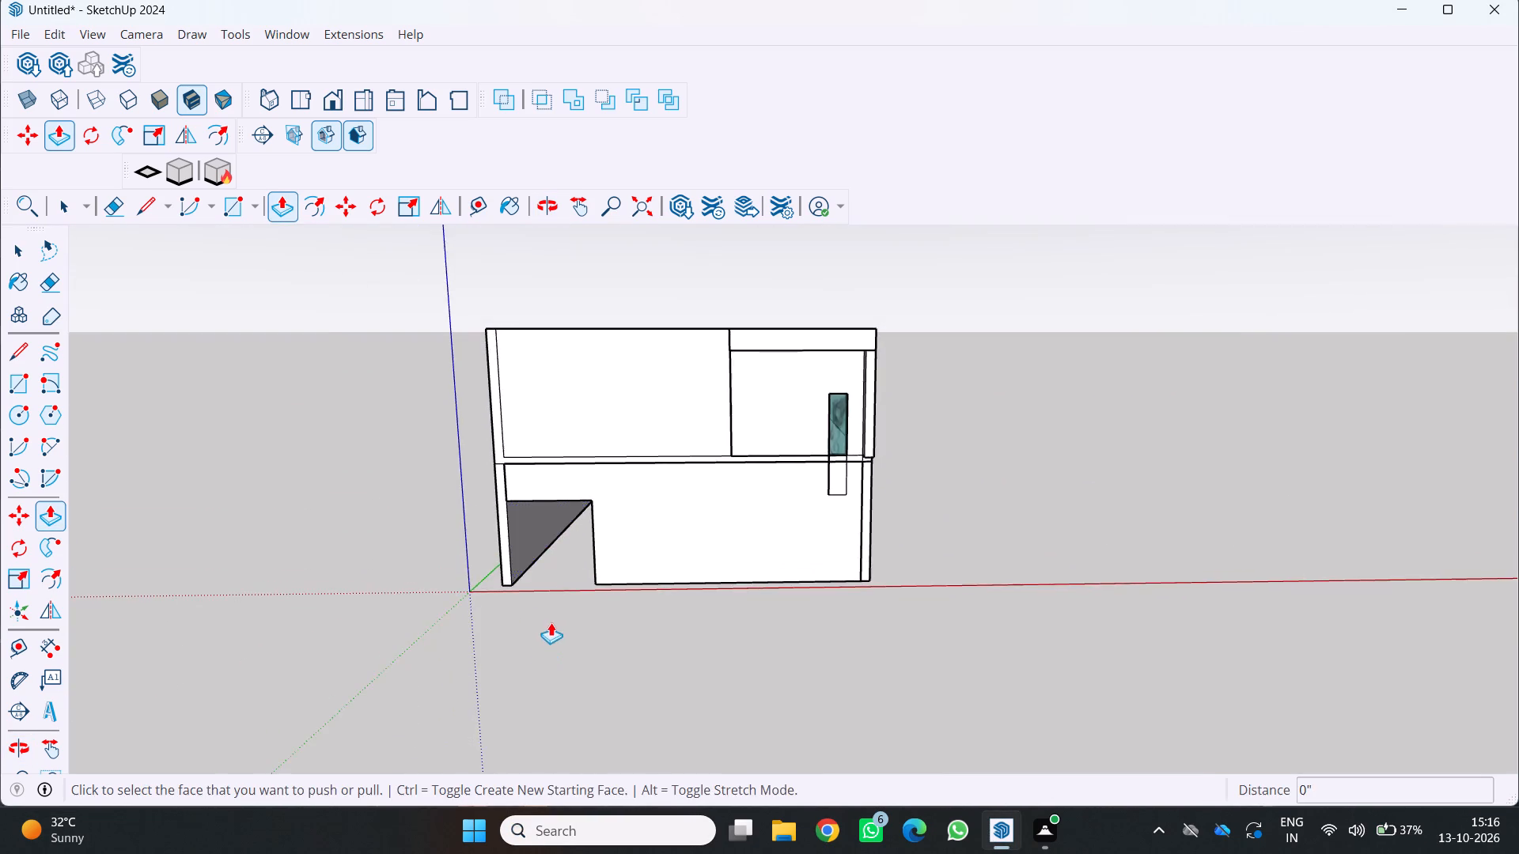
pyautogui.scroll(4, 554, 622)
pyautogui.press('space')
pyautogui.press('space')
pyautogui.press('space')
pyautogui.moveTo(718, 534); pyautogui.dragTo(737, 612, button='middle')
pyautogui.middleClick(738, 612)
pyautogui.scroll(2, 778, 501)
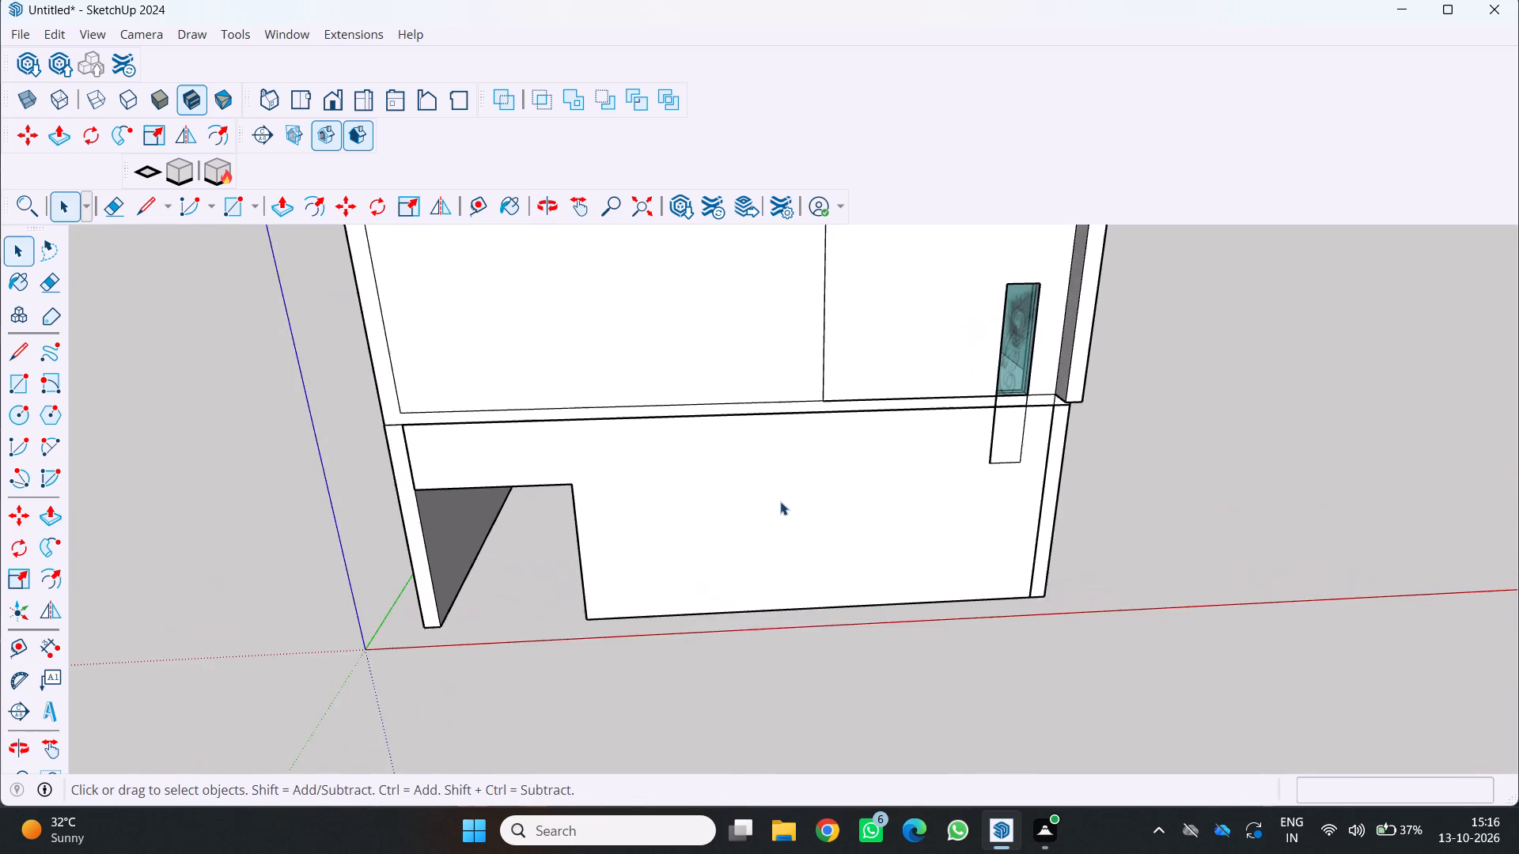
pyautogui.moveTo(781, 501); pyautogui.dragTo(734, 406, button='middle')
pyautogui.scroll(1, 827, 395)
pyautogui.scroll(-4, 827, 396)
pyautogui.moveTo(814, 384); pyautogui.dragTo(788, 341, button='middle')
pyautogui.scroll(1, 812, 384)
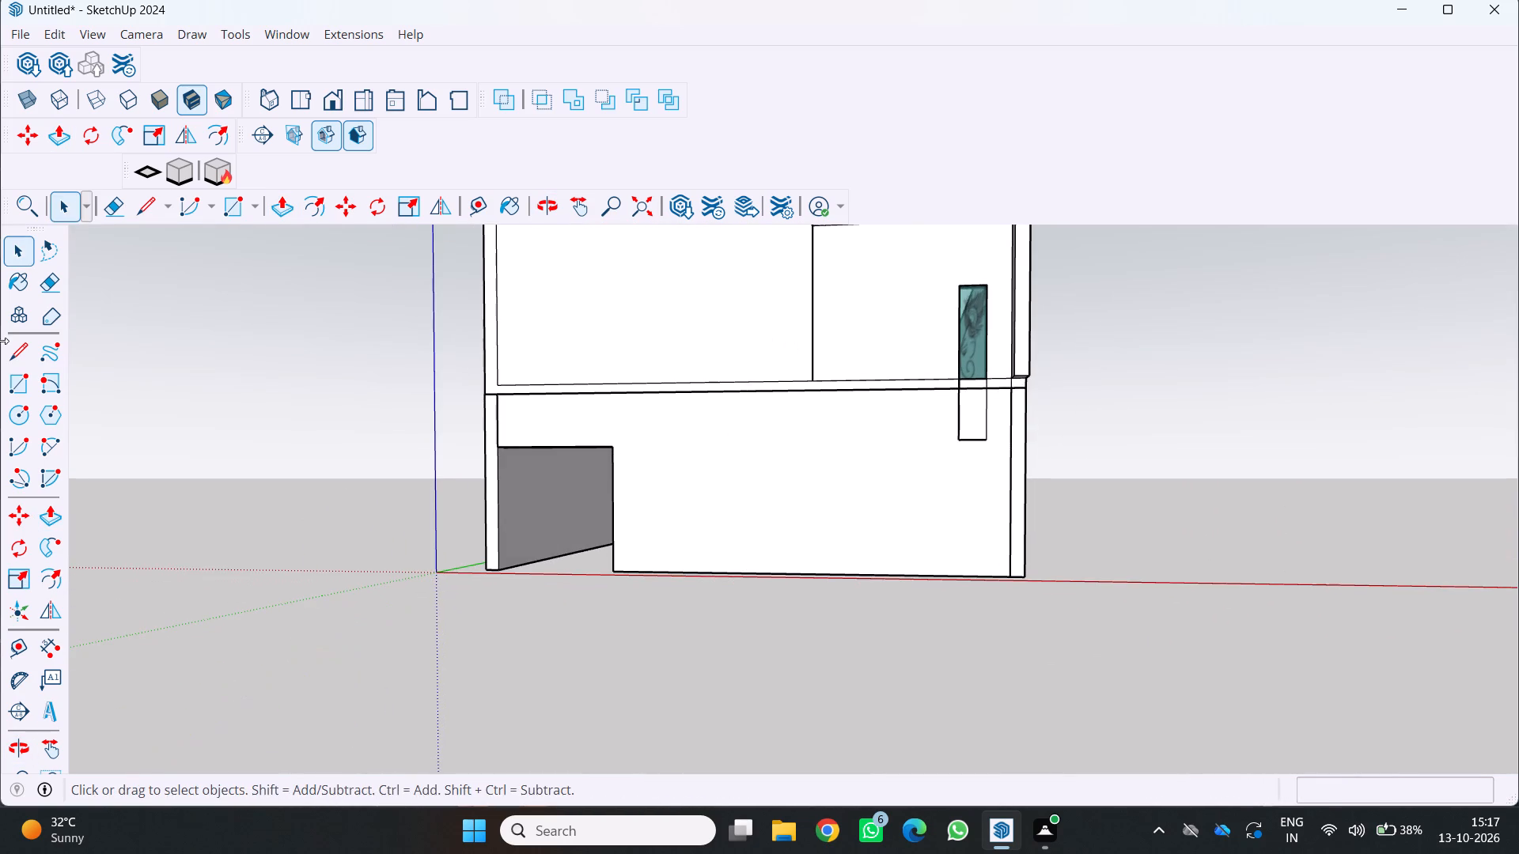
pyautogui.click(16, 393)
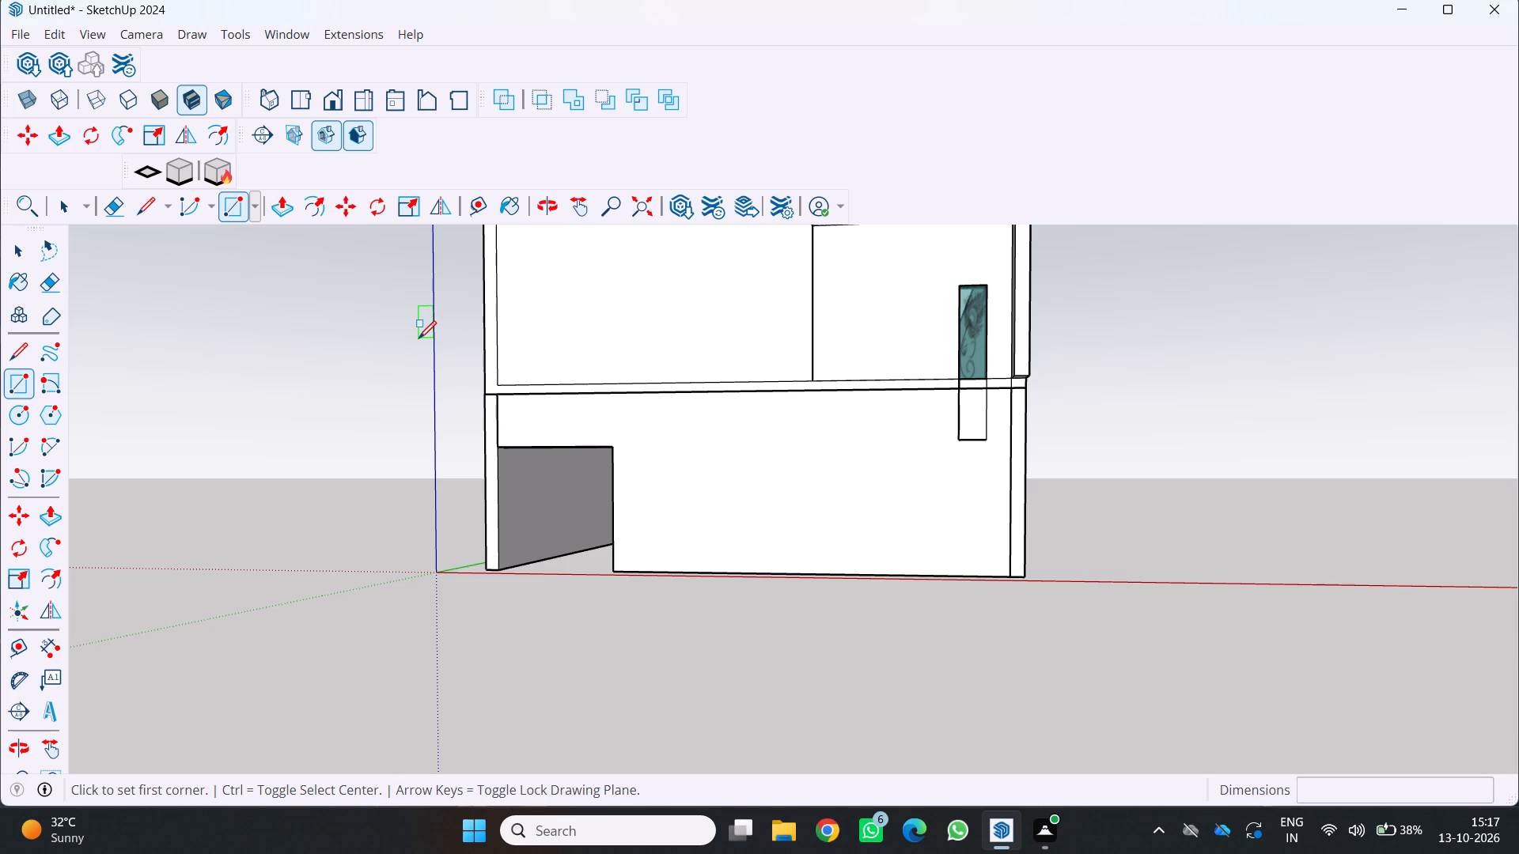
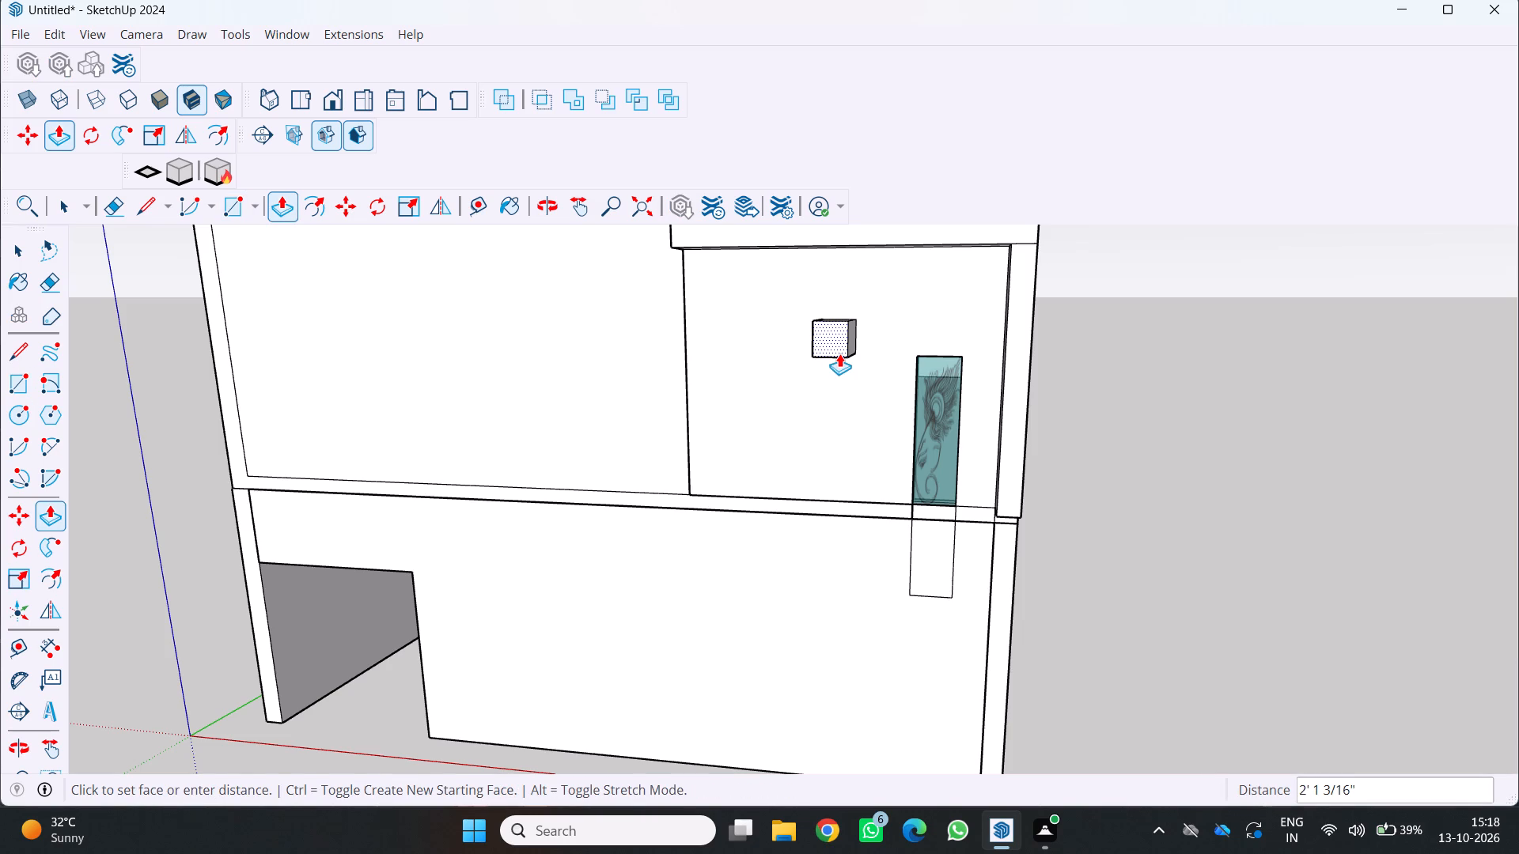
# Push/Pull the small square beside the patterned glass window outward by about 2' 1" from the upper front wall.
pyautogui.click(839, 353)
# Push/Pull the small block's front face back toward the wall by about 1' 1 1/2".
pyautogui.scroll(-1, 788, 399)
pyautogui.moveTo(801, 406); pyautogui.dragTo(921, 445, button='middle')
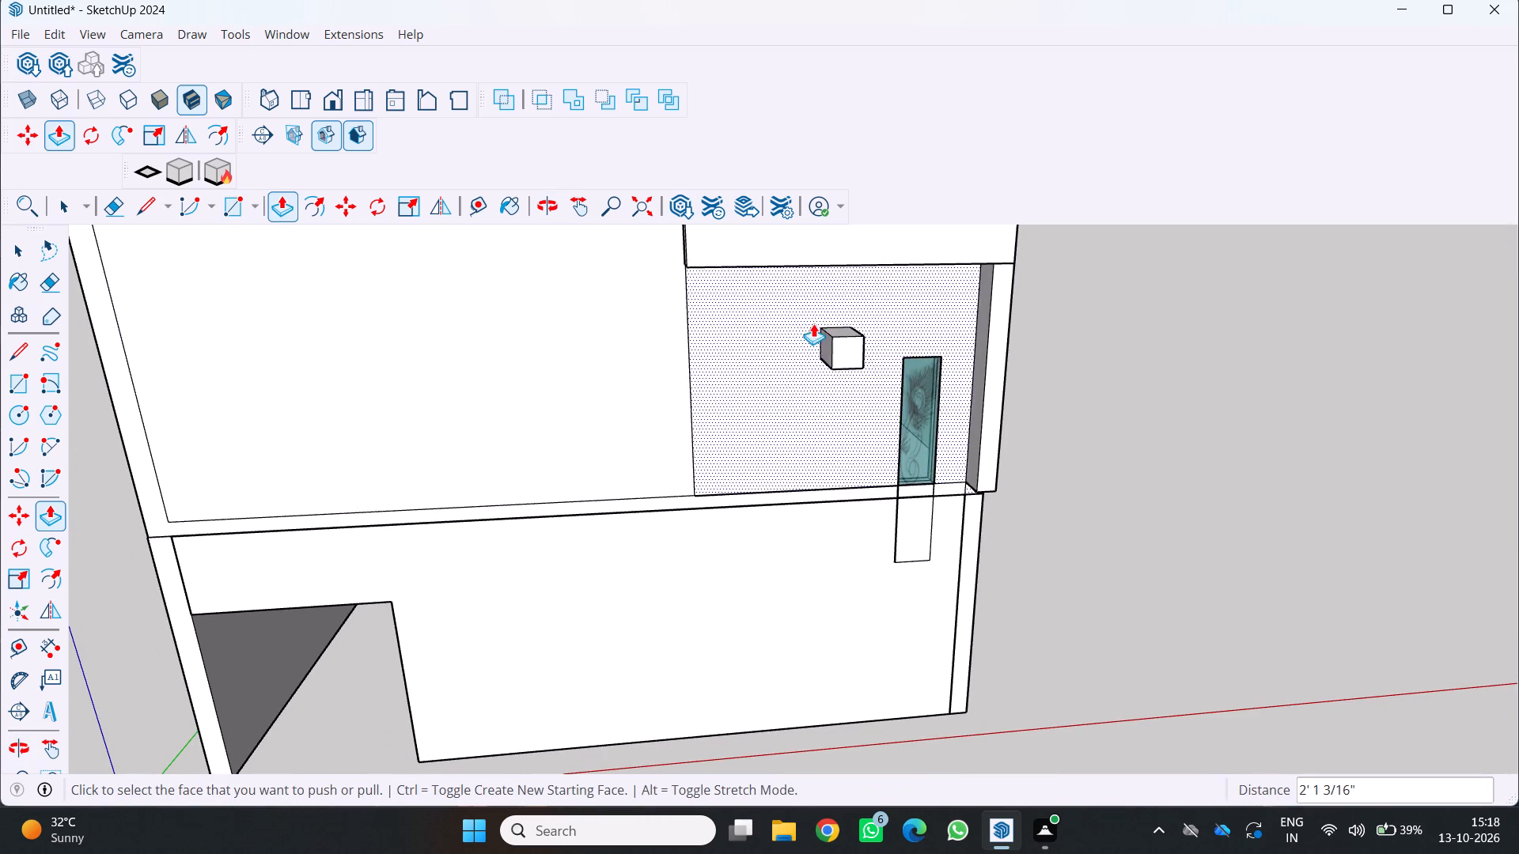
pyautogui.click(839, 339)
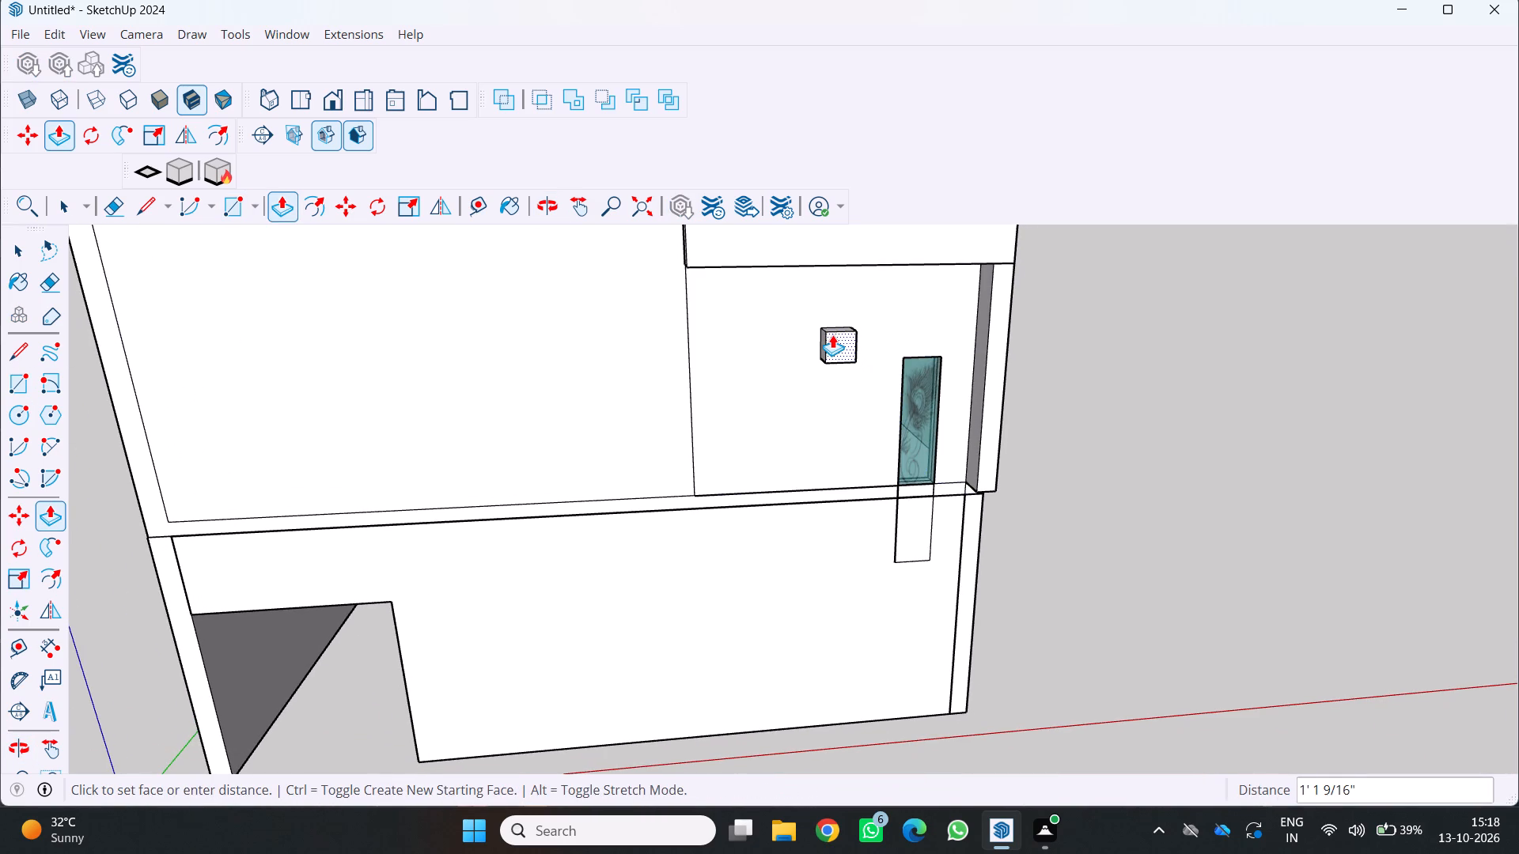
pyautogui.click(832, 334)
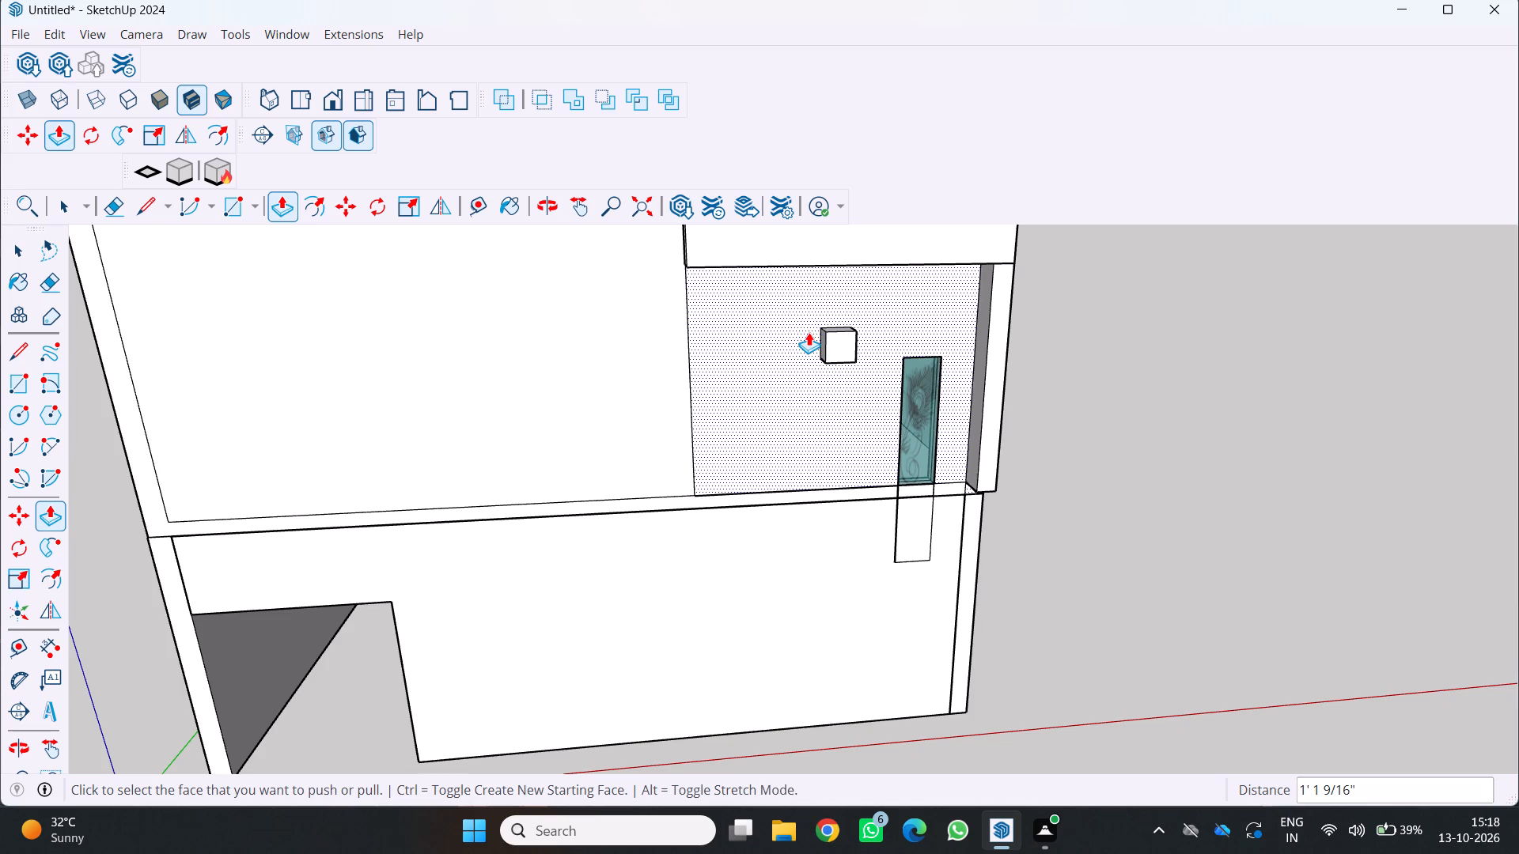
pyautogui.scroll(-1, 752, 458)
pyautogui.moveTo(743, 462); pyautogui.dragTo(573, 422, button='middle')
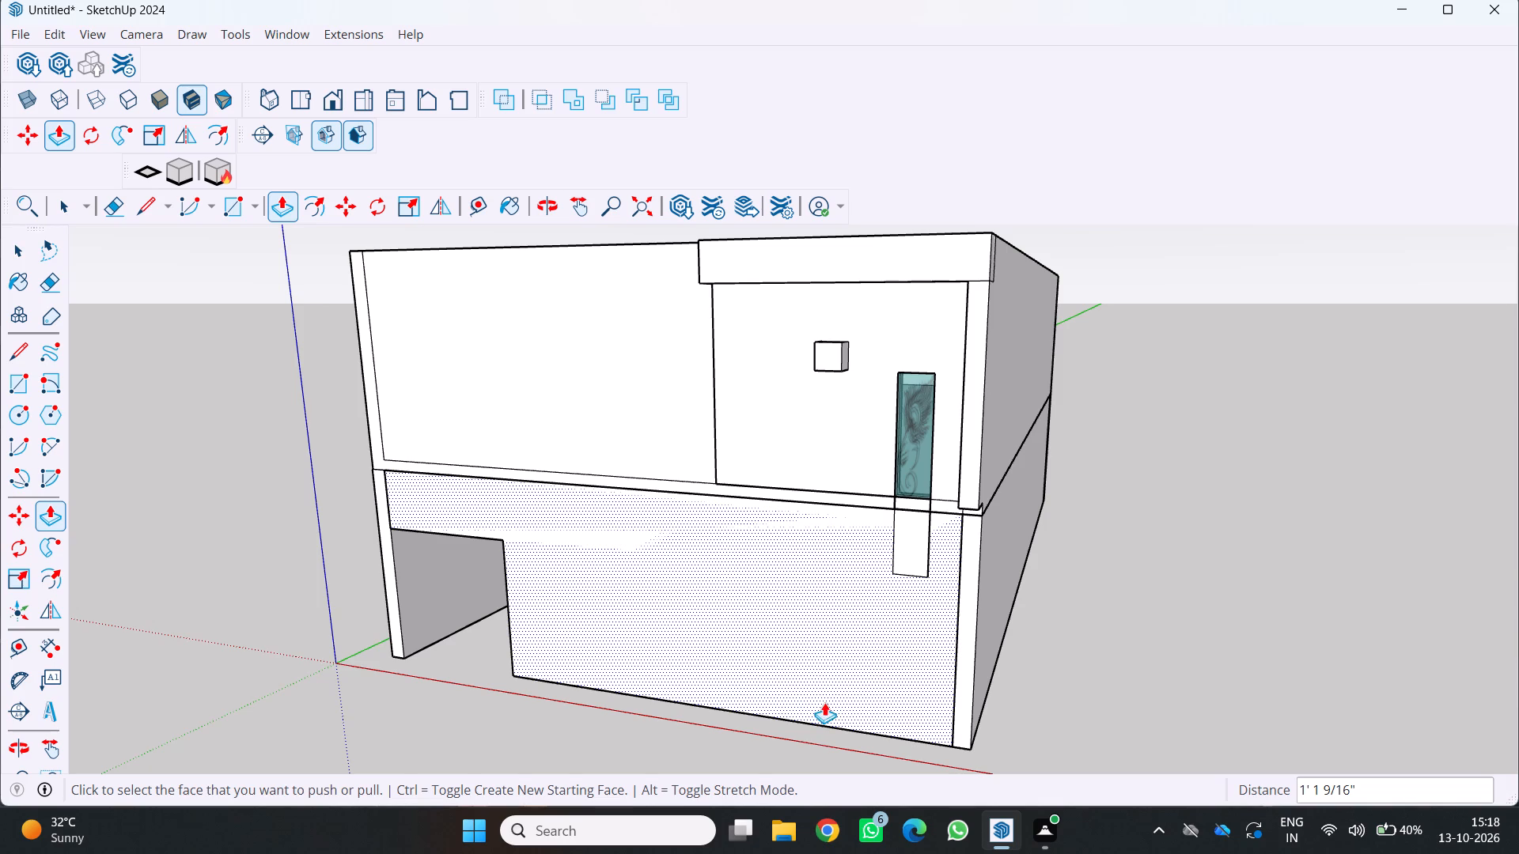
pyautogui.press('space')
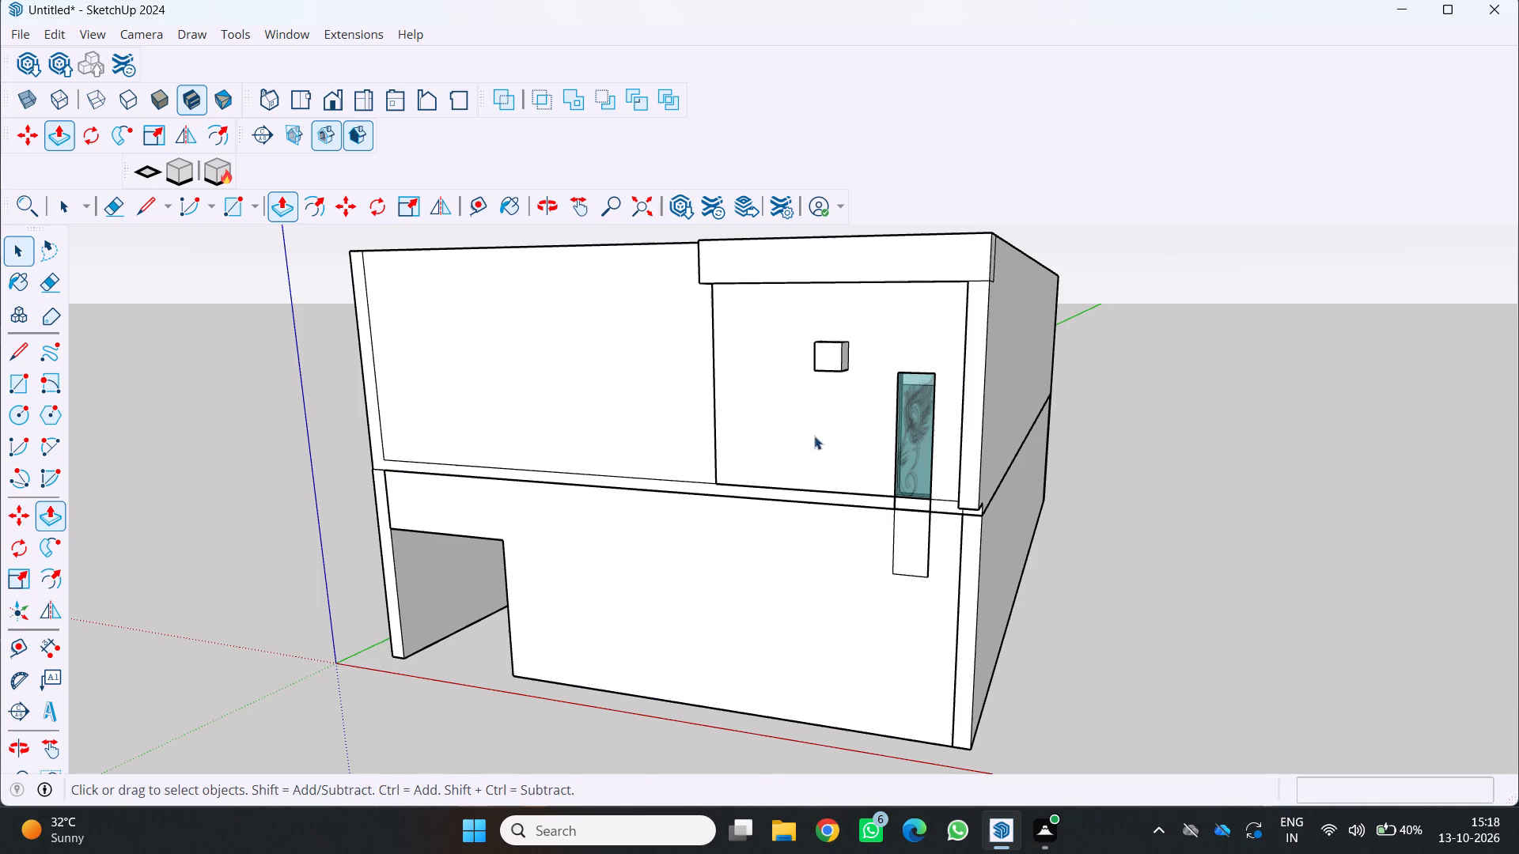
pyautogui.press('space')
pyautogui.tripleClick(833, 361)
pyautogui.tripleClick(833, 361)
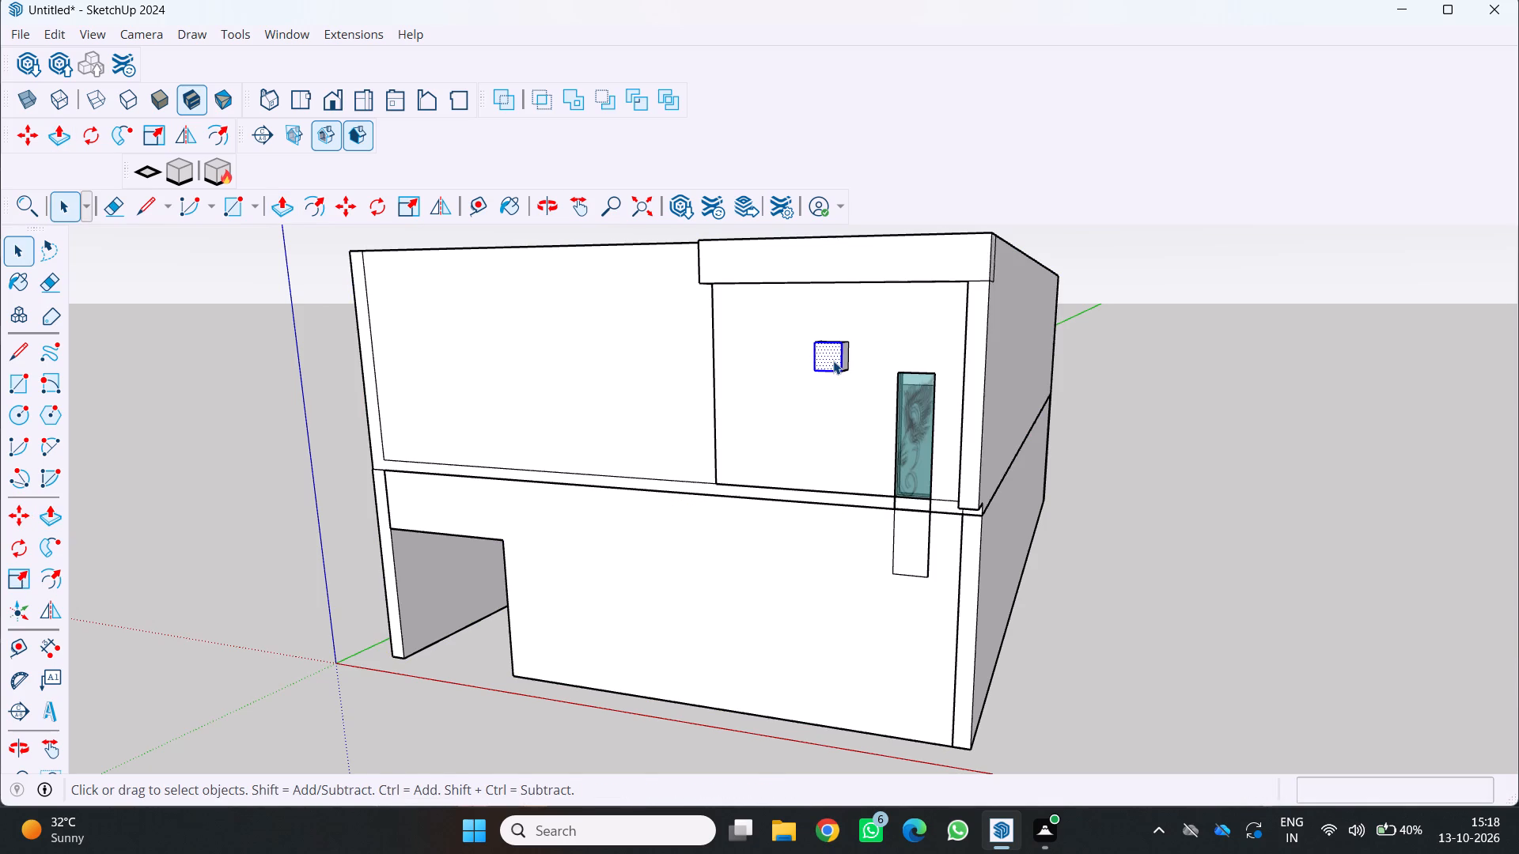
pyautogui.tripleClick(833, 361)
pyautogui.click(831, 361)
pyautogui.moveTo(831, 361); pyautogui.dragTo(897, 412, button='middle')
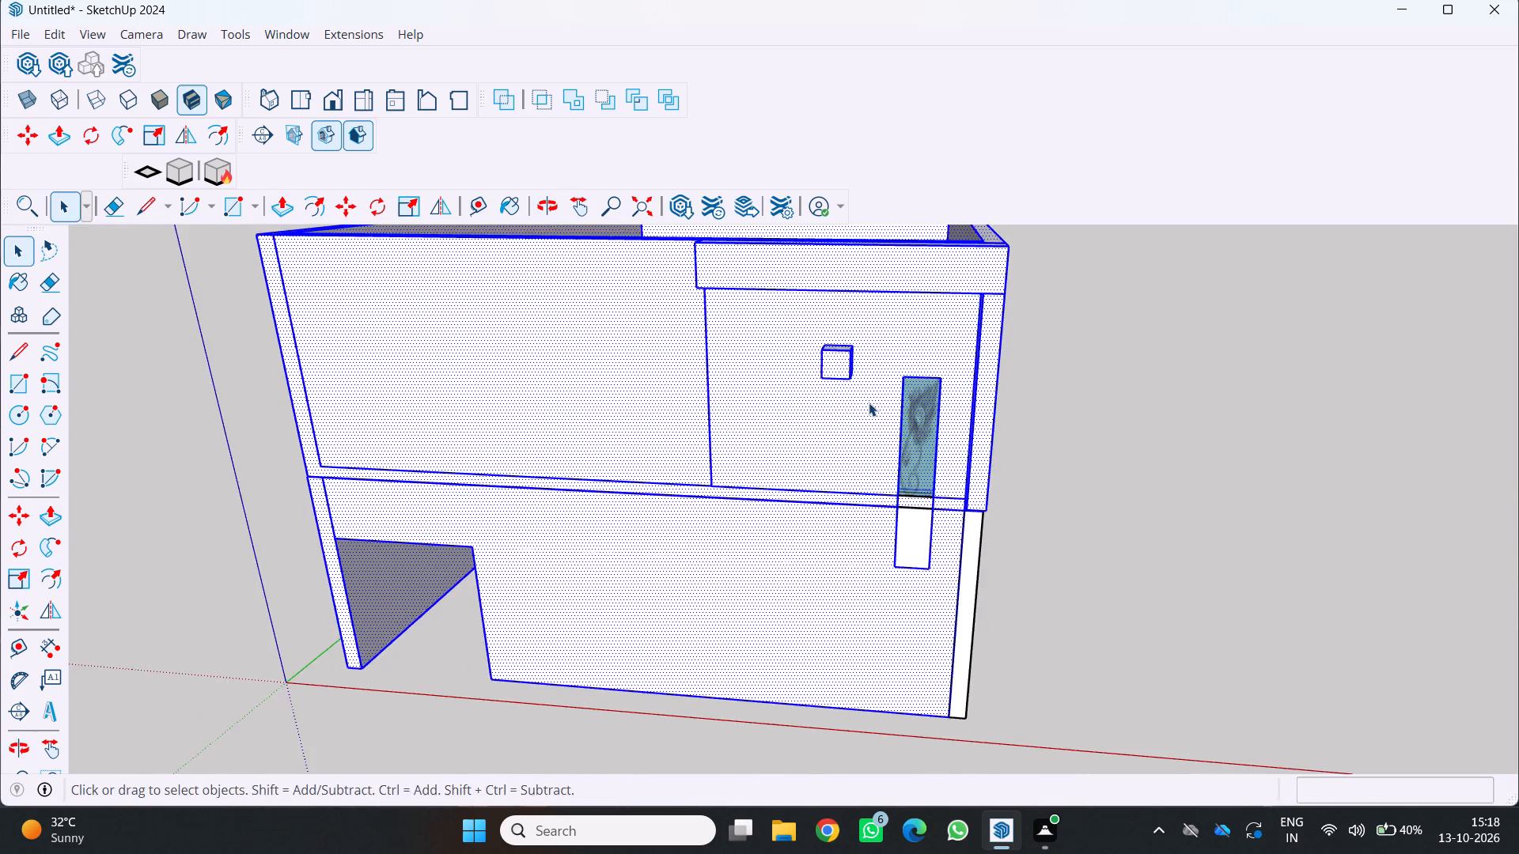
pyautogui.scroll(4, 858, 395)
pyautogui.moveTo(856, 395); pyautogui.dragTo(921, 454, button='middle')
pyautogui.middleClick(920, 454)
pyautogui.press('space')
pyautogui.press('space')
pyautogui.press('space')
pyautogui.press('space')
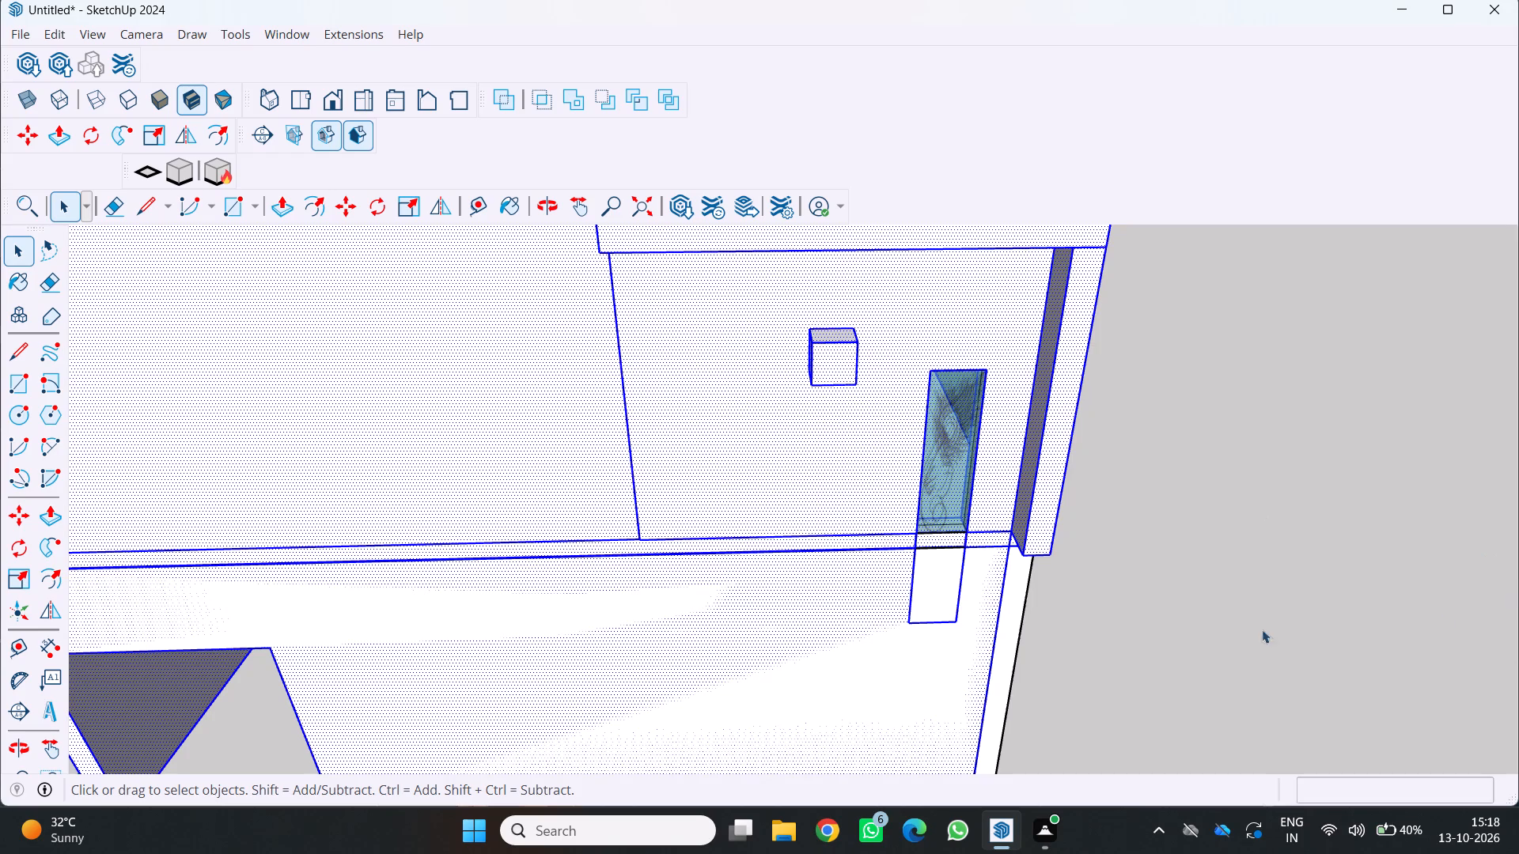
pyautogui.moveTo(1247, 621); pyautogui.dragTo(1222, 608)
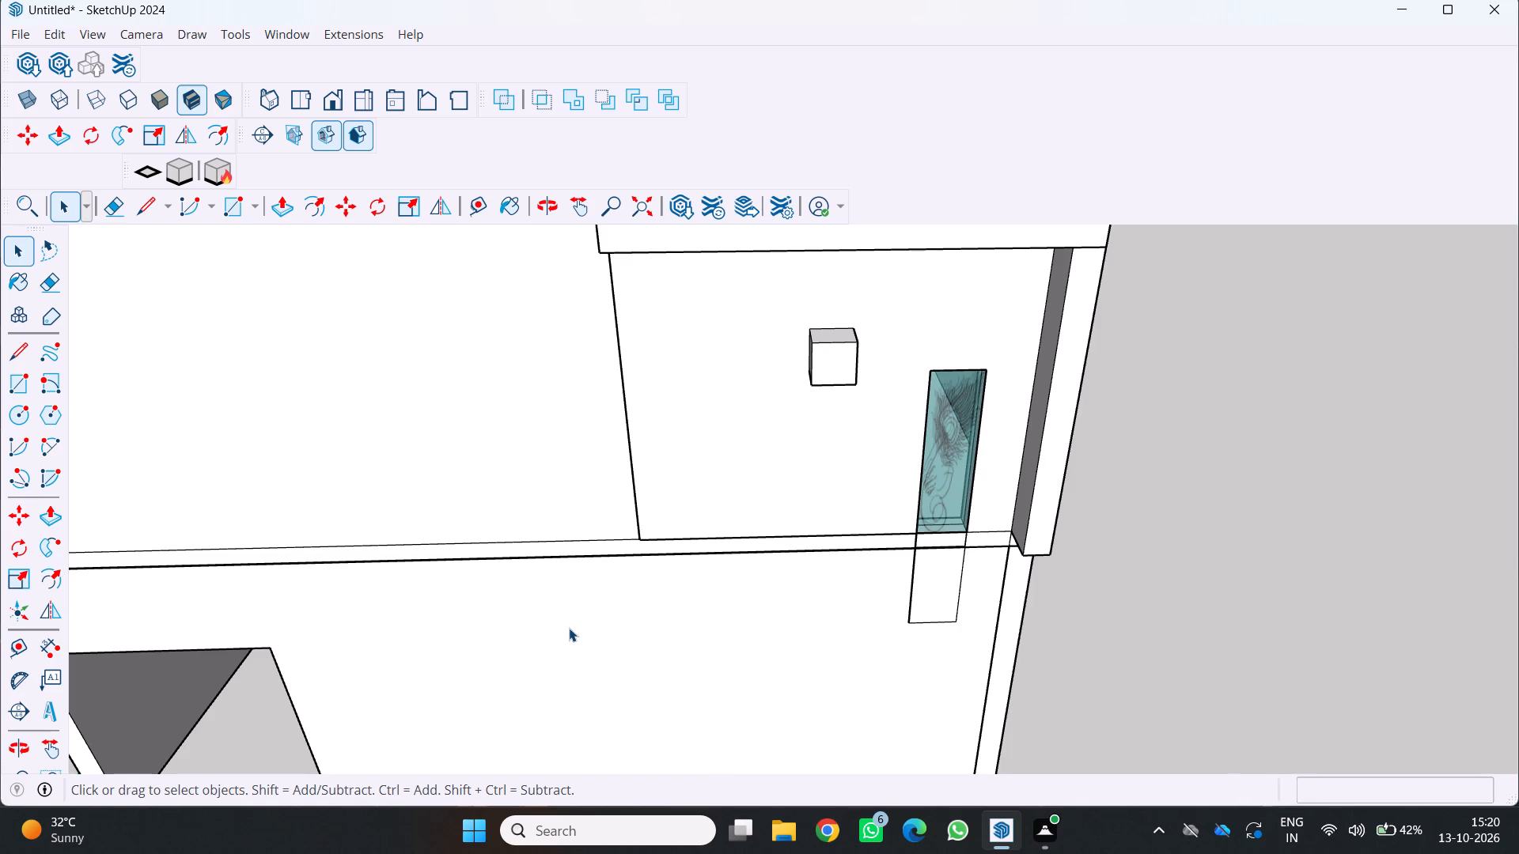
# Draw a square of about 1' 2" on the upper front wall directly below the small projecting block.
pyautogui.scroll(-1, 925, 589)
pyautogui.moveTo(885, 543); pyautogui.dragTo(879, 508, button='middle')
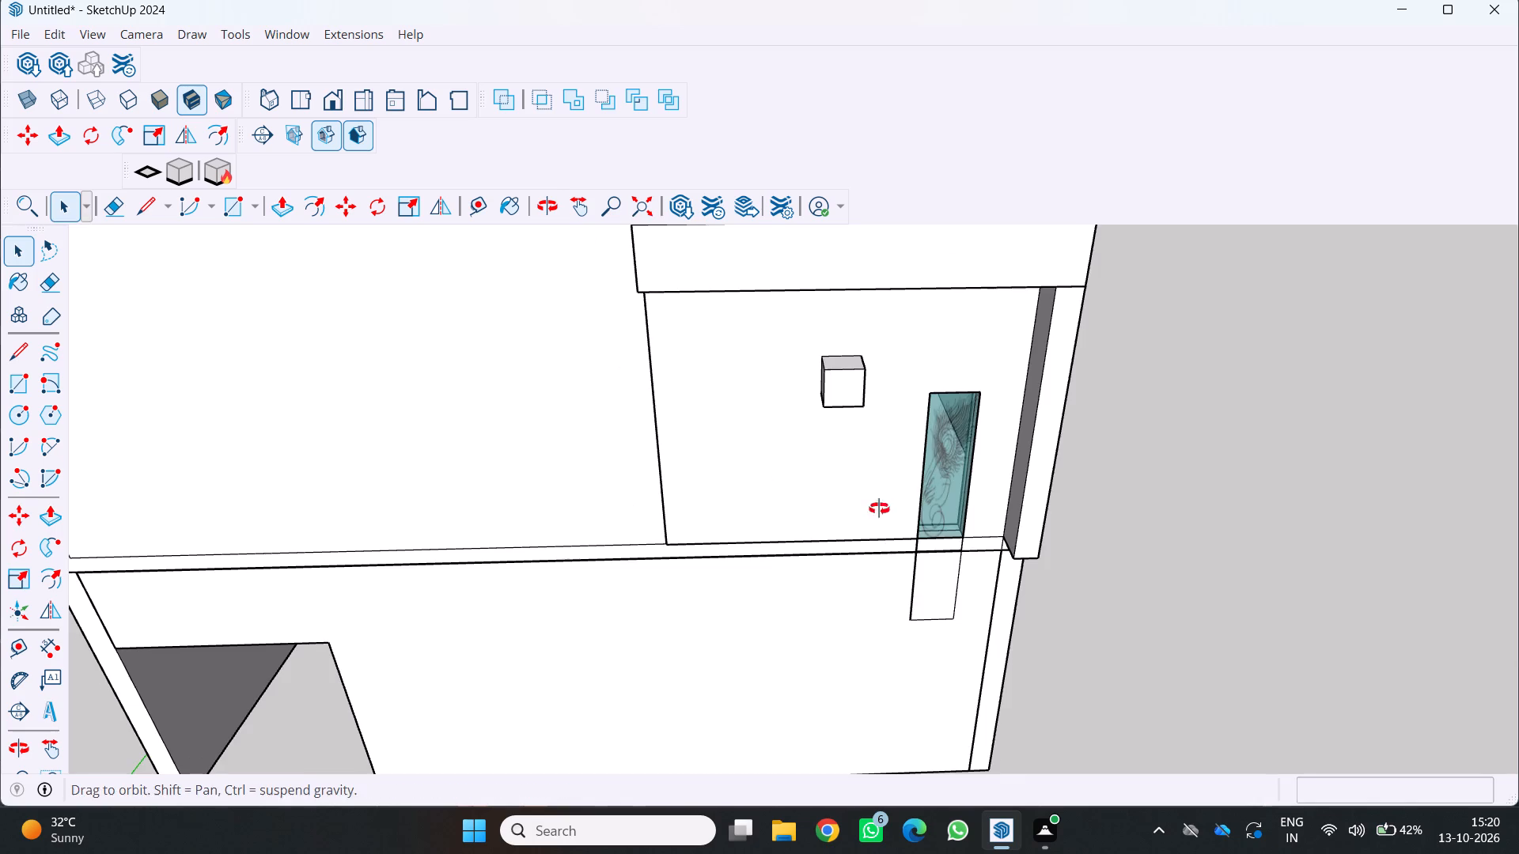
pyautogui.moveTo(879, 508); pyautogui.dragTo(838, 440, button='middle')
pyautogui.press('space')
pyautogui.press('r')
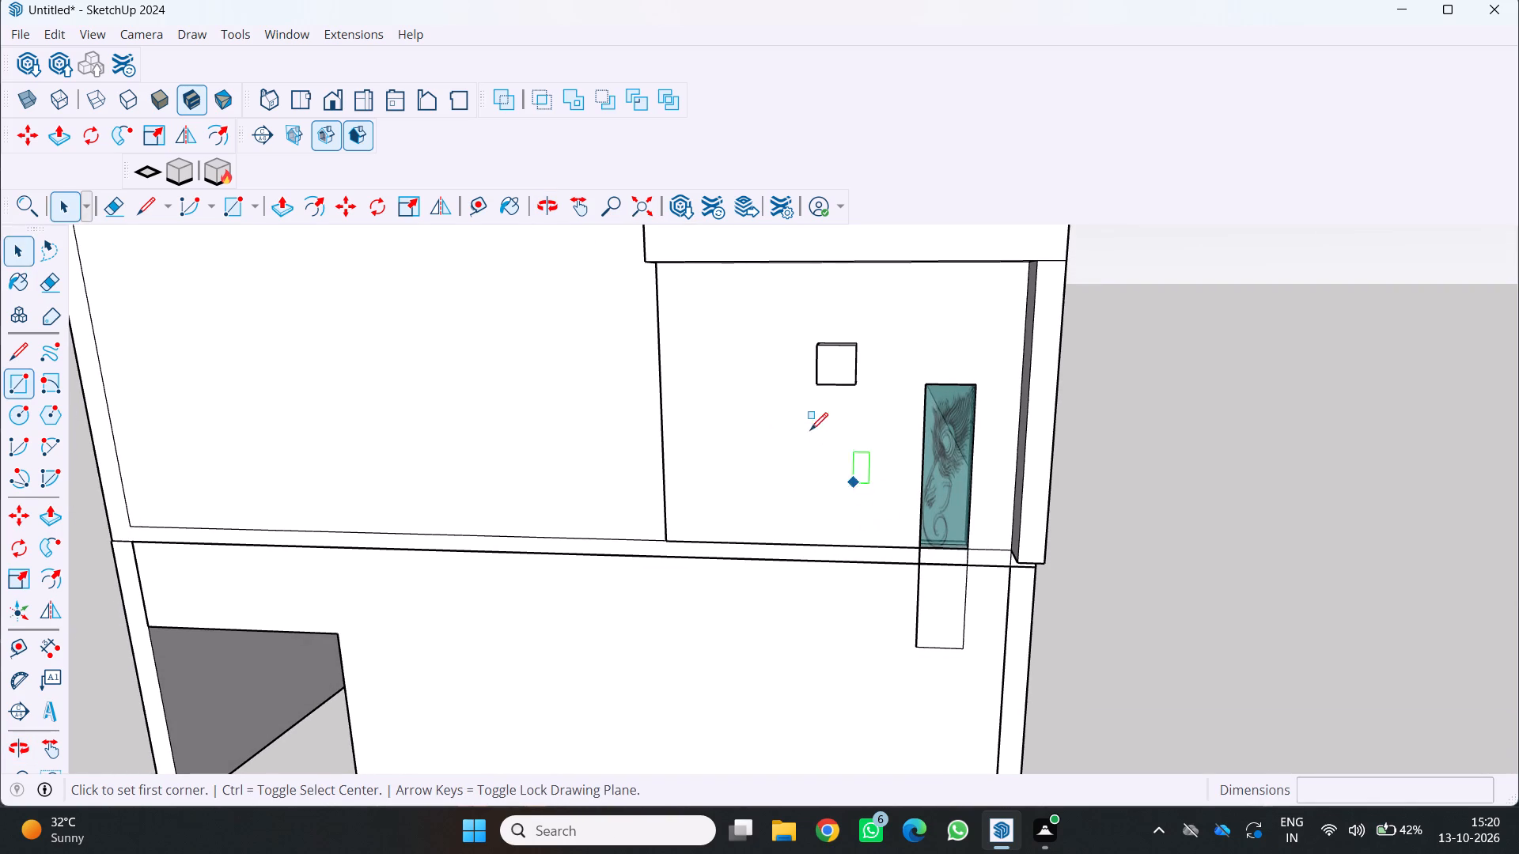
pyautogui.click(816, 425)
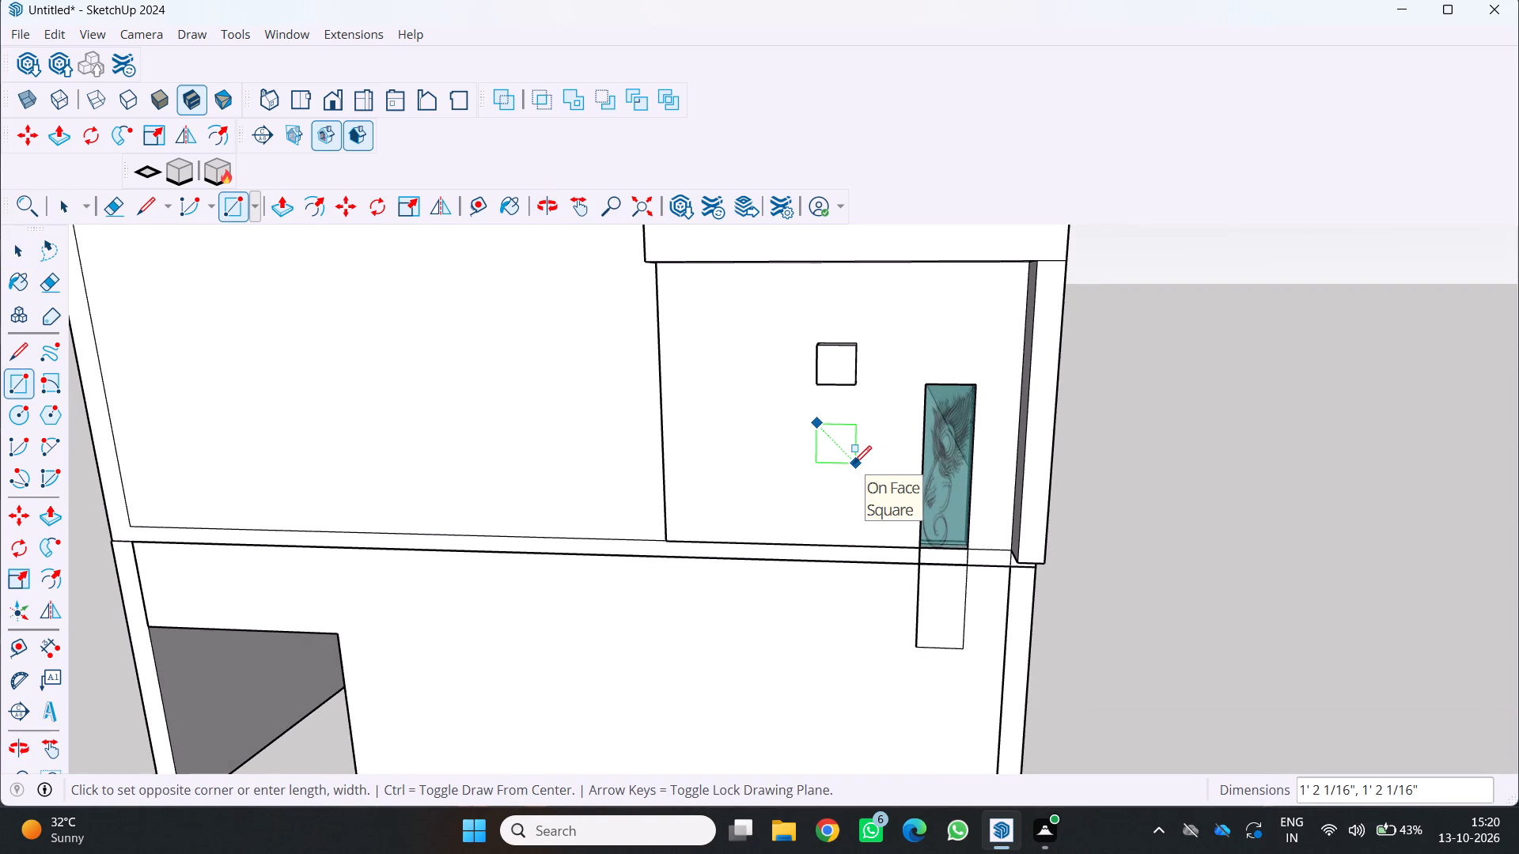
pyautogui.click(854, 463)
# Push/Pull the new square below the small block on the upper front wall.
pyautogui.press('p')
pyautogui.click(839, 440)
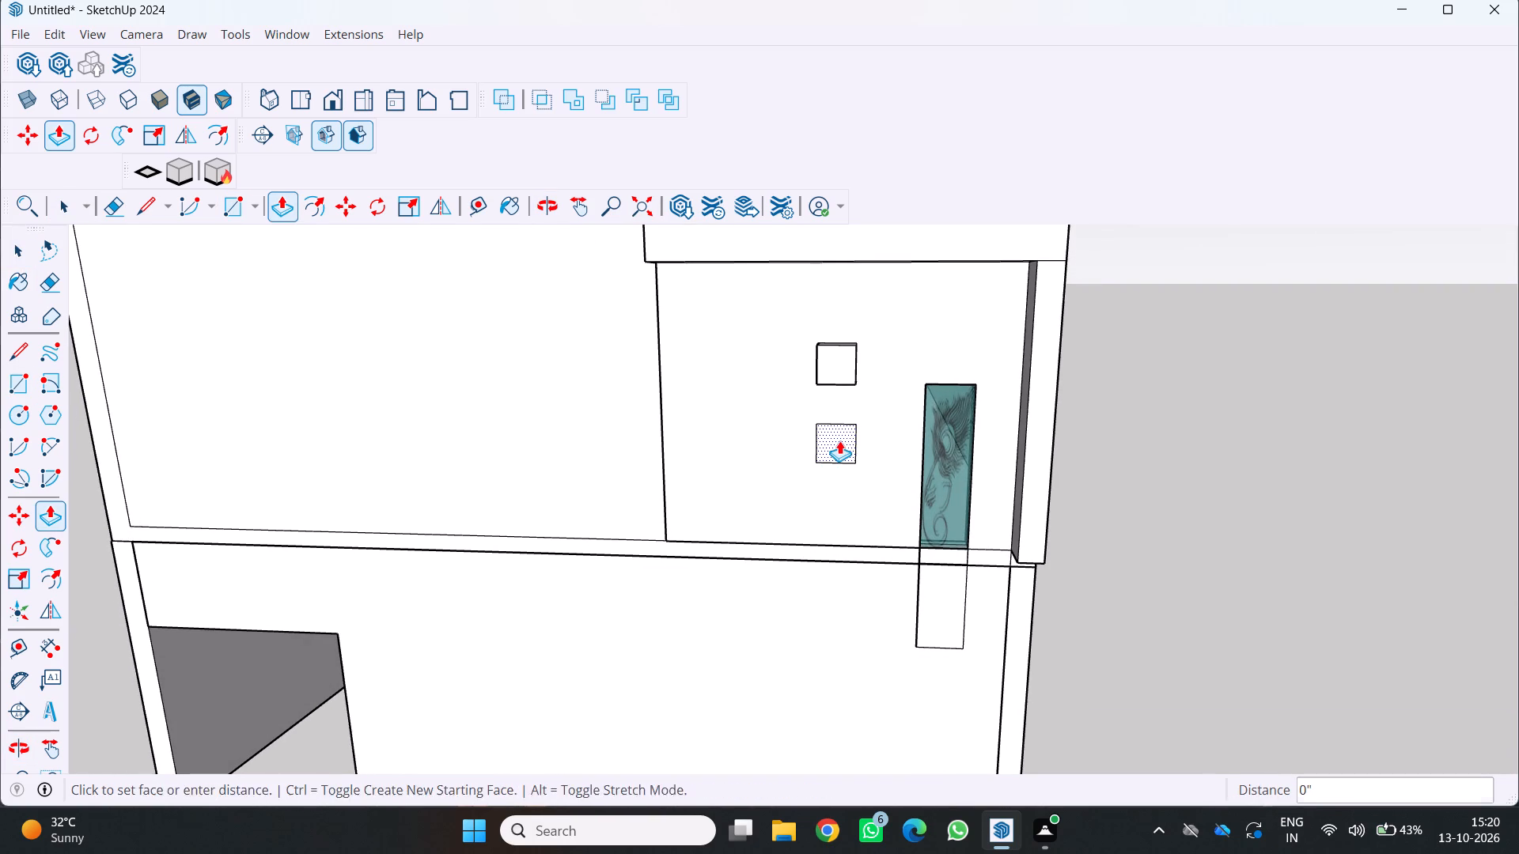
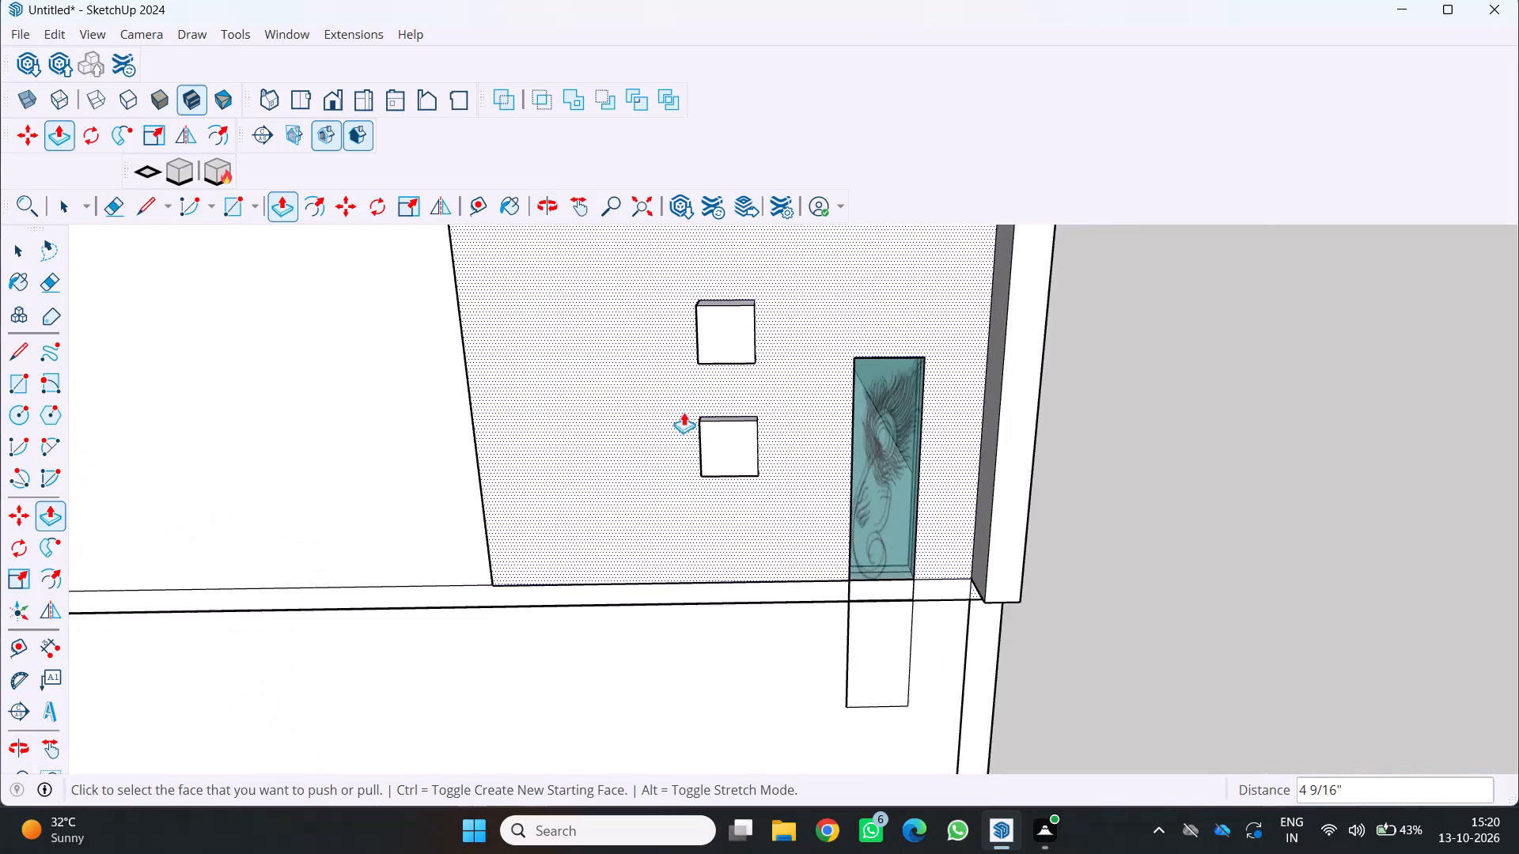
# Push/Pull the front face of the second small block beside the patterned glass window outward by about 6 3/4".
pyautogui.moveTo(677, 440); pyautogui.dragTo(488, 576, button='middle')
pyautogui.scroll(1, 494, 579)
pyautogui.middleClick(488, 576)
pyautogui.scroll(1, 544, 520)
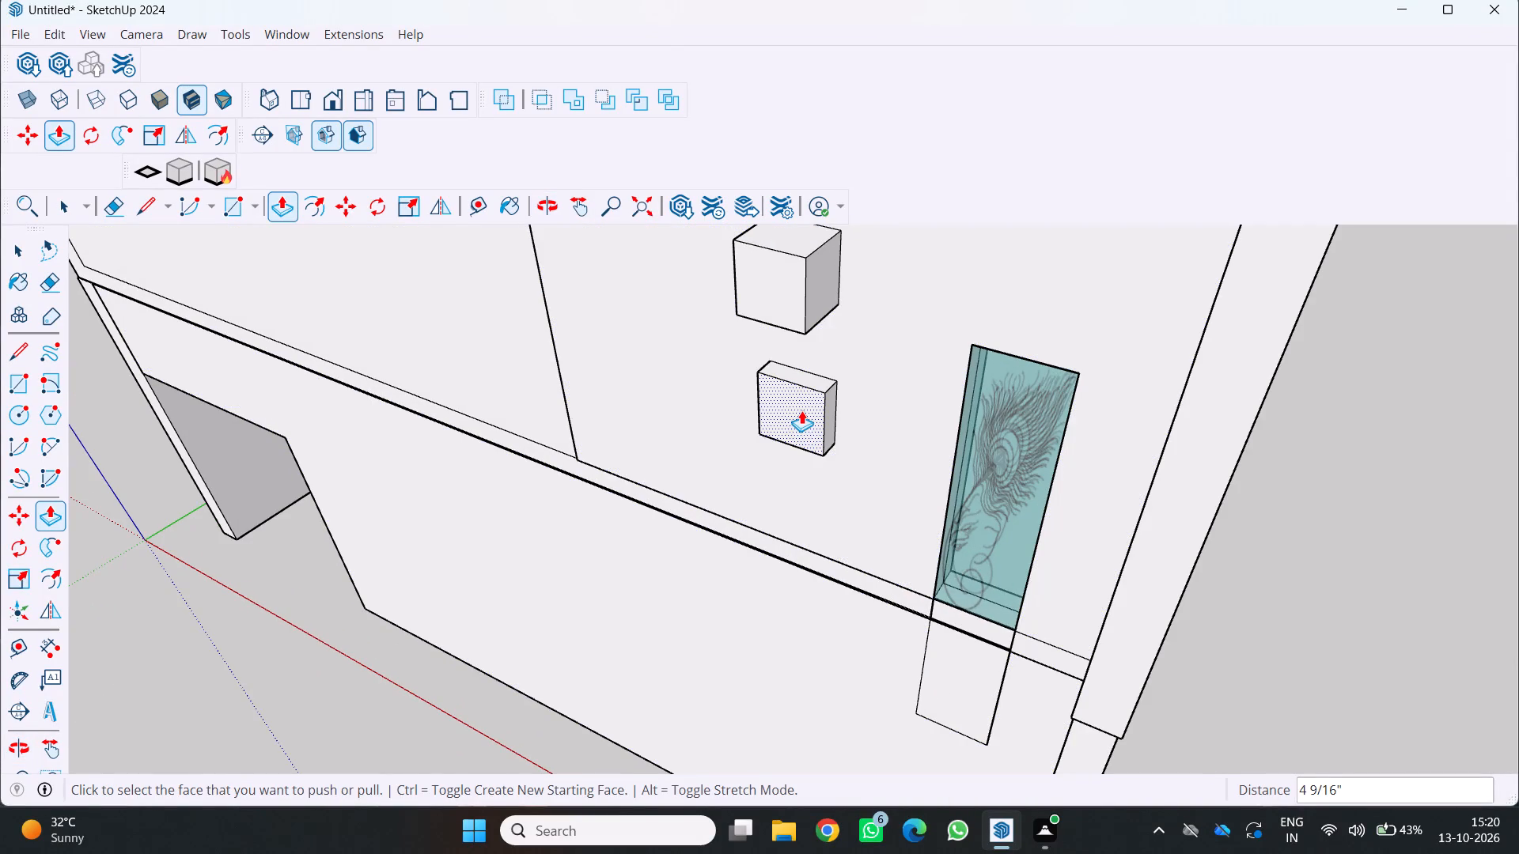
pyautogui.click(801, 410)
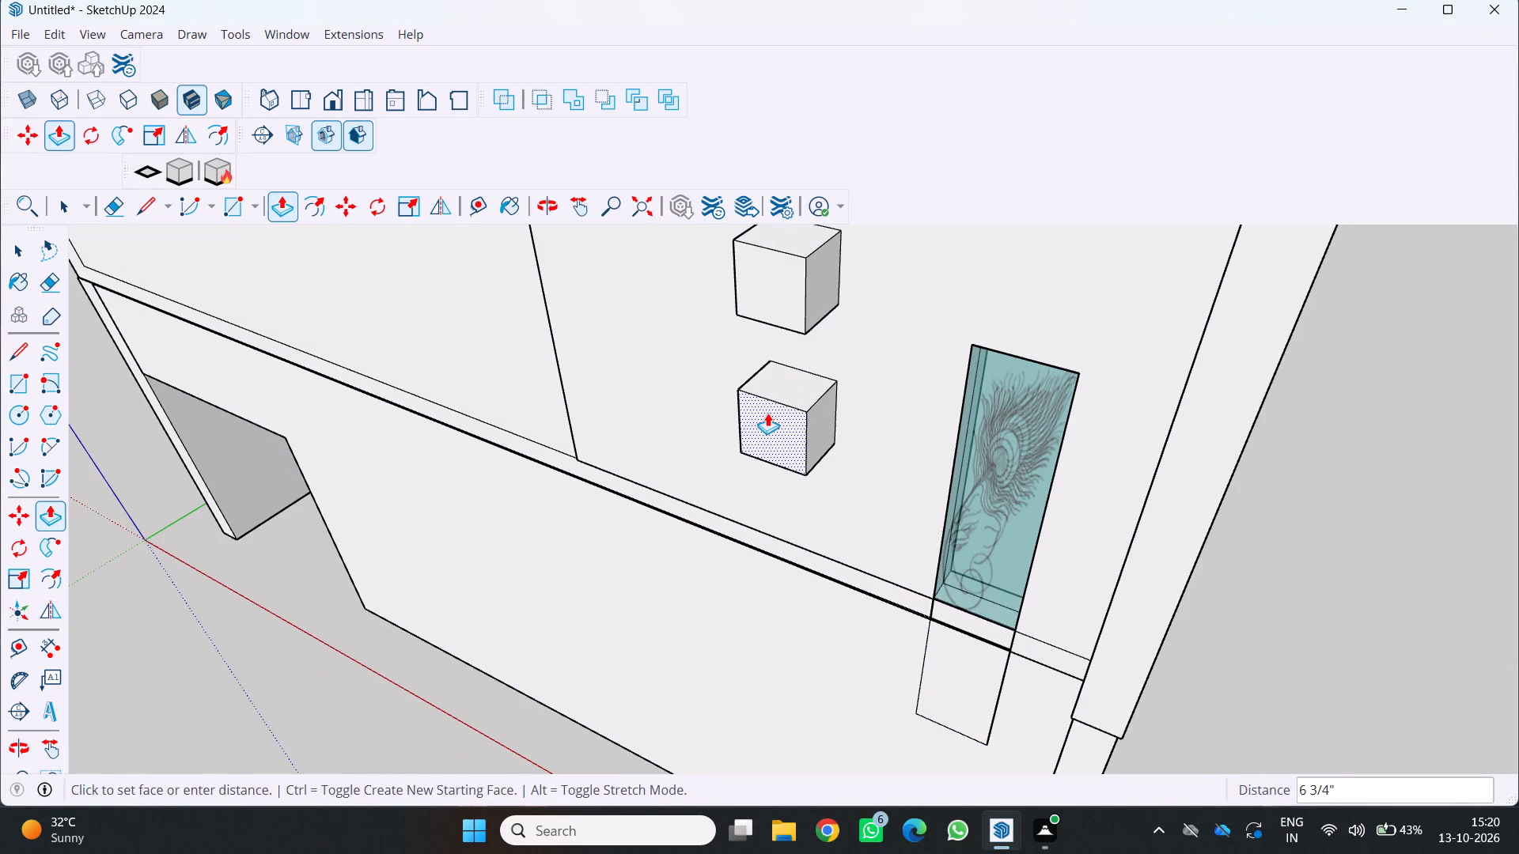
pyautogui.click(768, 412)
pyautogui.scroll(-1, 659, 506)
pyautogui.press('space')
# Draw a square of about 1' 1 3/8" on the upper front wall directly below the second small block.
pyautogui.moveTo(658, 504); pyautogui.dragTo(1277, 230, button='middle')
pyautogui.scroll(-1, 1284, 219)
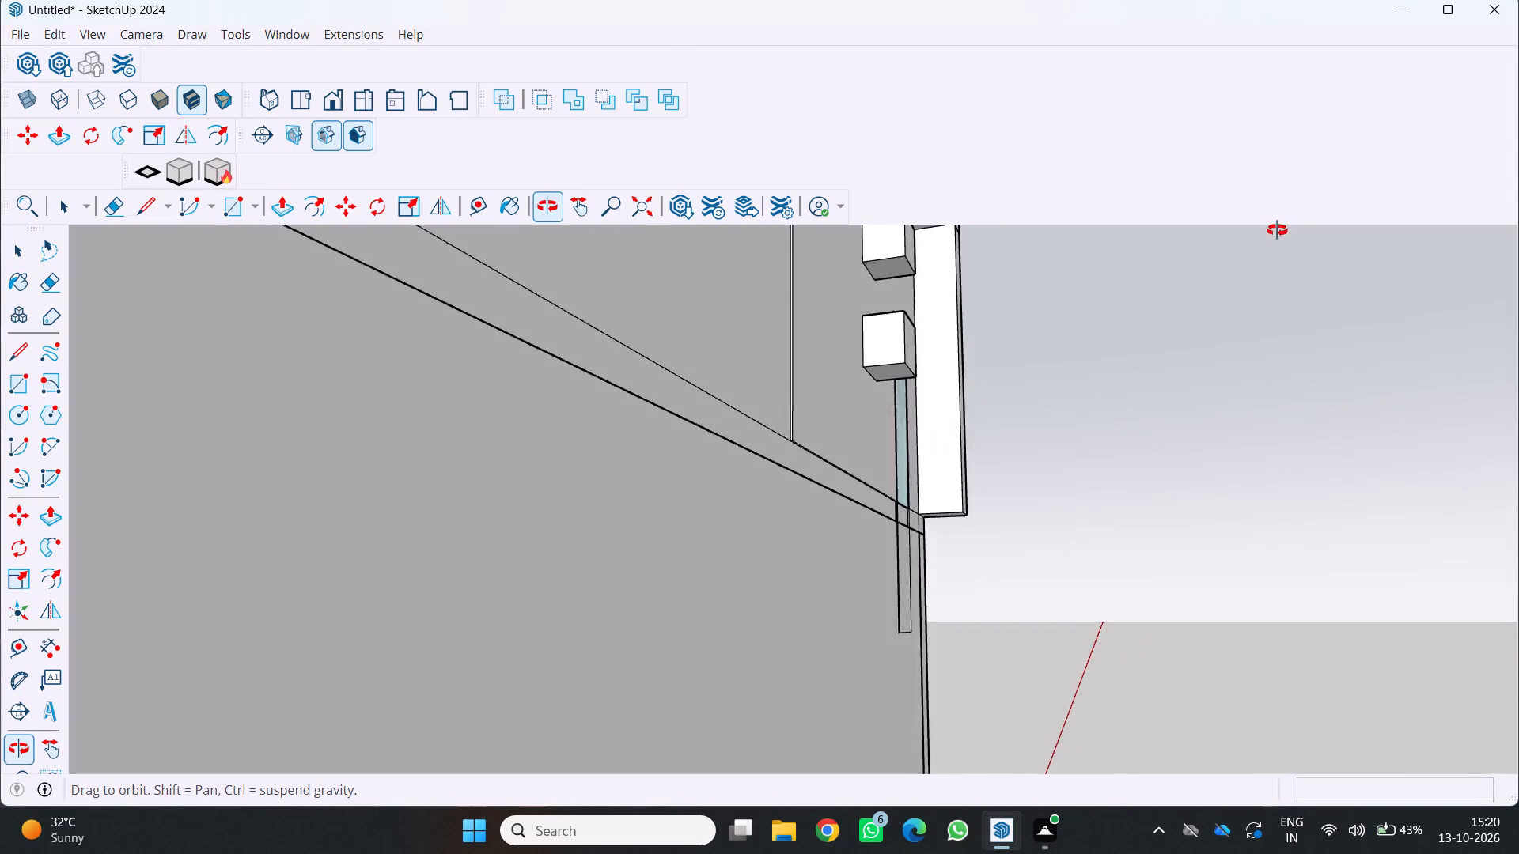
pyautogui.moveTo(1277, 230); pyautogui.dragTo(1185, 288, button='middle')
pyautogui.scroll(-3, 924, 403)
pyautogui.moveTo(915, 402); pyautogui.dragTo(758, 457, button='middle')
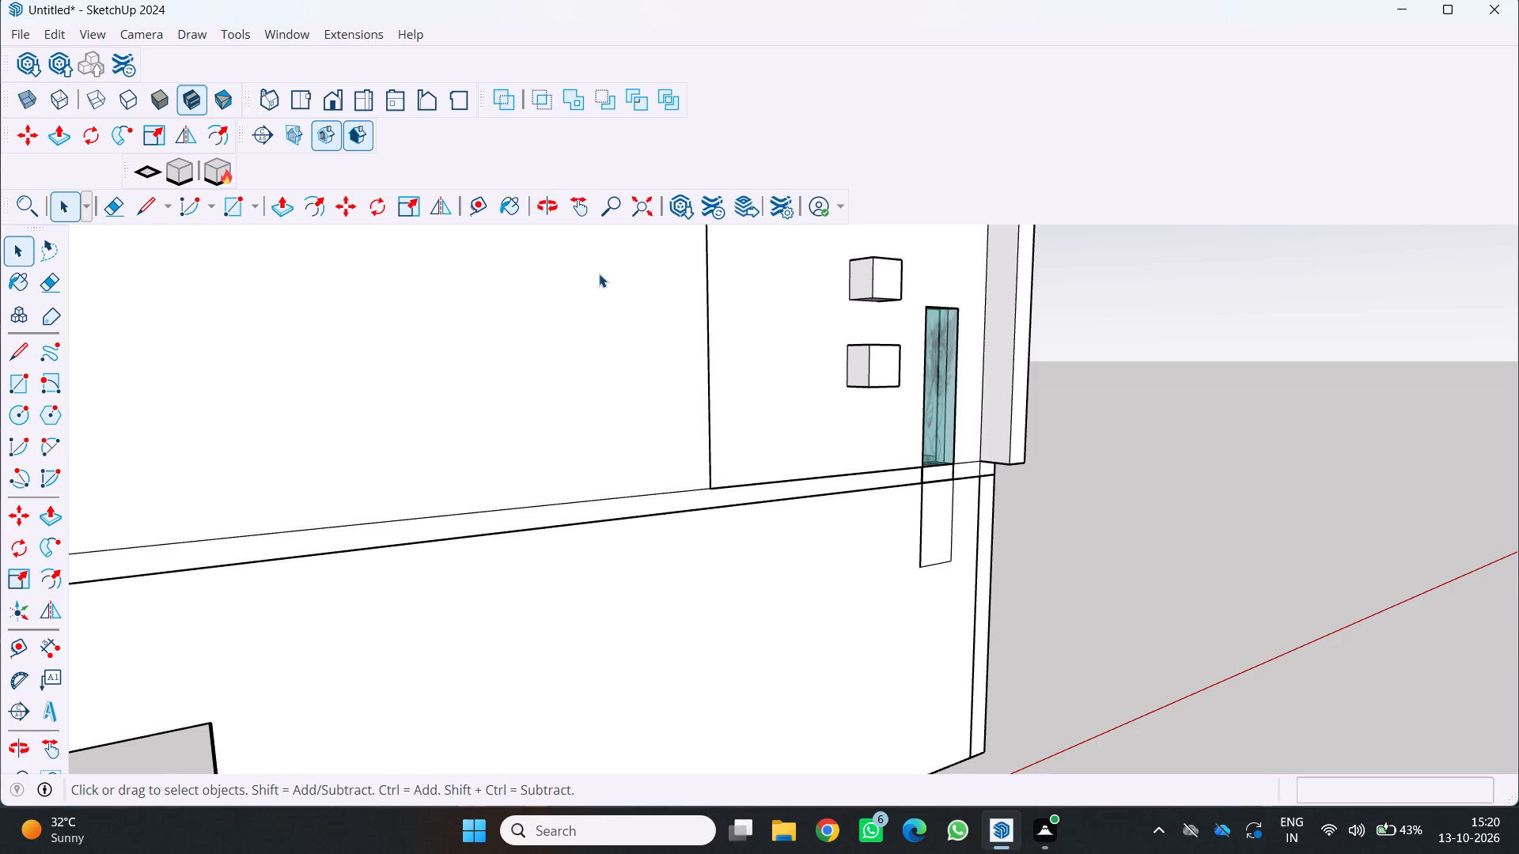
pyautogui.scroll(-2, 756, 447)
pyautogui.moveTo(755, 447); pyautogui.dragTo(666, 421, button='middle')
pyautogui.moveTo(815, 487); pyautogui.dragTo(782, 474, button='middle')
pyautogui.scroll(1, 782, 474)
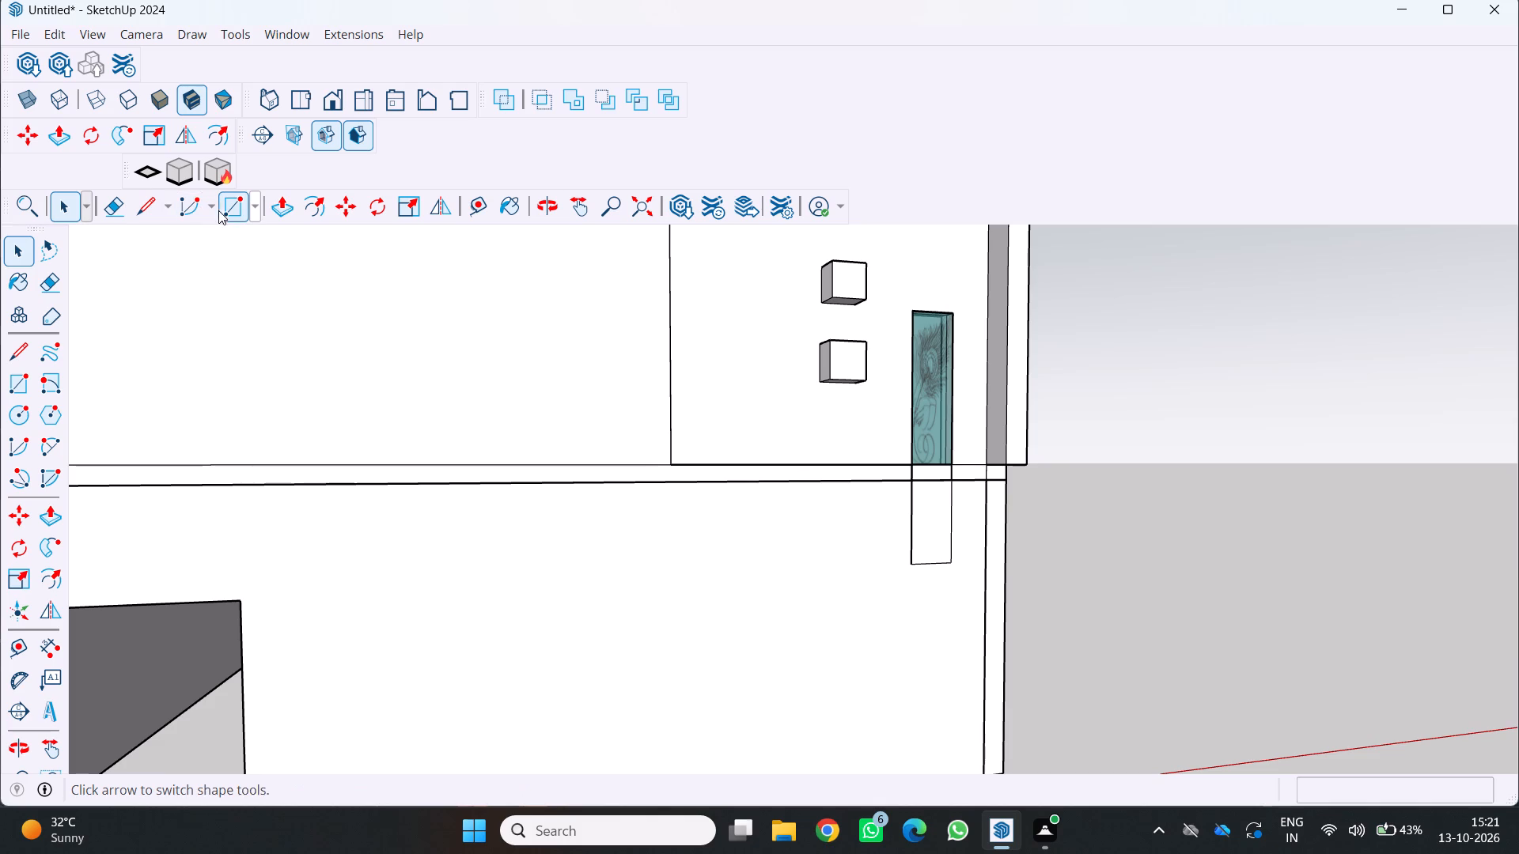
pyautogui.click(233, 210)
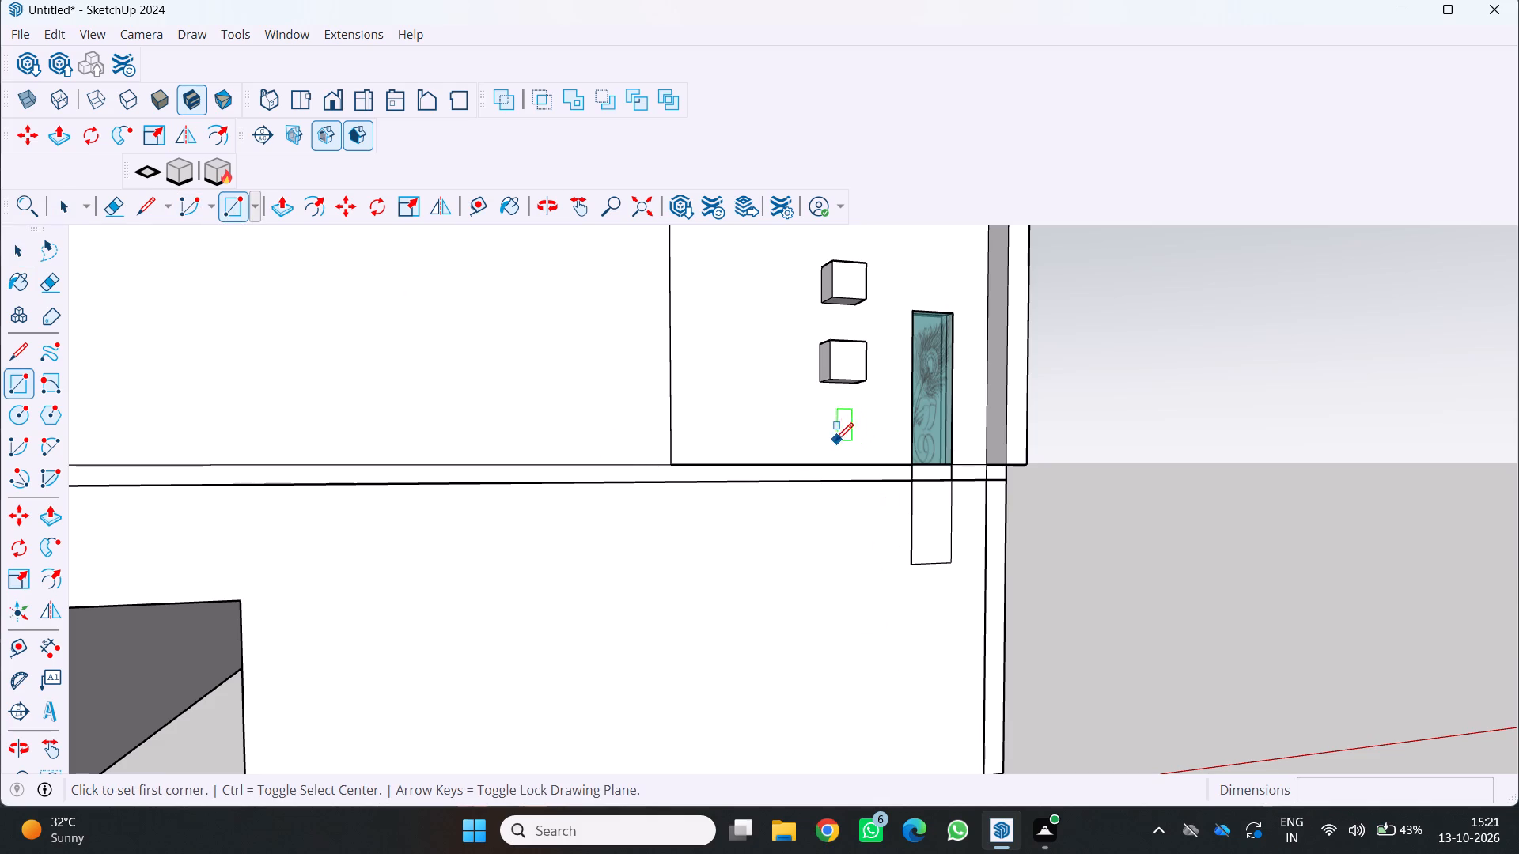
pyautogui.click(821, 426)
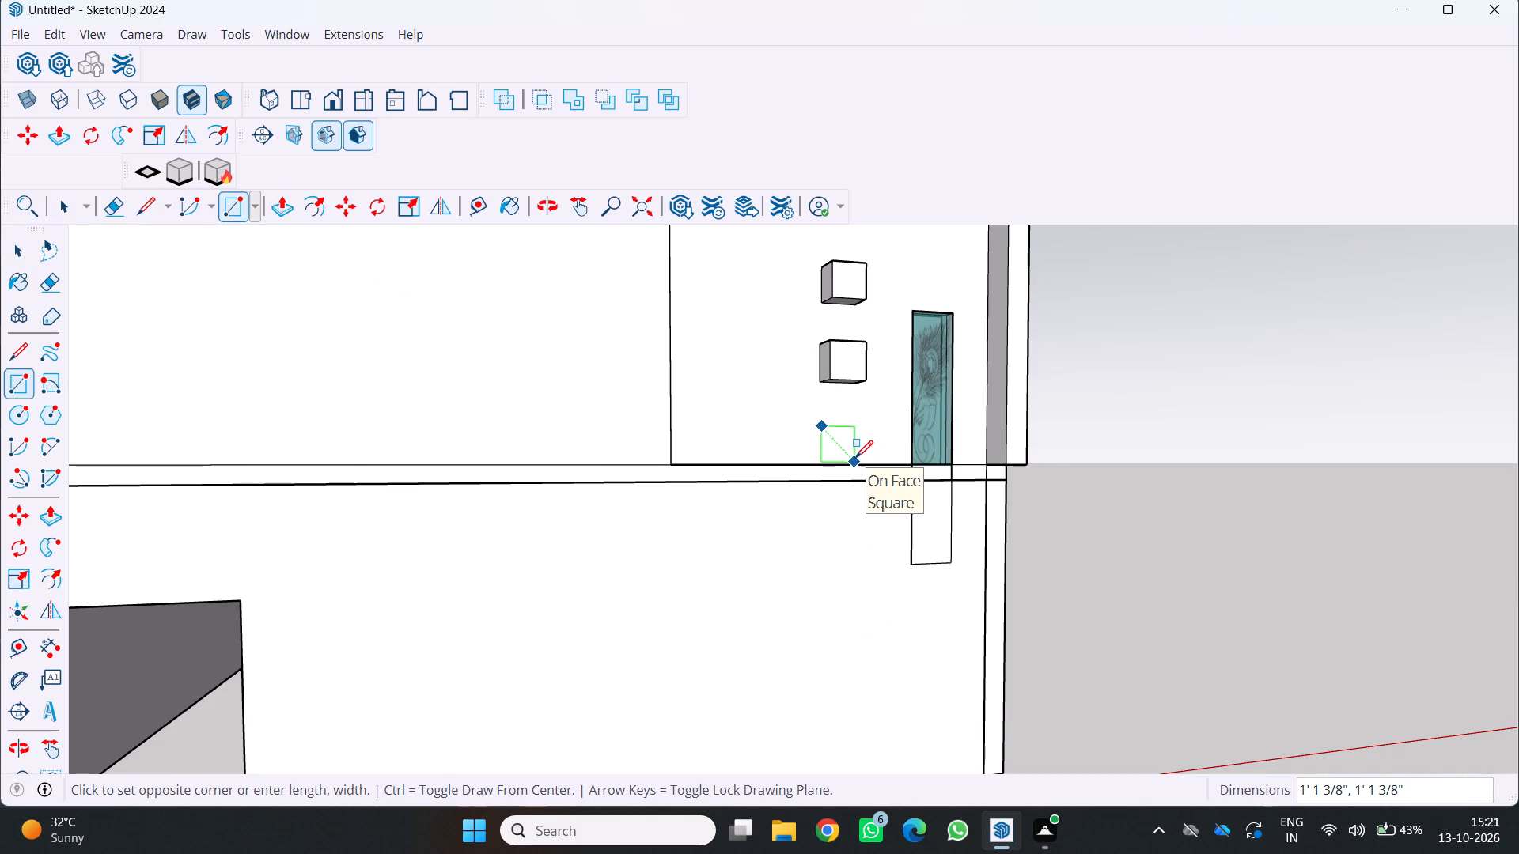
pyautogui.click(855, 458)
# Push/Pull the new lowest square outward from the upper front wall by about 2' 3/16".
pyautogui.moveTo(850, 459); pyautogui.dragTo(698, 508, button='middle')
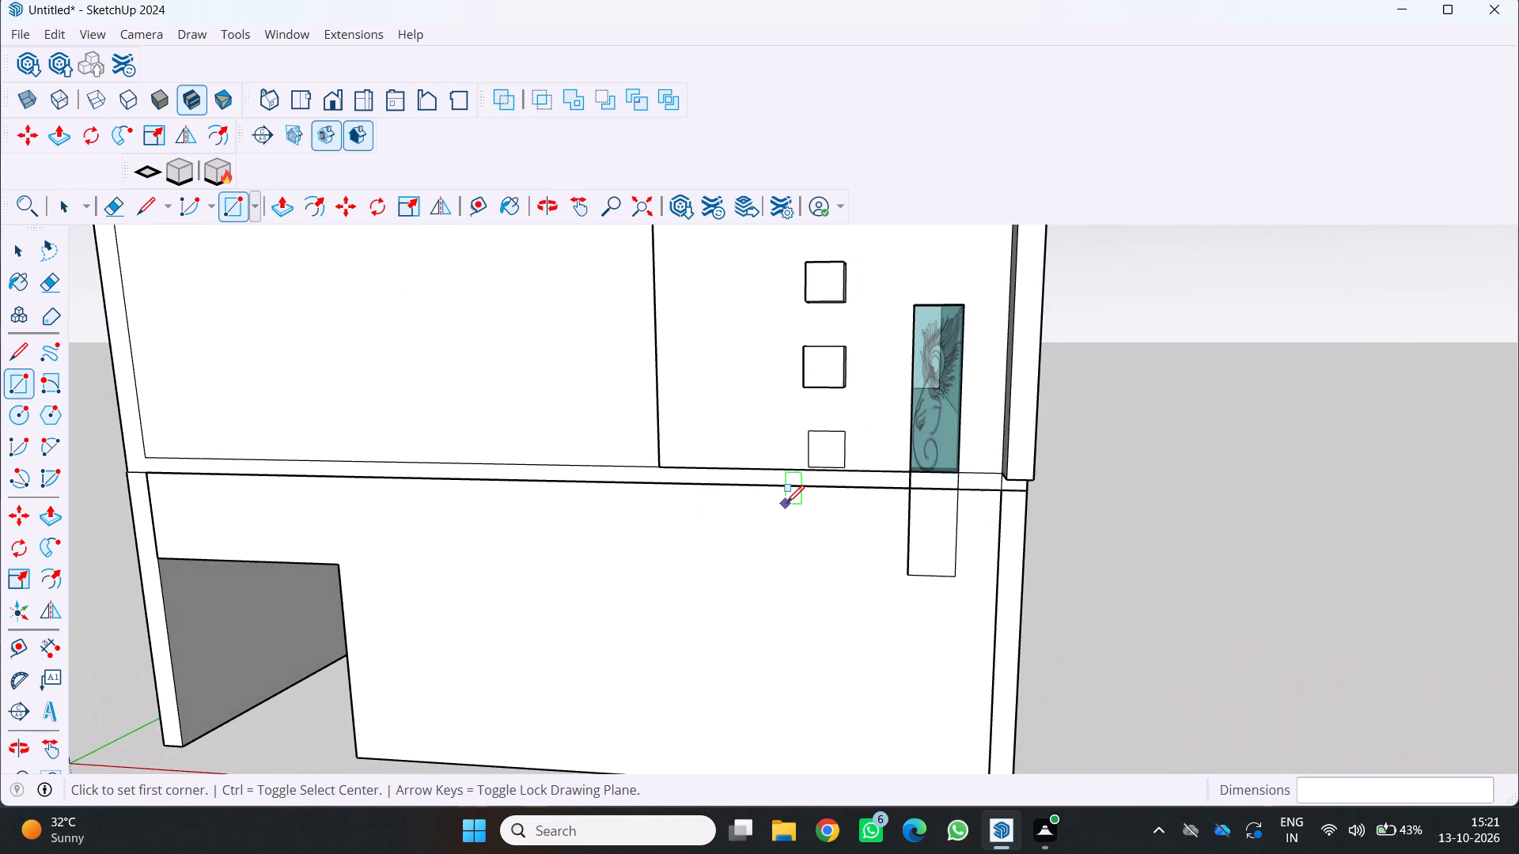
pyautogui.press('p')
pyautogui.click(831, 444)
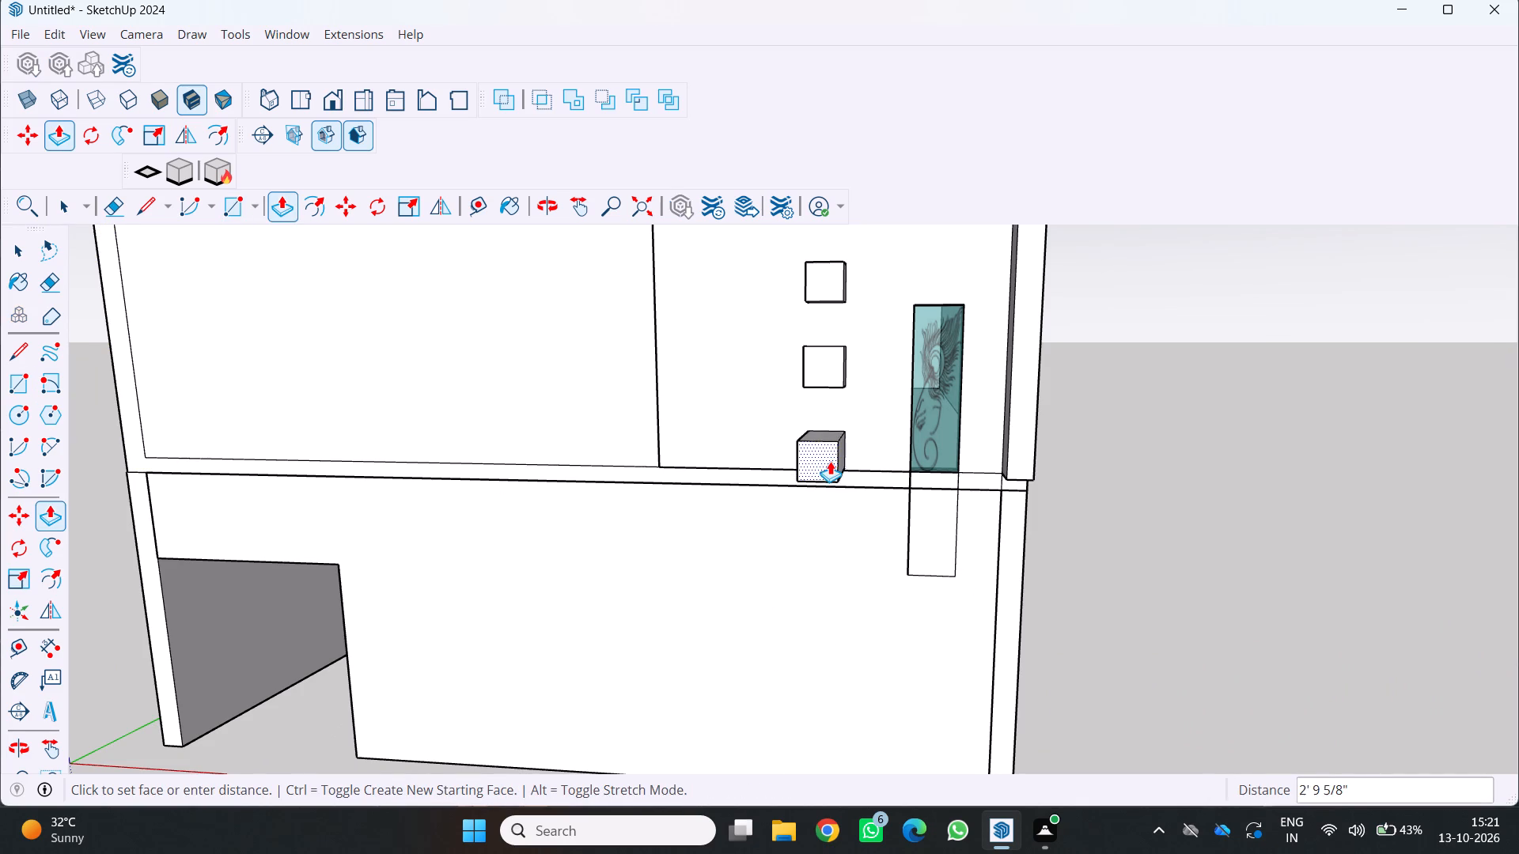
pyautogui.click(829, 455)
pyautogui.scroll(-2, 650, 604)
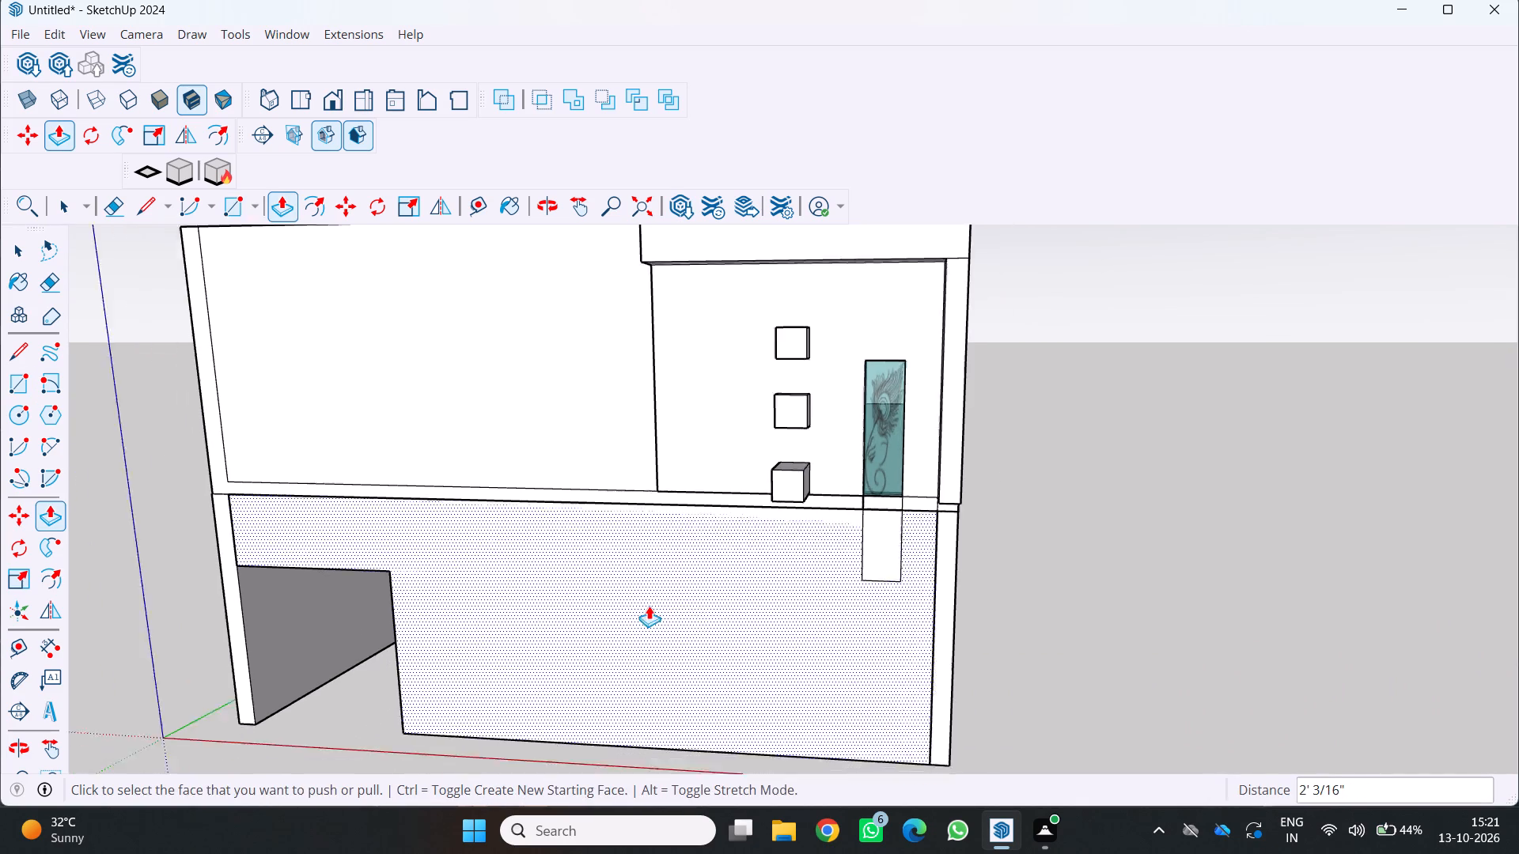
pyautogui.scroll(-1, 649, 606)
pyautogui.press('space')
pyautogui.press('n')
pyautogui.click(1020, 576)
# Push/Pull the lowest block's front face back toward the wall by about 8 5/8".
pyautogui.moveTo(1016, 547); pyautogui.dragTo(989, 389, button='middle')
pyautogui.scroll(-1, 989, 389)
pyautogui.scroll(2, 163, 584)
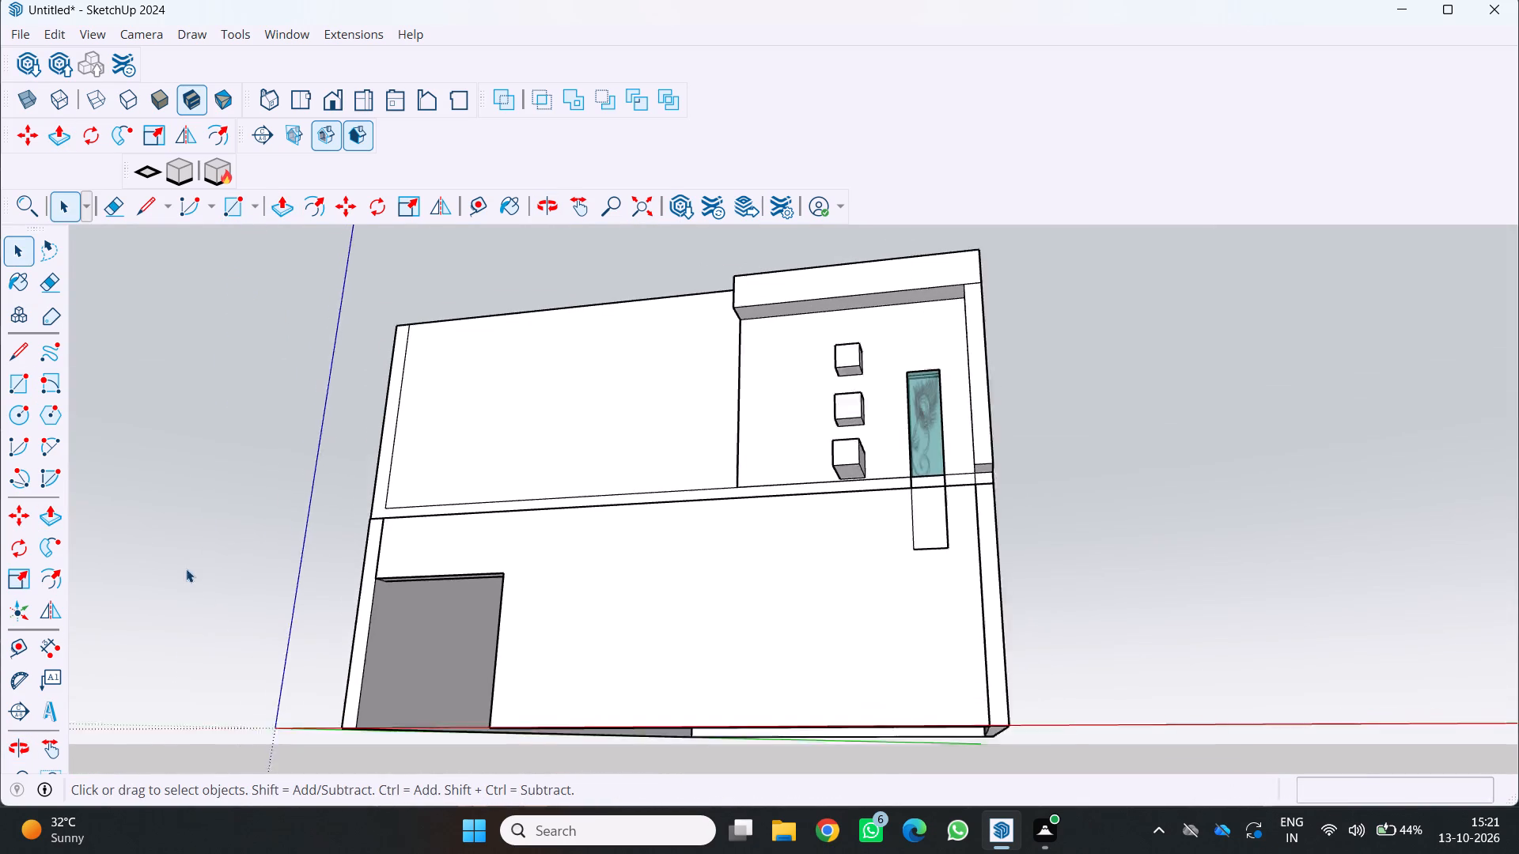
pyautogui.scroll(3, 1213, 304)
pyautogui.moveTo(682, 465); pyautogui.dragTo(641, 559, button='middle')
pyautogui.scroll(1, 691, 487)
pyautogui.moveTo(637, 565); pyautogui.dragTo(627, 573, button='middle')
pyautogui.scroll(3, 704, 550)
pyautogui.press('p')
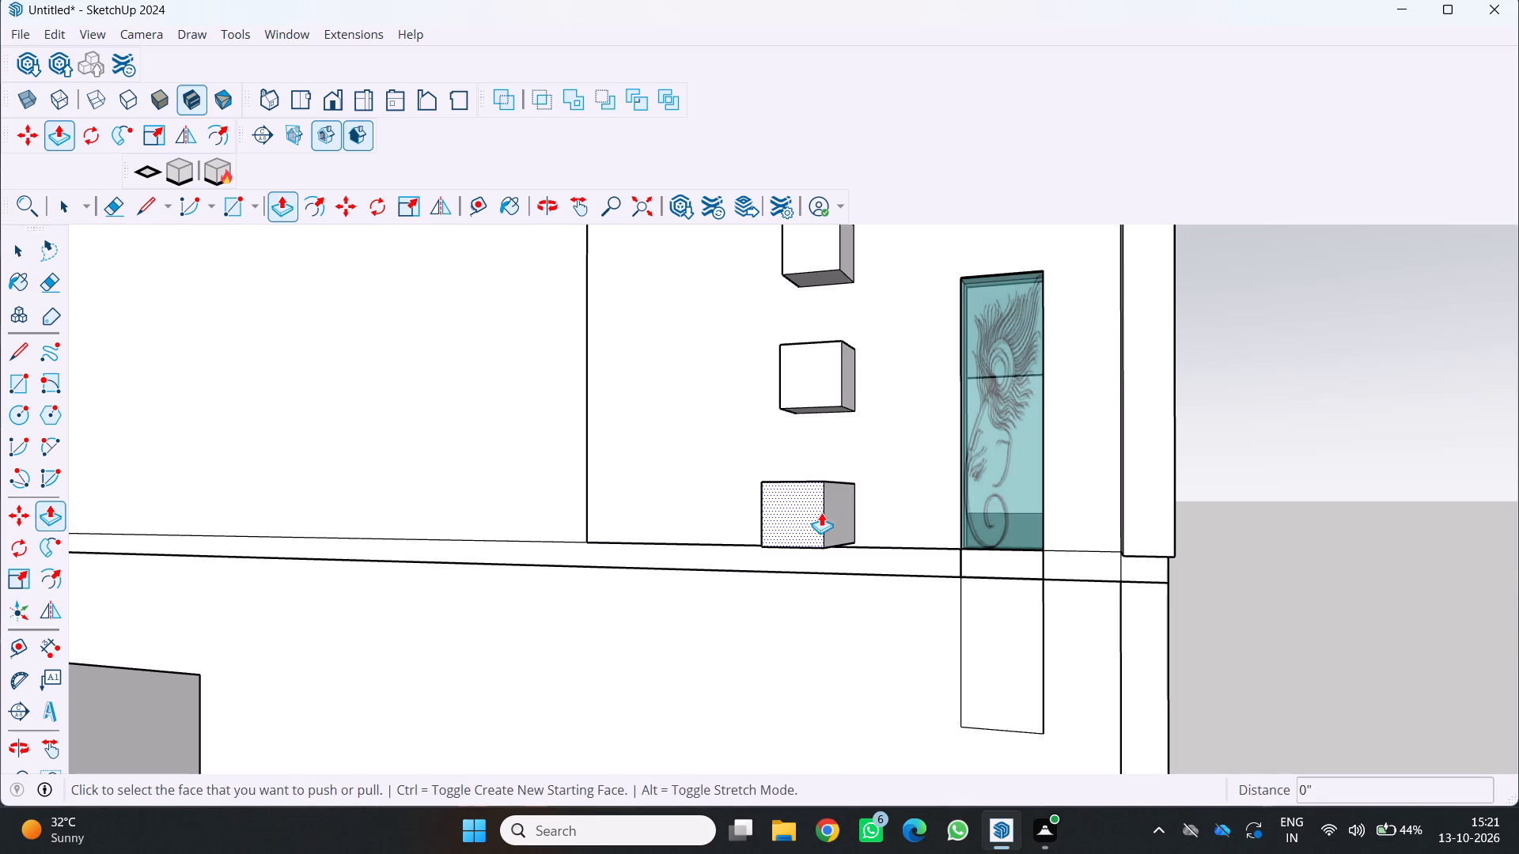
pyautogui.click(813, 508)
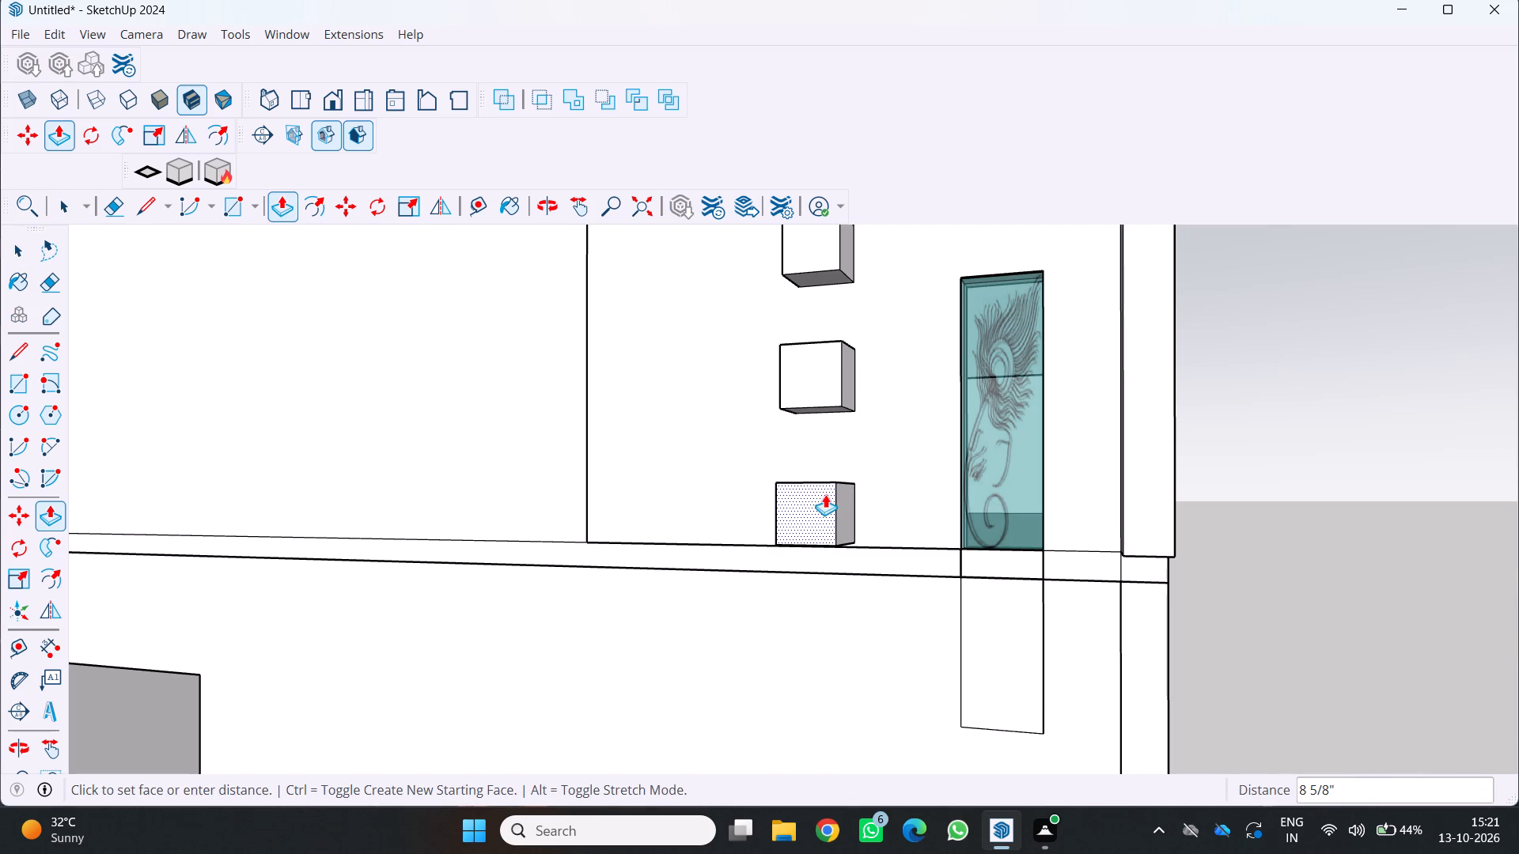
pyautogui.click(825, 494)
pyautogui.press('space')
pyautogui.press('space')
# Push/Pull the lowest block's front face a further 3 13/16" or so back toward the wall.
pyautogui.scroll(-5, 603, 688)
pyautogui.moveTo(675, 636); pyautogui.dragTo(715, 679, button='middle')
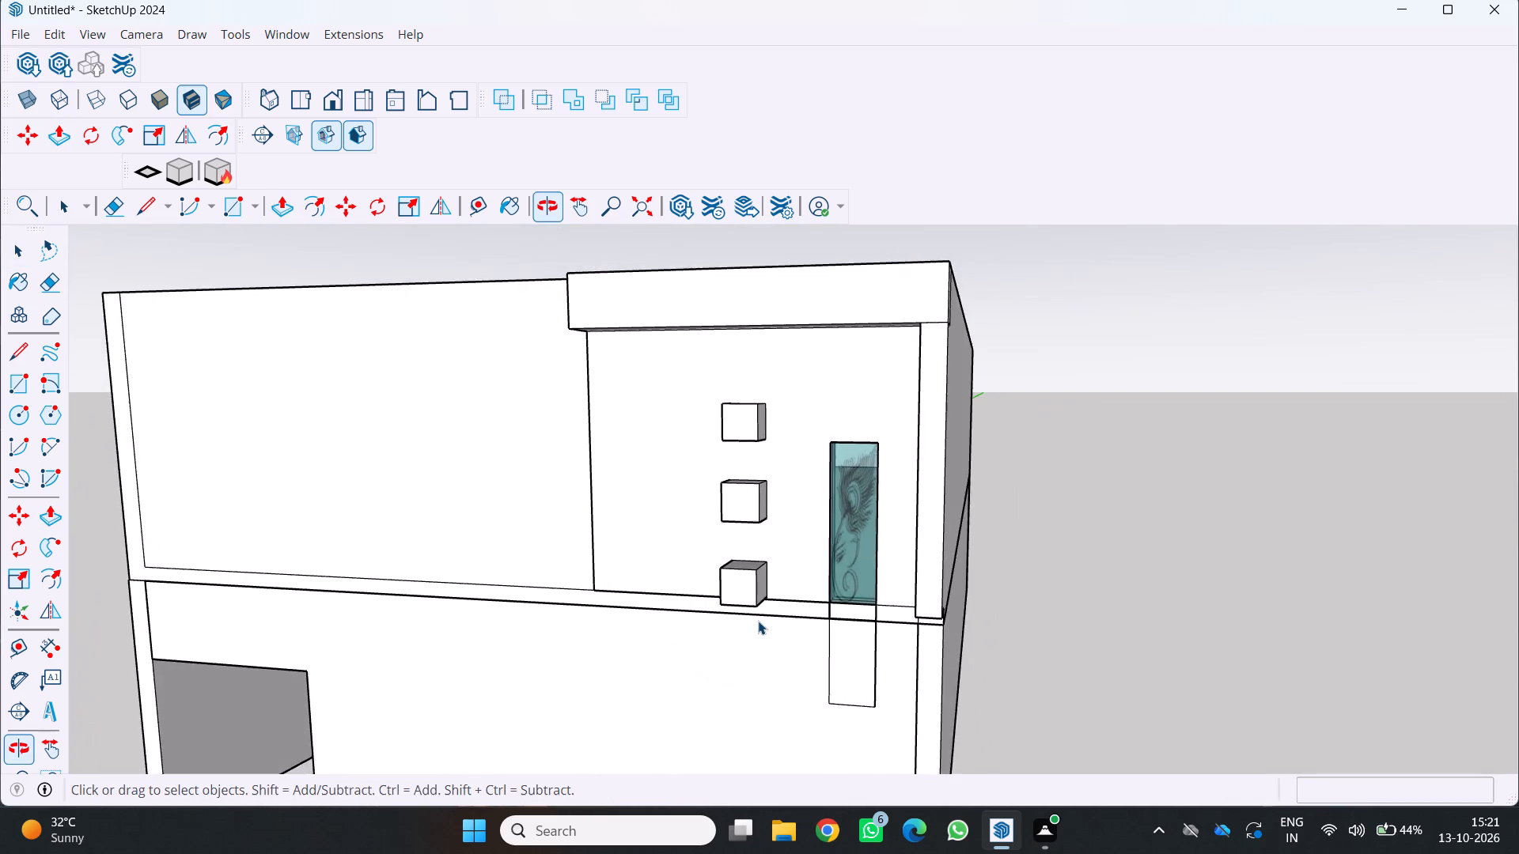
pyautogui.scroll(6, 758, 621)
pyautogui.moveTo(741, 603); pyautogui.dragTo(715, 557, button='middle')
pyautogui.scroll(2, 725, 547)
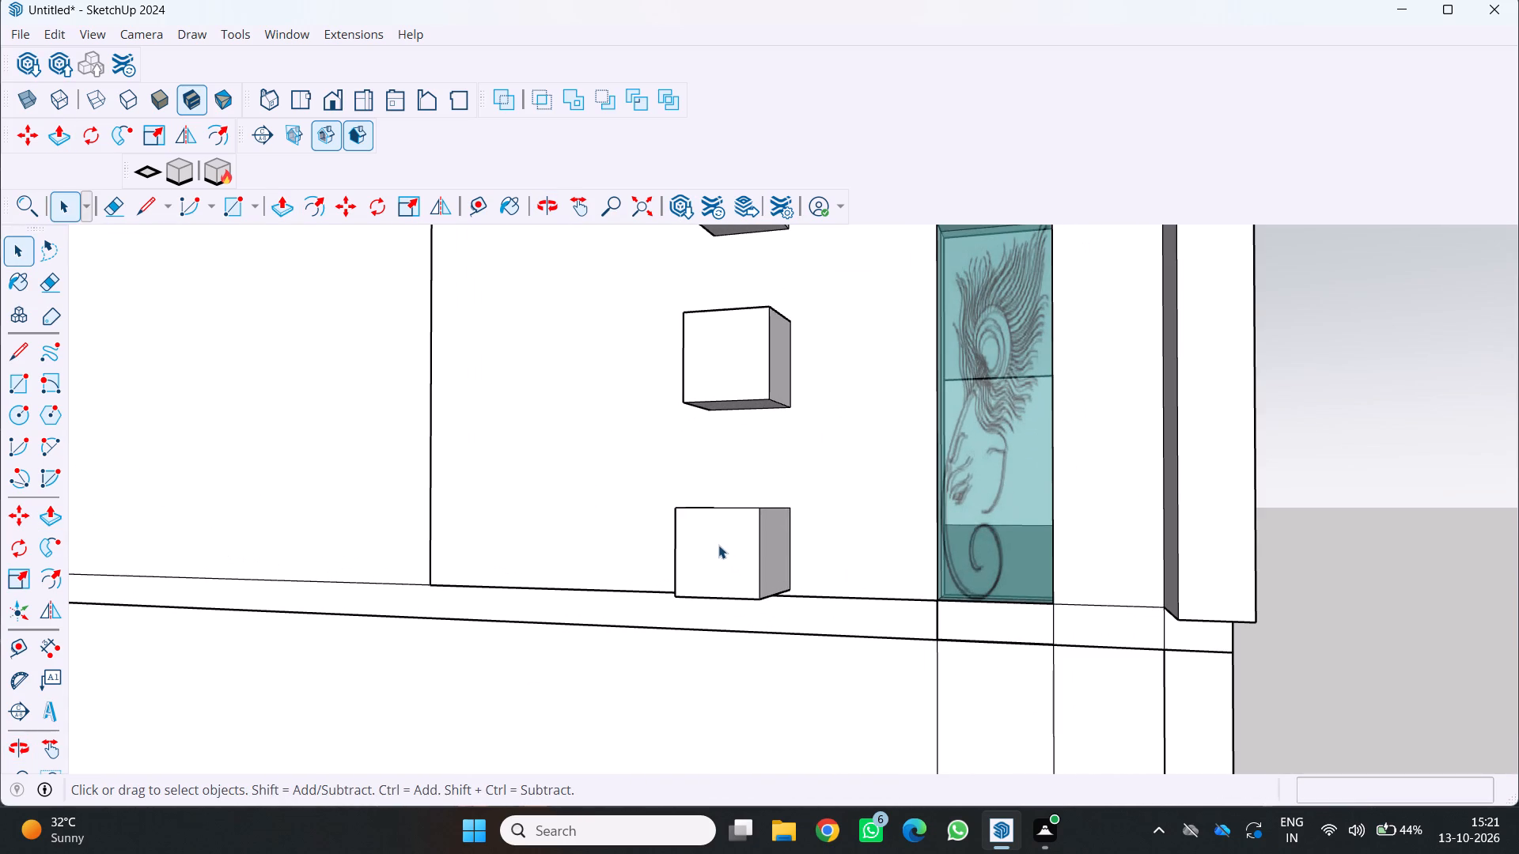
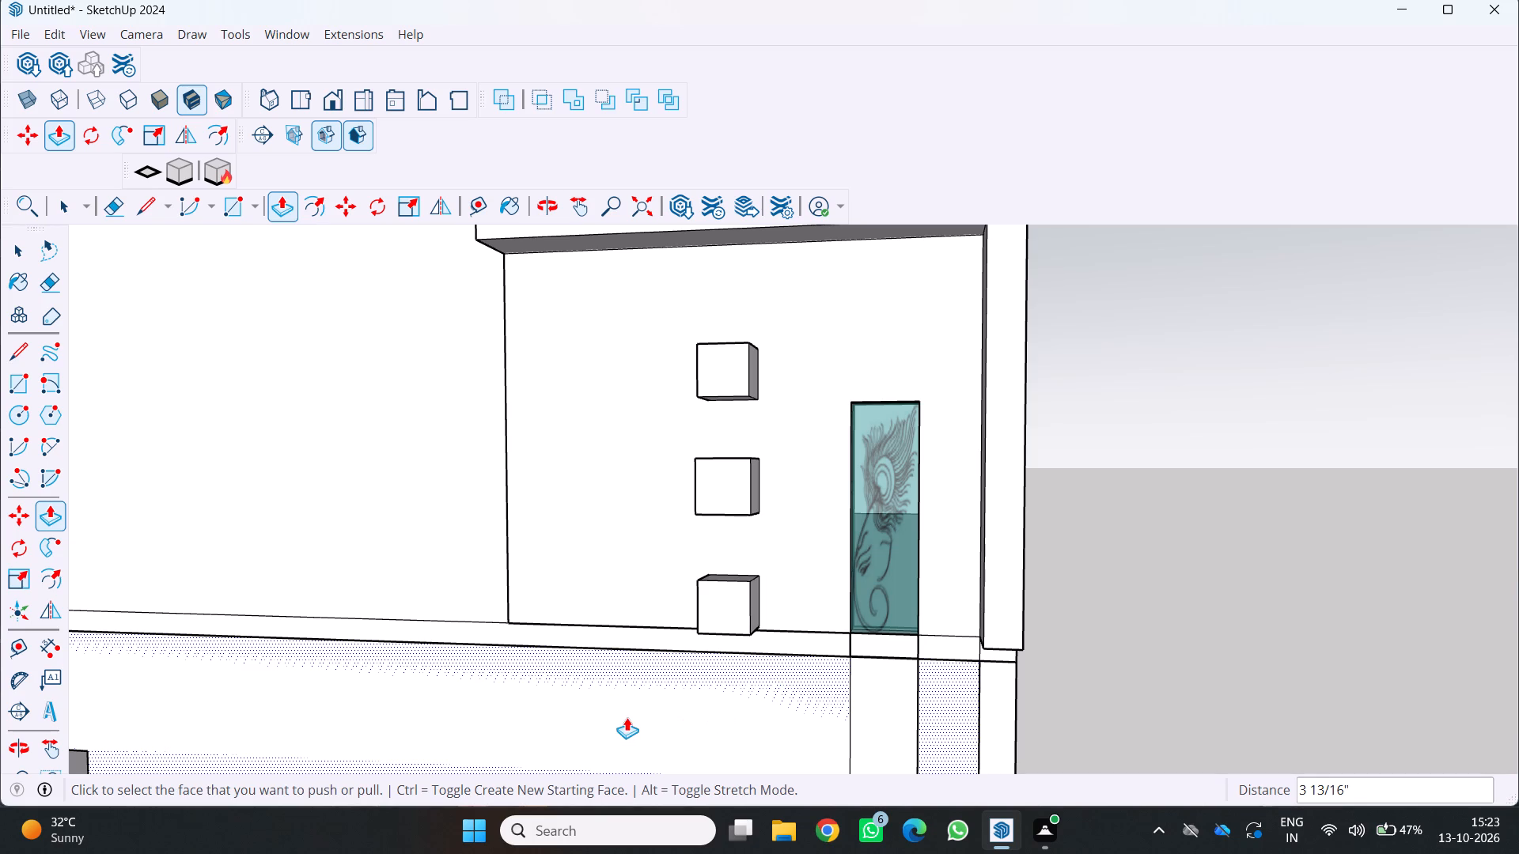
# Examine the house front and the column of three small square blocks beside the glass window.
pyautogui.scroll(-1, 703, 777)
pyautogui.moveTo(699, 776); pyautogui.dragTo(806, 793, button='middle')
pyautogui.scroll(-6, 810, 792)
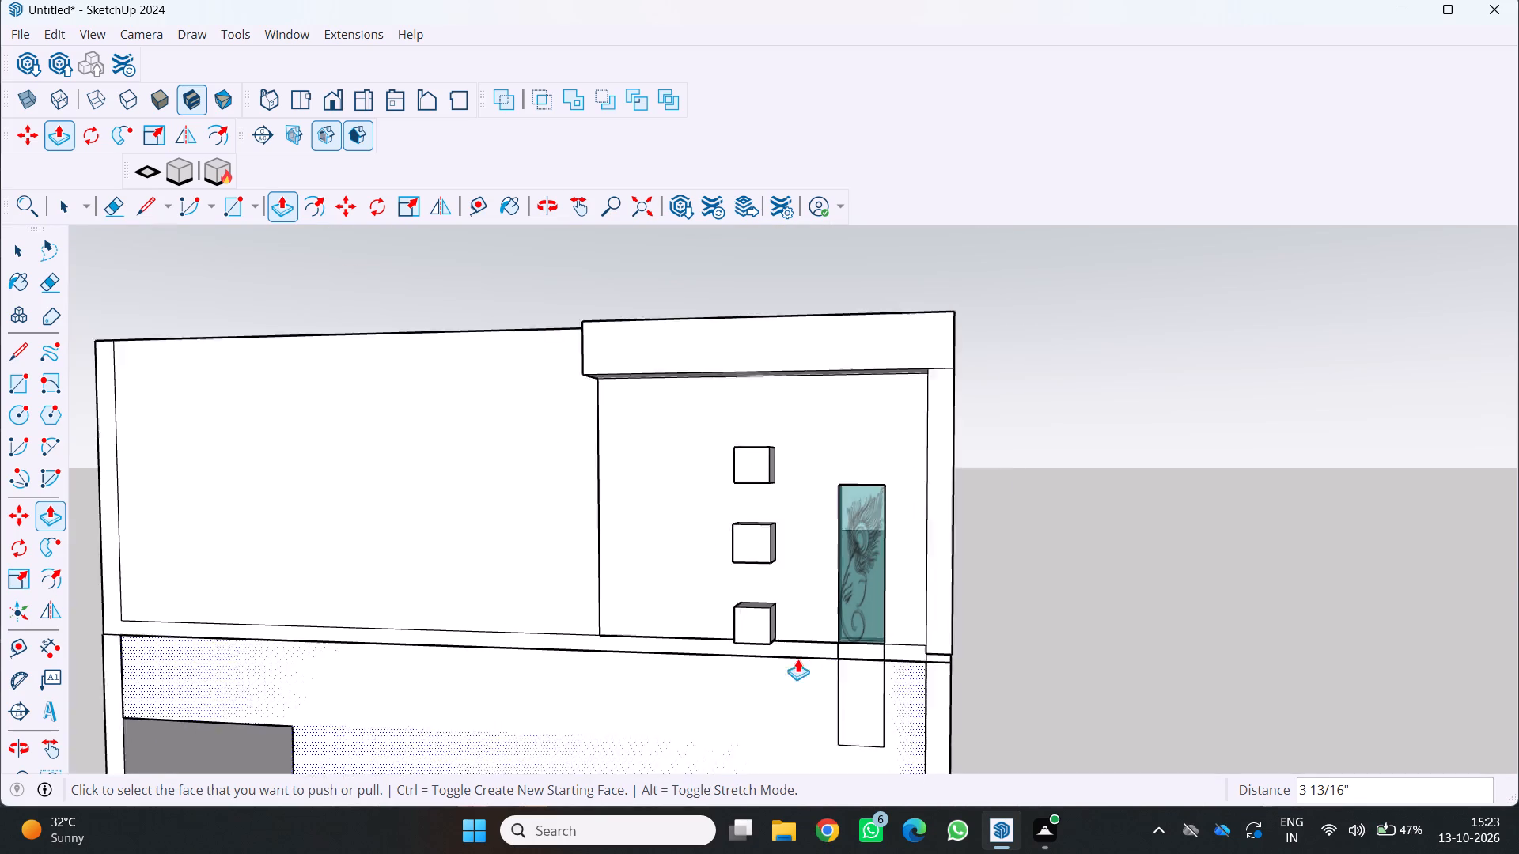
pyautogui.moveTo(791, 654); pyautogui.dragTo(822, 671, button='middle')
pyautogui.moveTo(824, 671); pyautogui.dragTo(836, 680, button='middle')
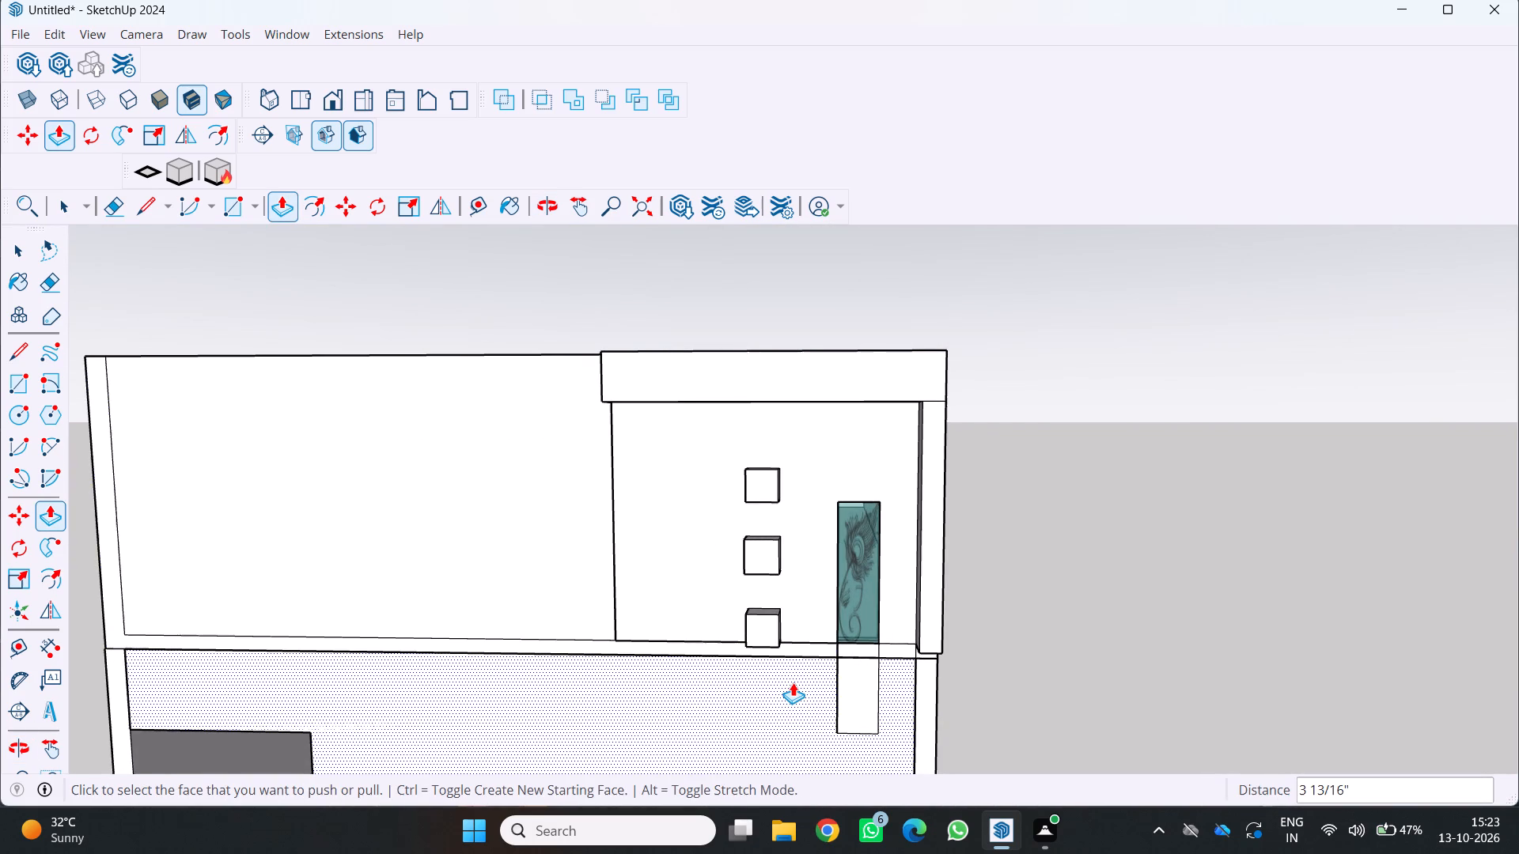
pyautogui.scroll(-1, 875, 592)
pyautogui.moveTo(964, 598); pyautogui.dragTo(967, 591, button='middle')
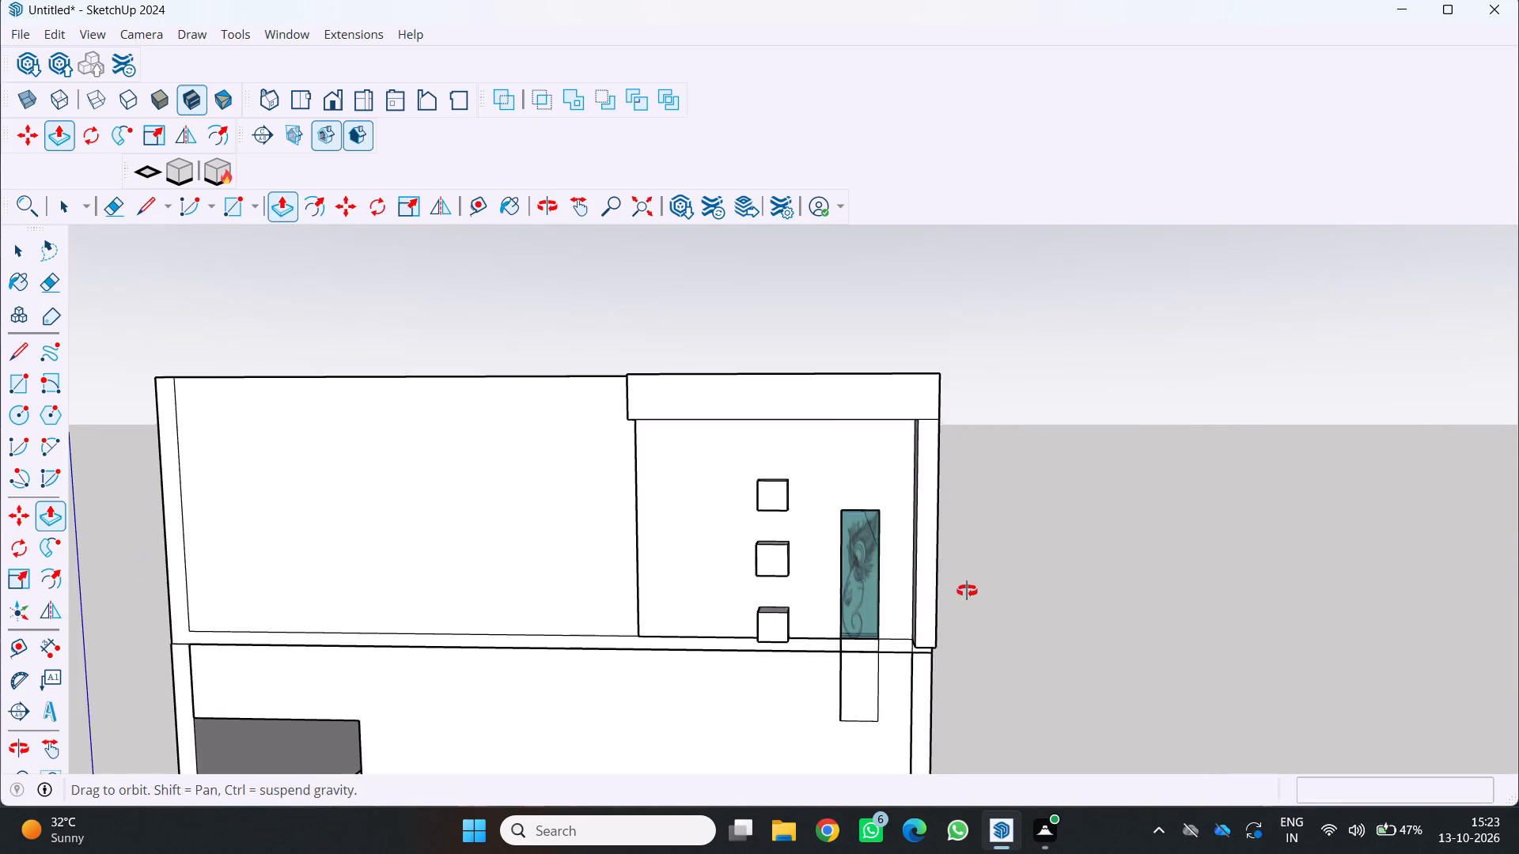
pyautogui.moveTo(967, 591); pyautogui.dragTo(1054, 489, button='middle')
pyautogui.scroll(-5, 1110, 502)
pyautogui.moveTo(1075, 581); pyautogui.dragTo(960, 677, button='middle')
pyautogui.scroll(4, 955, 669)
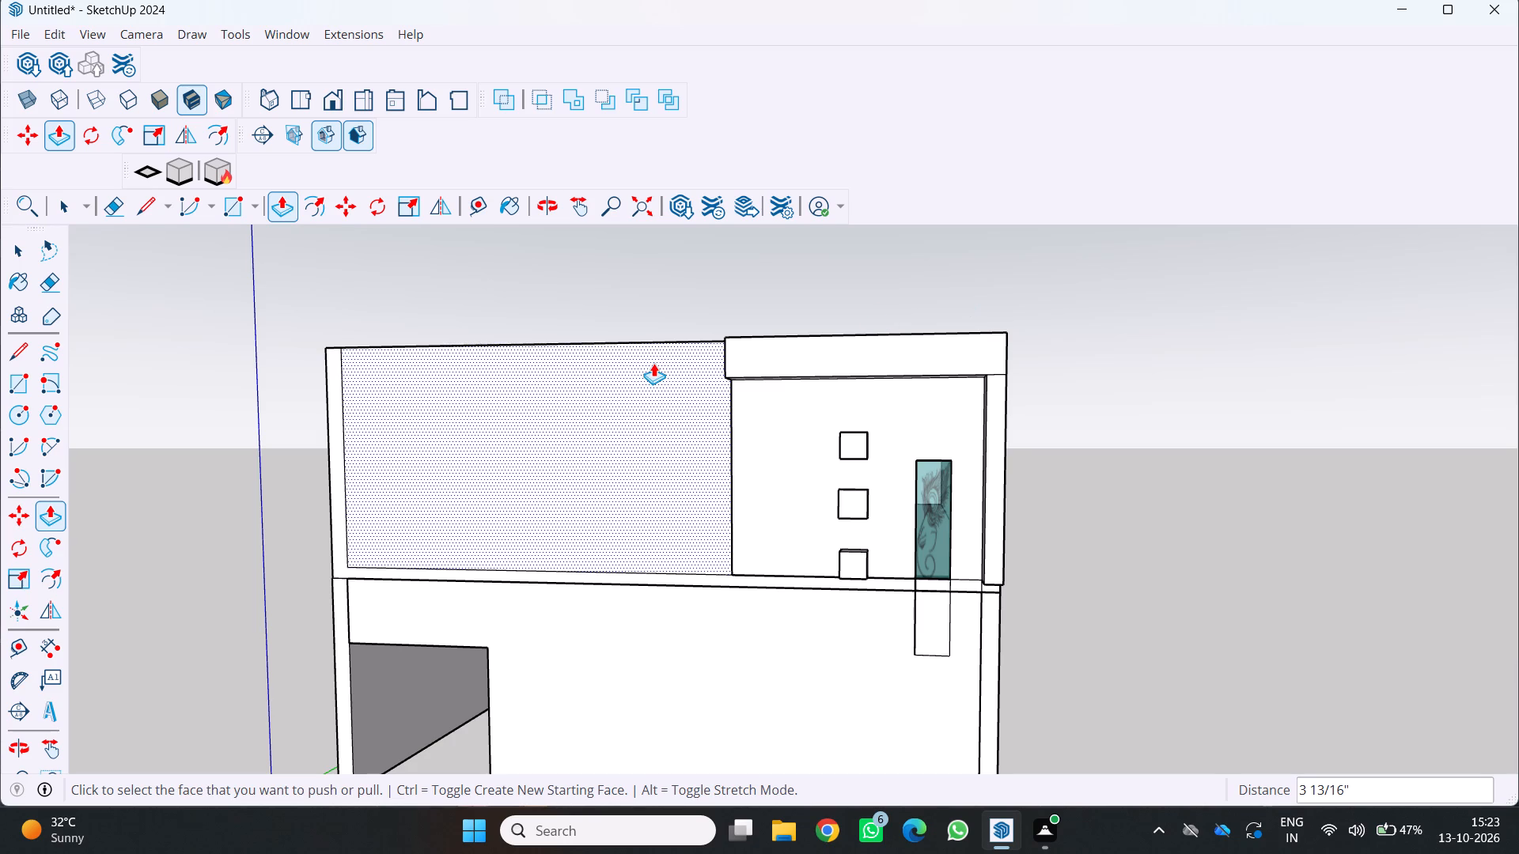
pyautogui.scroll(-2, 787, 293)
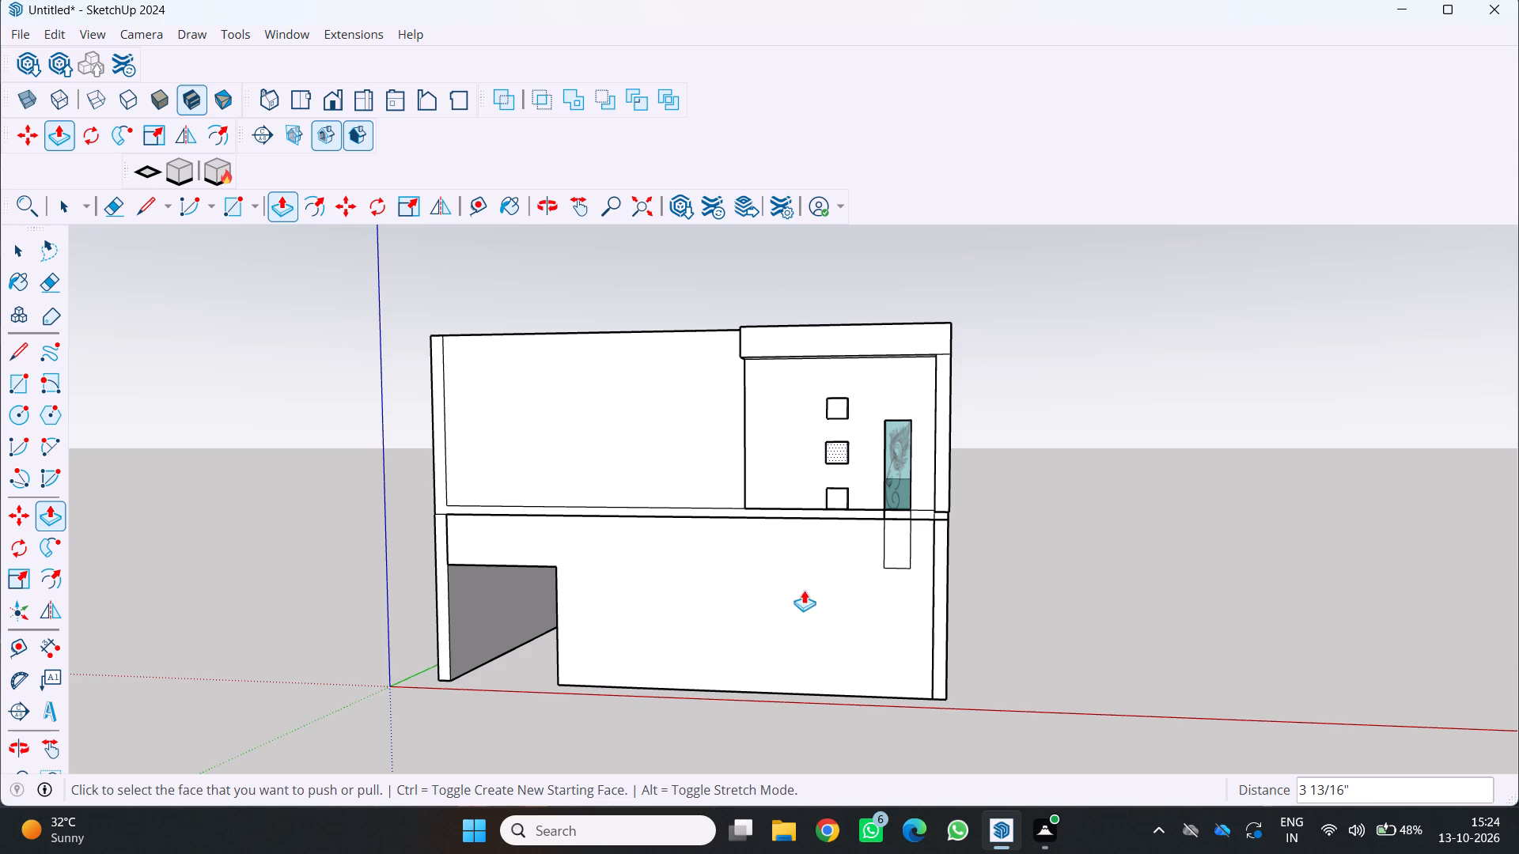
pyautogui.moveTo(881, 540); pyautogui.dragTo(926, 581, button='middle')
pyautogui.scroll(-1, 926, 581)
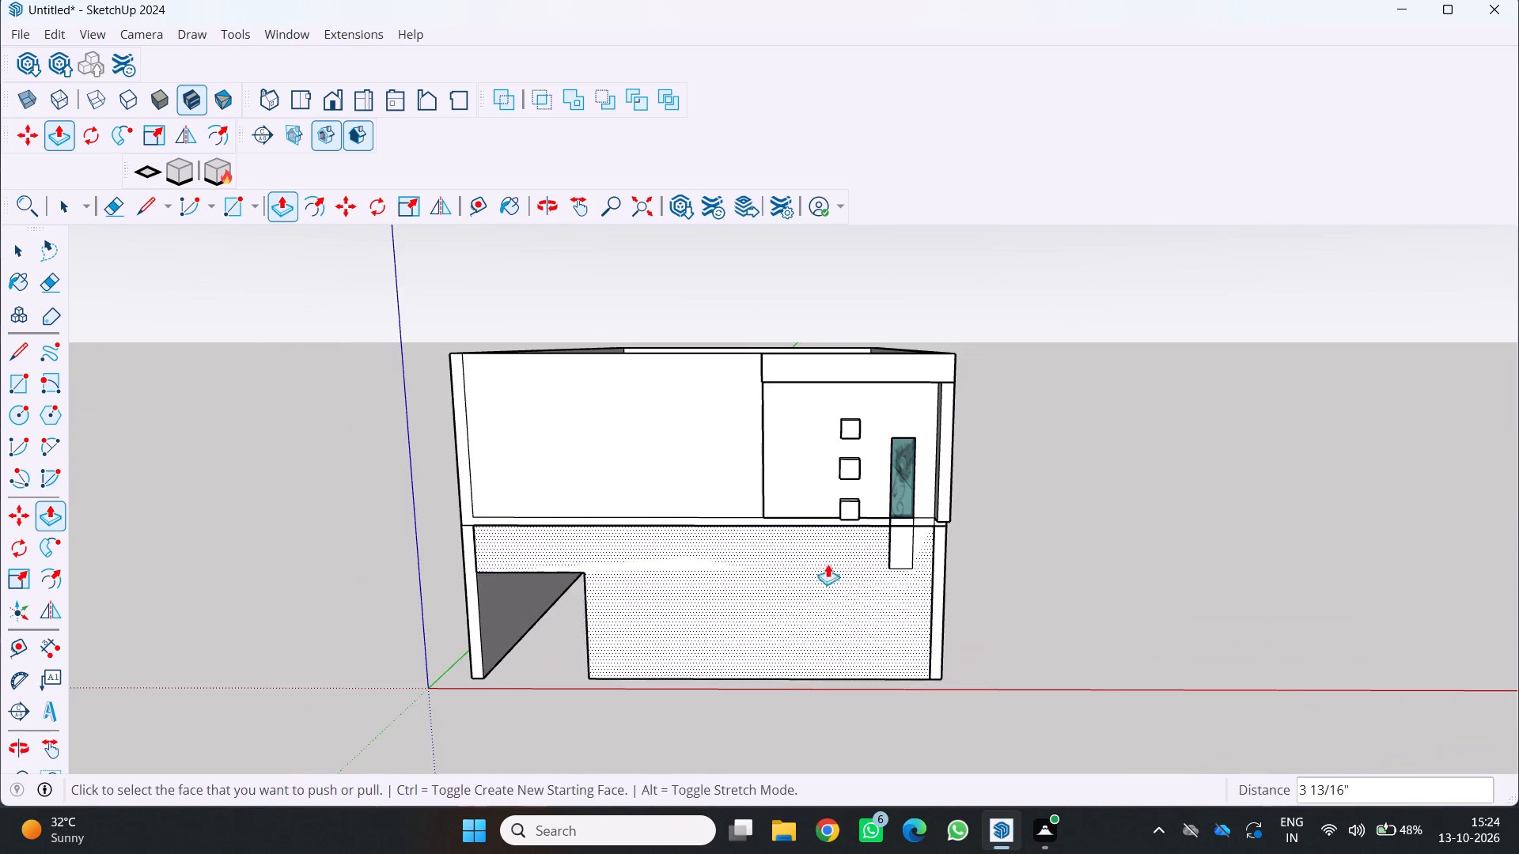
# Push/Pull the lowest block's front face about 2 7/16" further back toward the upper front wall.
pyautogui.scroll(2, 797, 493)
pyautogui.moveTo(866, 505); pyautogui.dragTo(665, 553, button='middle')
pyautogui.scroll(3, 787, 527)
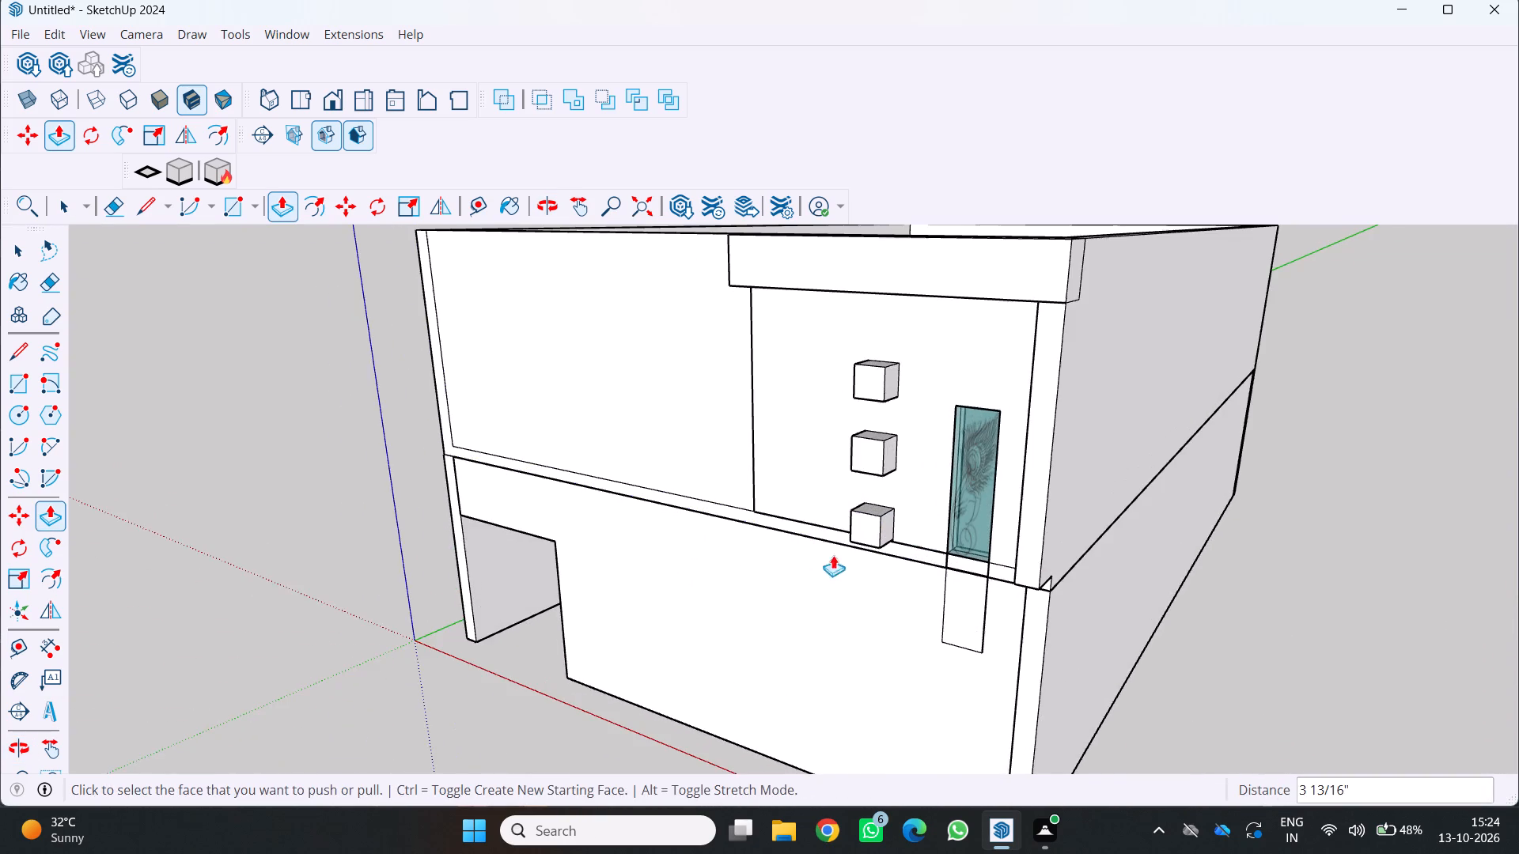
pyautogui.moveTo(840, 562); pyautogui.dragTo(621, 574, button='middle')
pyautogui.scroll(1, 621, 574)
pyautogui.scroll(-1, 699, 598)
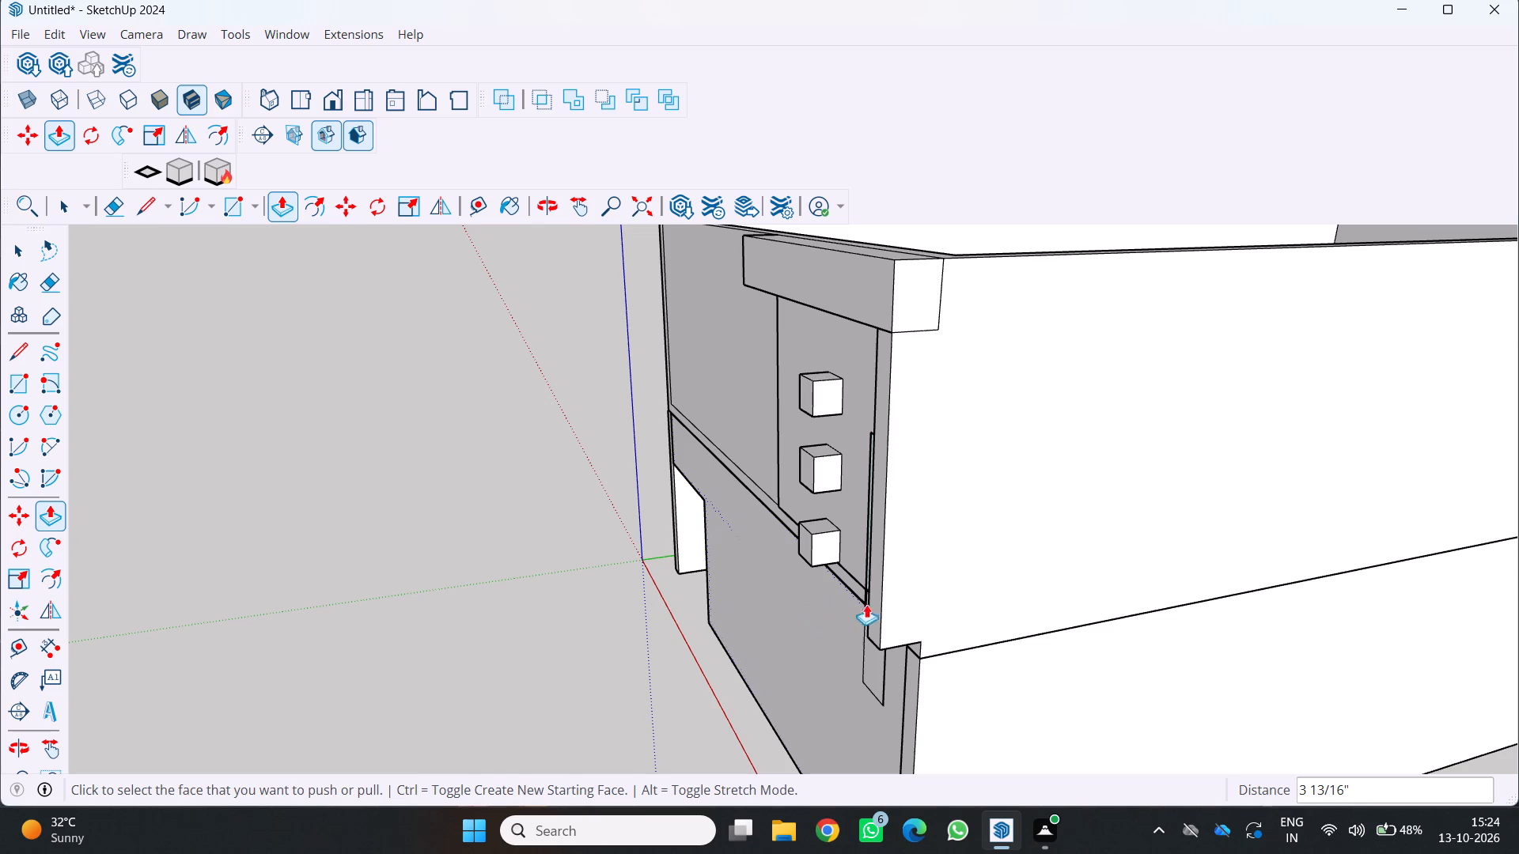
pyautogui.click(808, 537)
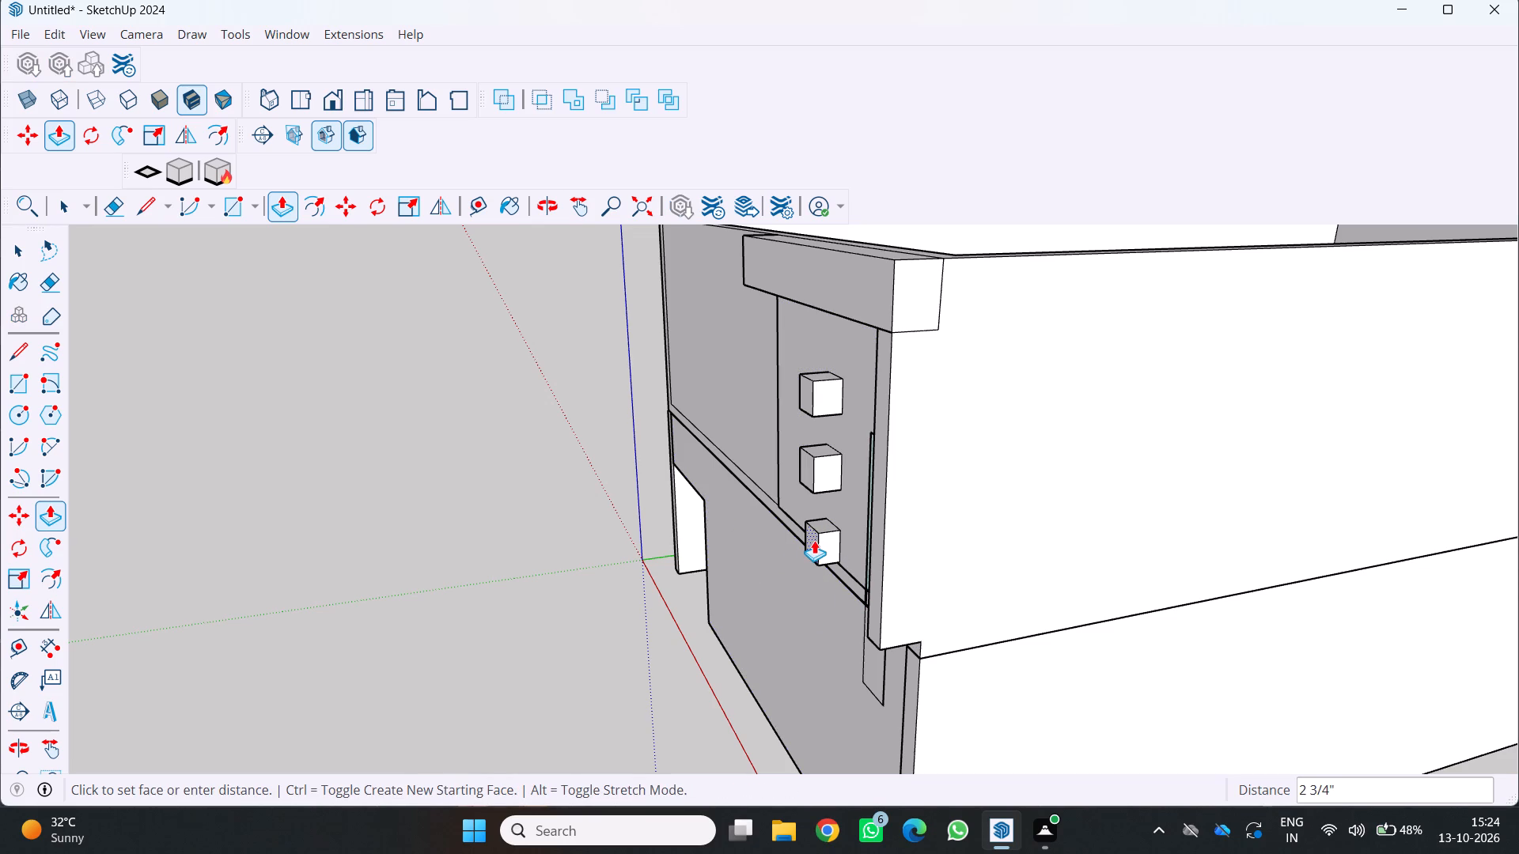
pyautogui.click(813, 540)
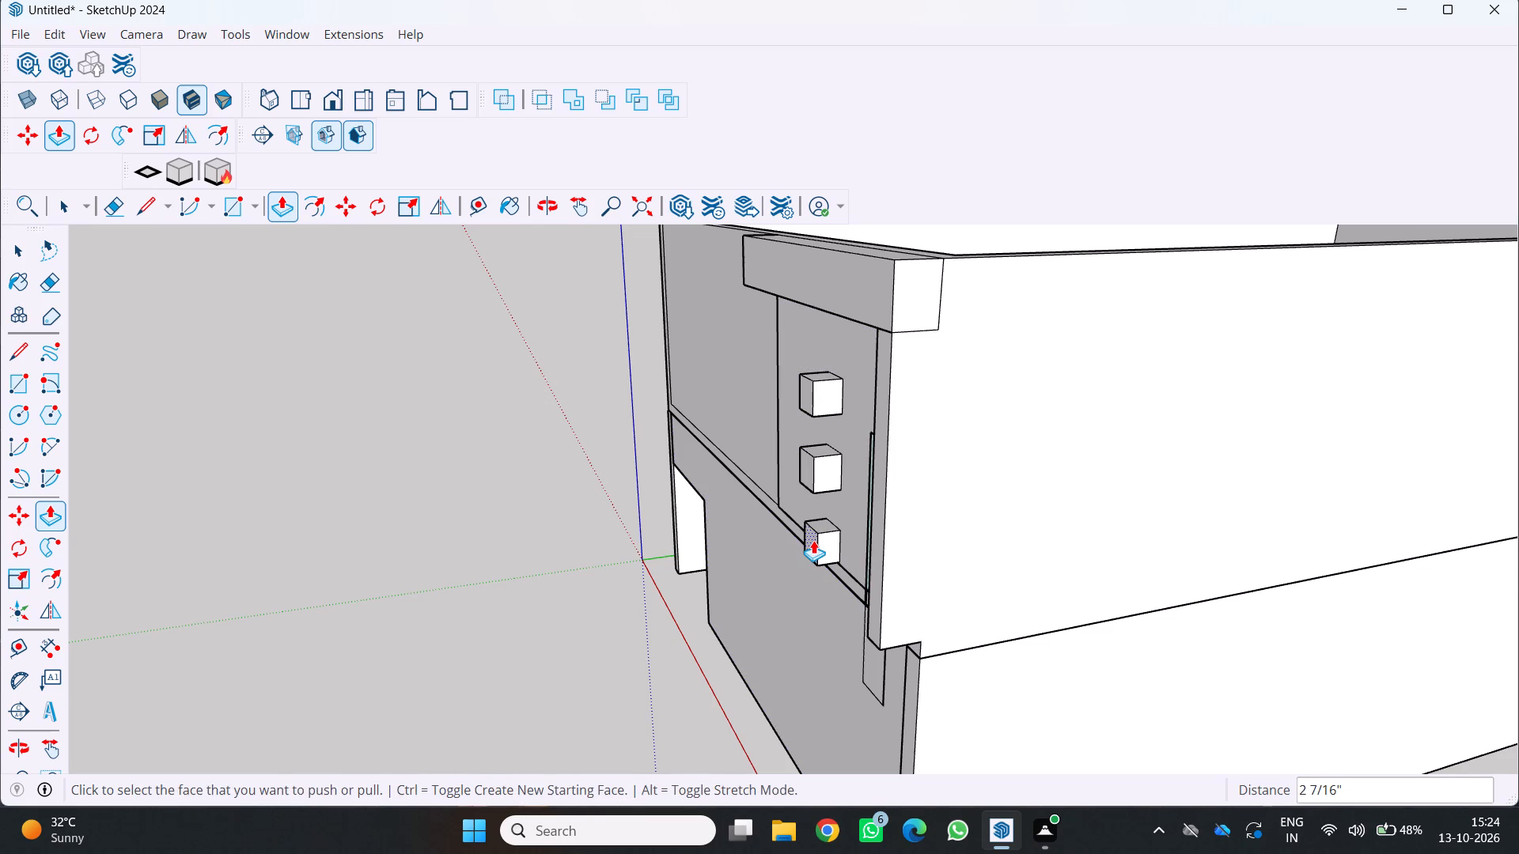
# Inspect the whole house from the side and front, checking the three blocks and the ground-floor opening.
pyautogui.scroll(-2, 735, 565)
pyautogui.moveTo(744, 569); pyautogui.dragTo(835, 572, button='middle')
pyautogui.scroll(-2, 534, 628)
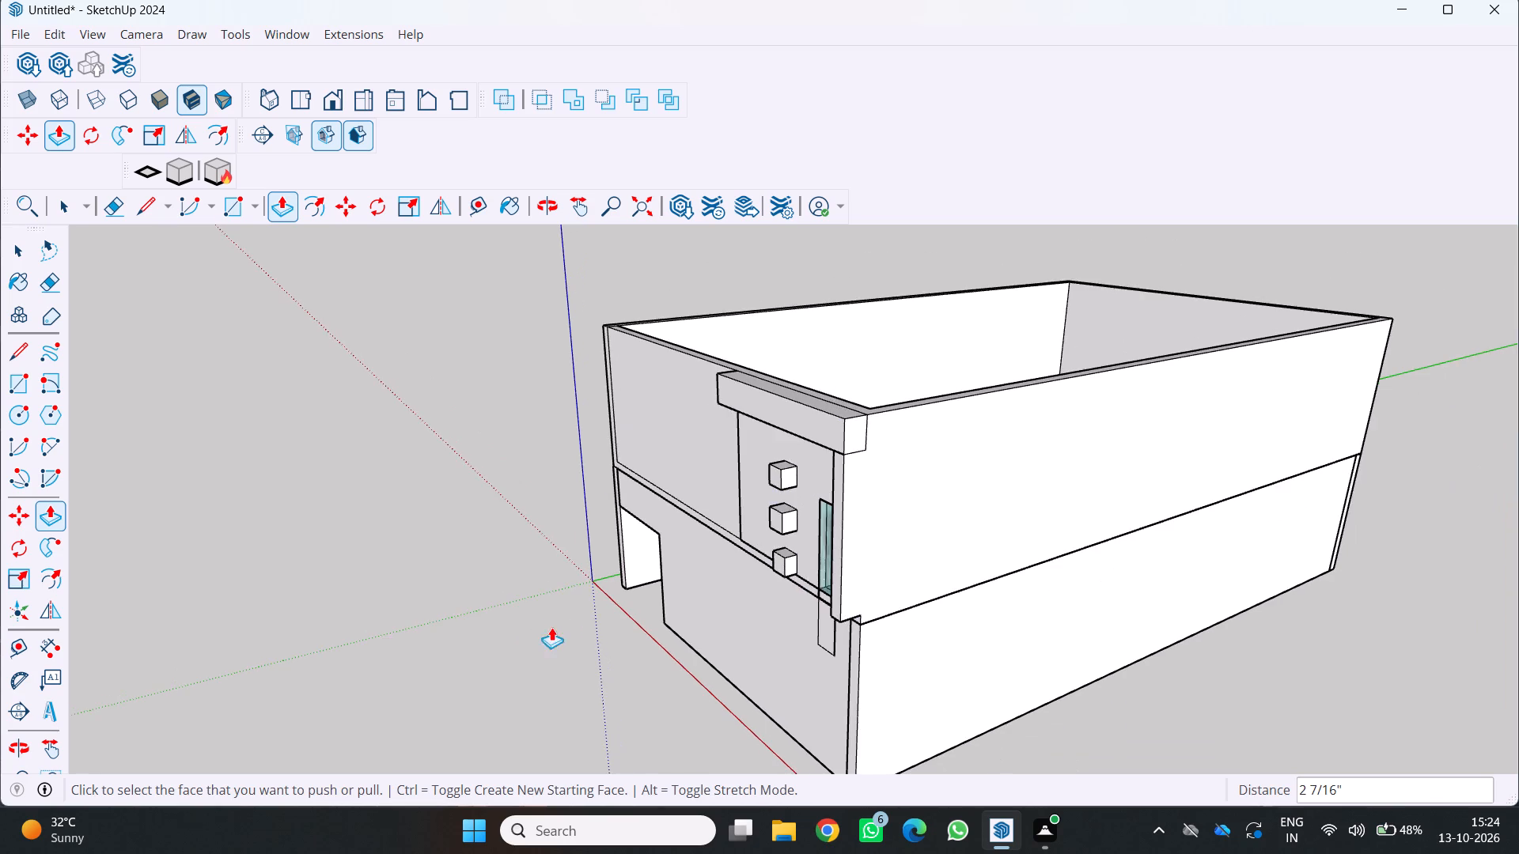
pyautogui.moveTo(568, 621); pyautogui.dragTo(739, 565, button='middle')
pyautogui.press('space')
pyautogui.click(376, 644)
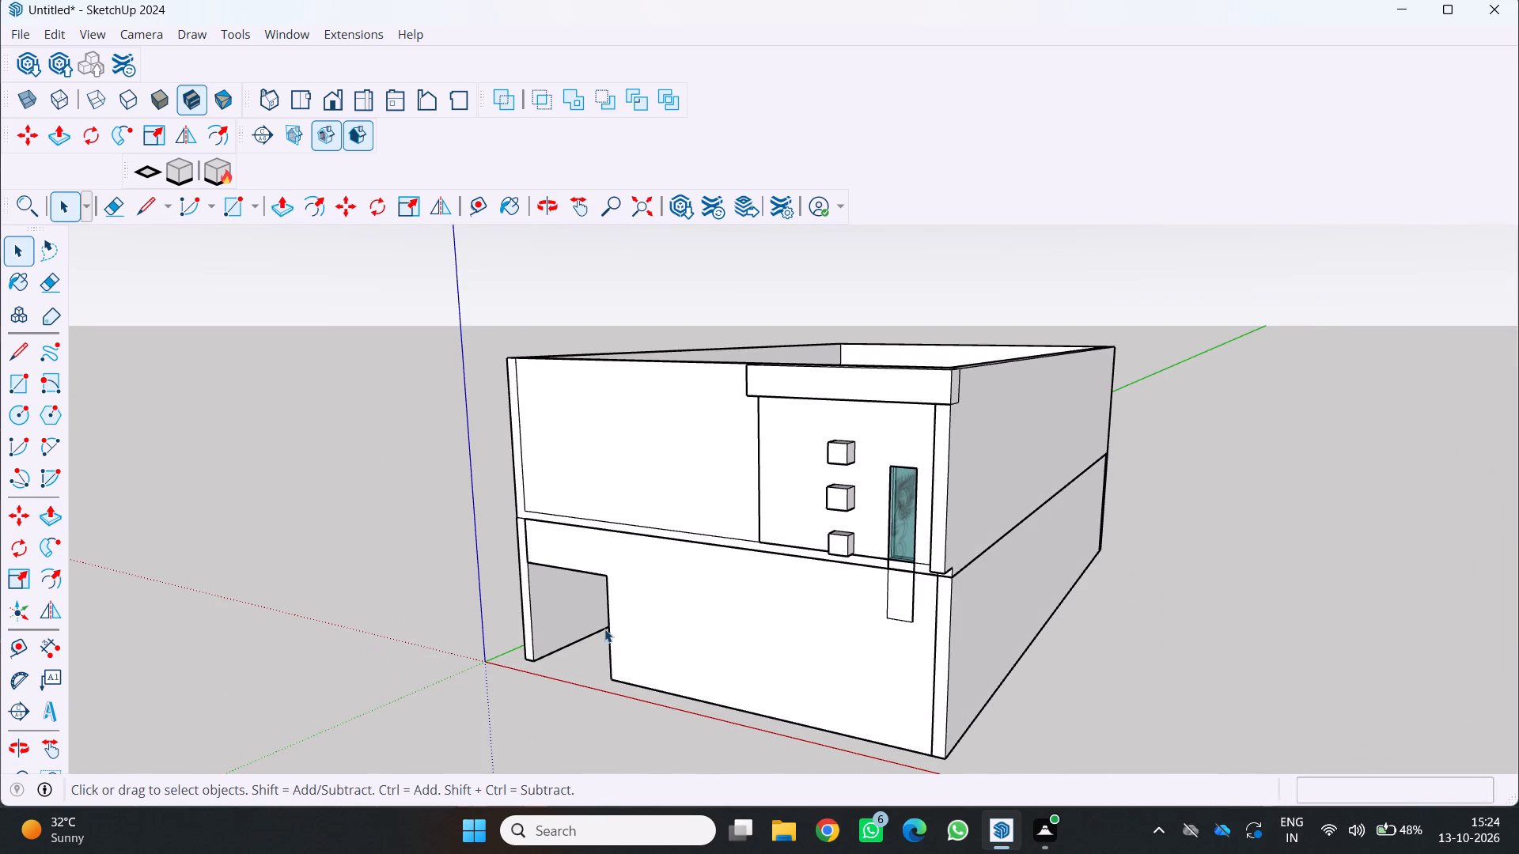
pyautogui.moveTo(675, 608); pyautogui.dragTo(801, 542, button='middle')
pyautogui.scroll(3, 566, 688)
pyautogui.moveTo(563, 685); pyautogui.dragTo(612, 624, button='middle')
pyautogui.scroll(-1, 612, 624)
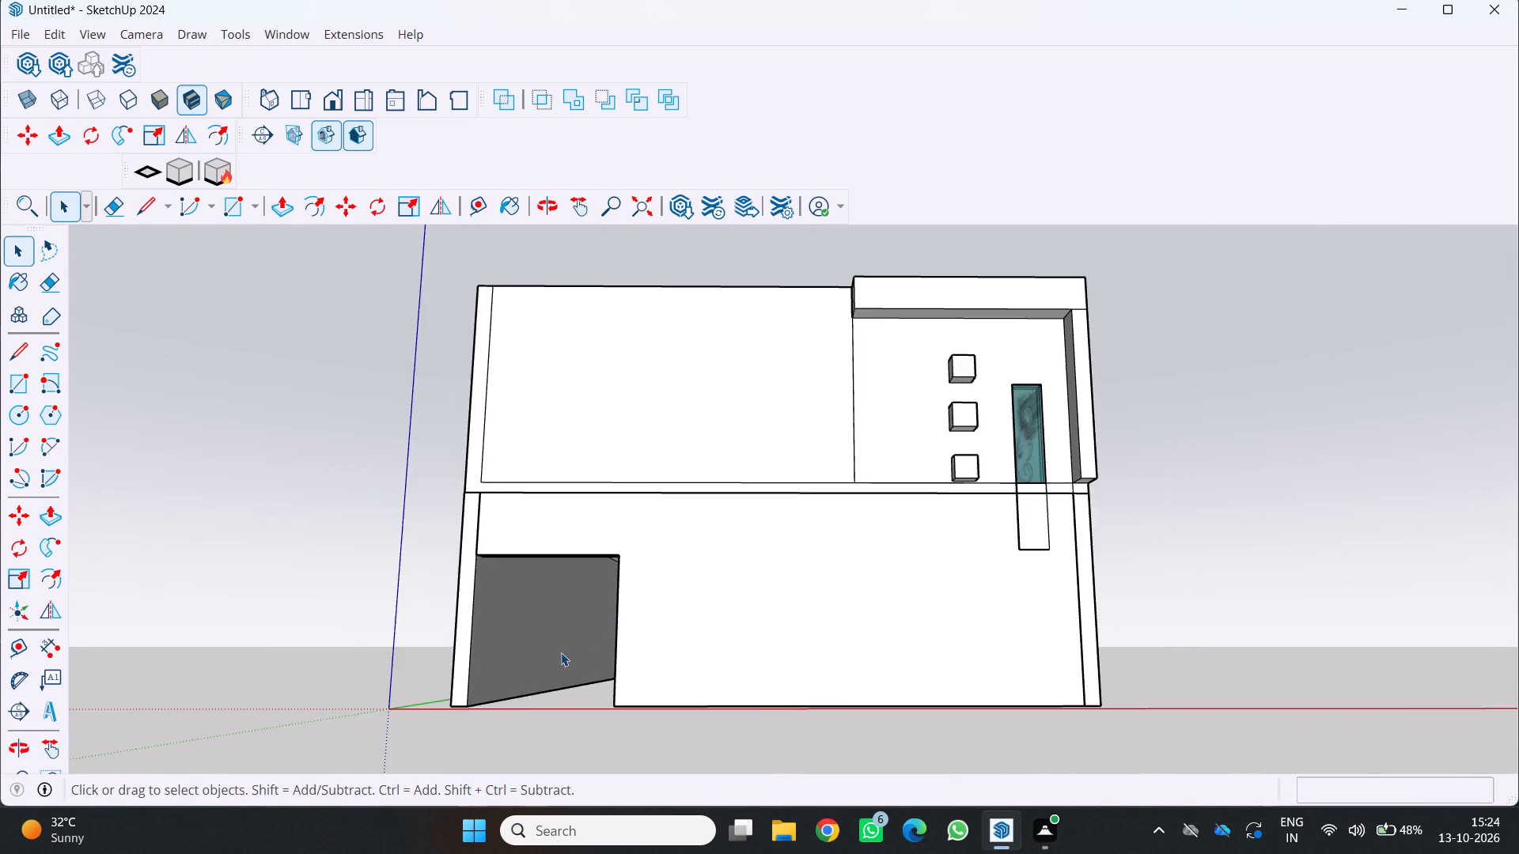
pyautogui.scroll(-2, 561, 652)
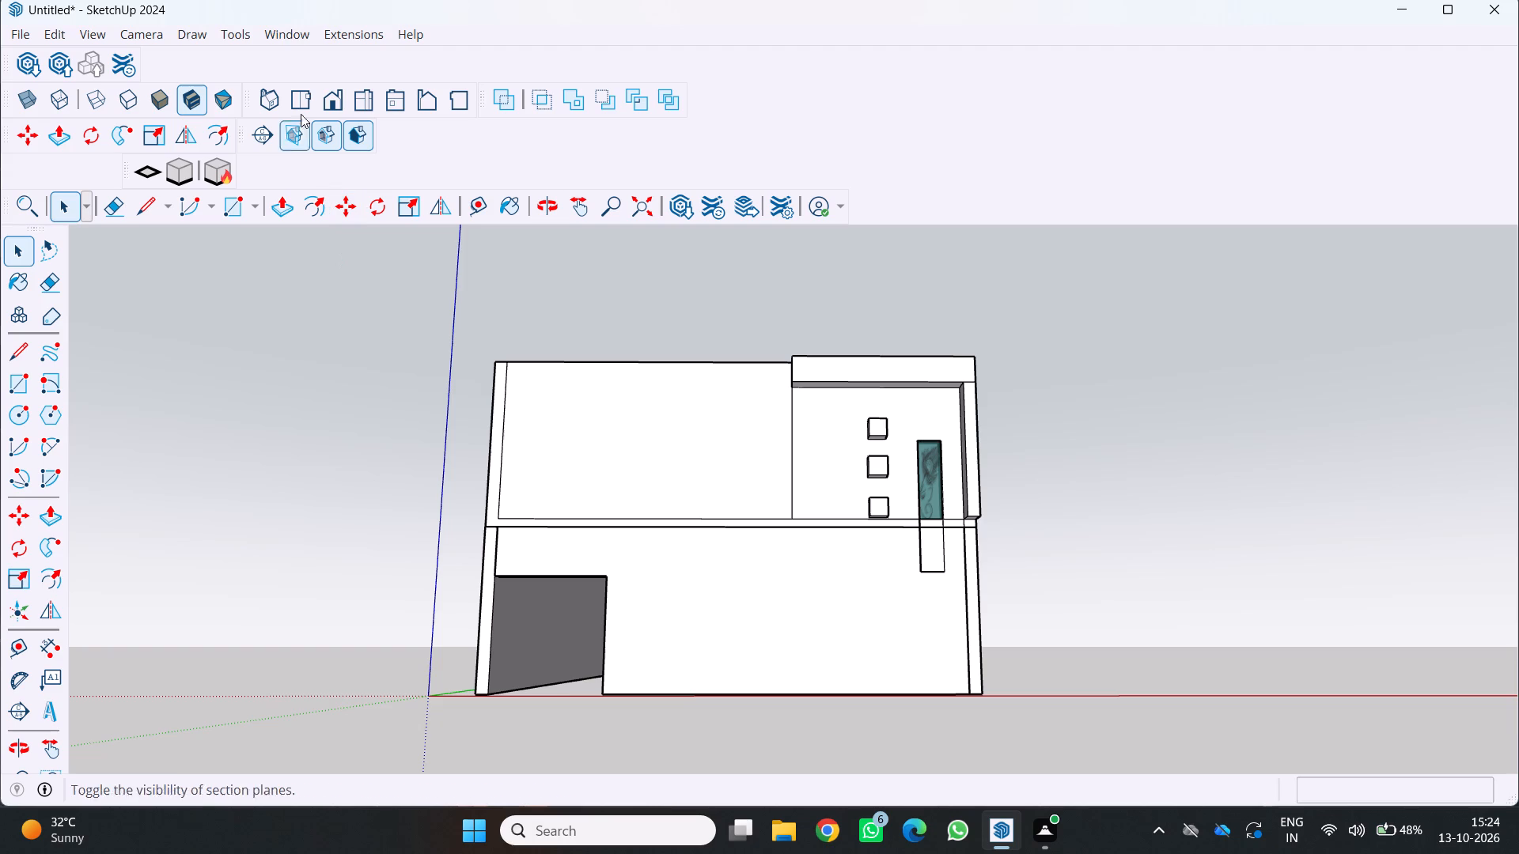
# Search the 3D Warehouse for "gate".
pyautogui.click(294, 40)
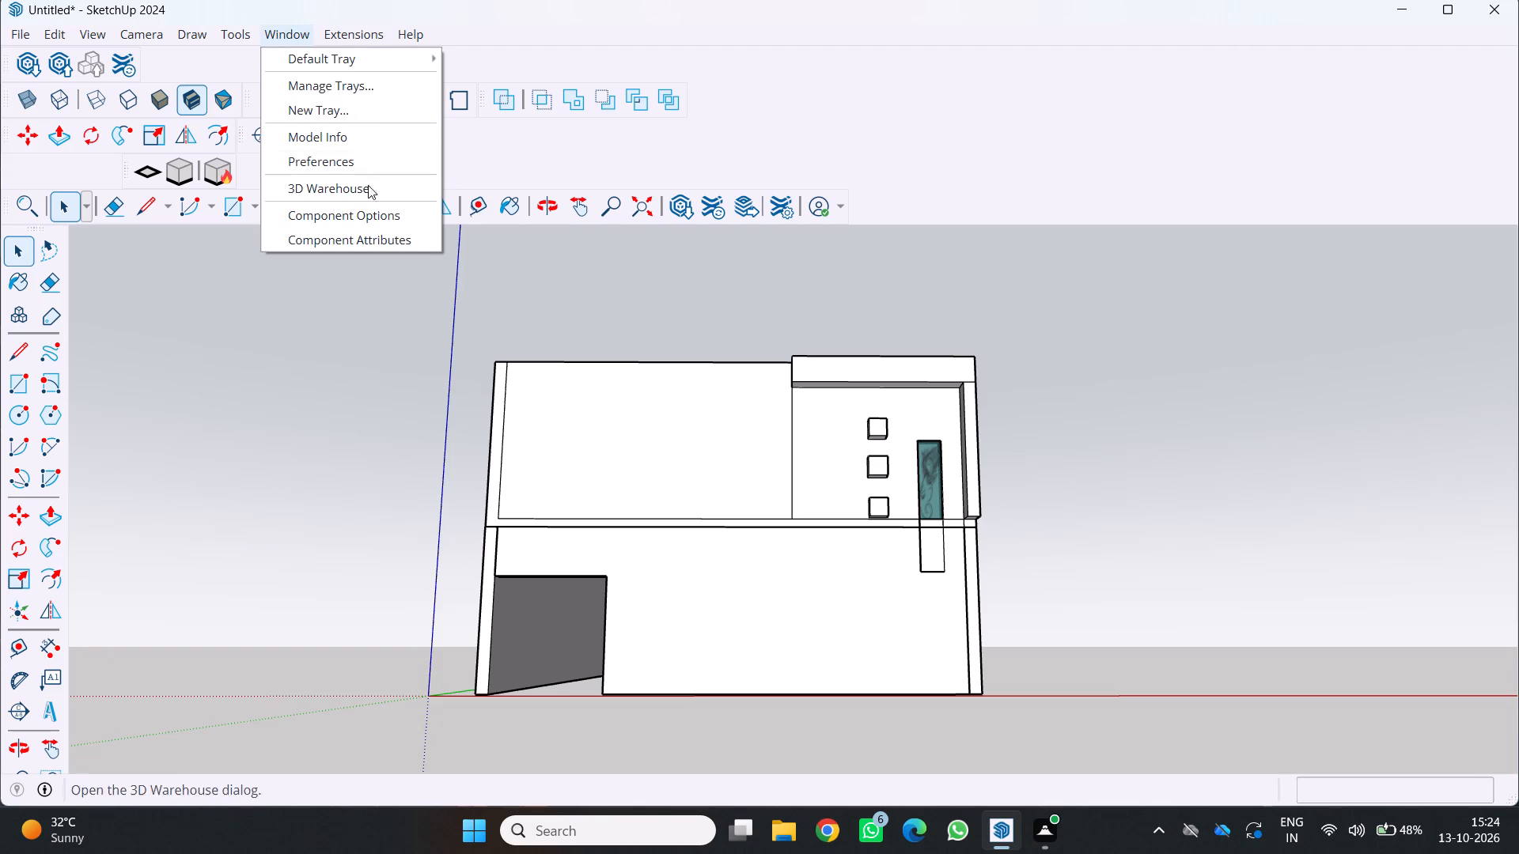
pyautogui.click(400, 191)
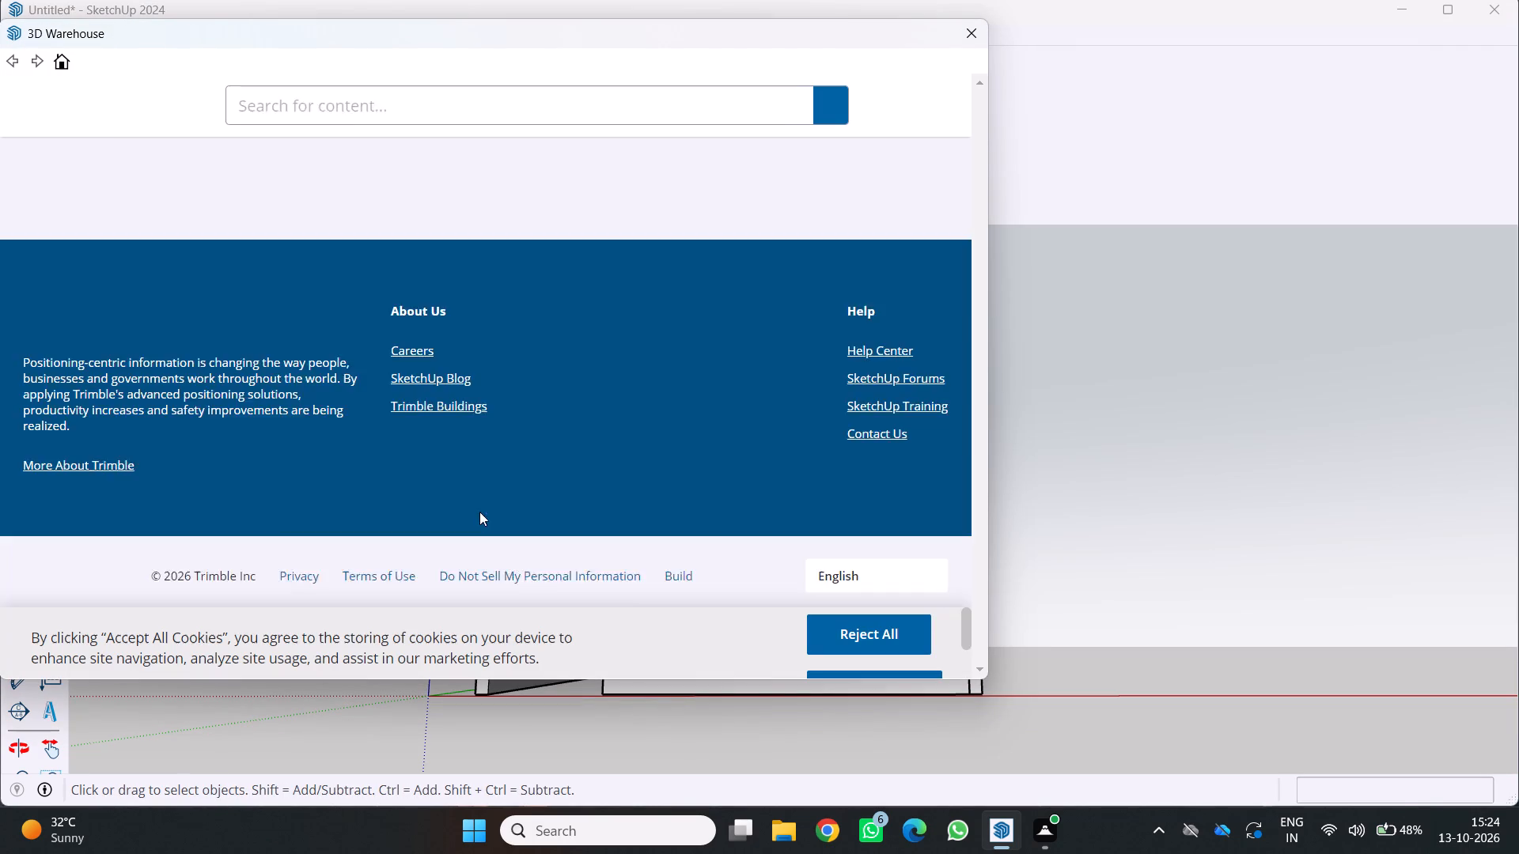
pyautogui.click(445, 111)
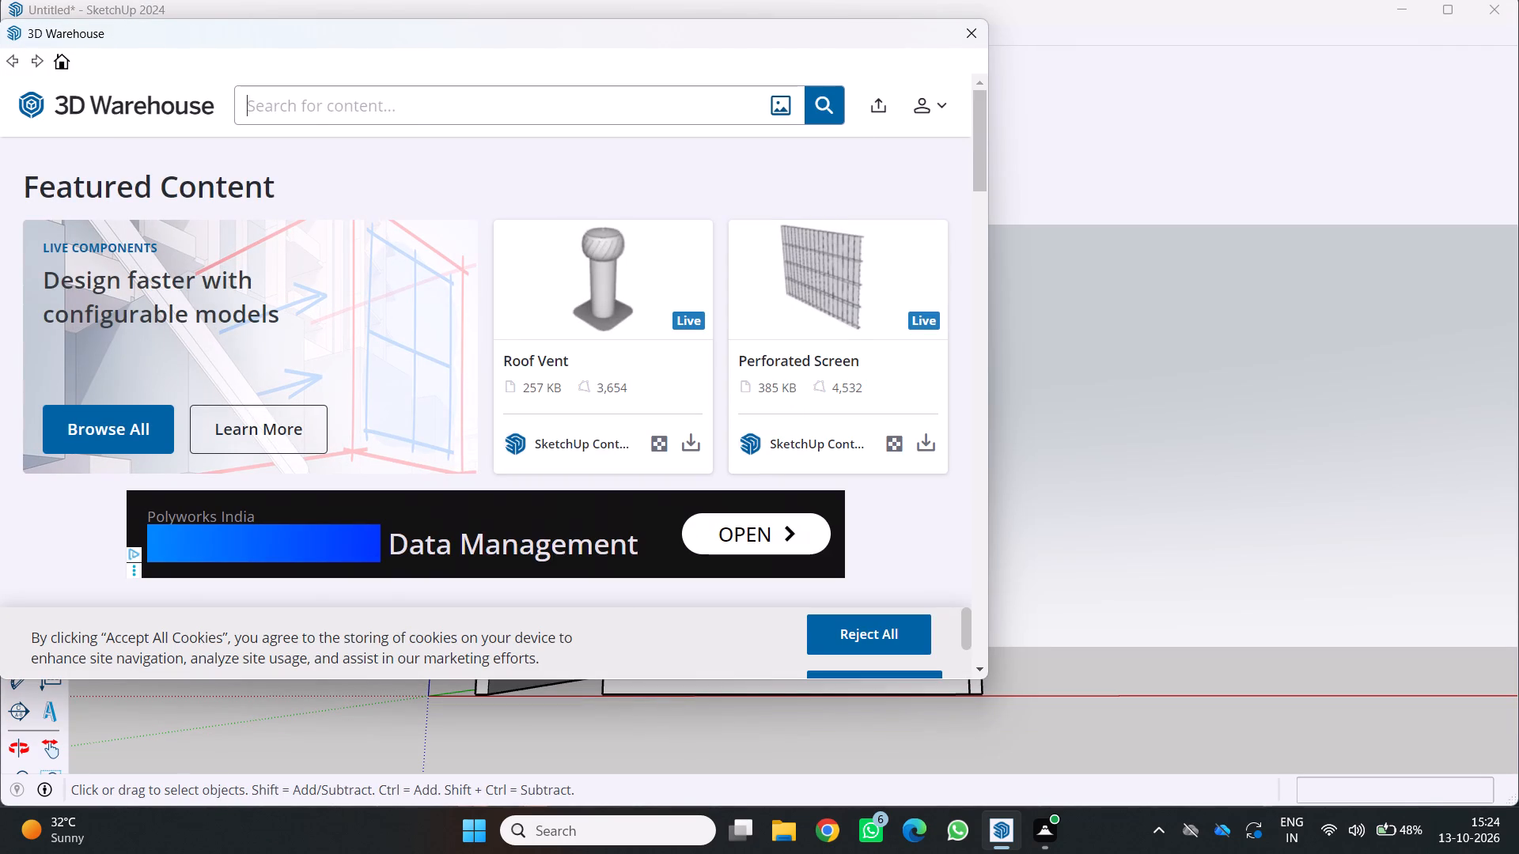
pyautogui.write('gate')
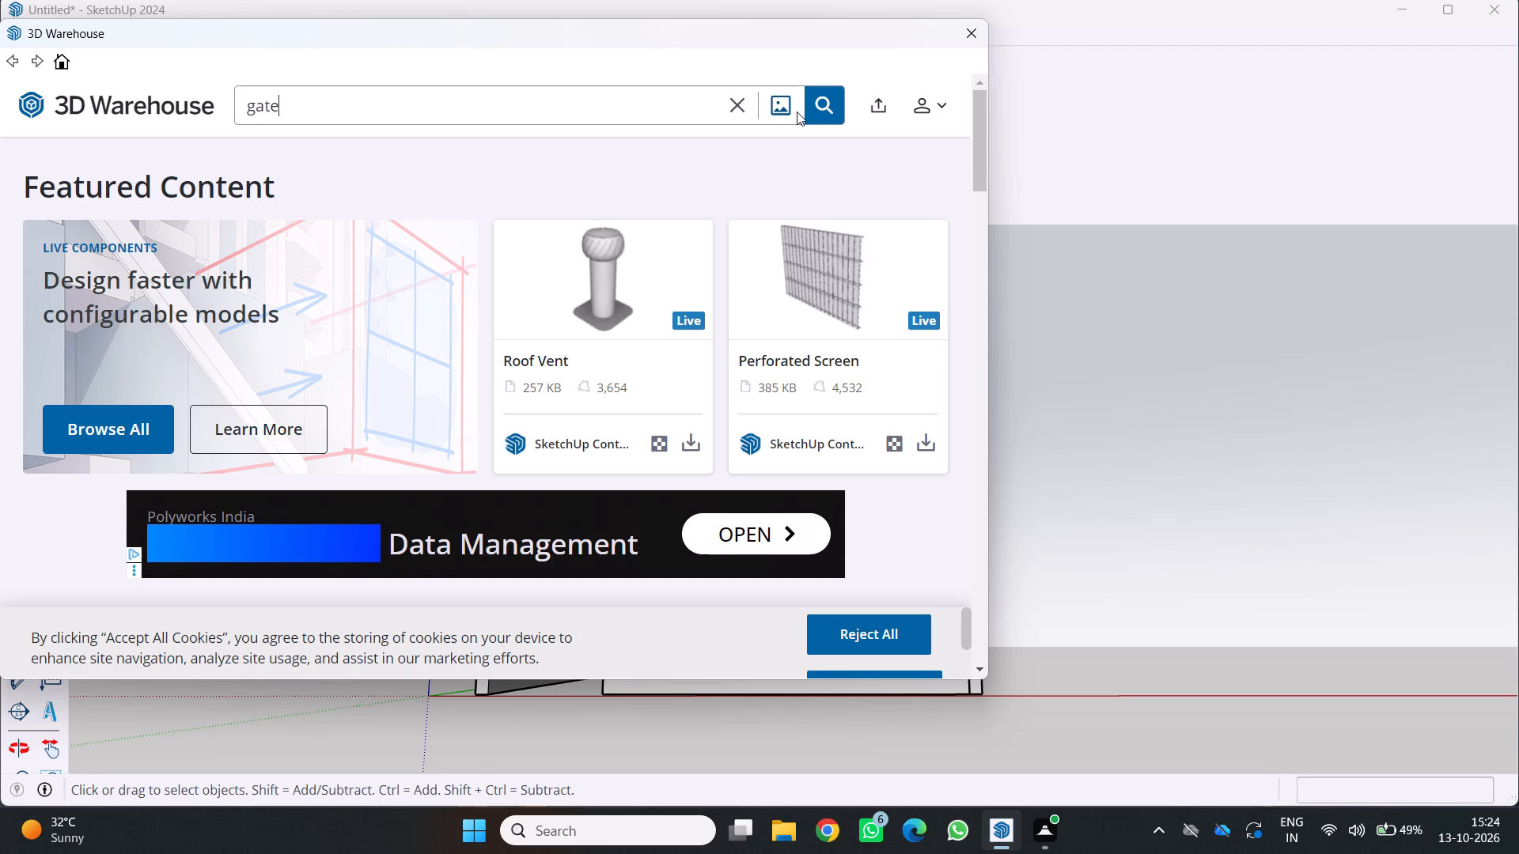
pyautogui.click(825, 108)
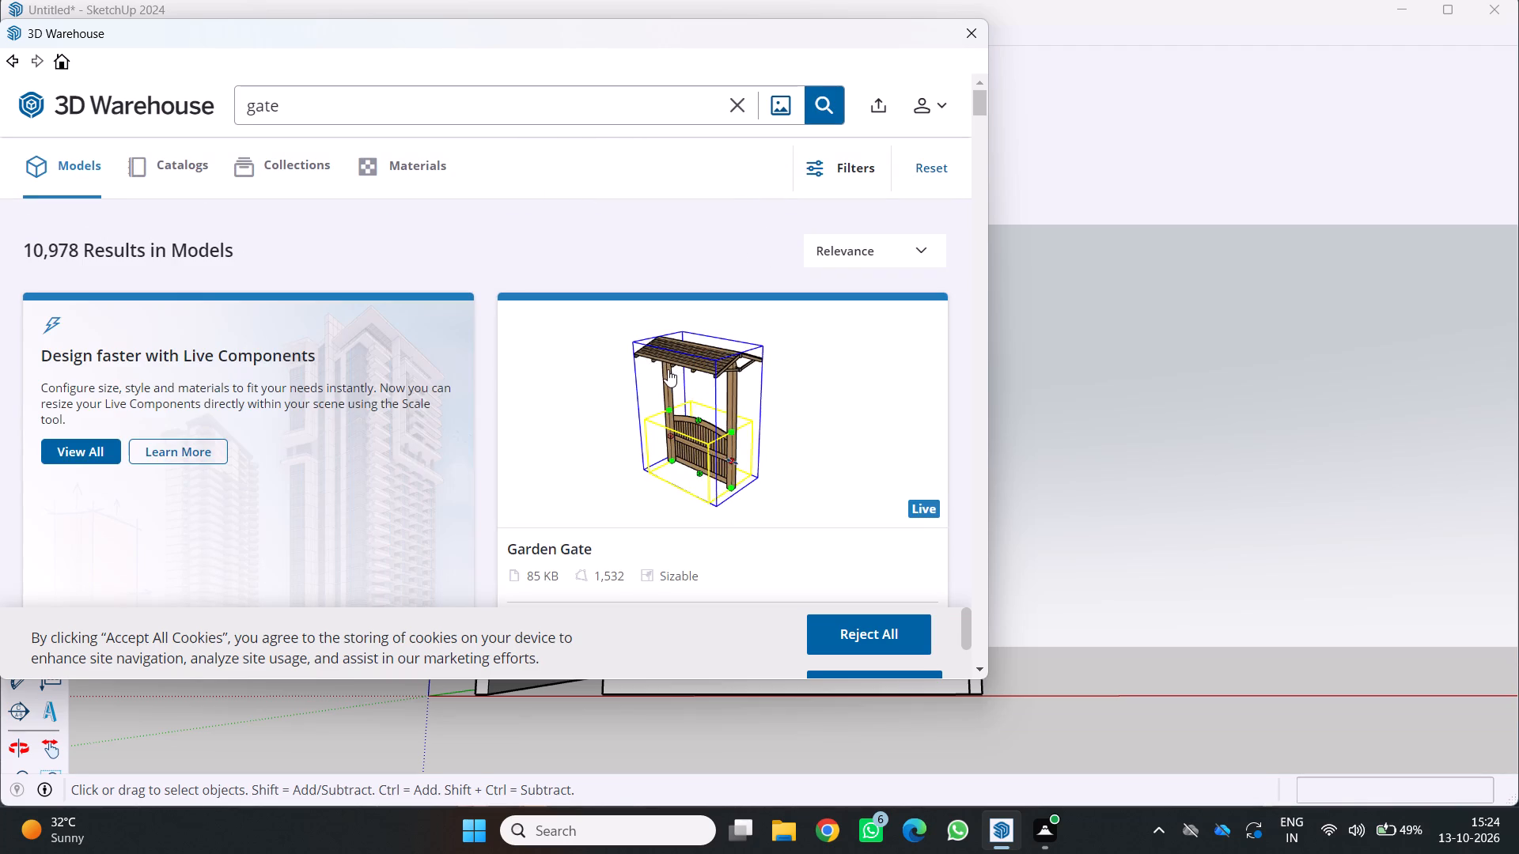
# Browse the "gate" model results through to the end of the loaded list, looking for a gate that suits the house front.
pyautogui.scroll(-9, 667, 375)
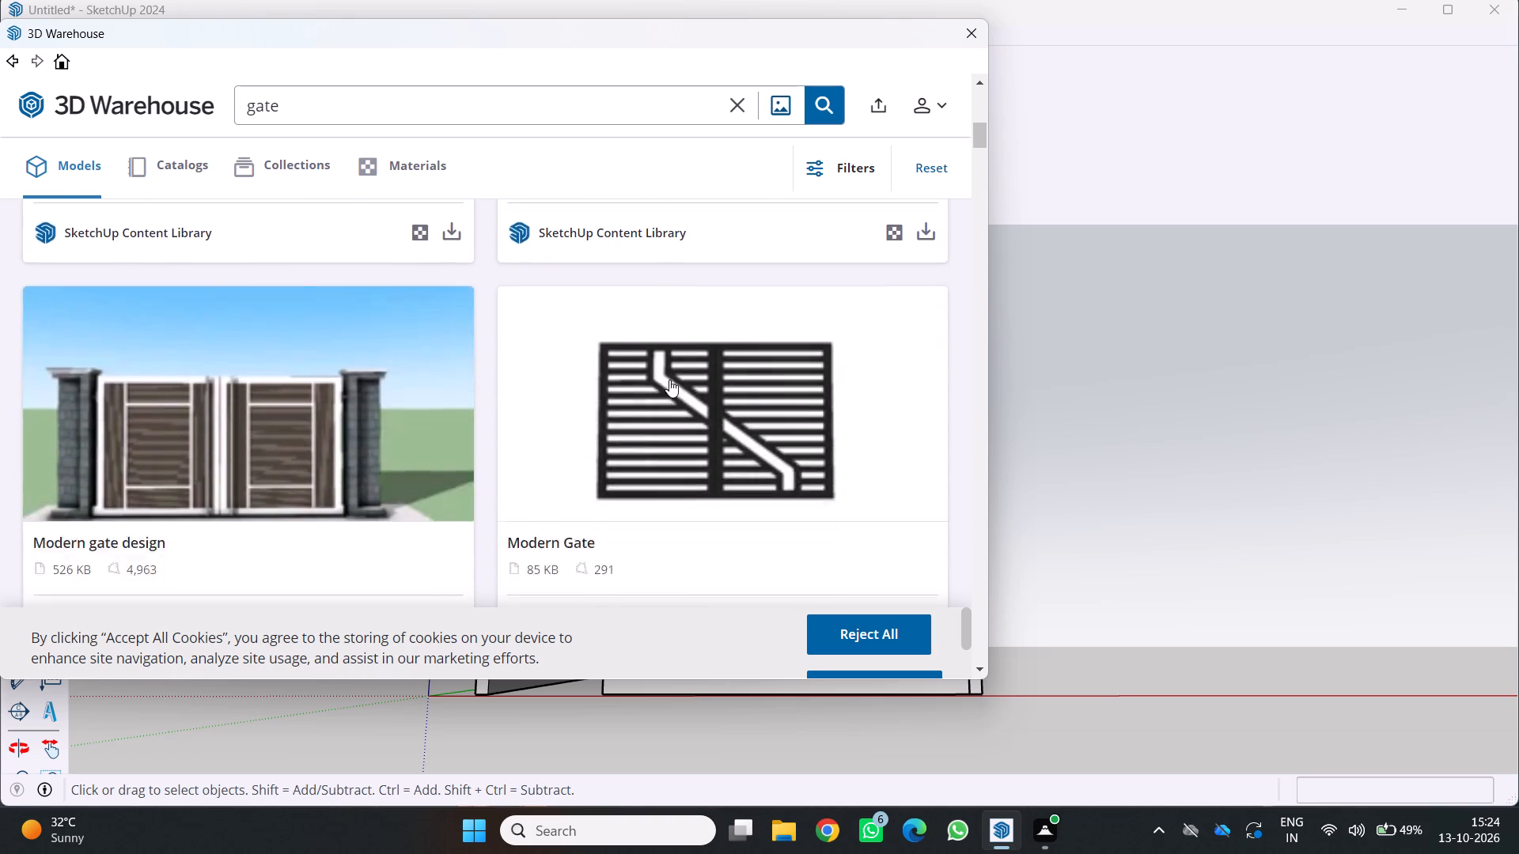
pyautogui.scroll(-6, 669, 380)
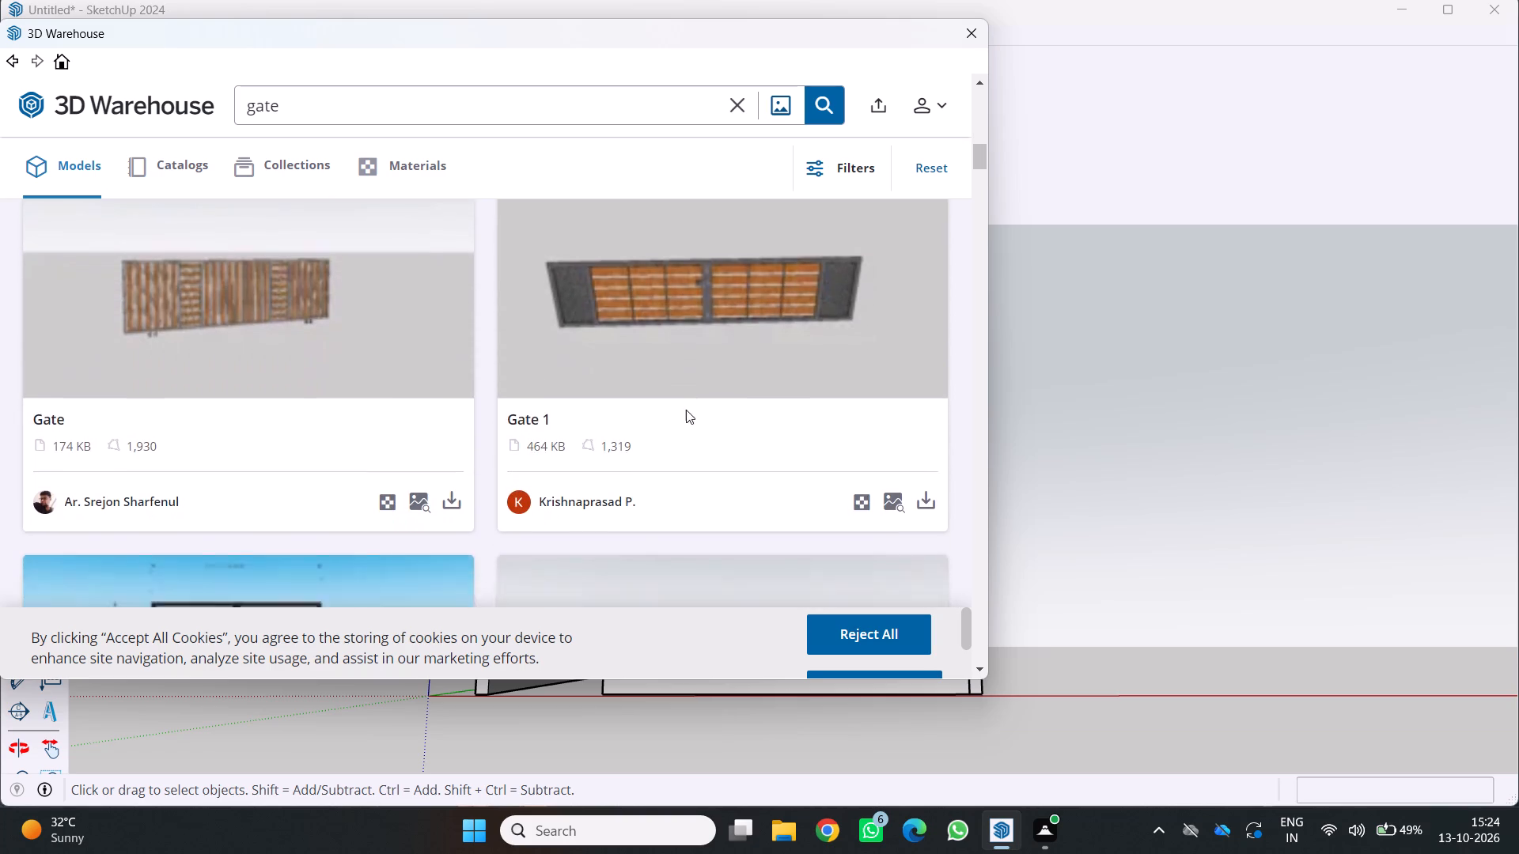
pyautogui.scroll(-4, 686, 410)
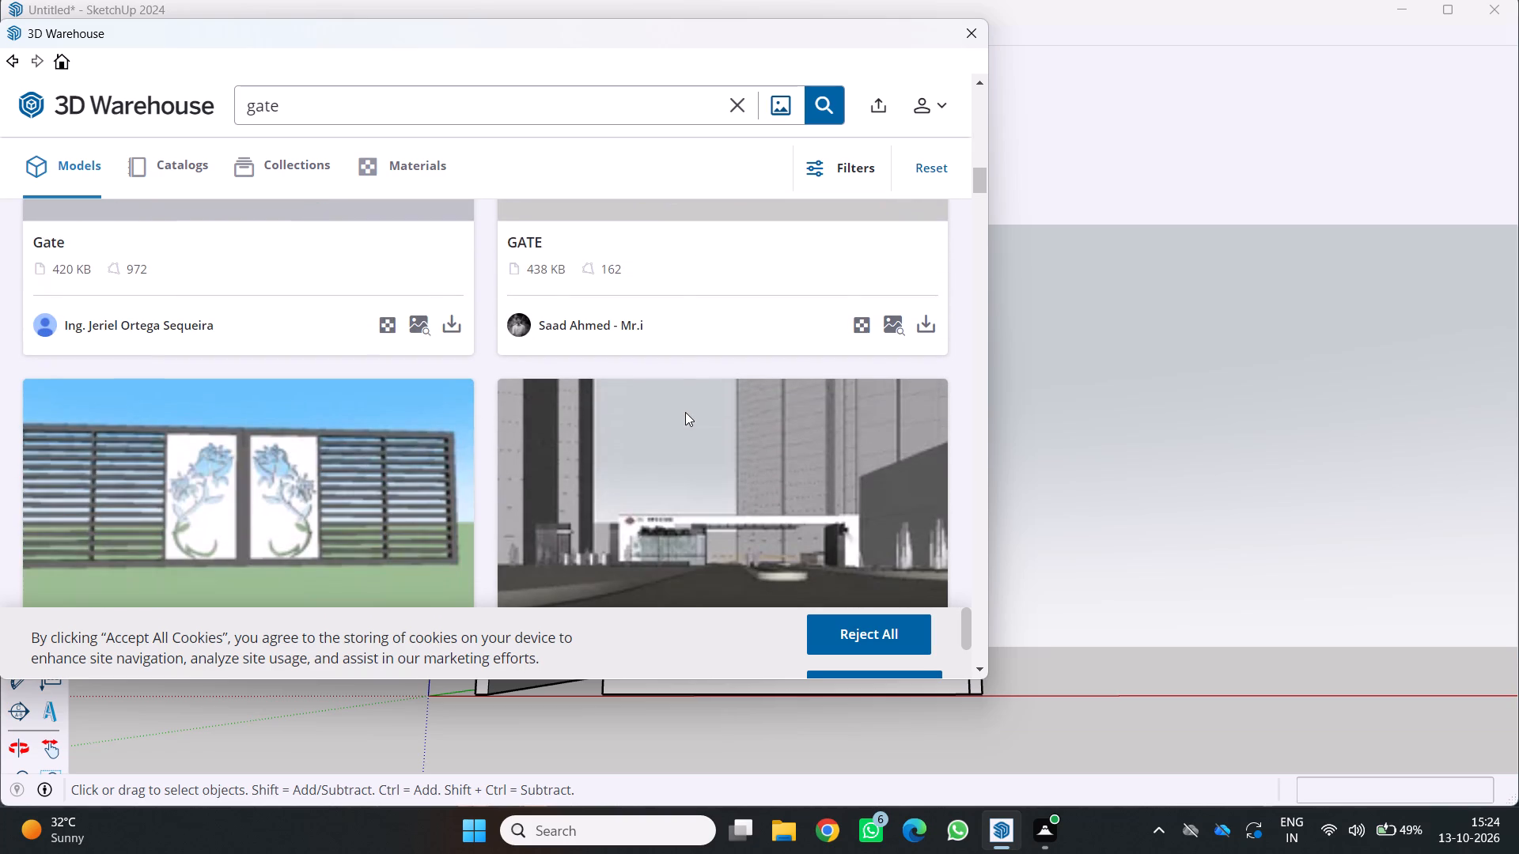
pyautogui.scroll(-2, 684, 418)
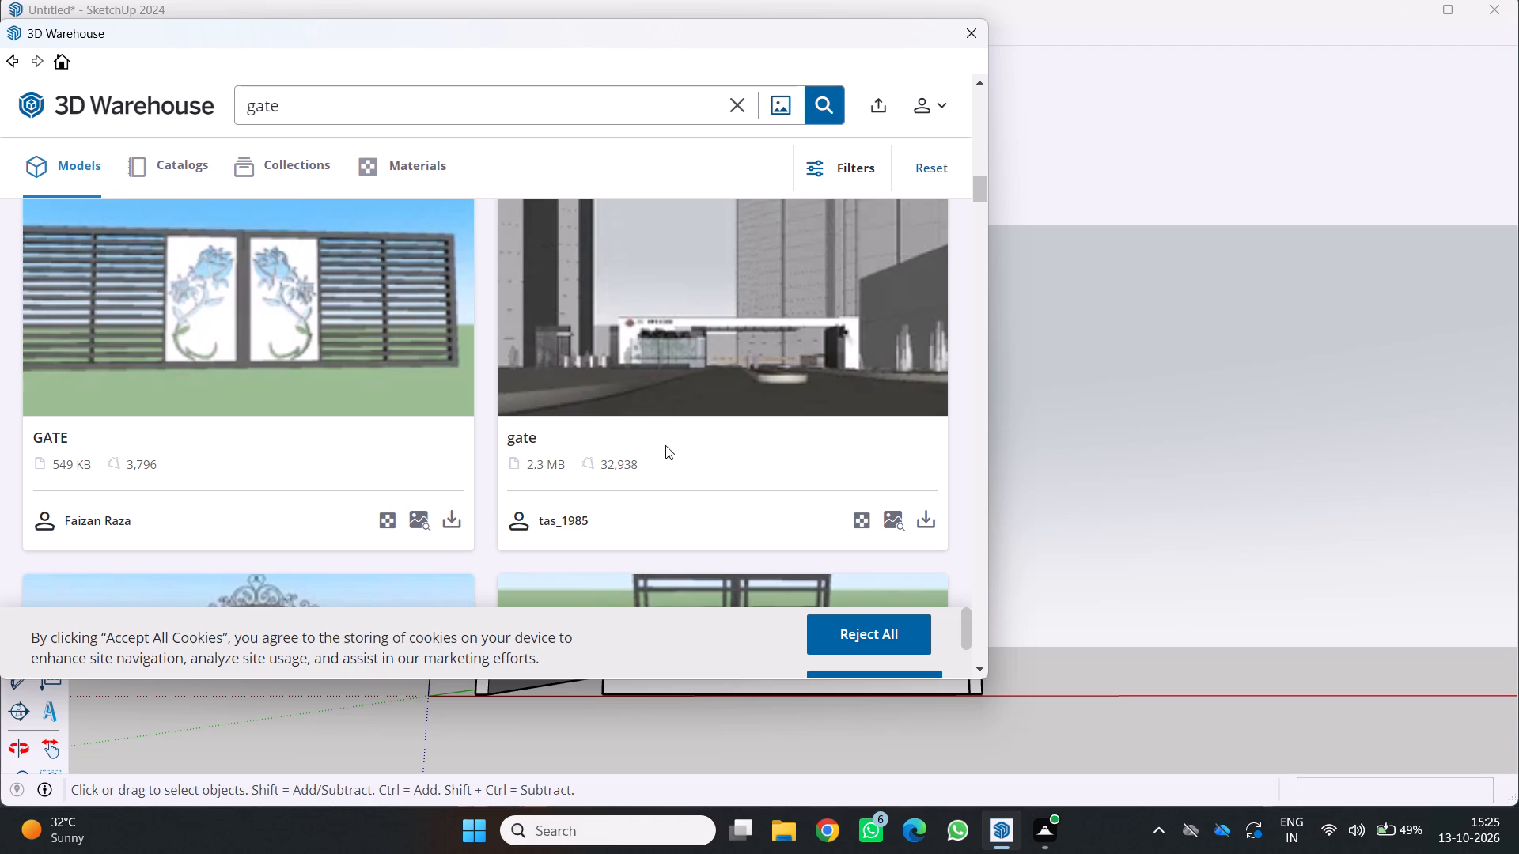
pyautogui.scroll(-4, 675, 461)
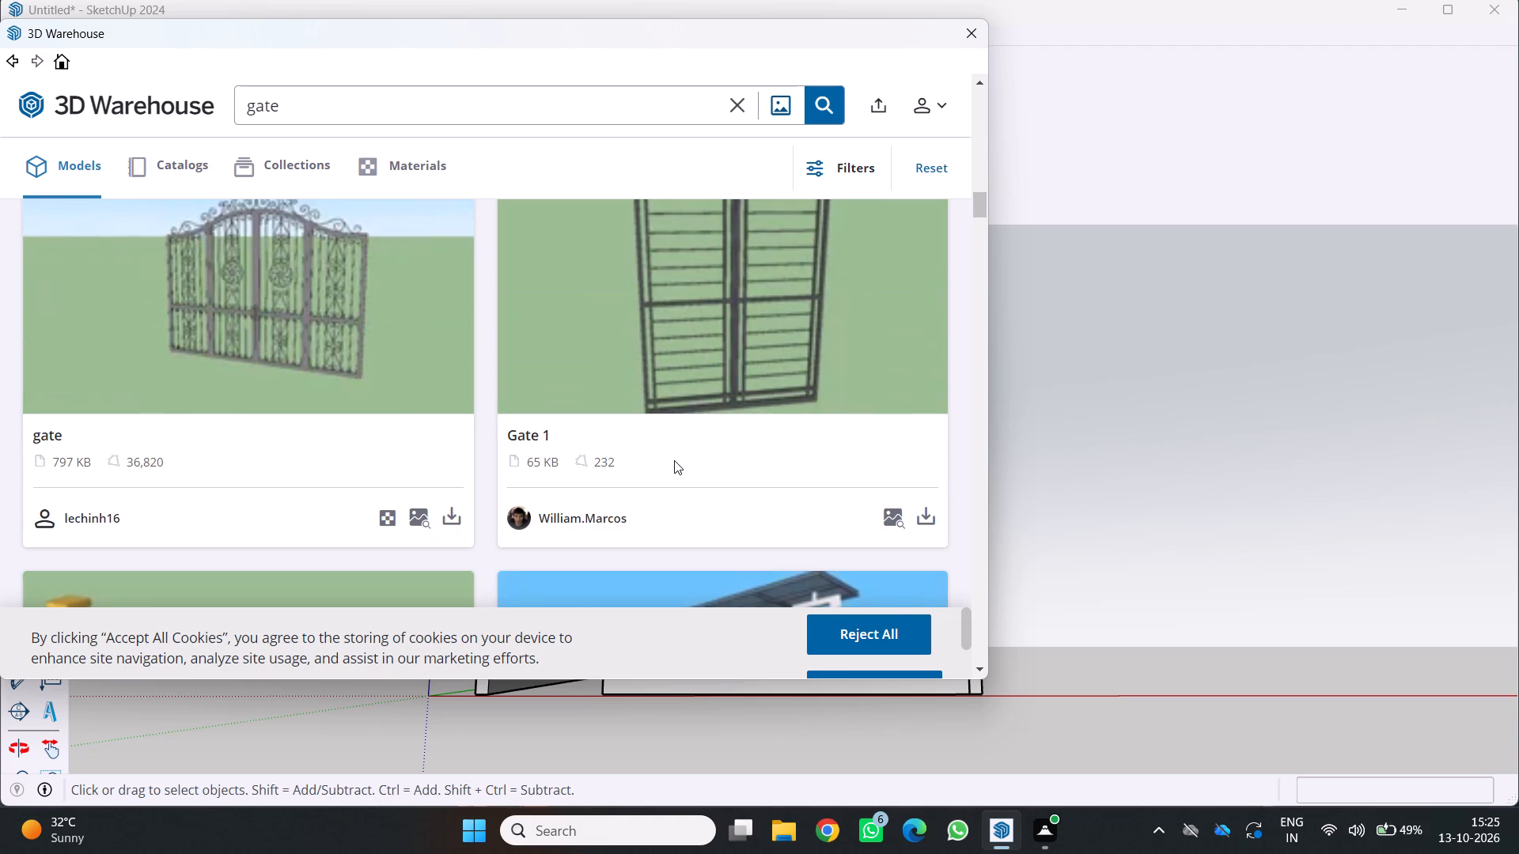
pyautogui.scroll(-6, 678, 475)
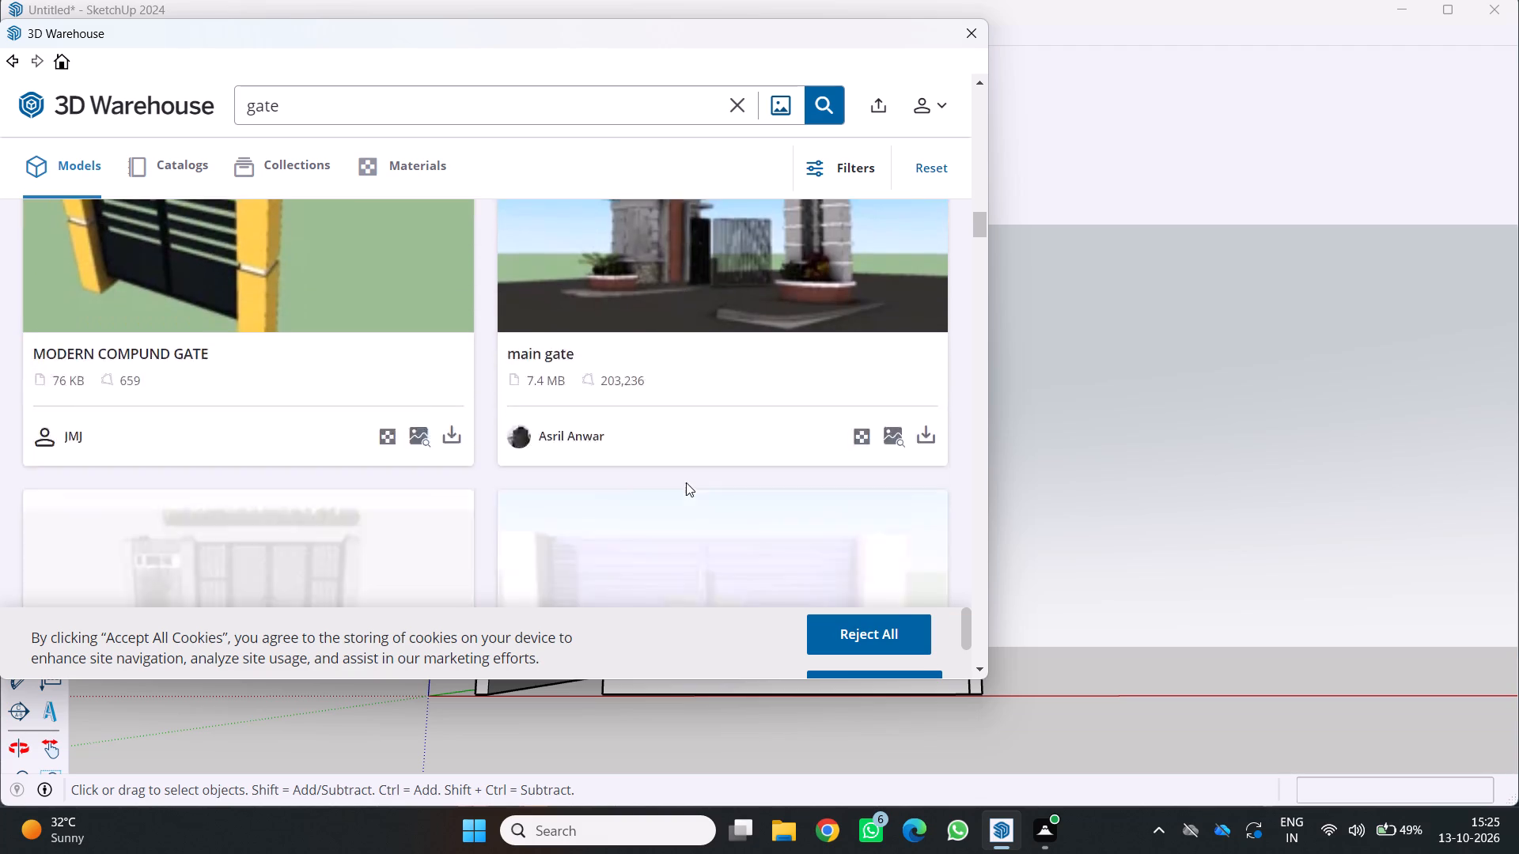
pyautogui.scroll(-6, 684, 482)
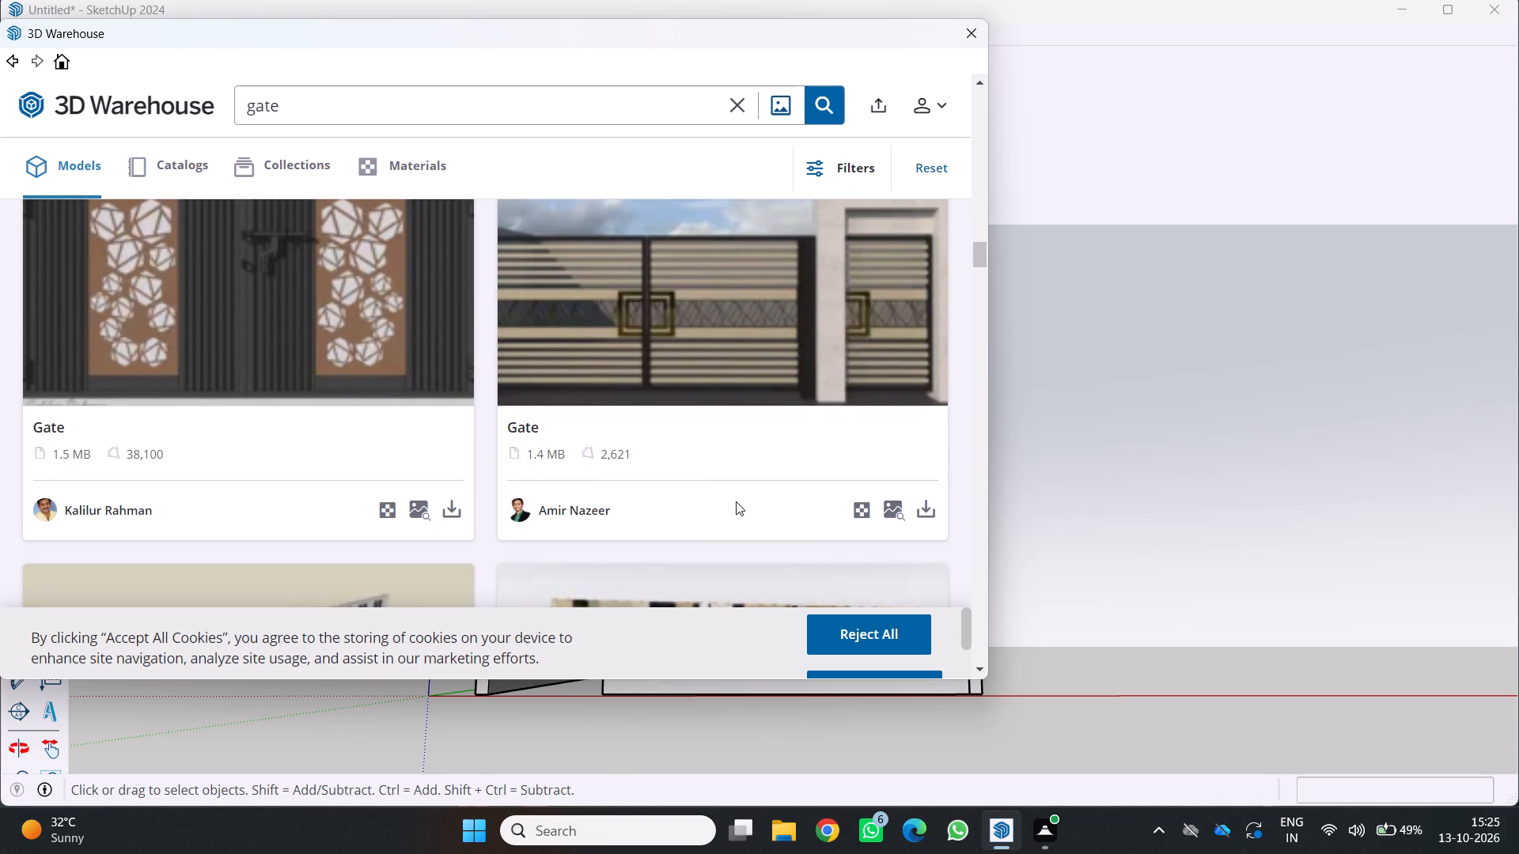
pyautogui.scroll(-4, 631, 501)
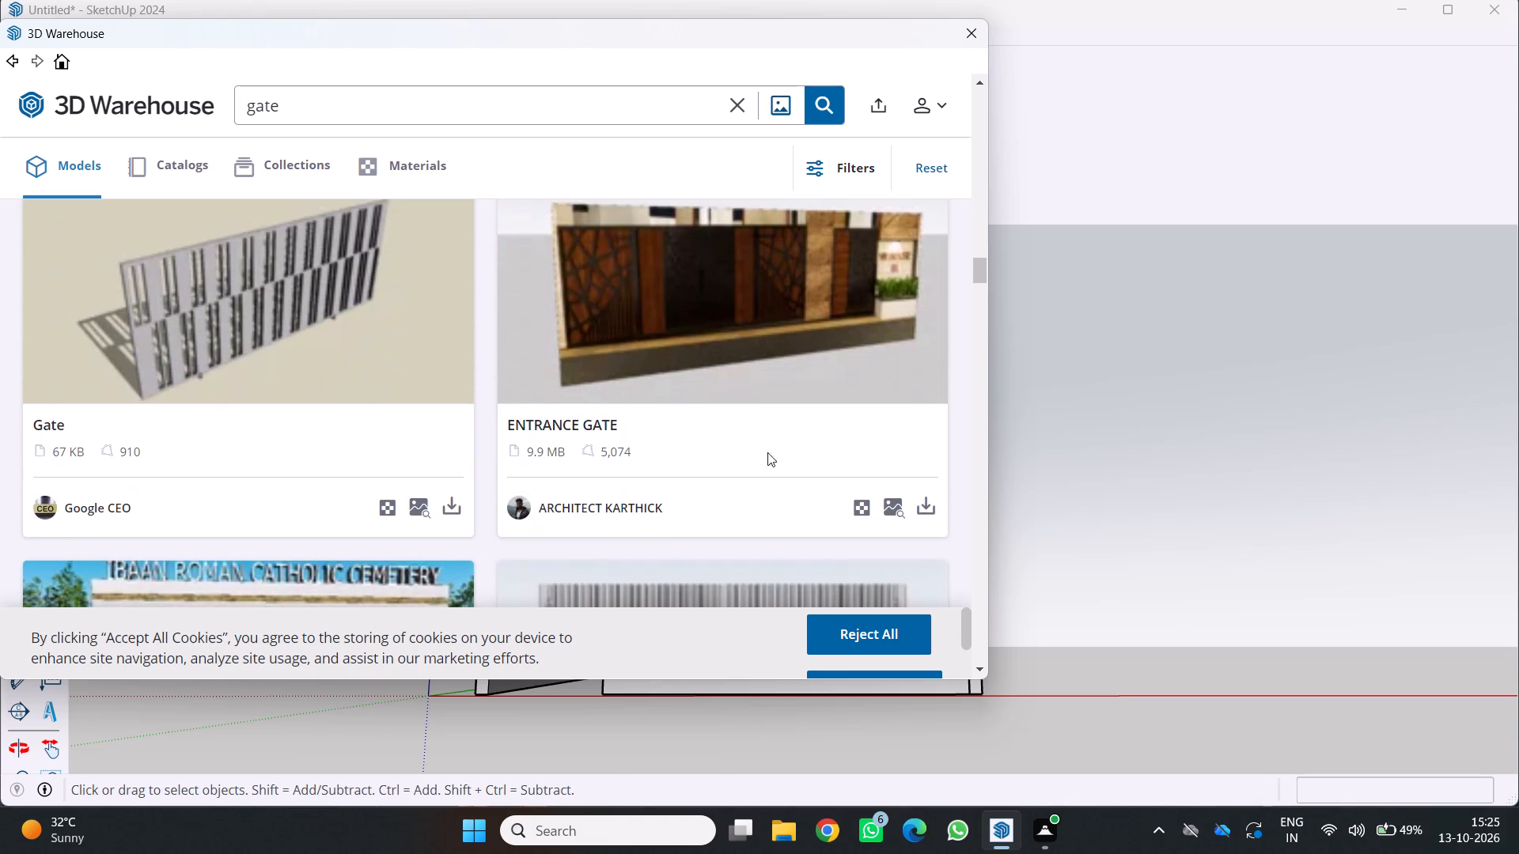
pyautogui.scroll(-9, 768, 457)
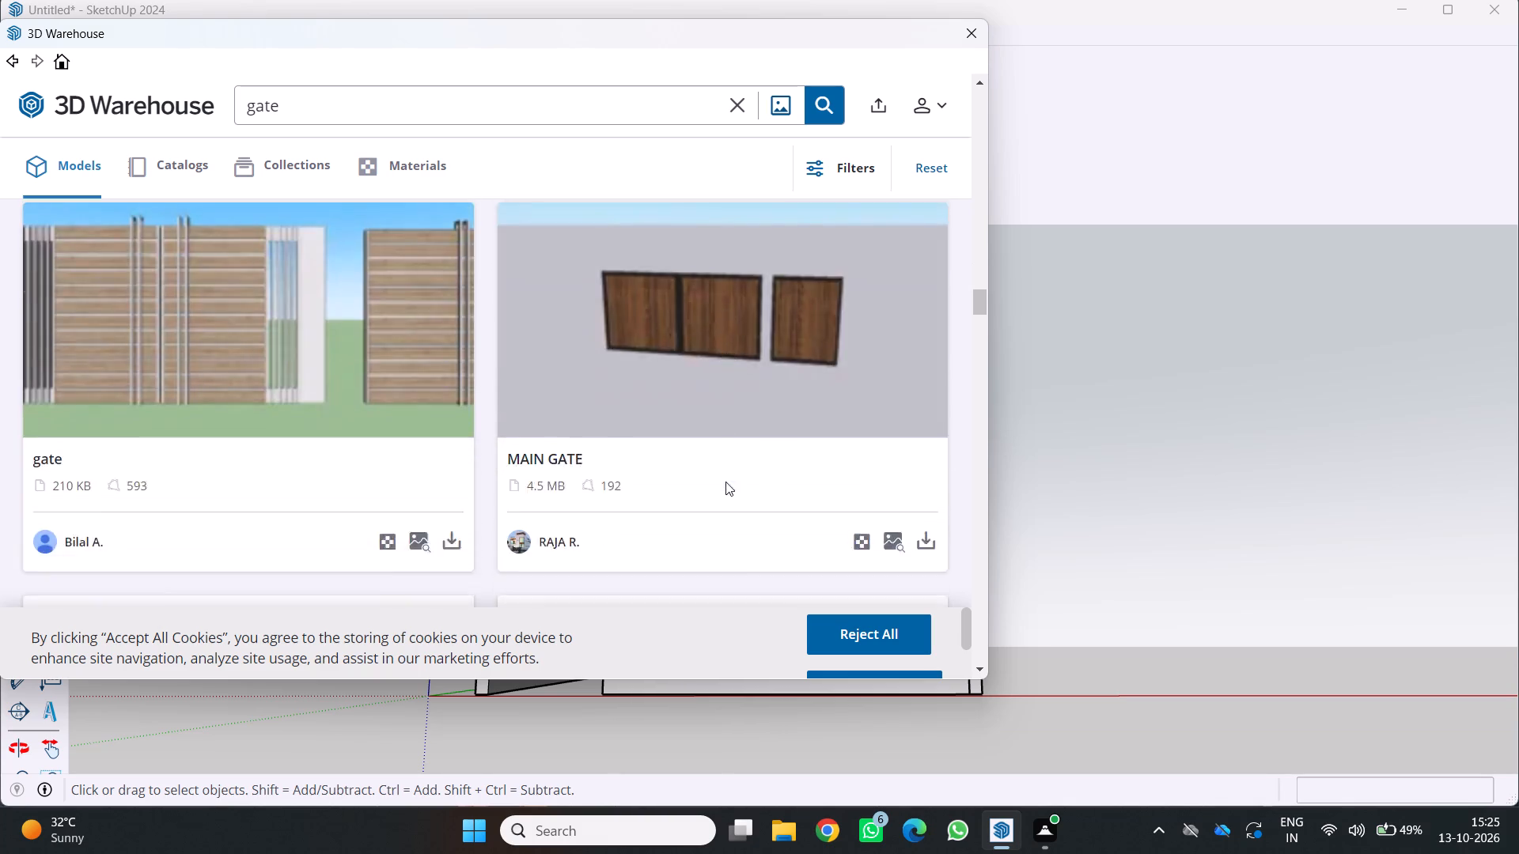
pyautogui.scroll(-4, 725, 482)
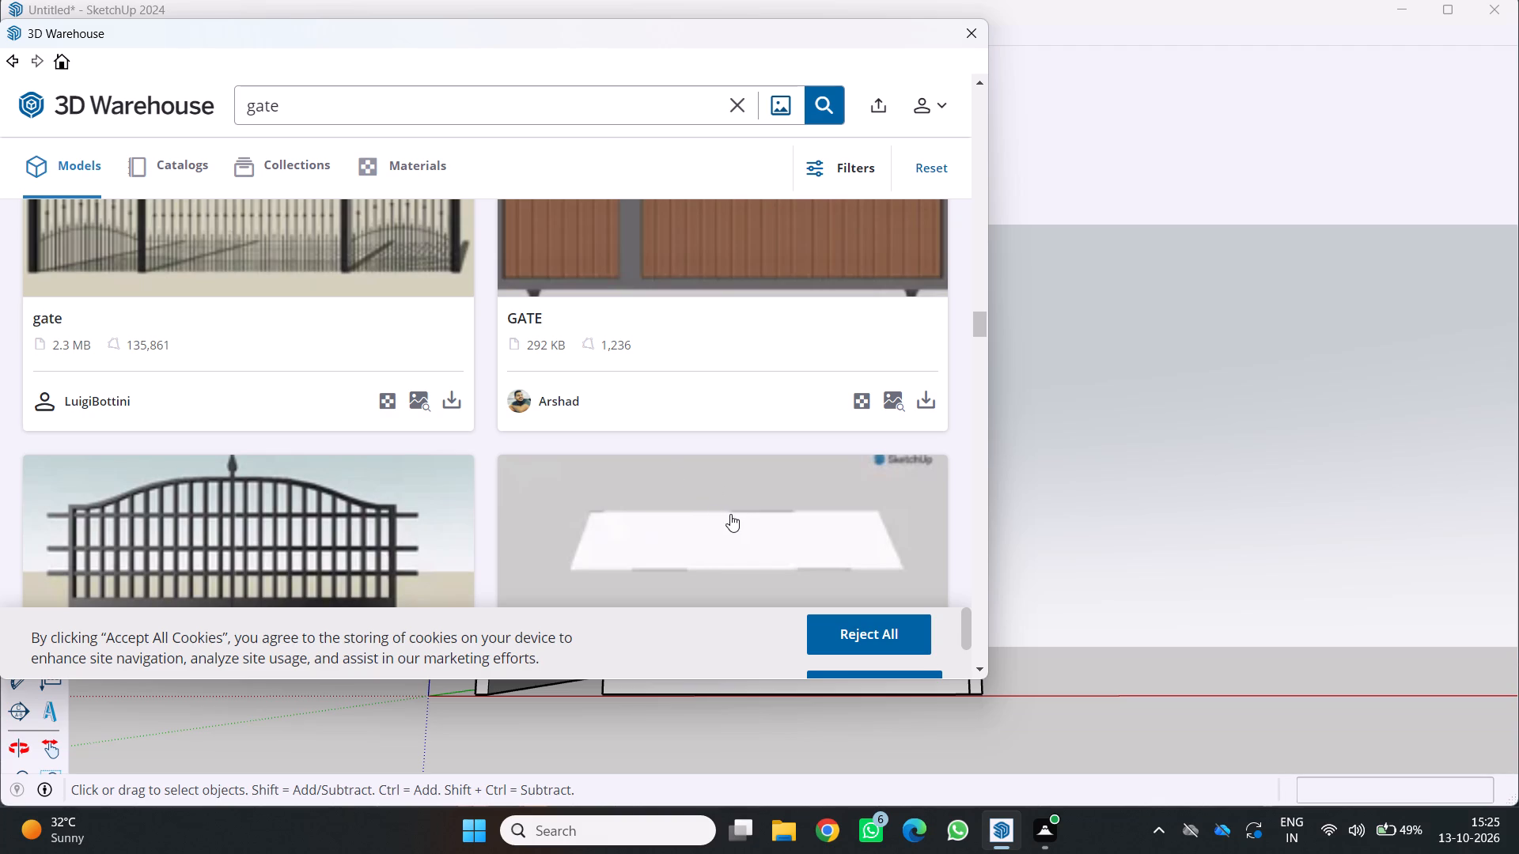
pyautogui.scroll(-5, 759, 521)
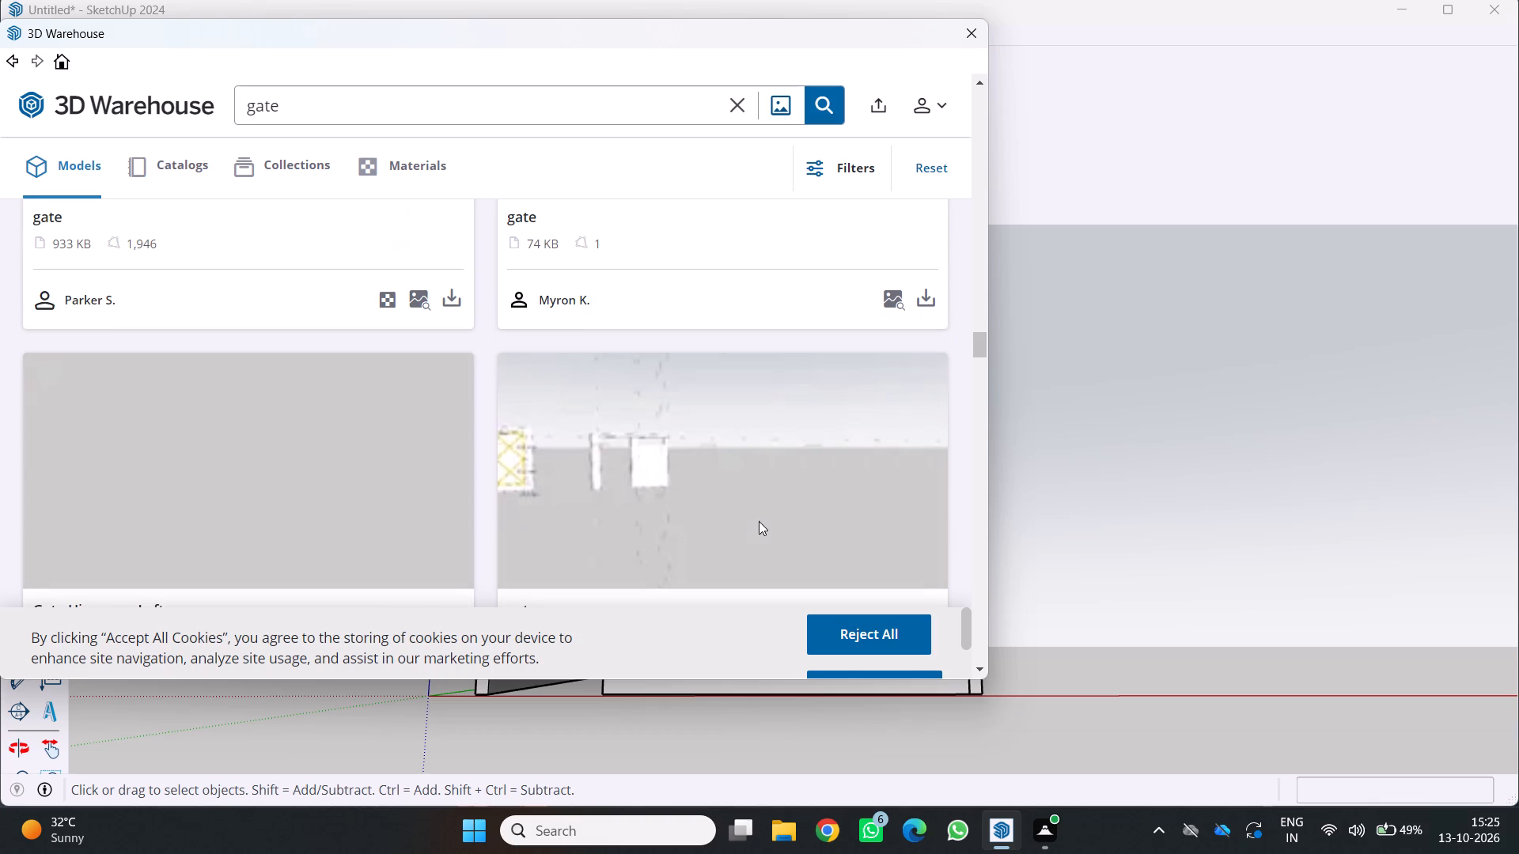
pyautogui.scroll(-8, 759, 521)
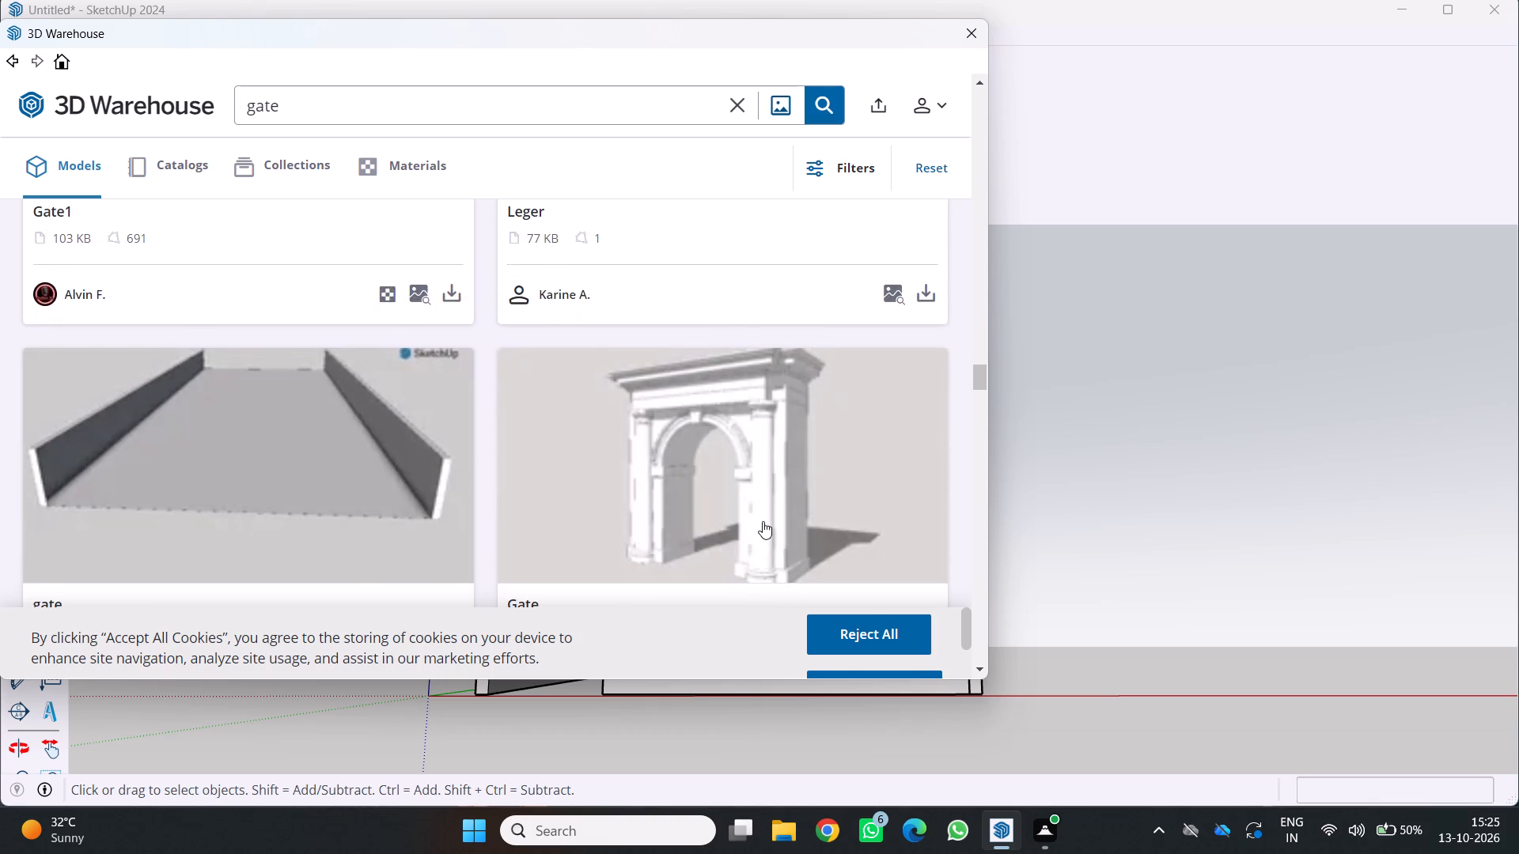
pyautogui.scroll(-7, 764, 521)
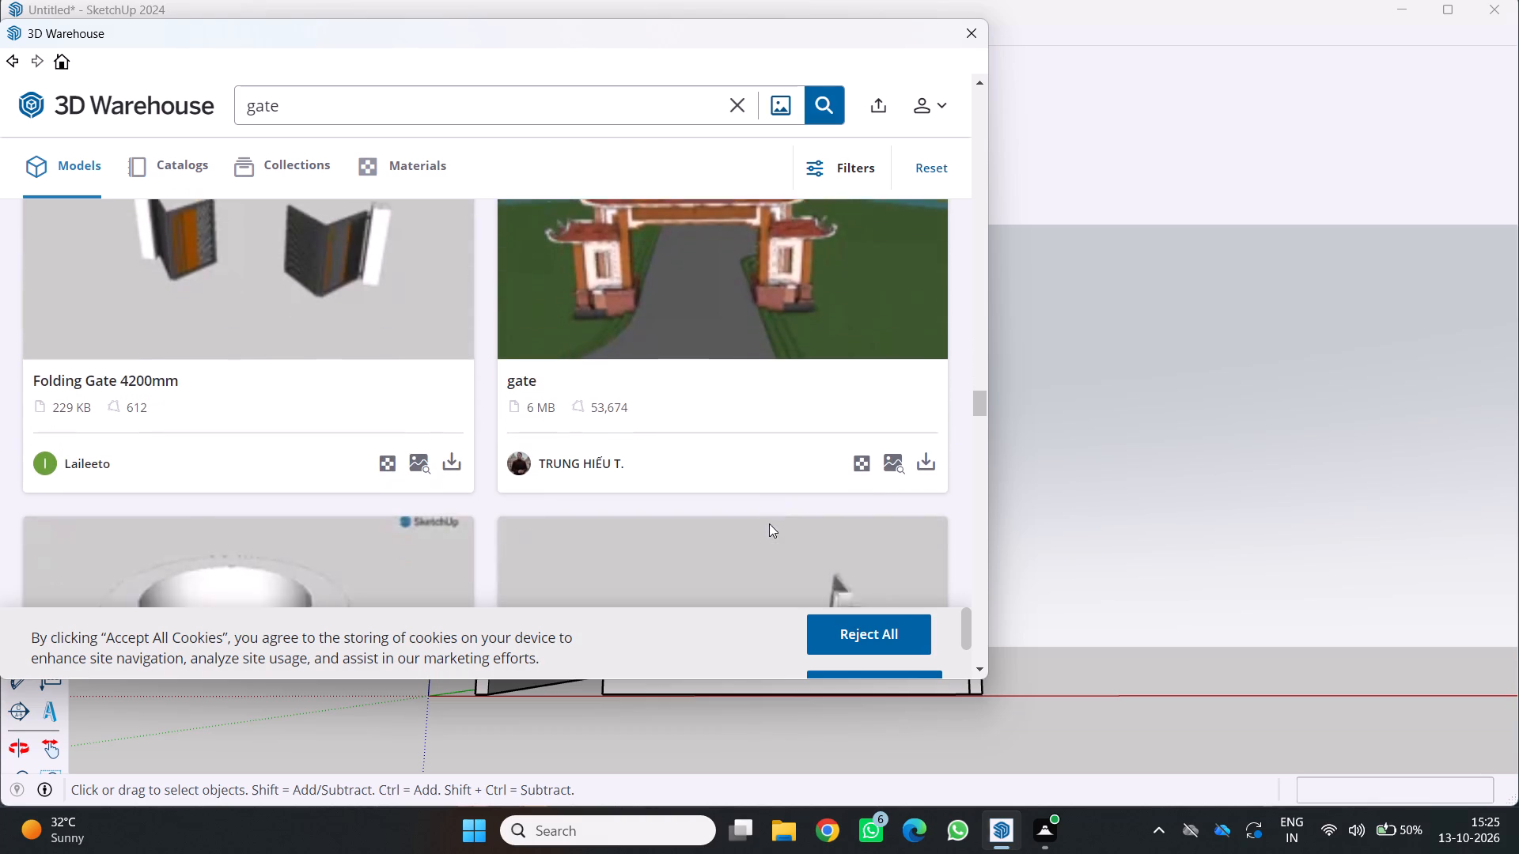
pyautogui.scroll(-8, 769, 523)
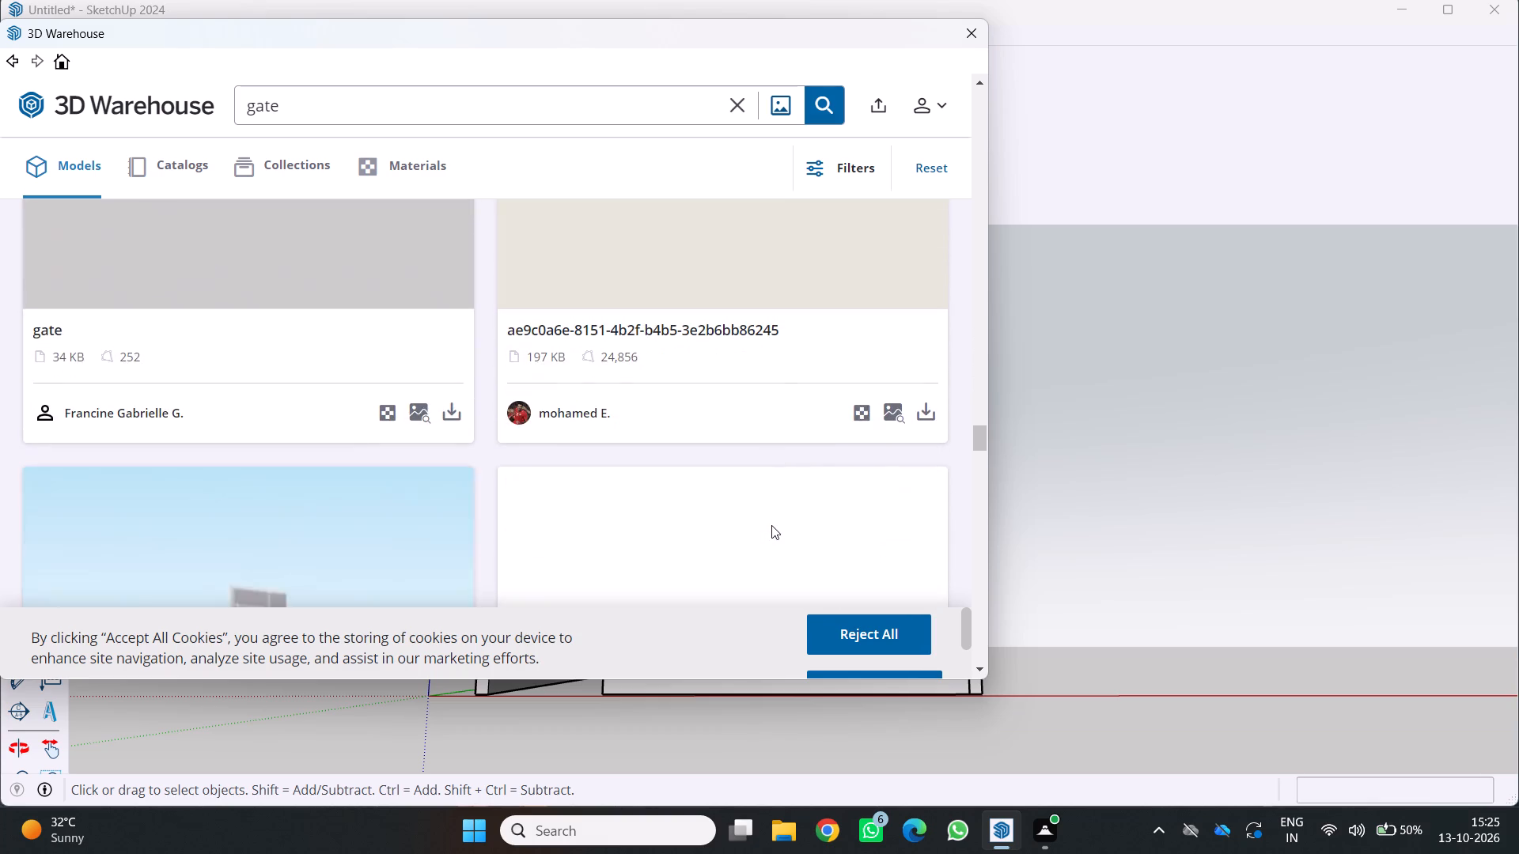
pyautogui.scroll(-6, 771, 525)
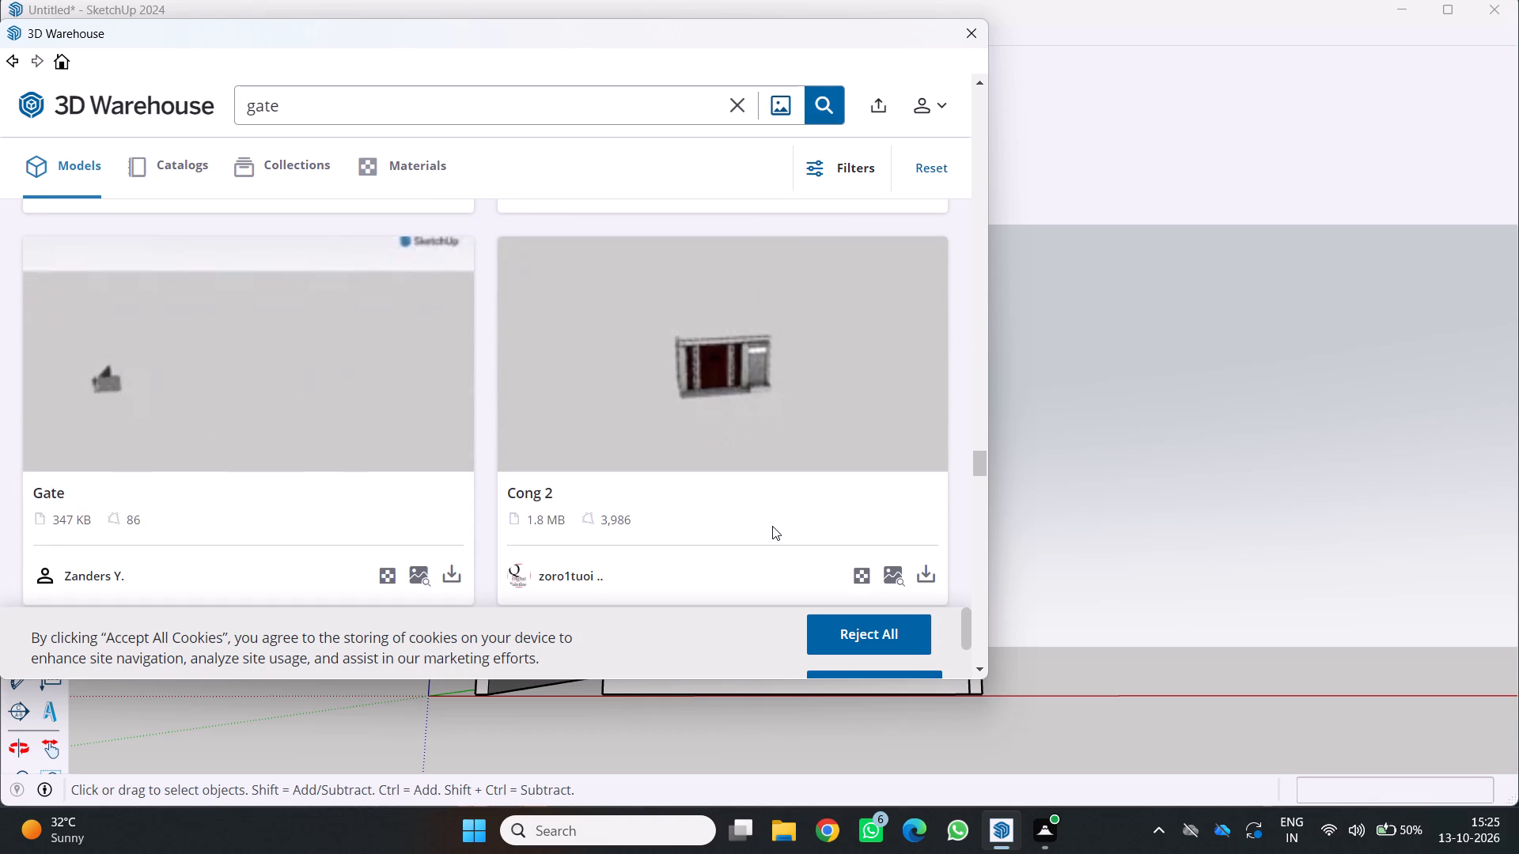
pyautogui.scroll(-8, 772, 526)
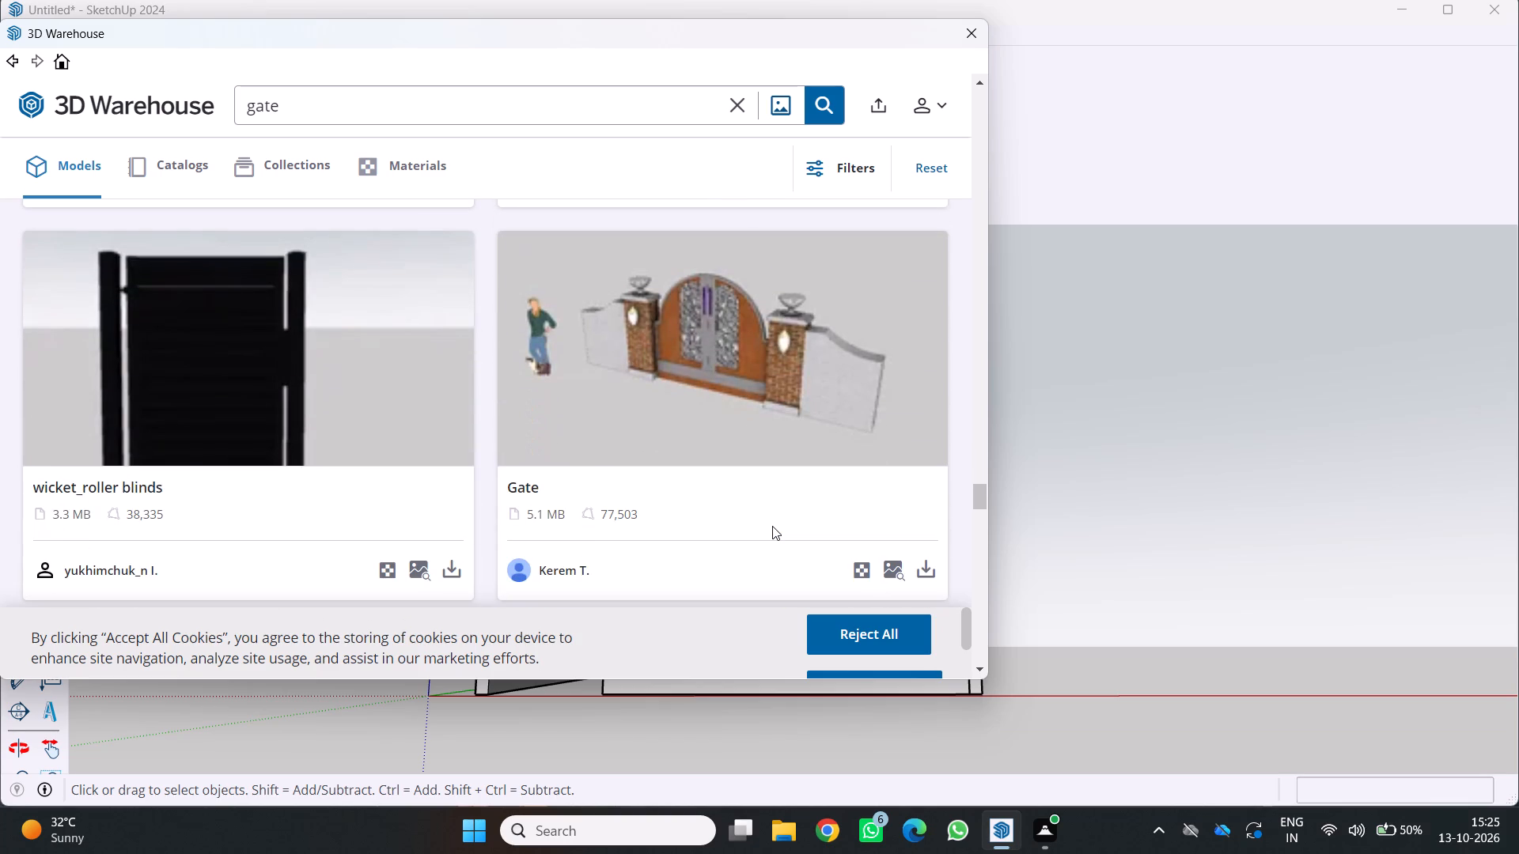
pyautogui.scroll(-6, 773, 527)
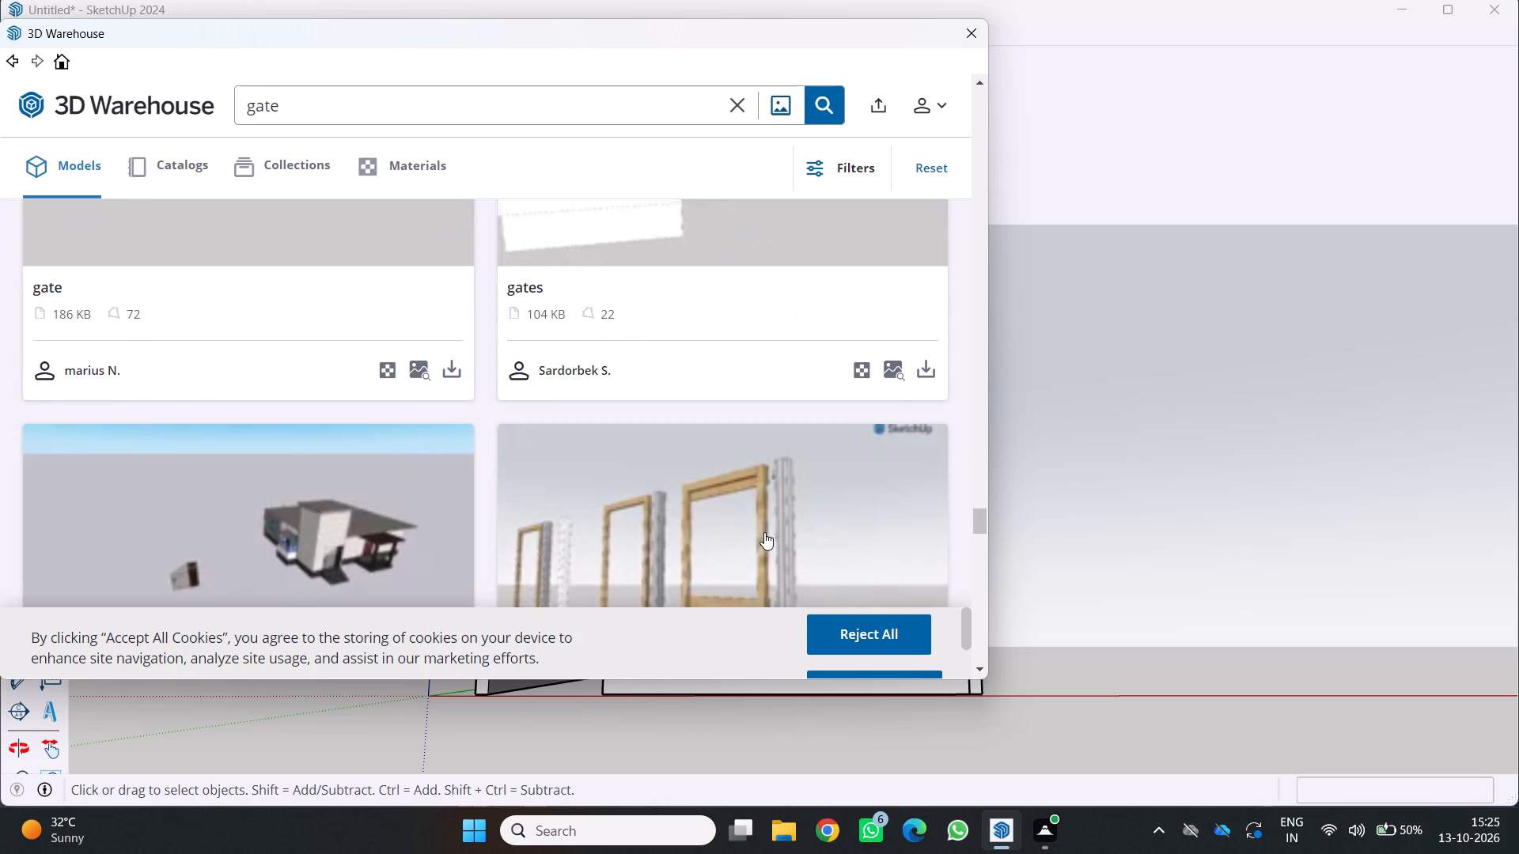
pyautogui.scroll(-10, 764, 532)
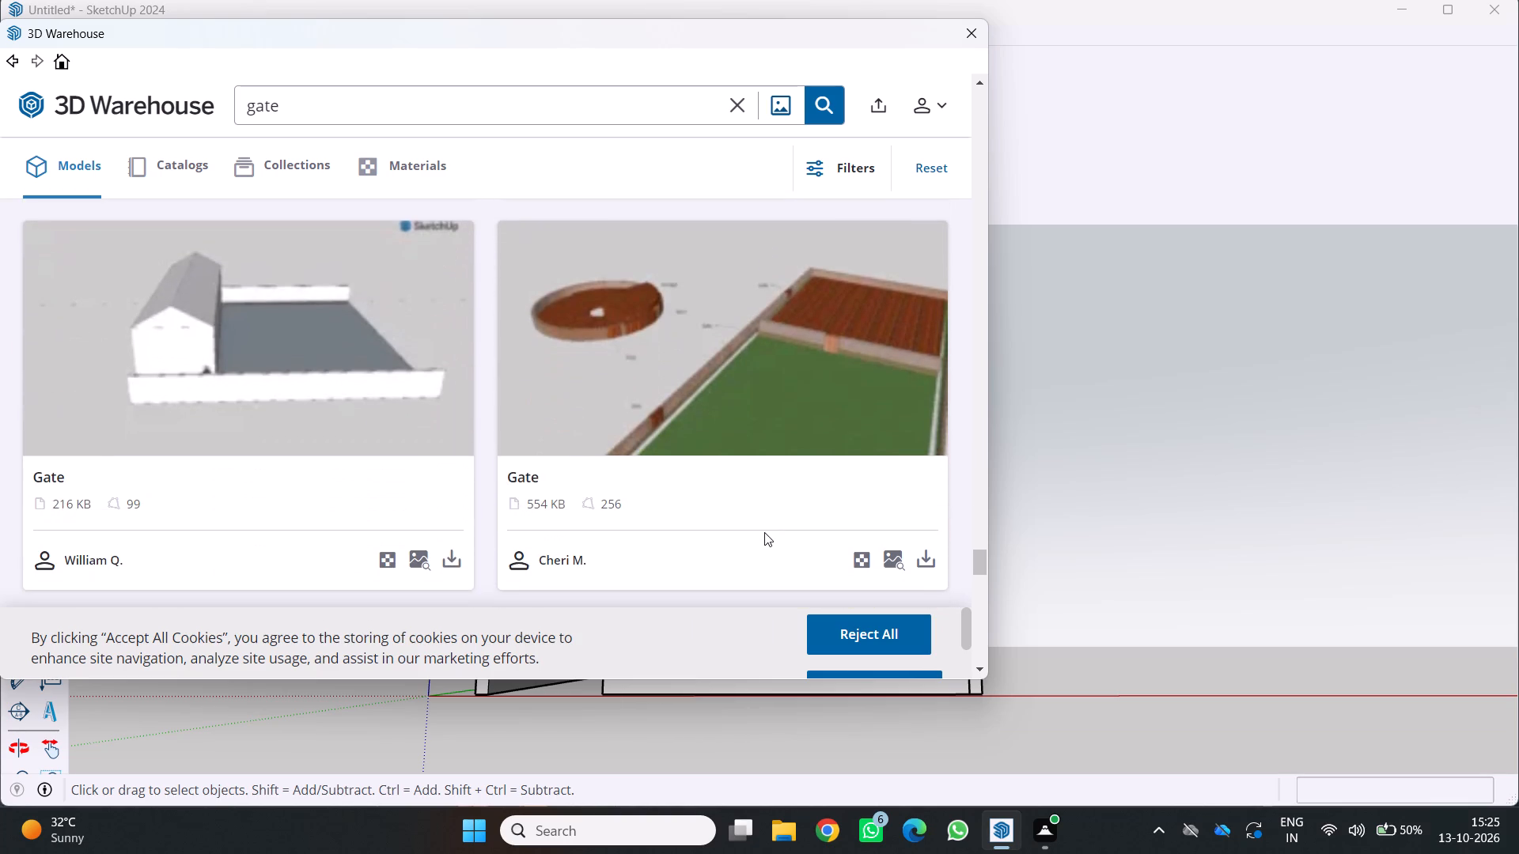
pyautogui.scroll(-6, 764, 532)
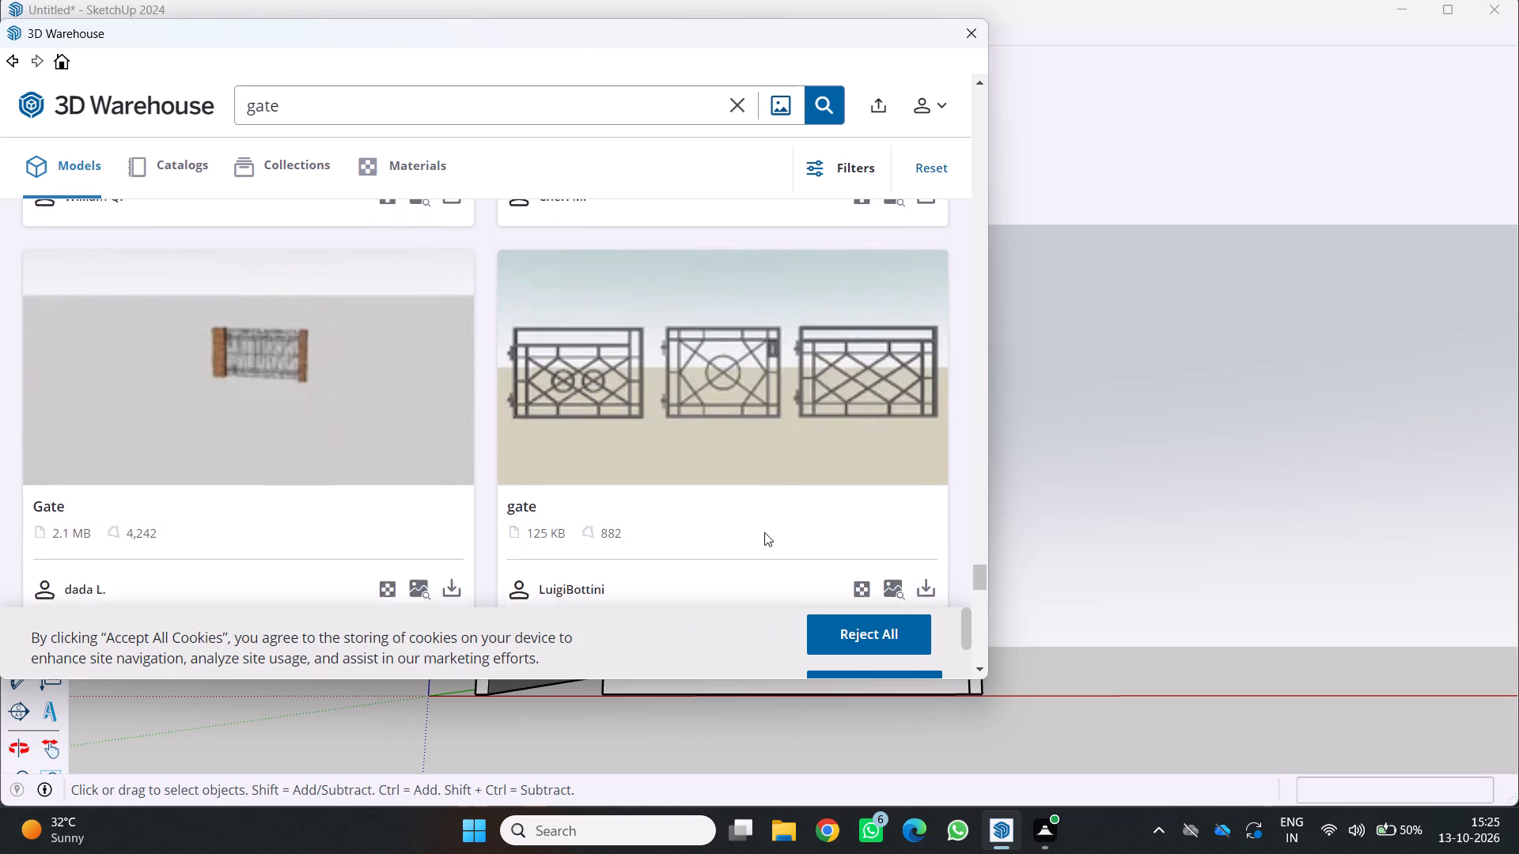
pyautogui.scroll(-6, 794, 513)
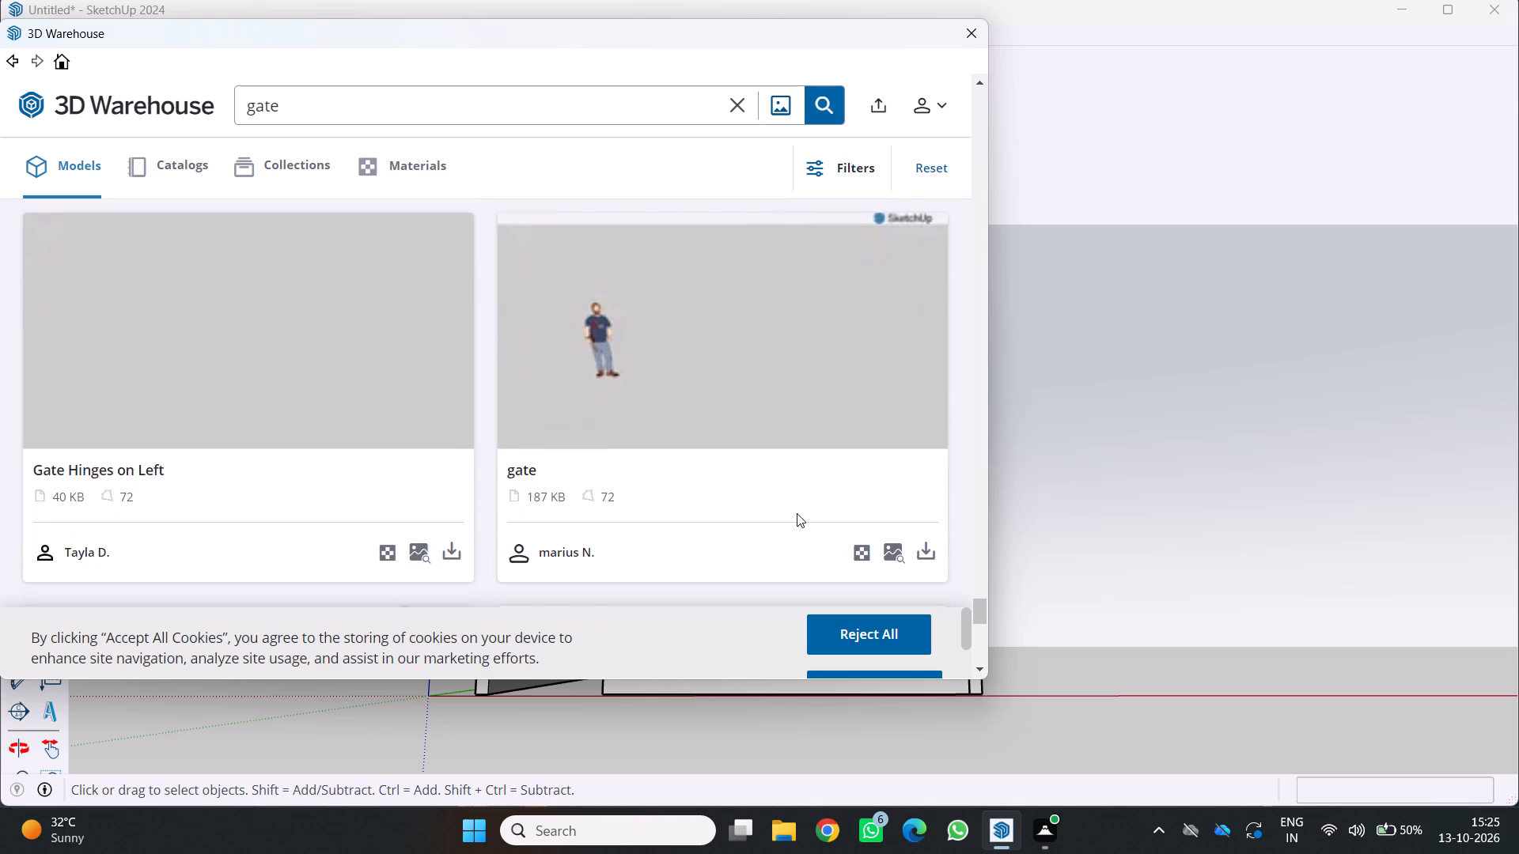
pyautogui.scroll(-7, 809, 501)
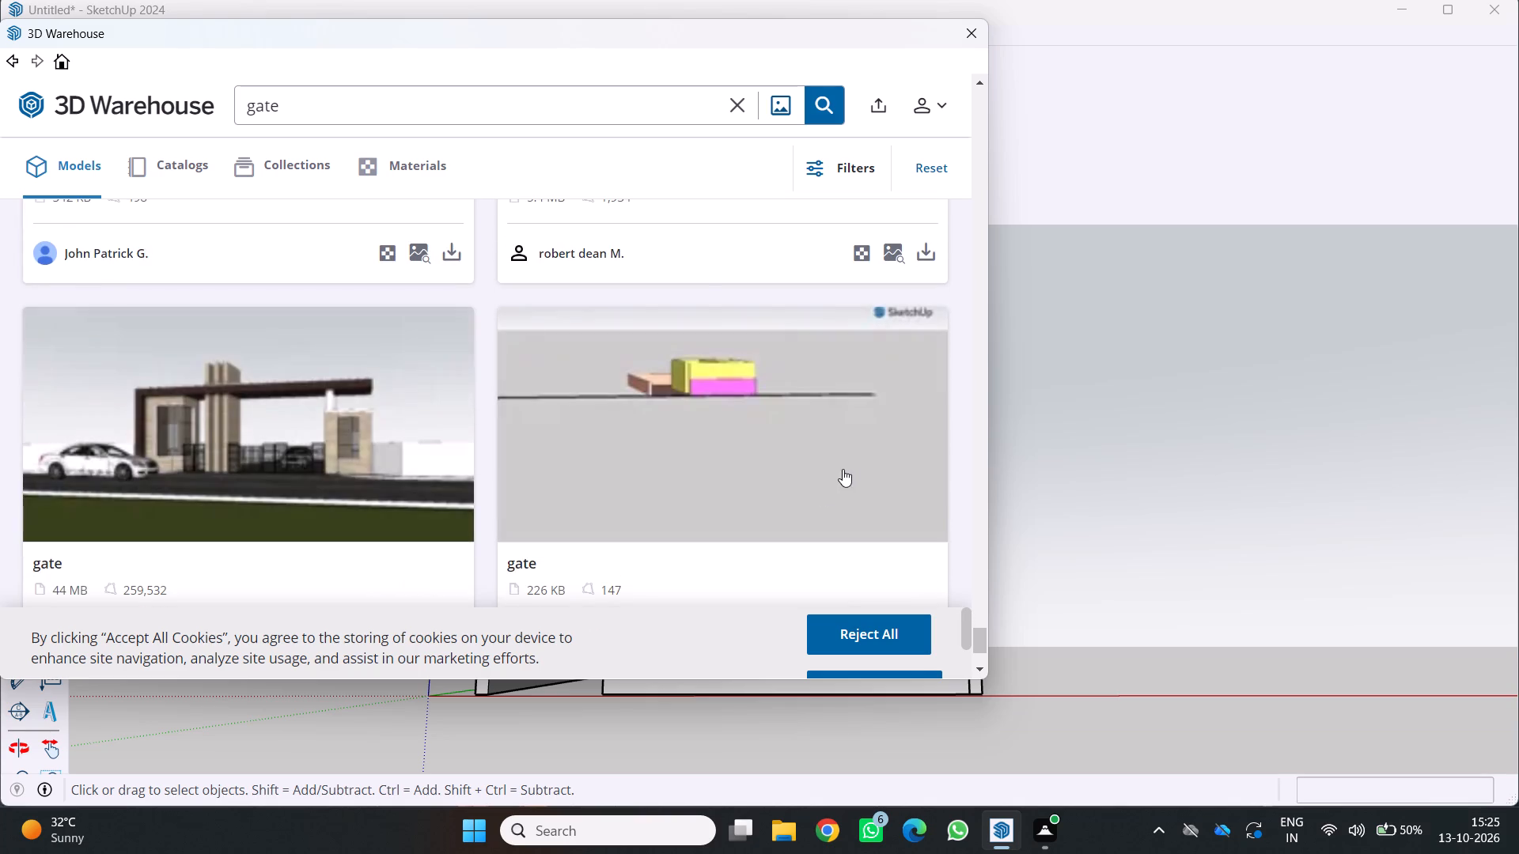
pyautogui.scroll(-9, 847, 465)
pyautogui.scroll(-3, 765, 444)
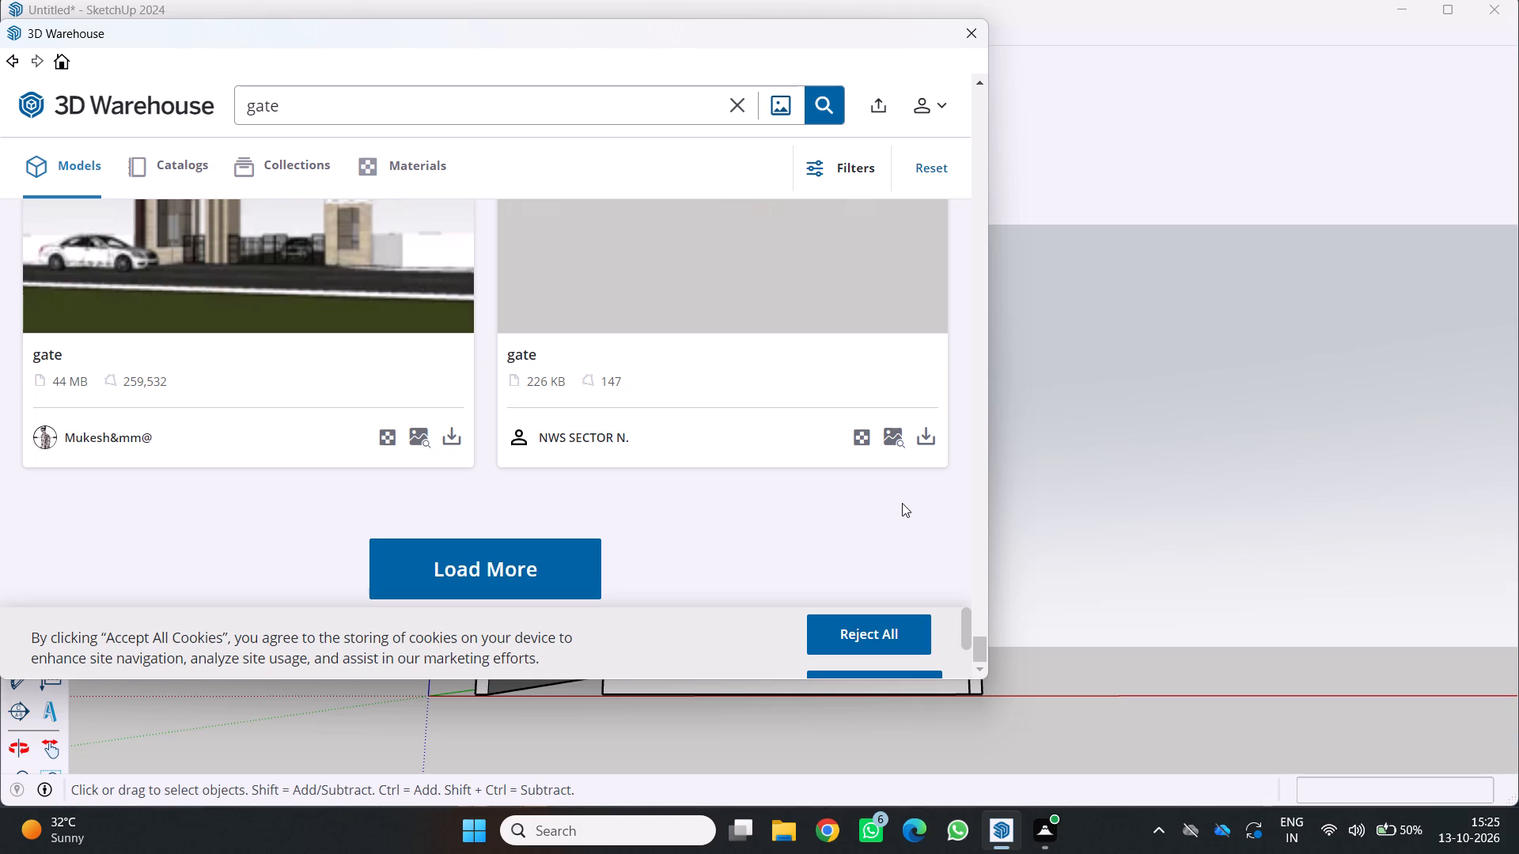
pyautogui.scroll(-4, 851, 418)
# Browse back up through the "gate" model results, looking for a wooden gate that suits the ground-floor opening.
pyautogui.scroll(8, 851, 418)
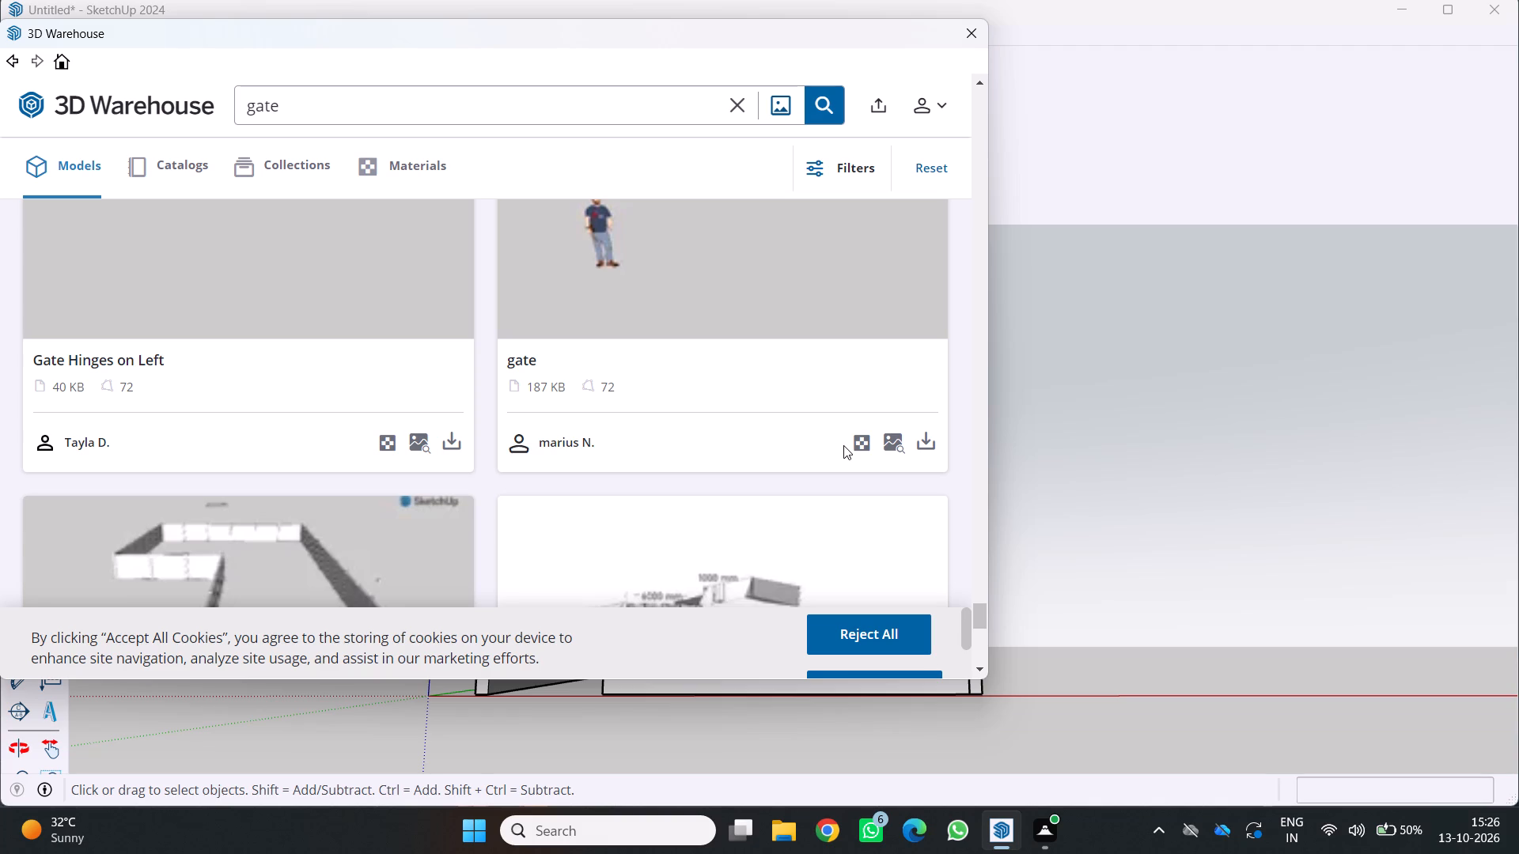
pyautogui.scroll(3, 813, 401)
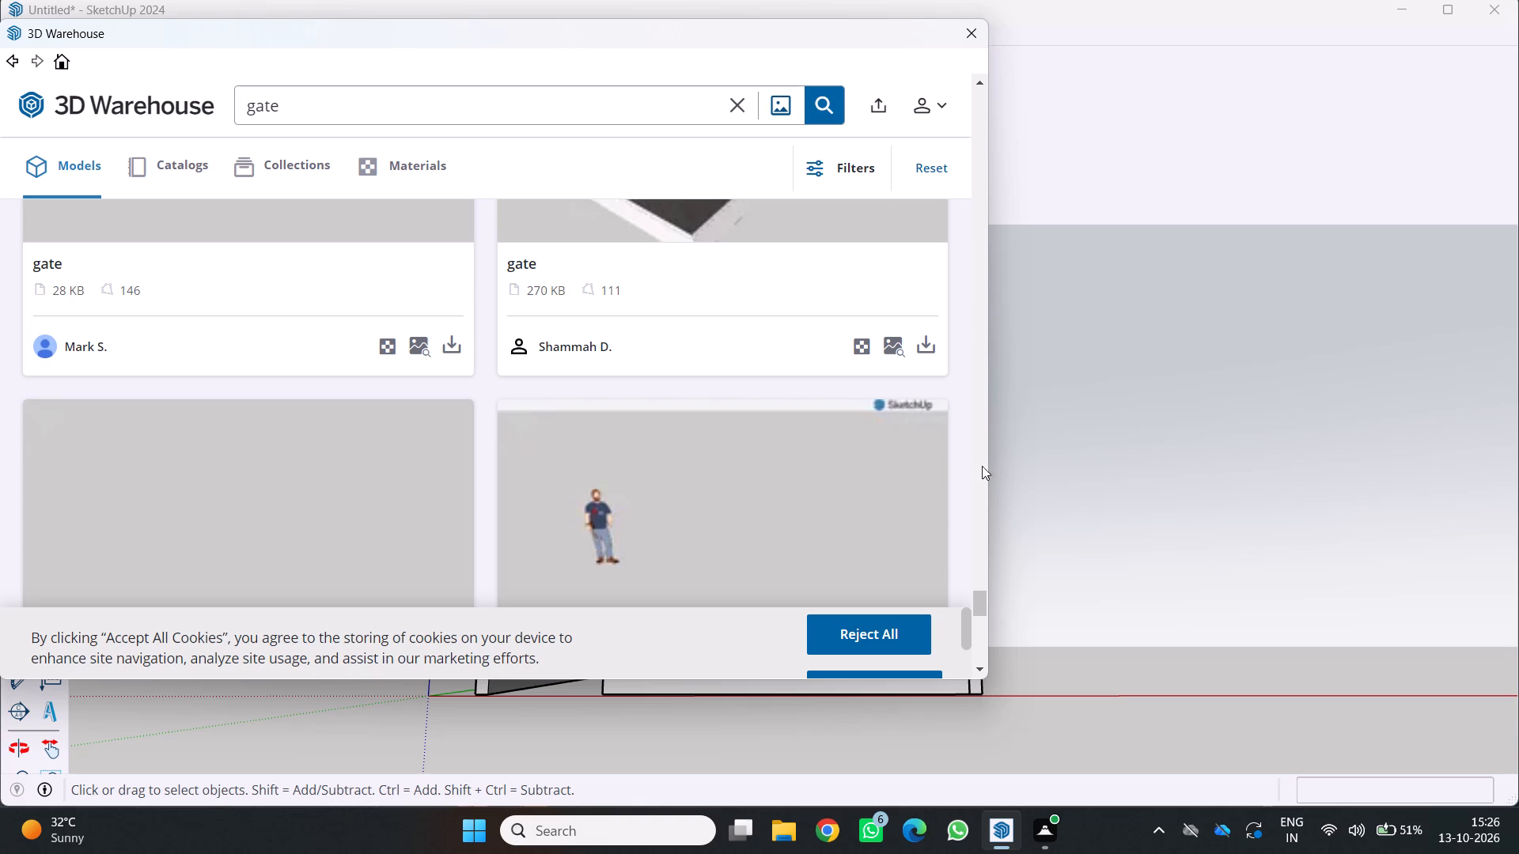
pyautogui.scroll(7, 897, 417)
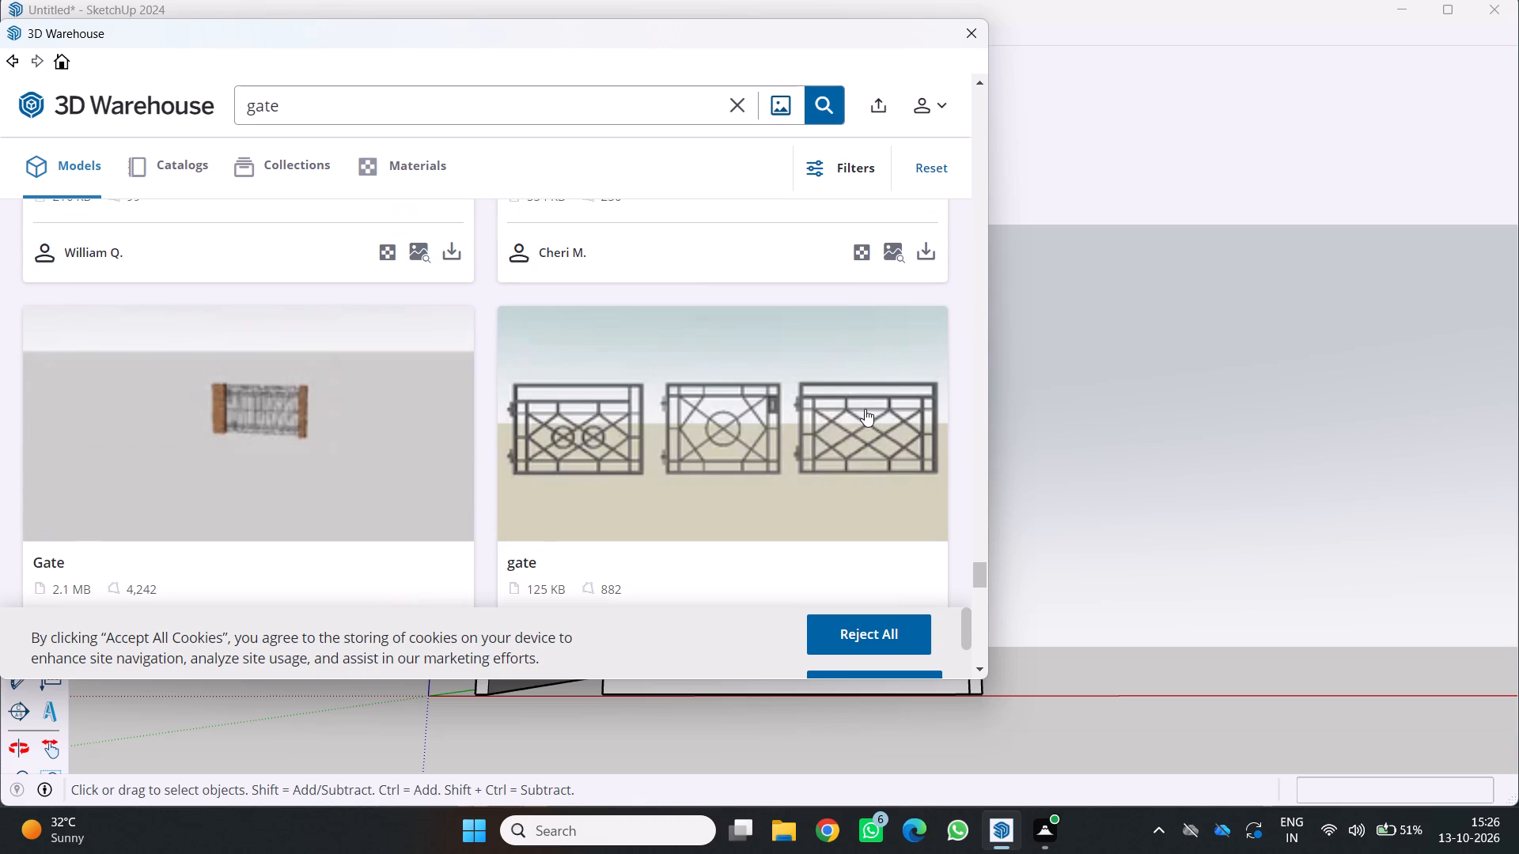
pyautogui.scroll(3, 858, 406)
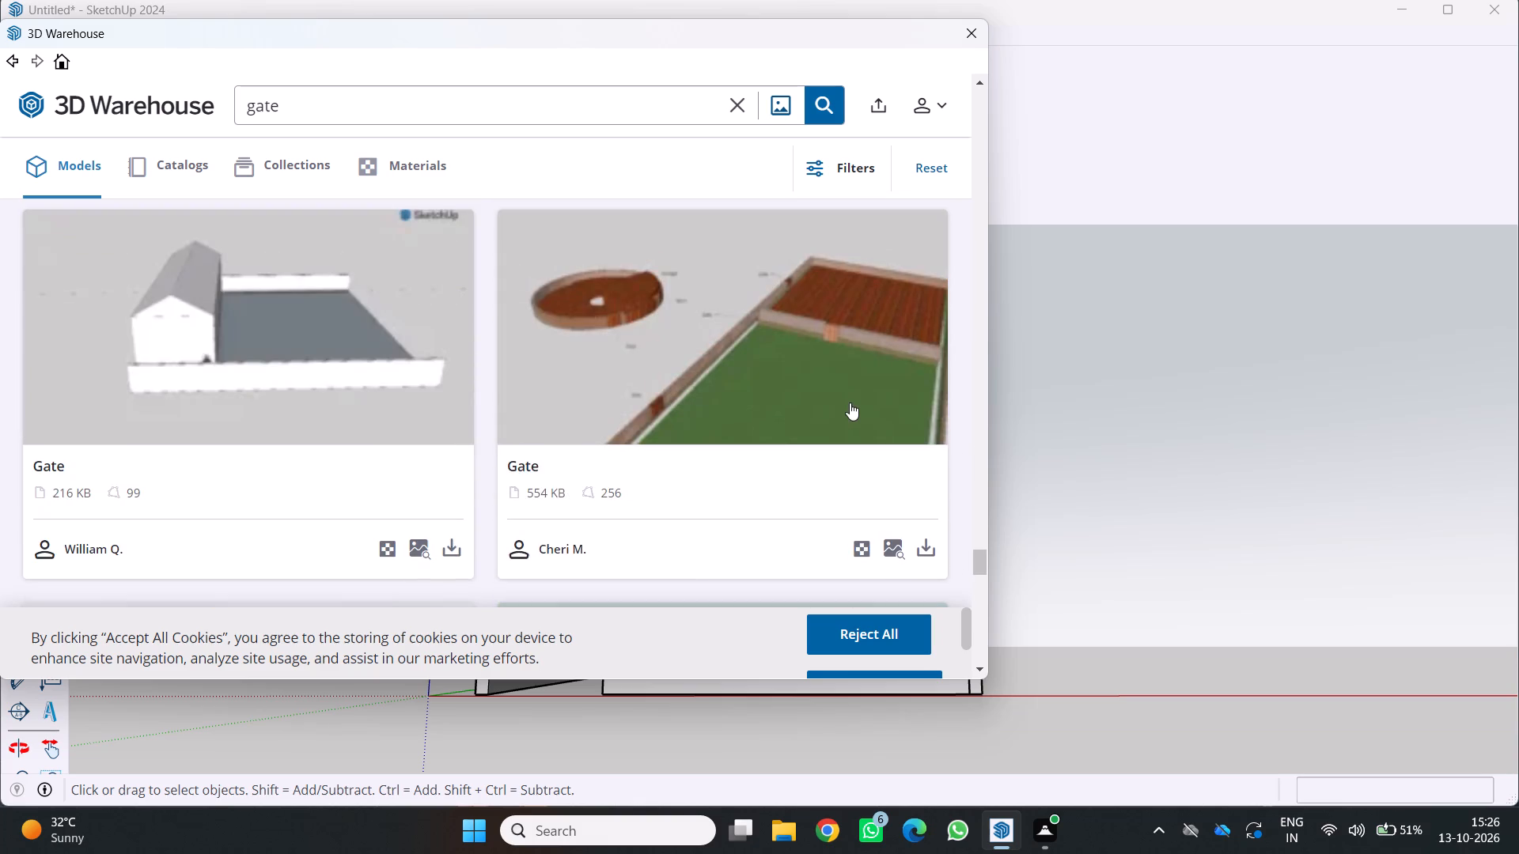
pyautogui.scroll(14, 826, 391)
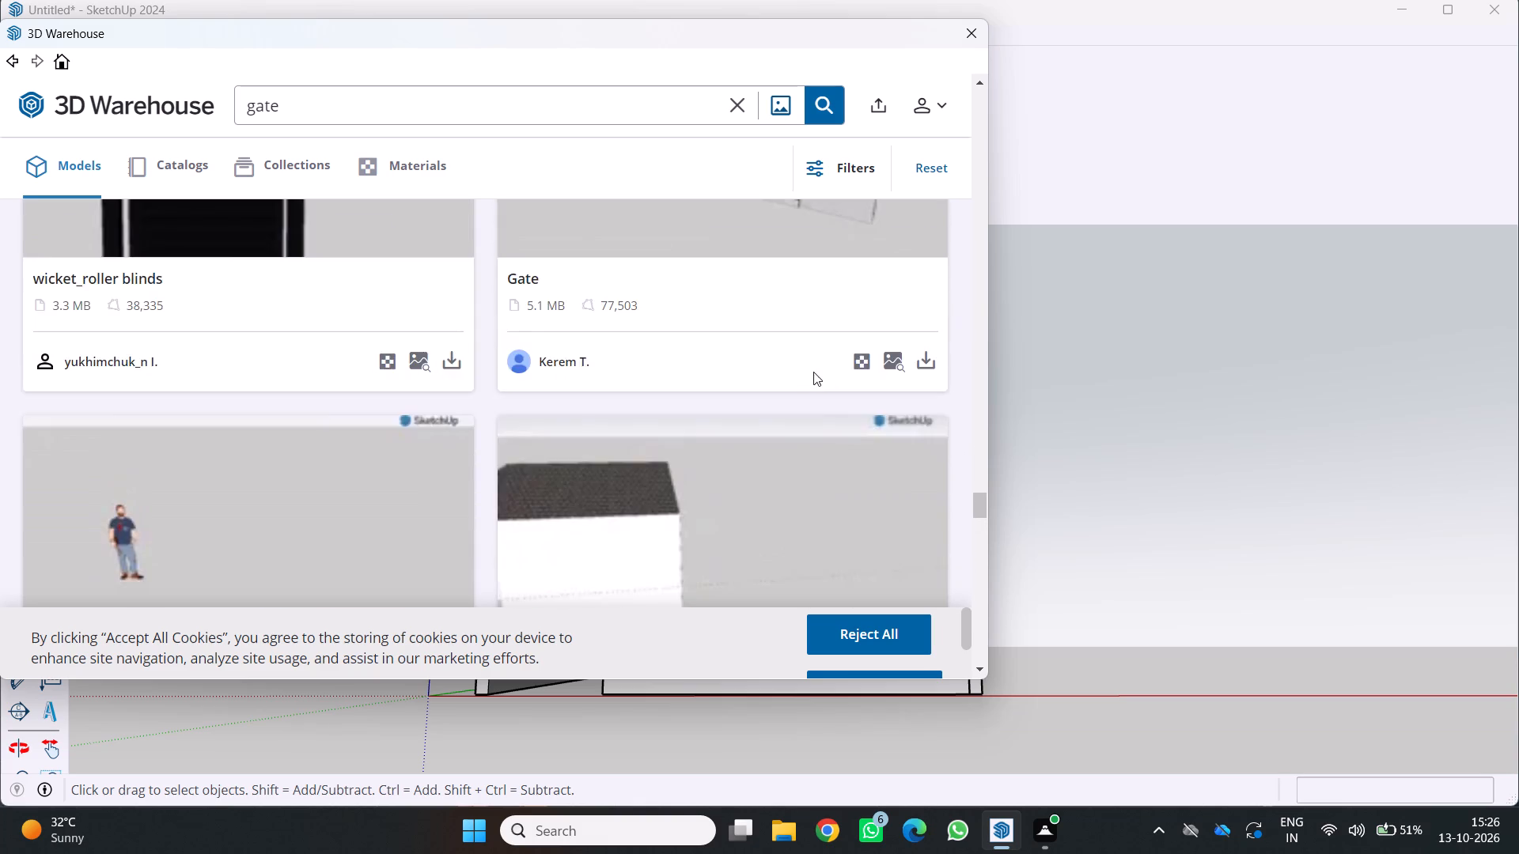
pyautogui.scroll(4, 813, 372)
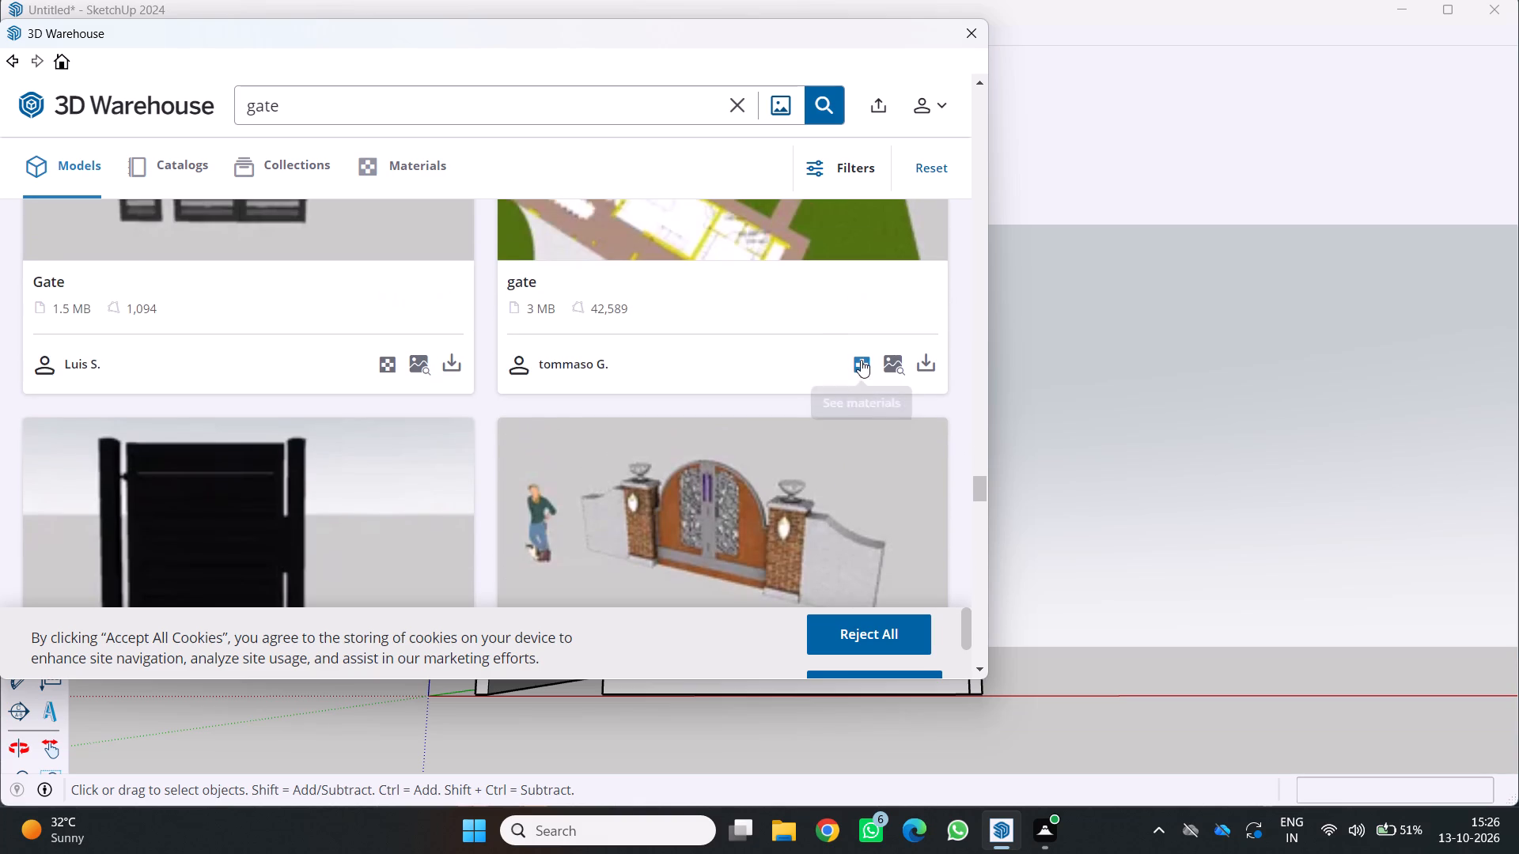
pyautogui.scroll(2, 860, 358)
pyautogui.scroll(-3, 845, 375)
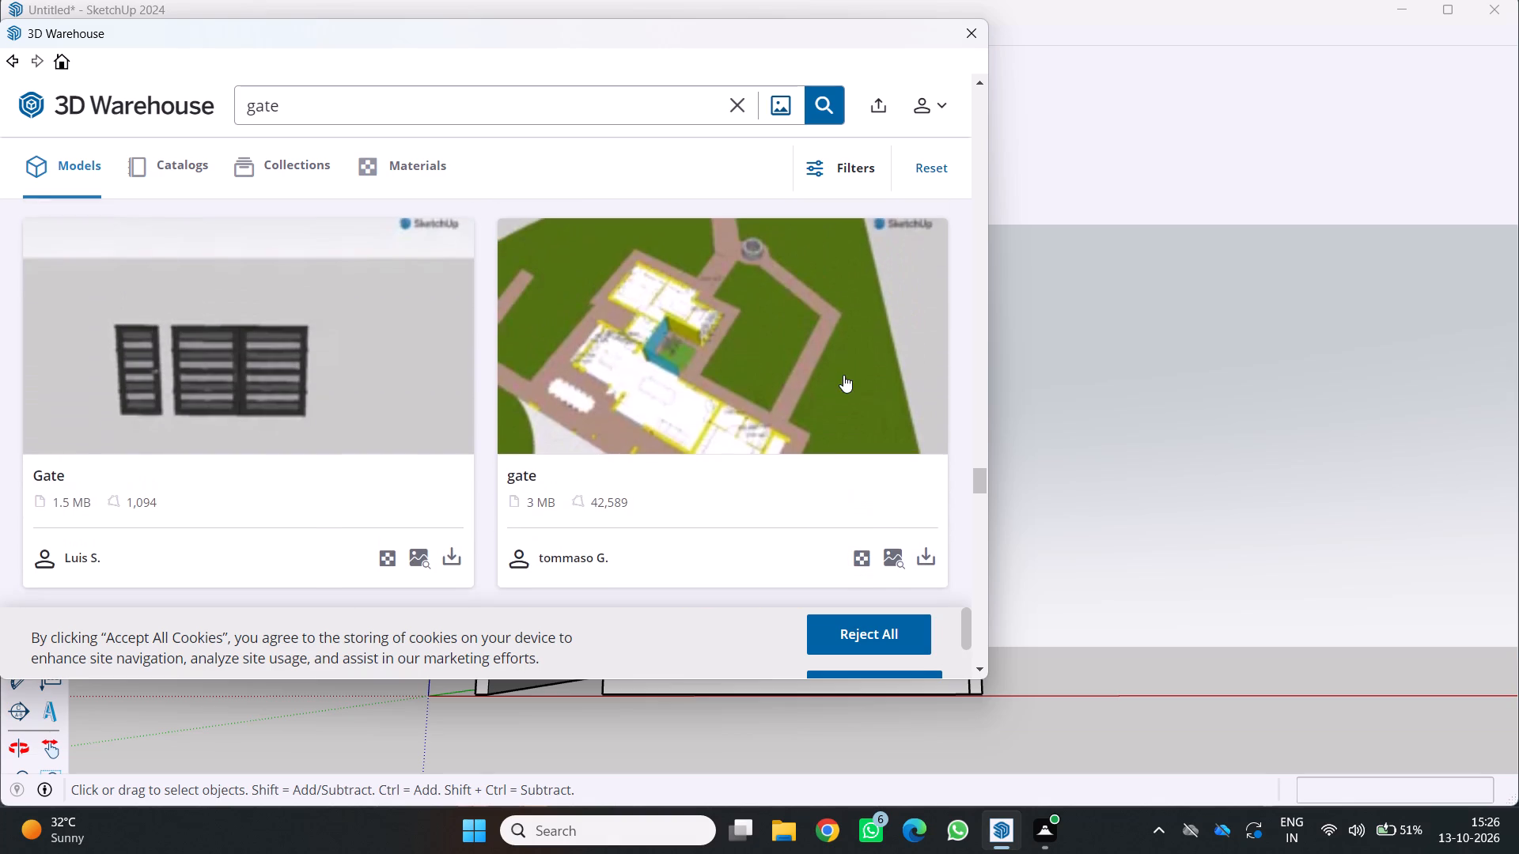
pyautogui.scroll(3, 809, 376)
pyautogui.scroll(3, 437, 448)
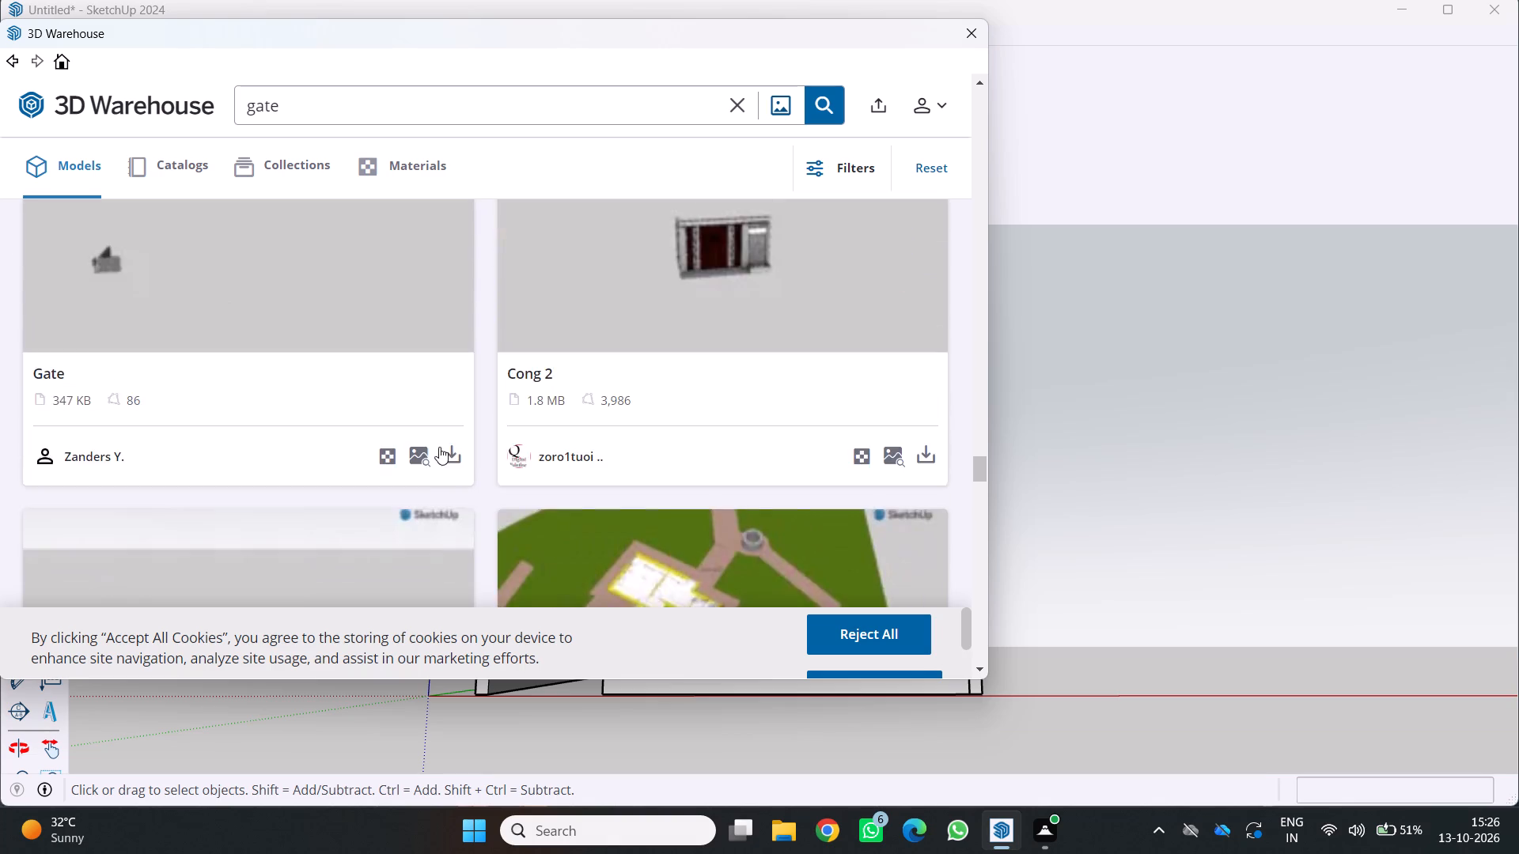
pyautogui.scroll(7, 442, 438)
pyautogui.scroll(5, 505, 372)
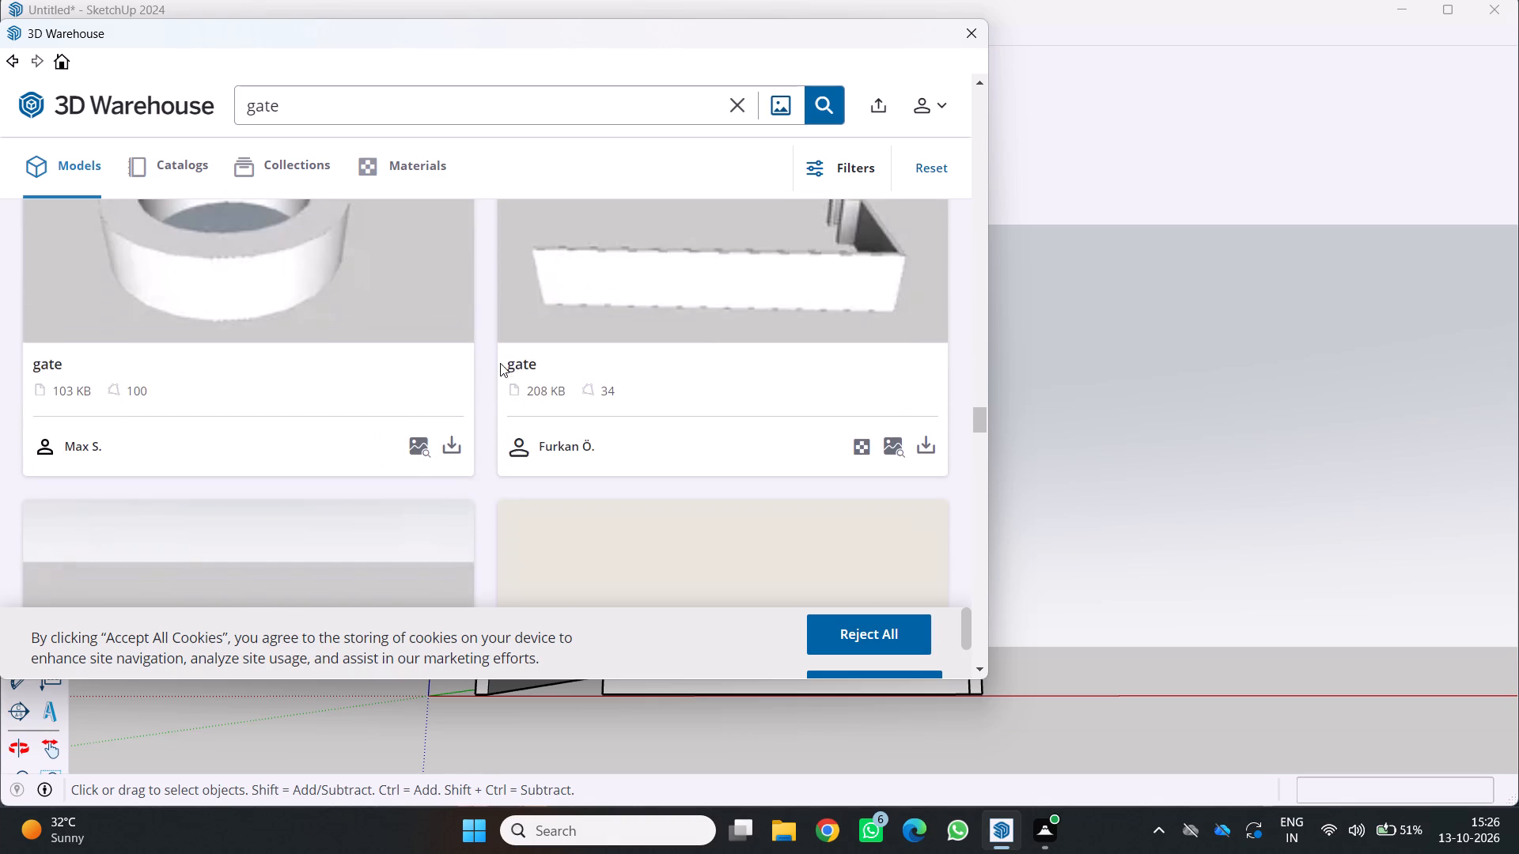
pyautogui.scroll(12, 495, 358)
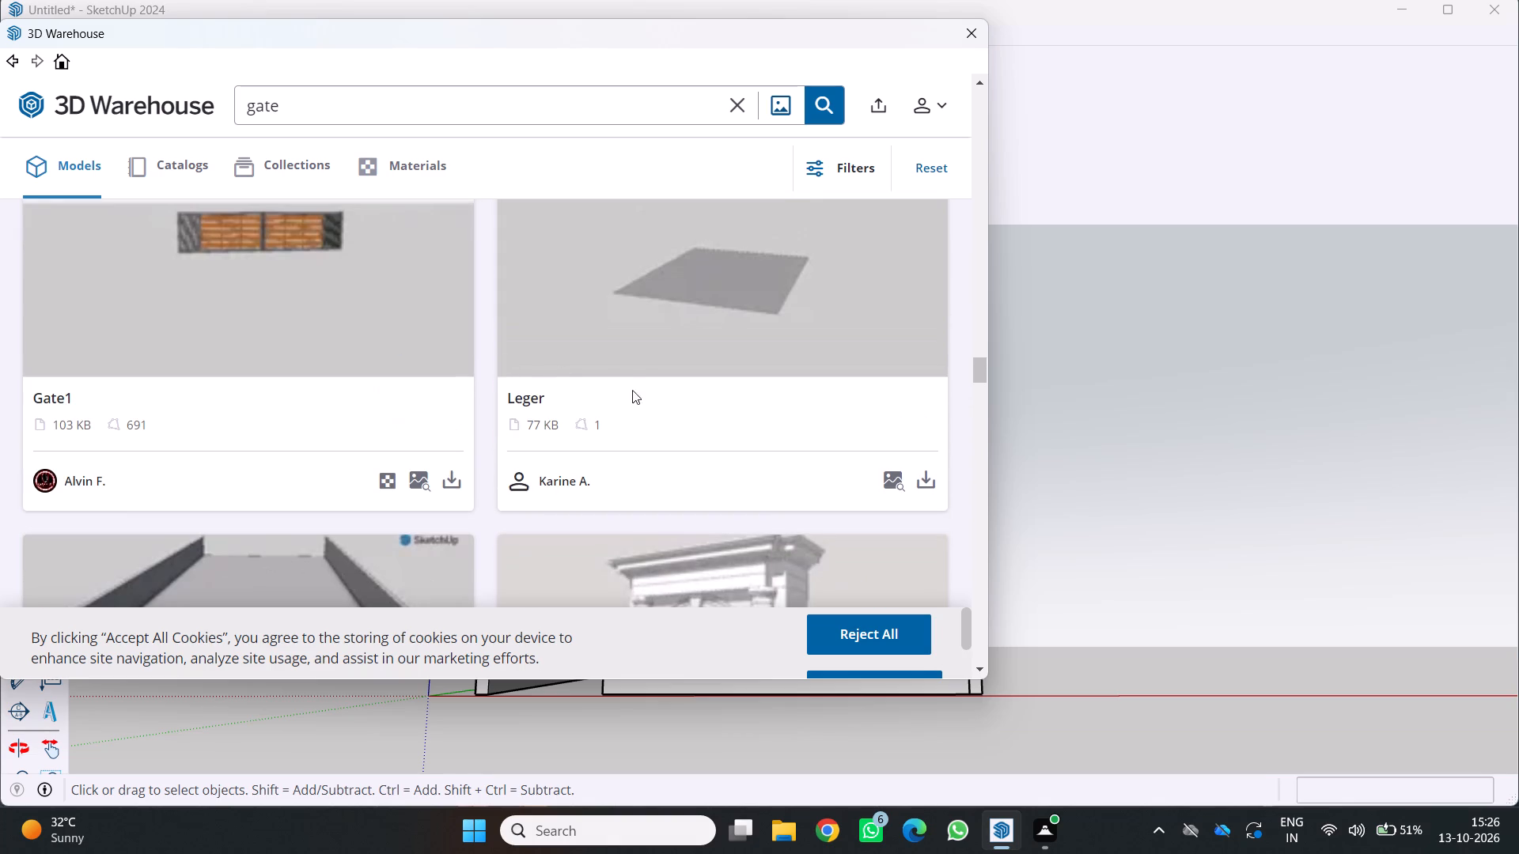
pyautogui.scroll(8, 555, 376)
pyautogui.scroll(4, 462, 380)
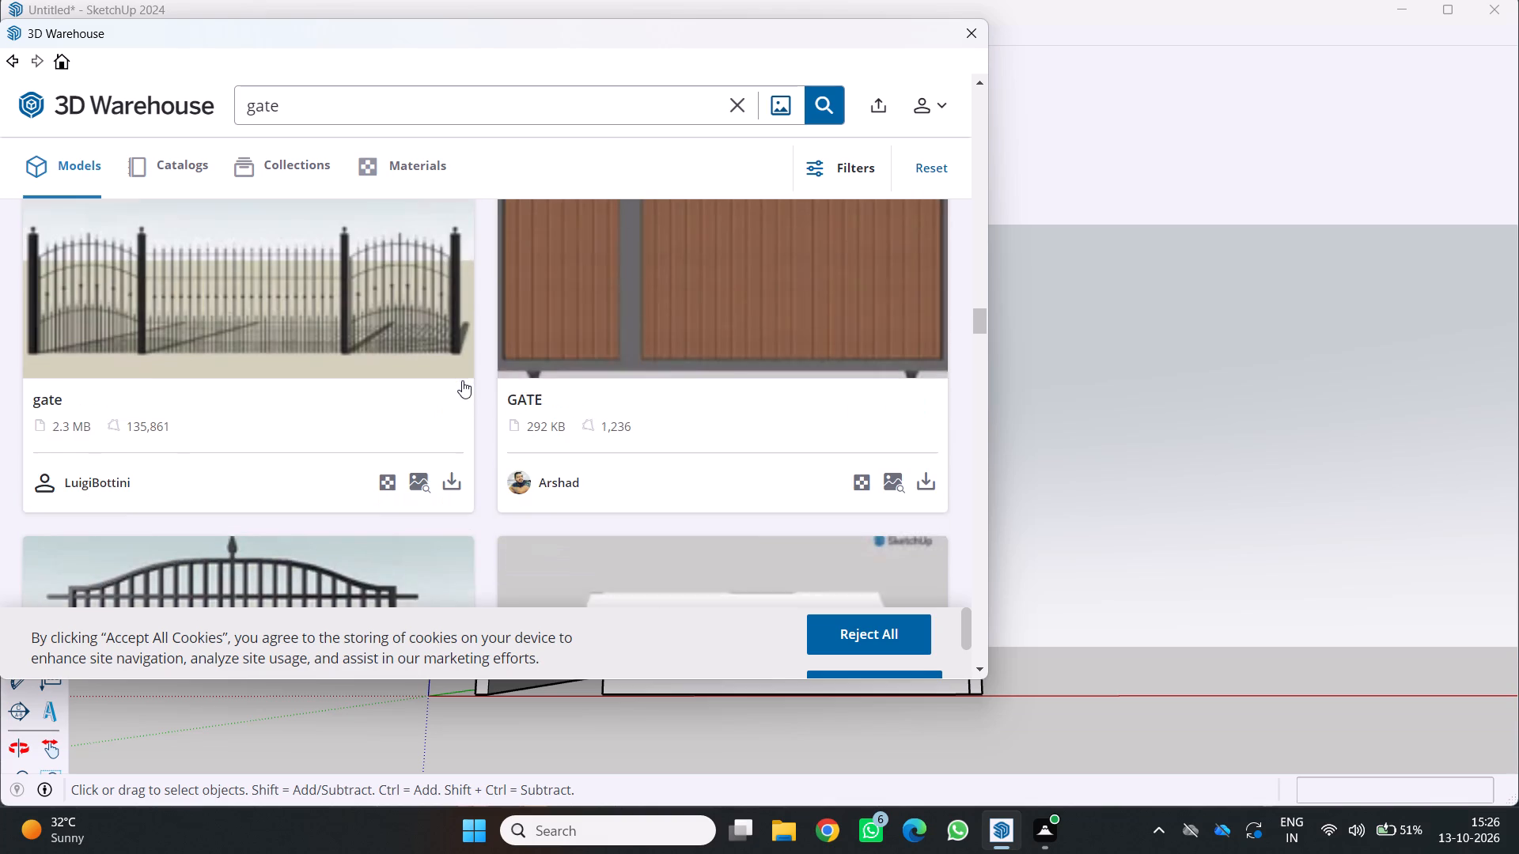
pyautogui.scroll(4, 464, 384)
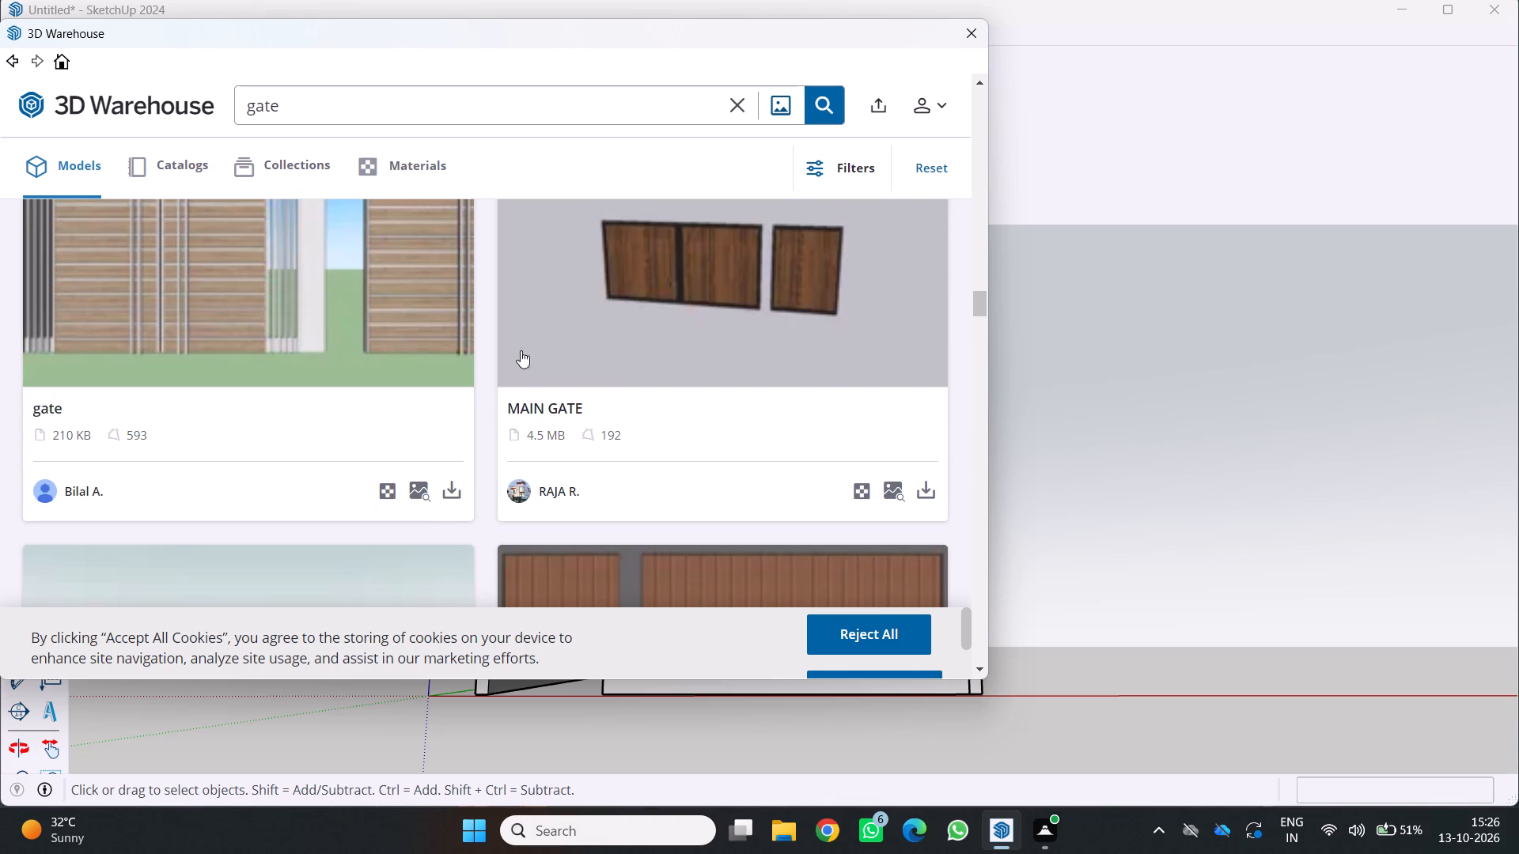
# Download the "MAIN GATE" model with the dark-framed wooden panels directly into the house model.
pyautogui.click(931, 491)
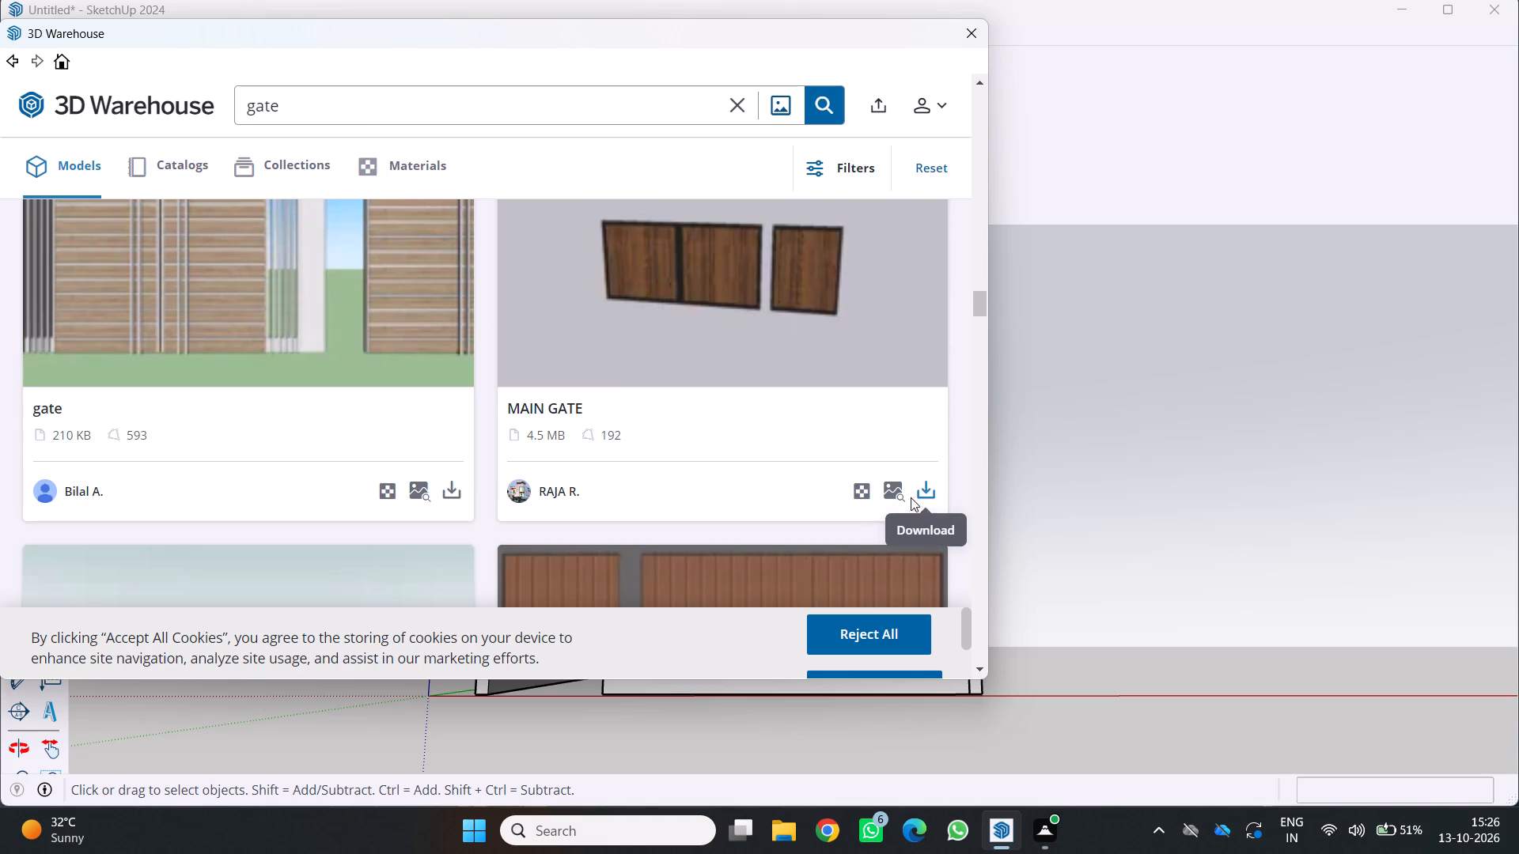
pyautogui.click(430, 384)
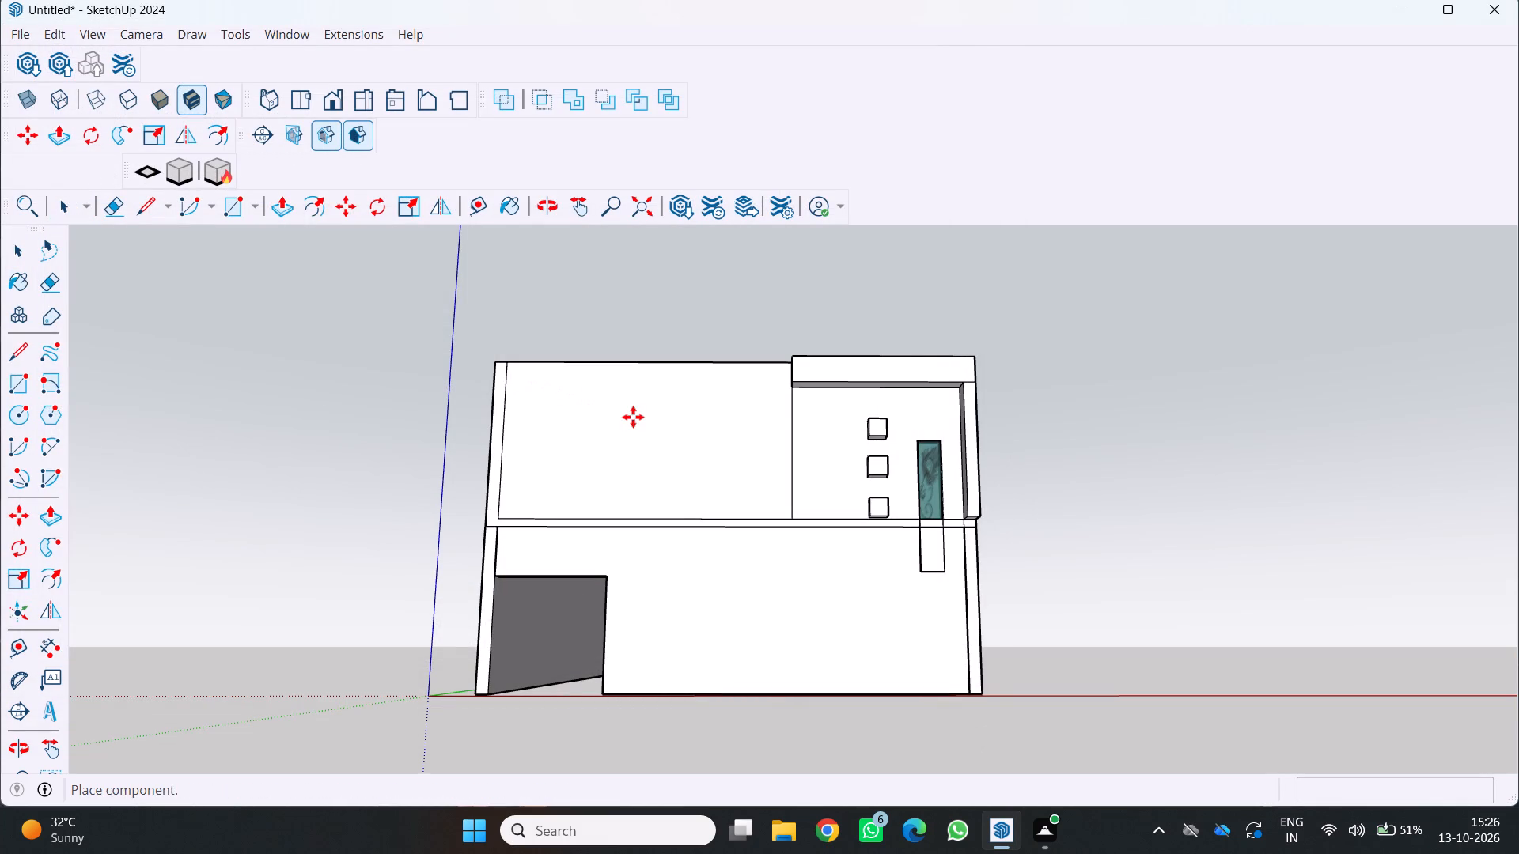
# Place the gate component with its lower corner at the base of the ground-floor opening, against the narrow end pillar.
pyautogui.moveTo(411, 639); pyautogui.dragTo(513, 675, button='middle')
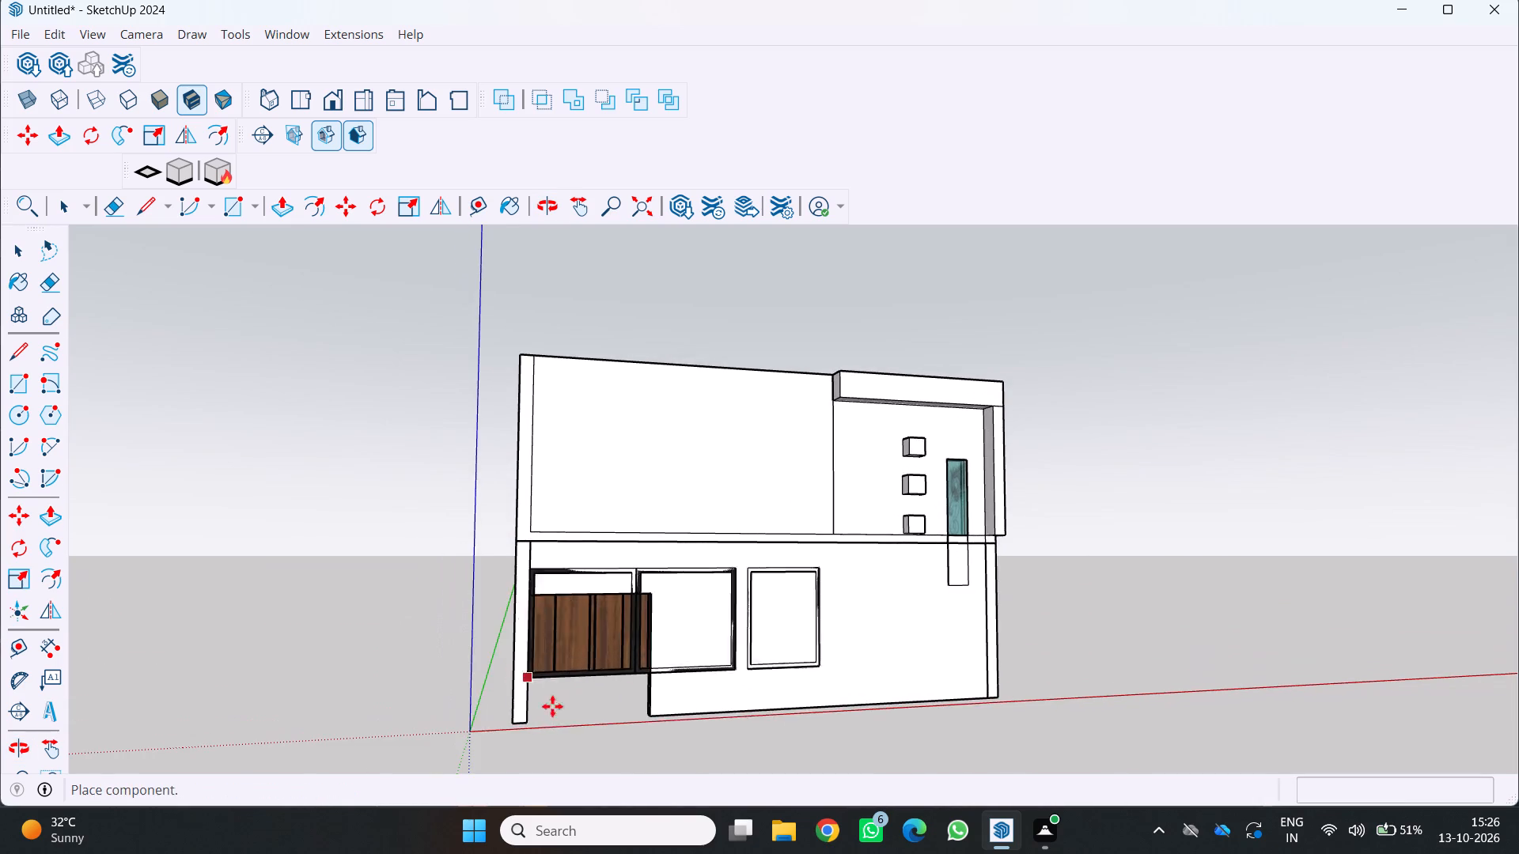
pyautogui.scroll(2, 566, 723)
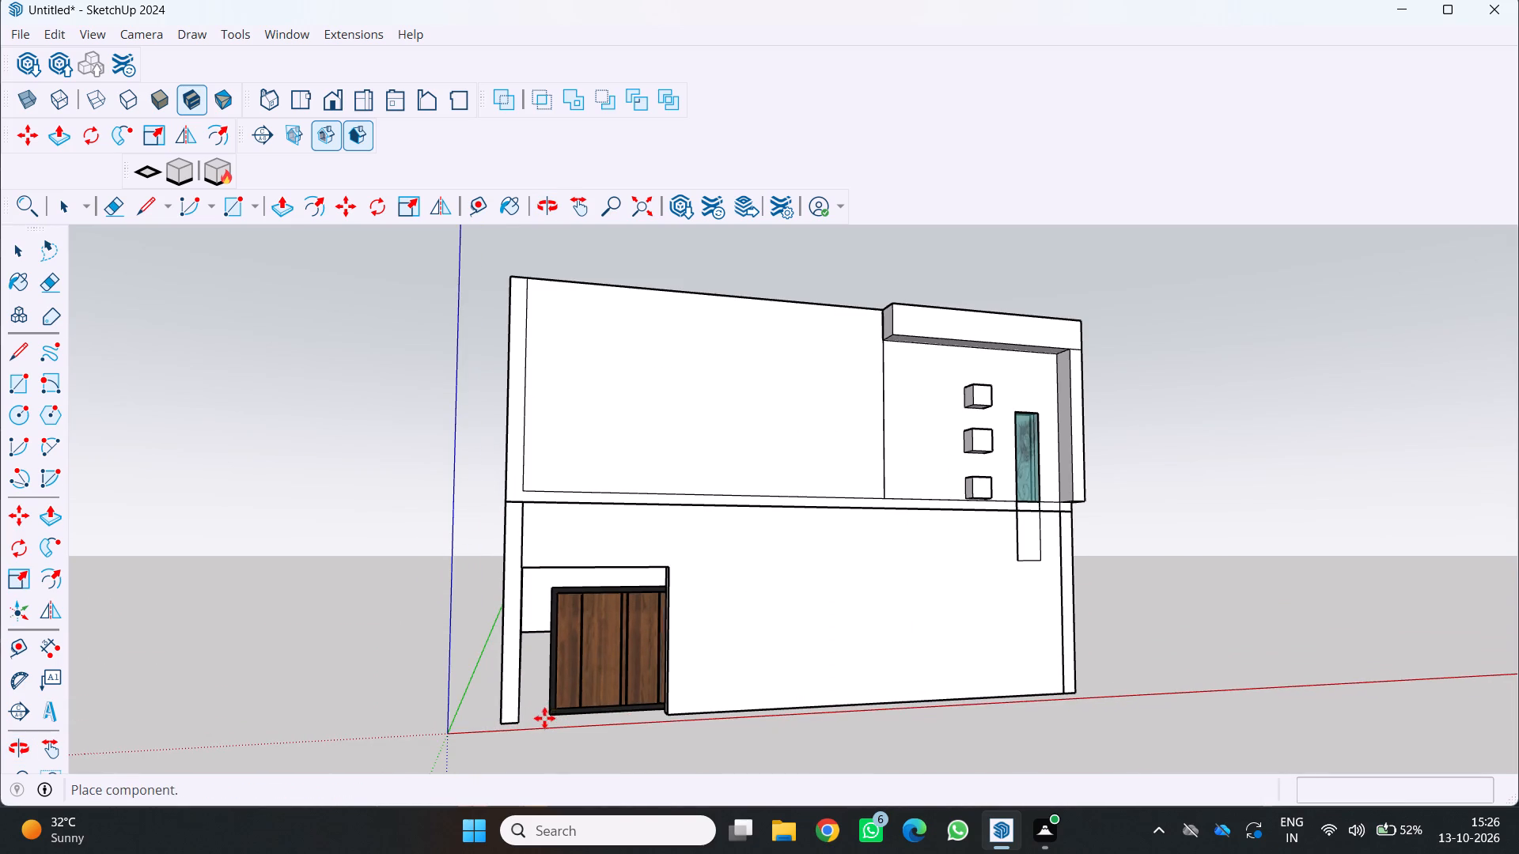
pyautogui.scroll(9, 535, 711)
pyautogui.moveTo(528, 712); pyautogui.dragTo(470, 724, button='middle')
pyautogui.middleClick(470, 724)
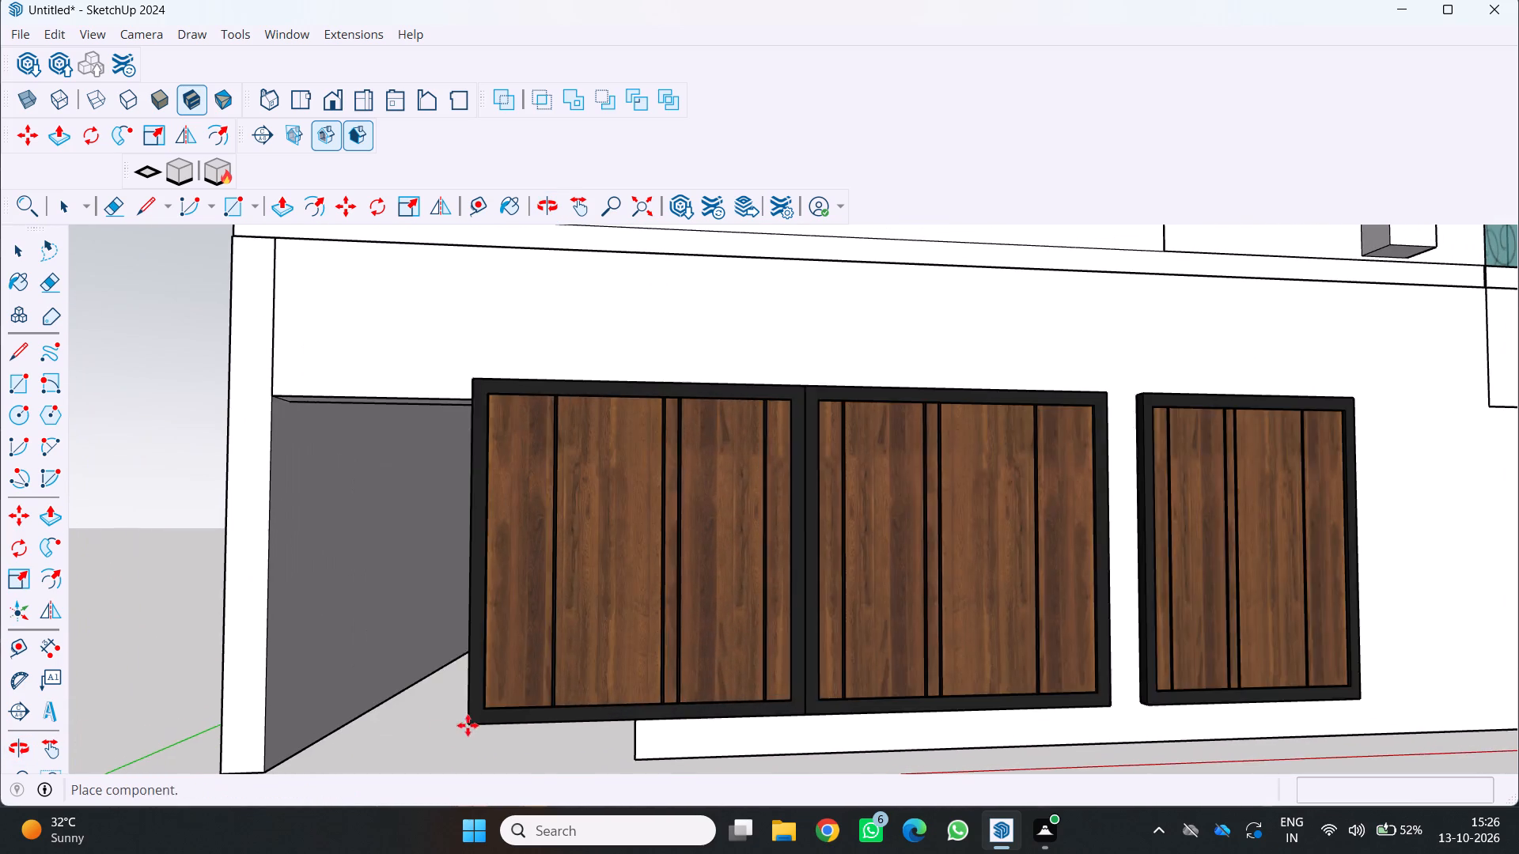
pyautogui.scroll(-9, 412, 731)
pyautogui.moveTo(398, 724); pyautogui.dragTo(516, 689, button='middle')
pyautogui.scroll(-5, 516, 689)
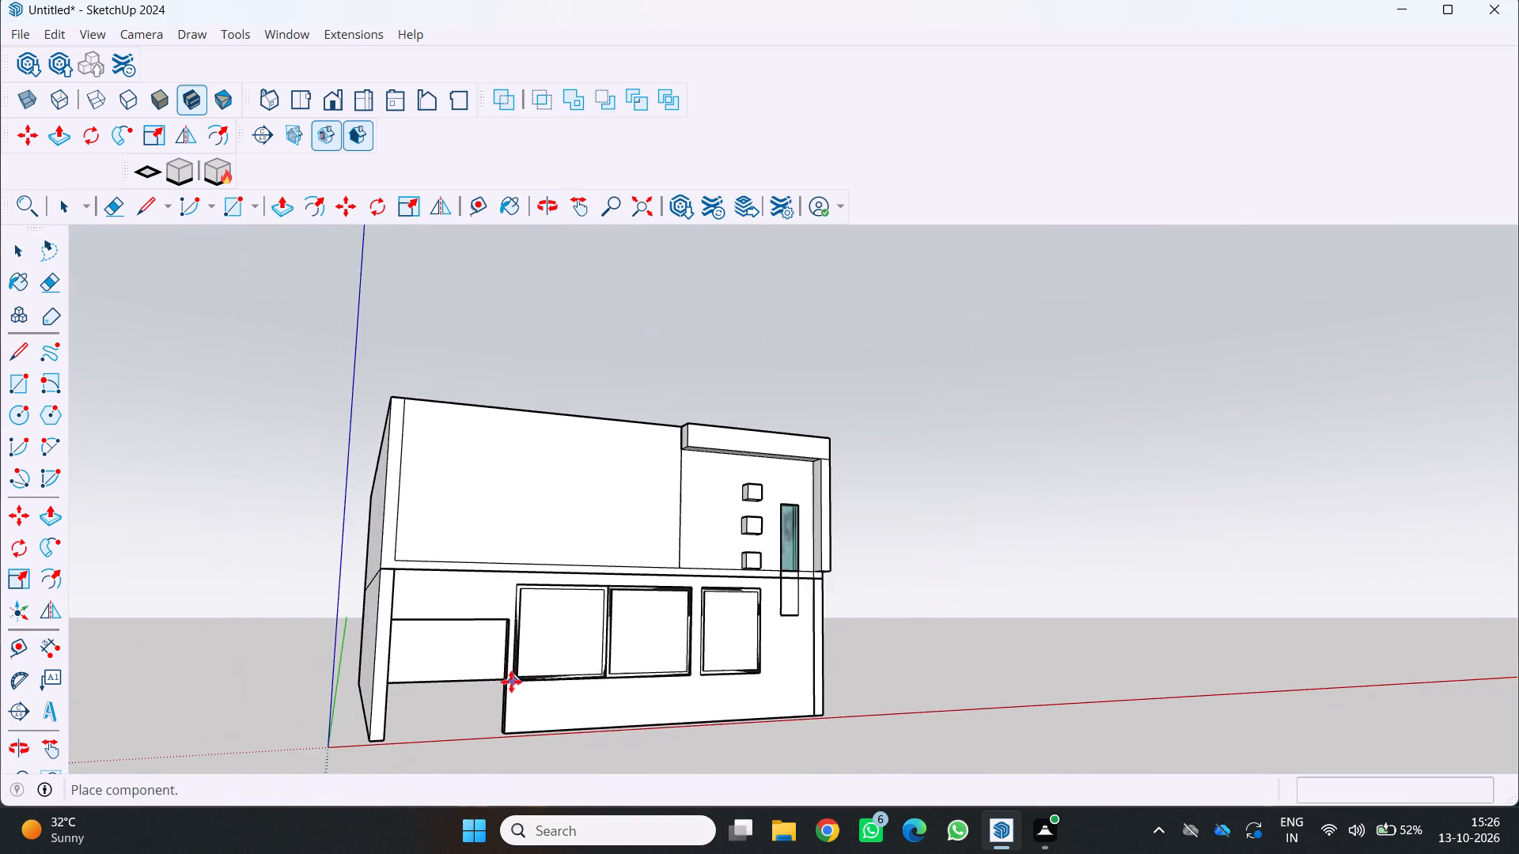
pyautogui.scroll(2, 494, 693)
pyautogui.scroll(-3, 471, 701)
pyautogui.scroll(3, 393, 734)
pyautogui.moveTo(389, 737); pyautogui.dragTo(313, 741, button='middle')
pyautogui.scroll(1, 389, 737)
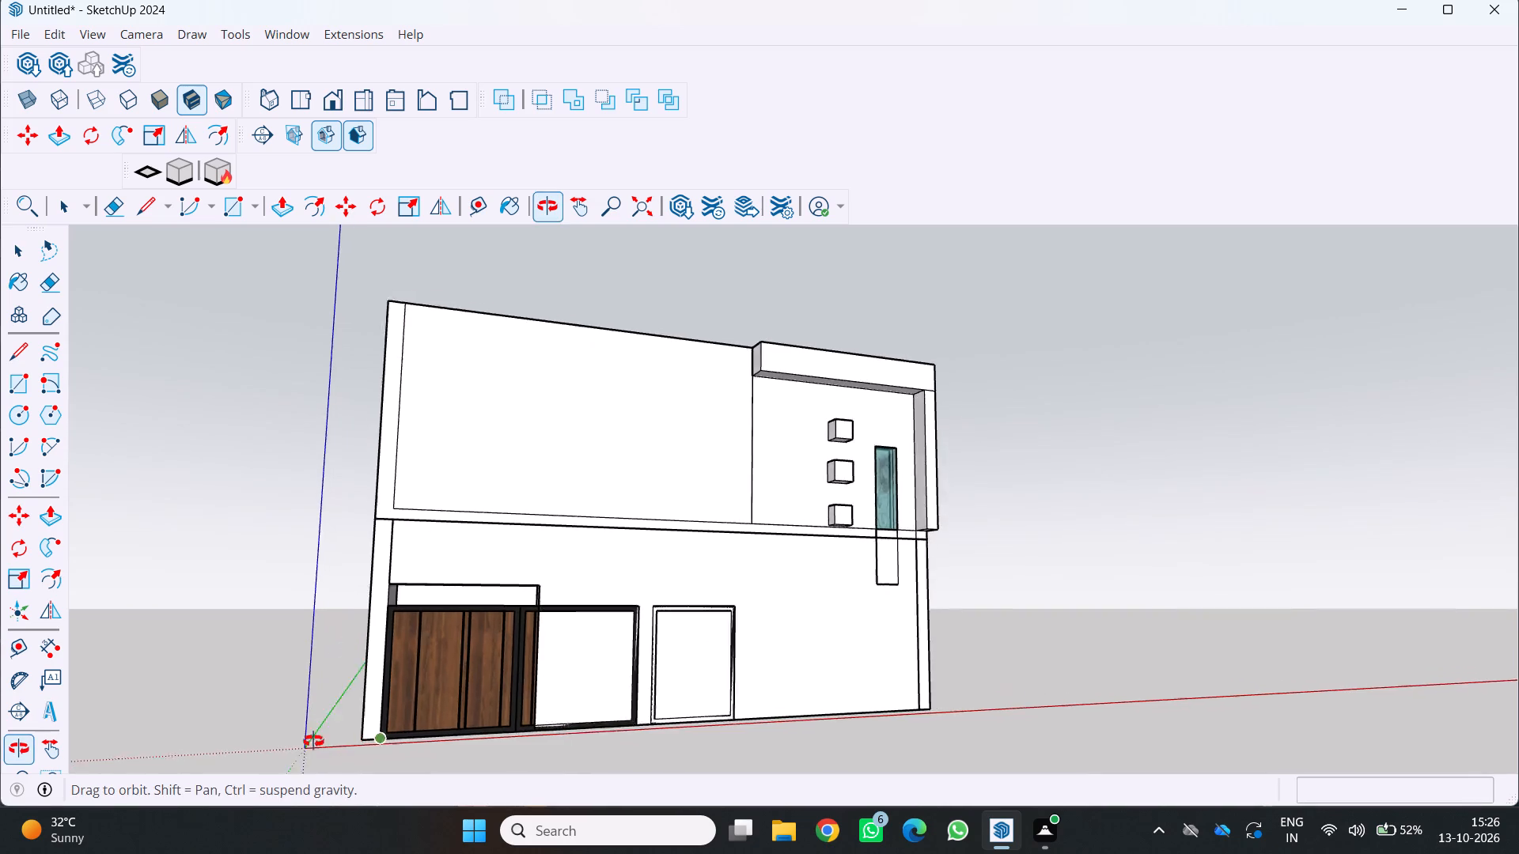
pyautogui.moveTo(313, 741); pyautogui.dragTo(296, 741, button='middle')
pyautogui.scroll(15, 301, 746)
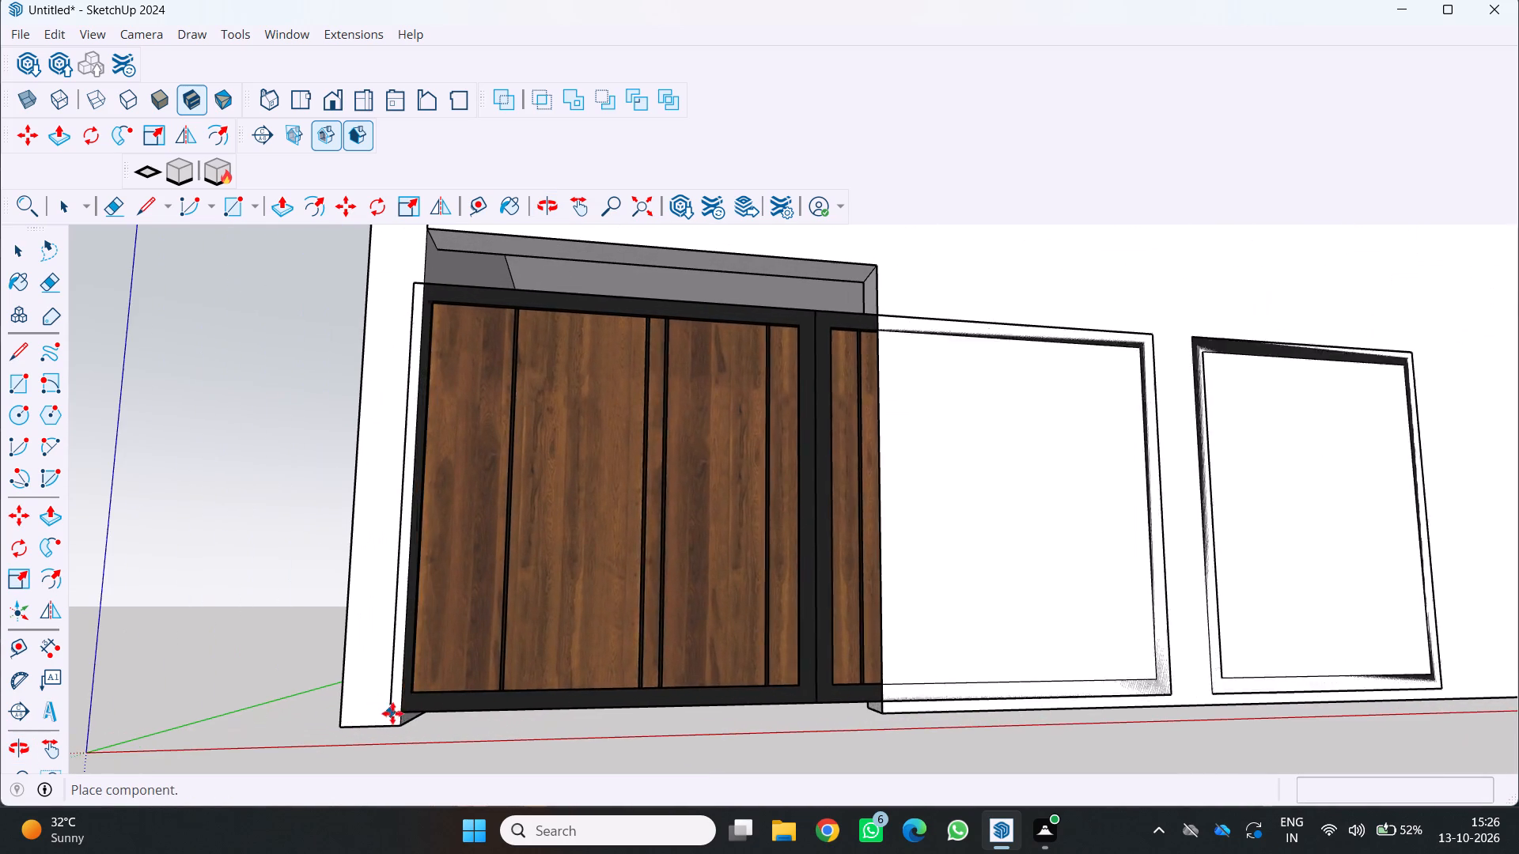
pyautogui.click(395, 729)
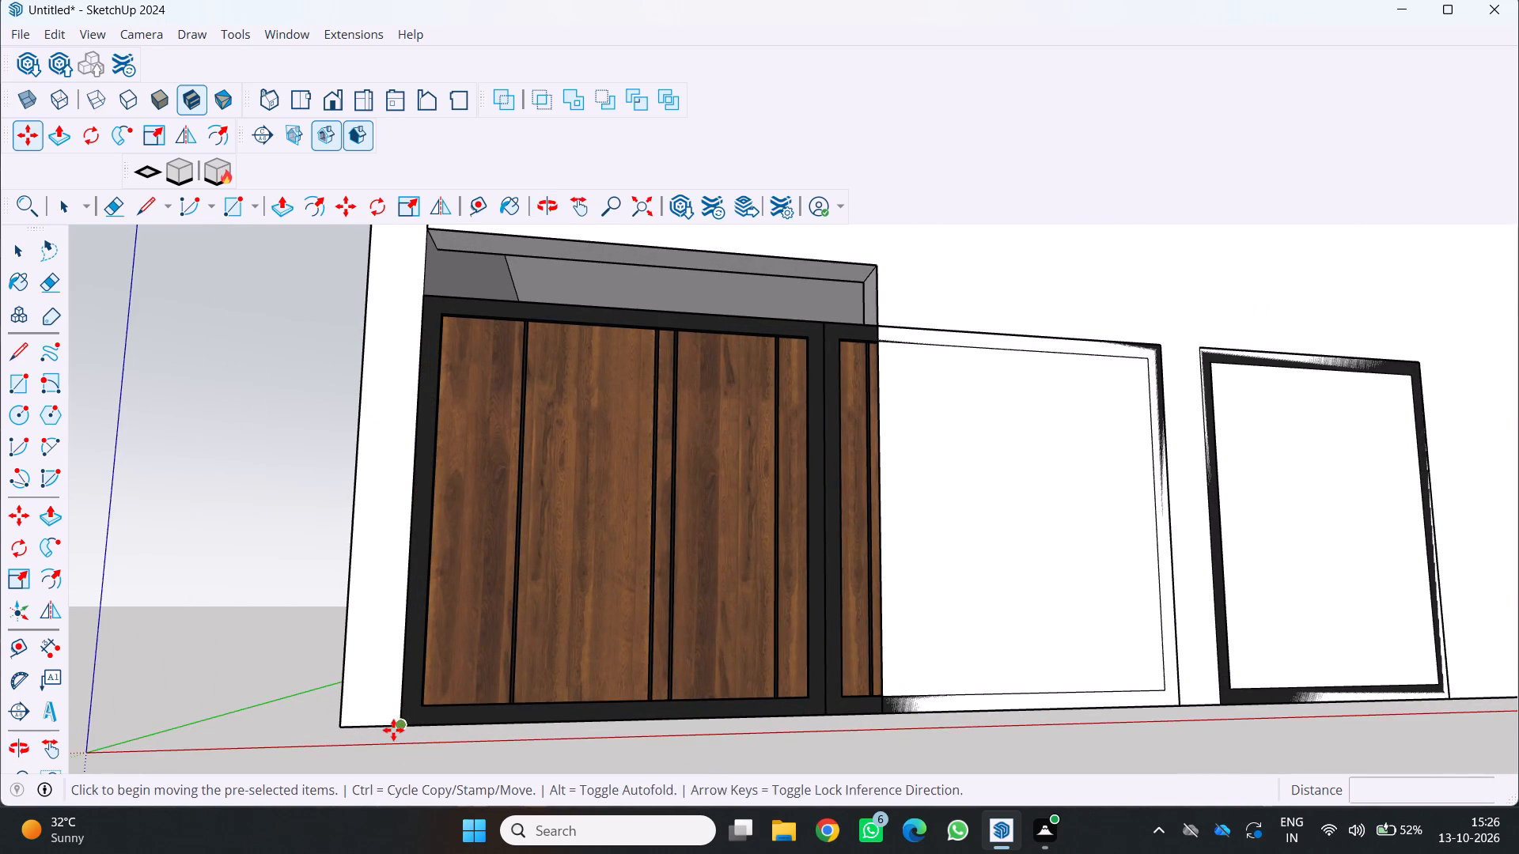
# Scale the gate along the red axis to about 0.50 so that its width fits the ground-floor opening.
pyautogui.scroll(-4, 1124, 580)
pyautogui.moveTo(1105, 583); pyautogui.dragTo(1028, 585, button='middle')
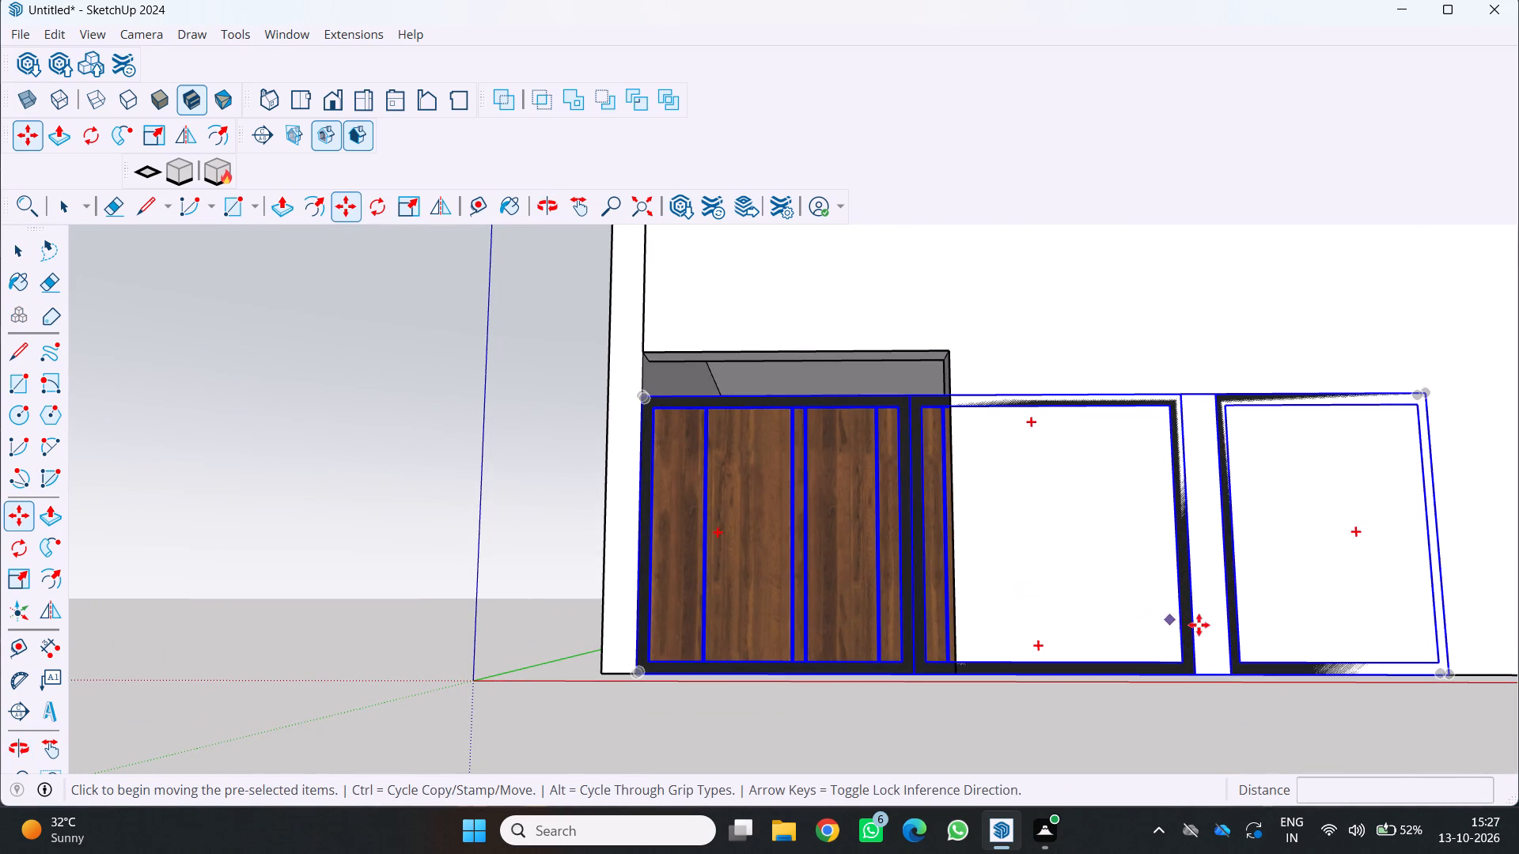
pyautogui.press('s')
pyautogui.click(1441, 531)
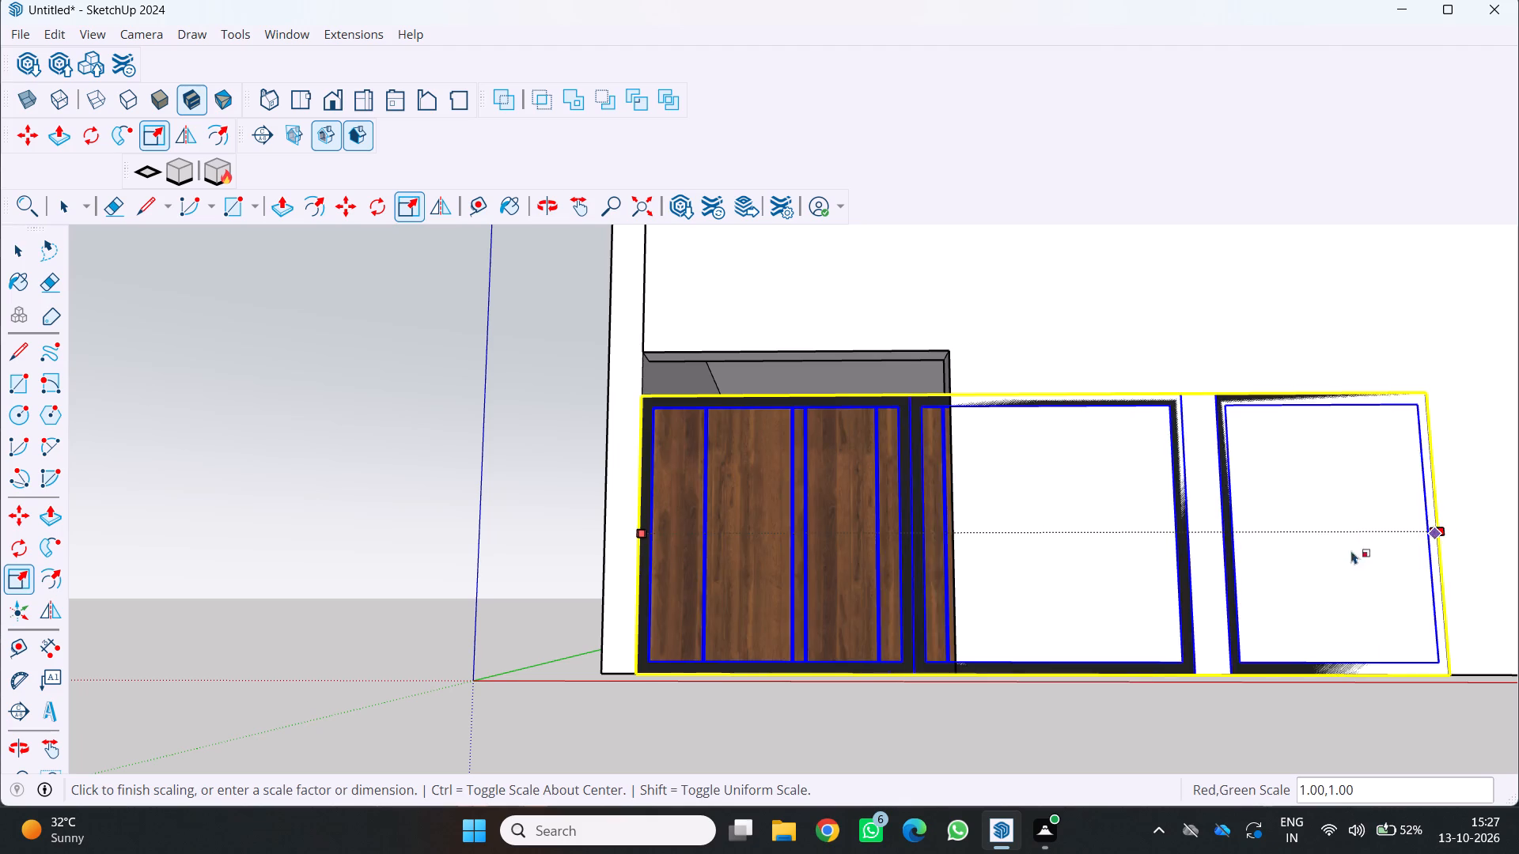
pyautogui.scroll(3, 914, 548)
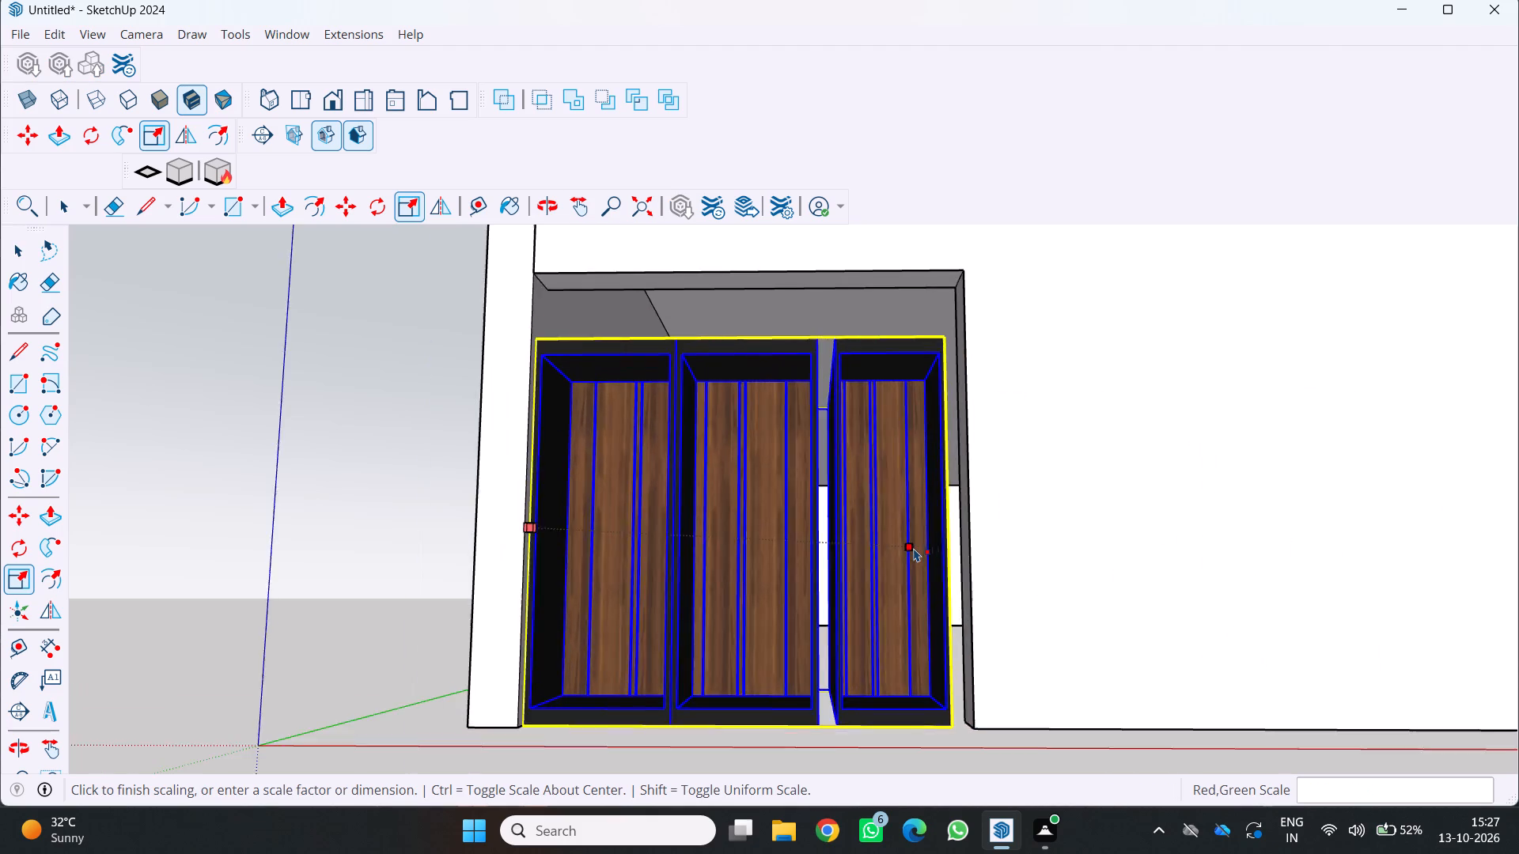
pyautogui.scroll(5, 914, 548)
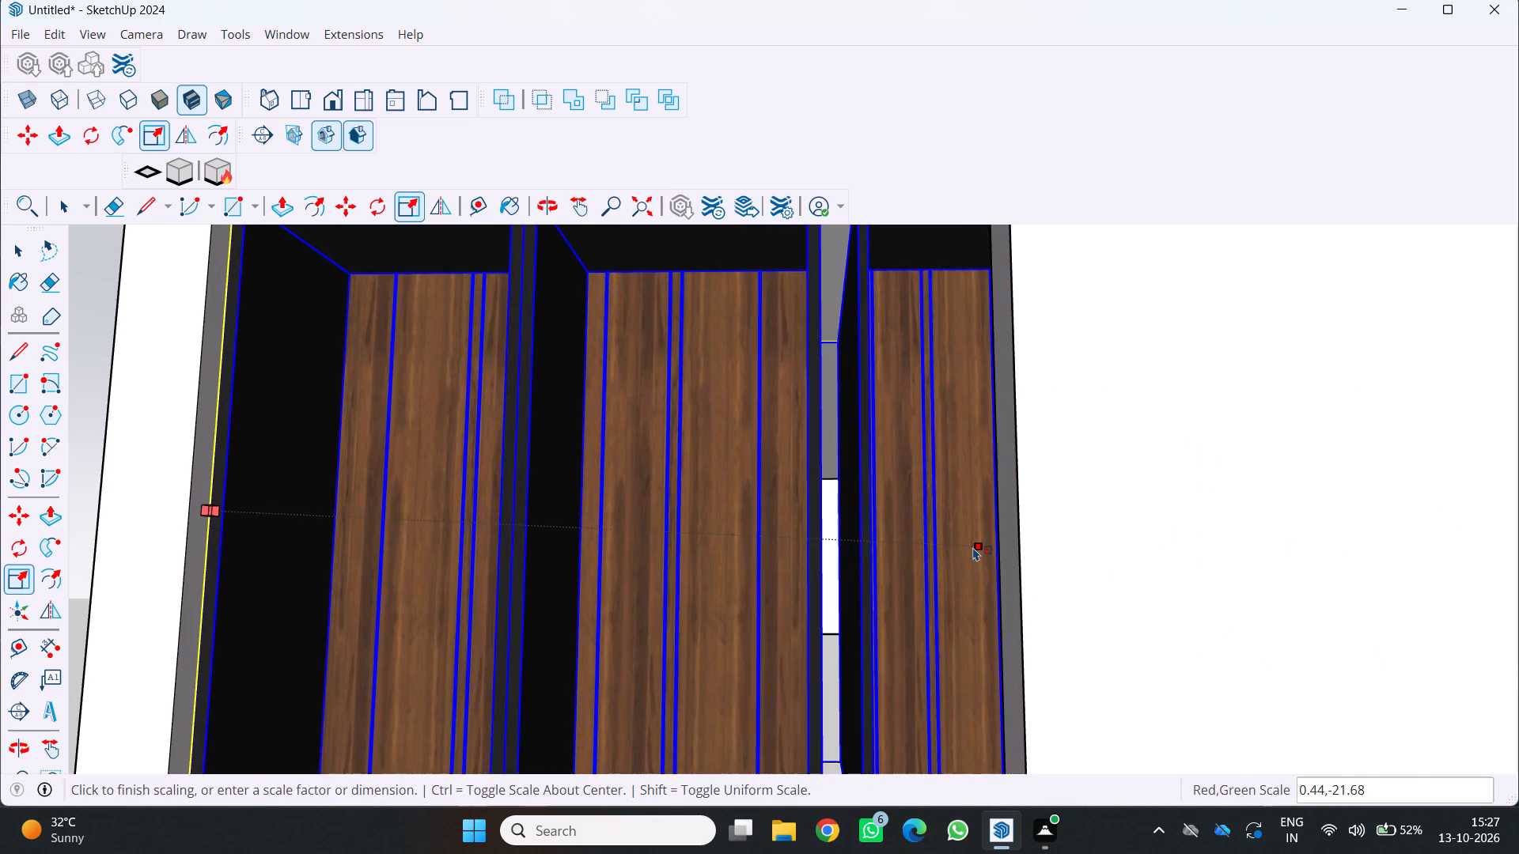
pyautogui.scroll(-6, 973, 547)
pyautogui.scroll(4, 973, 547)
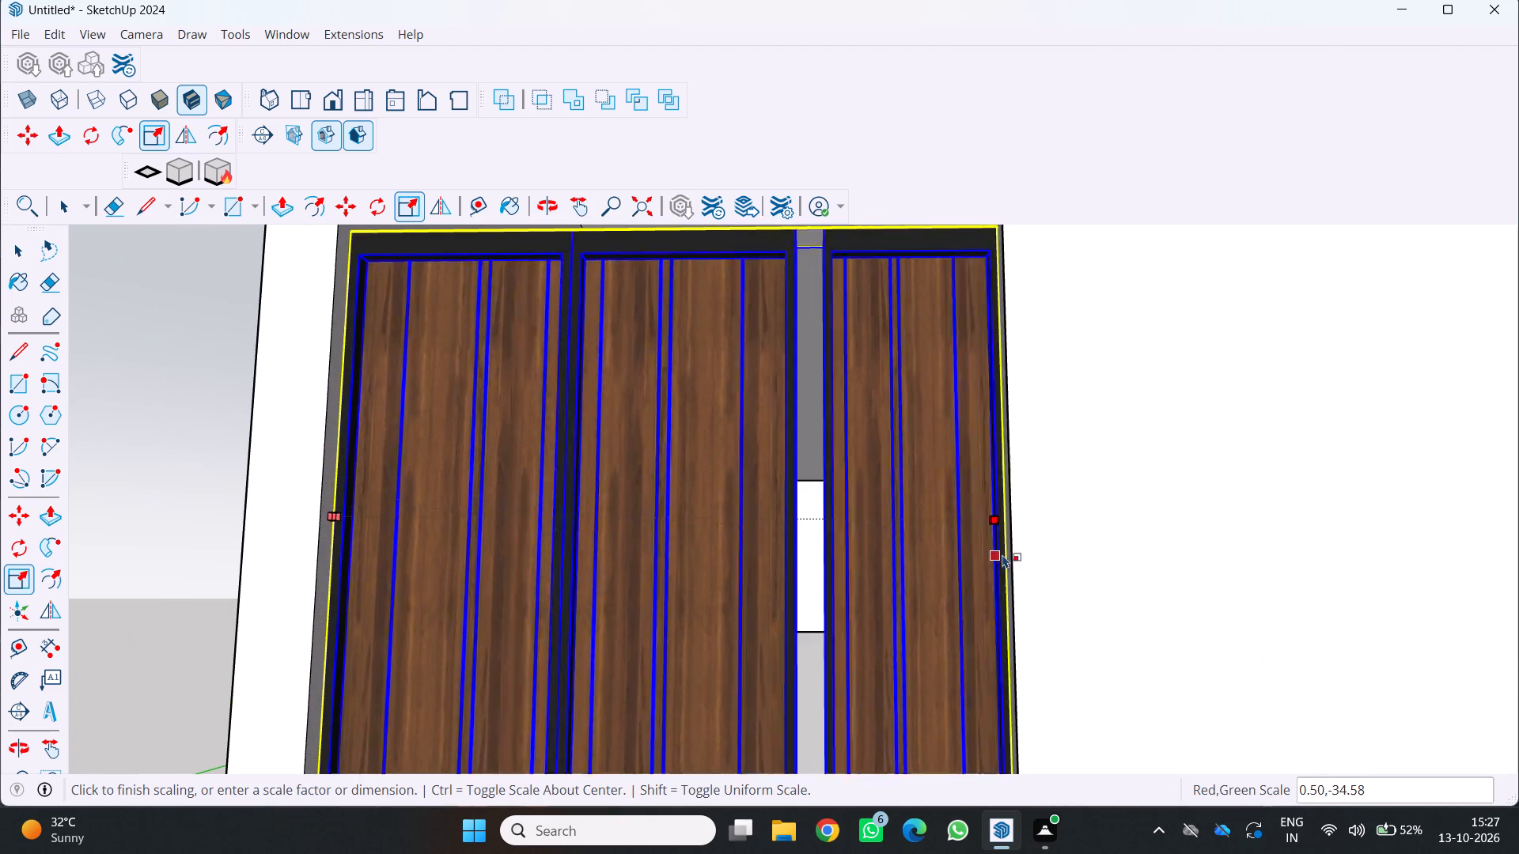
pyautogui.click(1011, 548)
pyautogui.scroll(-5, 1009, 548)
pyautogui.press('space')
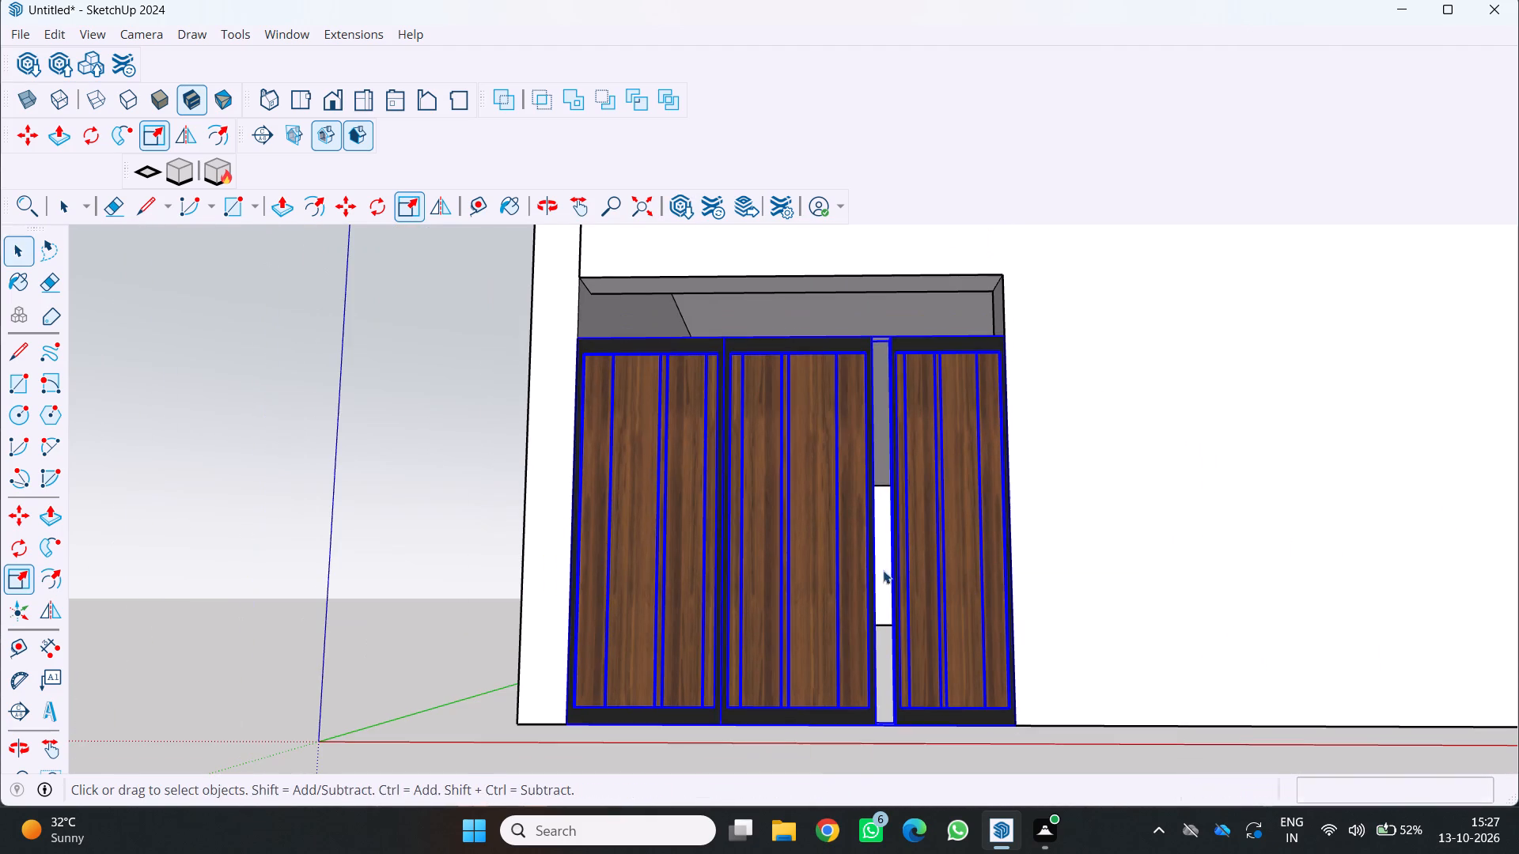
pyautogui.press('space')
# Scale the gate's height by about 1.15 so that its top meets the upper edge of the opening.
pyautogui.moveTo(814, 532); pyautogui.dragTo(842, 727, button='middle')
pyautogui.middleClick(842, 727)
pyautogui.scroll(3, 852, 460)
pyautogui.moveTo(892, 401); pyautogui.dragTo(851, 354, button='middle')
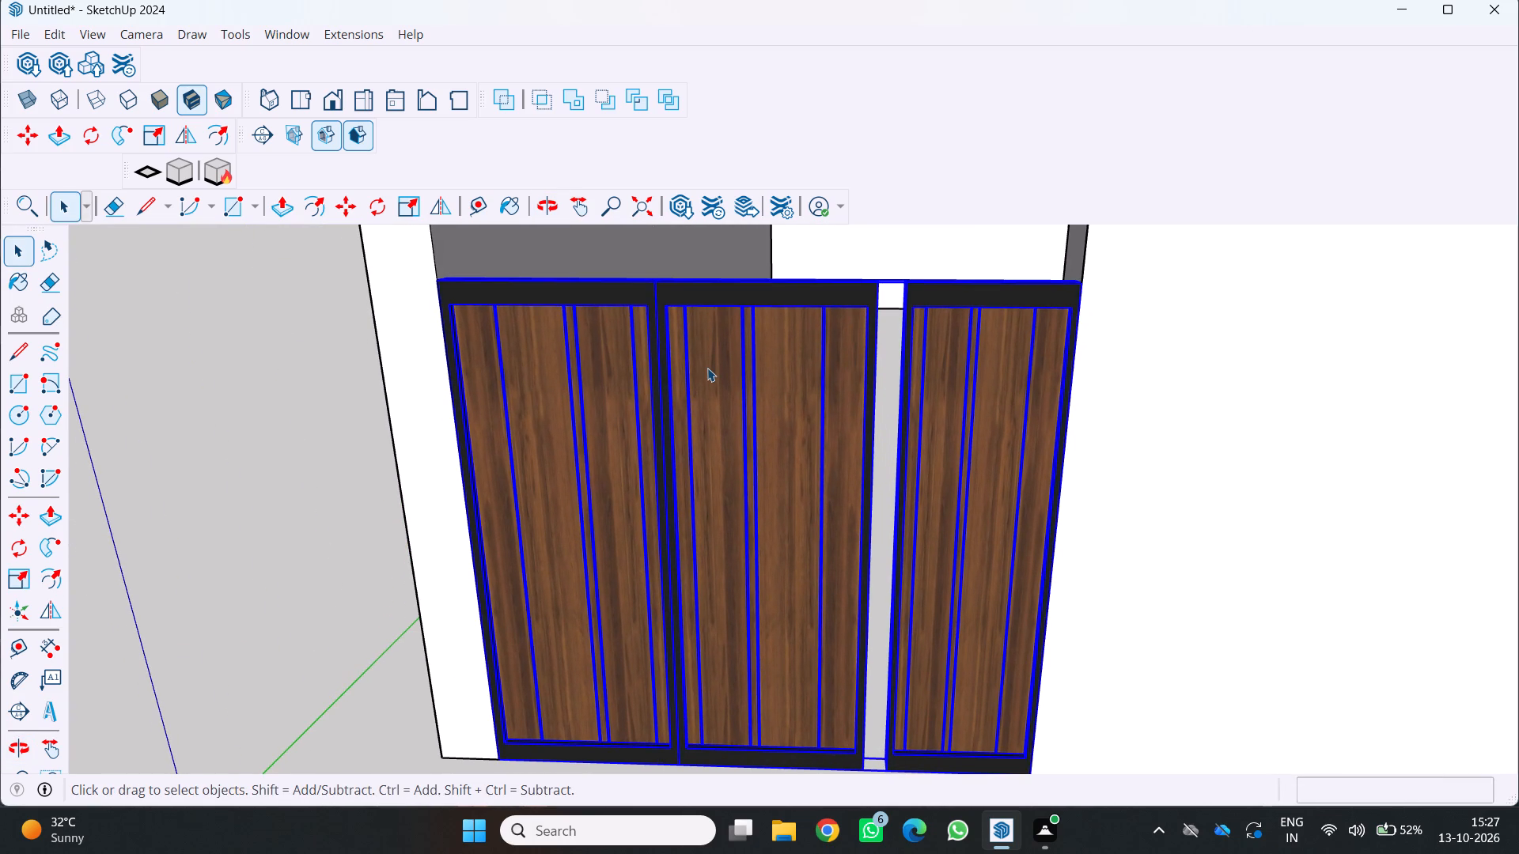
pyautogui.scroll(1, 707, 368)
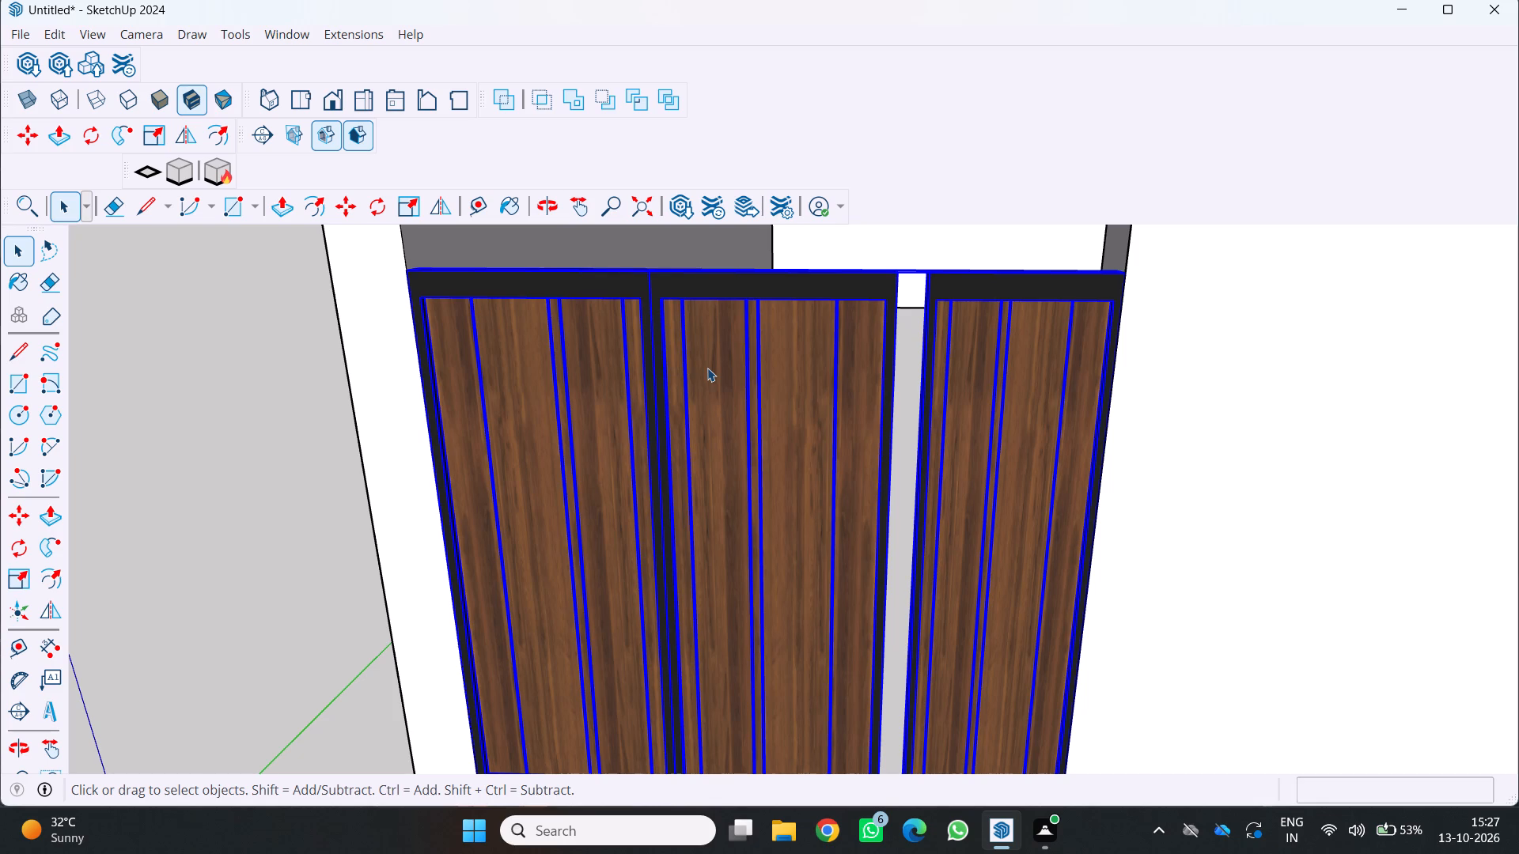
pyautogui.scroll(-5, 794, 422)
pyautogui.moveTo(794, 424); pyautogui.dragTo(779, 396, button='middle')
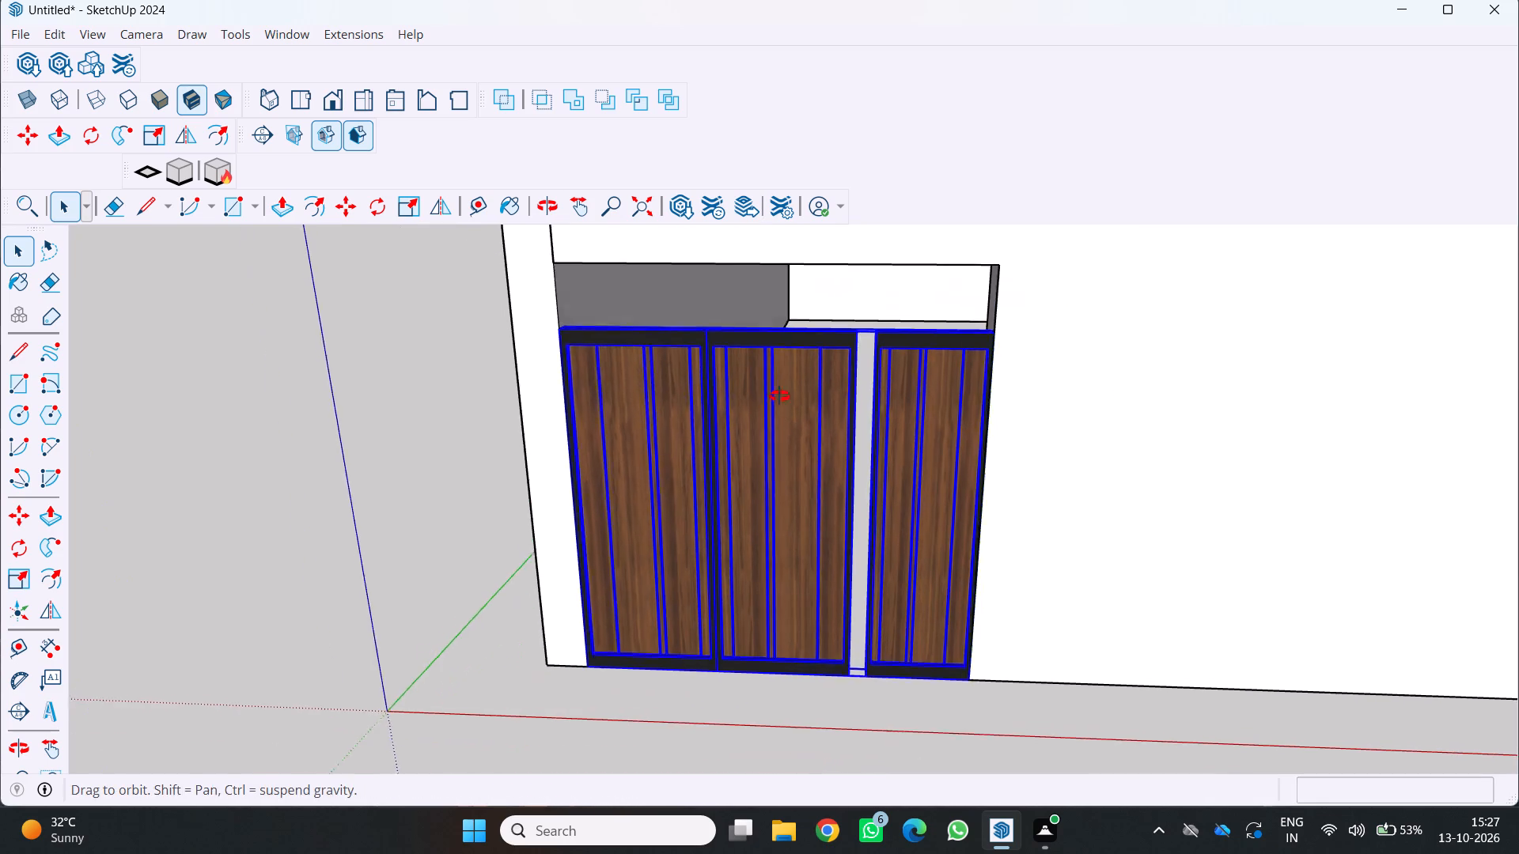
pyautogui.moveTo(779, 396); pyautogui.dragTo(784, 320, button='middle')
pyautogui.middleClick(784, 320)
pyautogui.scroll(4, 778, 419)
pyautogui.scroll(-7, 757, 407)
pyautogui.moveTo(745, 406); pyautogui.dragTo(758, 433, button='middle')
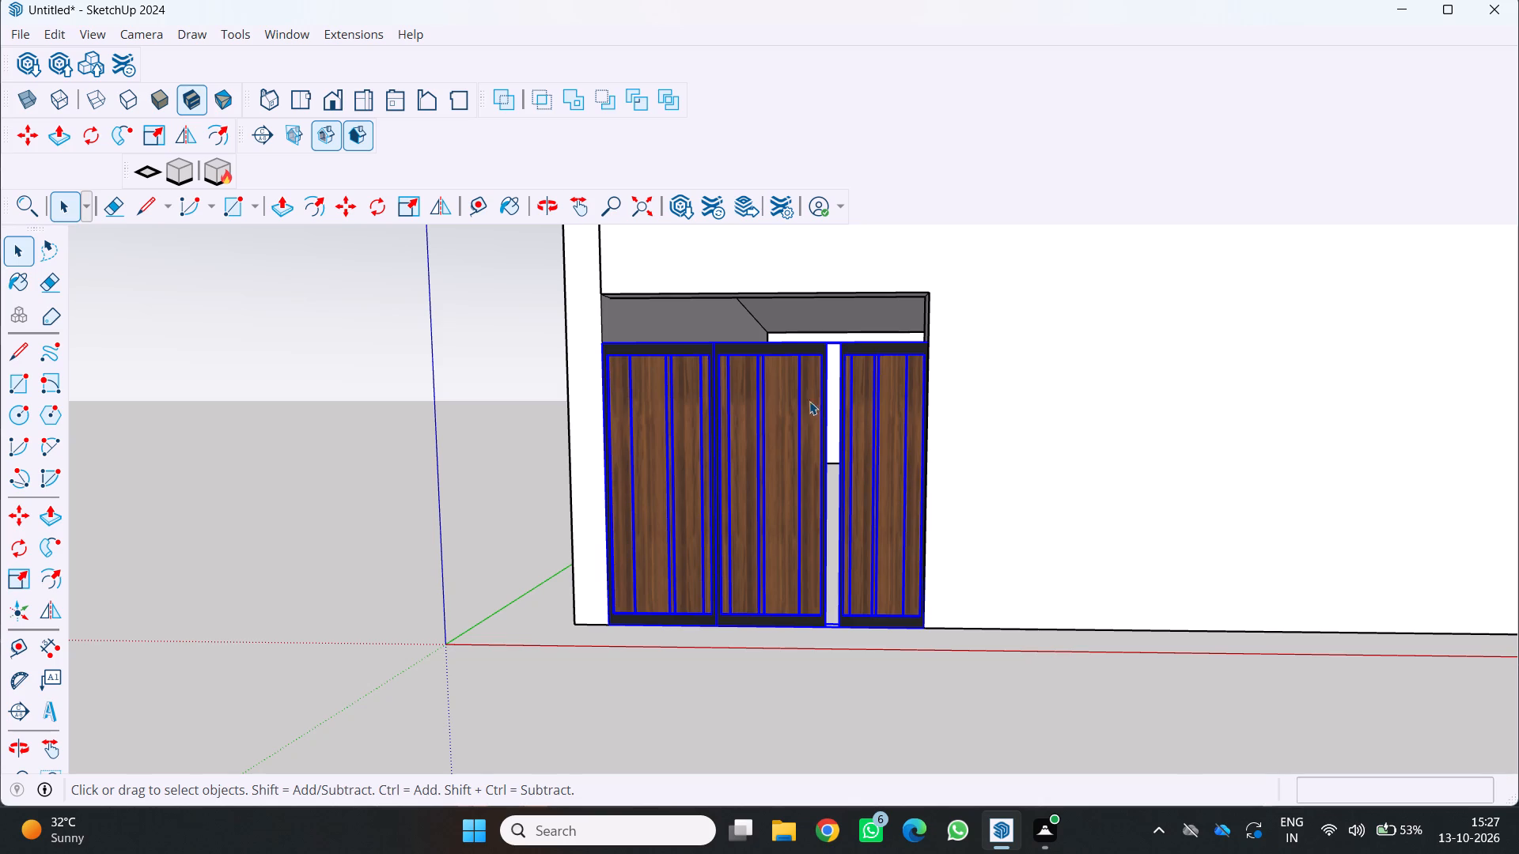
pyautogui.press('s')
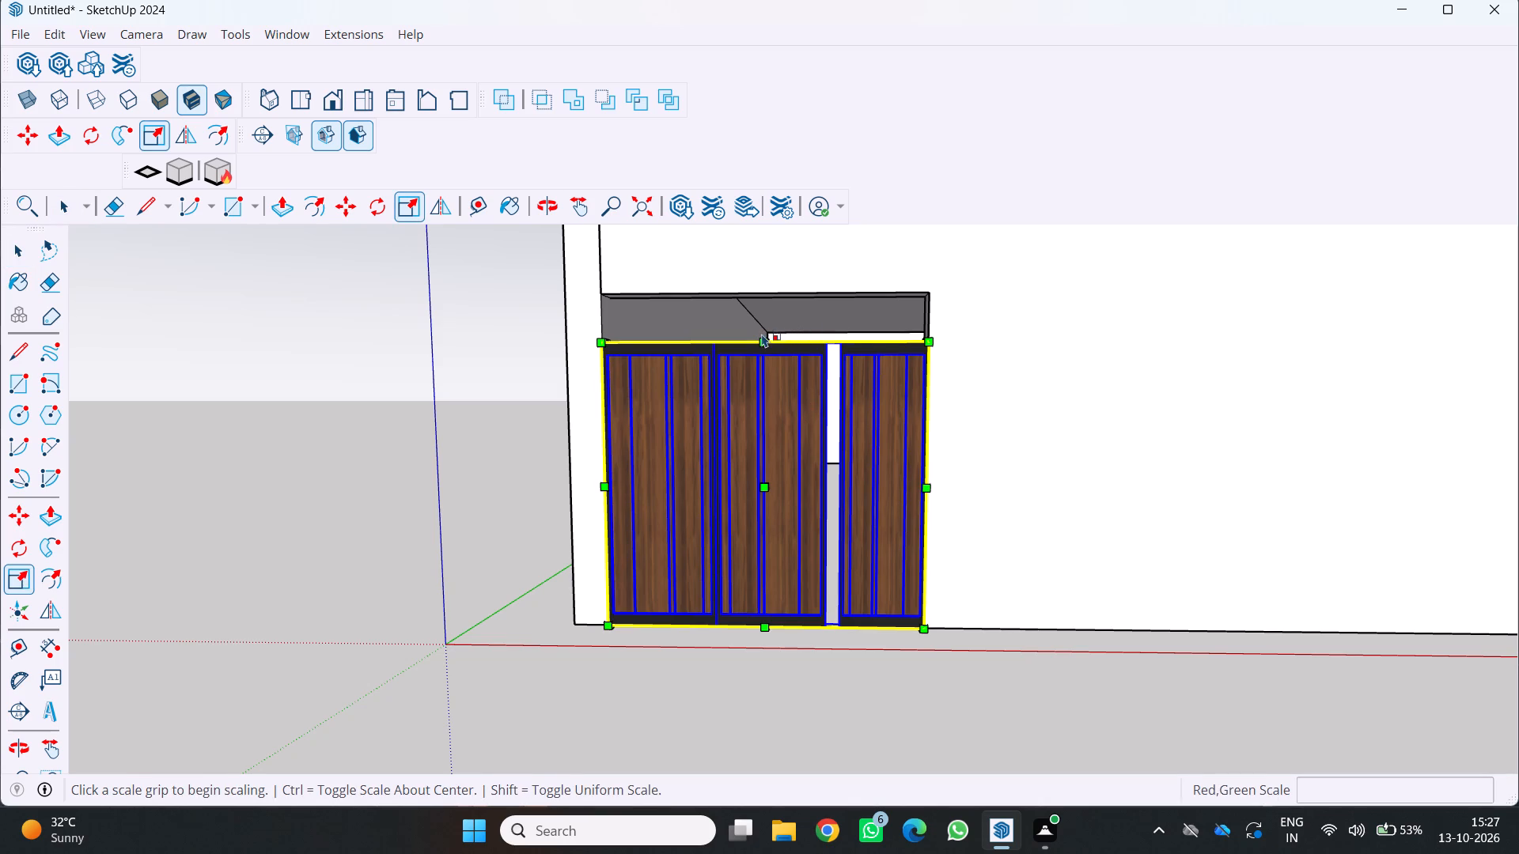
pyautogui.click(762, 342)
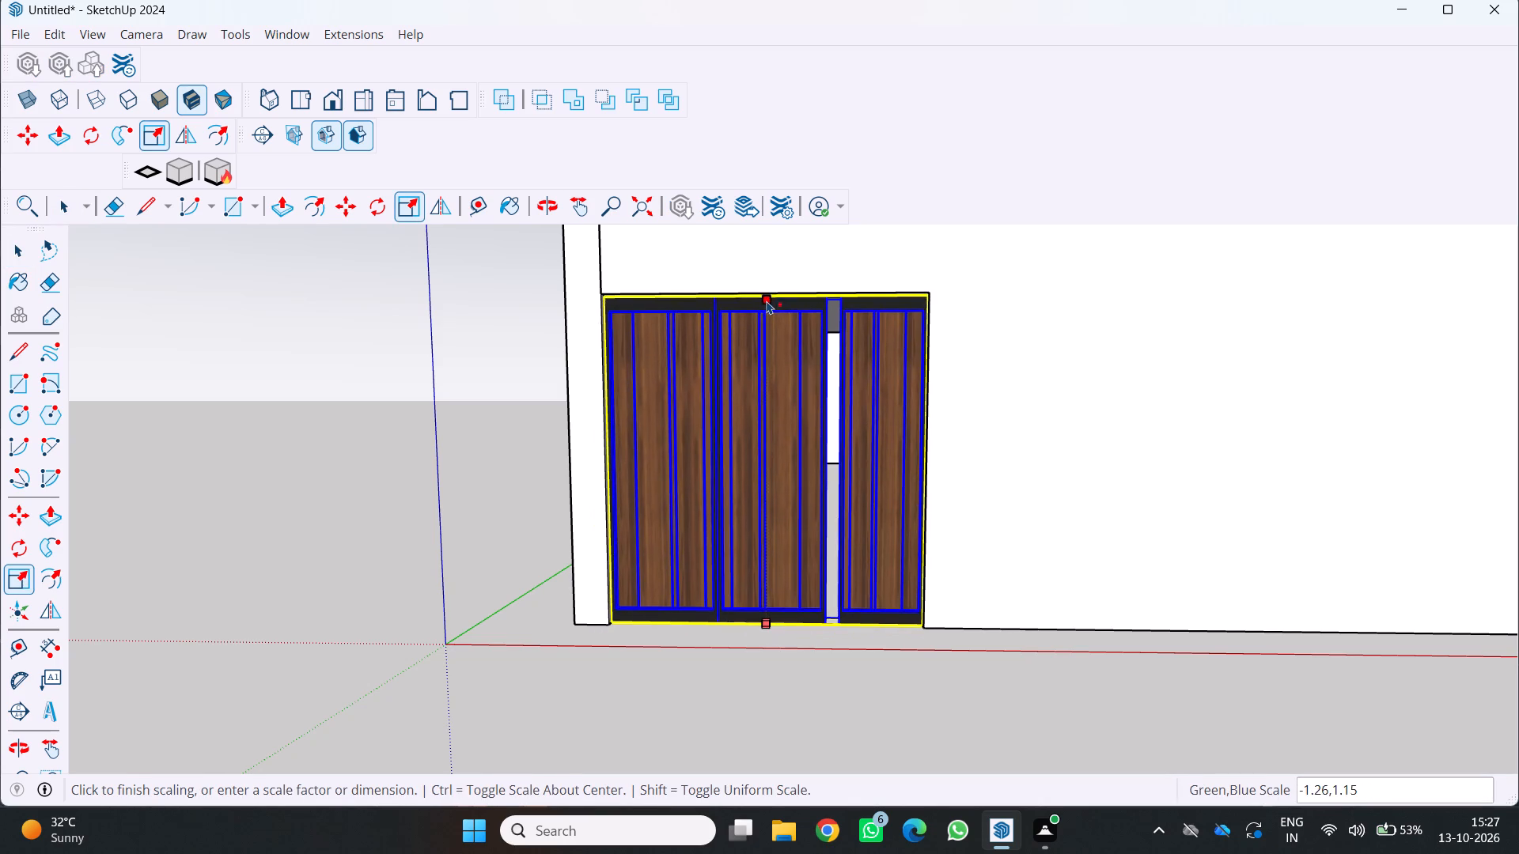
pyautogui.click(767, 300)
pyautogui.press('space')
pyautogui.press('space')
# Deselect the gate and inspect its fit in the house front from above, from the front and close up.
pyautogui.scroll(-5, 748, 544)
pyautogui.moveTo(745, 571); pyautogui.dragTo(734, 689, button='middle')
pyautogui.scroll(-5, 734, 688)
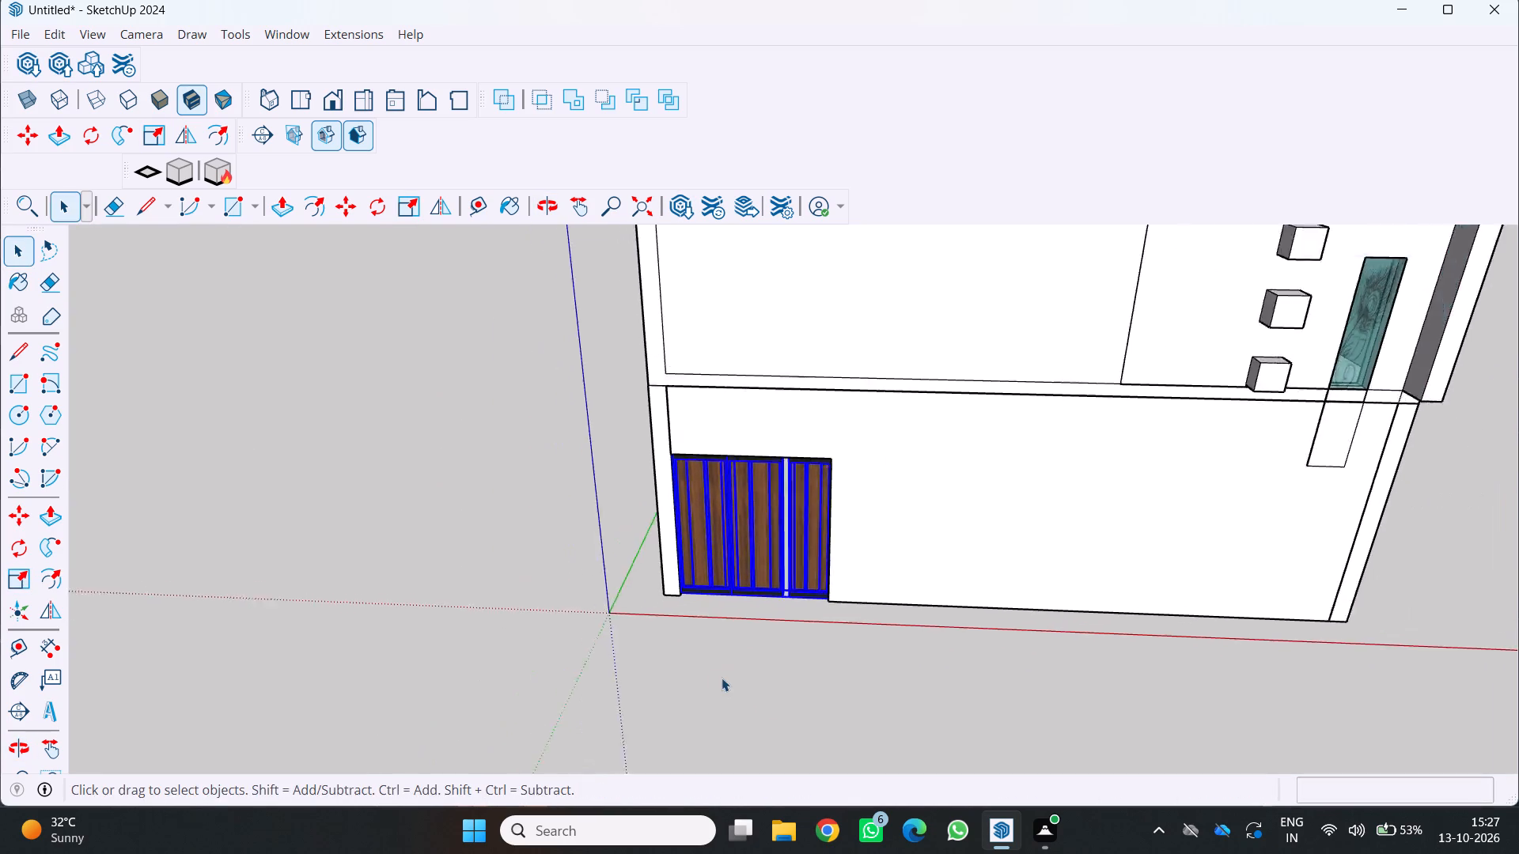
pyautogui.scroll(-1, 722, 678)
pyautogui.moveTo(720, 678); pyautogui.dragTo(727, 648, button='middle')
pyautogui.scroll(-4, 748, 659)
pyautogui.moveTo(754, 652); pyautogui.dragTo(790, 668, button='middle')
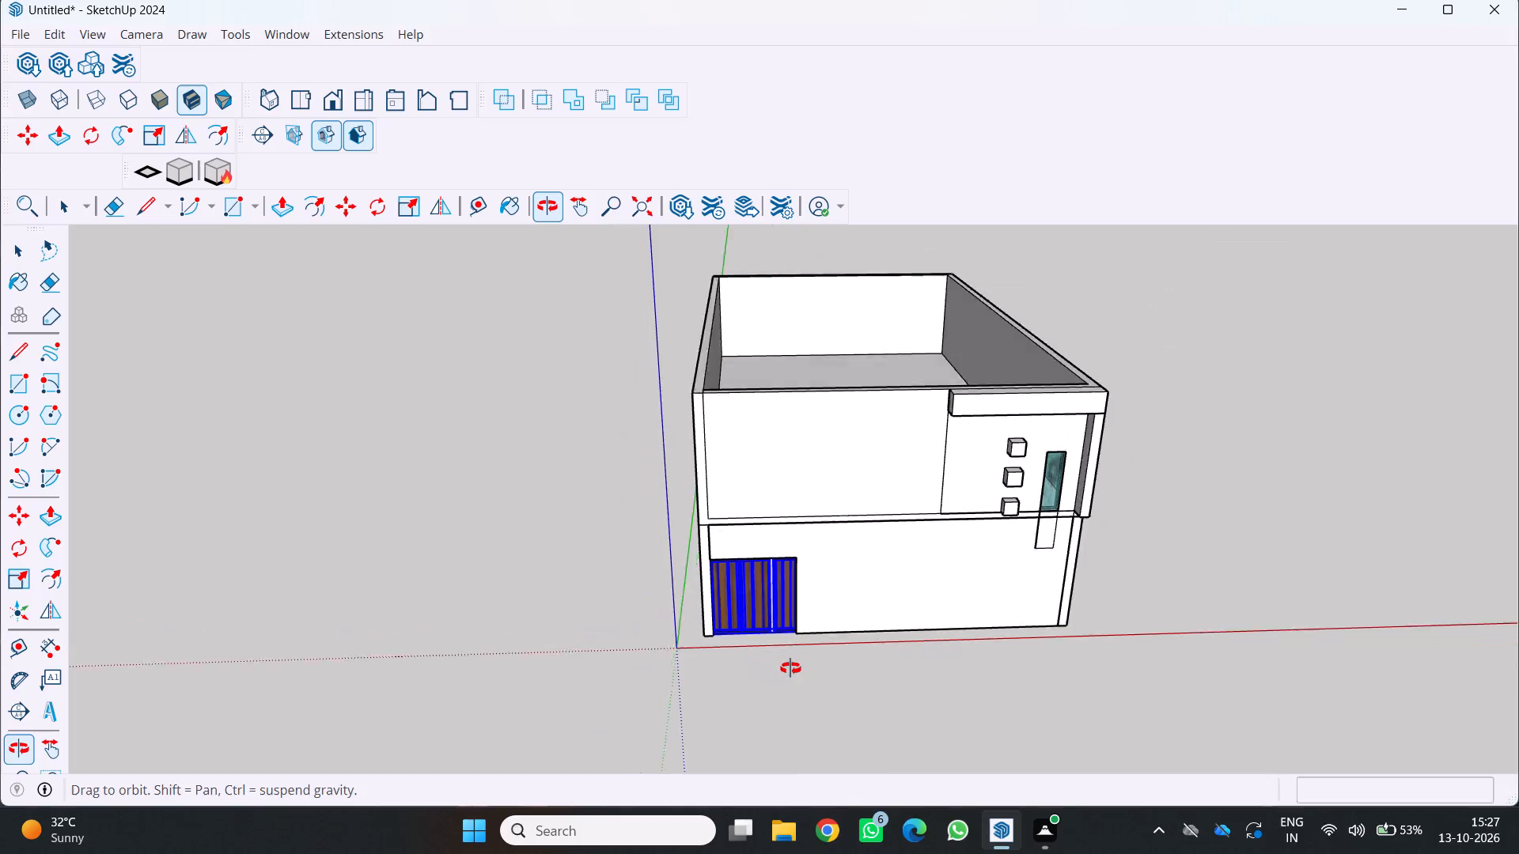
pyautogui.moveTo(790, 668); pyautogui.dragTo(795, 627, button='middle')
pyautogui.press('space')
pyautogui.click(581, 720)
pyautogui.moveTo(559, 703); pyautogui.dragTo(506, 592, button='middle')
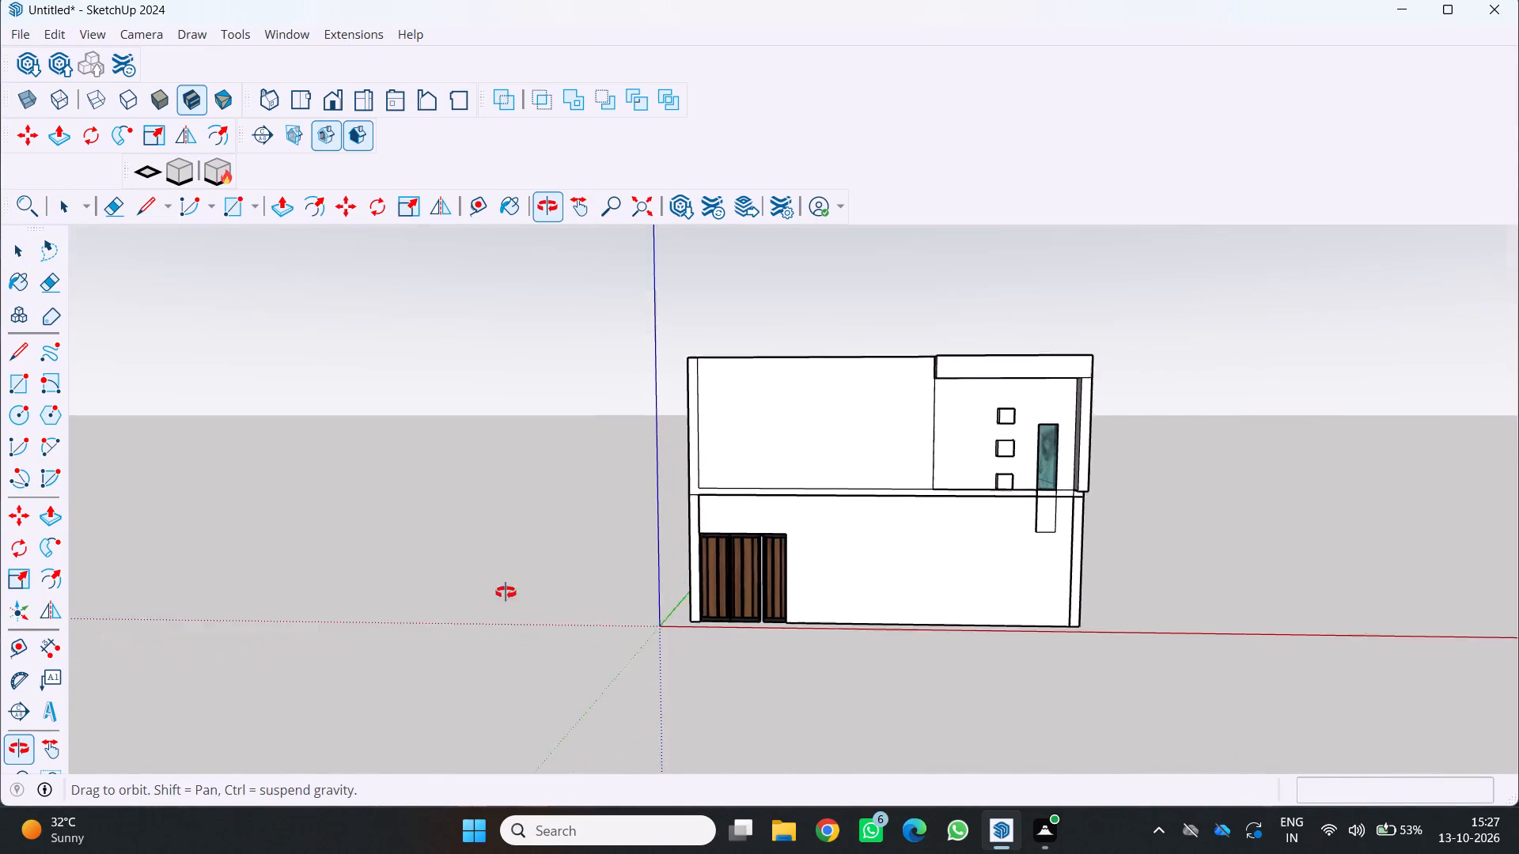
pyautogui.moveTo(506, 592); pyautogui.dragTo(479, 531, button='middle')
pyautogui.scroll(-1, 479, 531)
pyautogui.scroll(-4, 564, 549)
pyautogui.moveTo(570, 531); pyautogui.dragTo(585, 661, button='middle')
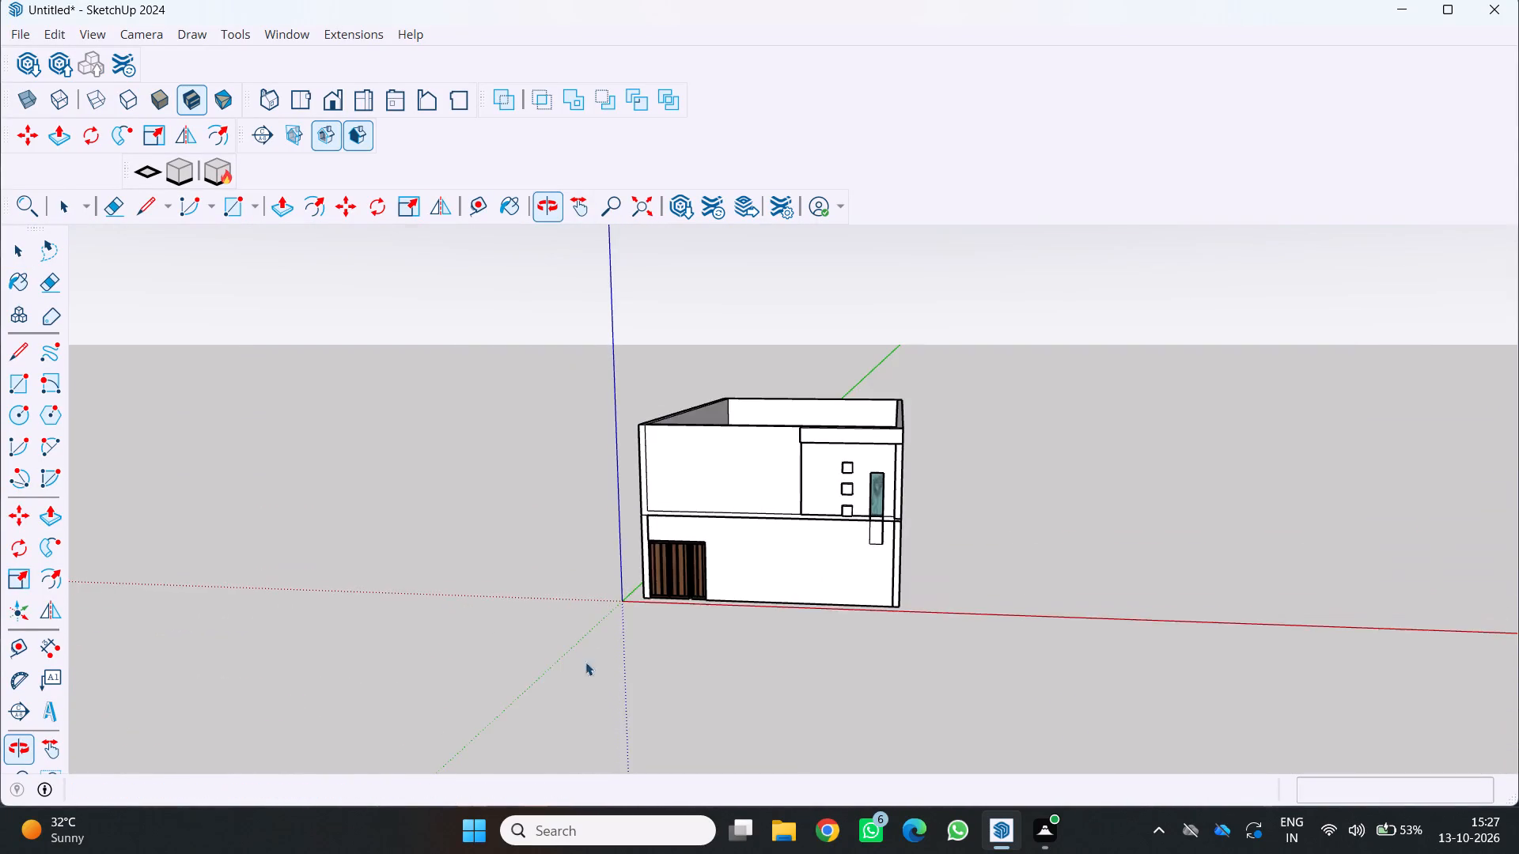
pyautogui.scroll(12, 661, 520)
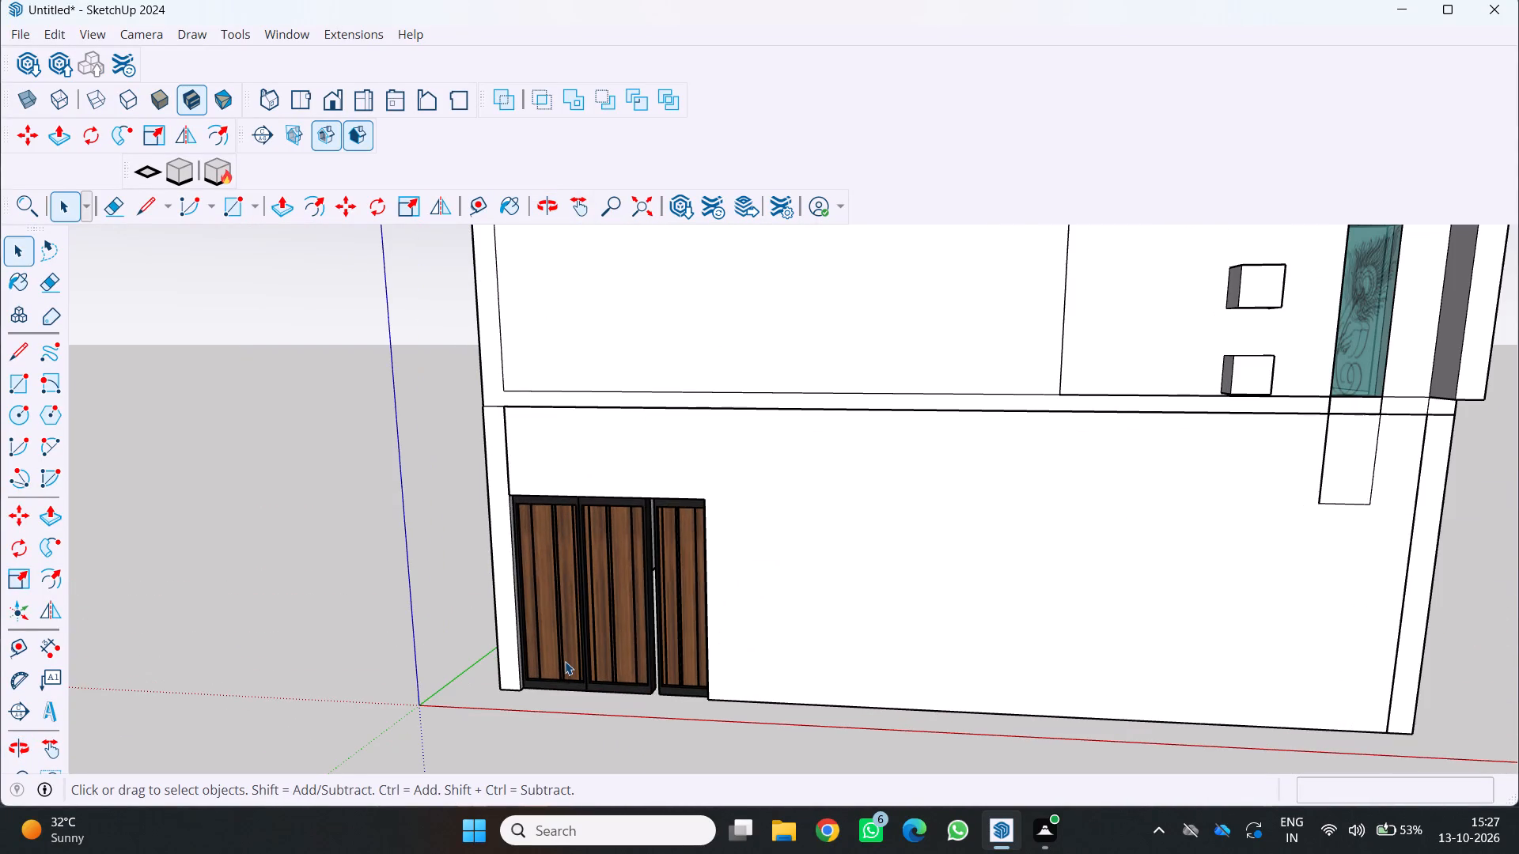
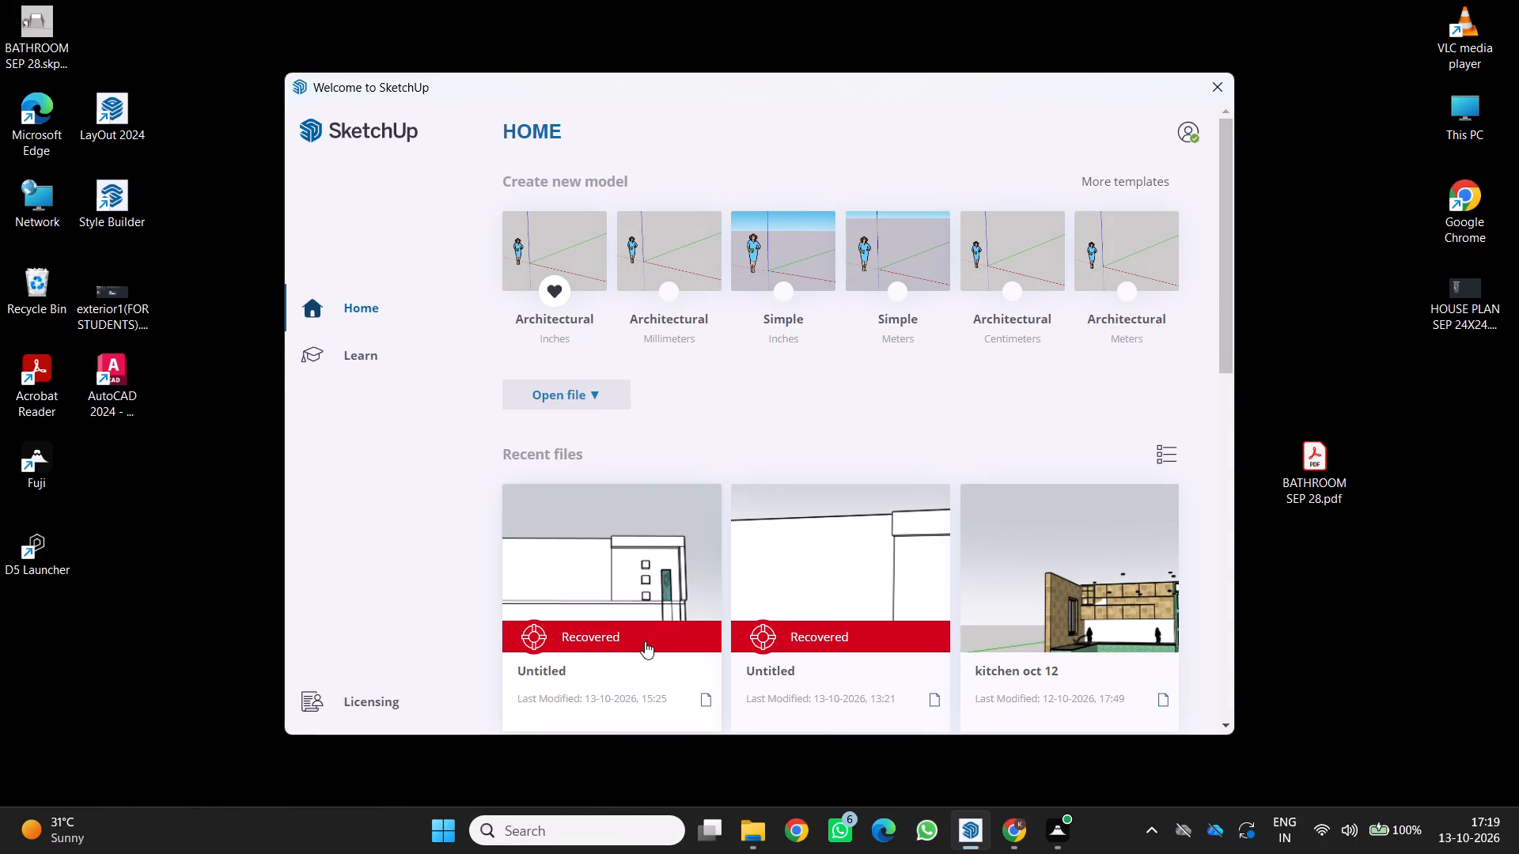
# Open the most recent recovered untitled model, last modified 13-10-2026 at 15:25.
pyautogui.click(645, 641)
pyautogui.click(901, 613)
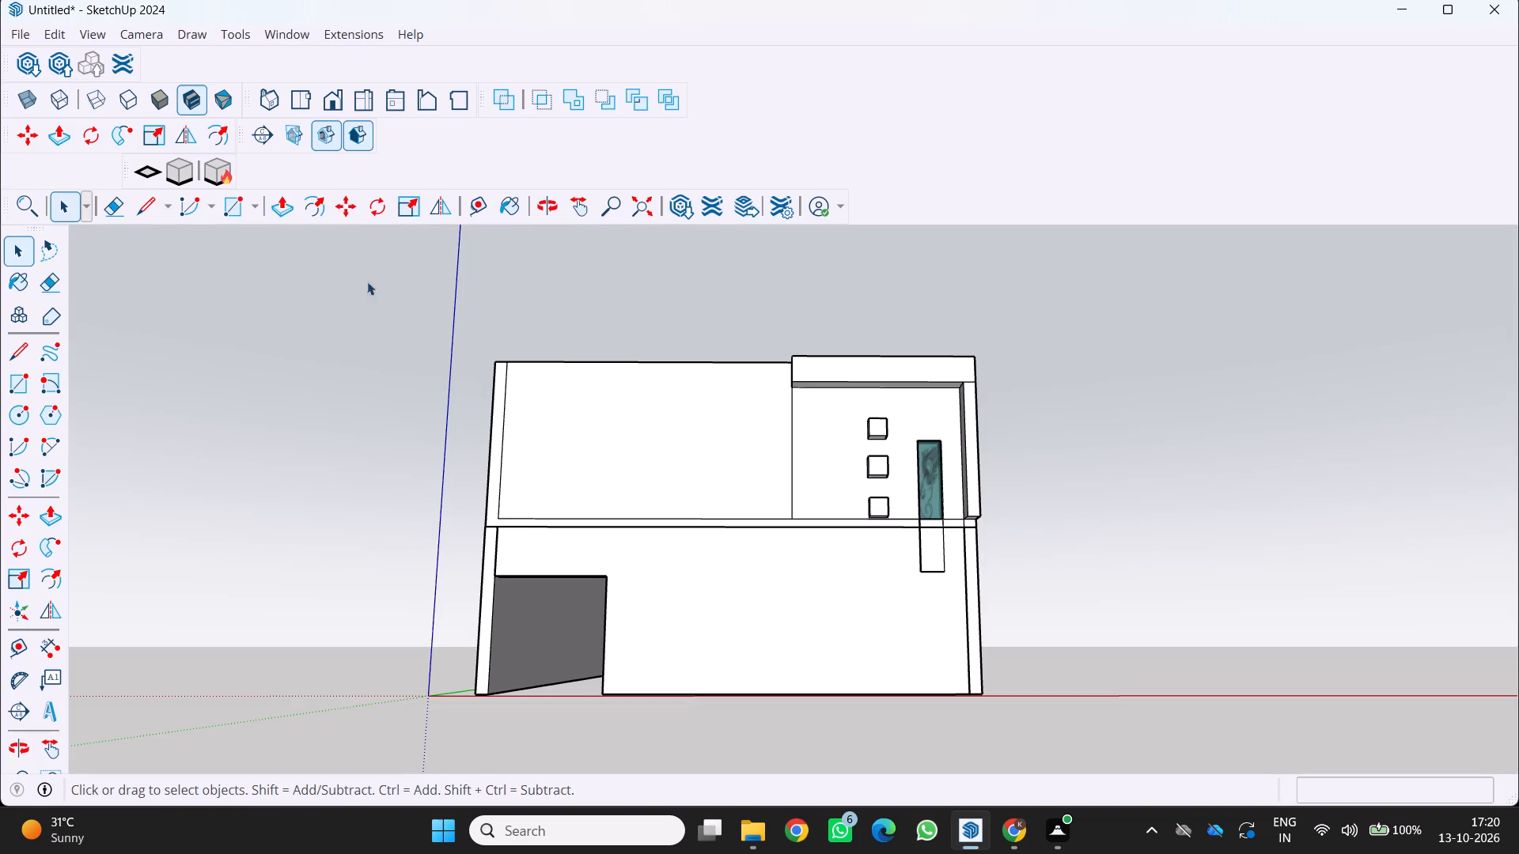
# Examine the recovered house front and its ground-floor opening from several angles.
pyautogui.scroll(-3, 402, 415)
pyautogui.moveTo(401, 415); pyautogui.dragTo(360, 810, button='middle')
pyautogui.scroll(3, 415, 694)
pyautogui.moveTo(454, 659); pyautogui.dragTo(550, 479, button='middle')
pyautogui.scroll(2, 454, 659)
pyautogui.scroll(5, 567, 536)
pyautogui.moveTo(552, 543); pyautogui.dragTo(552, 447, button='middle')
pyautogui.scroll(-4, 551, 447)
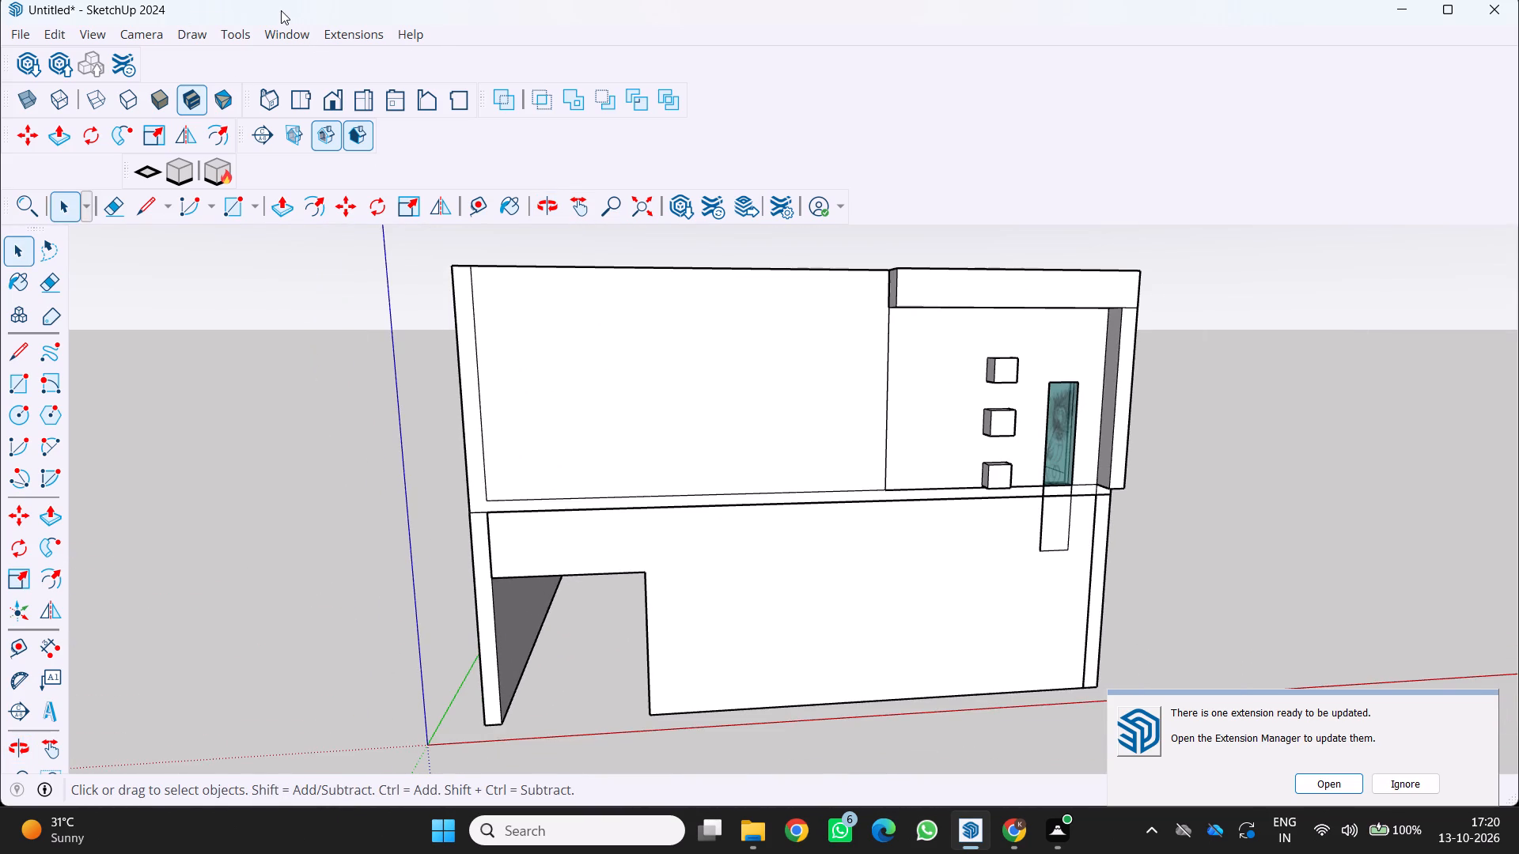
# Open 3D Warehouse and search the models for "gate".
pyautogui.click(279, 40)
pyautogui.click(294, 185)
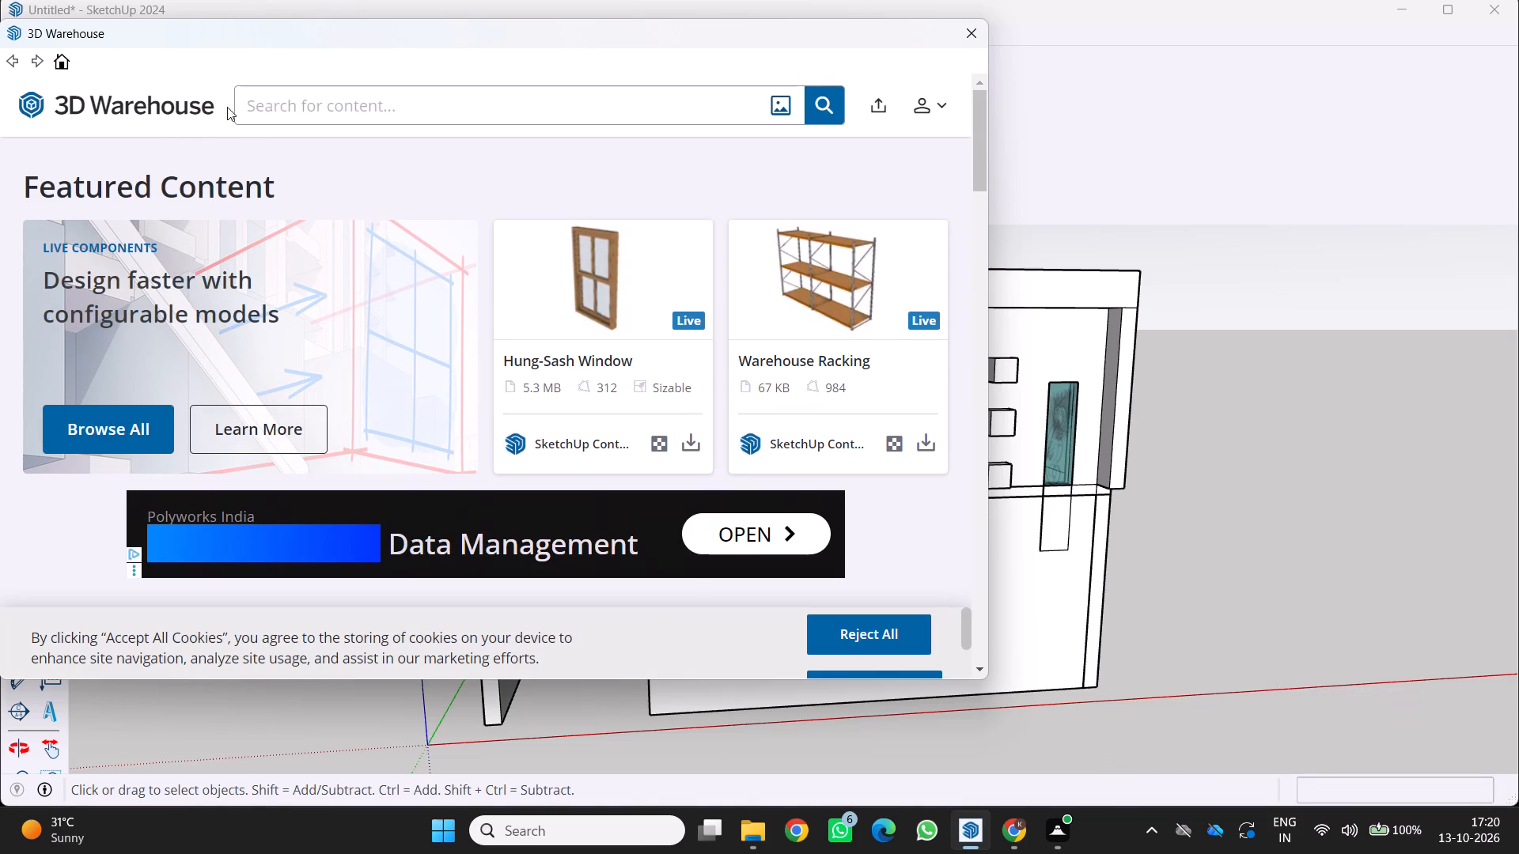
pyautogui.click(275, 102)
pyautogui.write('at')
pyautogui.write('==')
pyautogui.press('BackSpace')
pyautogui.press('BackSpace')
pyautogui.press('BackSpace')
pyautogui.press('BackSpace')
pyautogui.press('BackSpace')
pyautogui.press('BackSpace')
pyautogui.press('BackSpace')
pyautogui.press('BackSpace')
pyautogui.press('BackSpace')
pyautogui.press('BackSpace')
pyautogui.press('BackSpace')
pyautogui.press('BackSpace')
pyautogui.press('BackSpace')
pyautogui.press('g')
pyautogui.press('a')
pyautogui.write('gate')
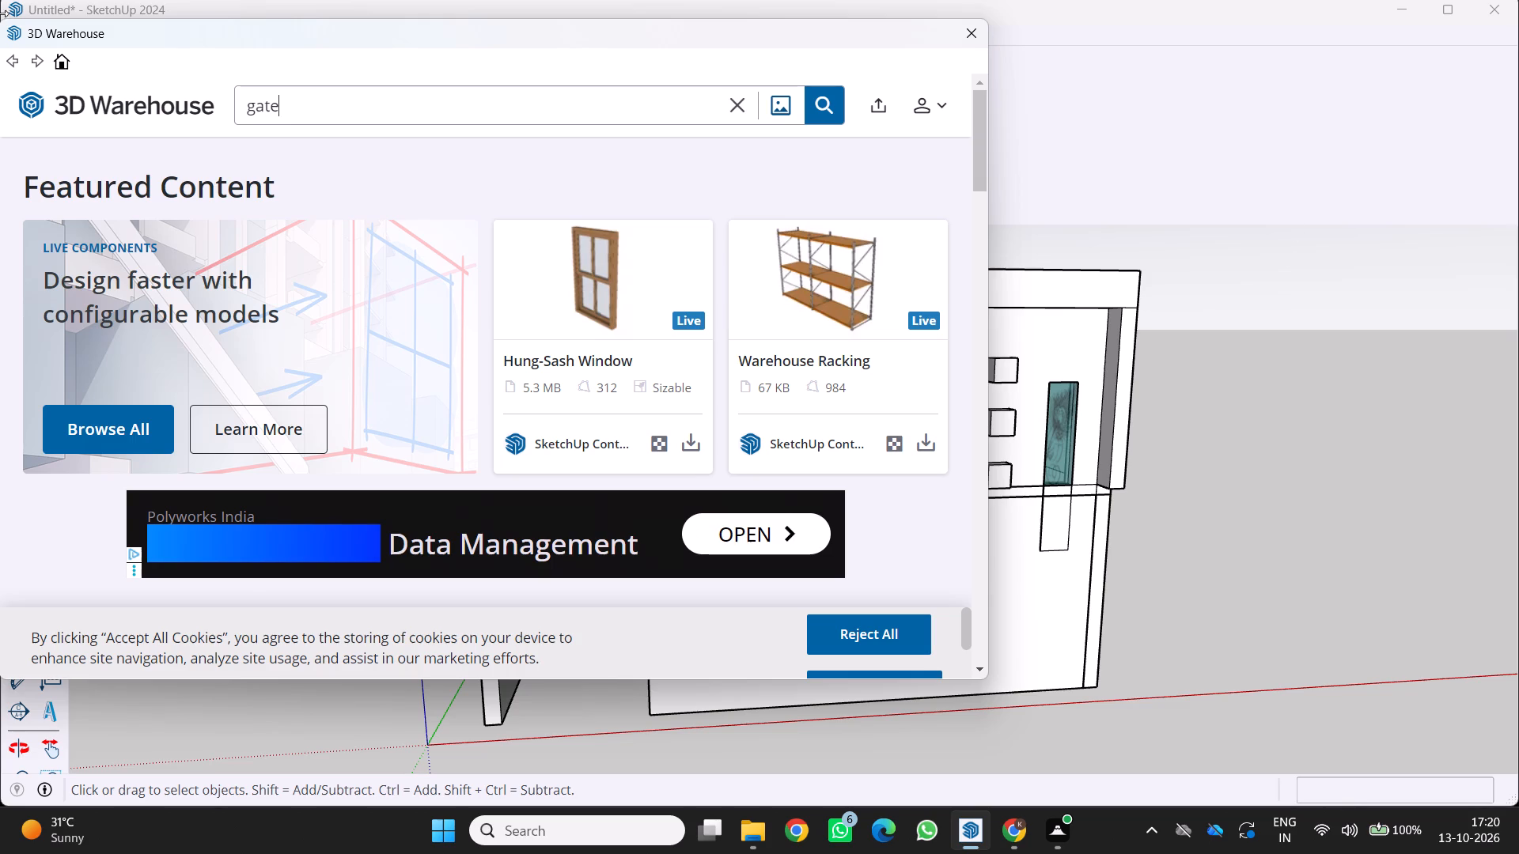
pyautogui.click(837, 111)
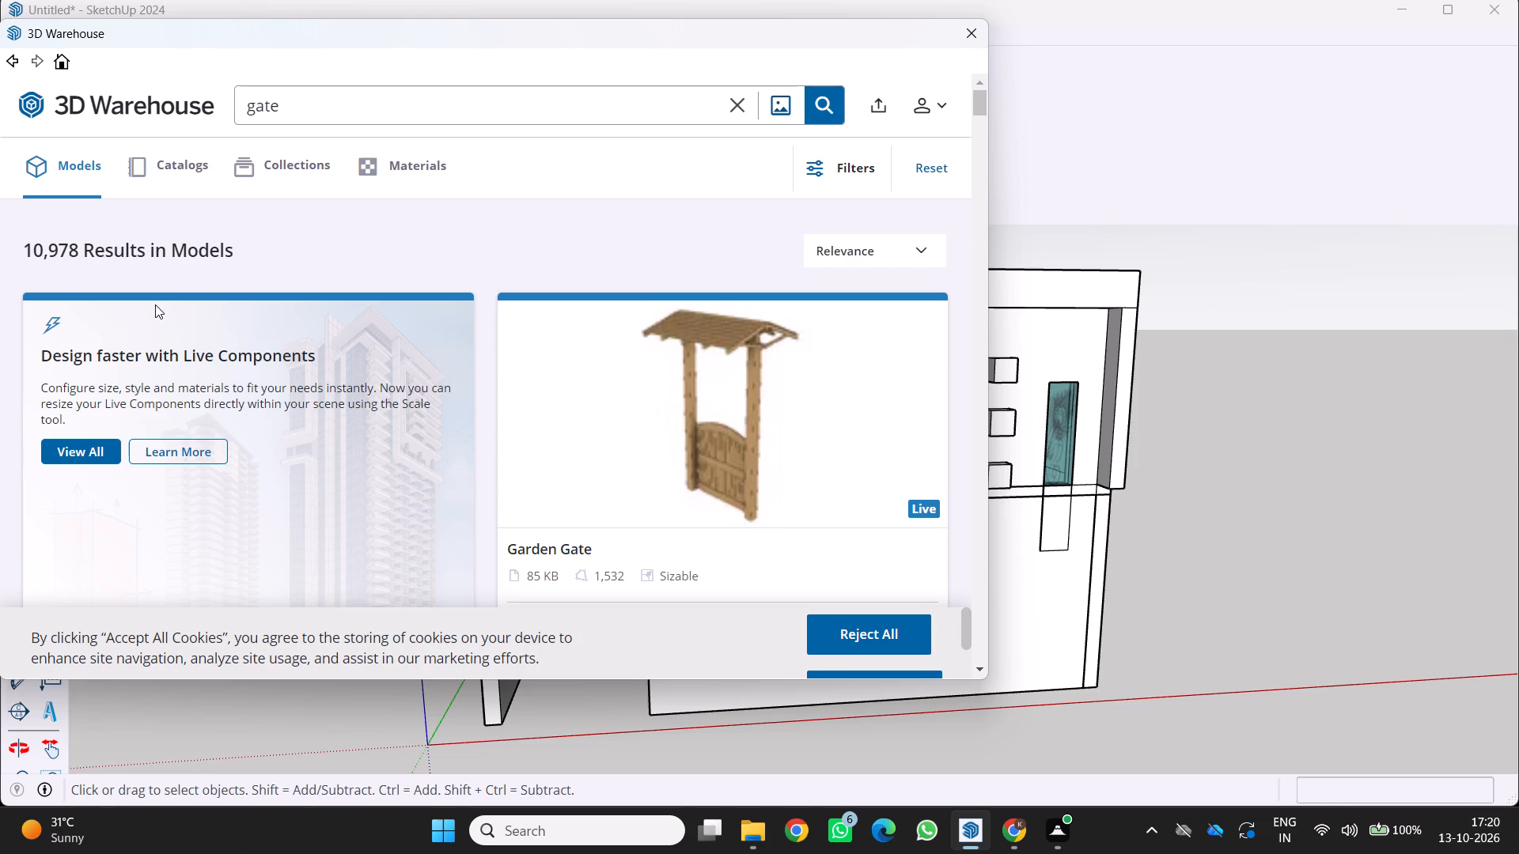
# Browse the gate models and download the 85 KB Modern Gate directly into the house model.
pyautogui.scroll(-4, 200, 521)
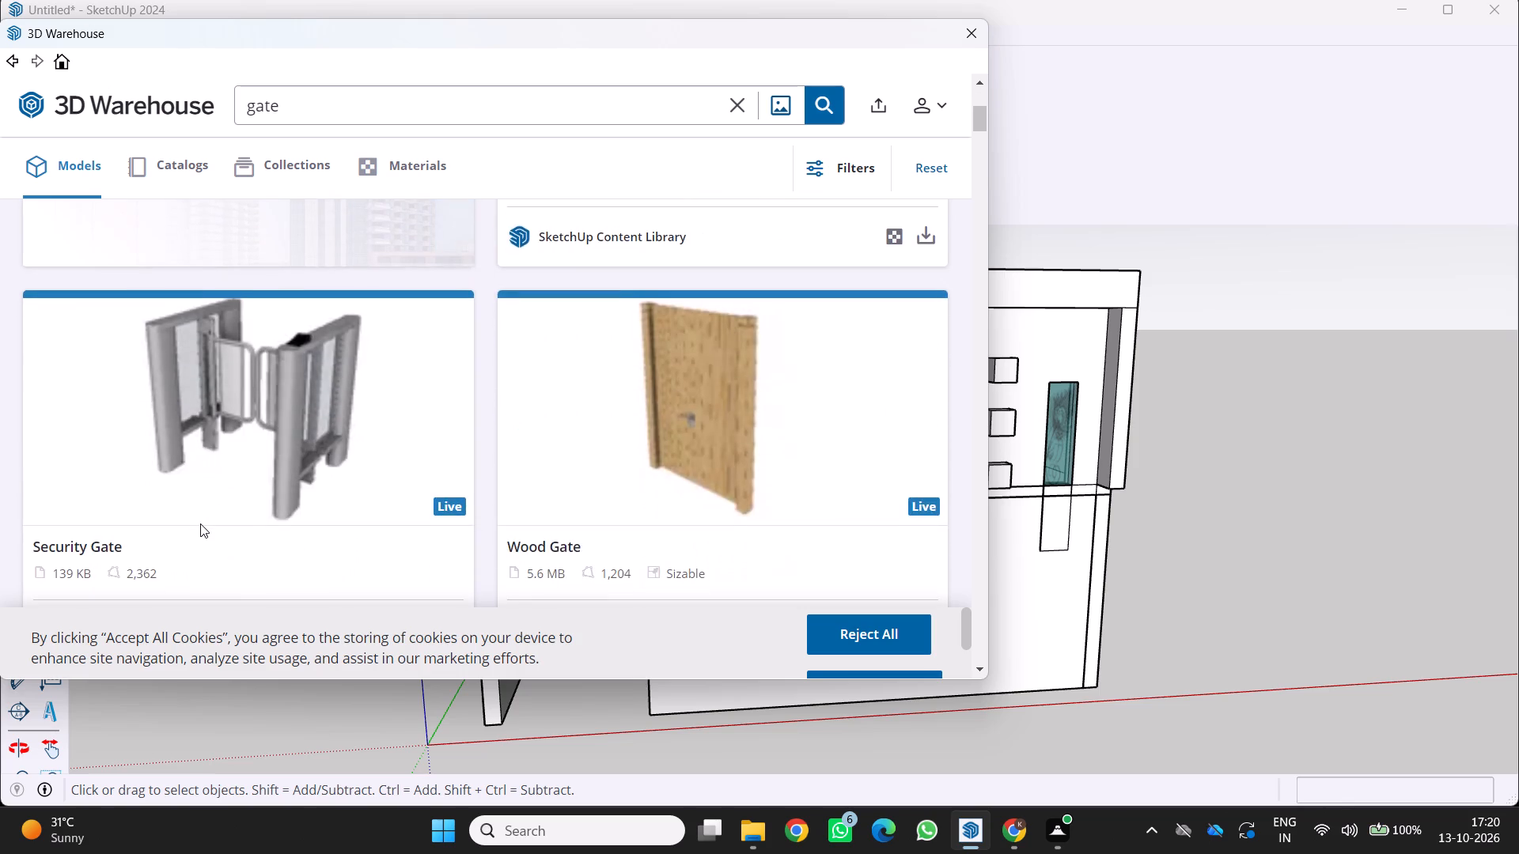
pyautogui.scroll(-5, 200, 523)
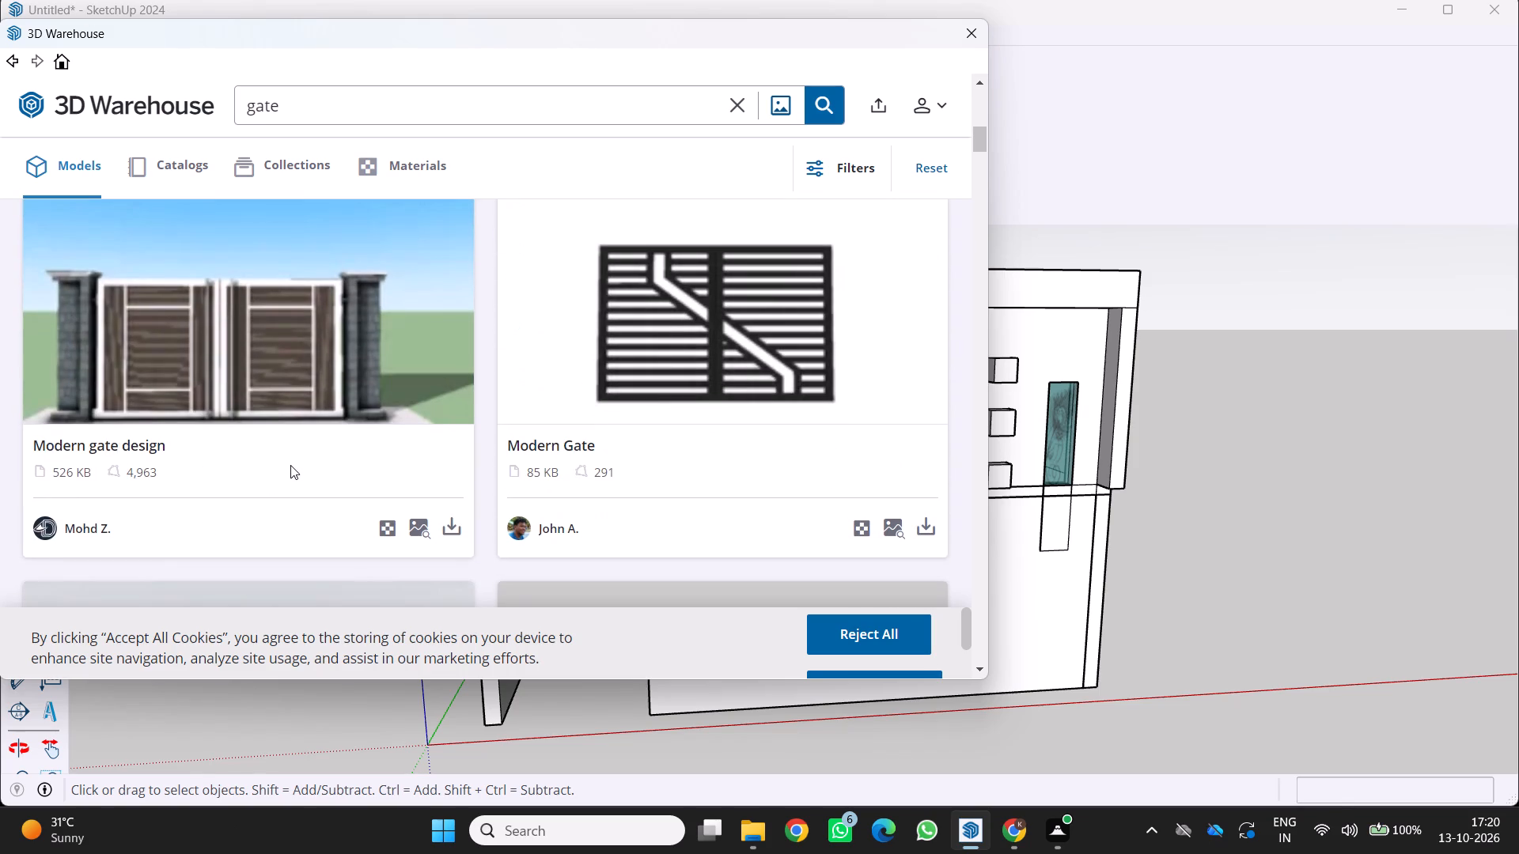
pyautogui.scroll(-3, 292, 465)
pyautogui.scroll(2, 292, 465)
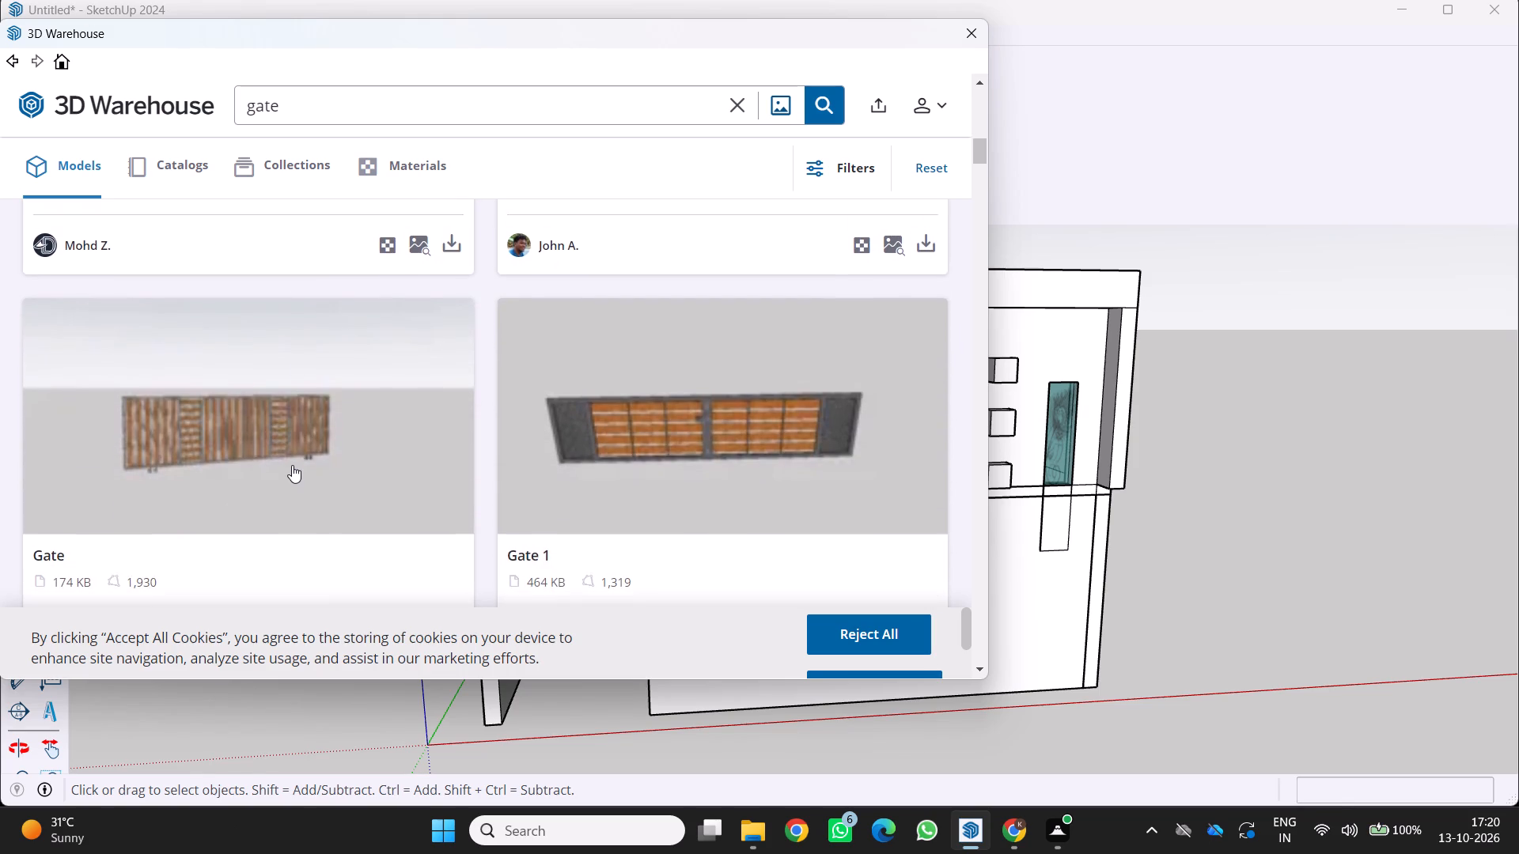
pyautogui.scroll(1, 292, 465)
pyautogui.click(925, 517)
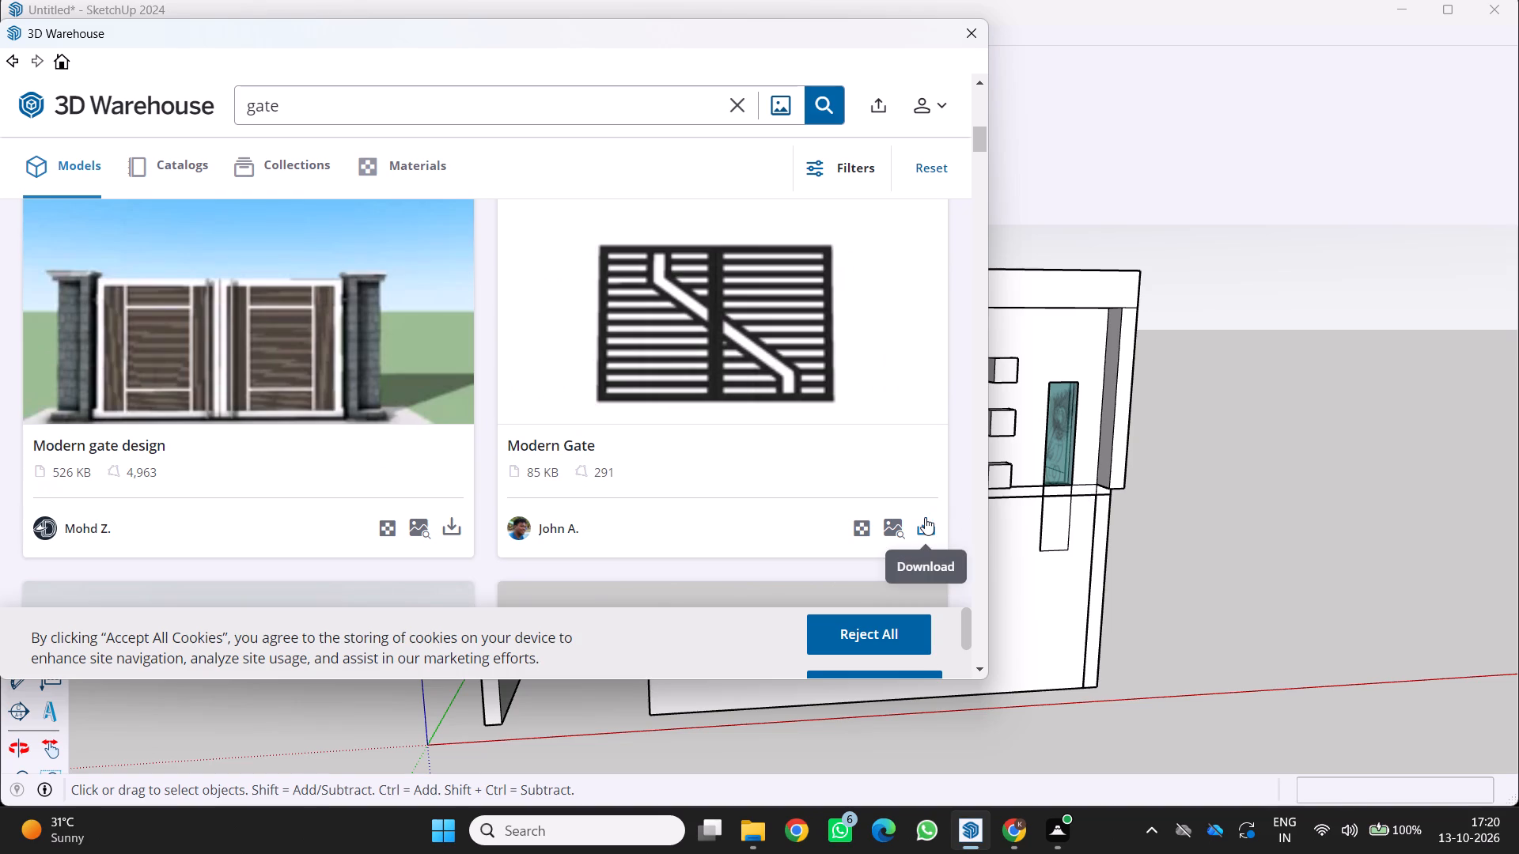
pyautogui.click(422, 372)
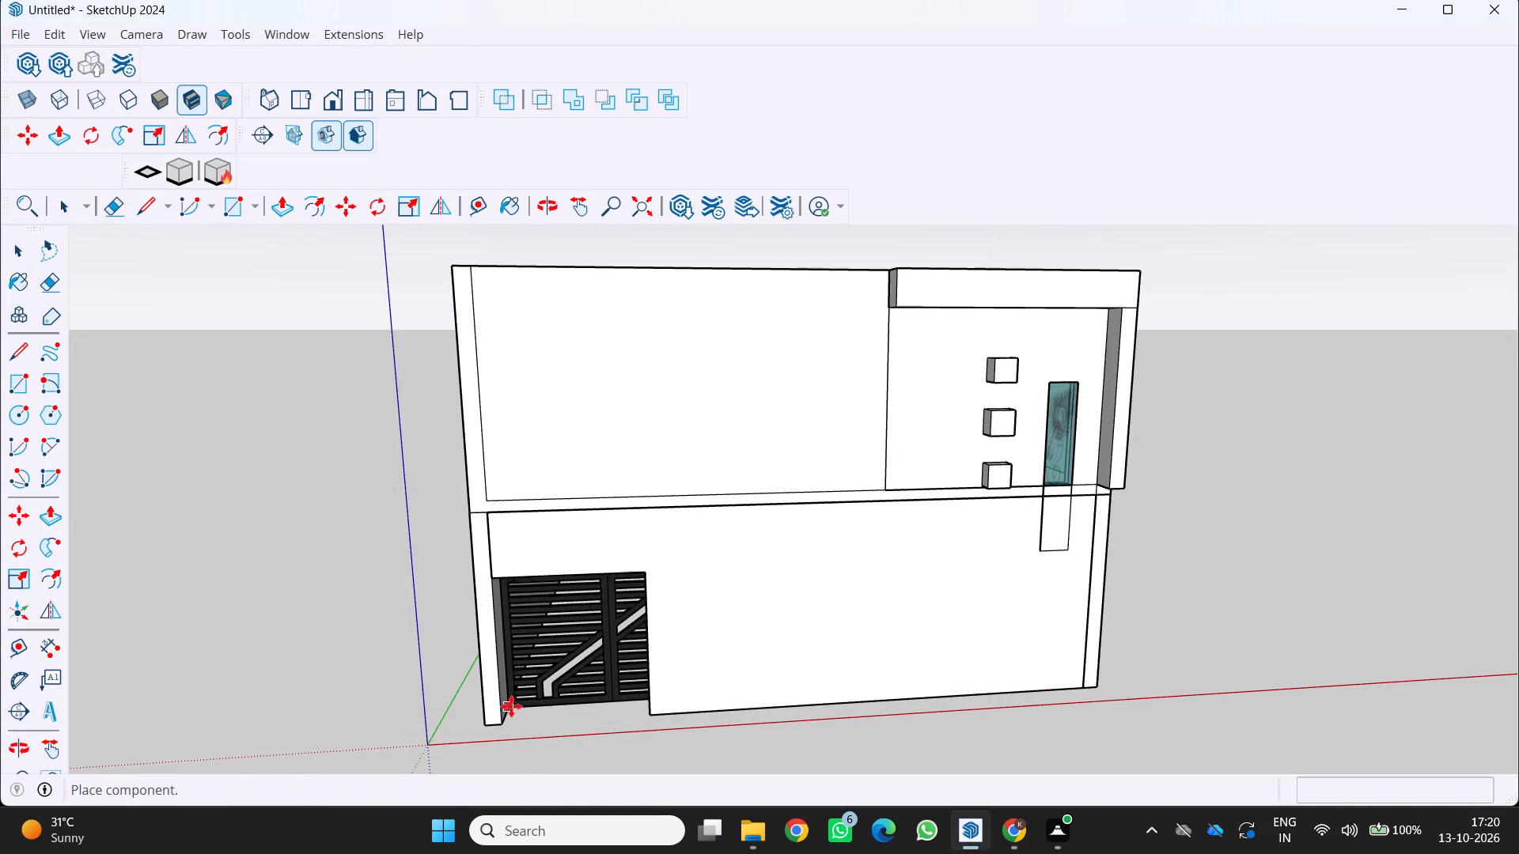
# Place the Modern Gate with its lower corner at the base of the ground-floor opening, against the inner side of the end pillar.
pyautogui.scroll(6, 509, 706)
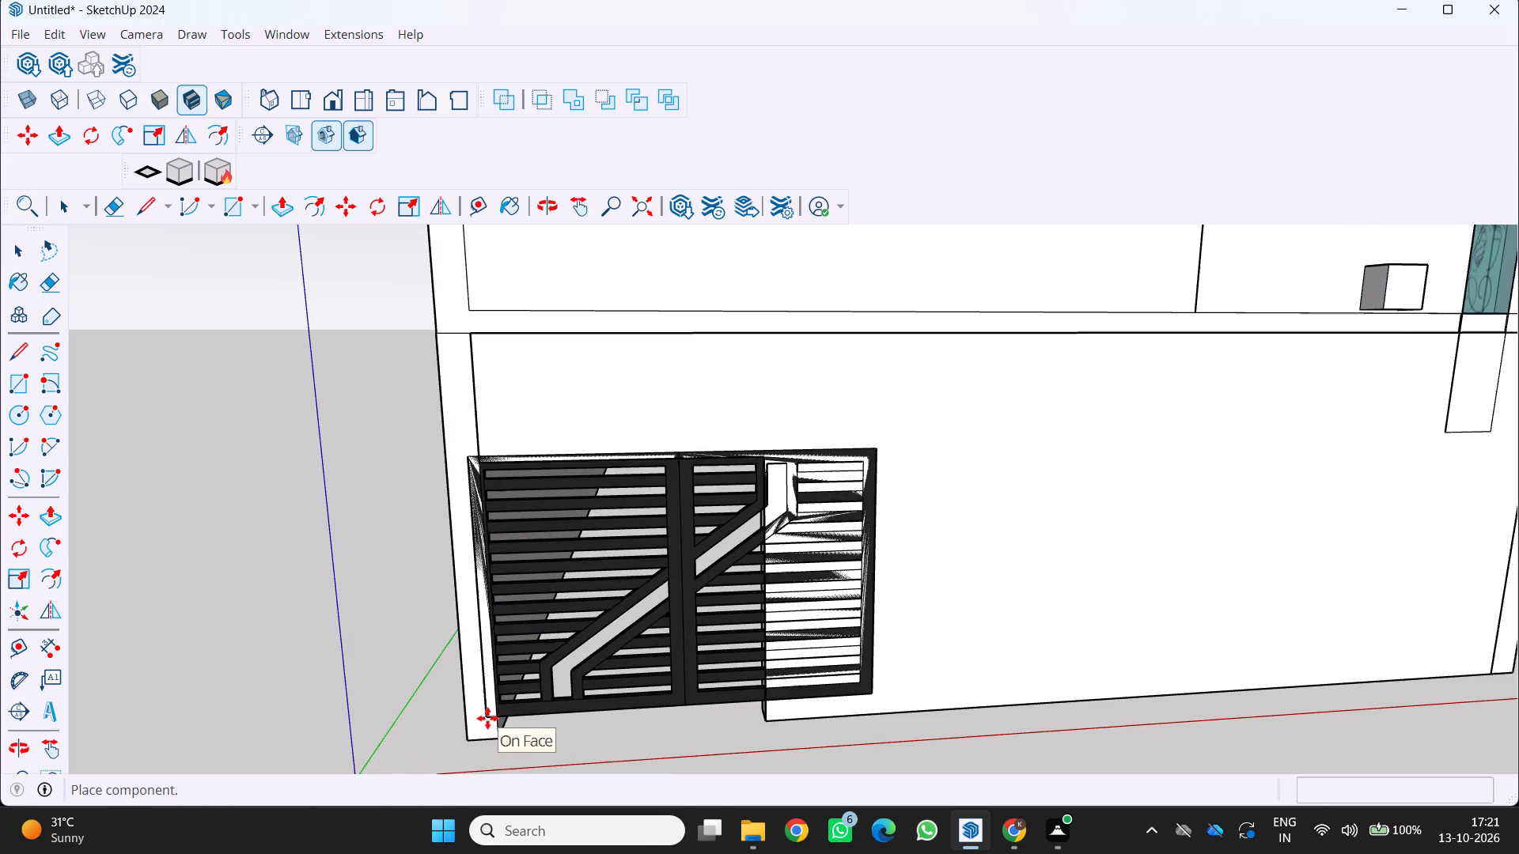
pyautogui.scroll(-5, 273, 729)
pyautogui.scroll(5, 403, 763)
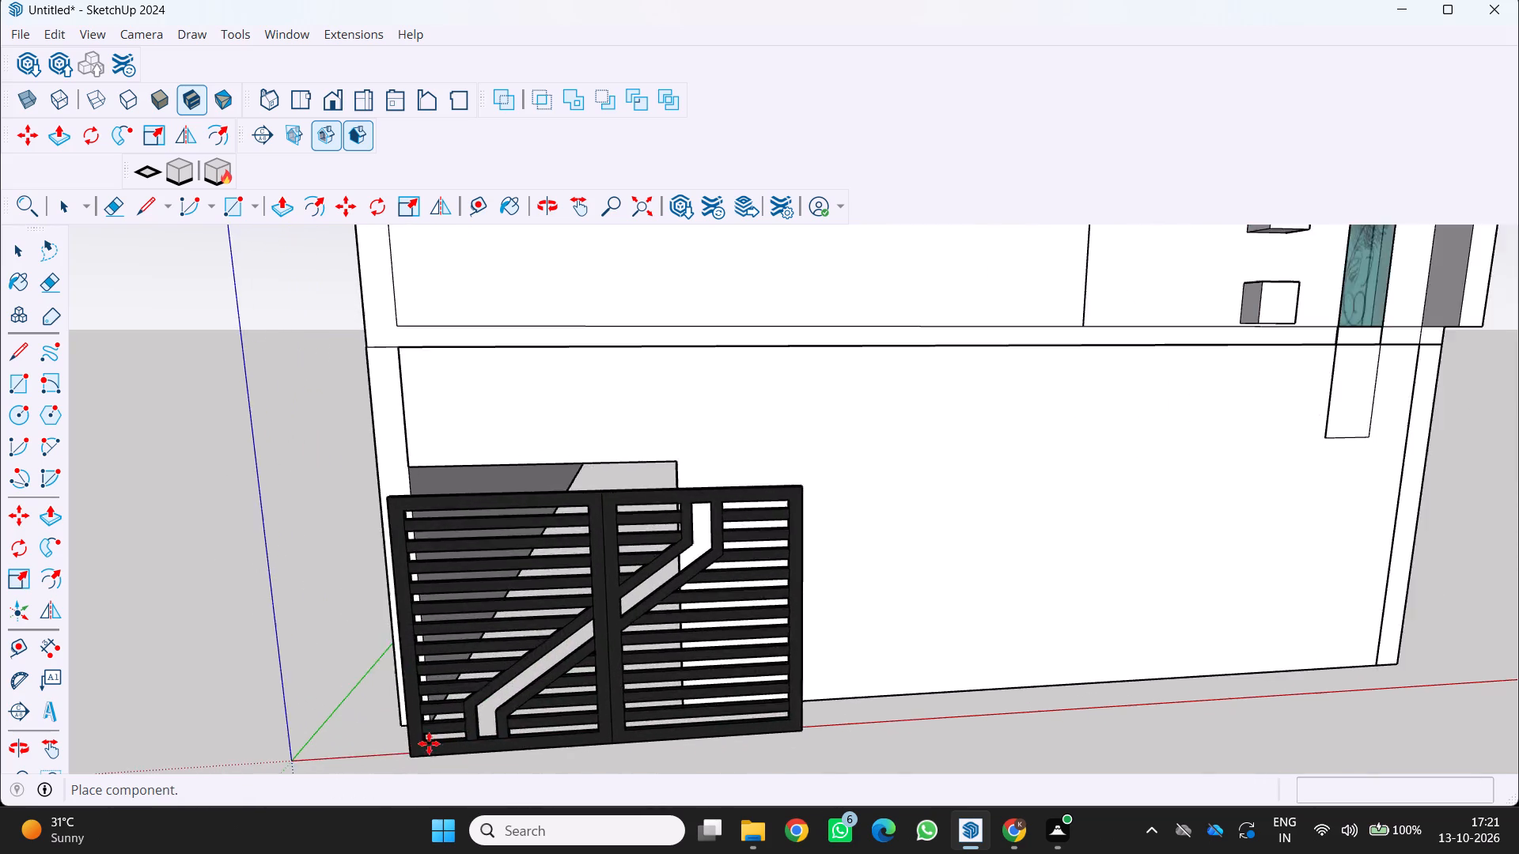
pyautogui.scroll(12, 429, 743)
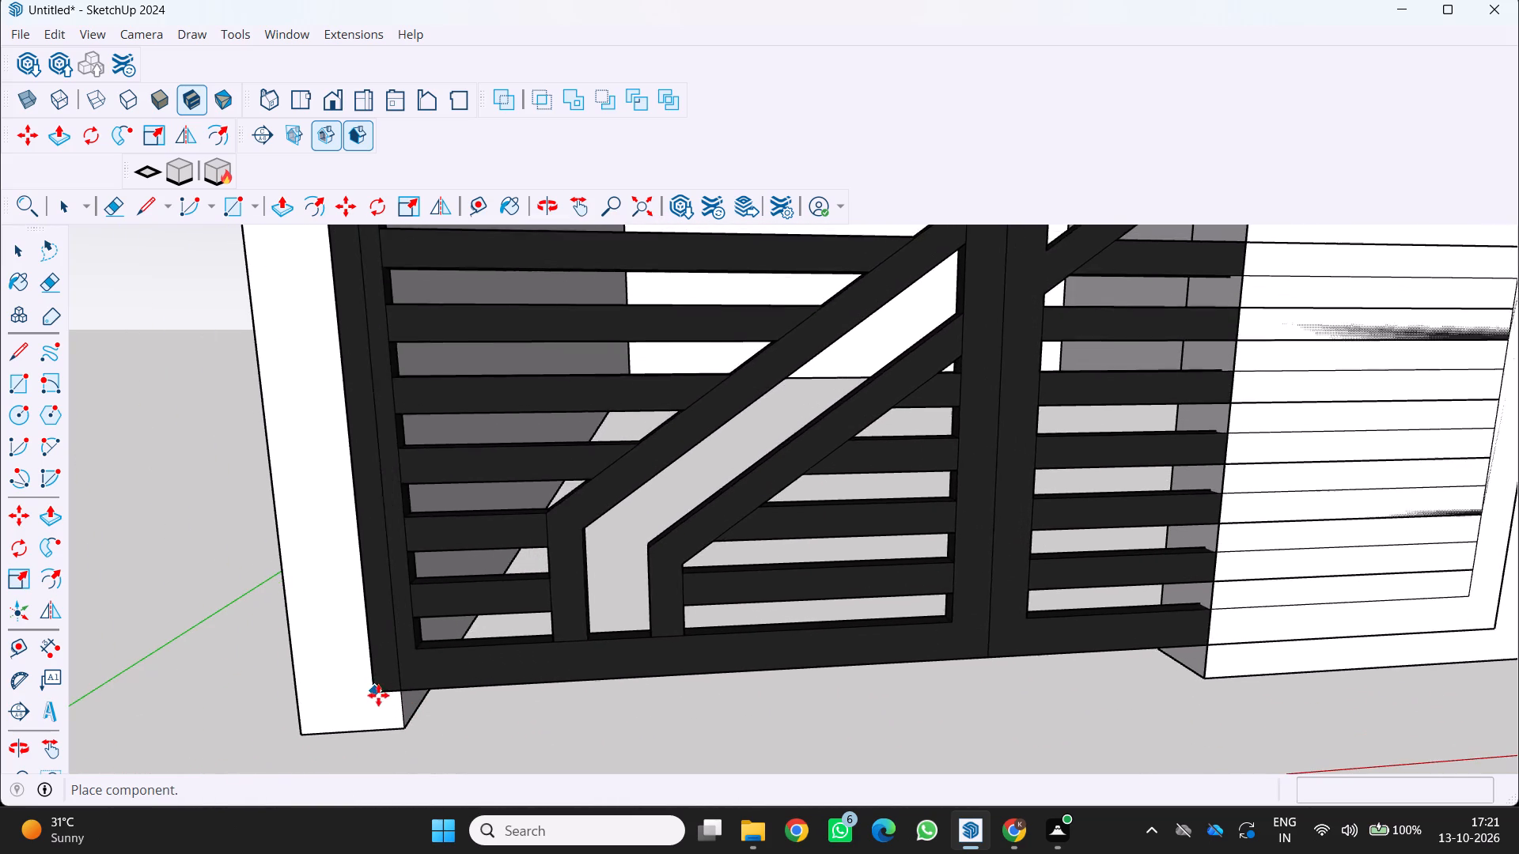
pyautogui.scroll(8, 417, 717)
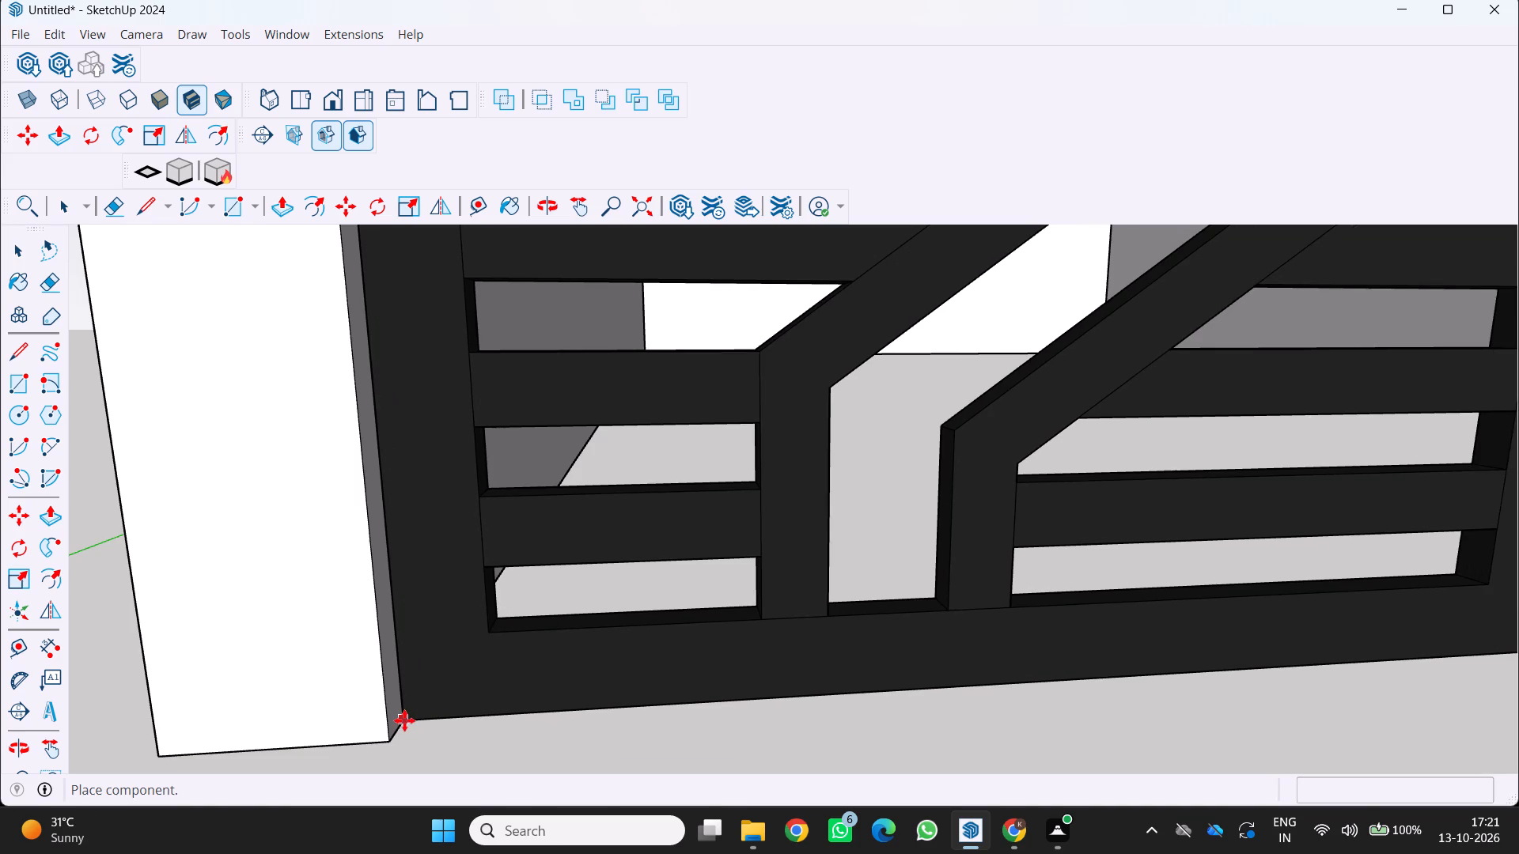
pyautogui.click(404, 720)
pyautogui.scroll(-4, 464, 853)
pyautogui.press('space')
pyautogui.press('space')
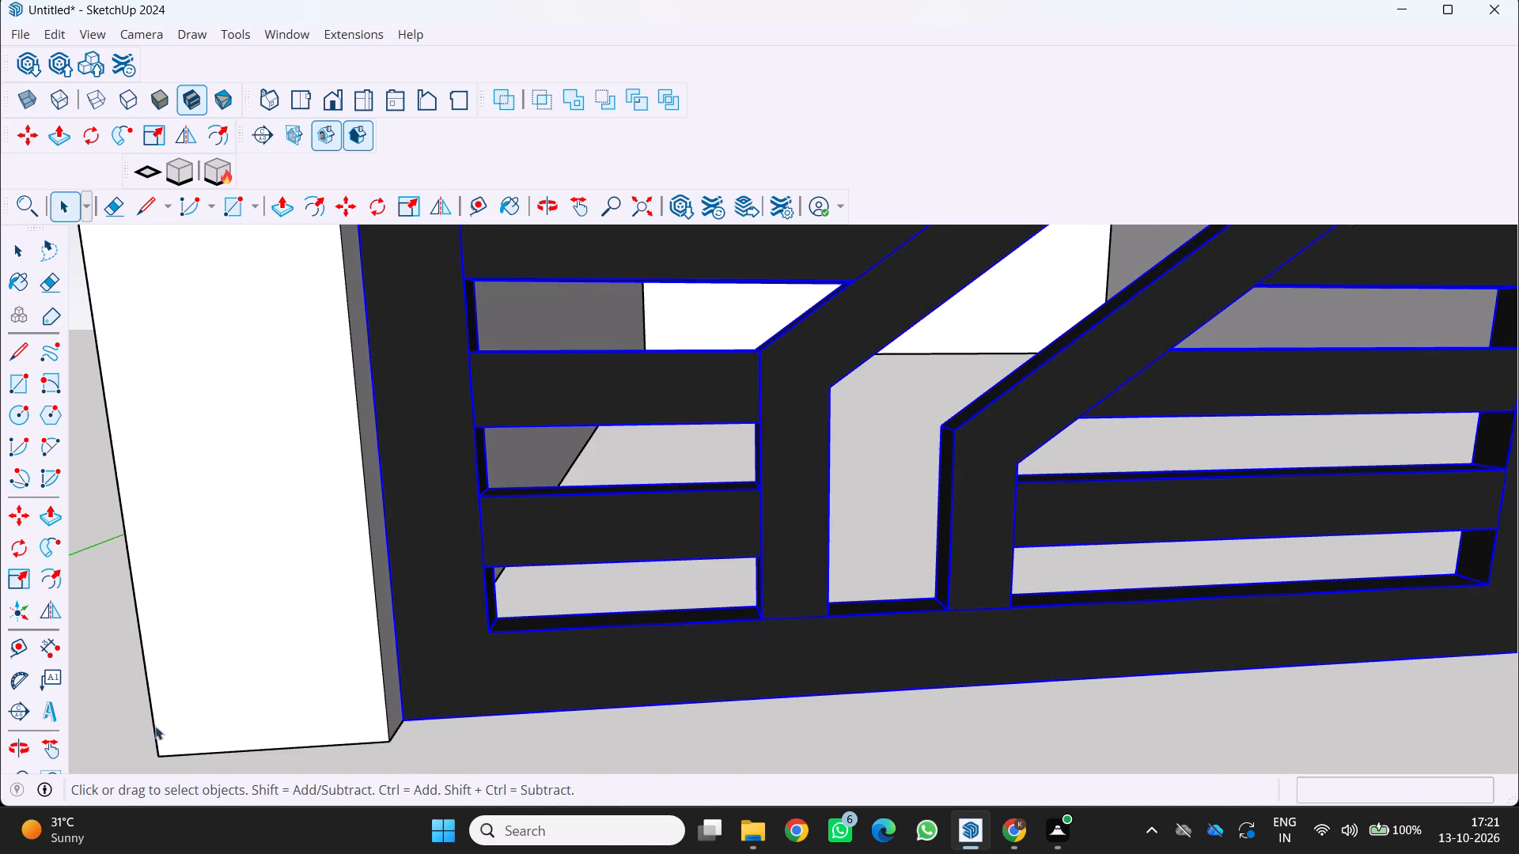
# Deselect the gate and inspect how its width and height fit the ground-floor opening.
pyautogui.scroll(-14, 122, 678)
pyautogui.scroll(-5, 135, 580)
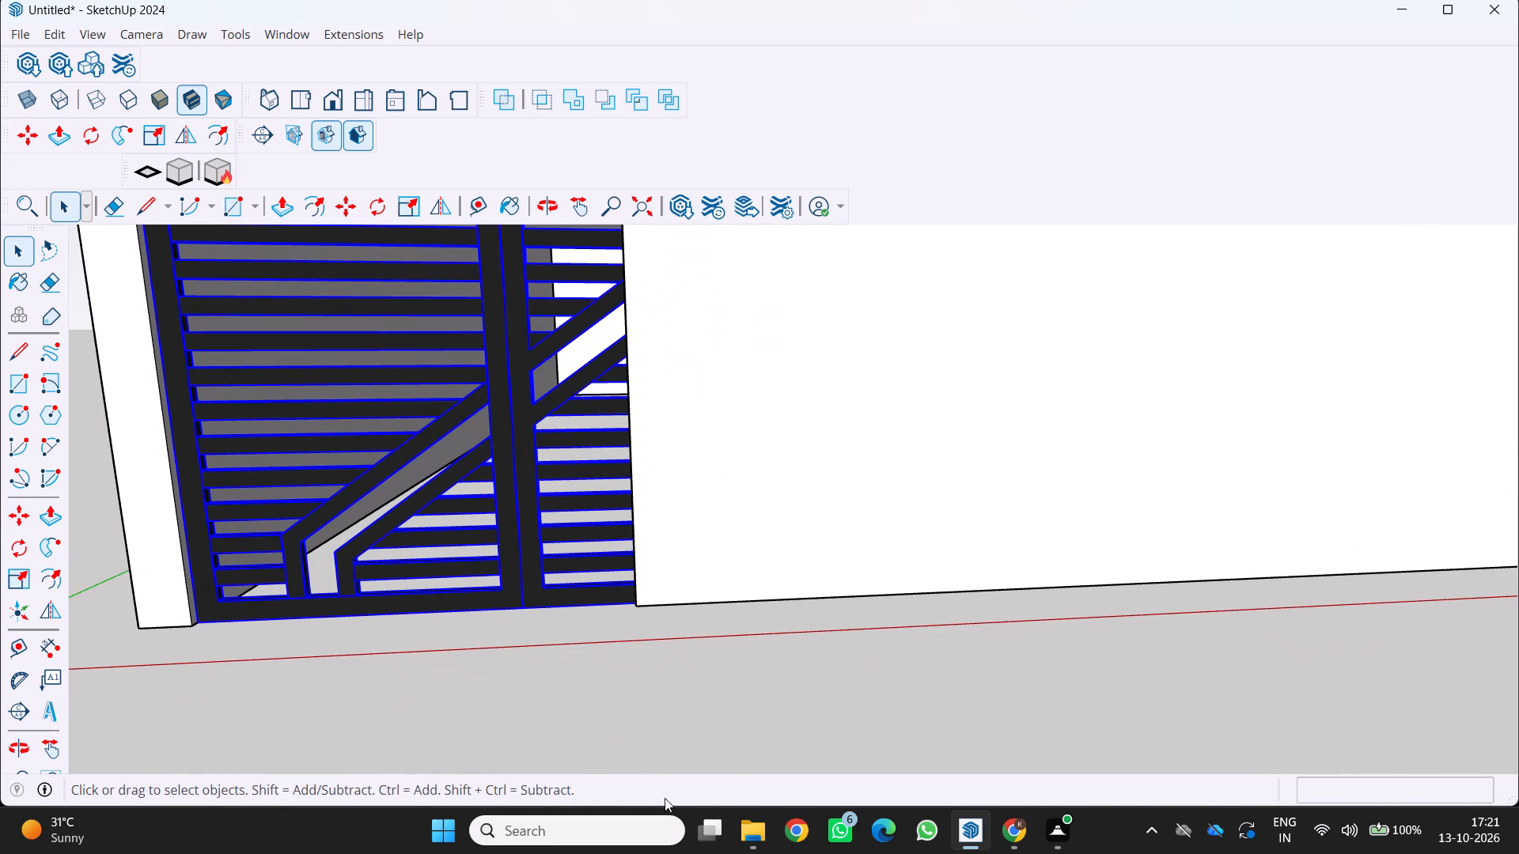
pyautogui.press('space')
pyautogui.click(468, 669)
pyautogui.scroll(-1, 468, 669)
pyautogui.scroll(4, 714, 522)
pyautogui.moveTo(423, 544); pyautogui.dragTo(727, 637, button='middle')
pyautogui.scroll(-6, 727, 637)
pyautogui.moveTo(721, 639); pyautogui.dragTo(381, 462, button='middle')
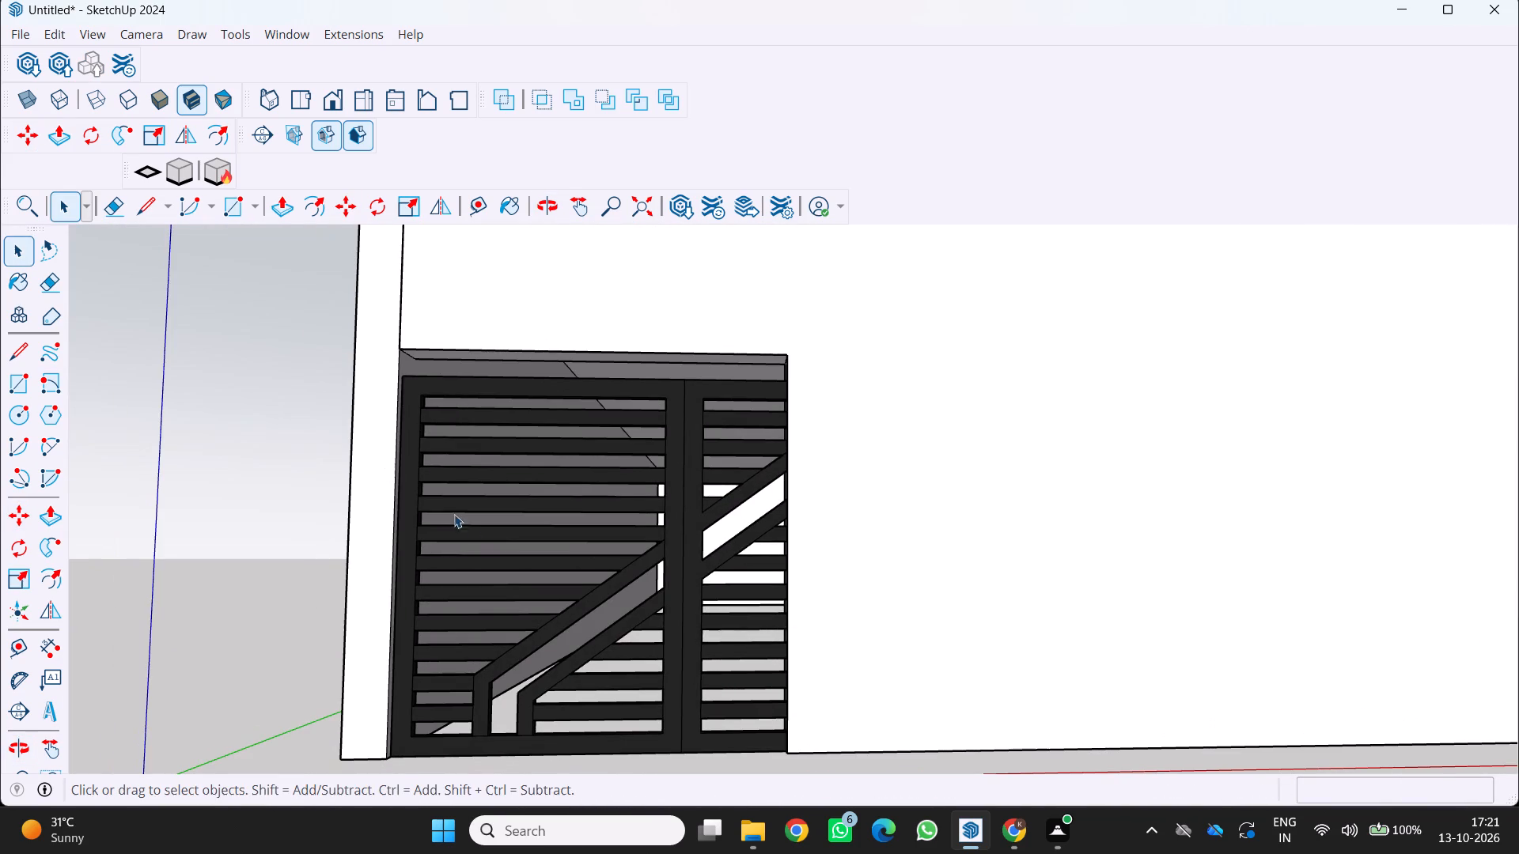
pyautogui.press('space')
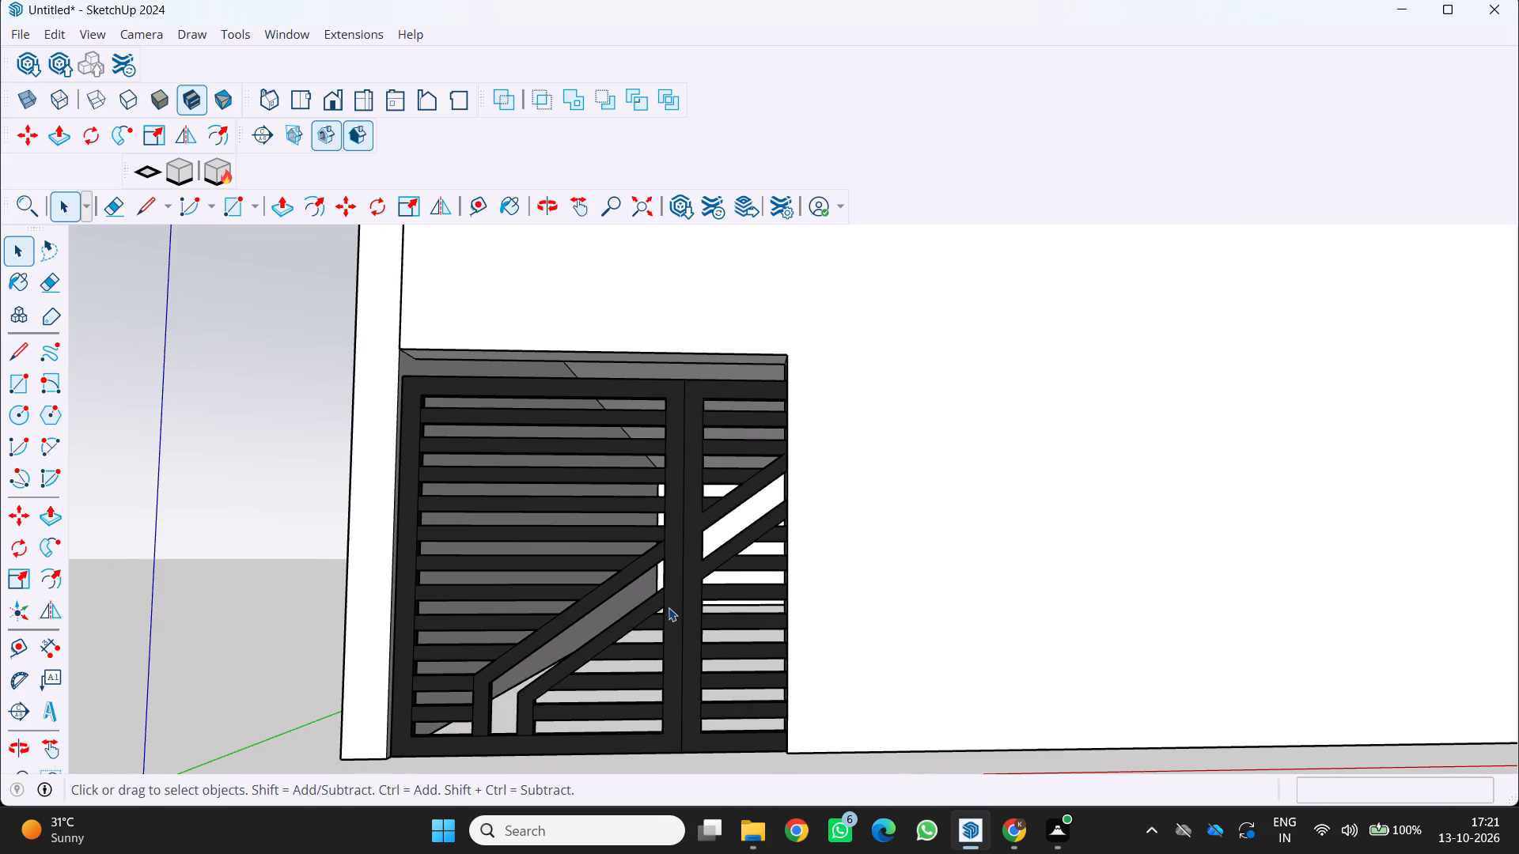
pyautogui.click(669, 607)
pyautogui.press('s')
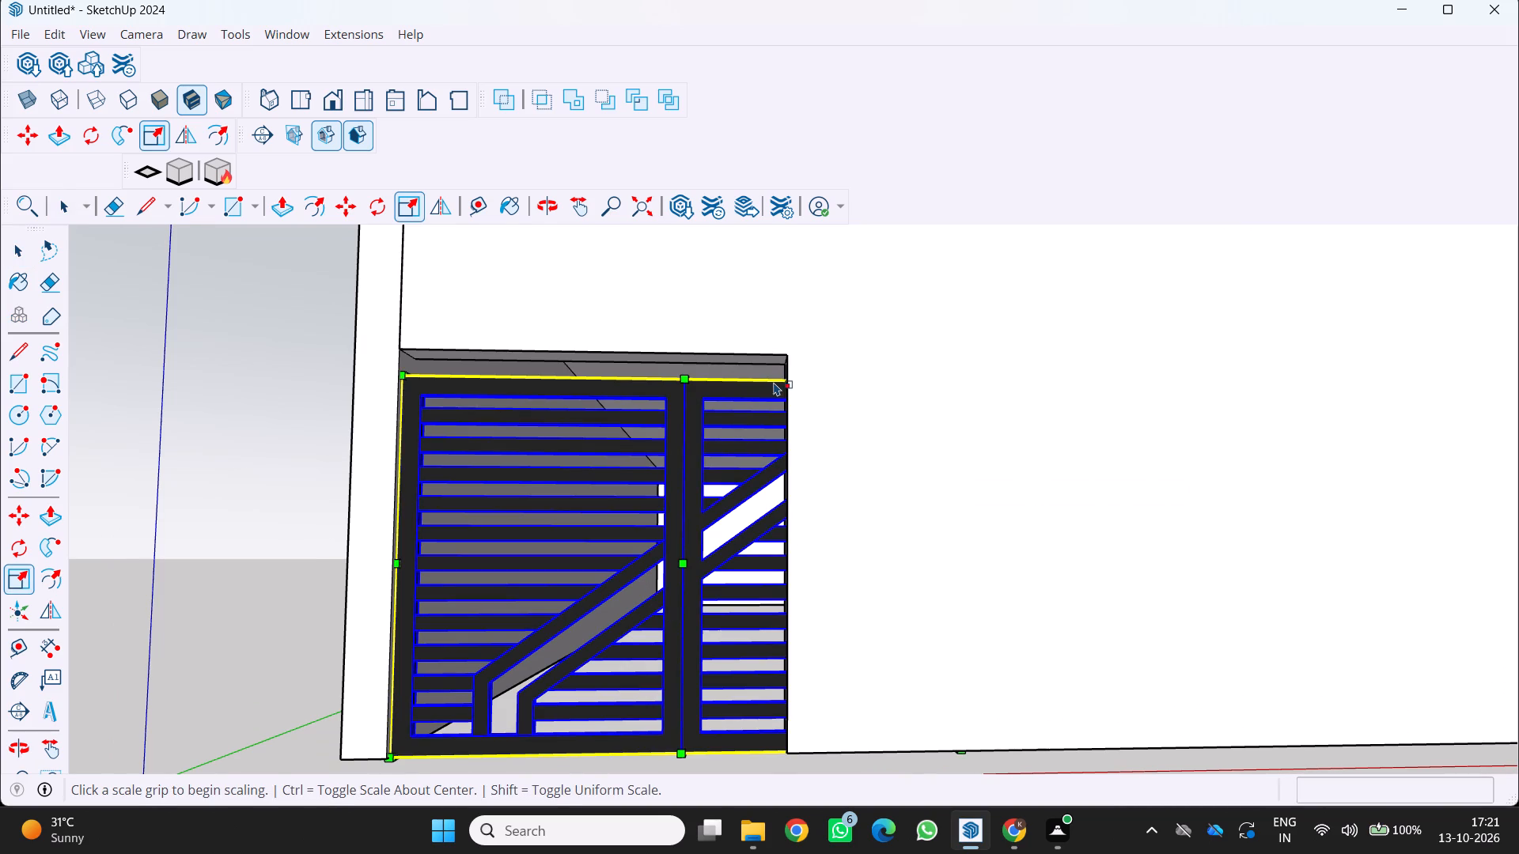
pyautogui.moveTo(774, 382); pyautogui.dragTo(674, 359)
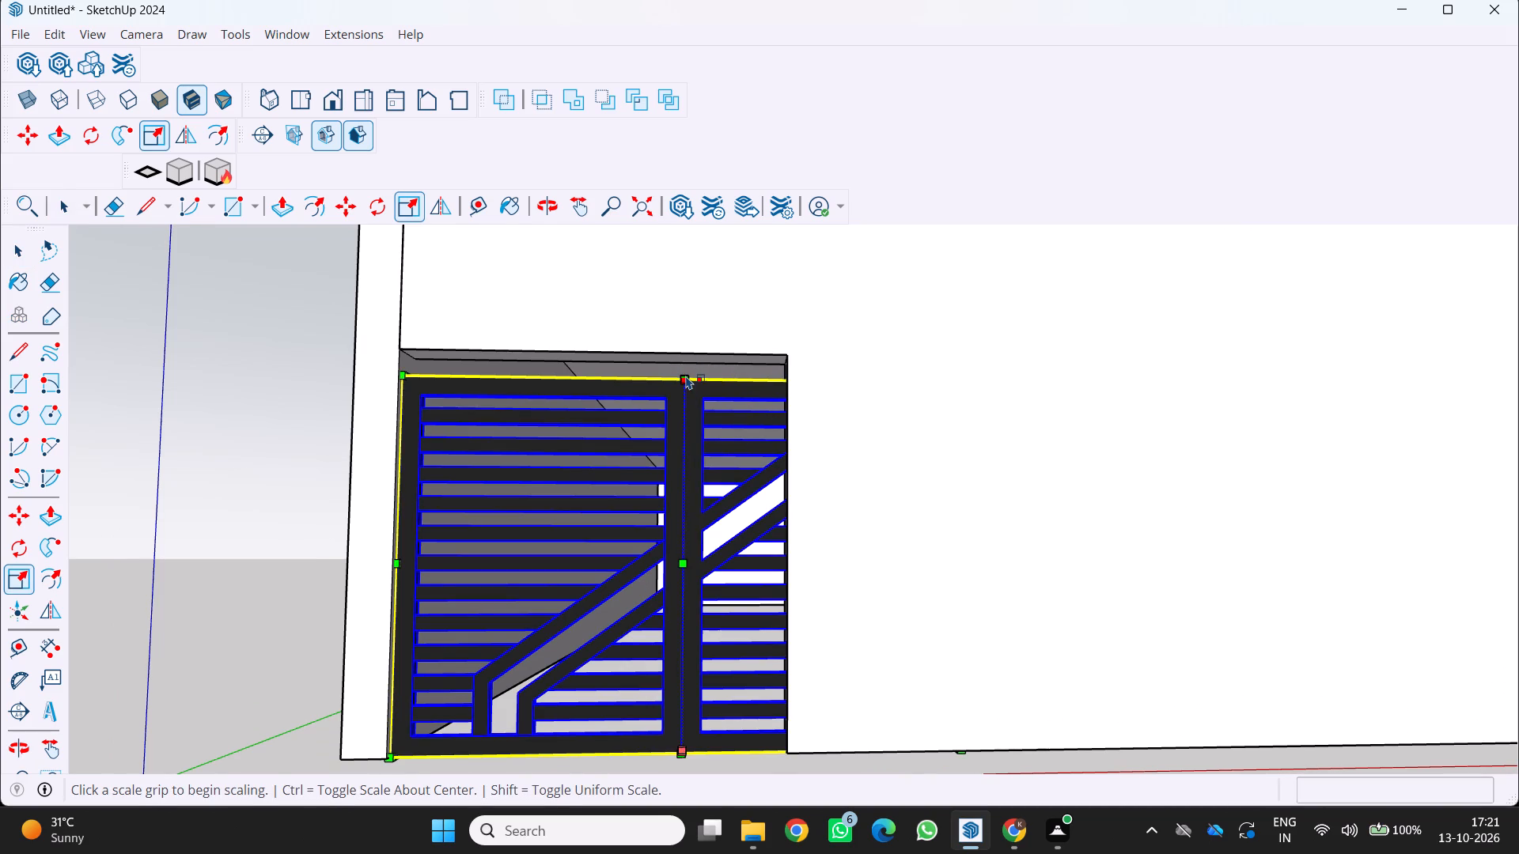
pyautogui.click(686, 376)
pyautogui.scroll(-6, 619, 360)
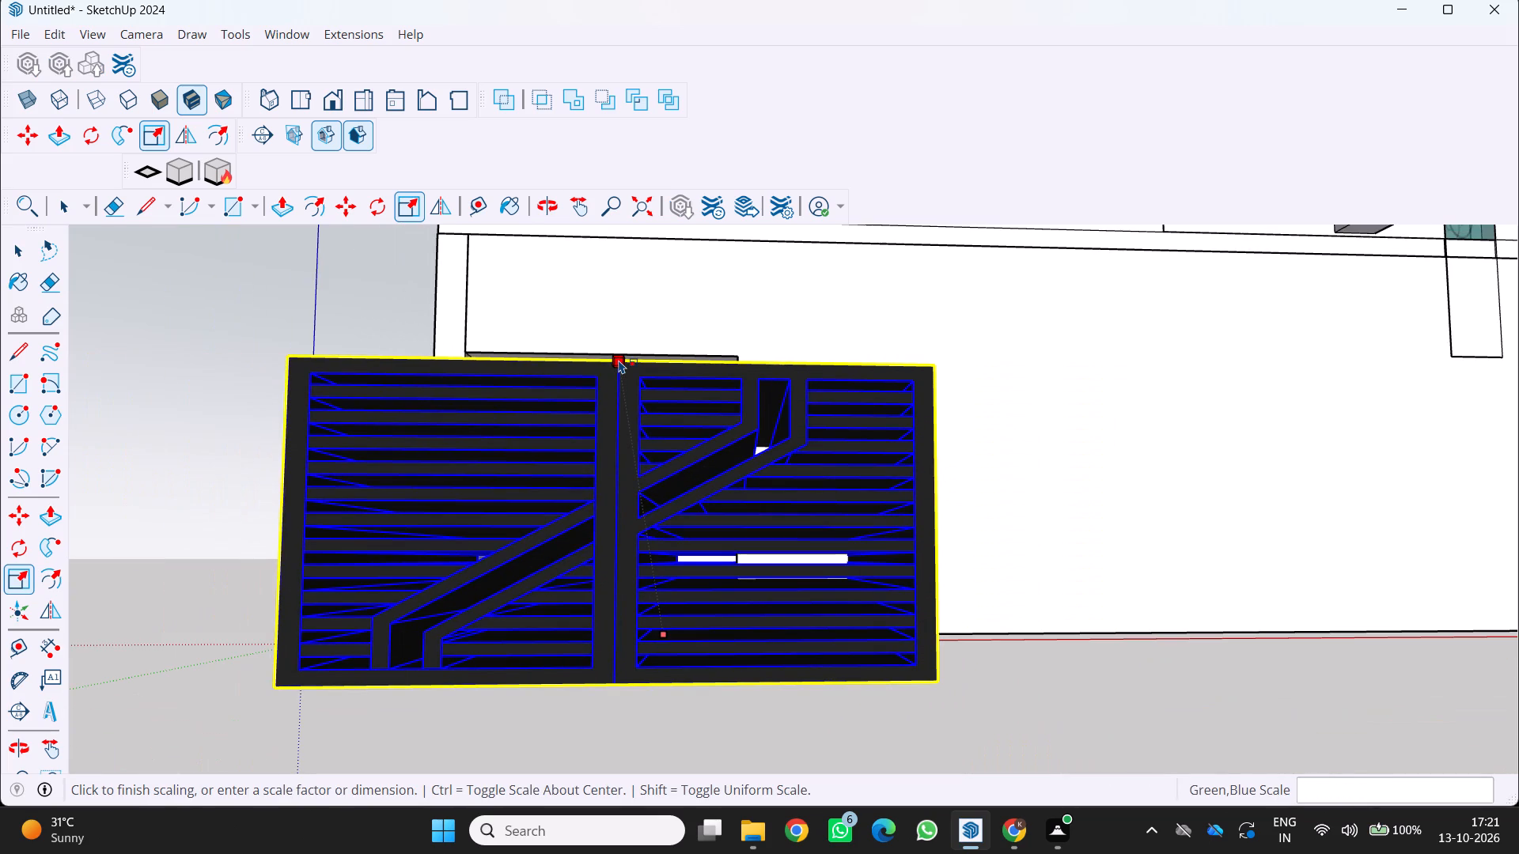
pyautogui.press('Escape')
# Scale the gate uniformly by about 0.67 from its lower corner farthest from the end pillar so its width fits the opening.
pyautogui.scroll(2, 836, 495)
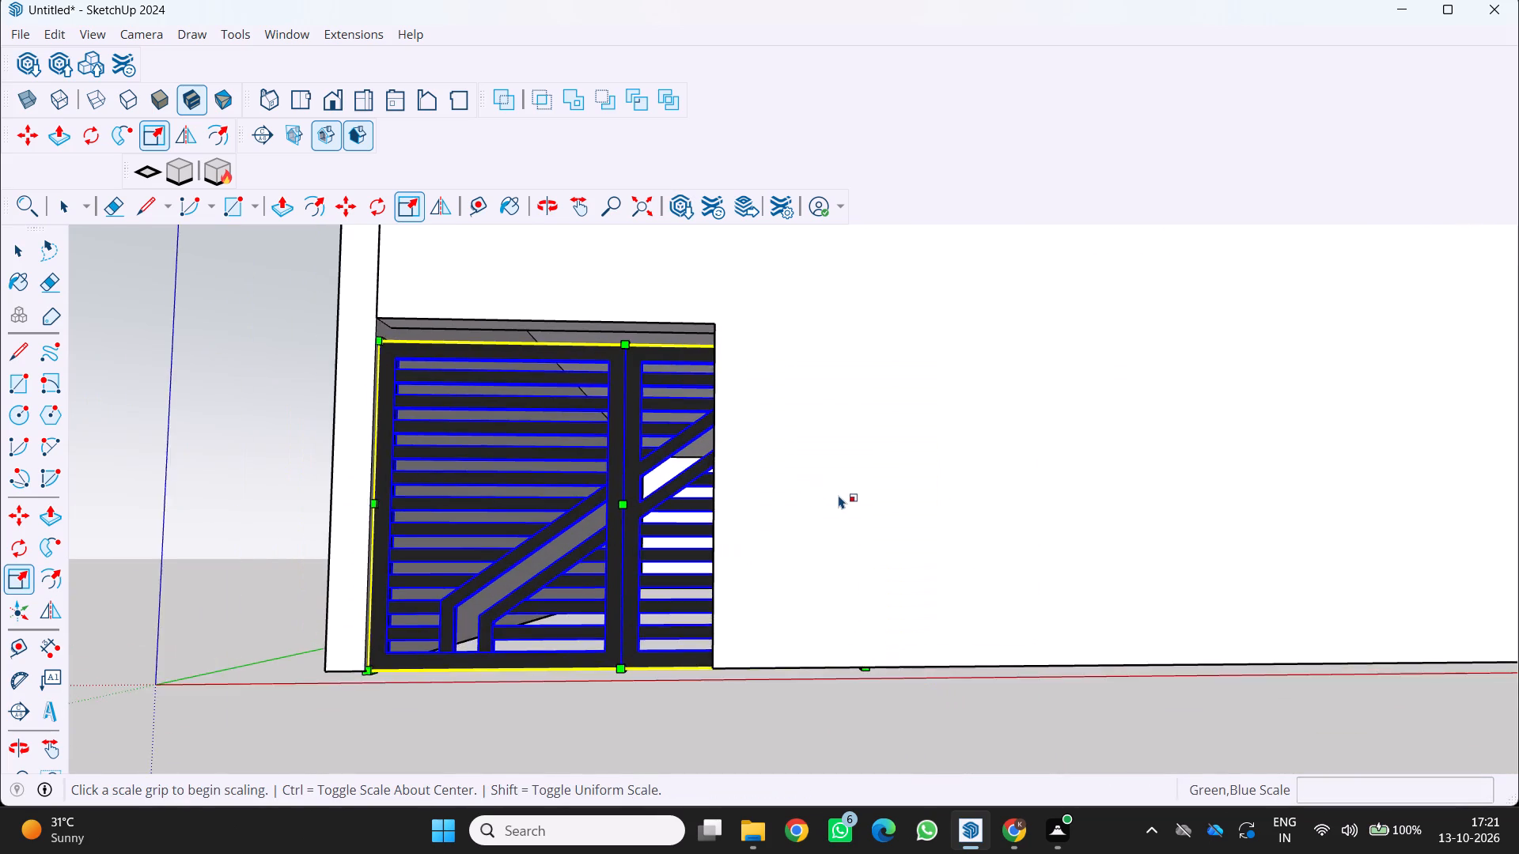
pyautogui.scroll(4, 838, 495)
pyautogui.scroll(-10, 834, 495)
pyautogui.scroll(5, 661, 663)
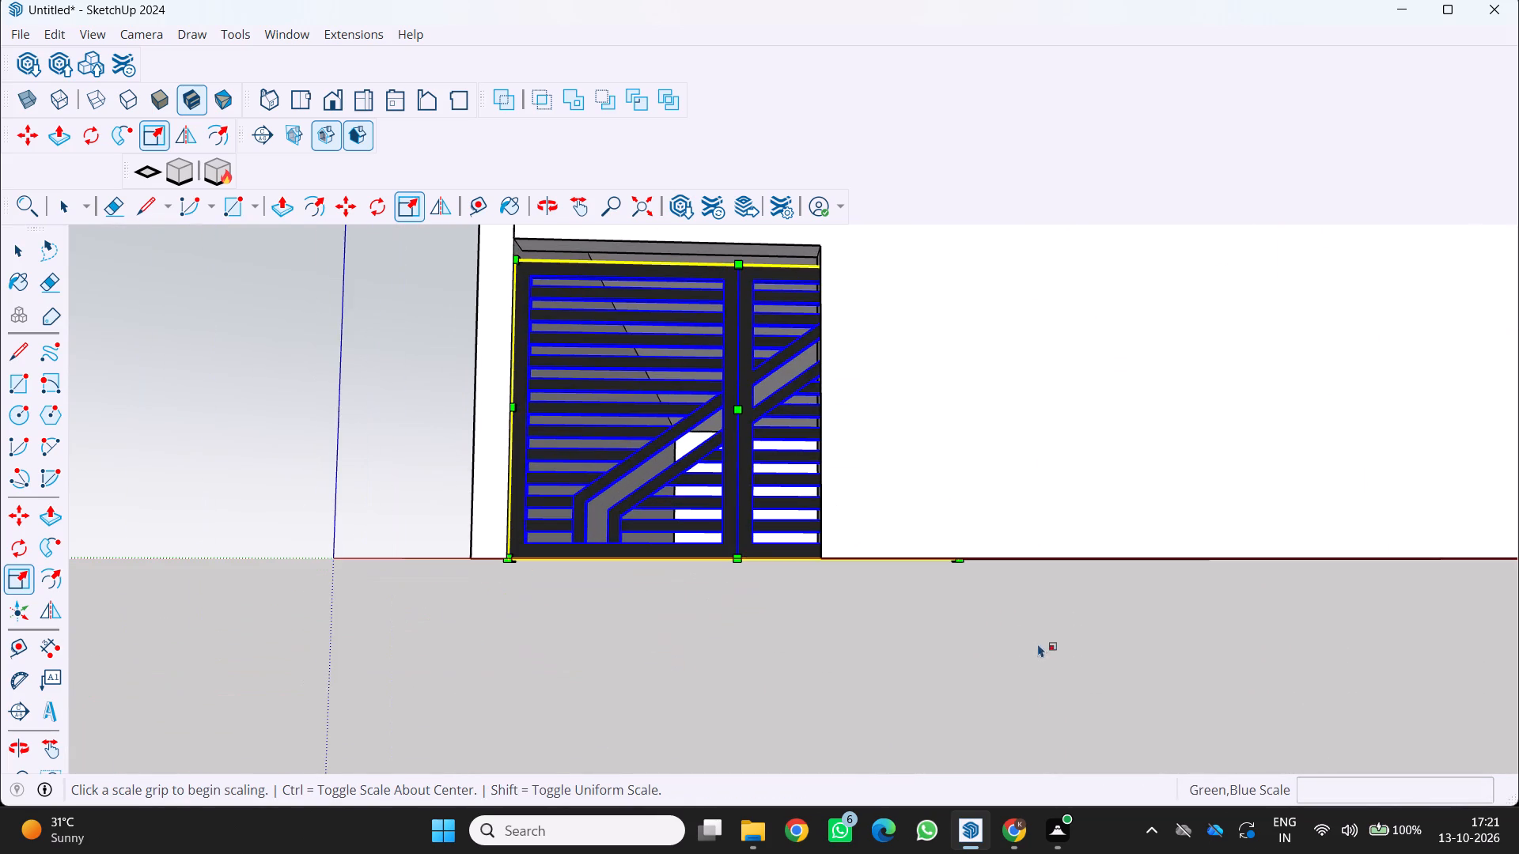
pyautogui.scroll(8, 1115, 645)
pyautogui.scroll(-11, 907, 497)
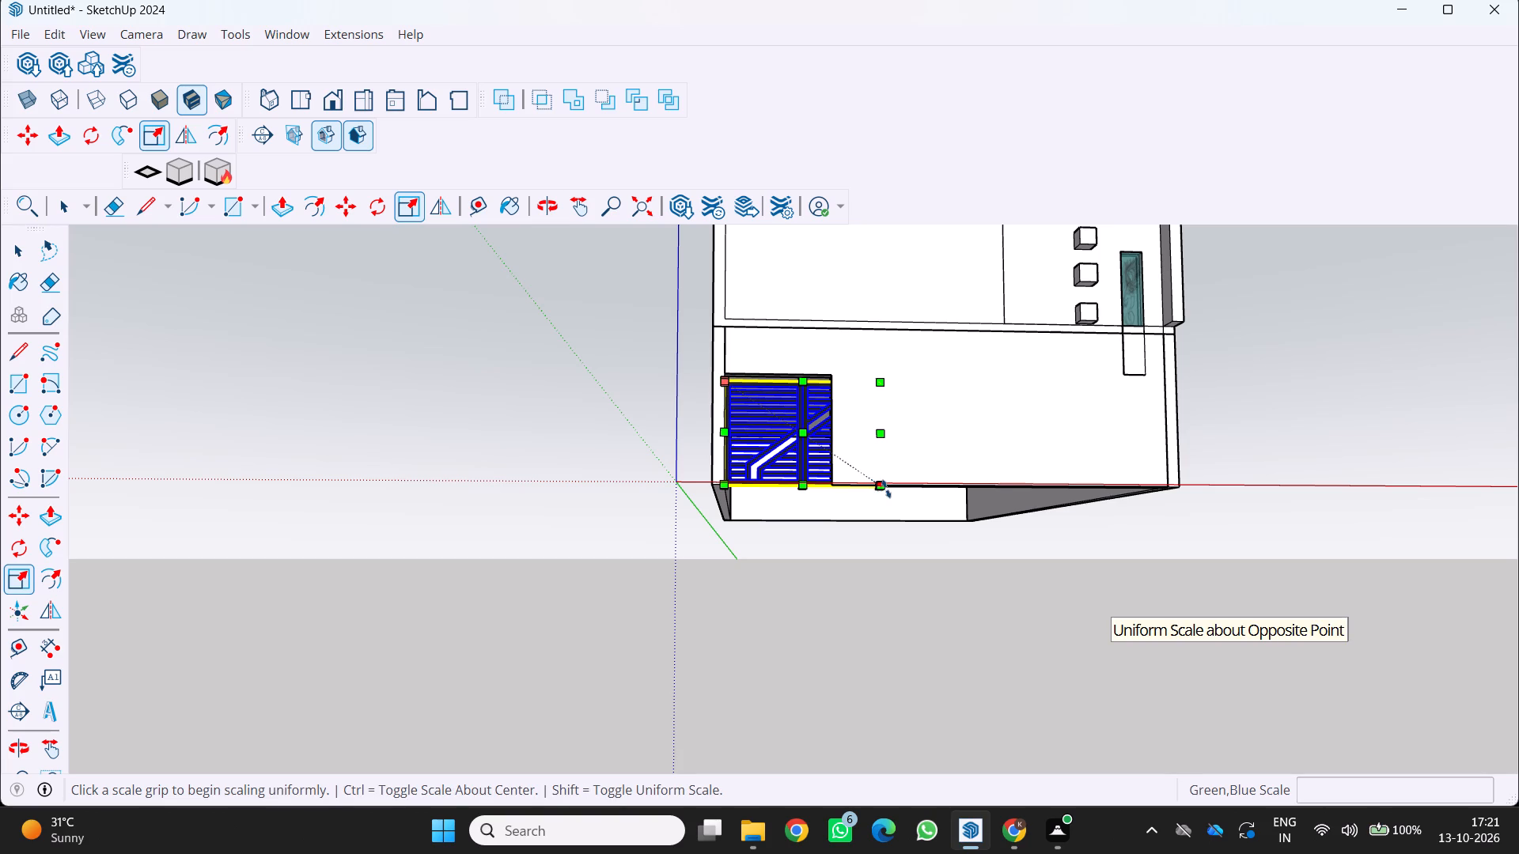
pyautogui.scroll(4, 885, 498)
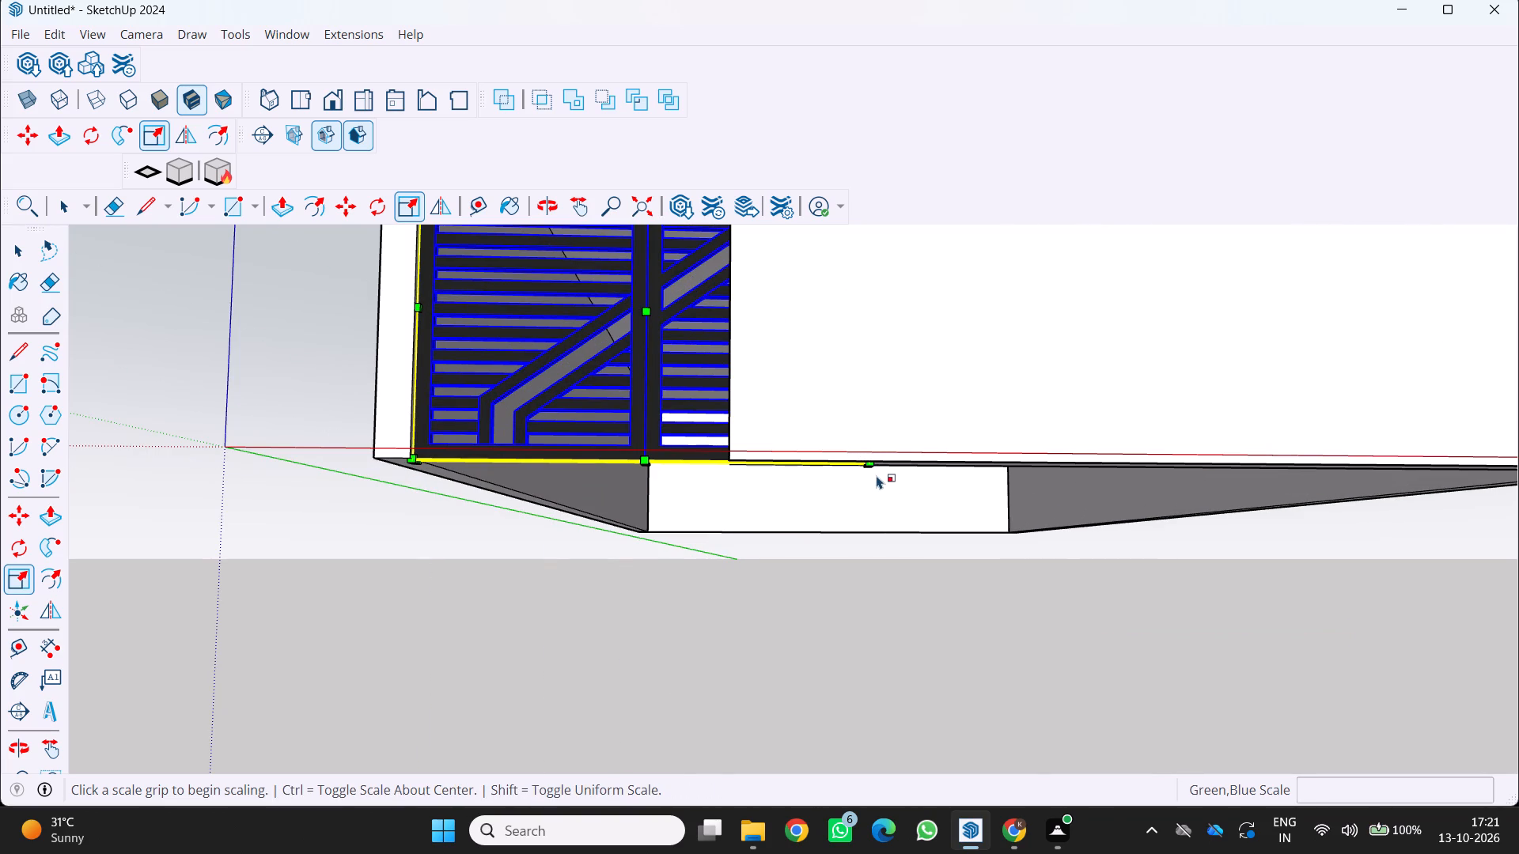
pyautogui.click(873, 470)
pyautogui.scroll(-2, 683, 468)
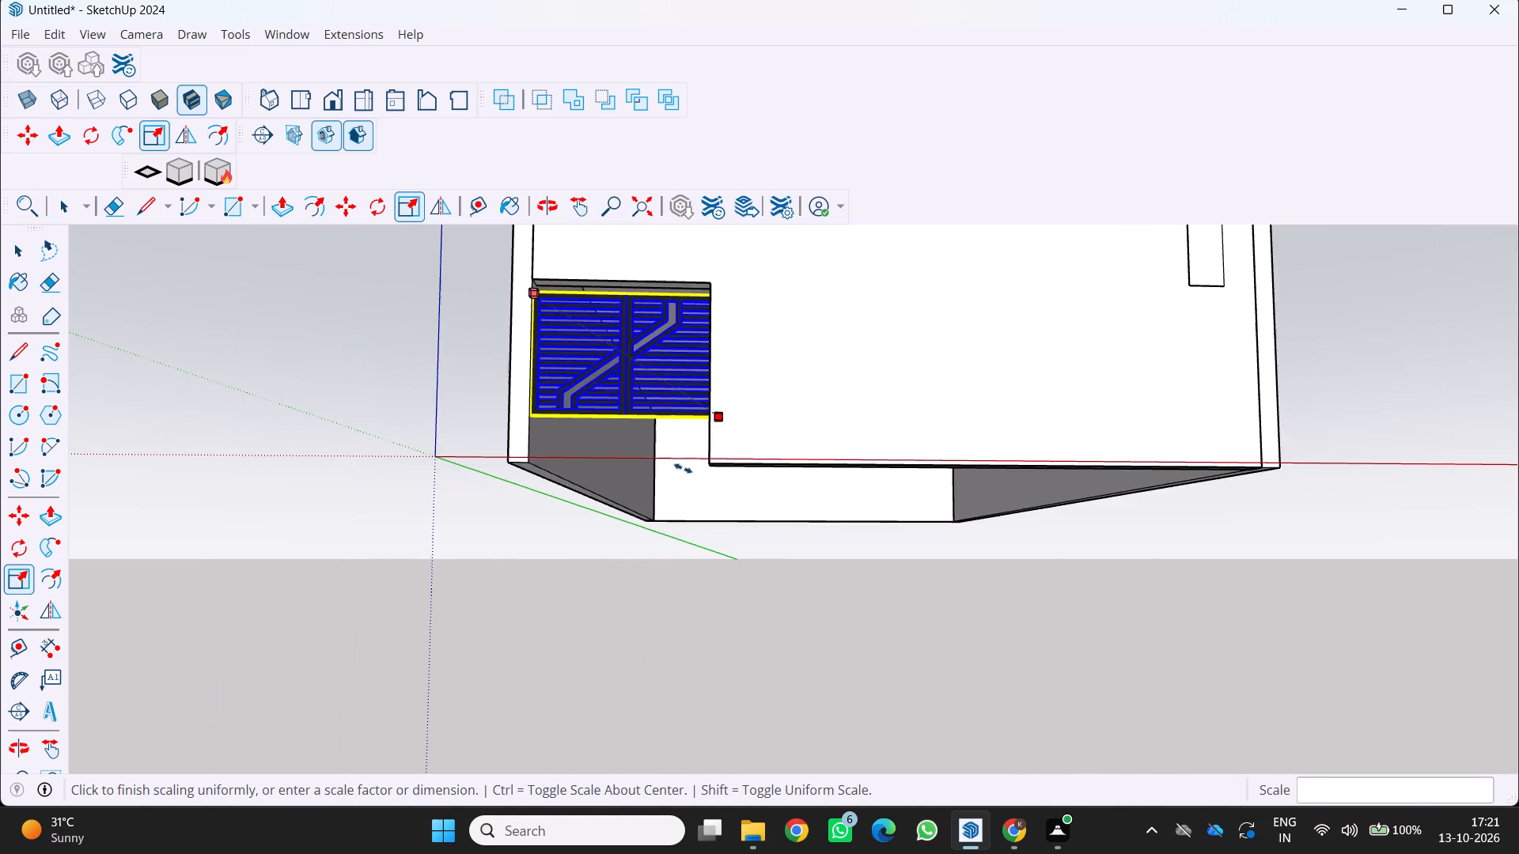
pyautogui.moveTo(683, 468); pyautogui.dragTo(727, 549, button='middle')
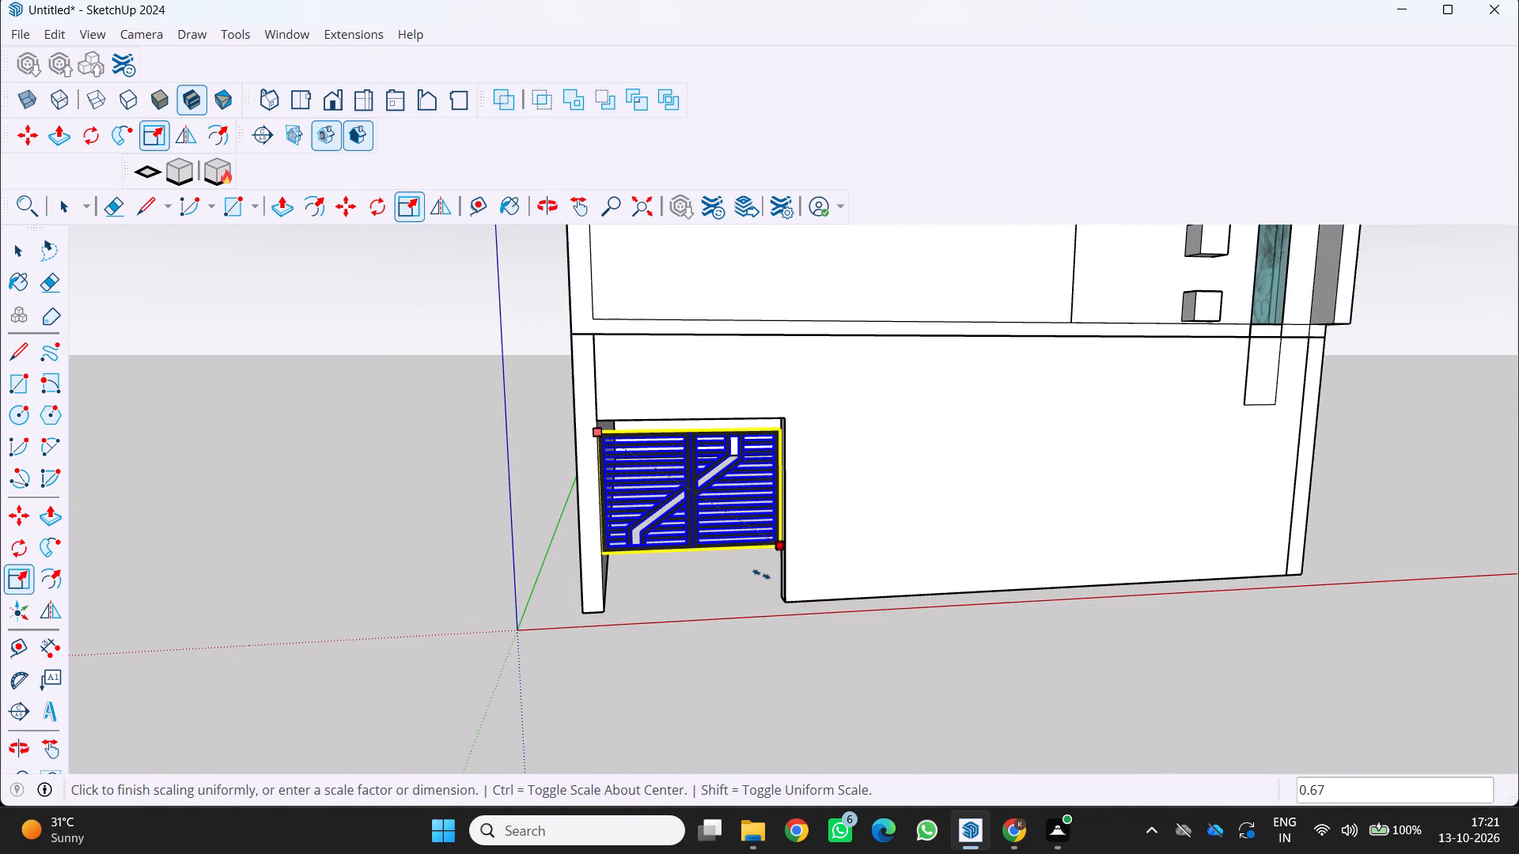
pyautogui.click(761, 574)
pyautogui.press('space')
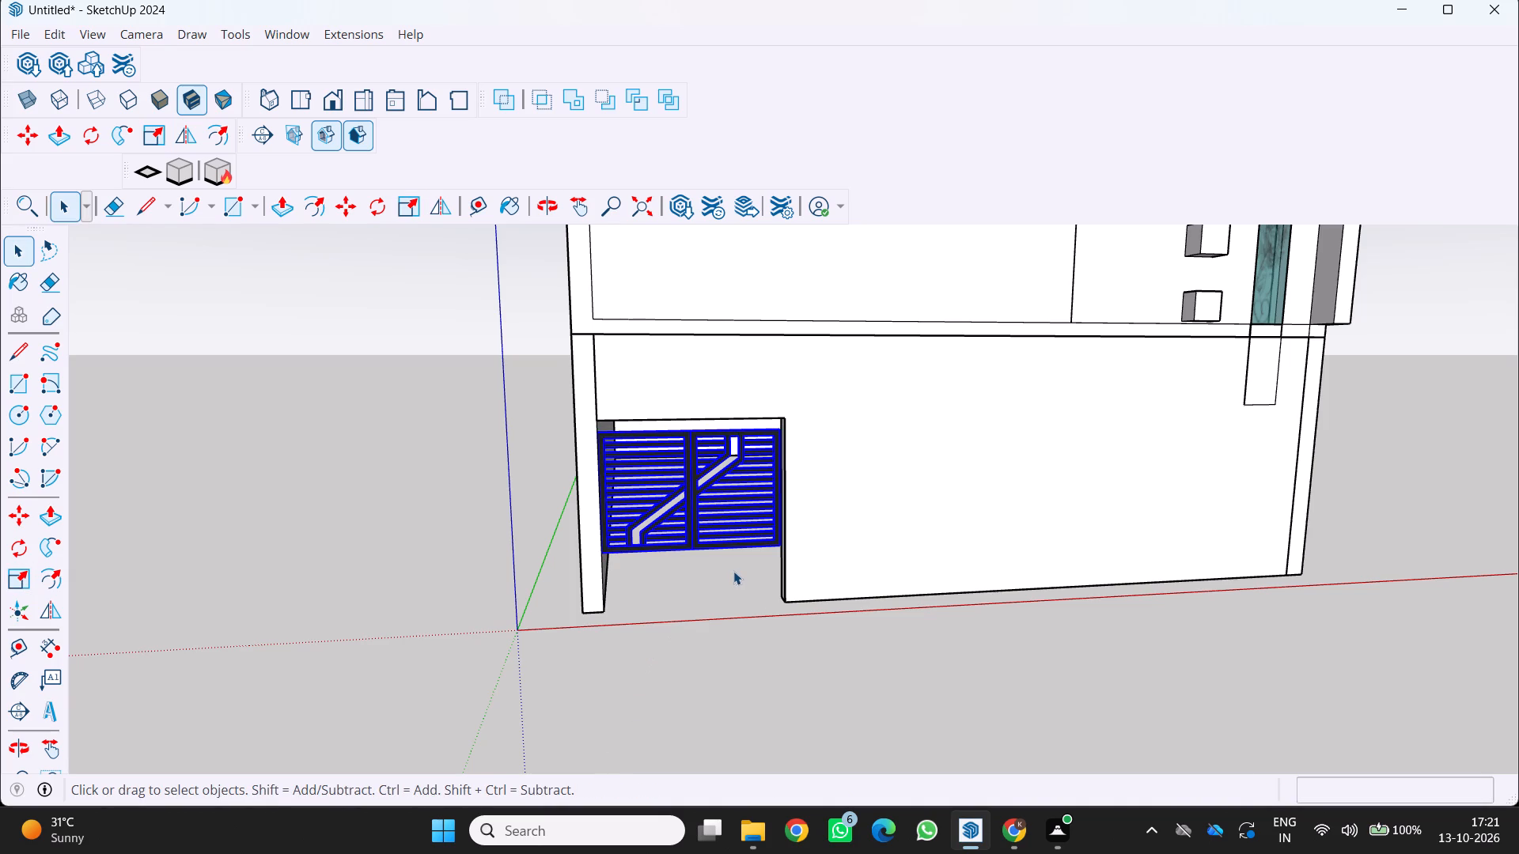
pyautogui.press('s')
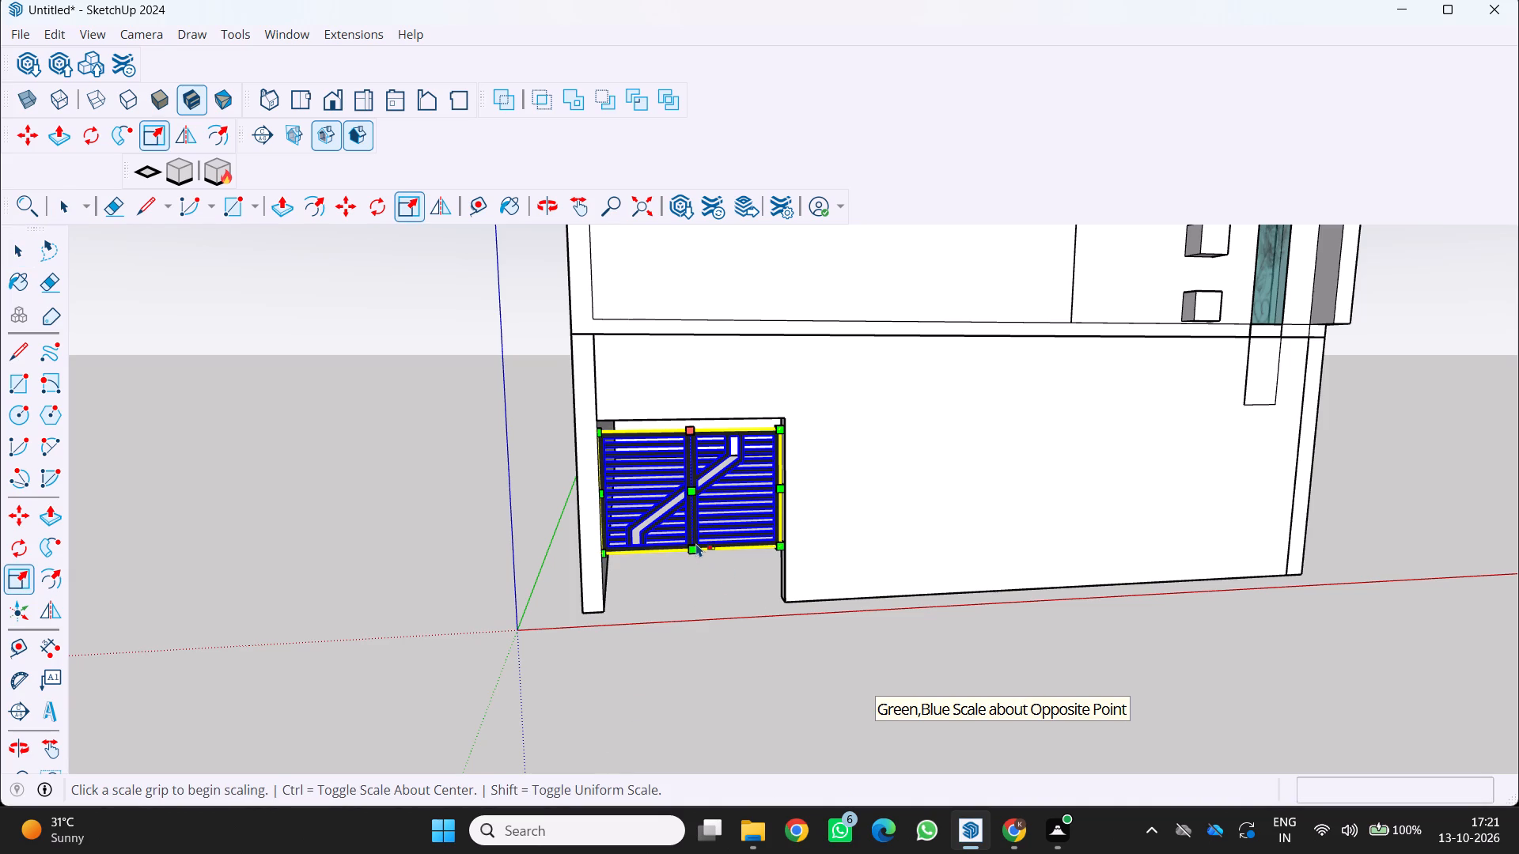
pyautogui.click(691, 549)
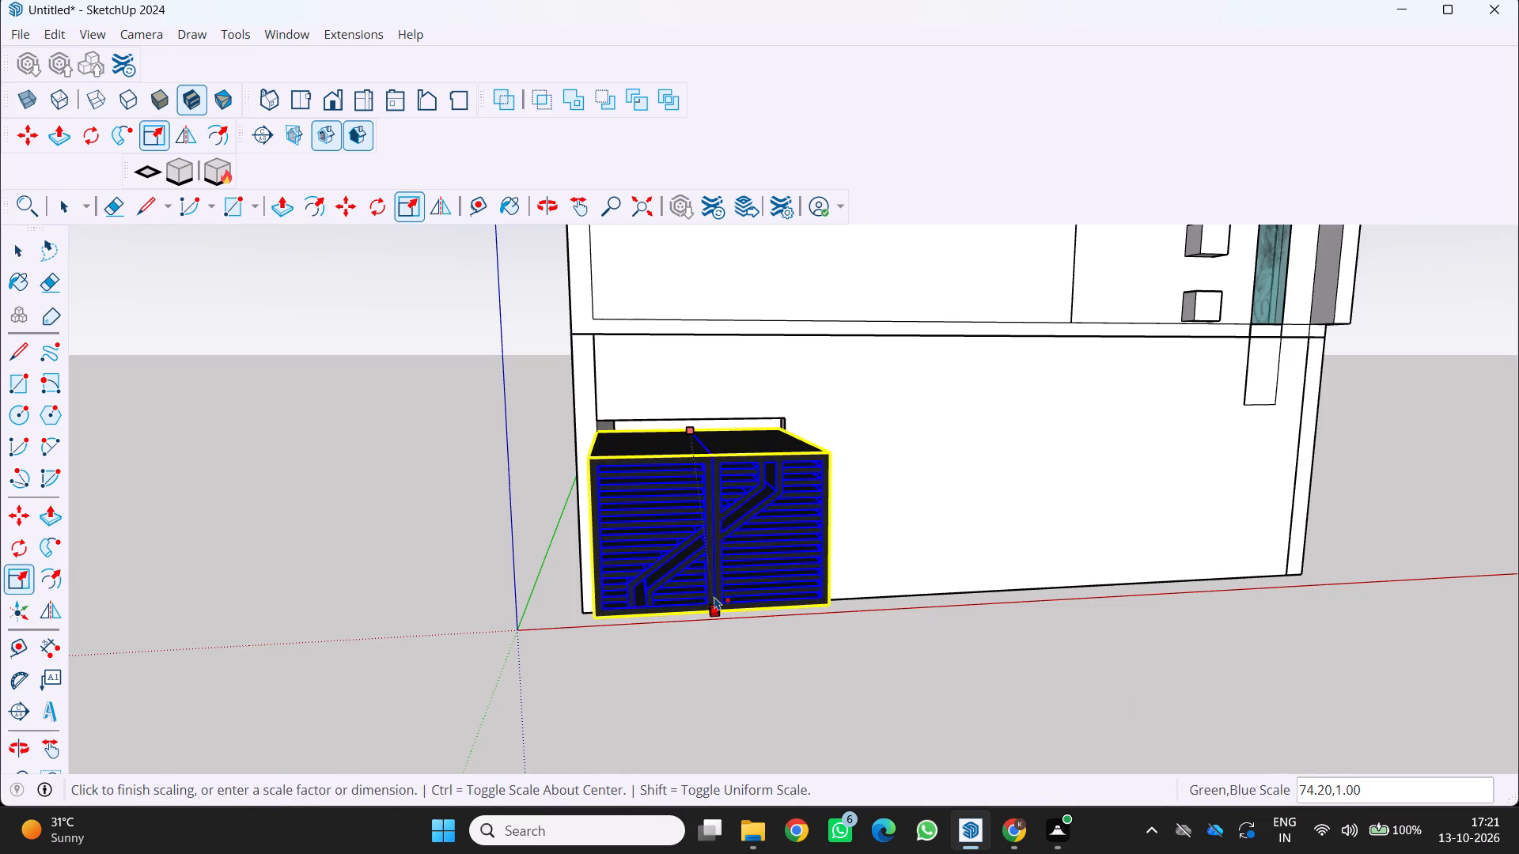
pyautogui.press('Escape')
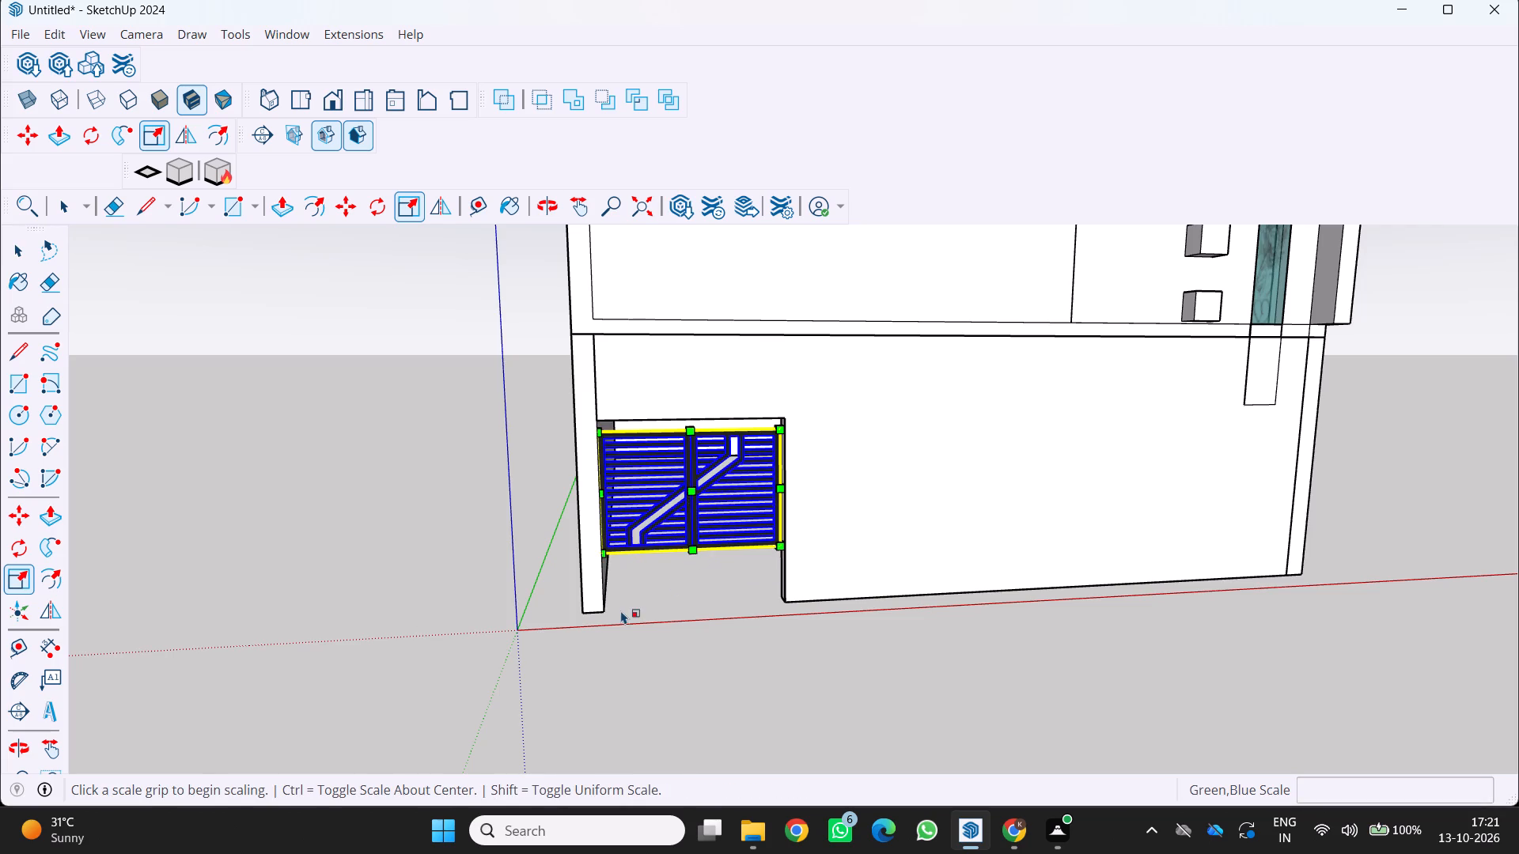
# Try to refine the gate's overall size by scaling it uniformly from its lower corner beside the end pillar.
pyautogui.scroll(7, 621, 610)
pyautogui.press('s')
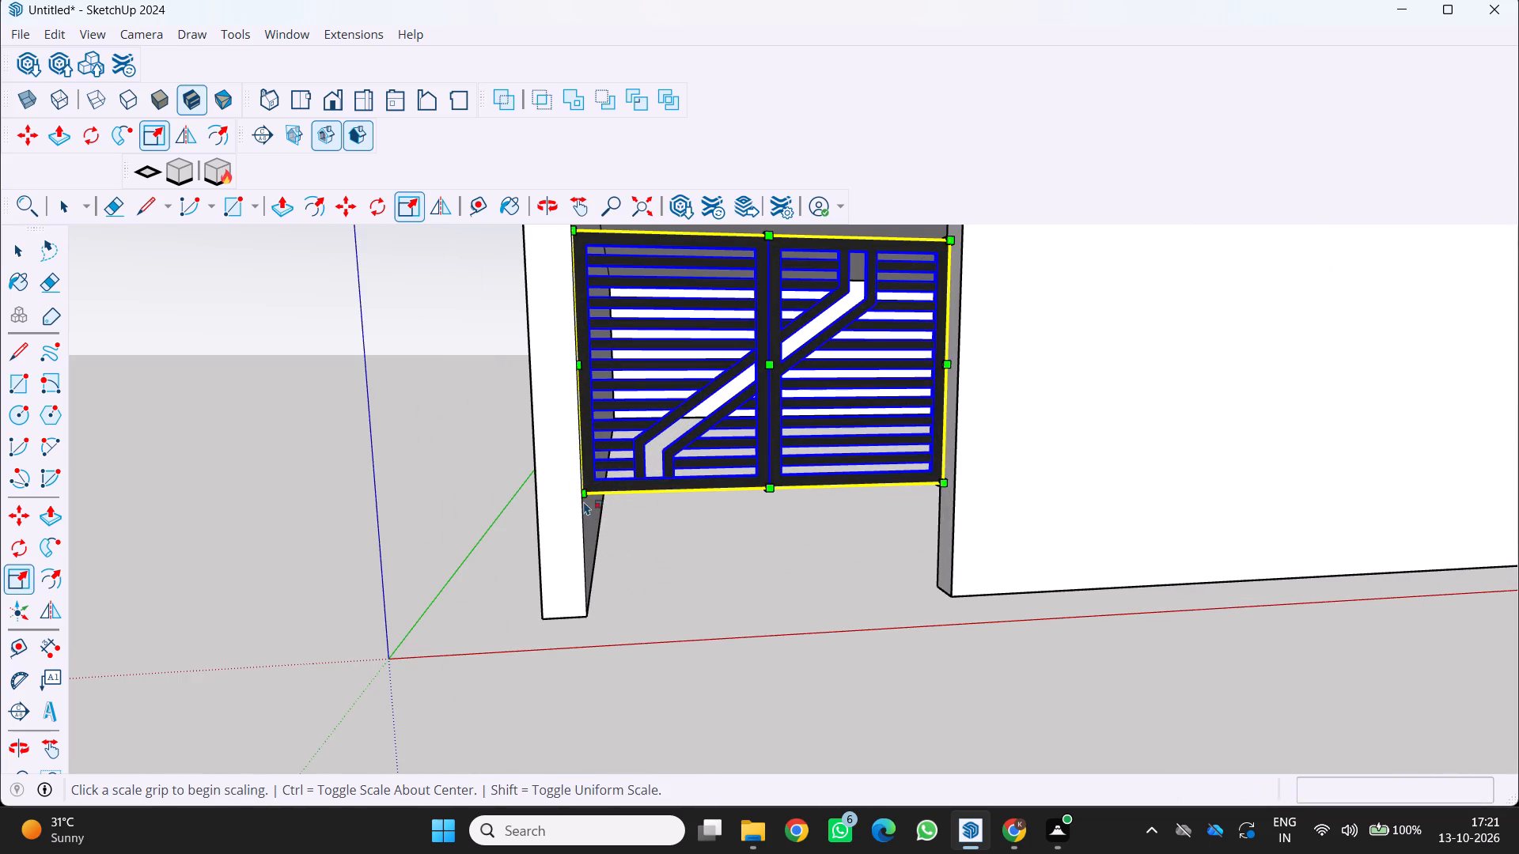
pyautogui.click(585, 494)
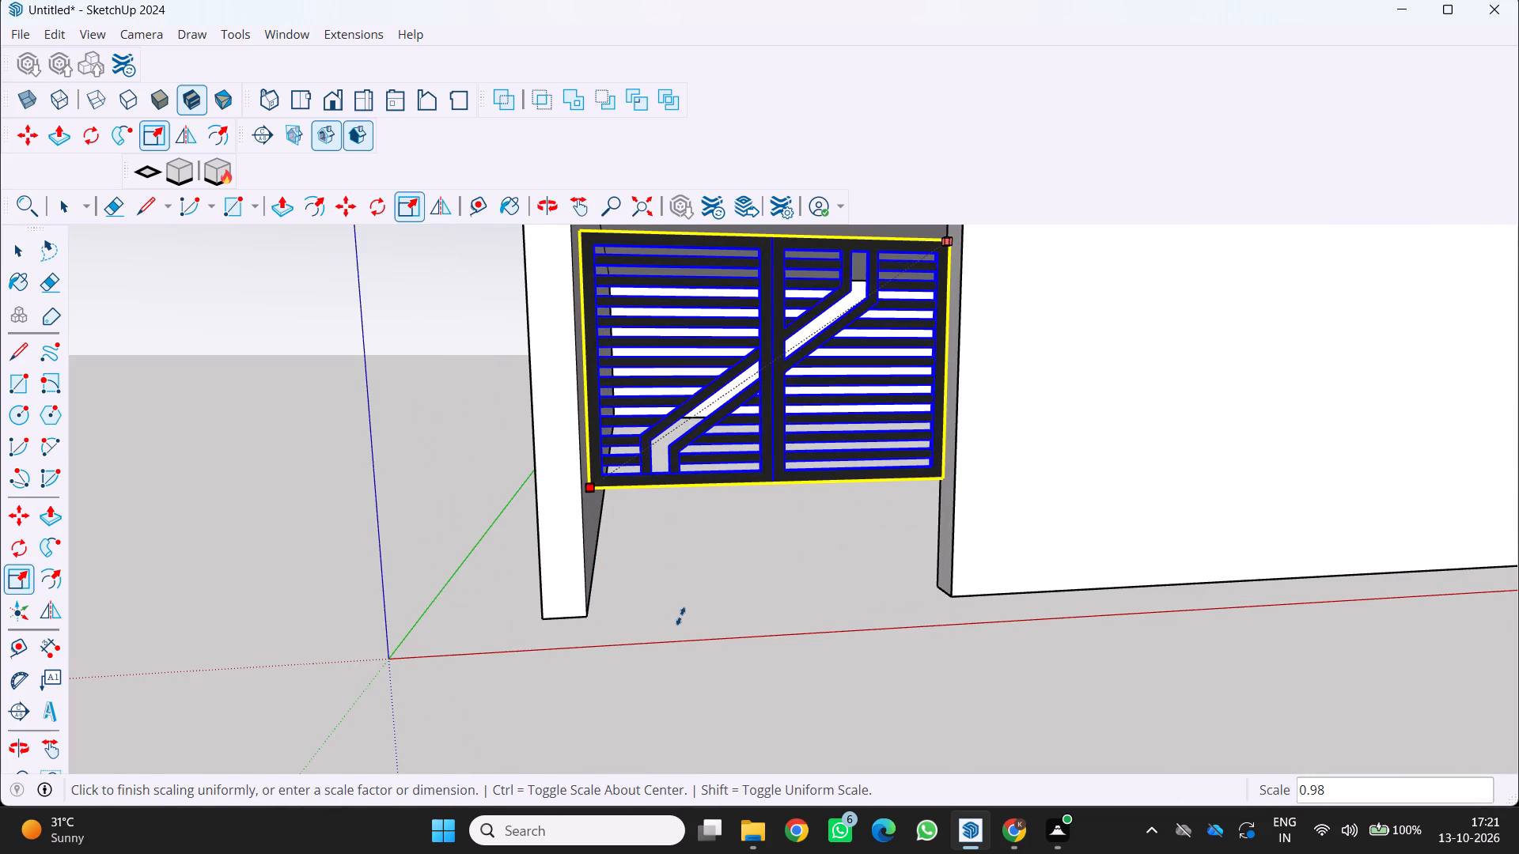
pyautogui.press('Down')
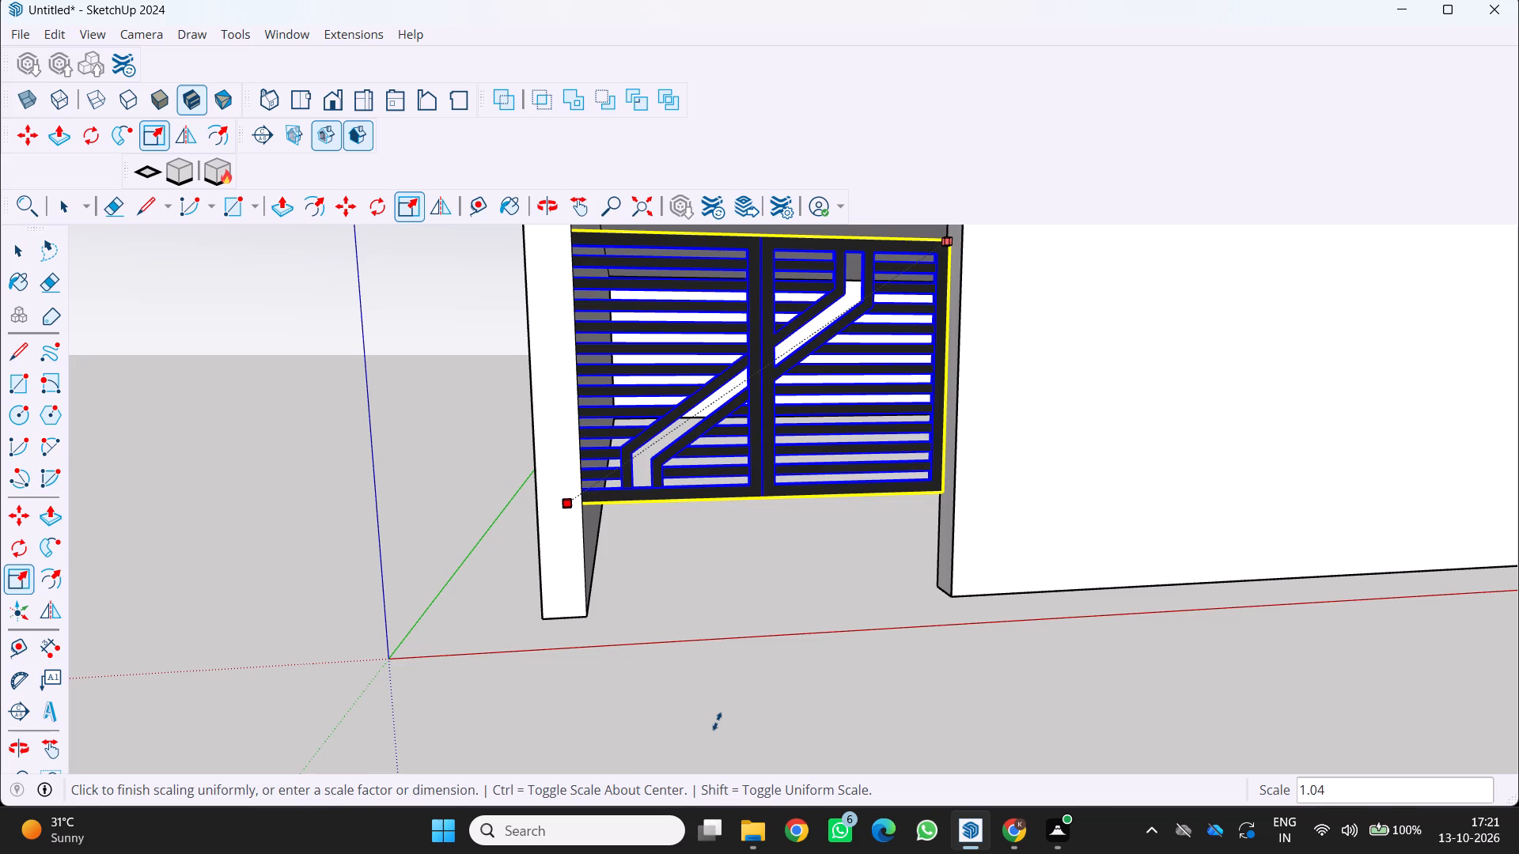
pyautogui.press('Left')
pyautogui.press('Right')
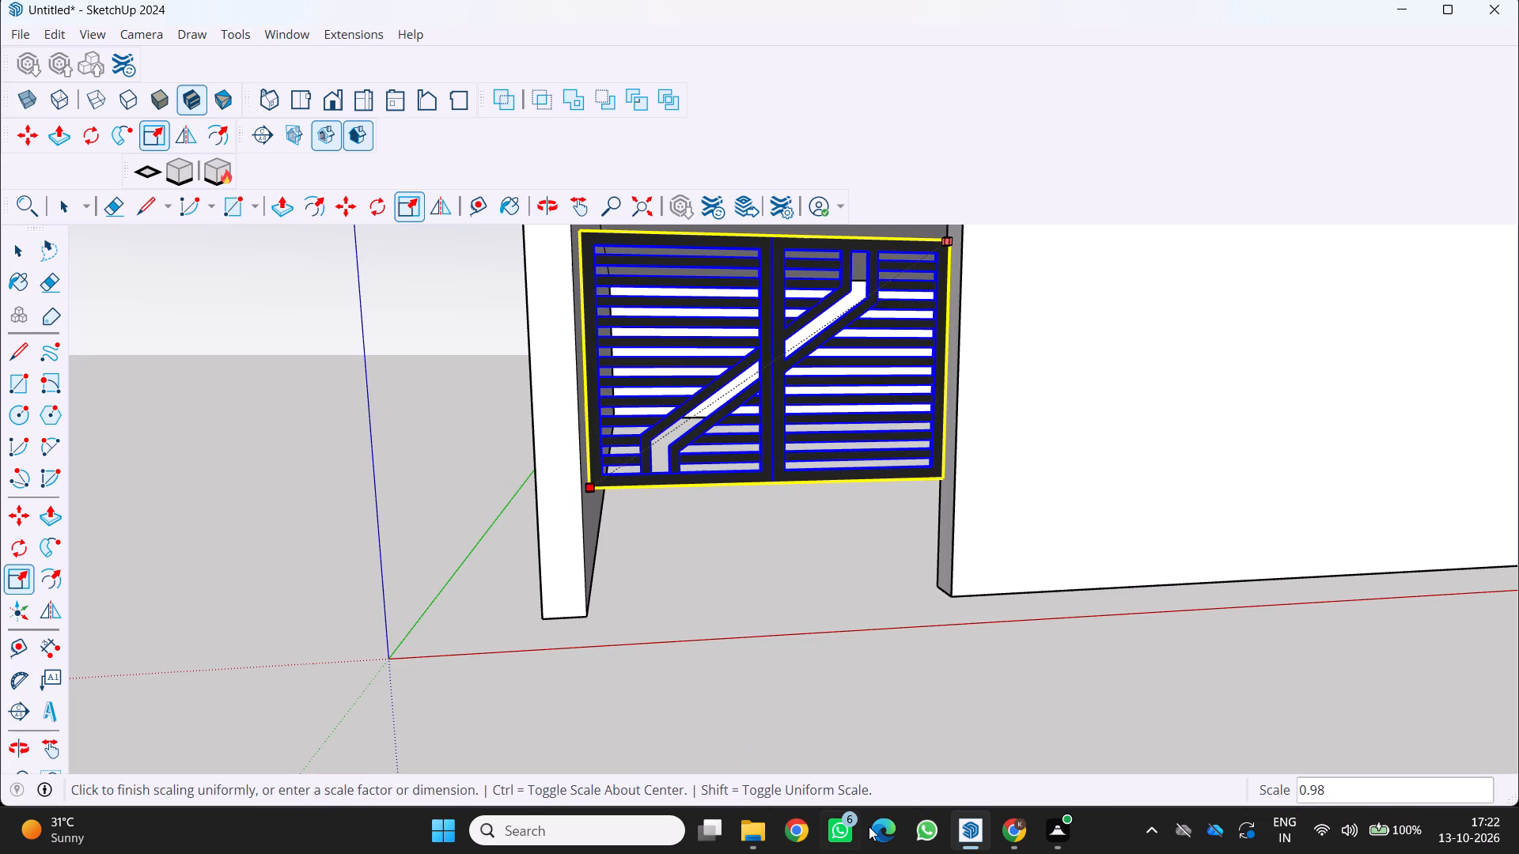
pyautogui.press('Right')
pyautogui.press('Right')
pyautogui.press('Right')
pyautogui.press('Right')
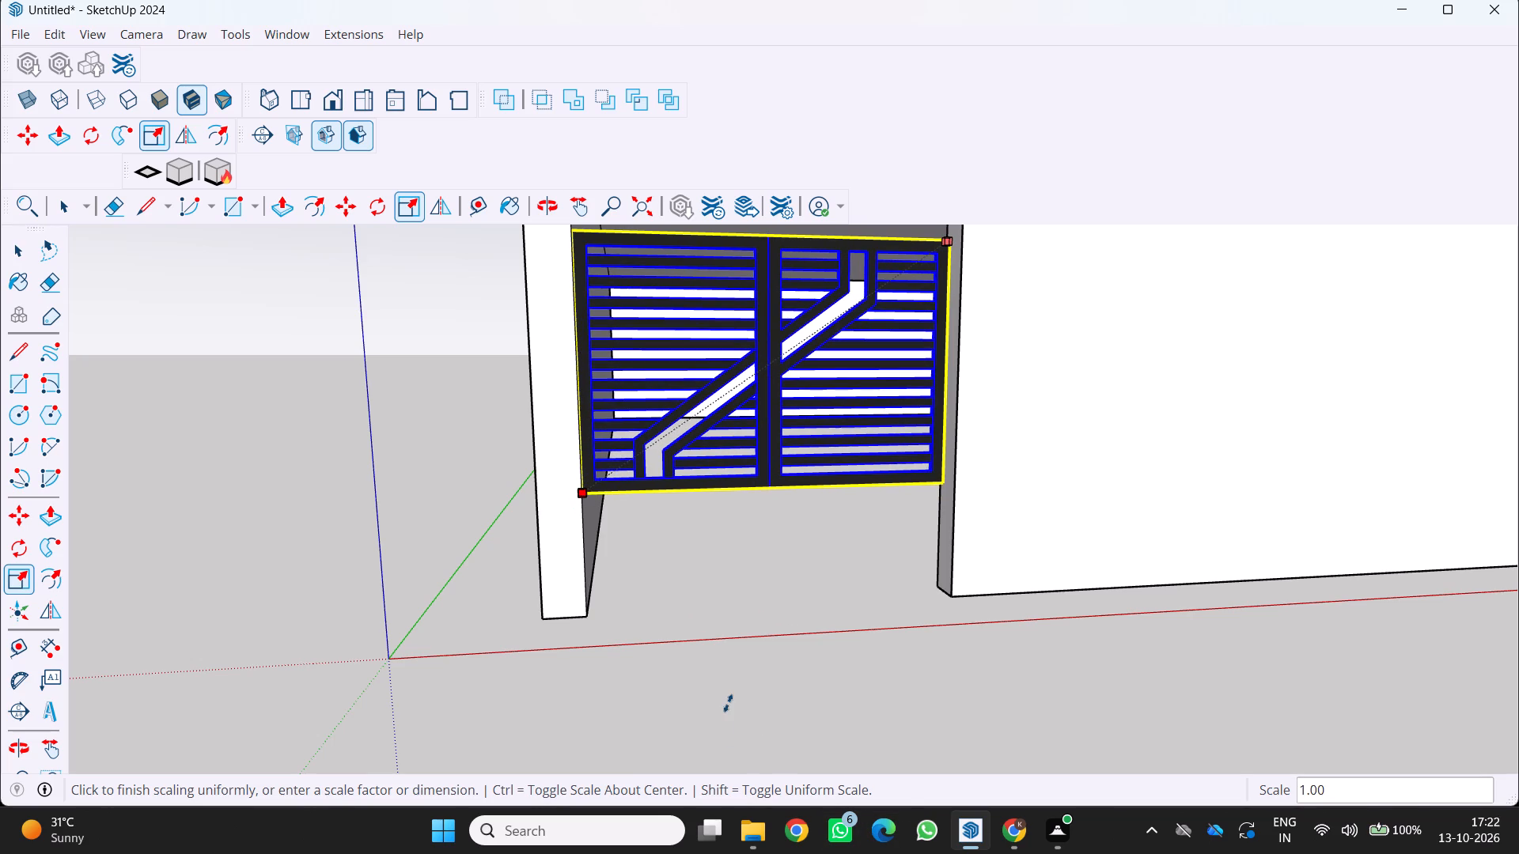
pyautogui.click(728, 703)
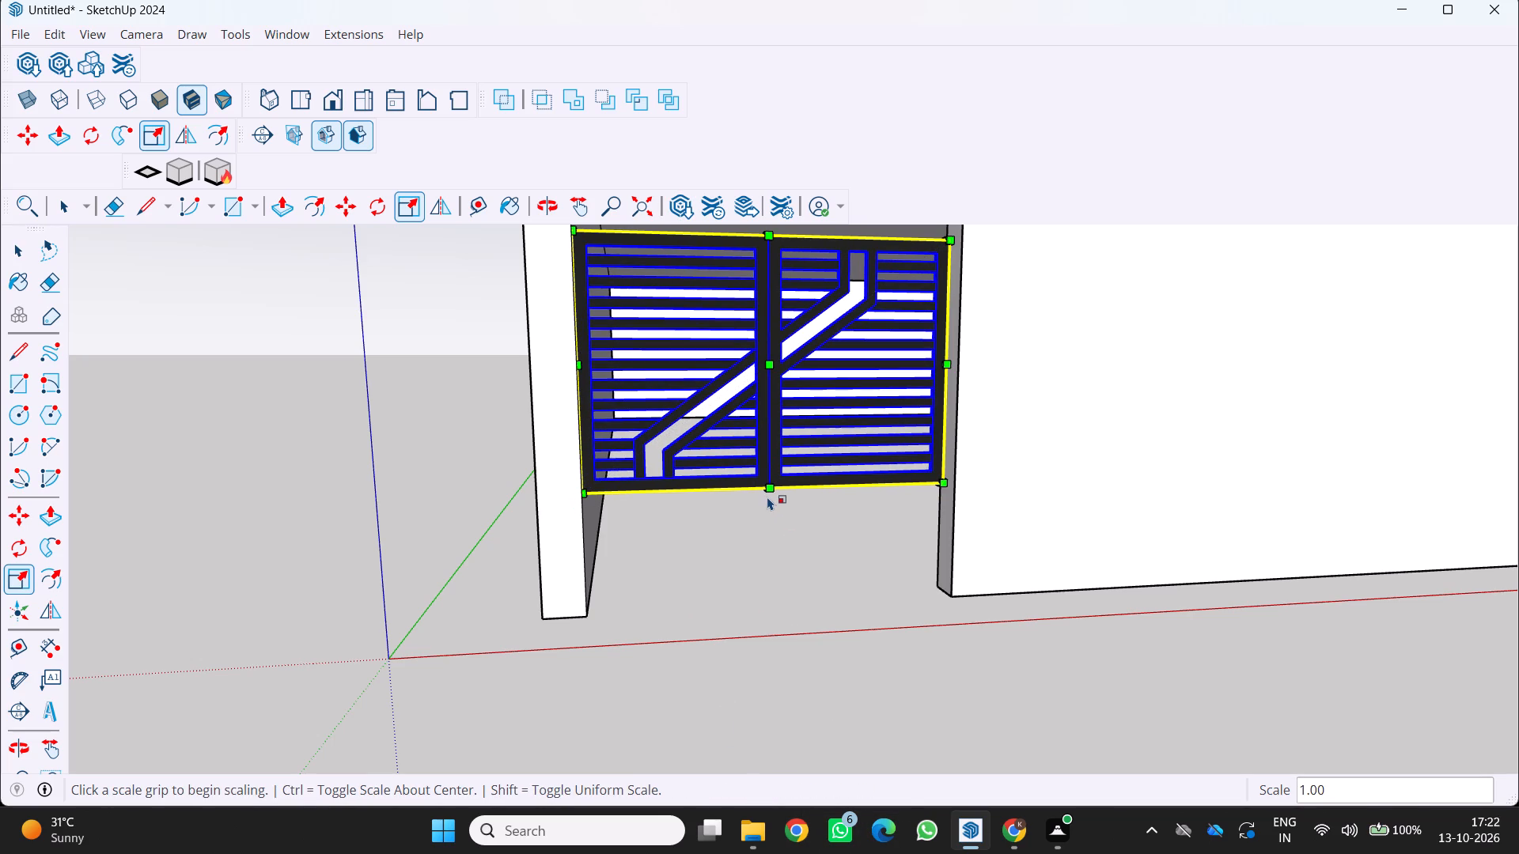
# Stretch the gate vertically from its bottom edge down to the base of the ground-floor opening.
pyautogui.click(768, 479)
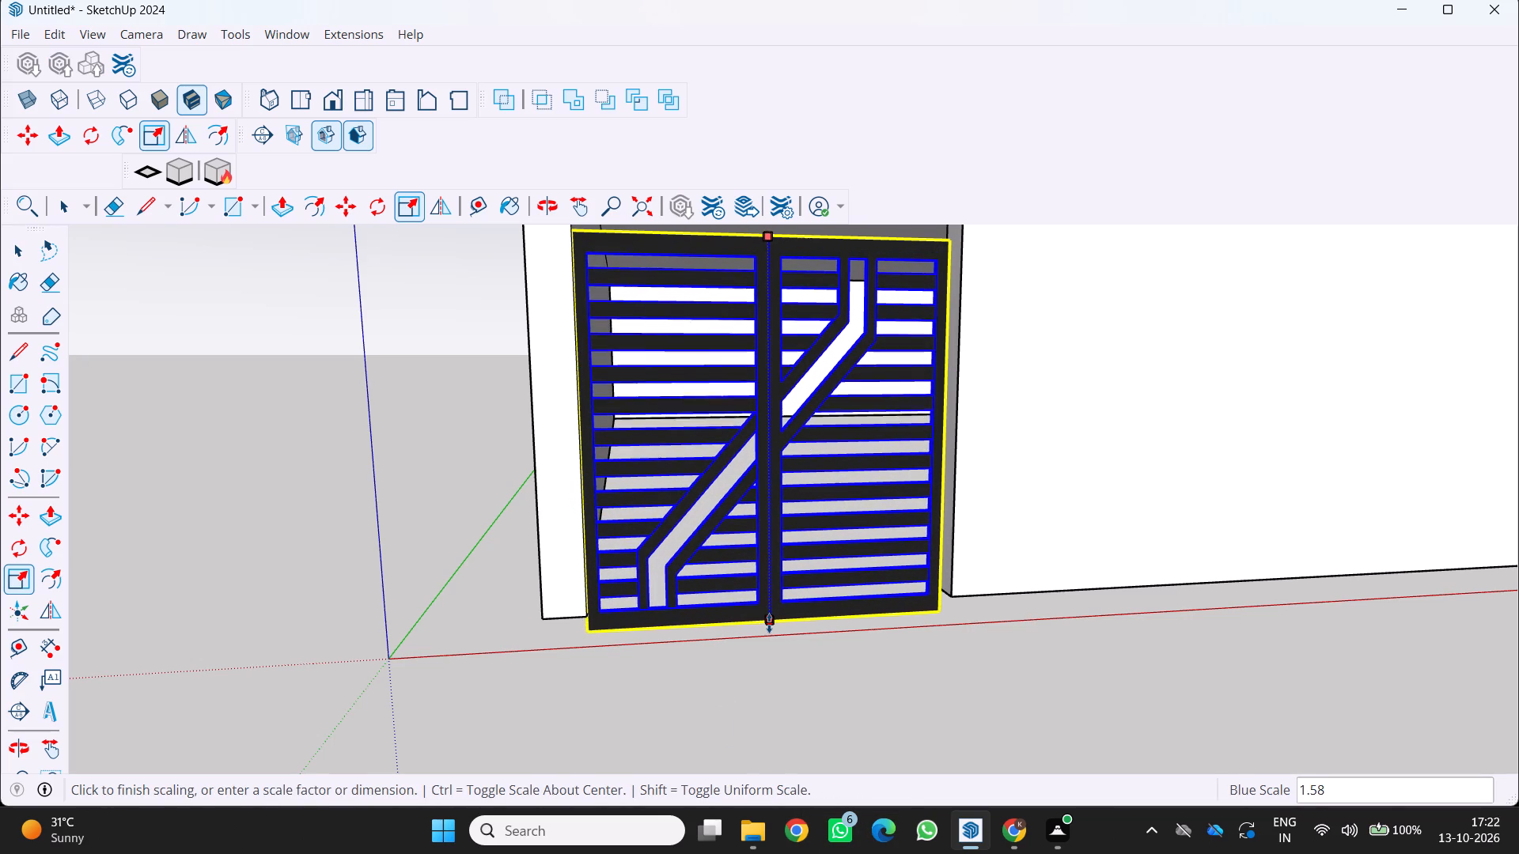
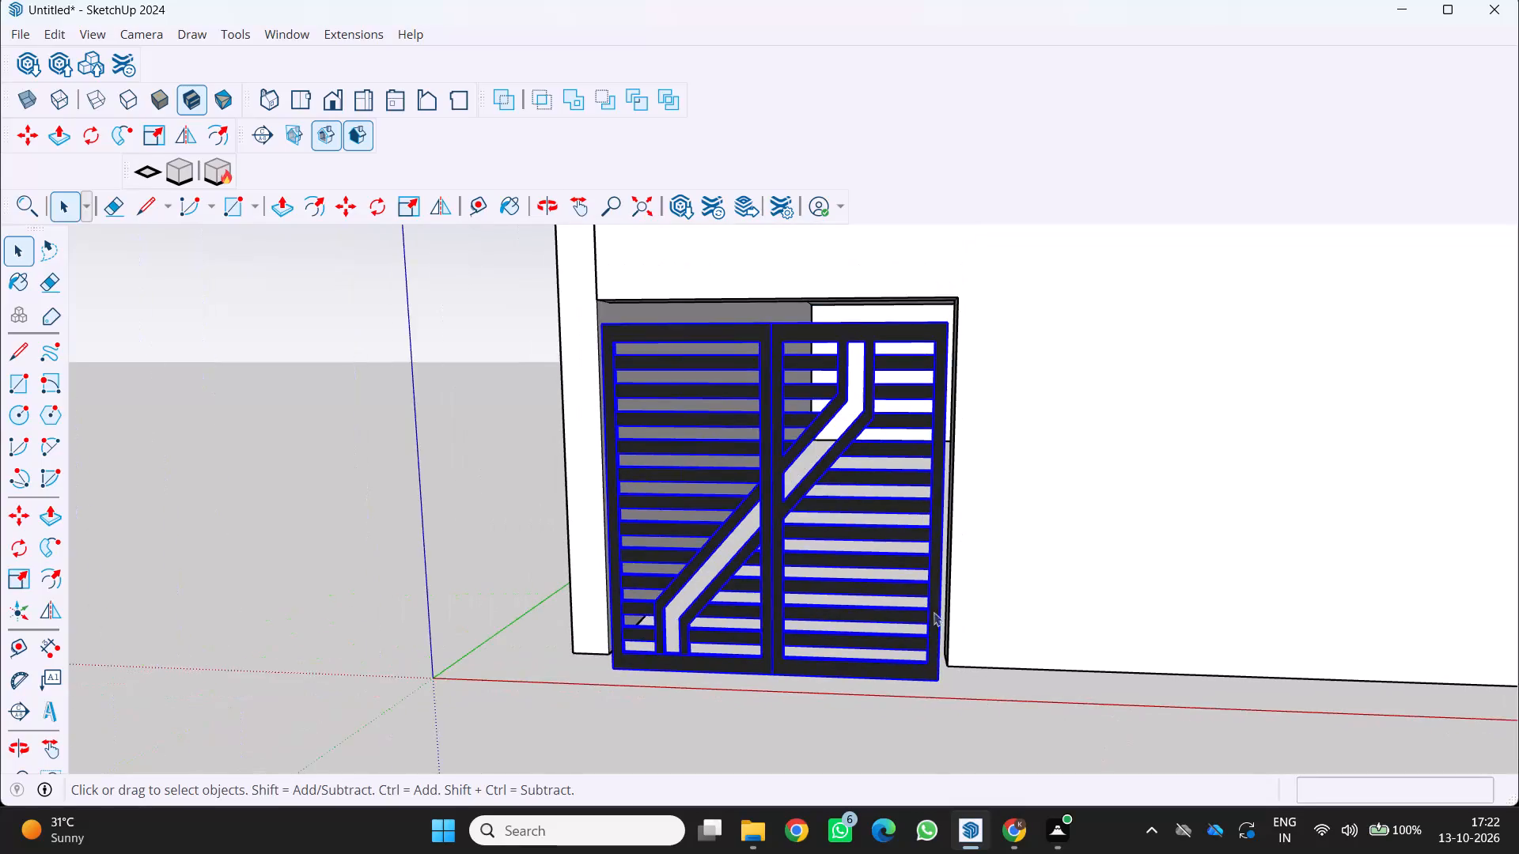
# Move the gate about 6 3/16" by its upper corner farthest from the end pillar onto the matching corner of the ground-floor opening.
pyautogui.scroll(3, 950, 361)
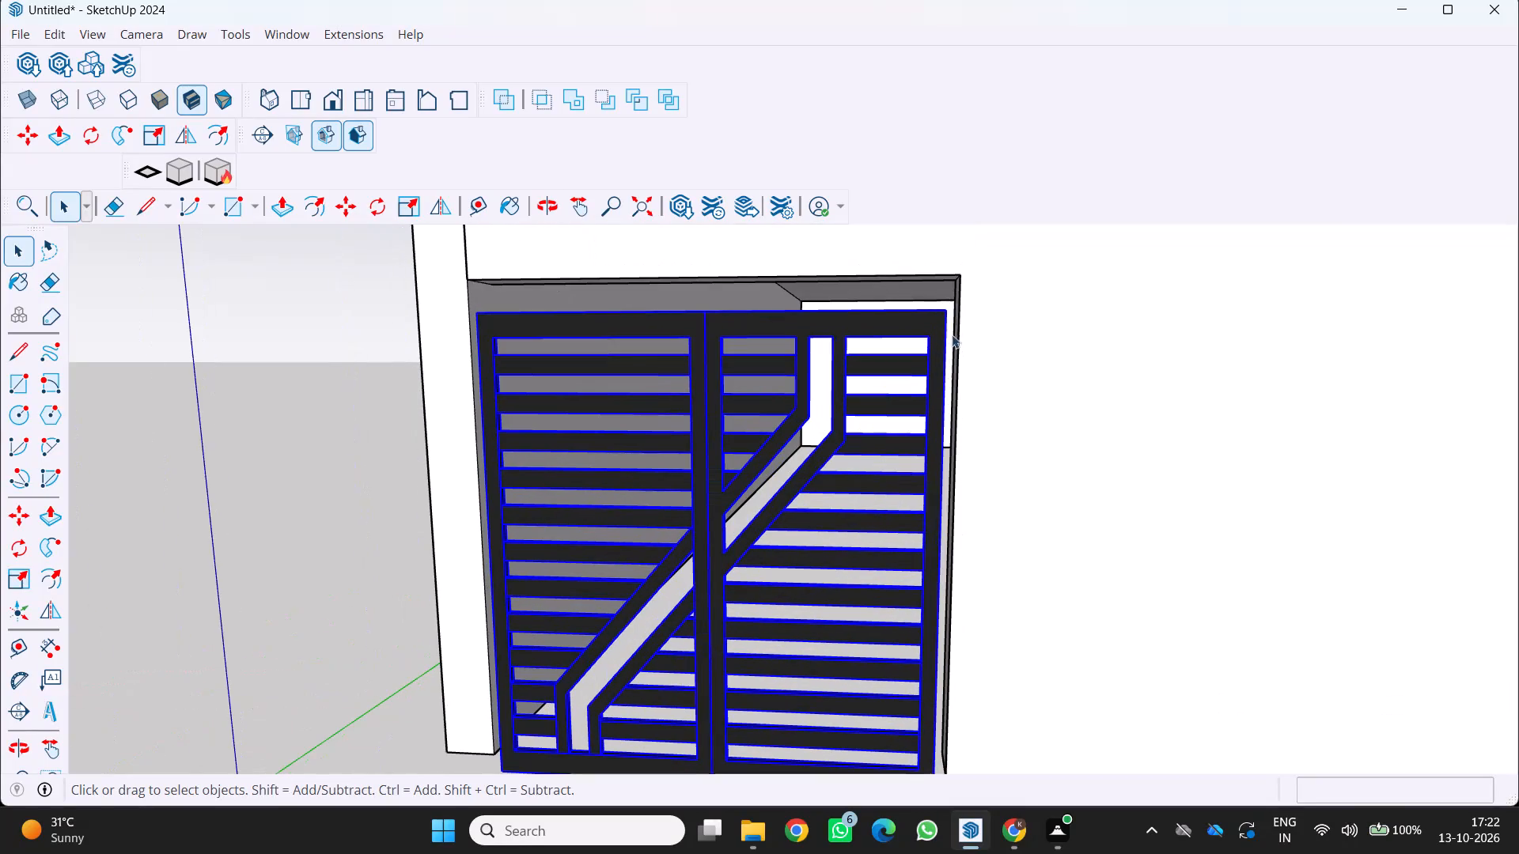
pyautogui.press('m')
pyautogui.scroll(2, 919, 322)
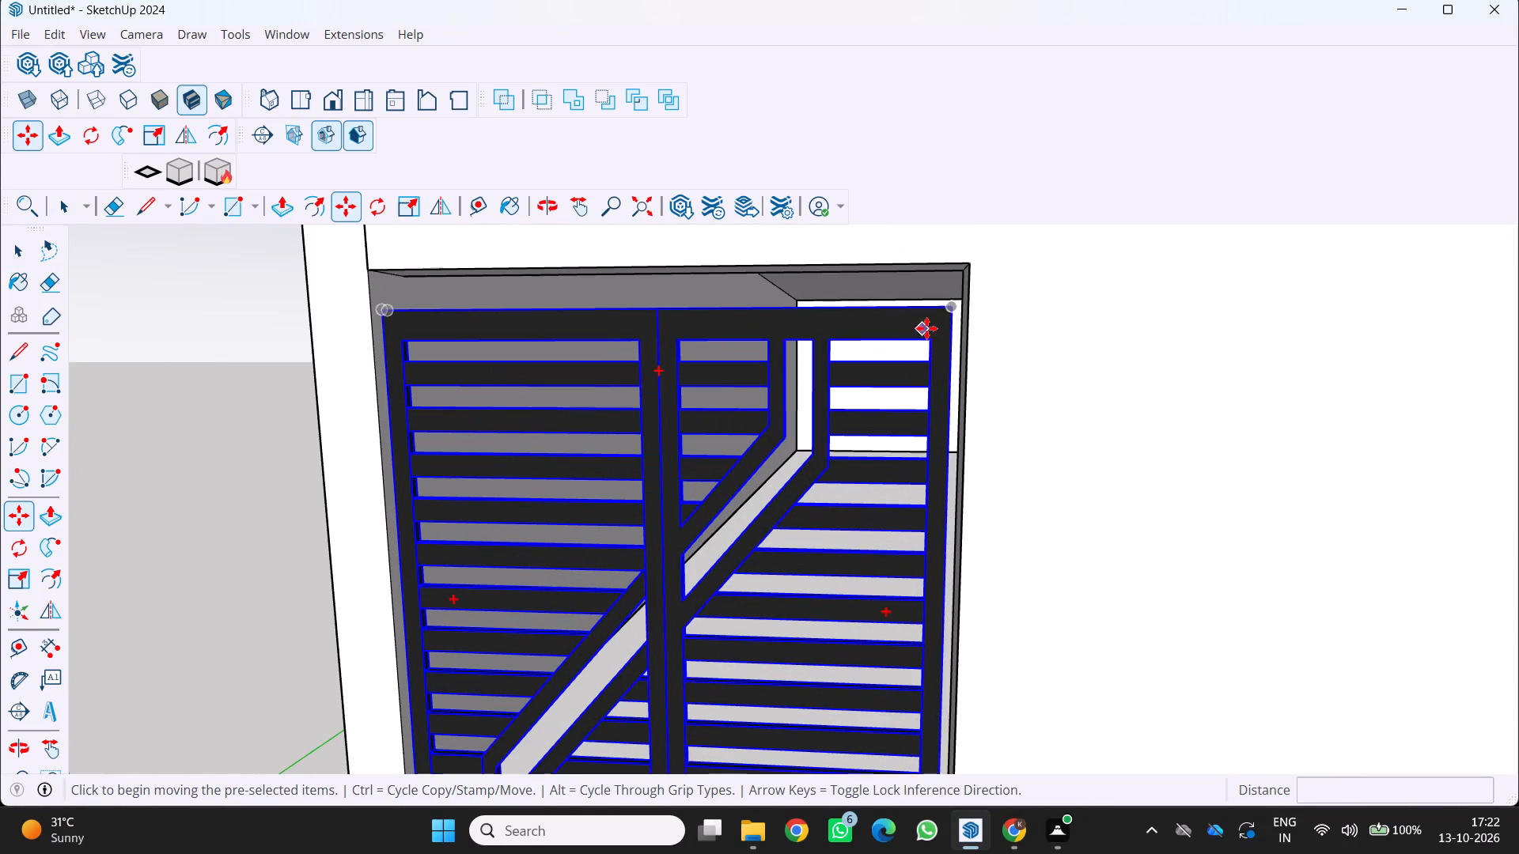
pyautogui.click(956, 305)
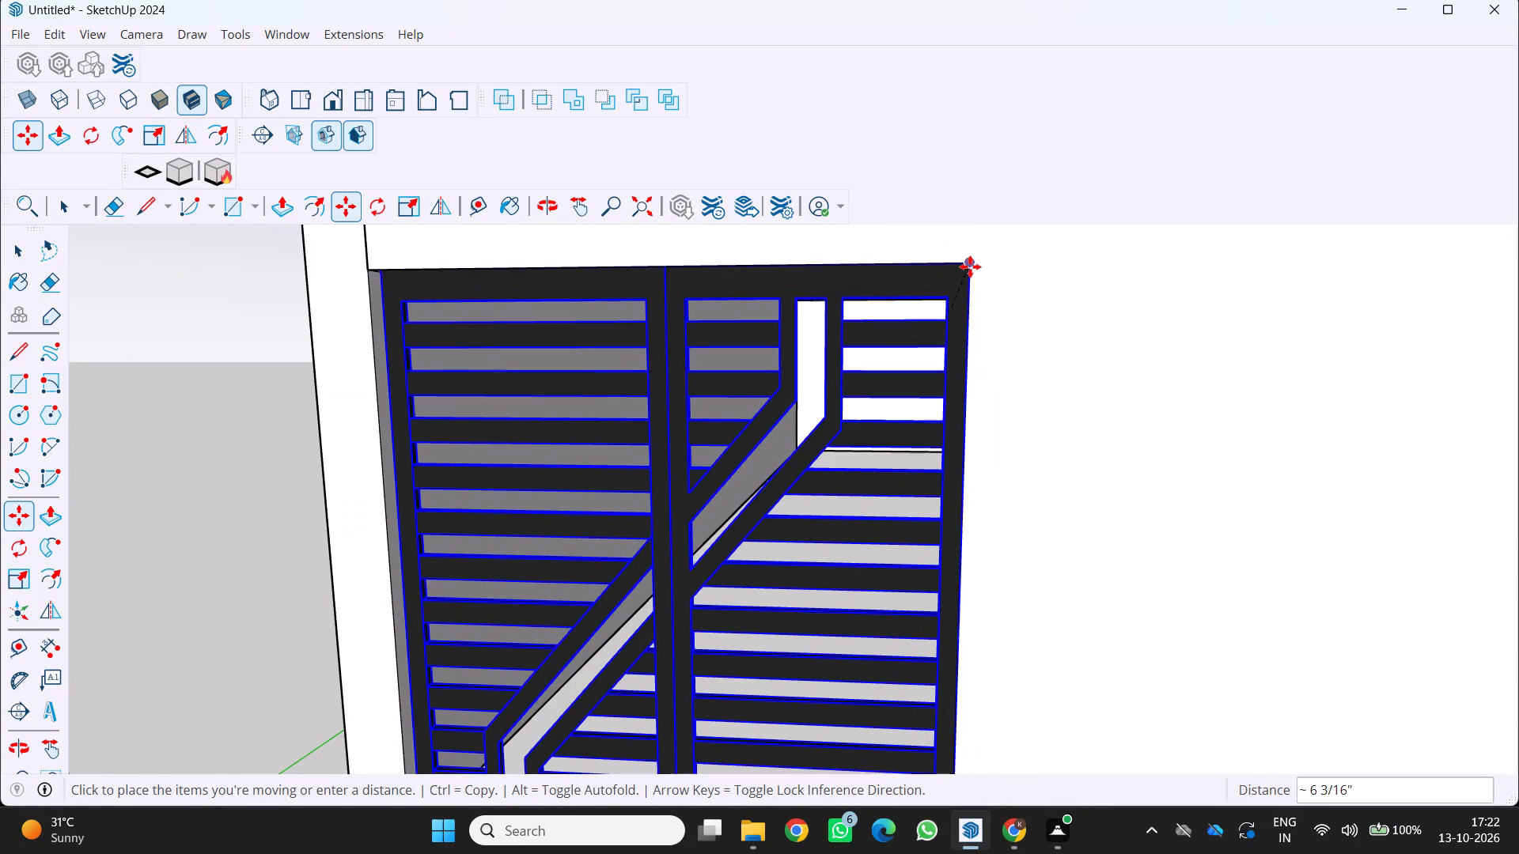
pyautogui.scroll(5, 970, 266)
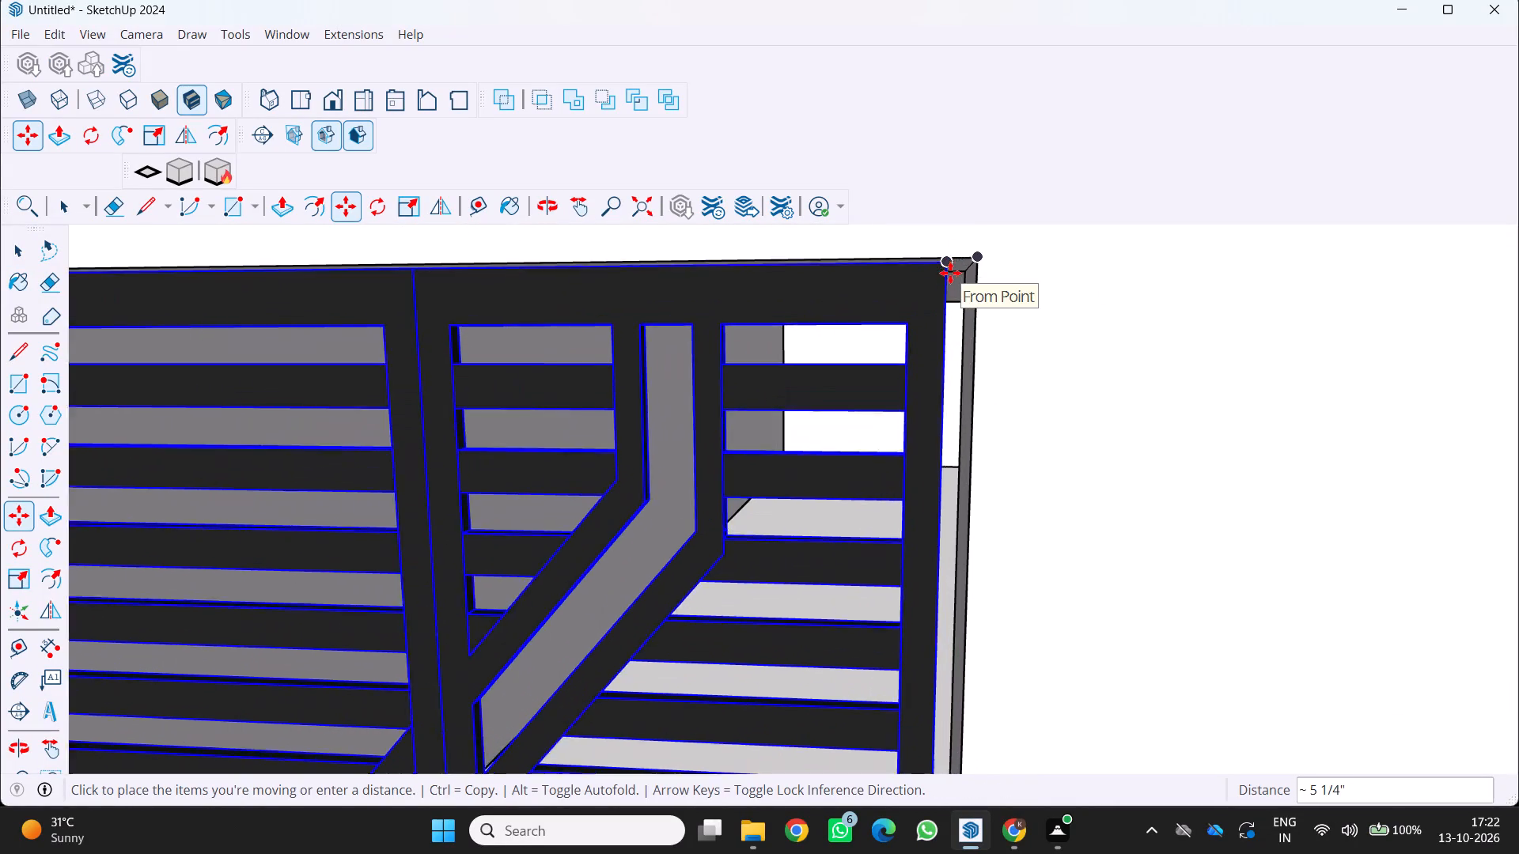
pyautogui.scroll(7, 950, 273)
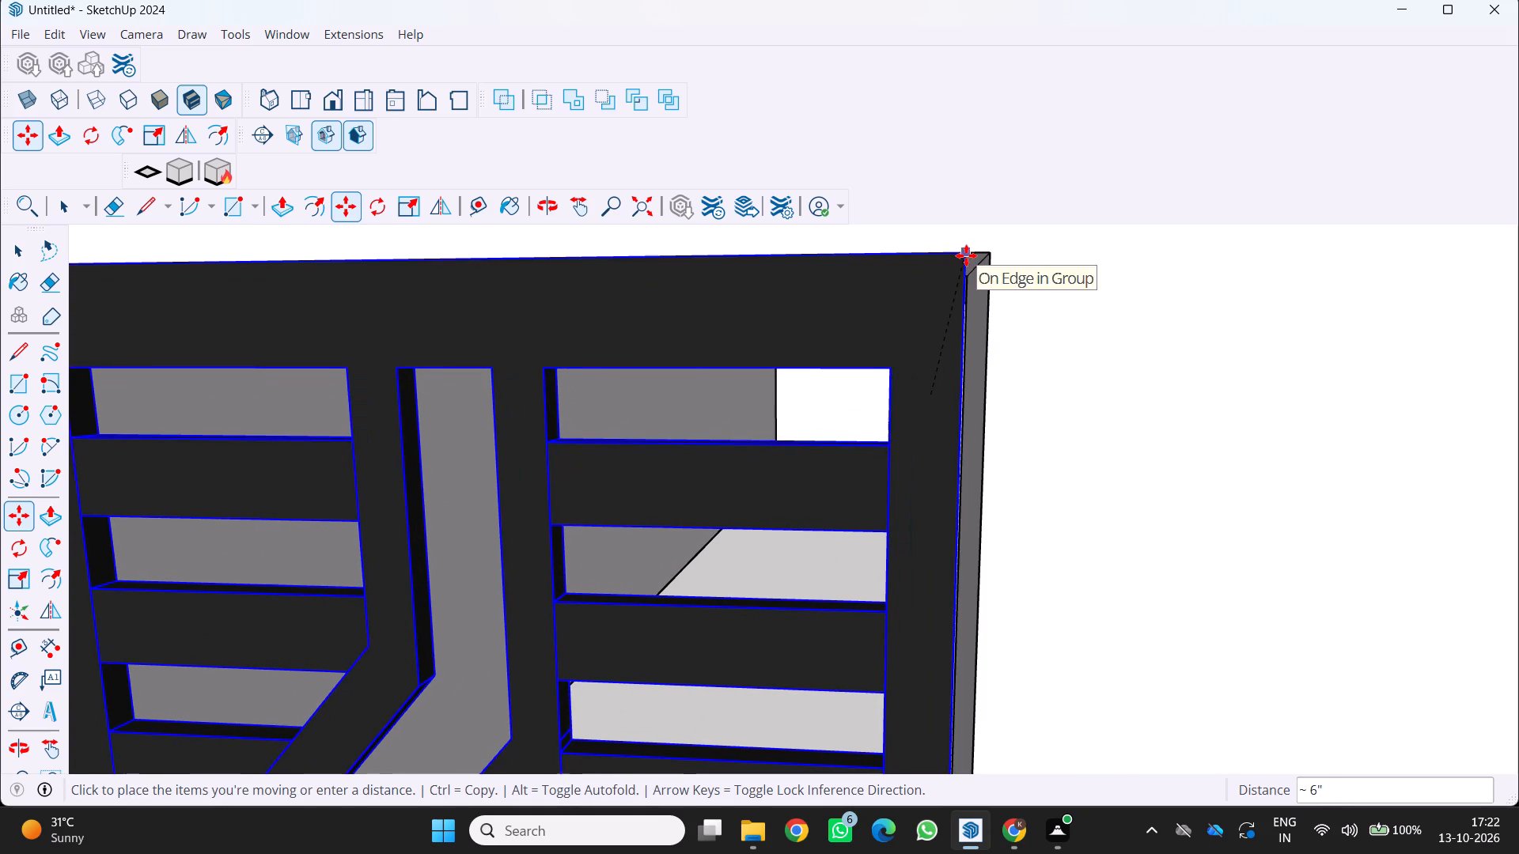
pyautogui.click(984, 253)
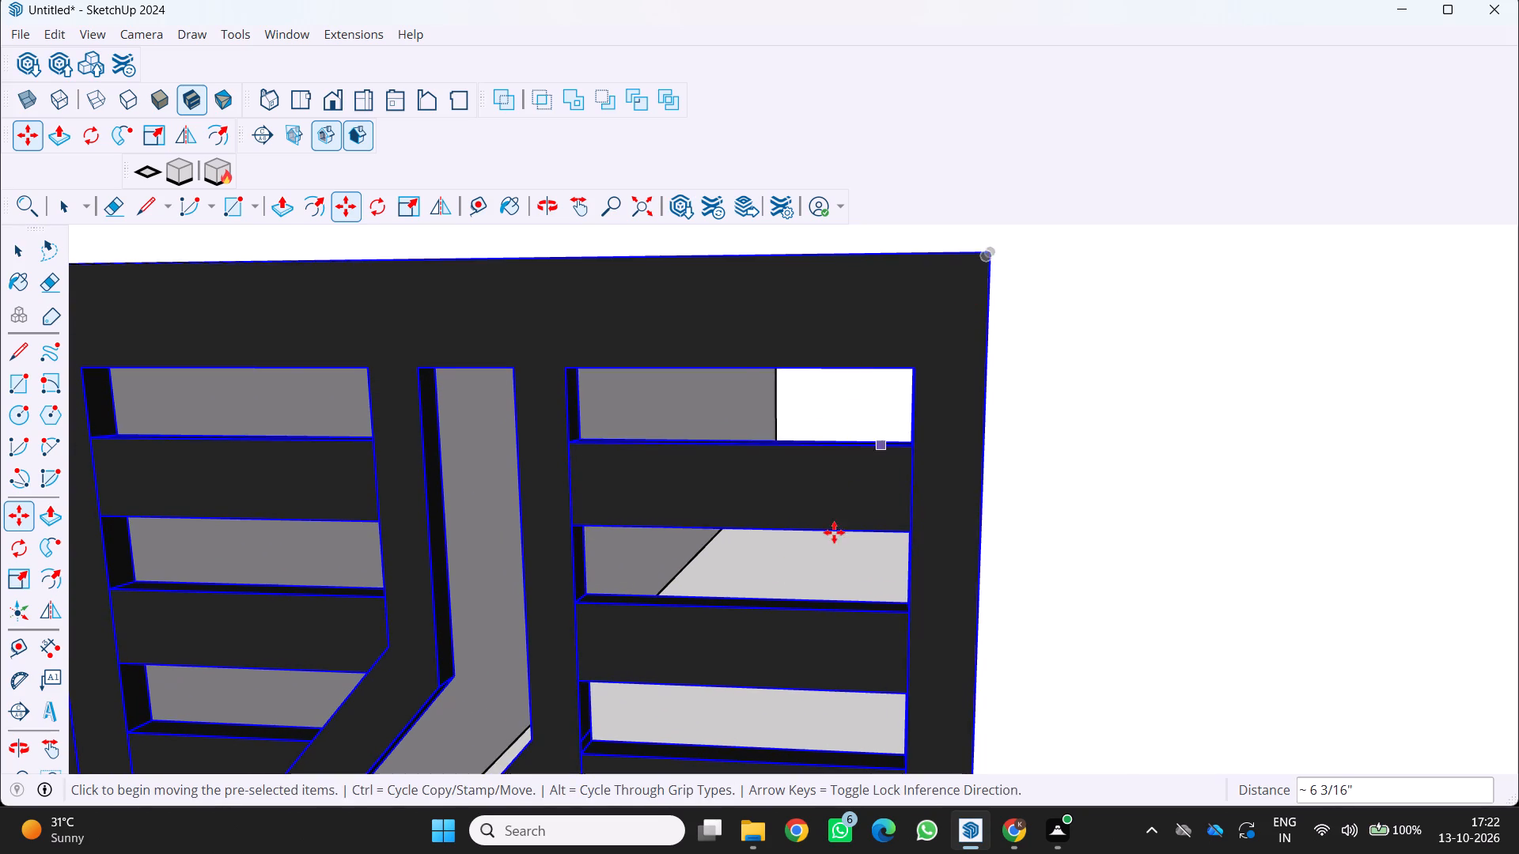
# Shift the gate about 15/16" sideways within the opening toward the end pillar.
pyautogui.scroll(-11, 782, 569)
pyautogui.moveTo(669, 675); pyautogui.dragTo(673, 725)
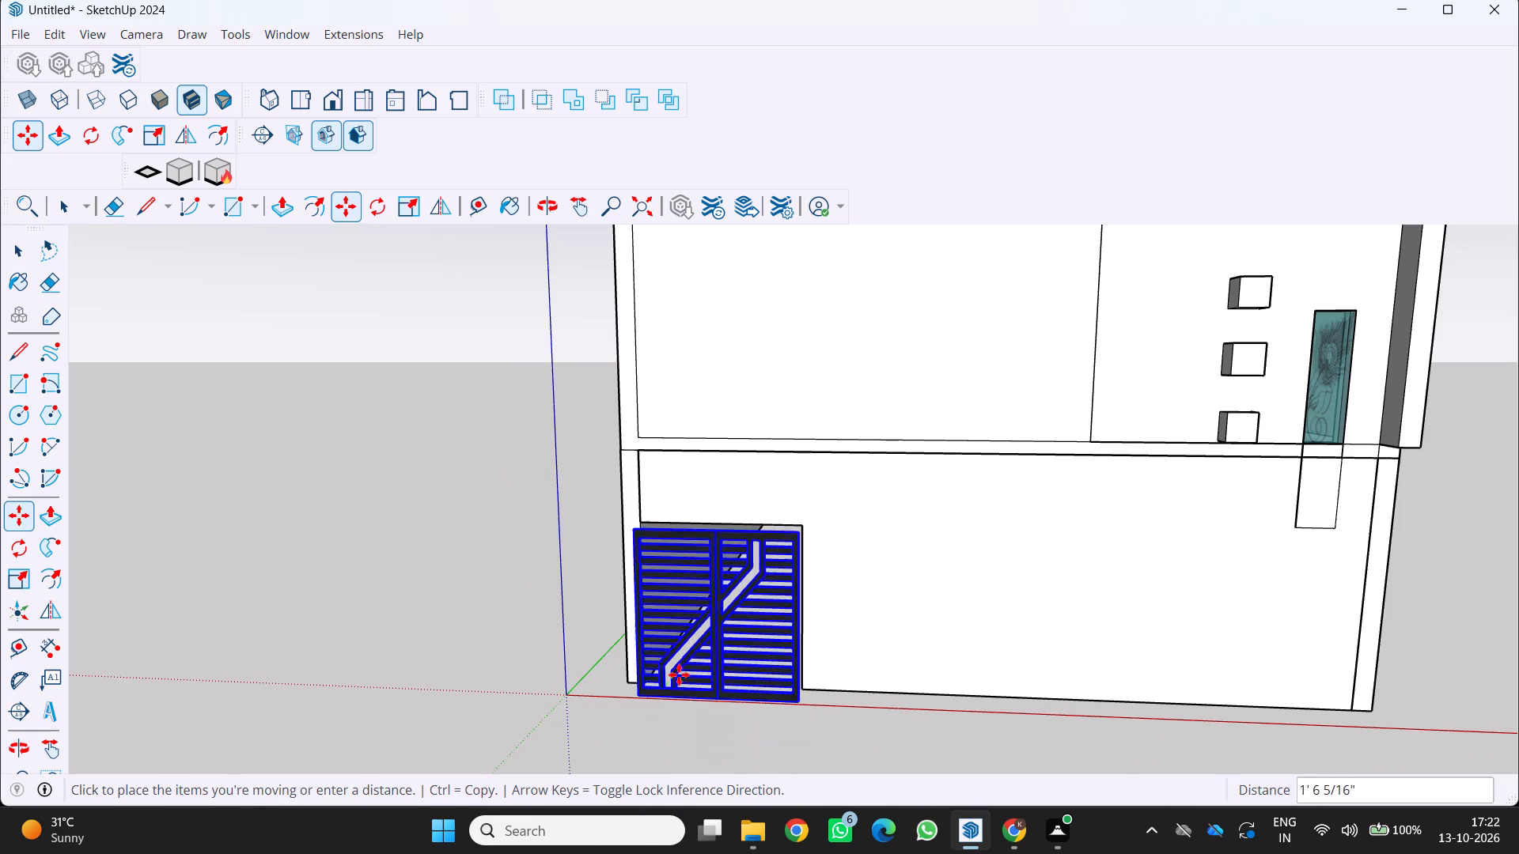
pyautogui.scroll(6, 671, 657)
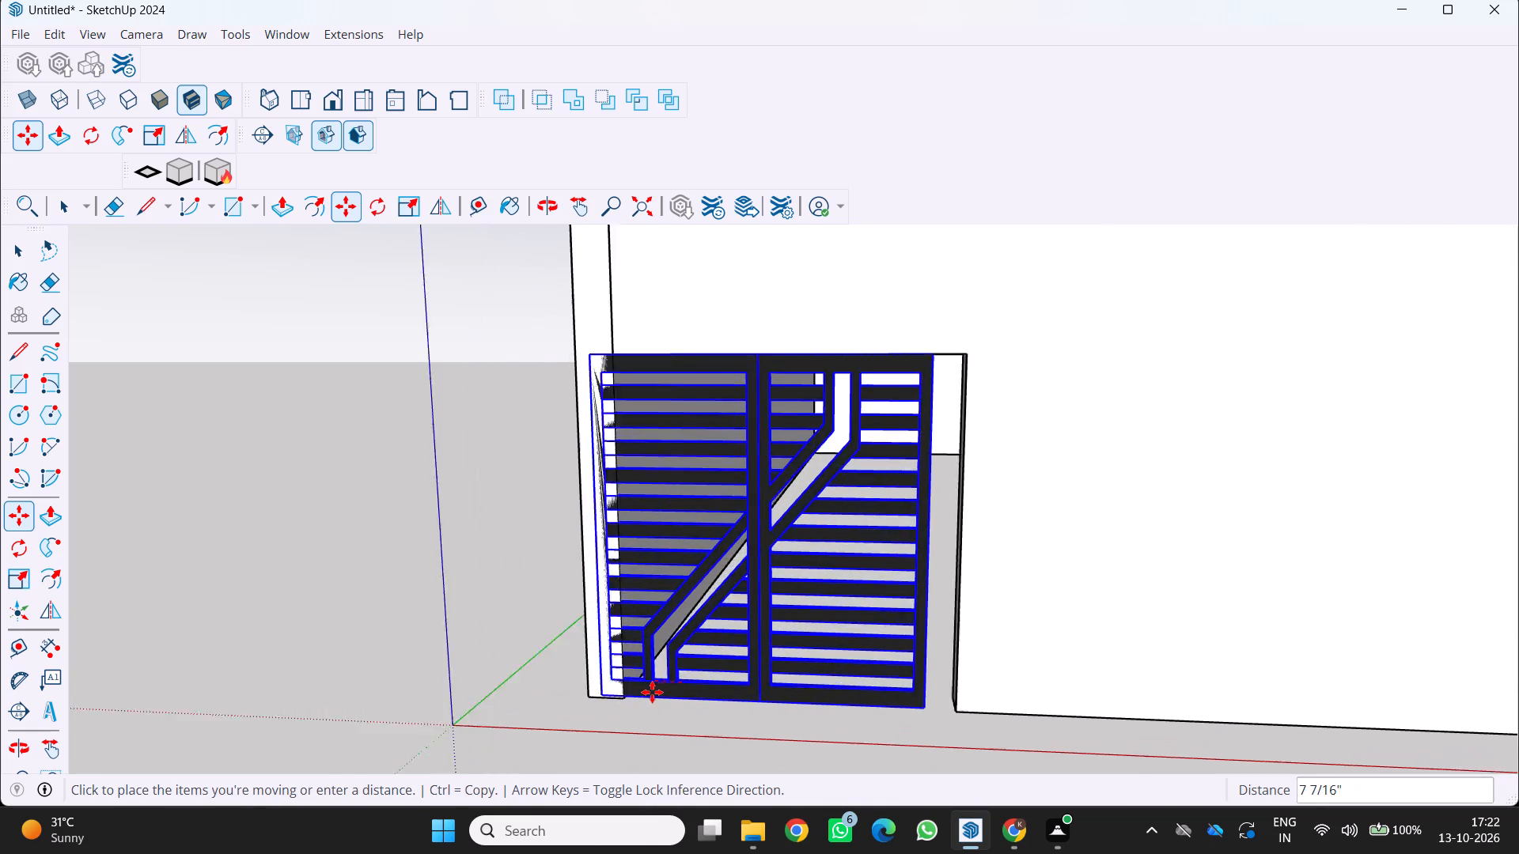
pyautogui.scroll(6, 652, 692)
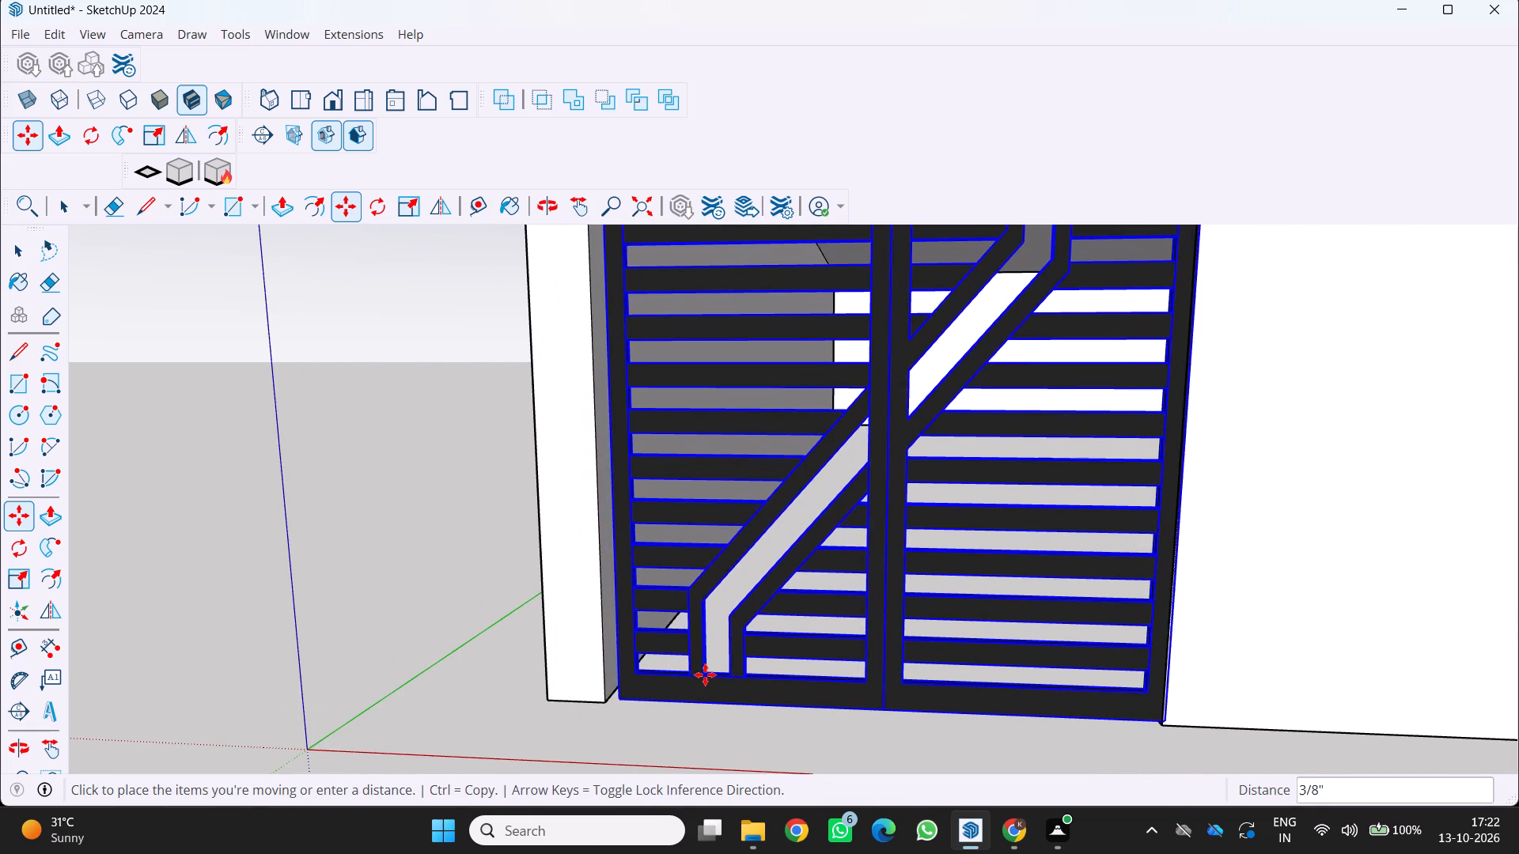
pyautogui.click(695, 671)
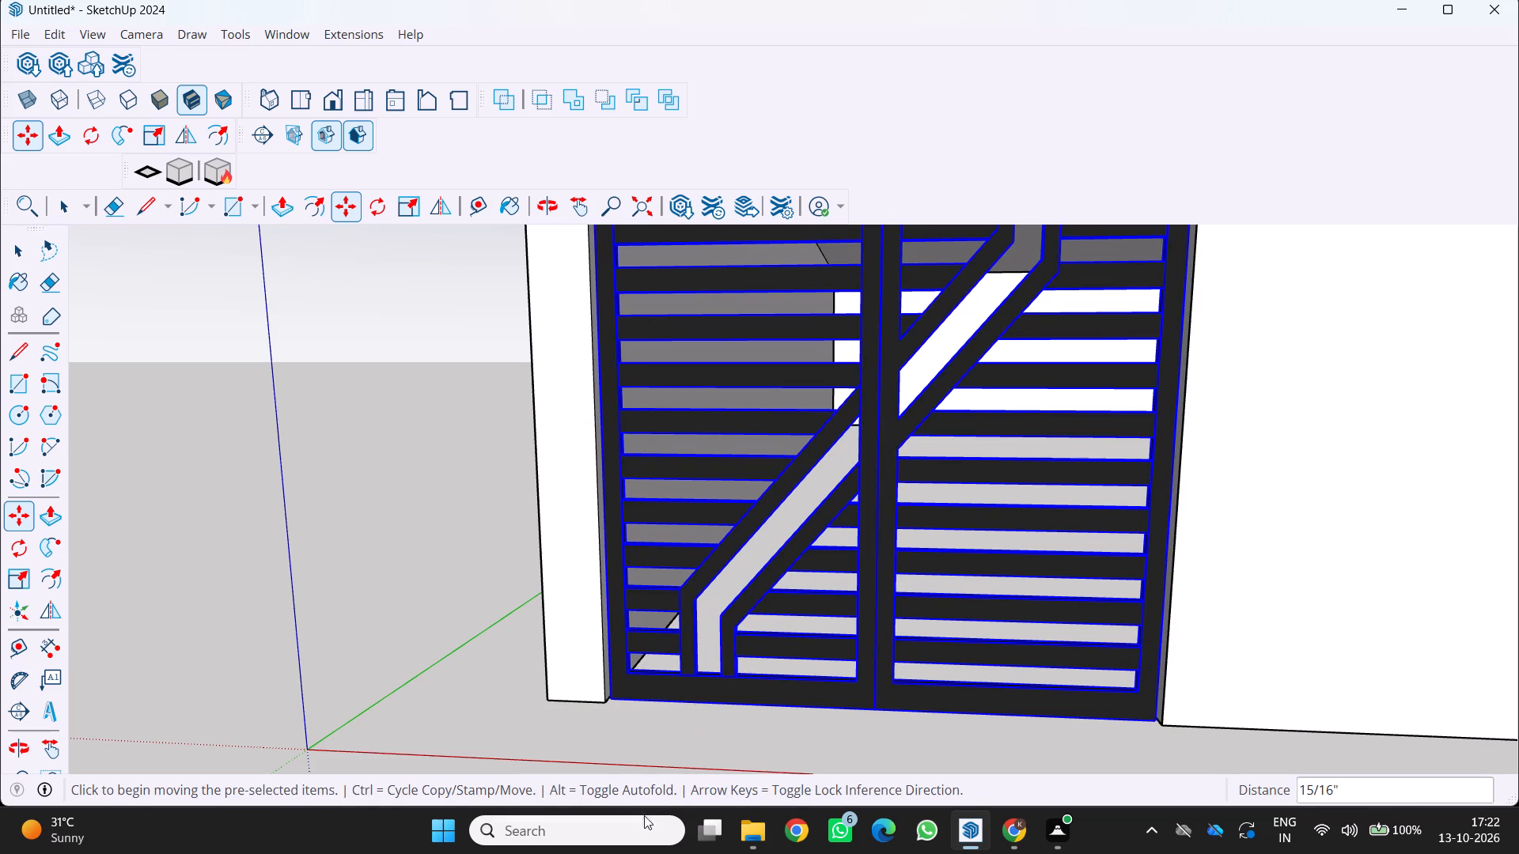
# Nudge the gate about 11/16" along the red axis so its side sits against the end pillar.
pyautogui.press('n')
pyautogui.press('n')
pyautogui.press('n')
pyautogui.scroll(-4, 551, 755)
pyautogui.press('n')
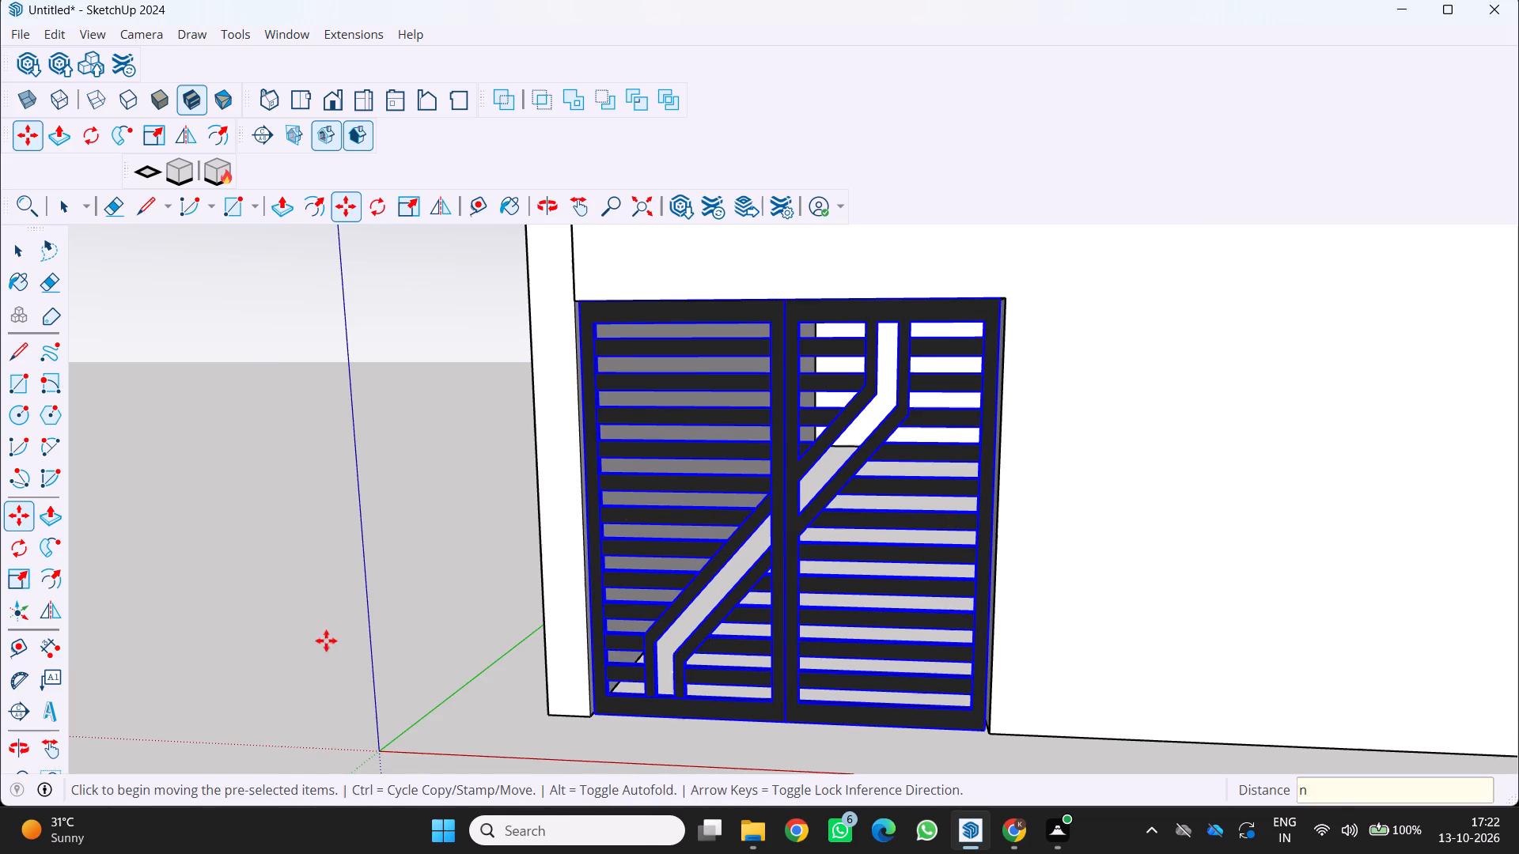
pyautogui.click(272, 640)
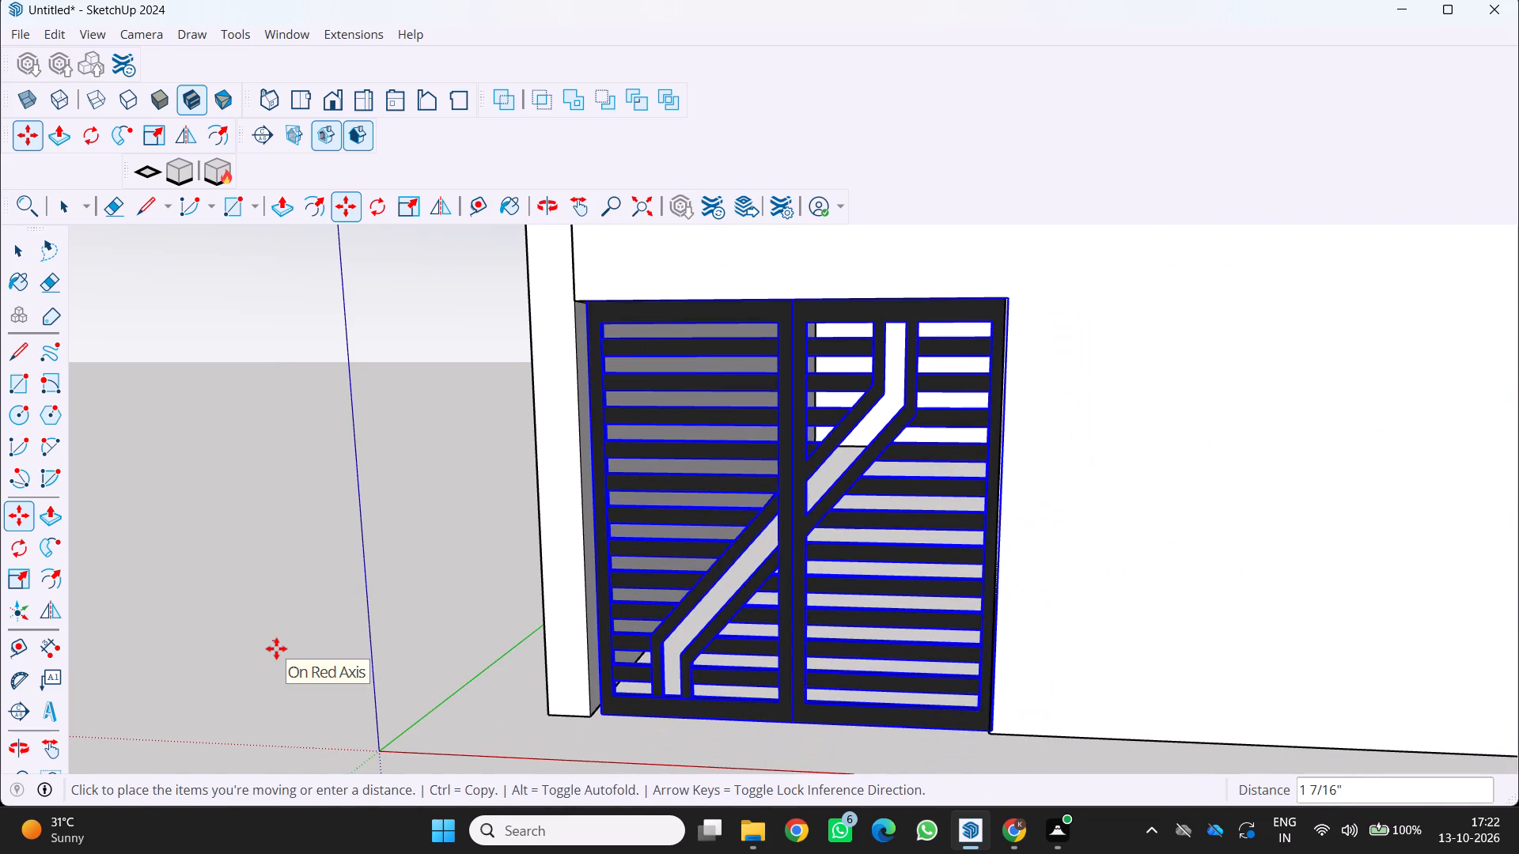
pyautogui.scroll(3, 276, 648)
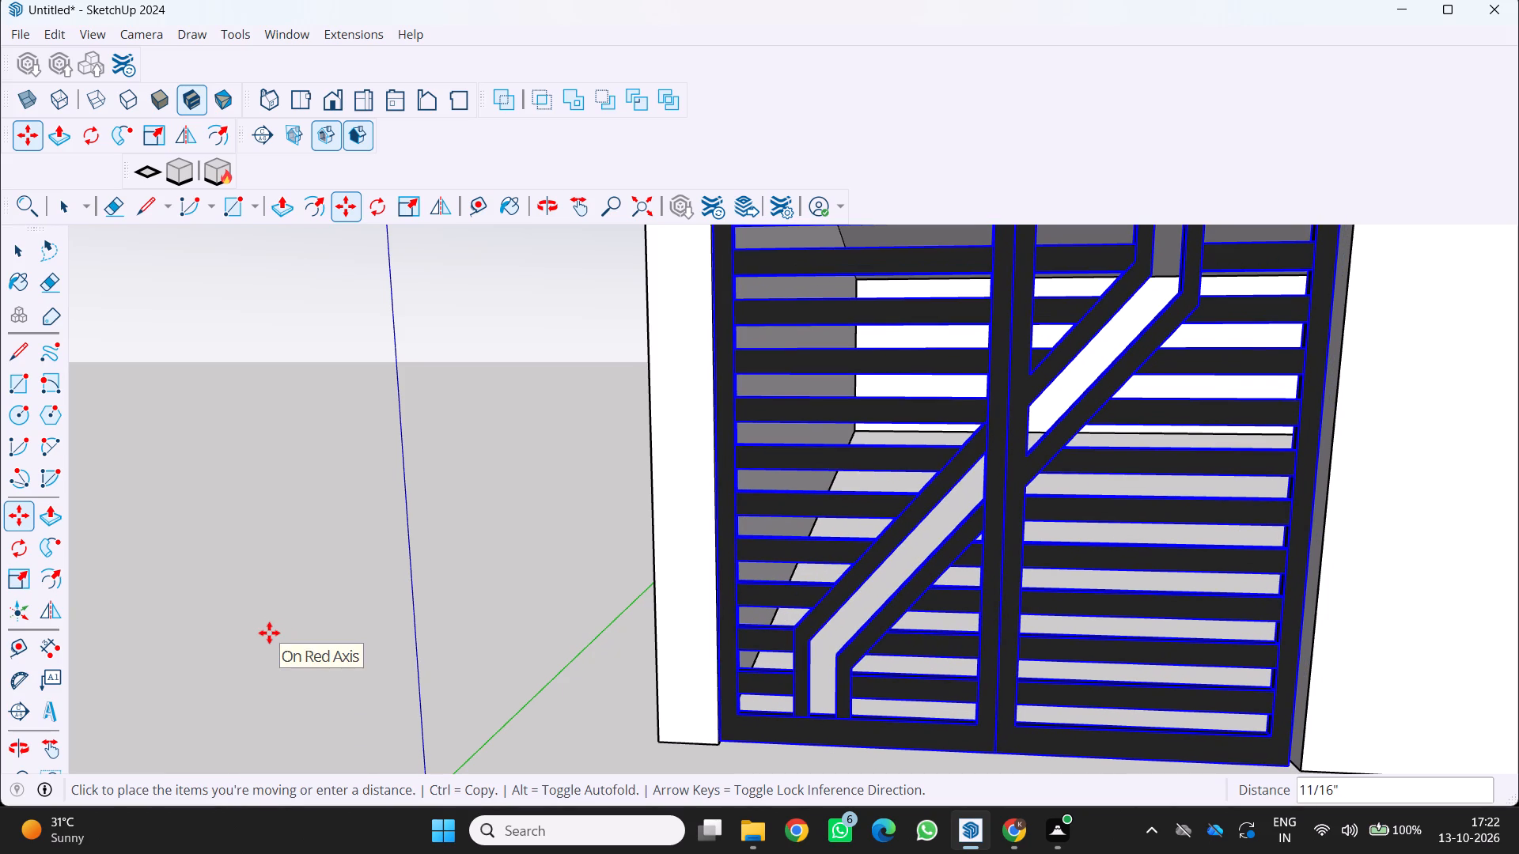
pyautogui.click(269, 633)
pyautogui.press('space')
pyautogui.press('space')
pyautogui.scroll(-5, 267, 669)
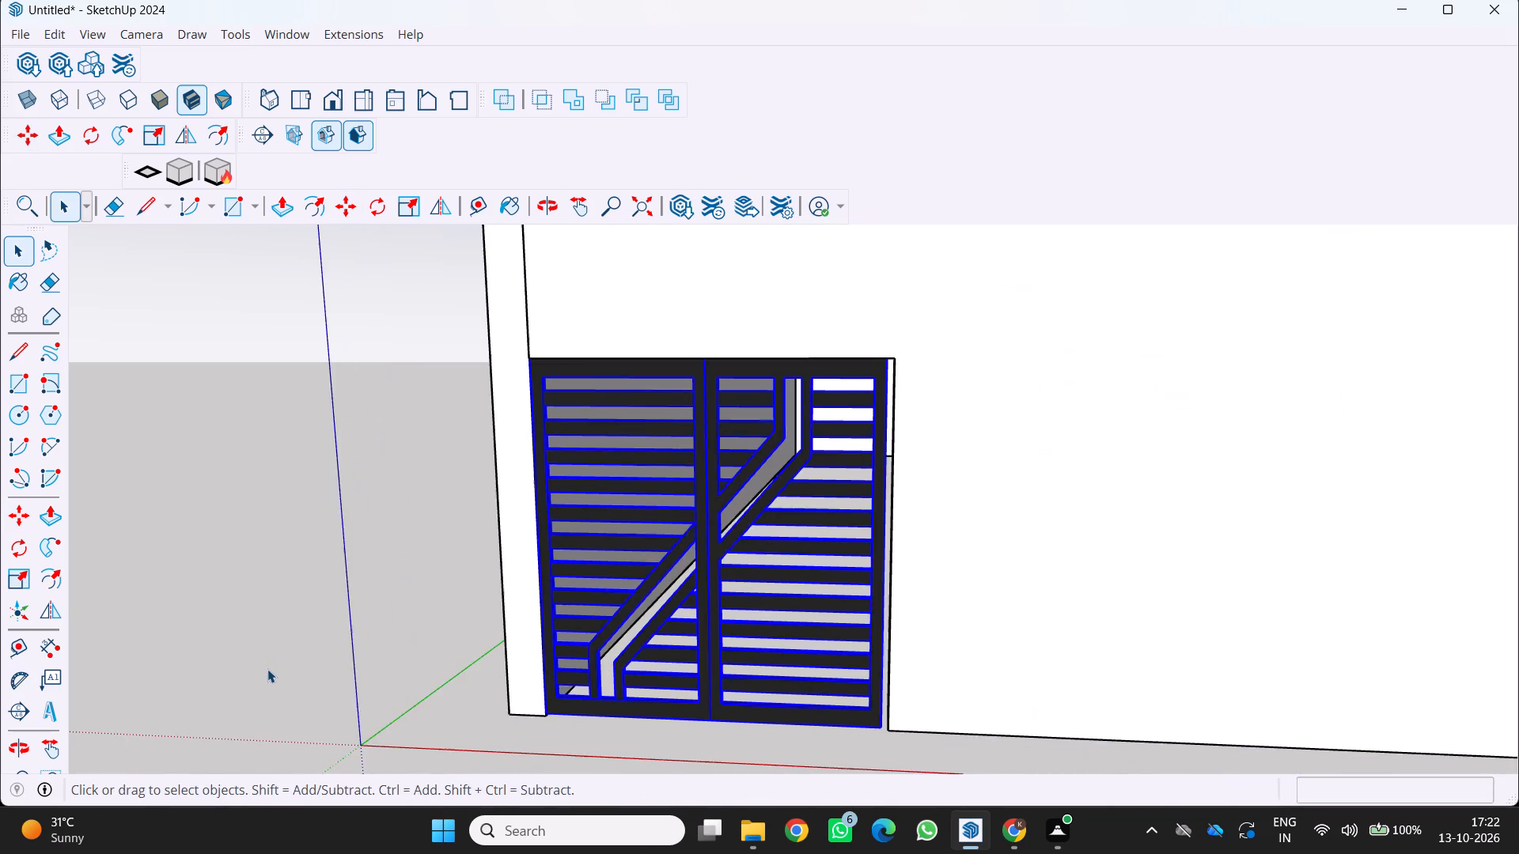
# Scale the gate from its side edge farthest from the end pillar so it spans the opening's full width.
pyautogui.scroll(7, 960, 774)
pyautogui.scroll(-3, 907, 589)
pyautogui.scroll(-2, 714, 457)
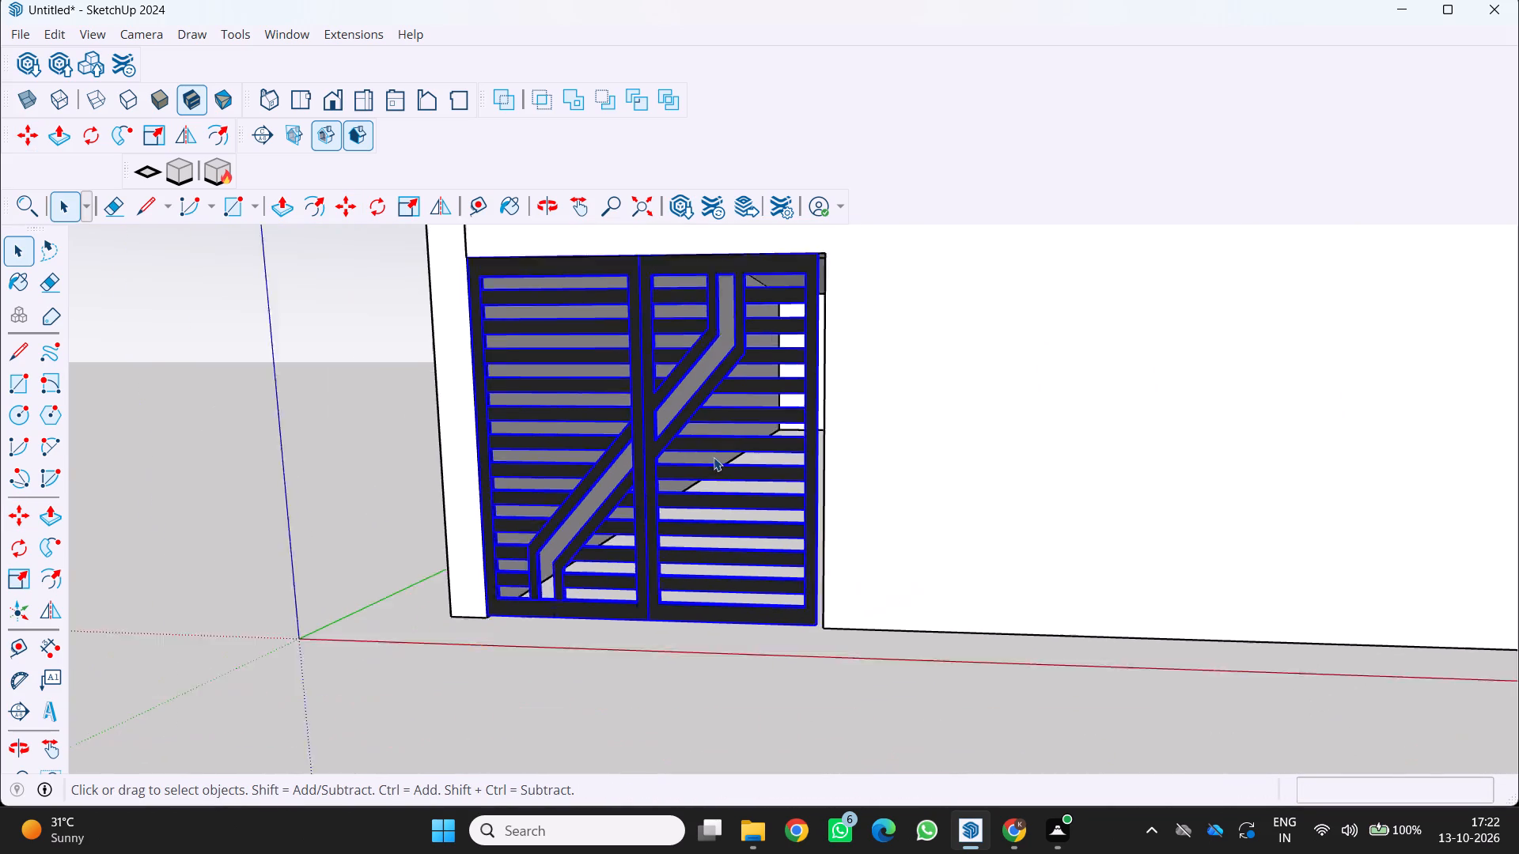
pyautogui.scroll(-1, 714, 457)
pyautogui.scroll(8, 580, 293)
pyautogui.scroll(3, 403, 853)
pyautogui.scroll(4, 1026, 728)
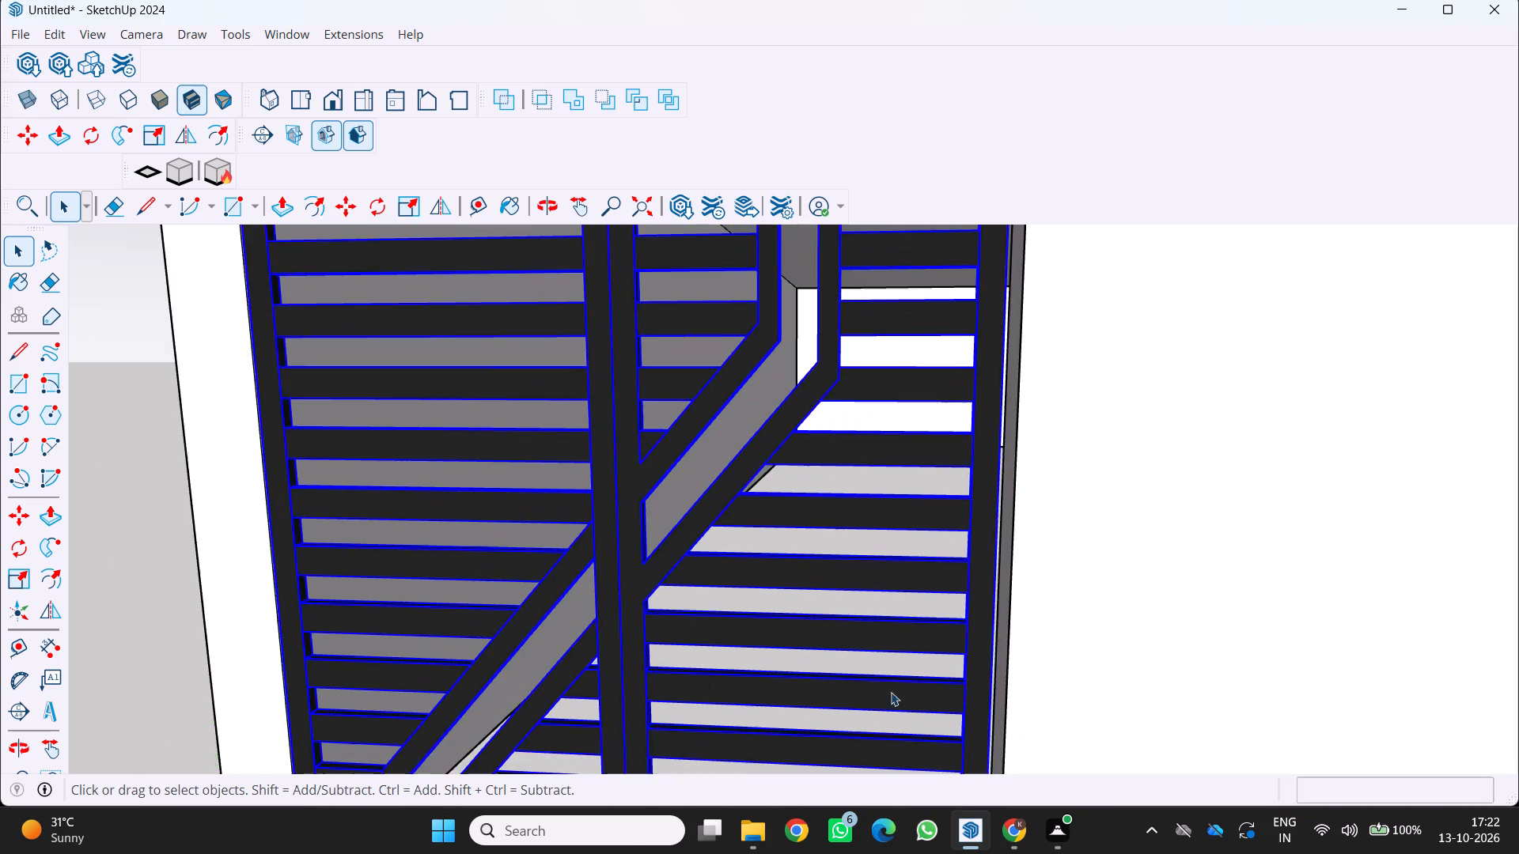
pyautogui.scroll(4, 794, 688)
pyautogui.scroll(-6, 793, 678)
pyautogui.scroll(-6, 848, 560)
pyautogui.scroll(3, 964, 638)
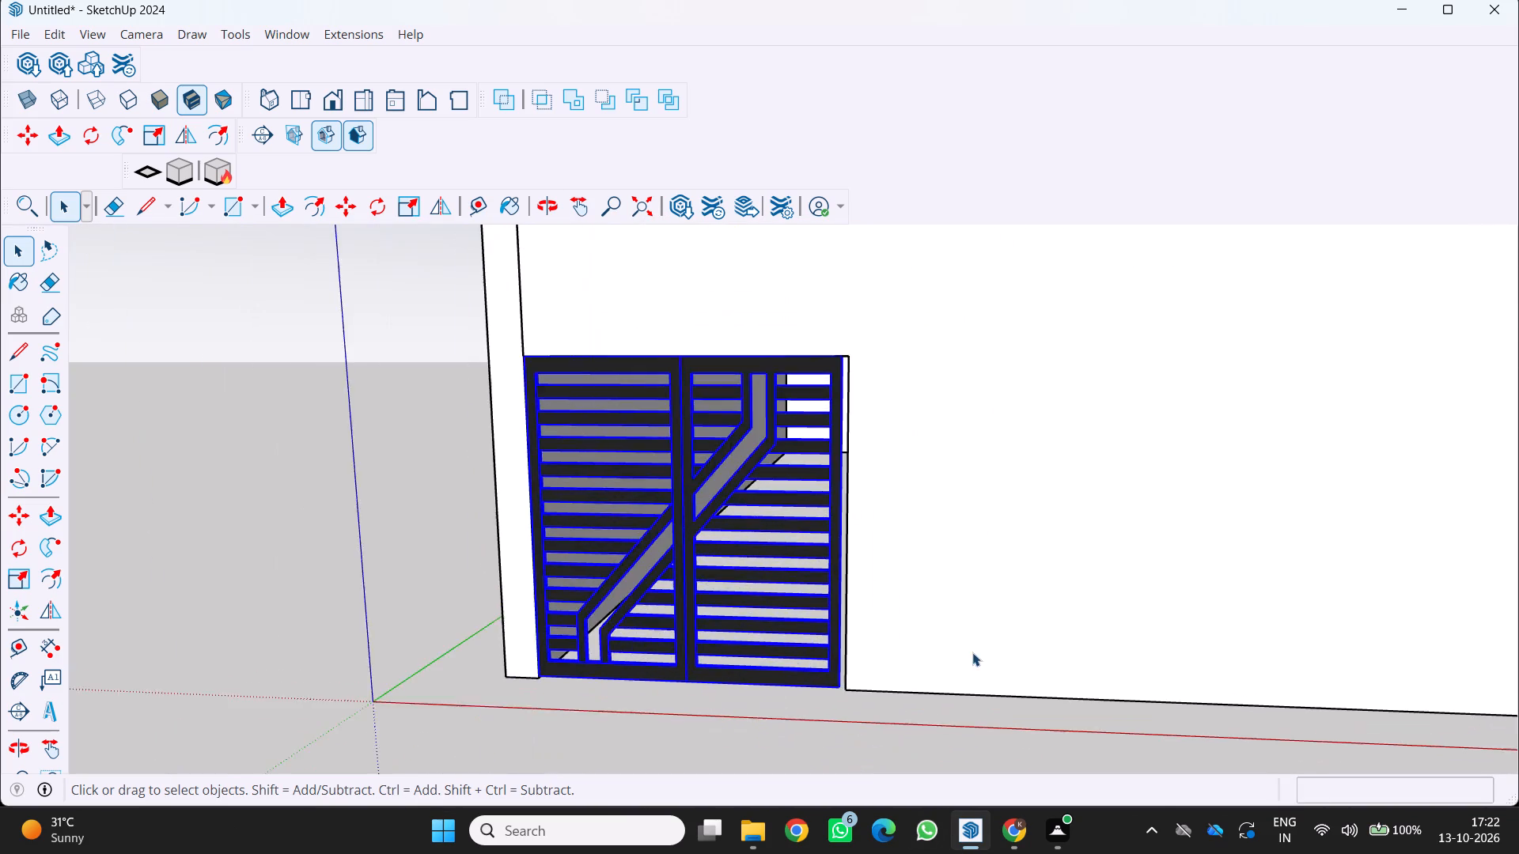
pyautogui.scroll(9, 972, 652)
pyautogui.press('s')
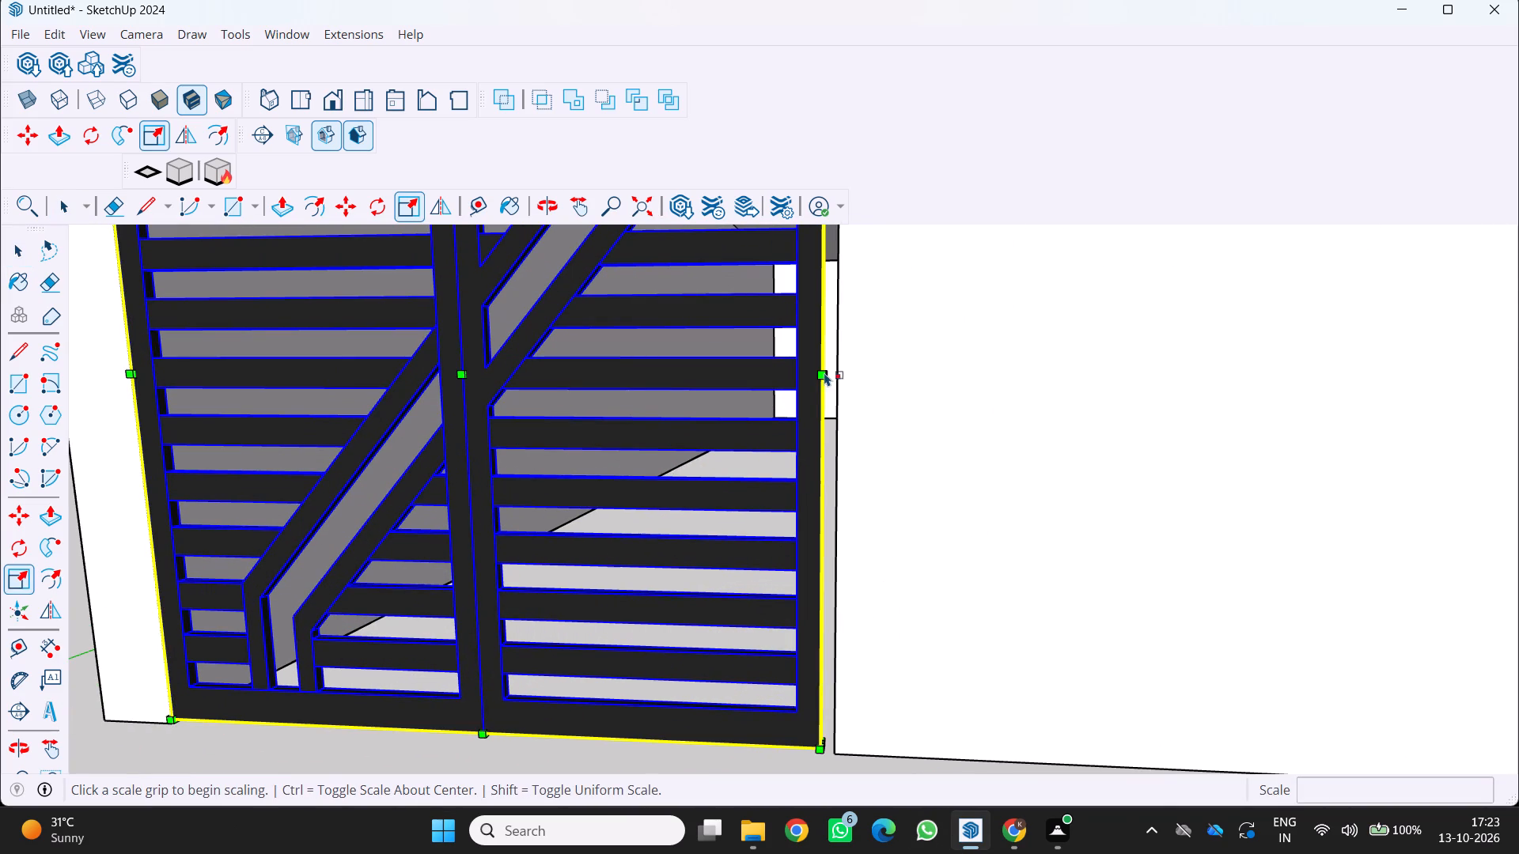
pyautogui.click(828, 376)
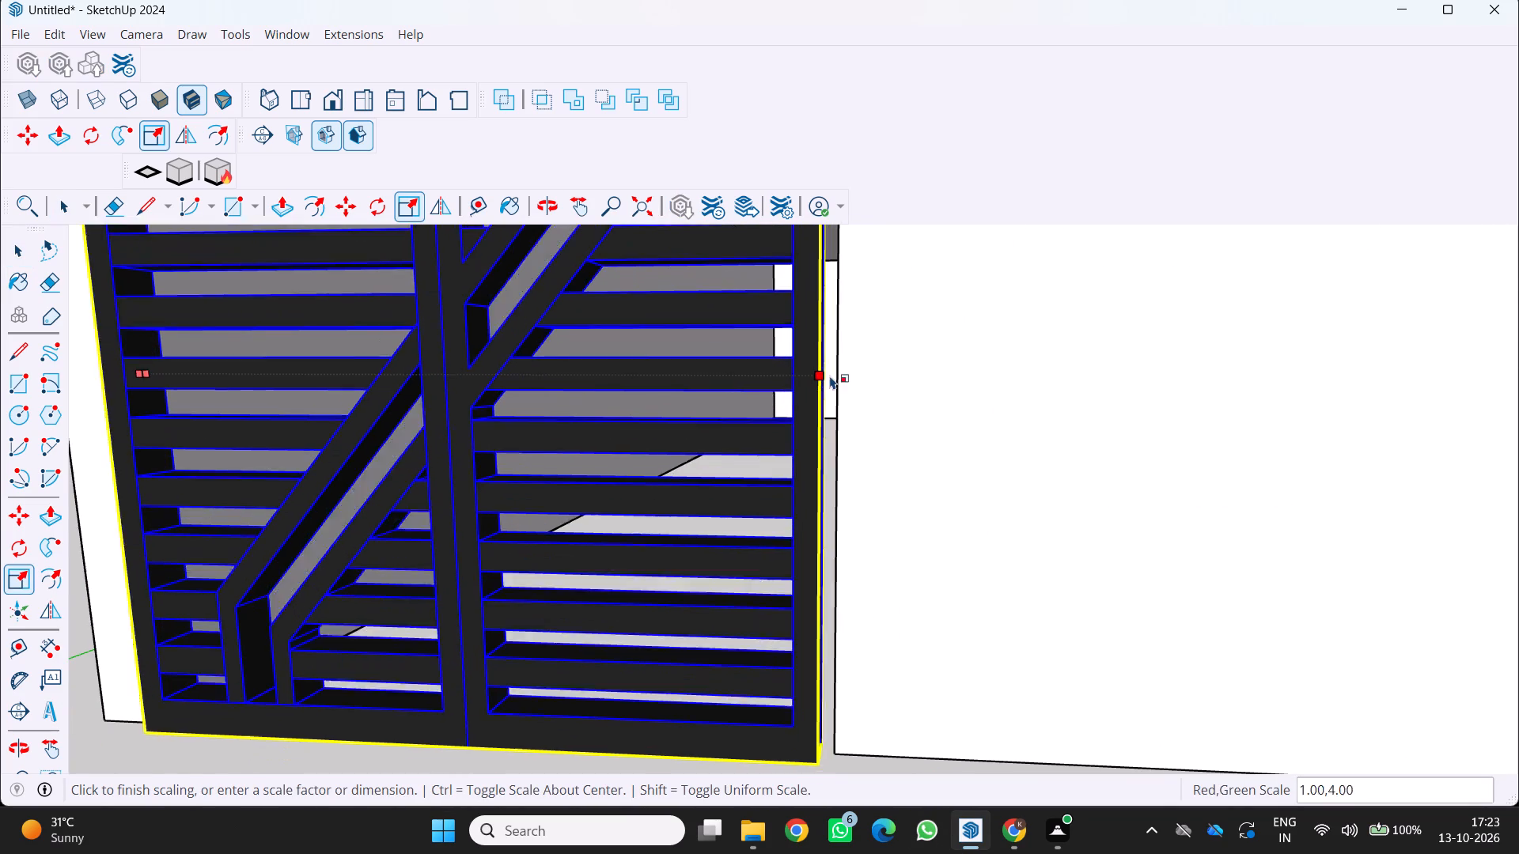
pyautogui.click(833, 373)
pyautogui.press('space')
pyautogui.scroll(-5, 441, 550)
pyautogui.press('space')
pyautogui.press('space')
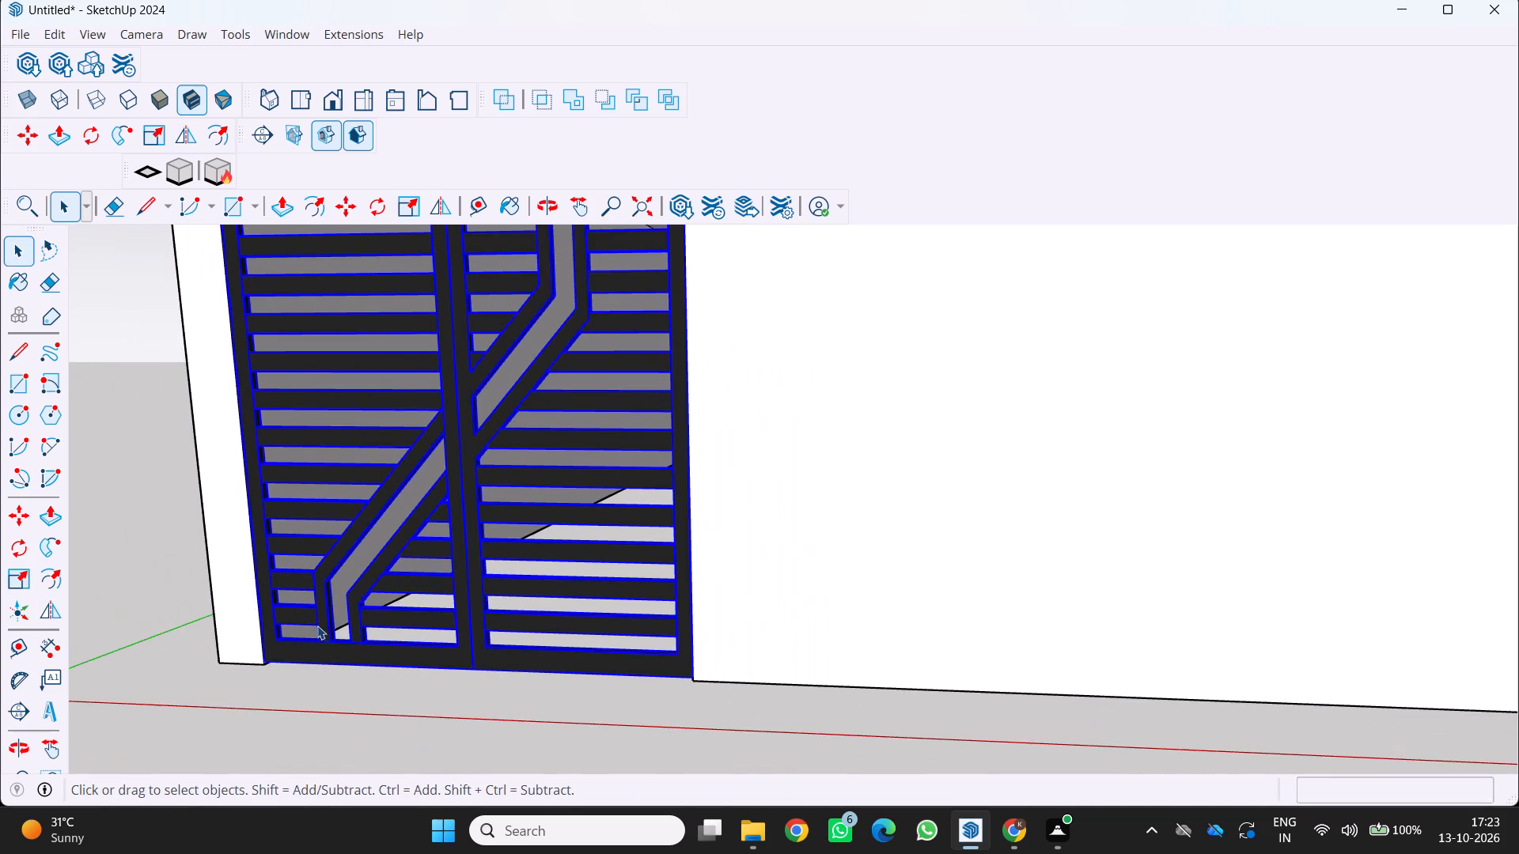
# Deselect the gate and check from several angles how it sits in the ground-floor opening of the house front.
pyautogui.scroll(-5, 311, 629)
pyautogui.moveTo(373, 598); pyautogui.dragTo(548, 667, button='middle')
pyautogui.scroll(-3, 548, 667)
pyautogui.scroll(-5, 944, 556)
pyautogui.moveTo(942, 557); pyautogui.dragTo(872, 567, button='middle')
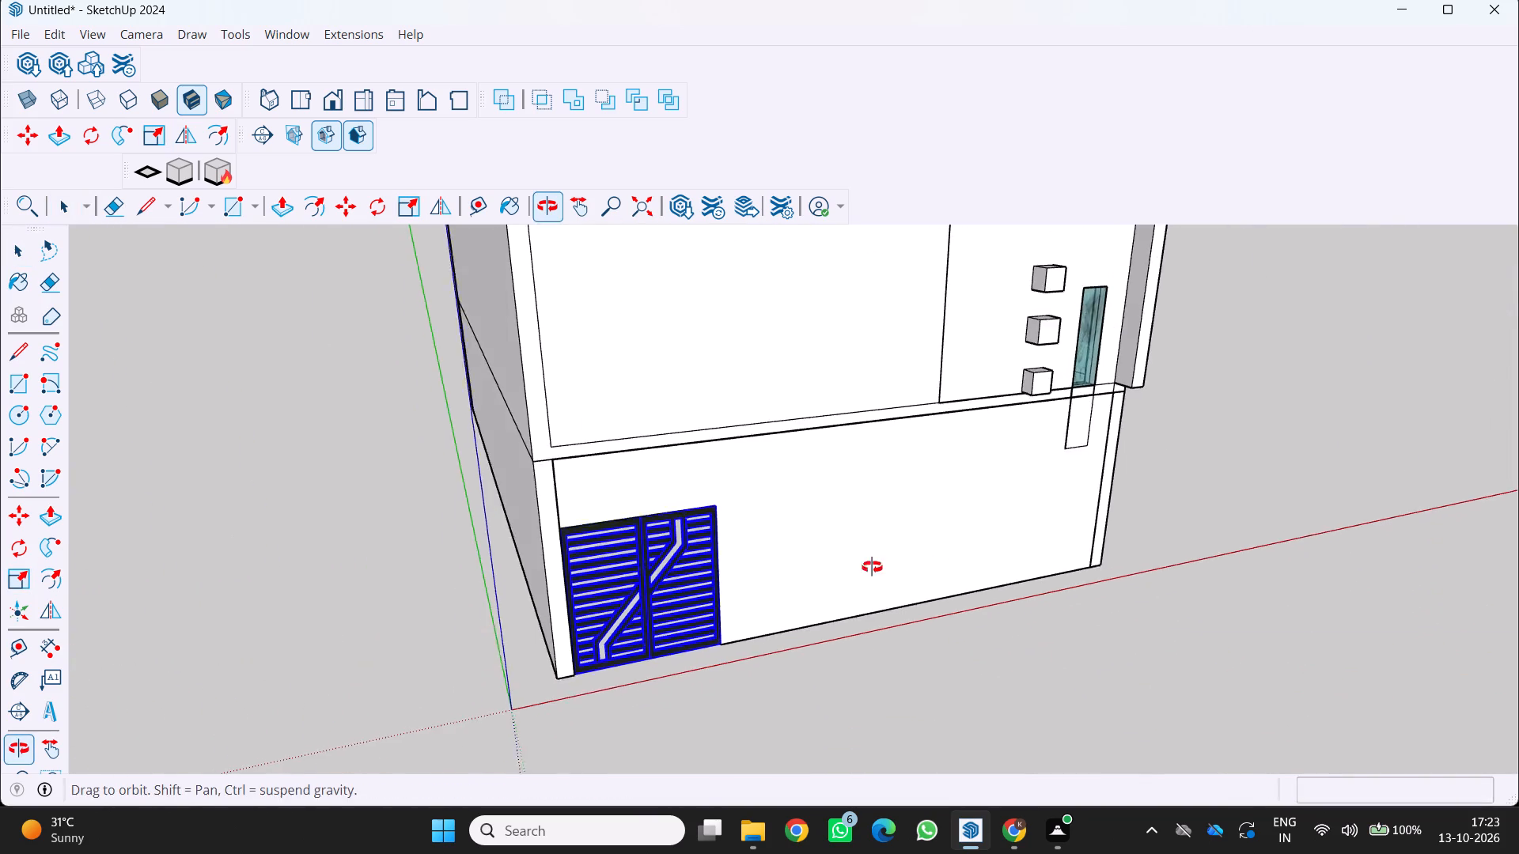
pyautogui.moveTo(872, 567); pyautogui.dragTo(574, 511, button='middle')
pyautogui.press('space')
pyautogui.click(259, 697)
pyautogui.moveTo(639, 663); pyautogui.dragTo(876, 750, button='middle')
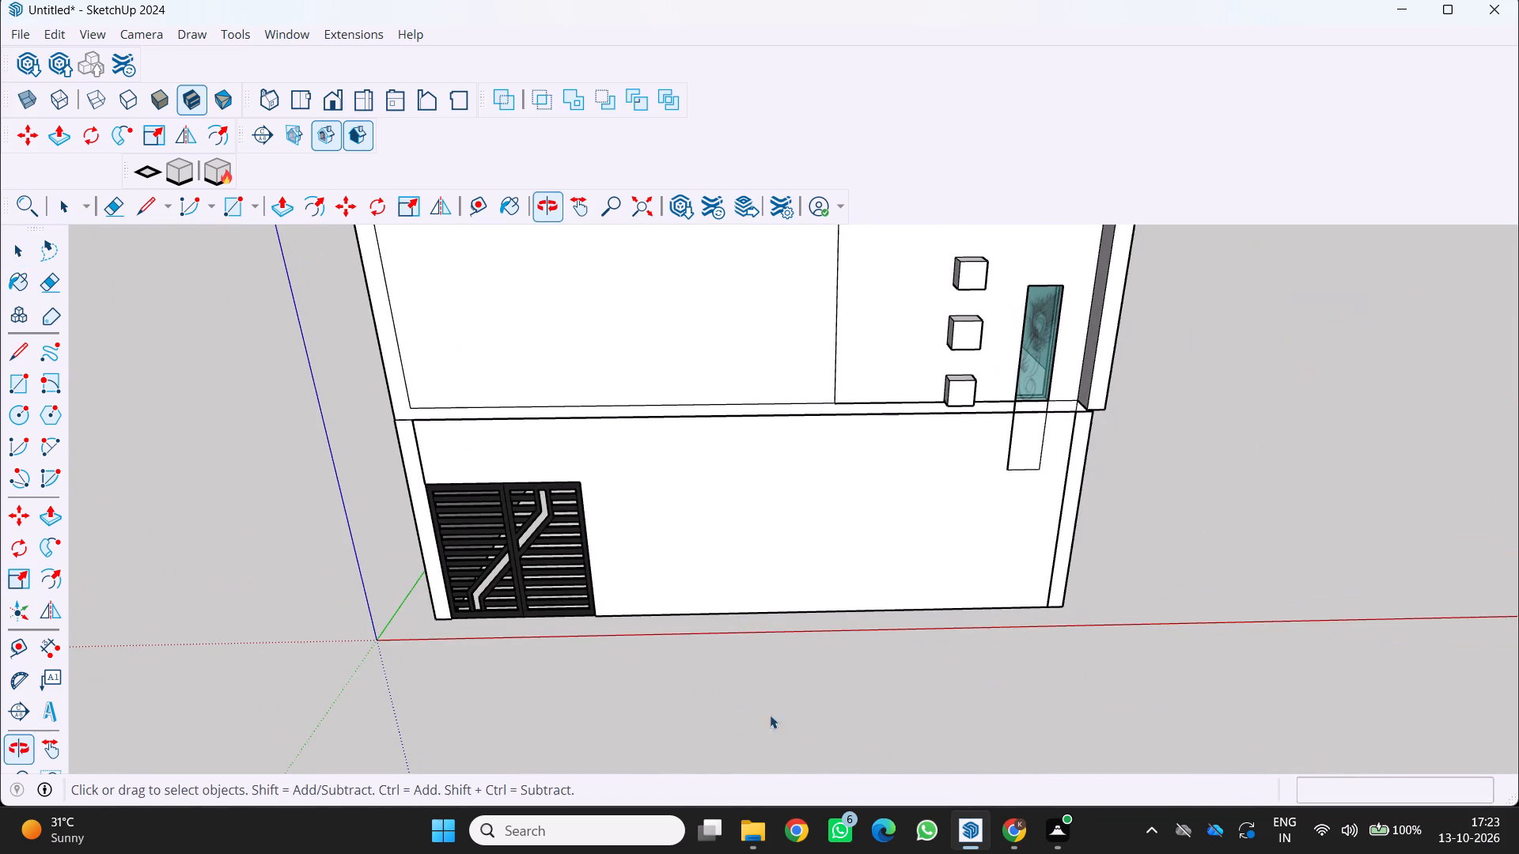
pyautogui.scroll(-1, 749, 700)
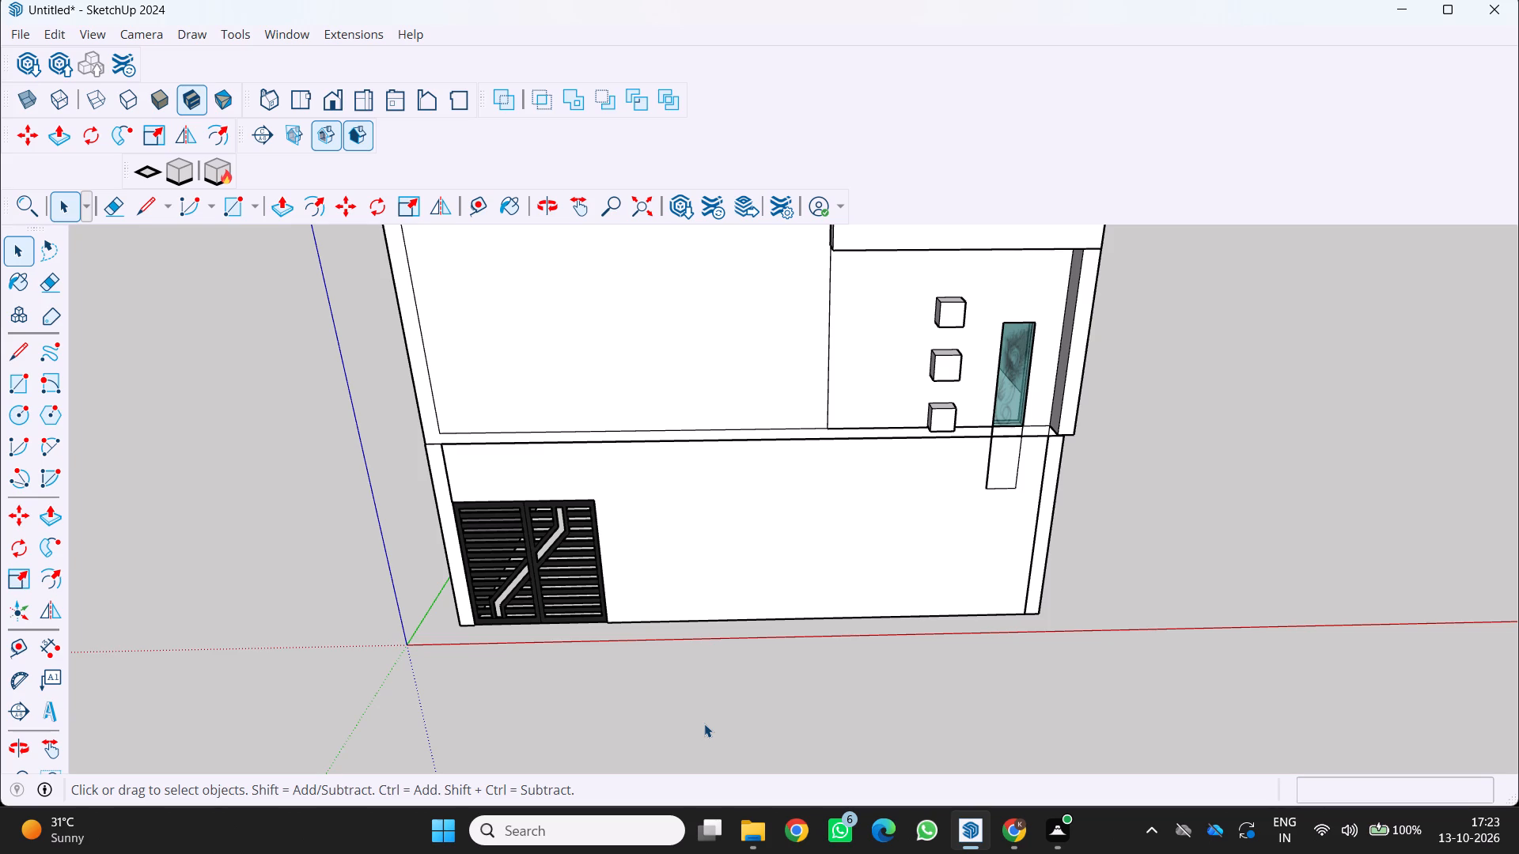
pyautogui.scroll(-4, 704, 724)
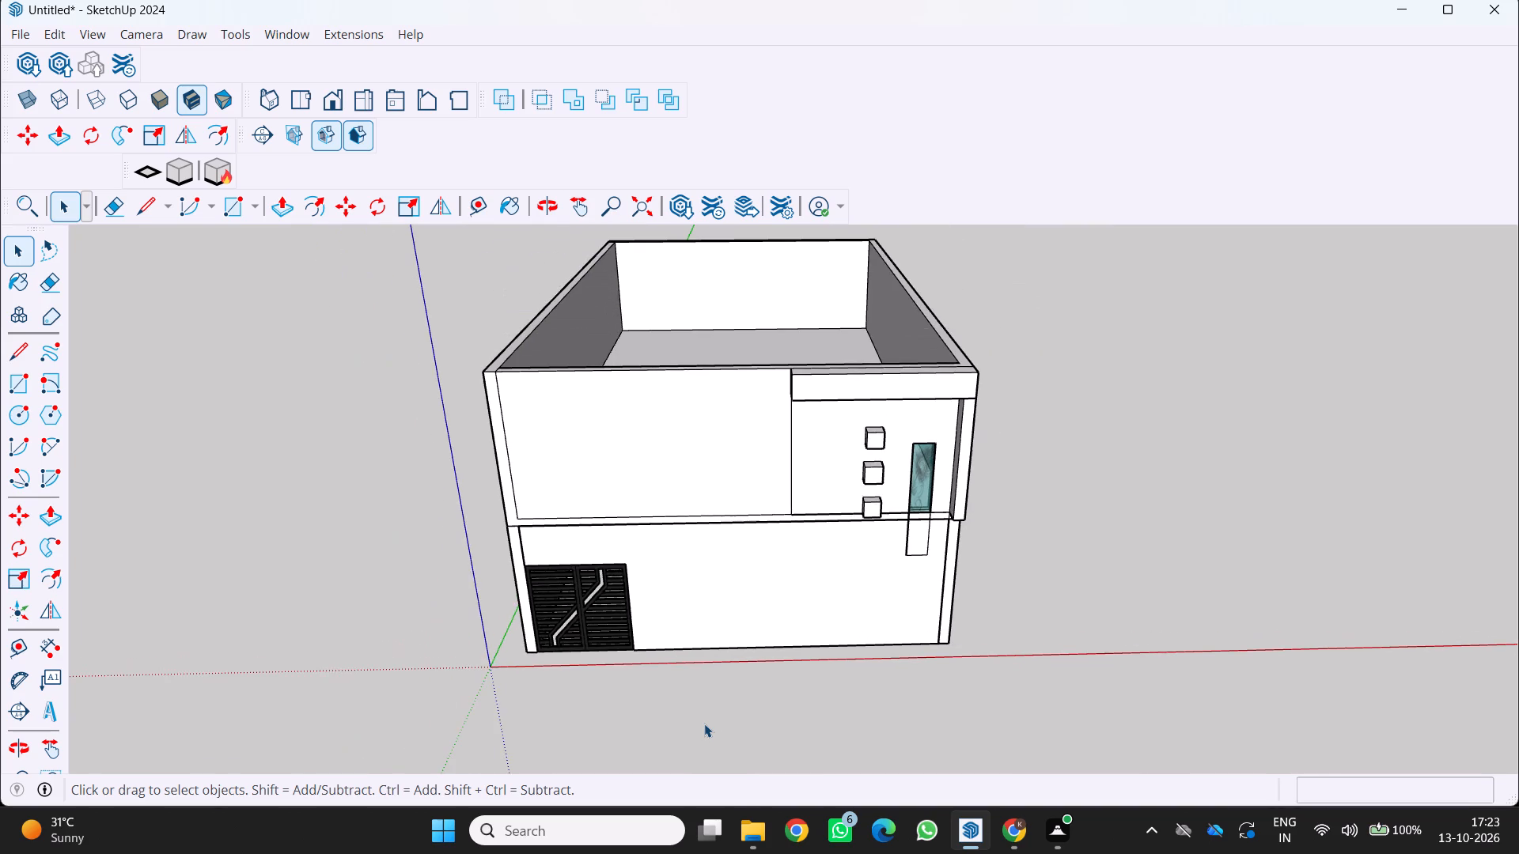
# Examine the house front's upper storey, including the projecting top band and the wall with the square blocks and tall window.
pyautogui.moveTo(661, 649); pyautogui.dragTo(642, 535, button='middle')
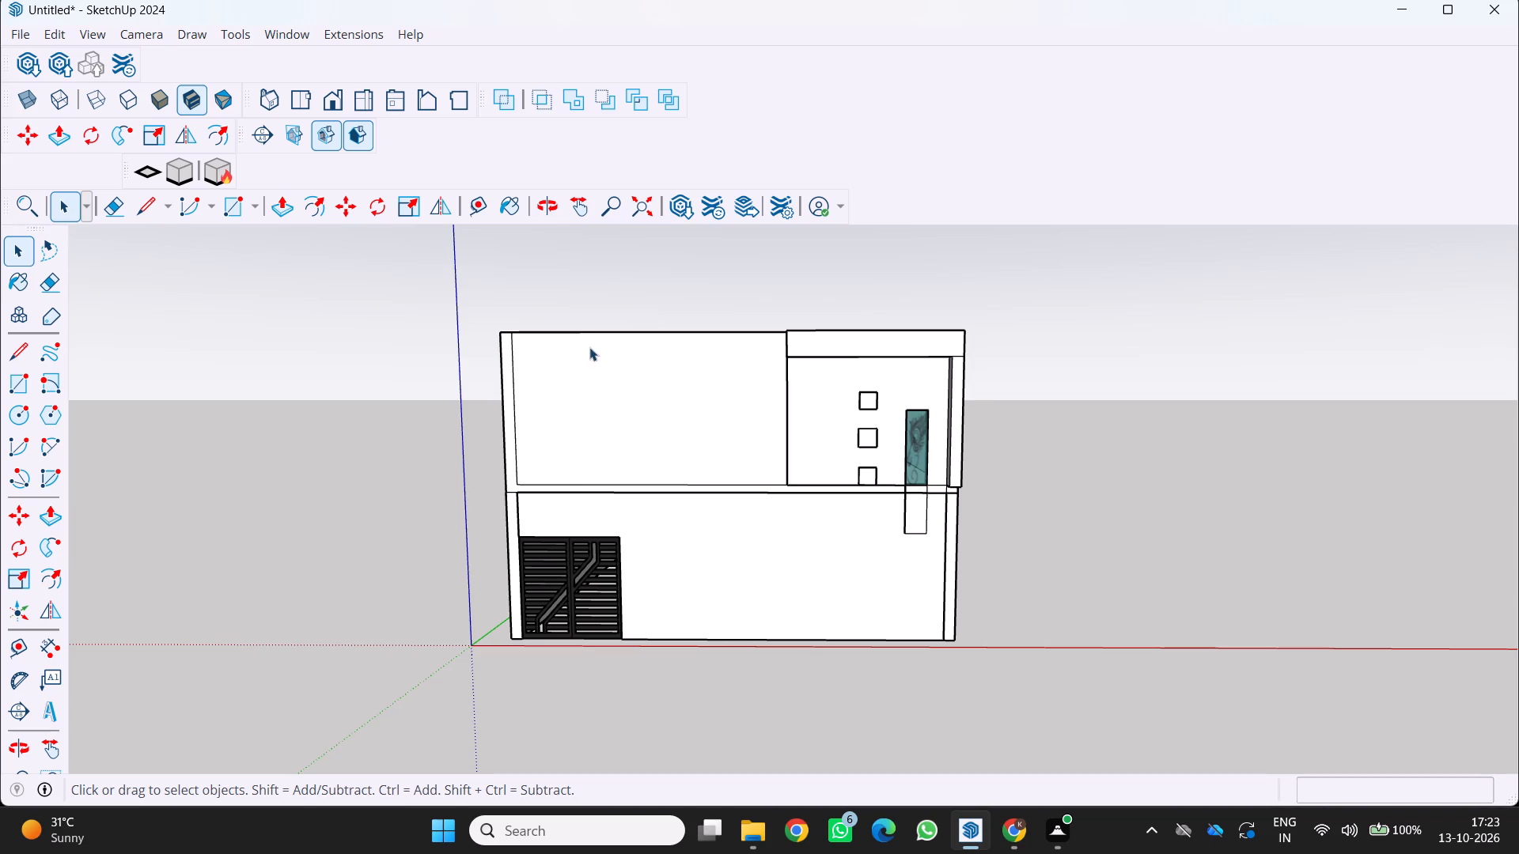
pyautogui.scroll(1, 901, 394)
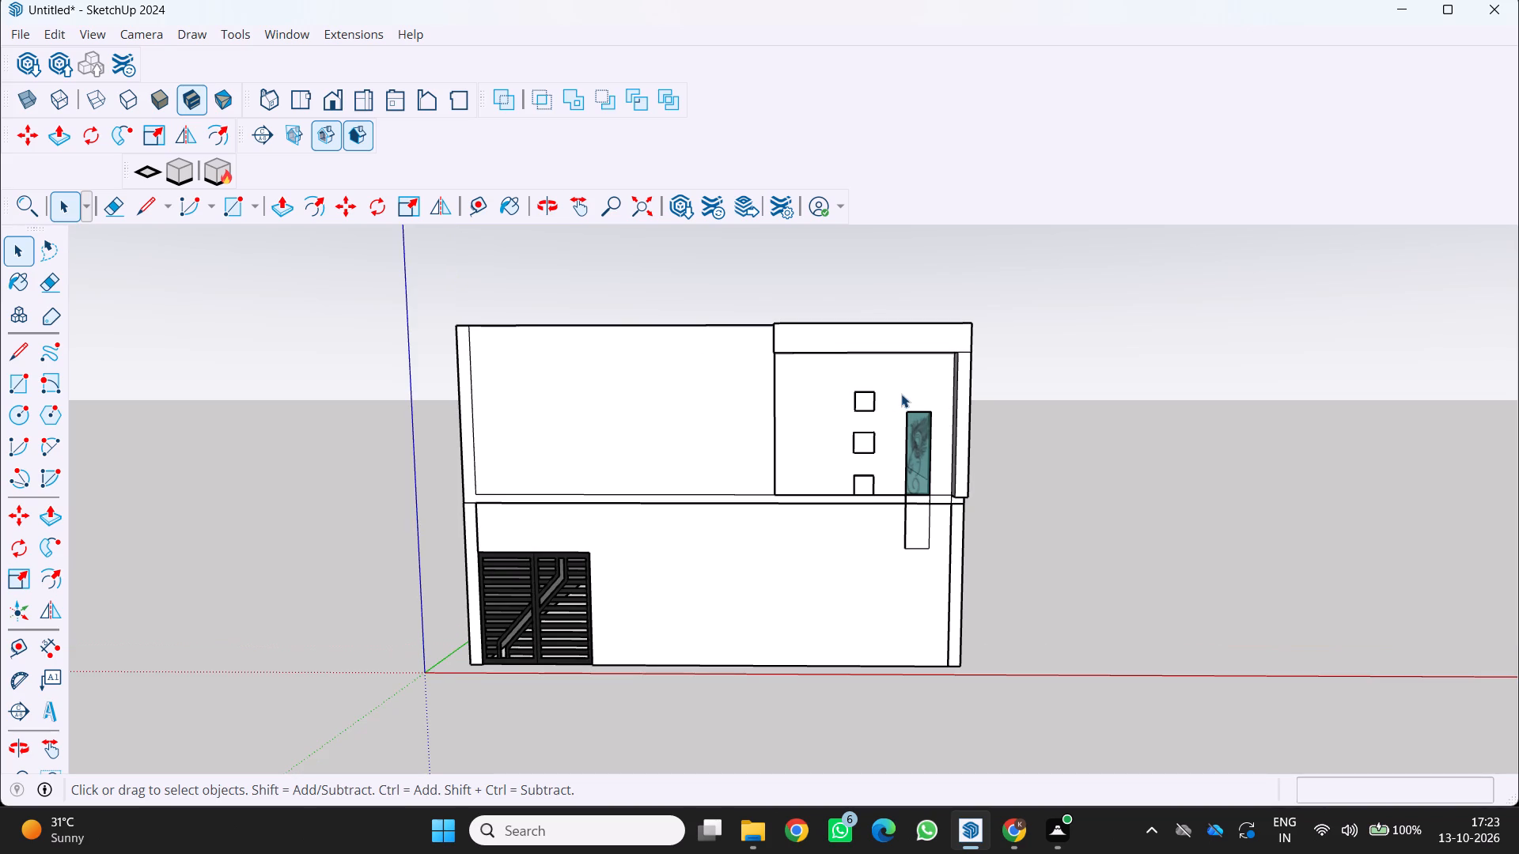
pyautogui.moveTo(802, 403); pyautogui.dragTo(786, 425, button='middle')
pyautogui.scroll(3, 756, 374)
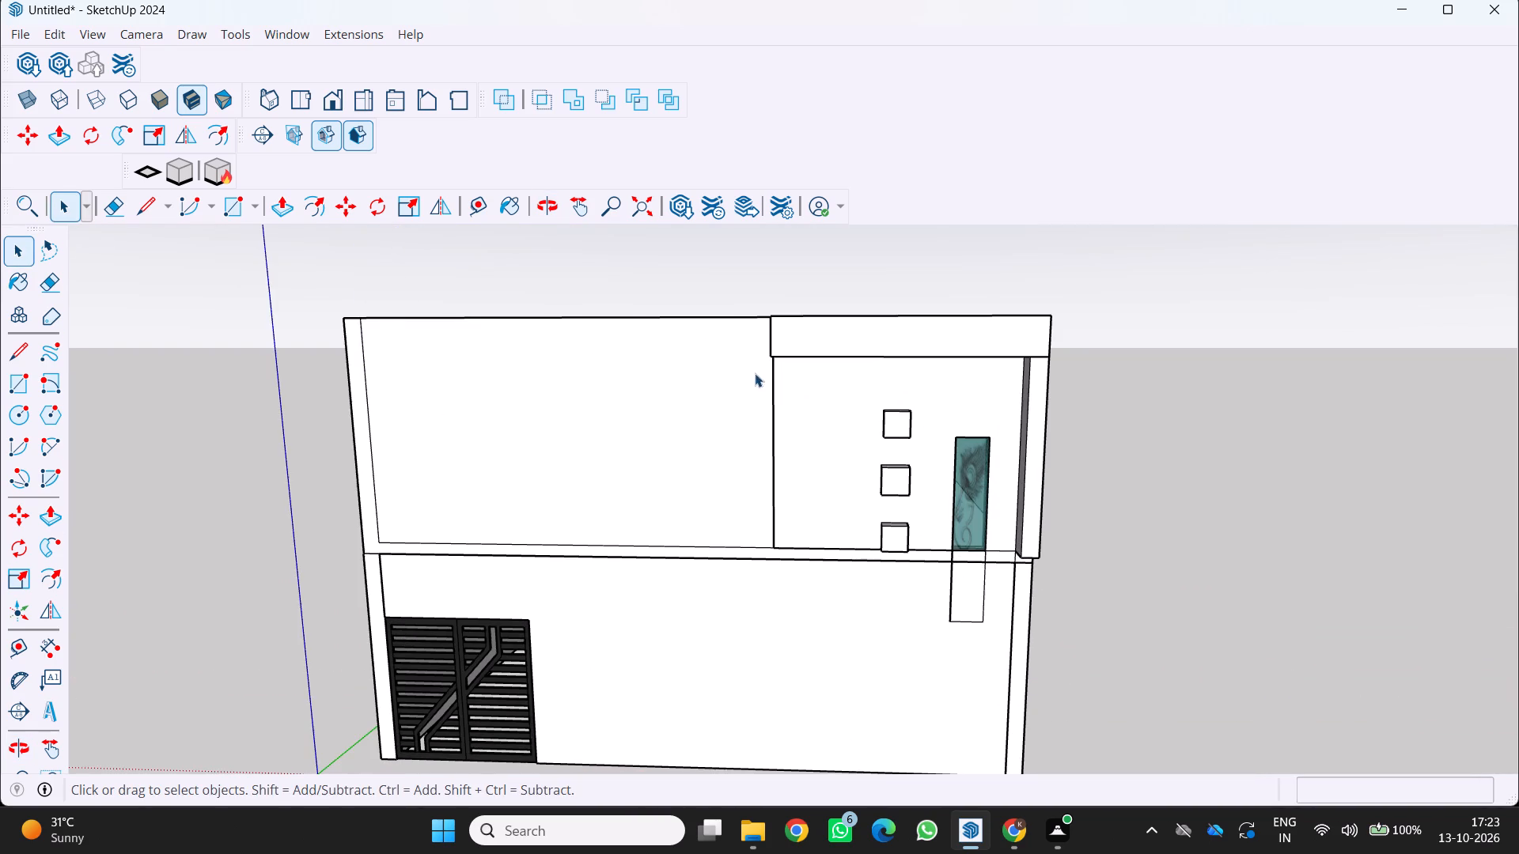
pyautogui.moveTo(851, 389); pyautogui.dragTo(771, 402, button='middle')
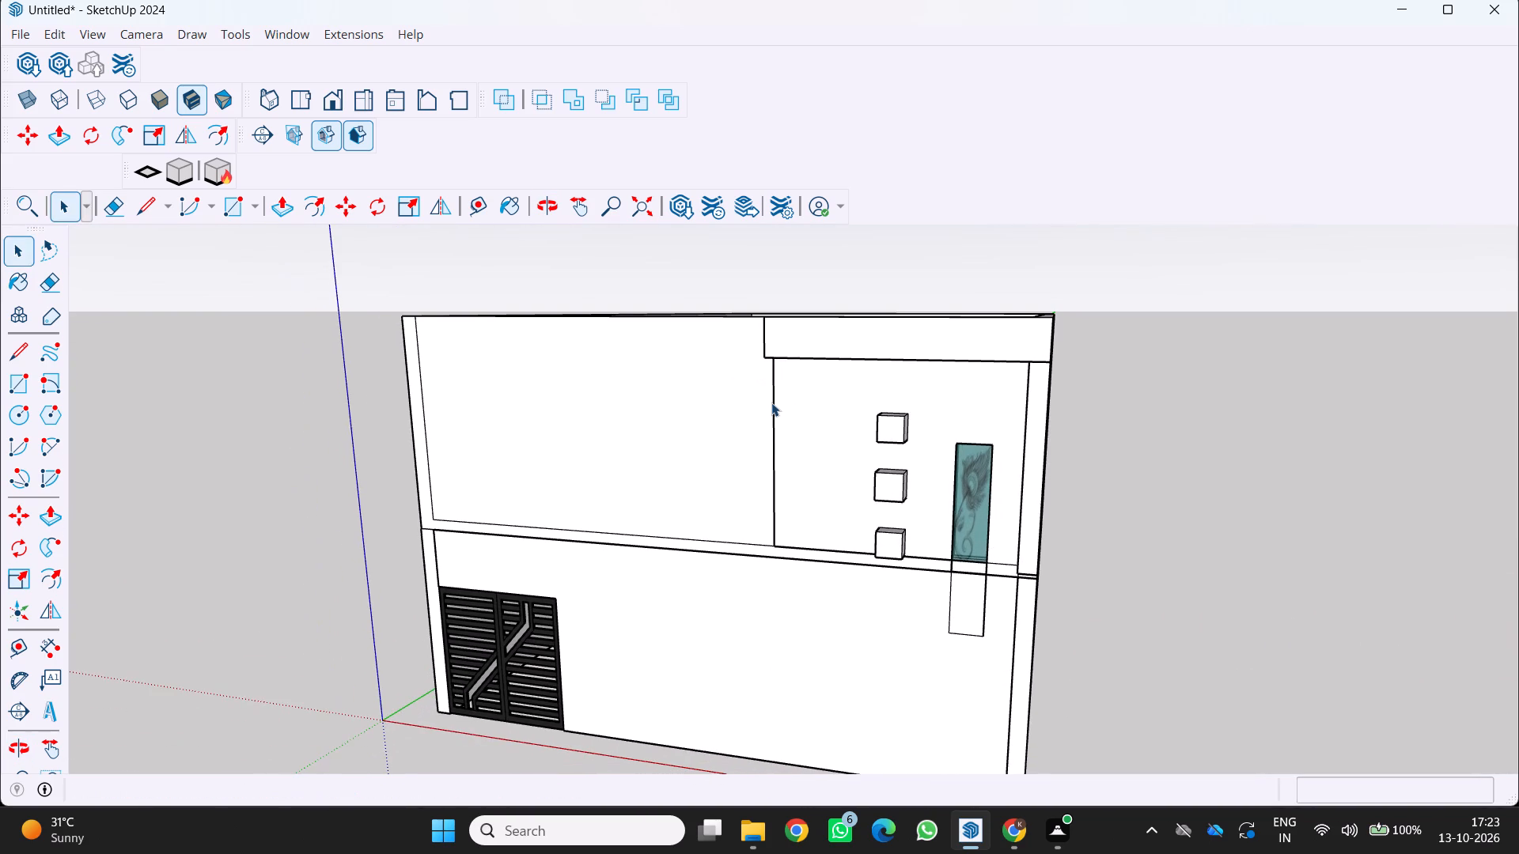
pyautogui.moveTo(771, 402); pyautogui.dragTo(765, 381, button='middle')
pyautogui.scroll(2, 765, 381)
pyautogui.scroll(-1, 765, 381)
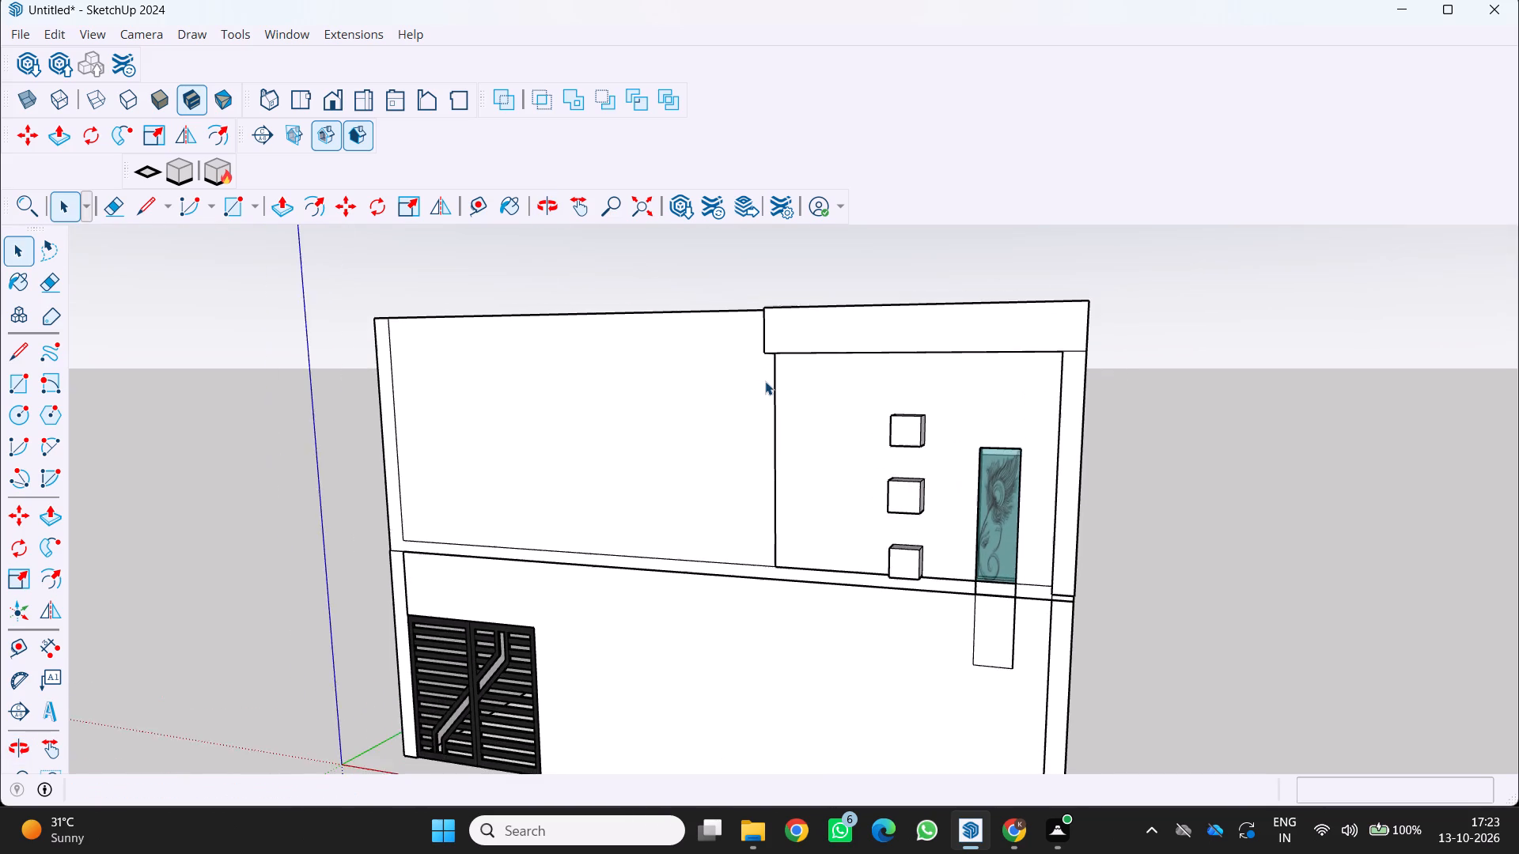
pyautogui.scroll(-1, 765, 381)
pyautogui.moveTo(765, 381); pyautogui.dragTo(783, 385, button='middle')
pyautogui.middleClick(783, 385)
pyautogui.middleClick(783, 385)
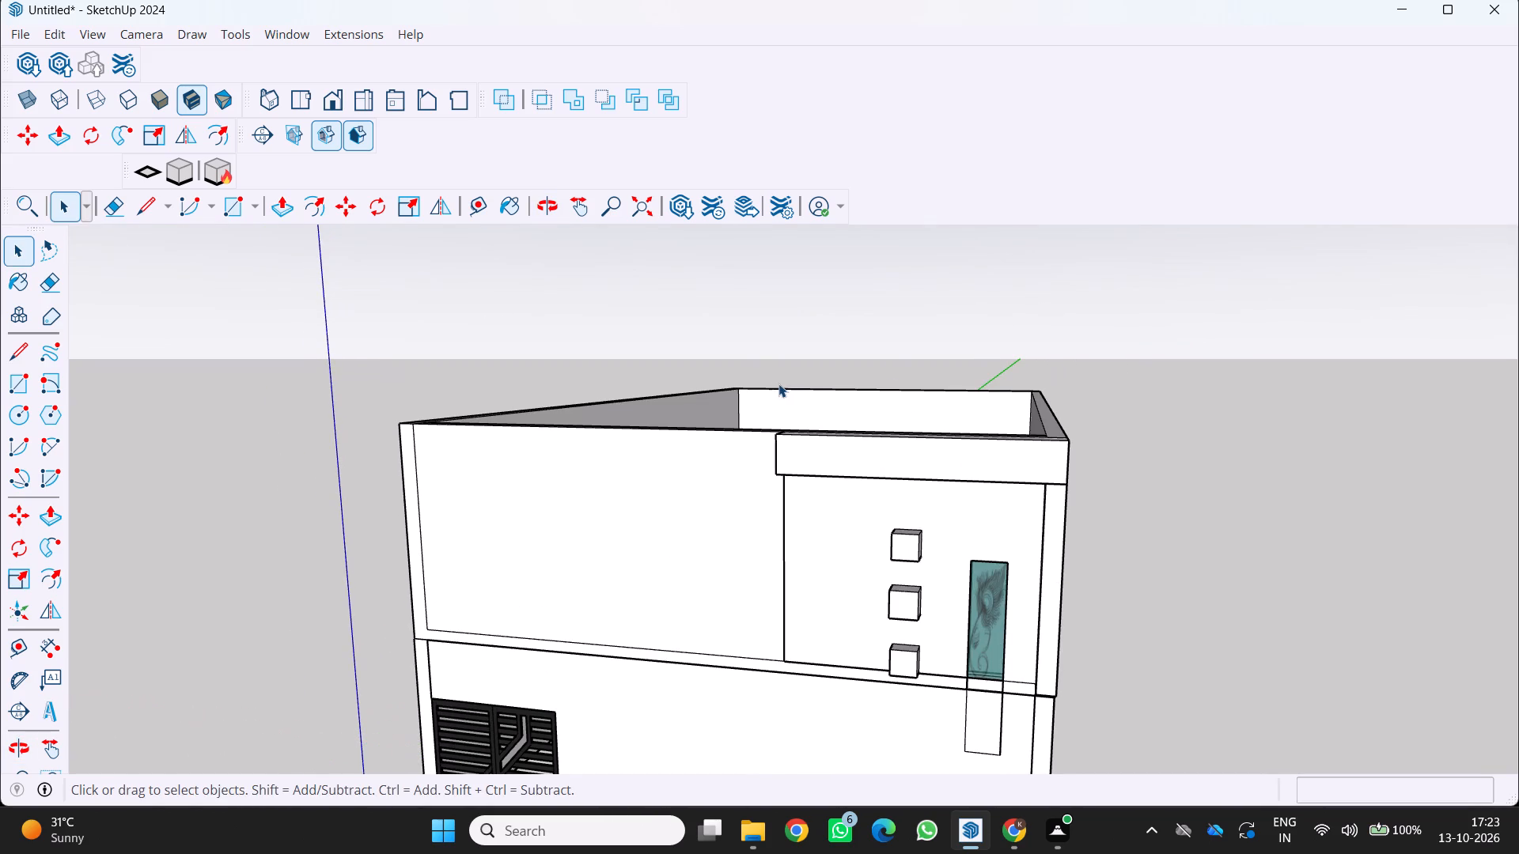
pyautogui.moveTo(886, 362); pyautogui.dragTo(904, 338, button='middle')
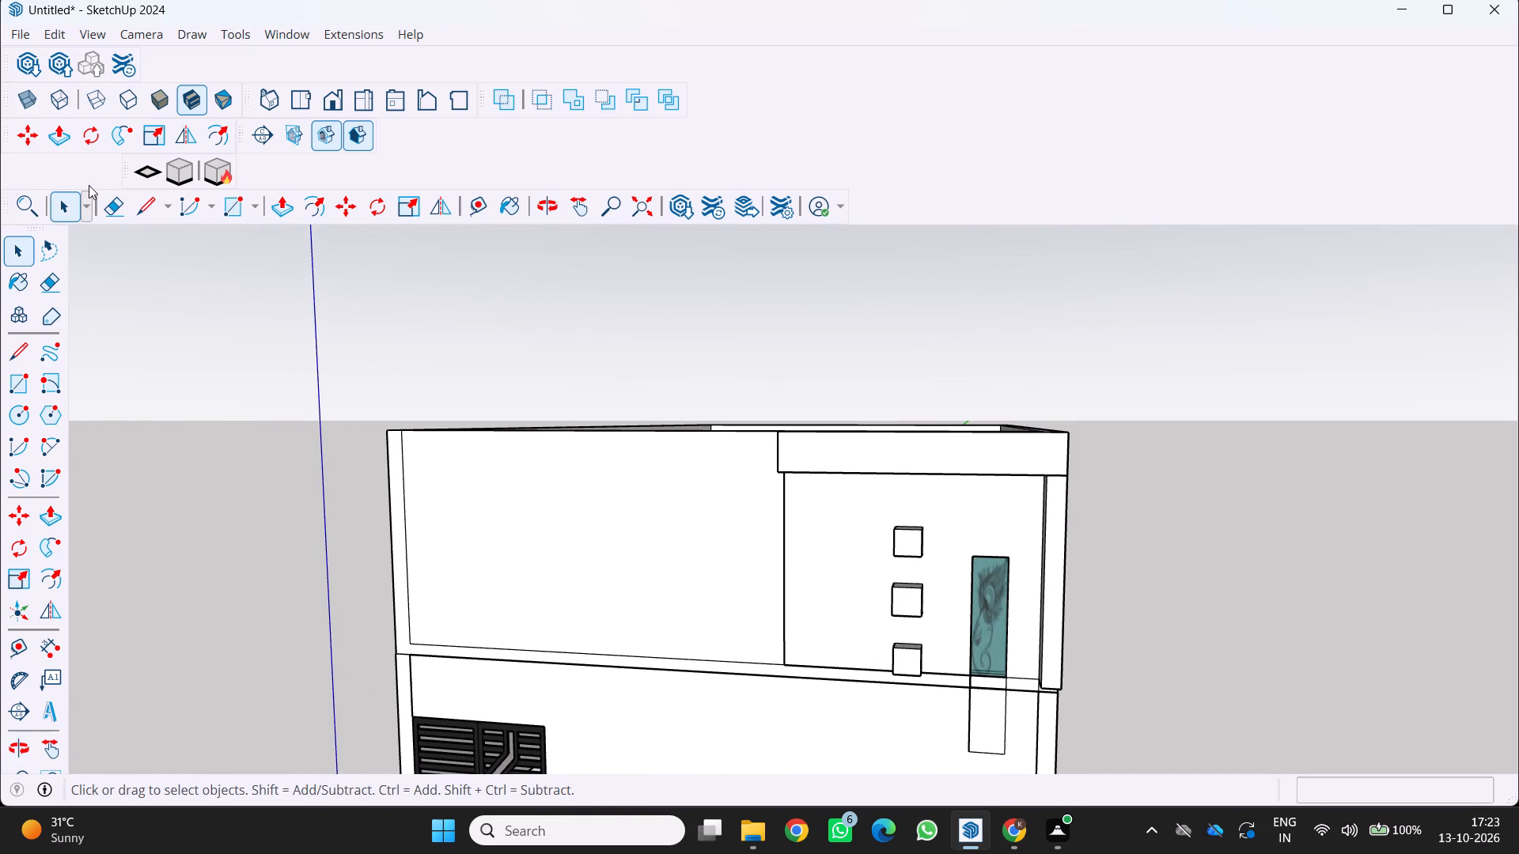
# Draw a rectangle about 3' 9 3/4" by 1' 2 3/16" on the upper-storey recessed wall, from its inner corner beneath the projecting band.
pyautogui.click(12, 380)
pyautogui.scroll(1, 852, 734)
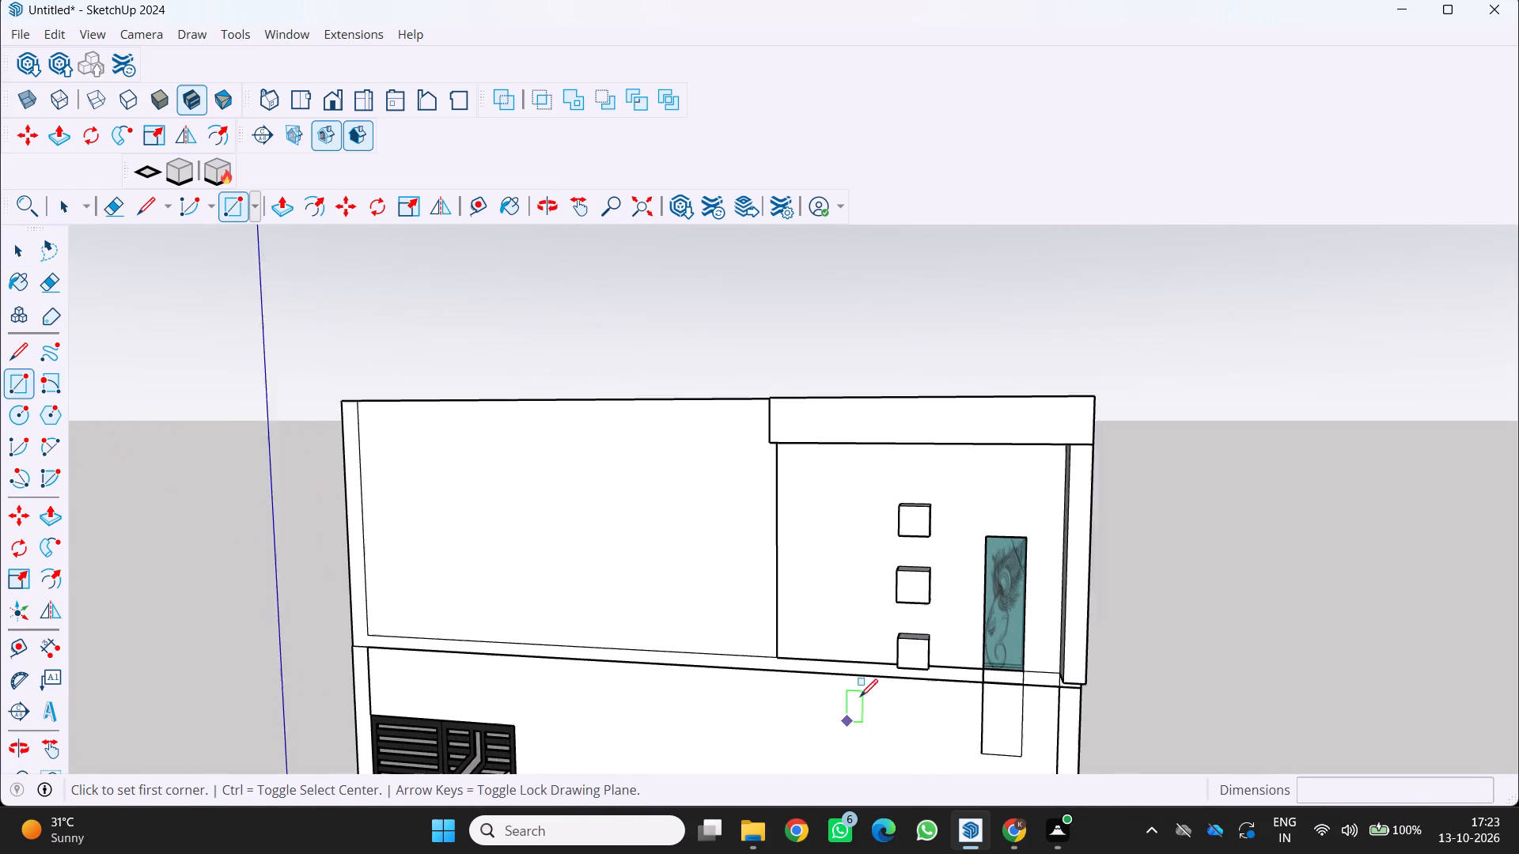
pyautogui.scroll(3, 860, 697)
pyautogui.moveTo(784, 523); pyautogui.dragTo(771, 474, button='middle')
pyautogui.scroll(2, 753, 438)
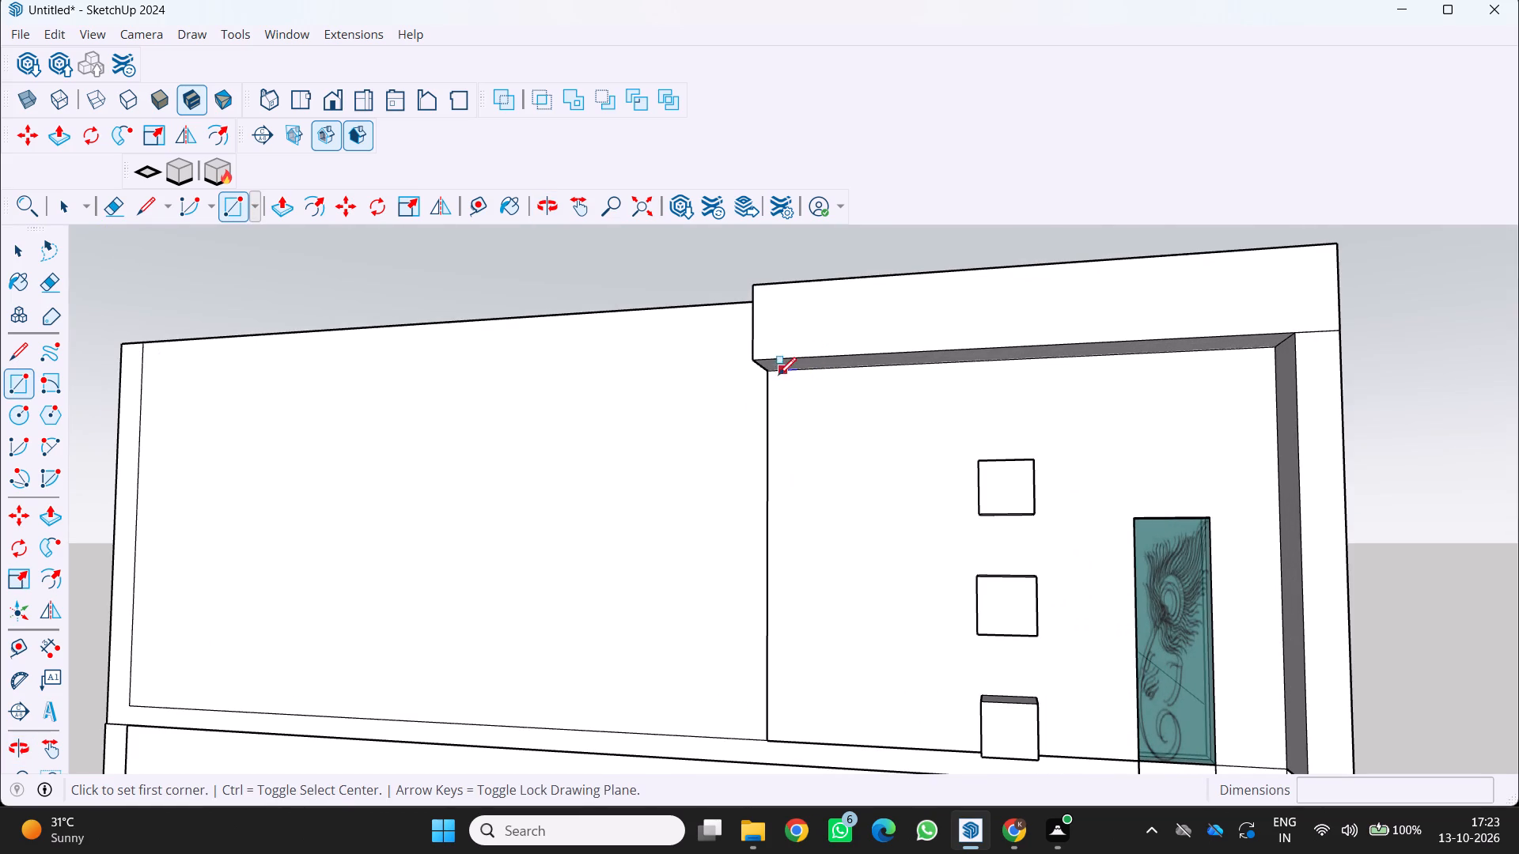
pyautogui.click(770, 380)
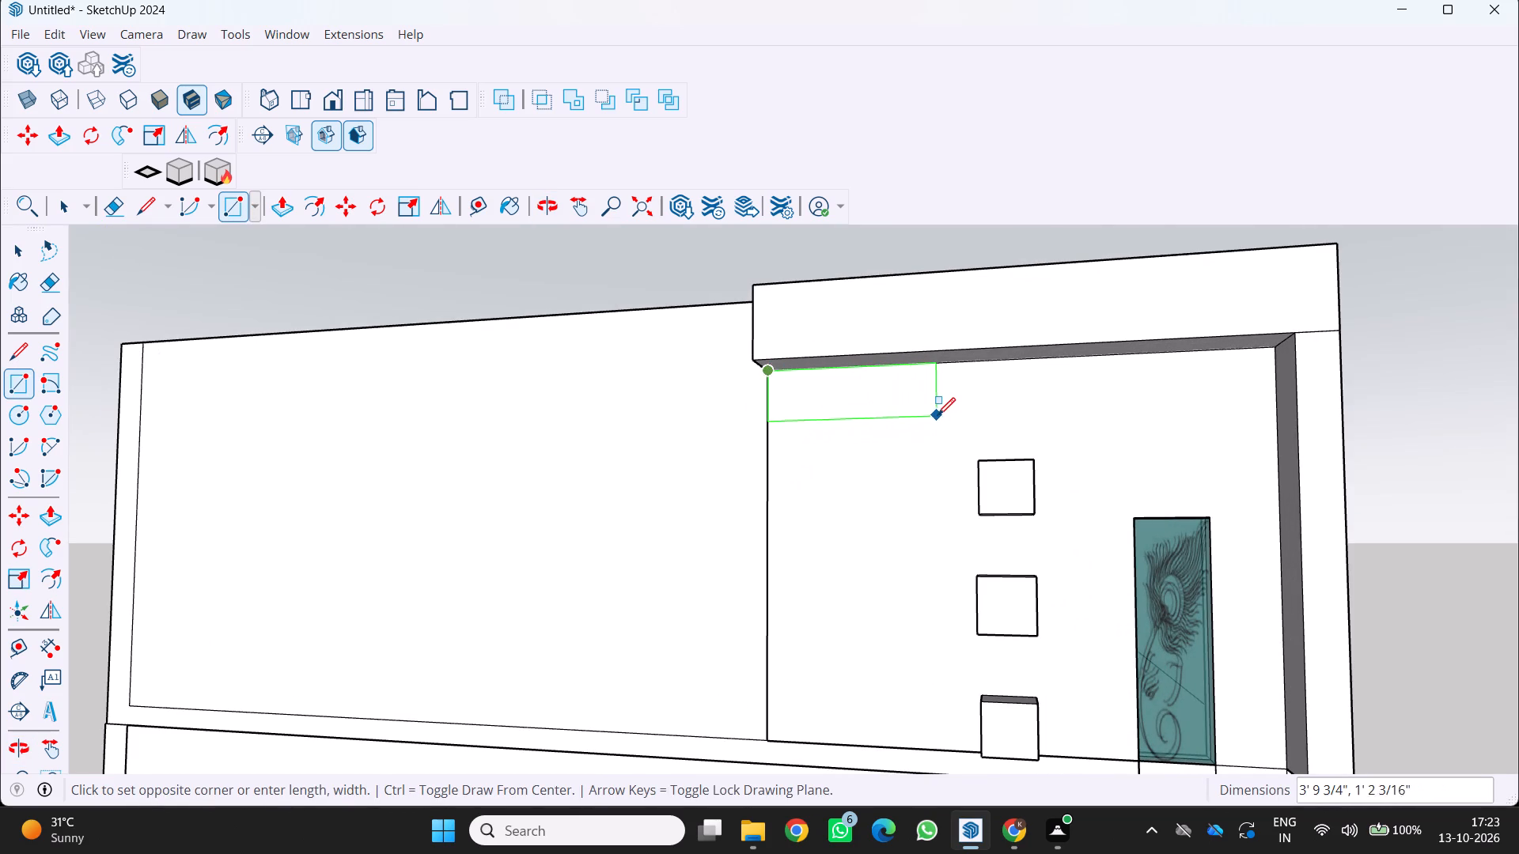
pyautogui.click(938, 414)
pyautogui.scroll(-1, 652, 584)
pyautogui.moveTo(652, 584); pyautogui.dragTo(669, 662, button='middle')
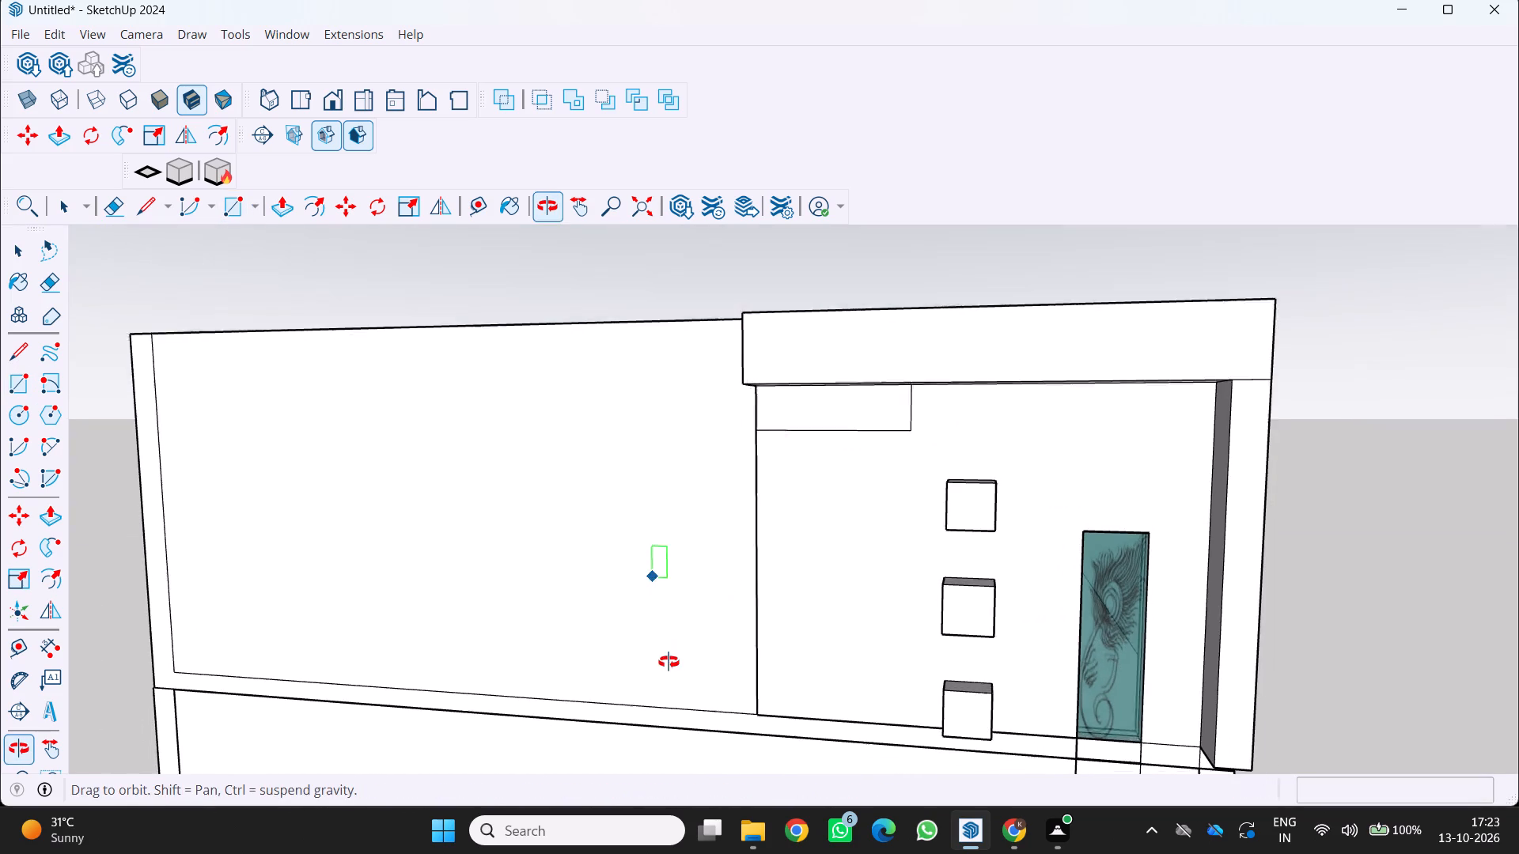
# Push/Pull the rectangle beneath the projecting band outward about 1' 2 3/4", flush with the band's front face.
pyautogui.moveTo(669, 662); pyautogui.dragTo(669, 663, button='middle')
pyautogui.press('p')
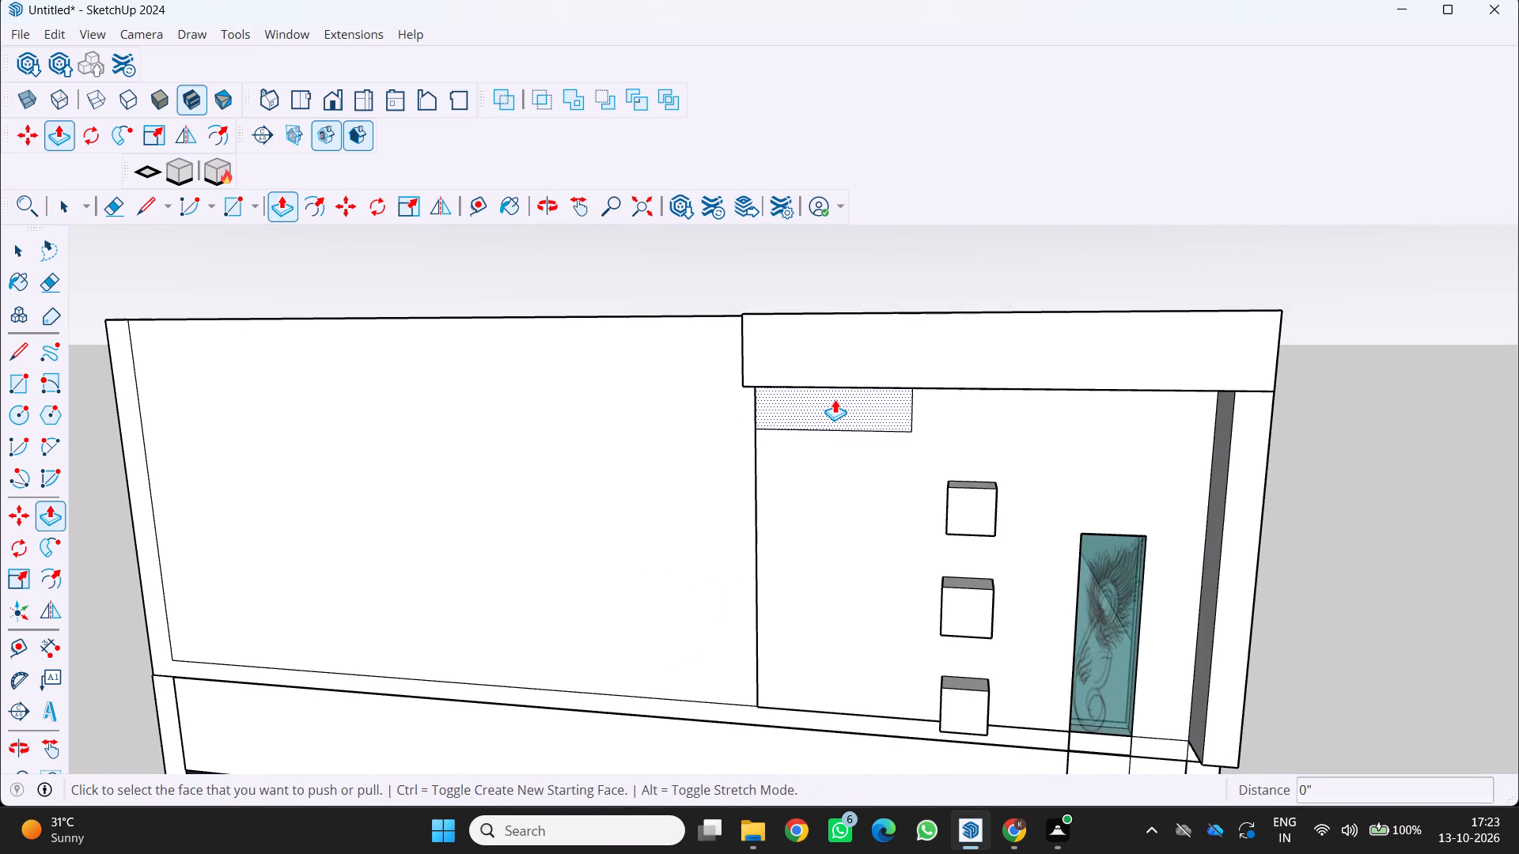
pyautogui.click(835, 399)
pyautogui.scroll(-1, 828, 409)
pyautogui.moveTo(828, 409); pyautogui.dragTo(734, 423, button='middle')
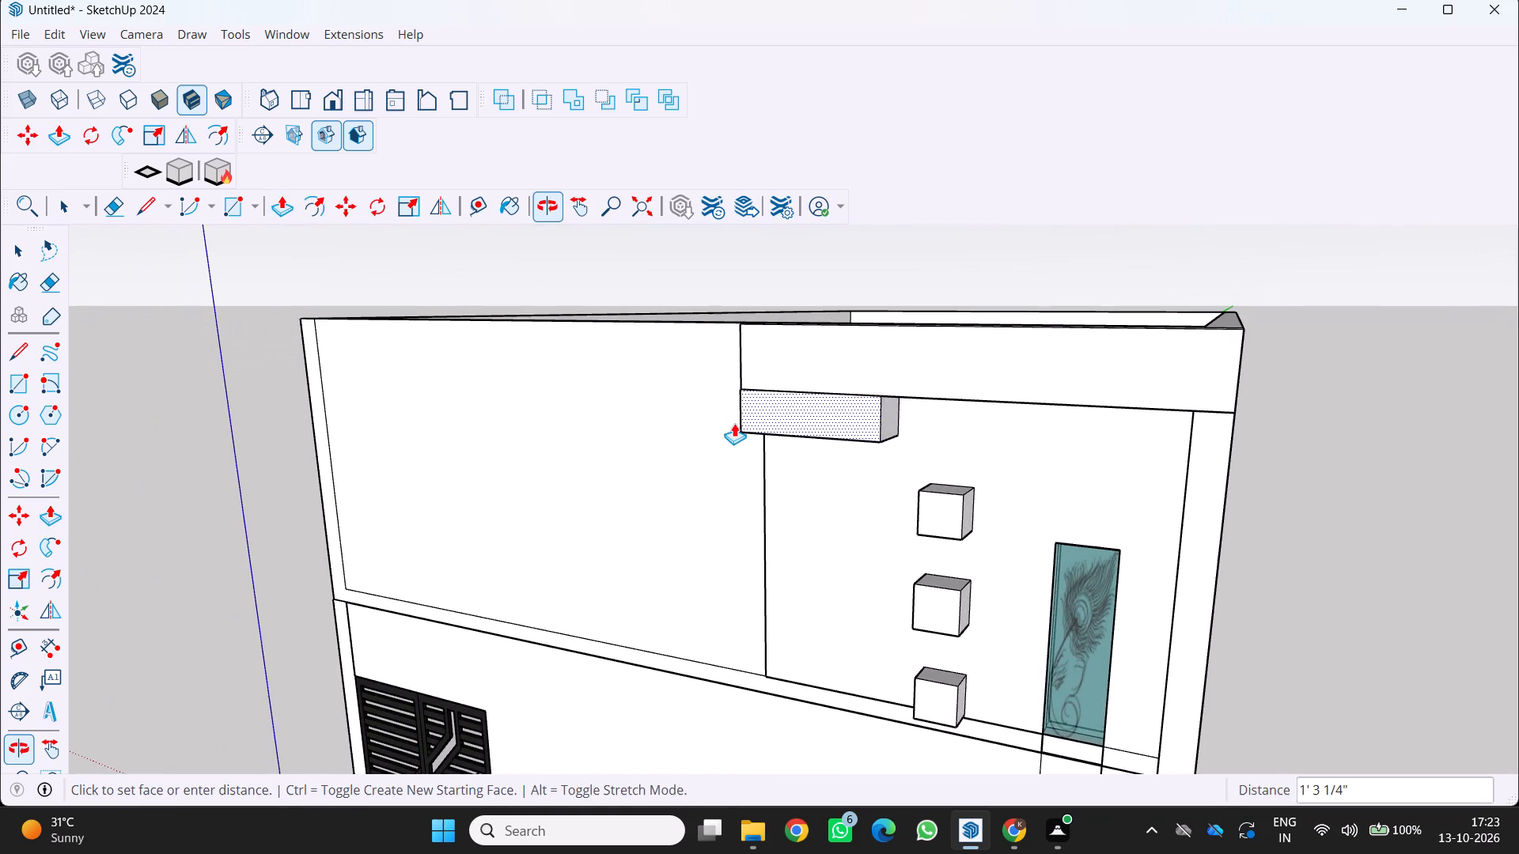
pyautogui.click(790, 361)
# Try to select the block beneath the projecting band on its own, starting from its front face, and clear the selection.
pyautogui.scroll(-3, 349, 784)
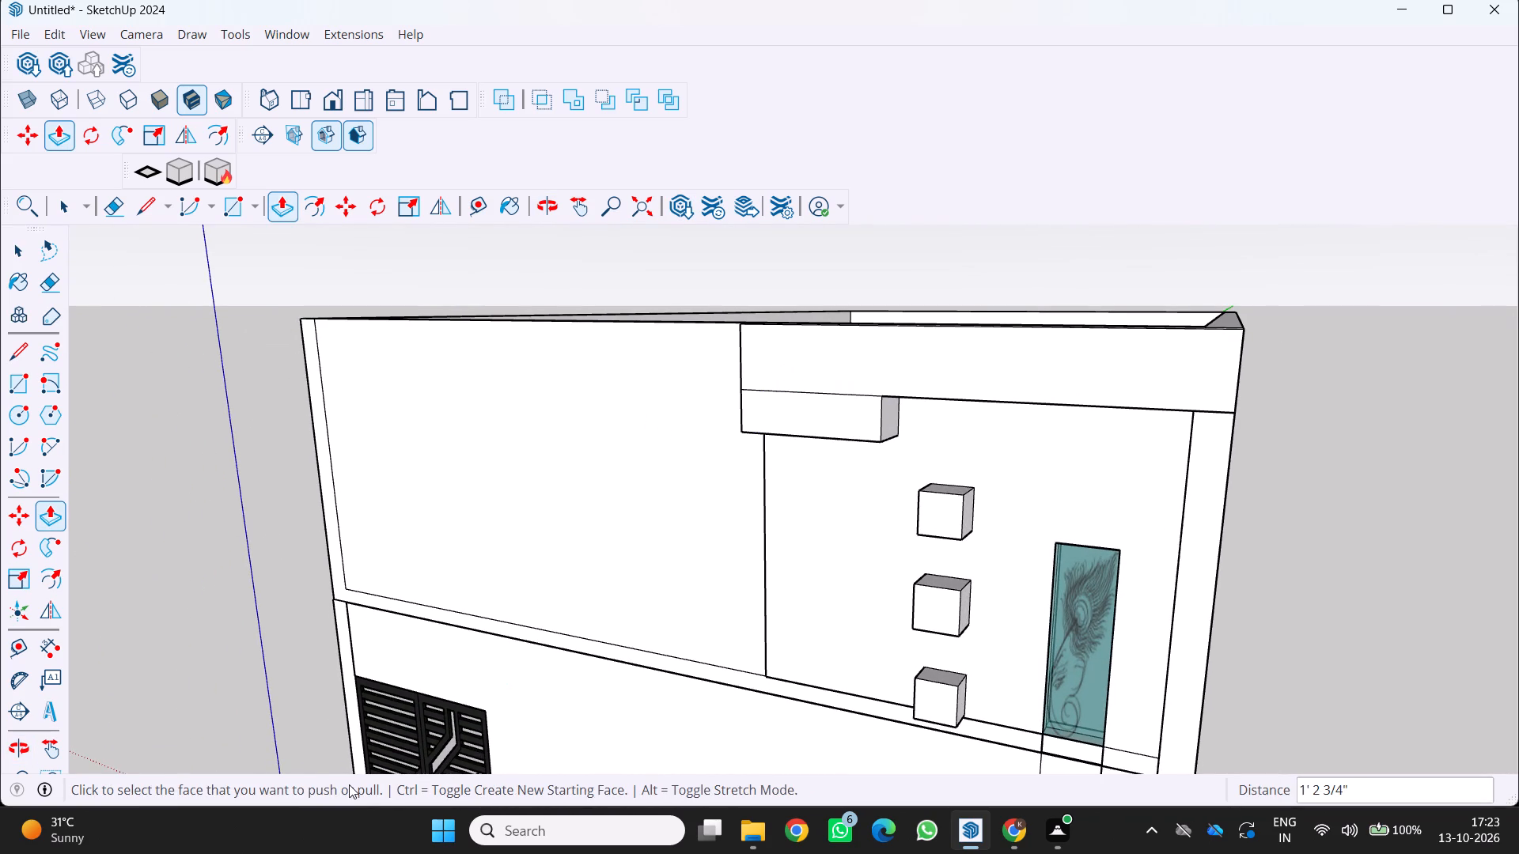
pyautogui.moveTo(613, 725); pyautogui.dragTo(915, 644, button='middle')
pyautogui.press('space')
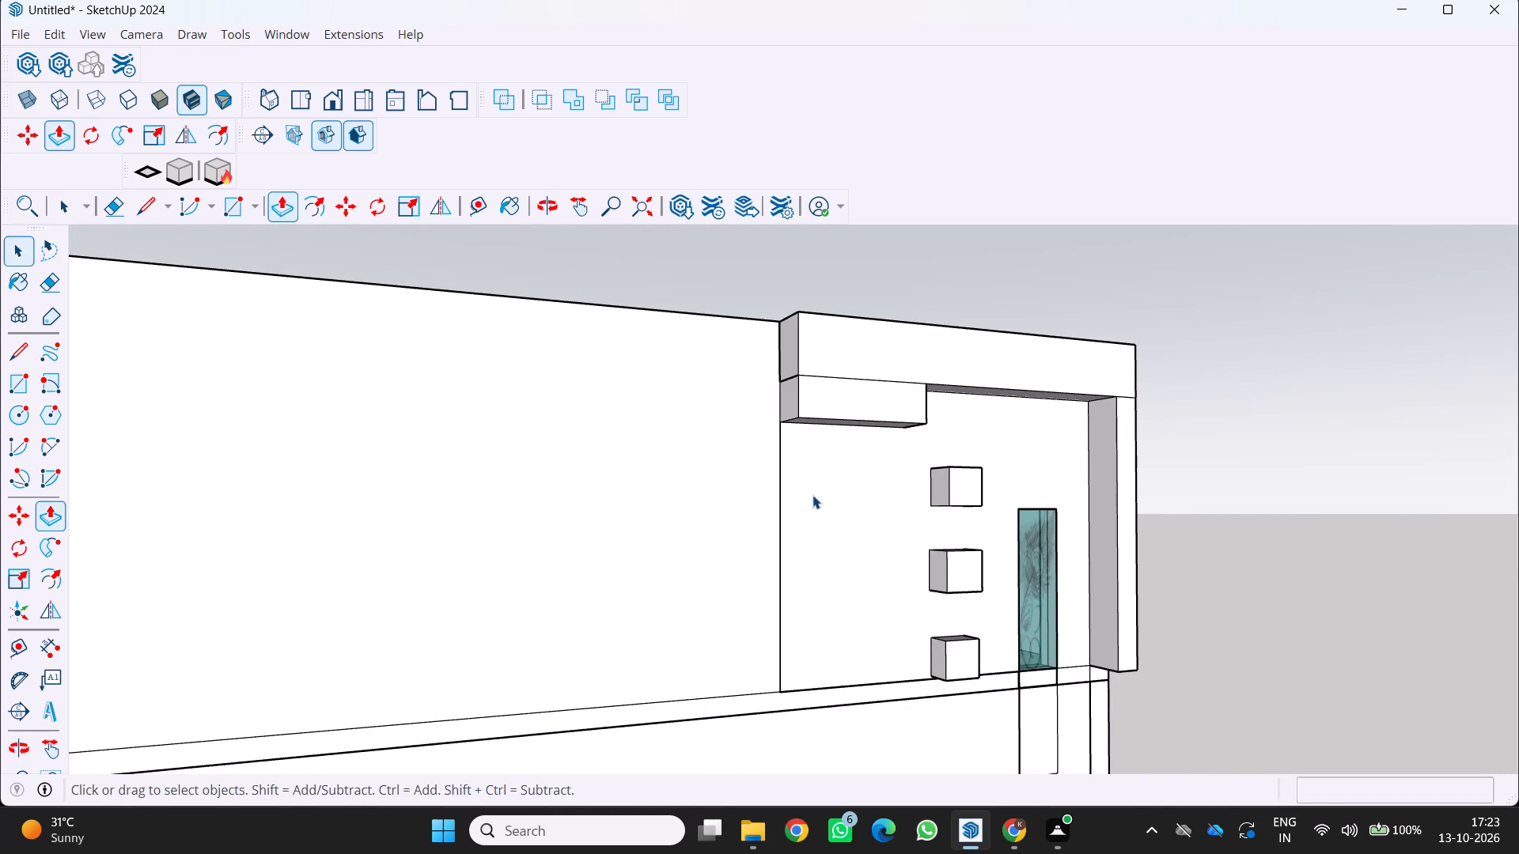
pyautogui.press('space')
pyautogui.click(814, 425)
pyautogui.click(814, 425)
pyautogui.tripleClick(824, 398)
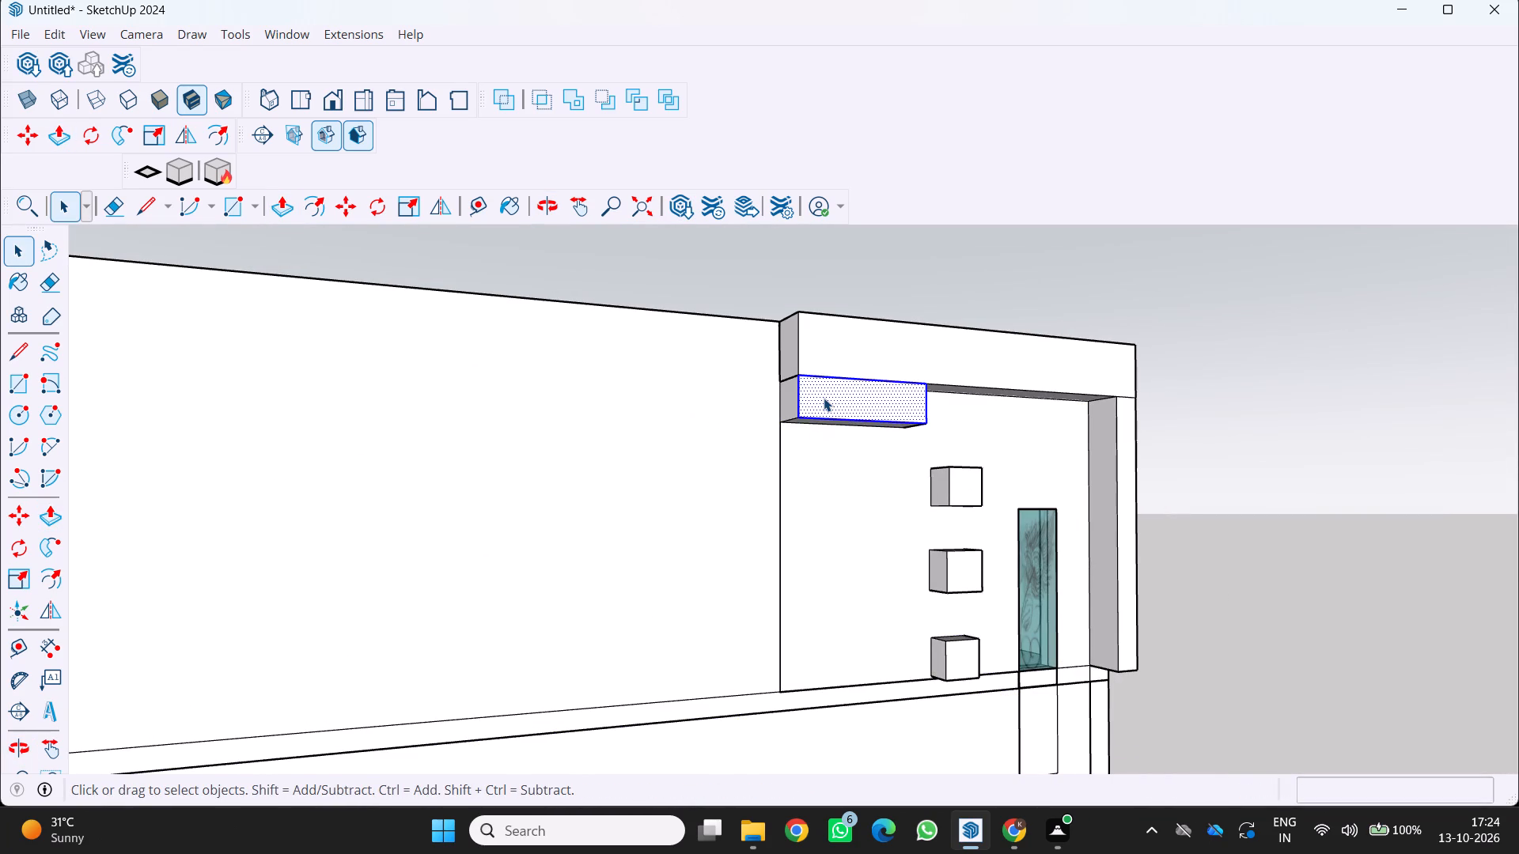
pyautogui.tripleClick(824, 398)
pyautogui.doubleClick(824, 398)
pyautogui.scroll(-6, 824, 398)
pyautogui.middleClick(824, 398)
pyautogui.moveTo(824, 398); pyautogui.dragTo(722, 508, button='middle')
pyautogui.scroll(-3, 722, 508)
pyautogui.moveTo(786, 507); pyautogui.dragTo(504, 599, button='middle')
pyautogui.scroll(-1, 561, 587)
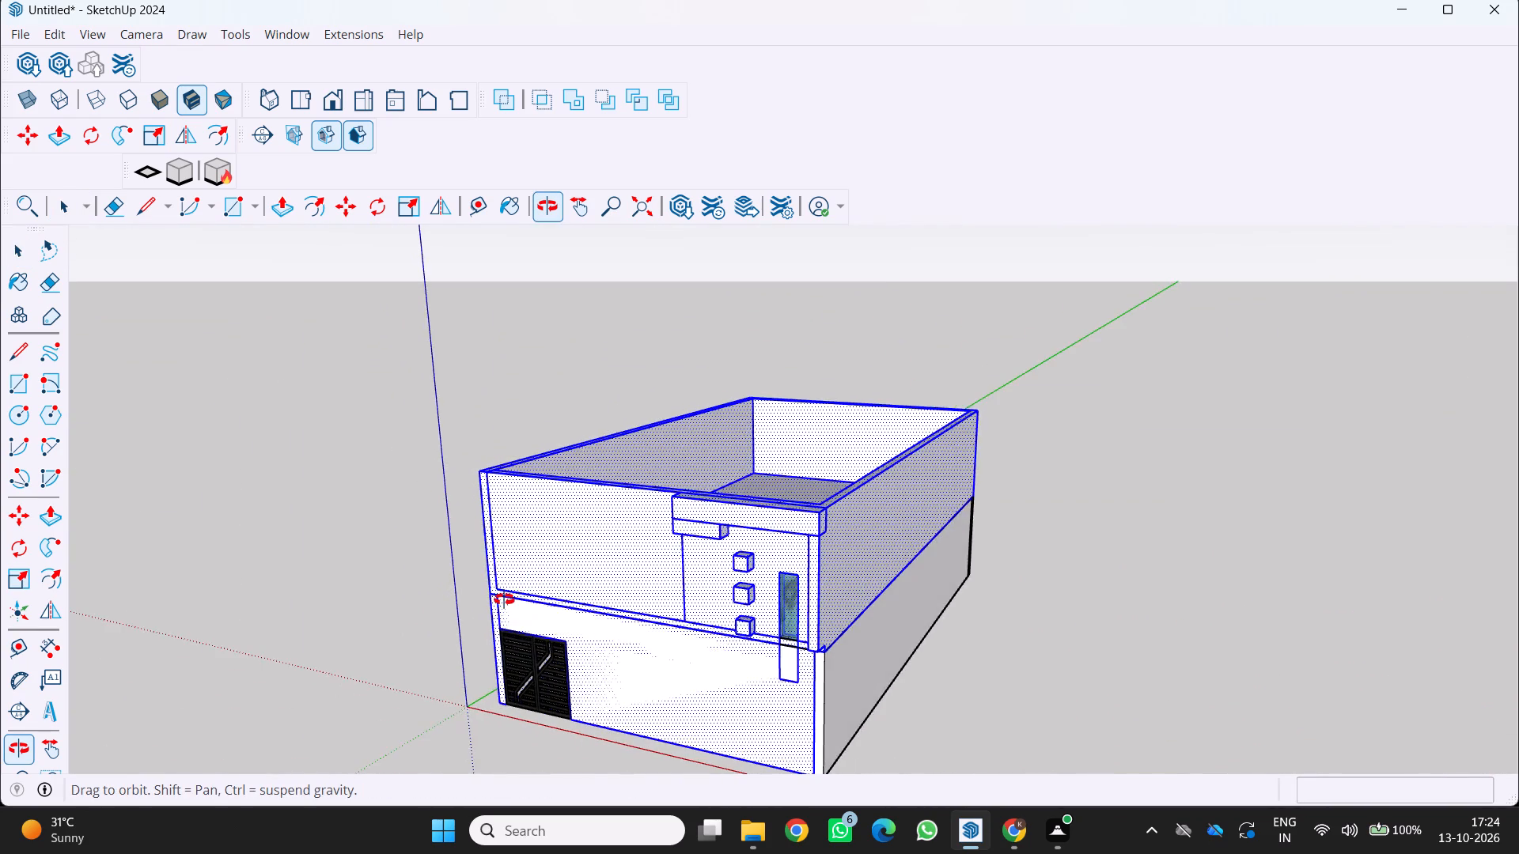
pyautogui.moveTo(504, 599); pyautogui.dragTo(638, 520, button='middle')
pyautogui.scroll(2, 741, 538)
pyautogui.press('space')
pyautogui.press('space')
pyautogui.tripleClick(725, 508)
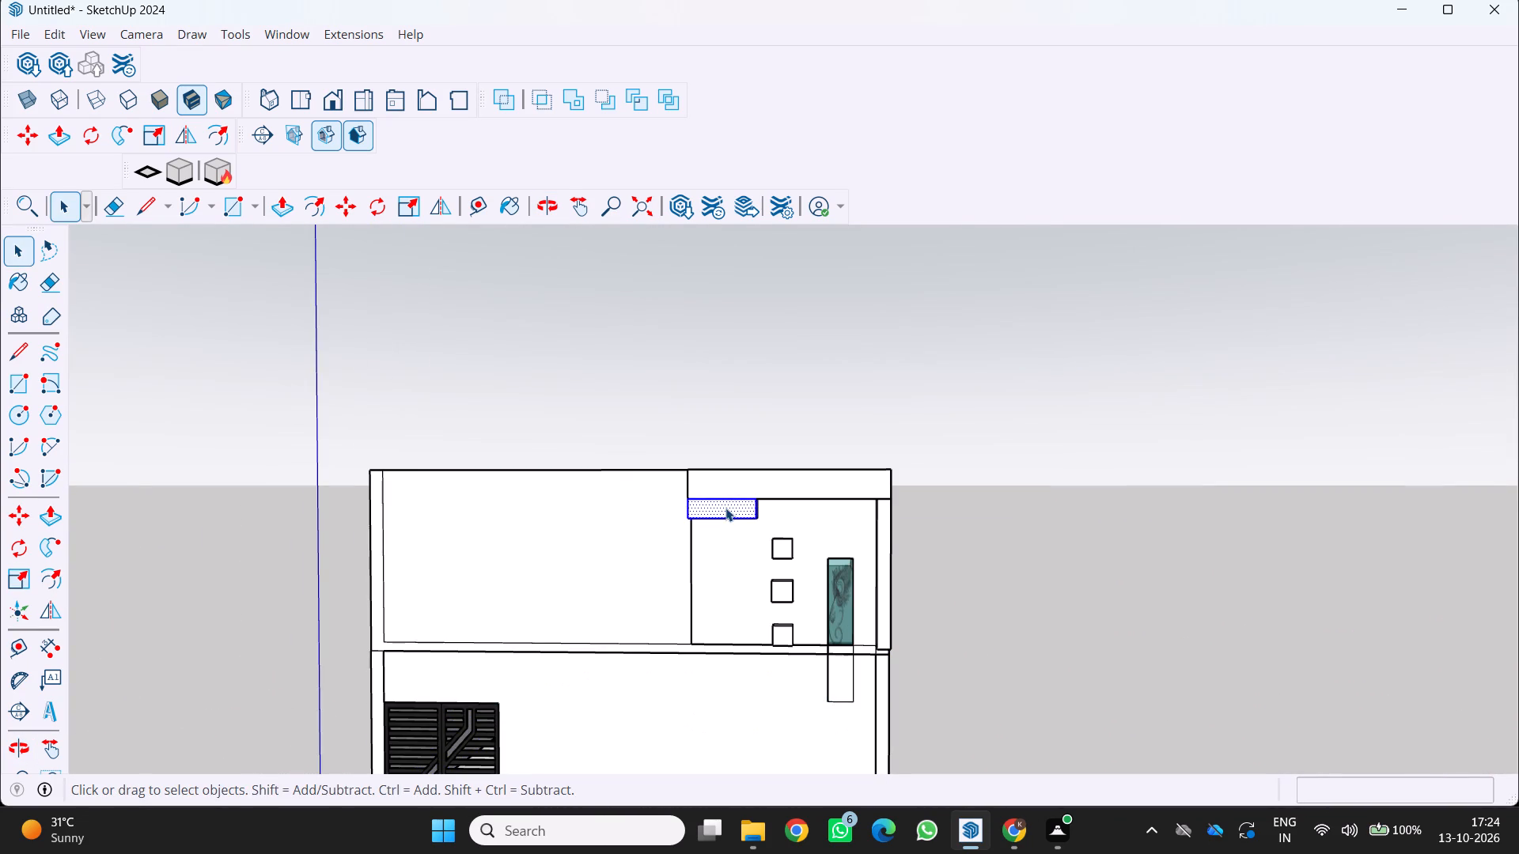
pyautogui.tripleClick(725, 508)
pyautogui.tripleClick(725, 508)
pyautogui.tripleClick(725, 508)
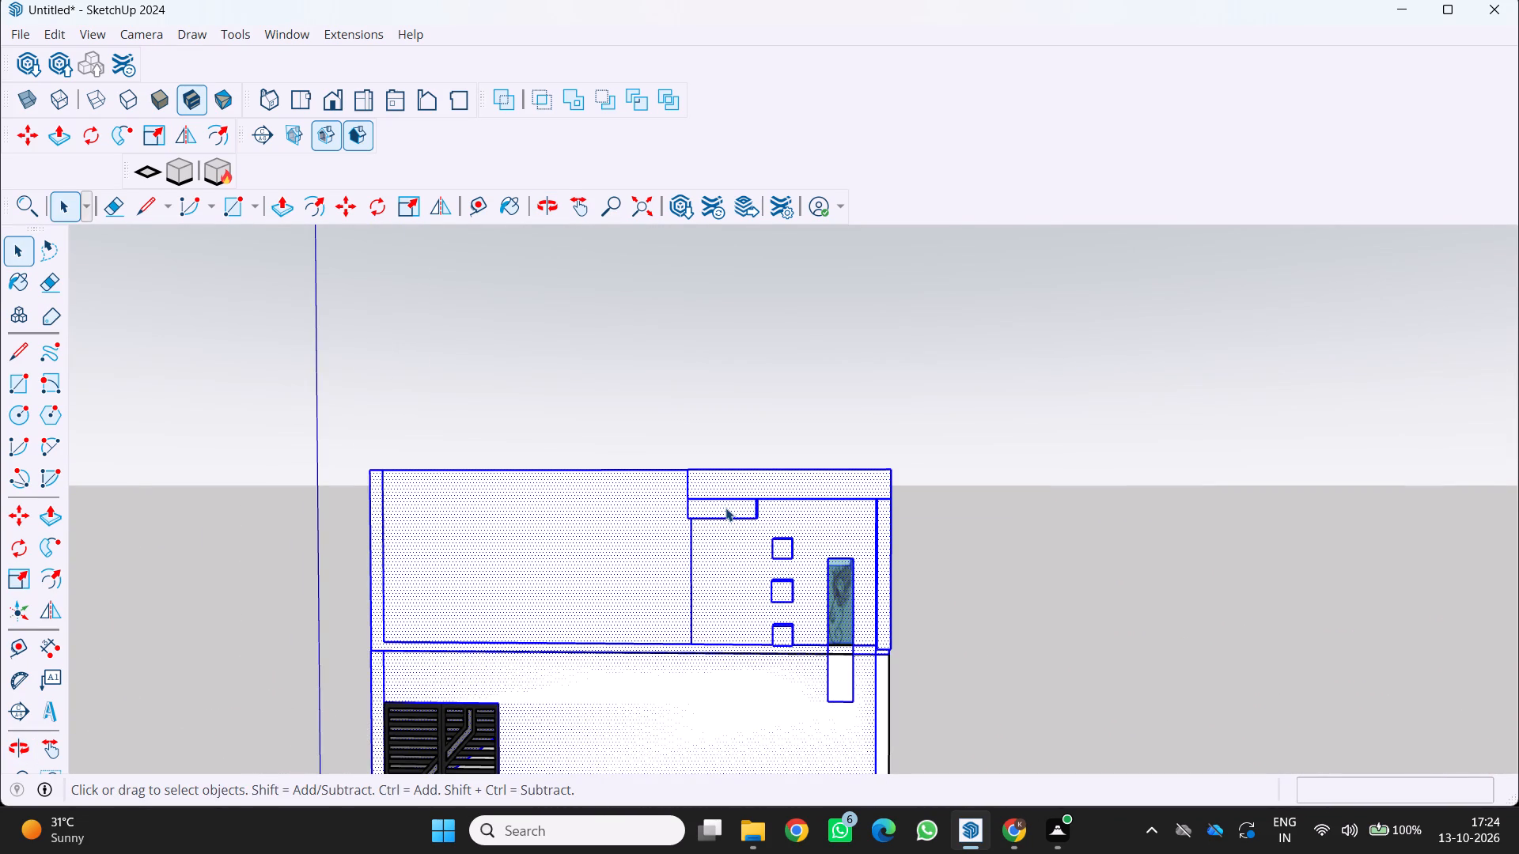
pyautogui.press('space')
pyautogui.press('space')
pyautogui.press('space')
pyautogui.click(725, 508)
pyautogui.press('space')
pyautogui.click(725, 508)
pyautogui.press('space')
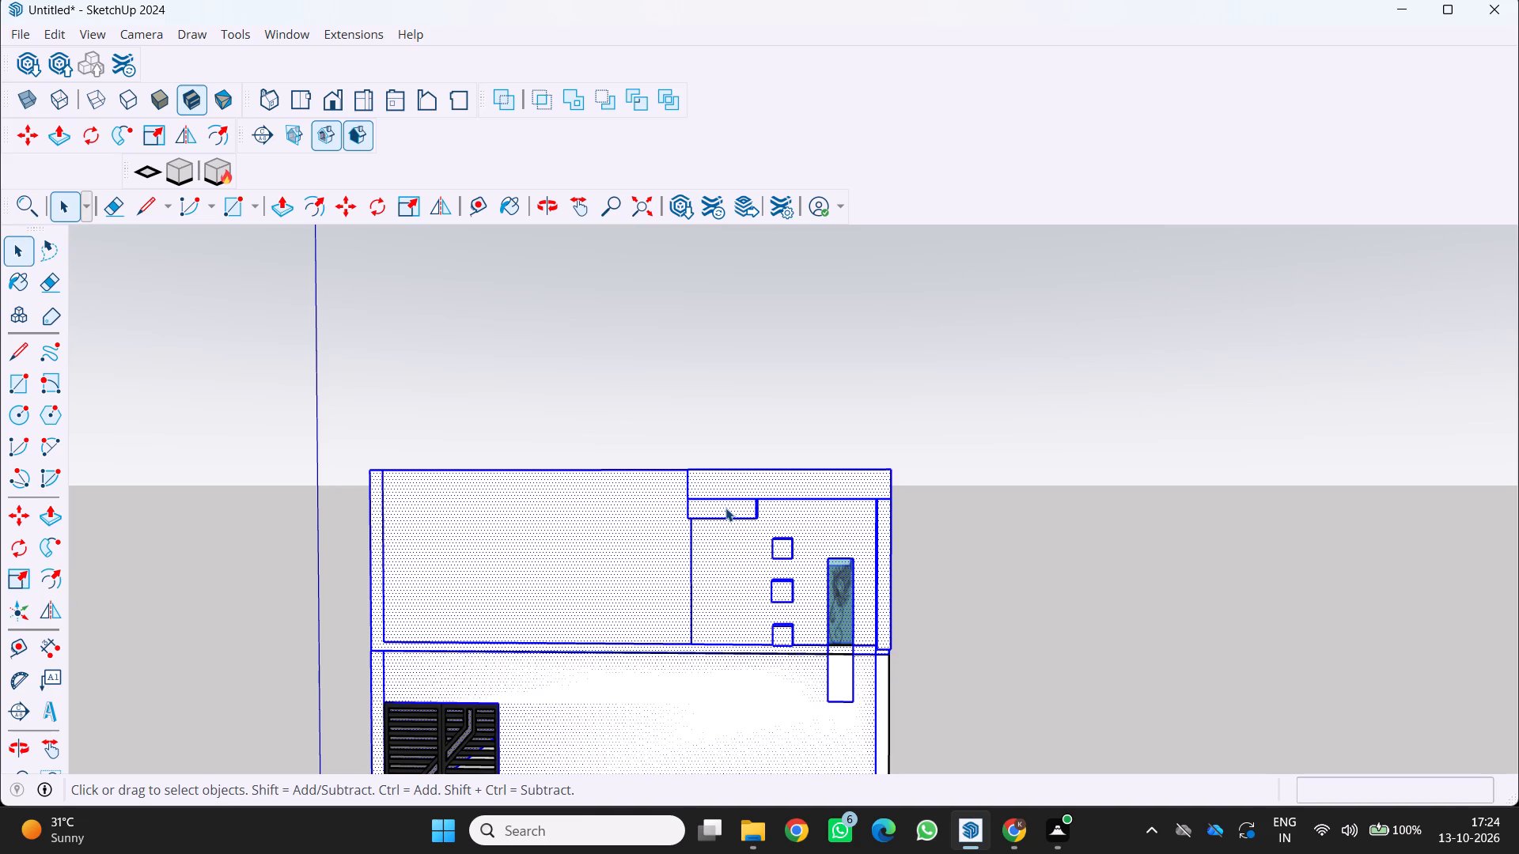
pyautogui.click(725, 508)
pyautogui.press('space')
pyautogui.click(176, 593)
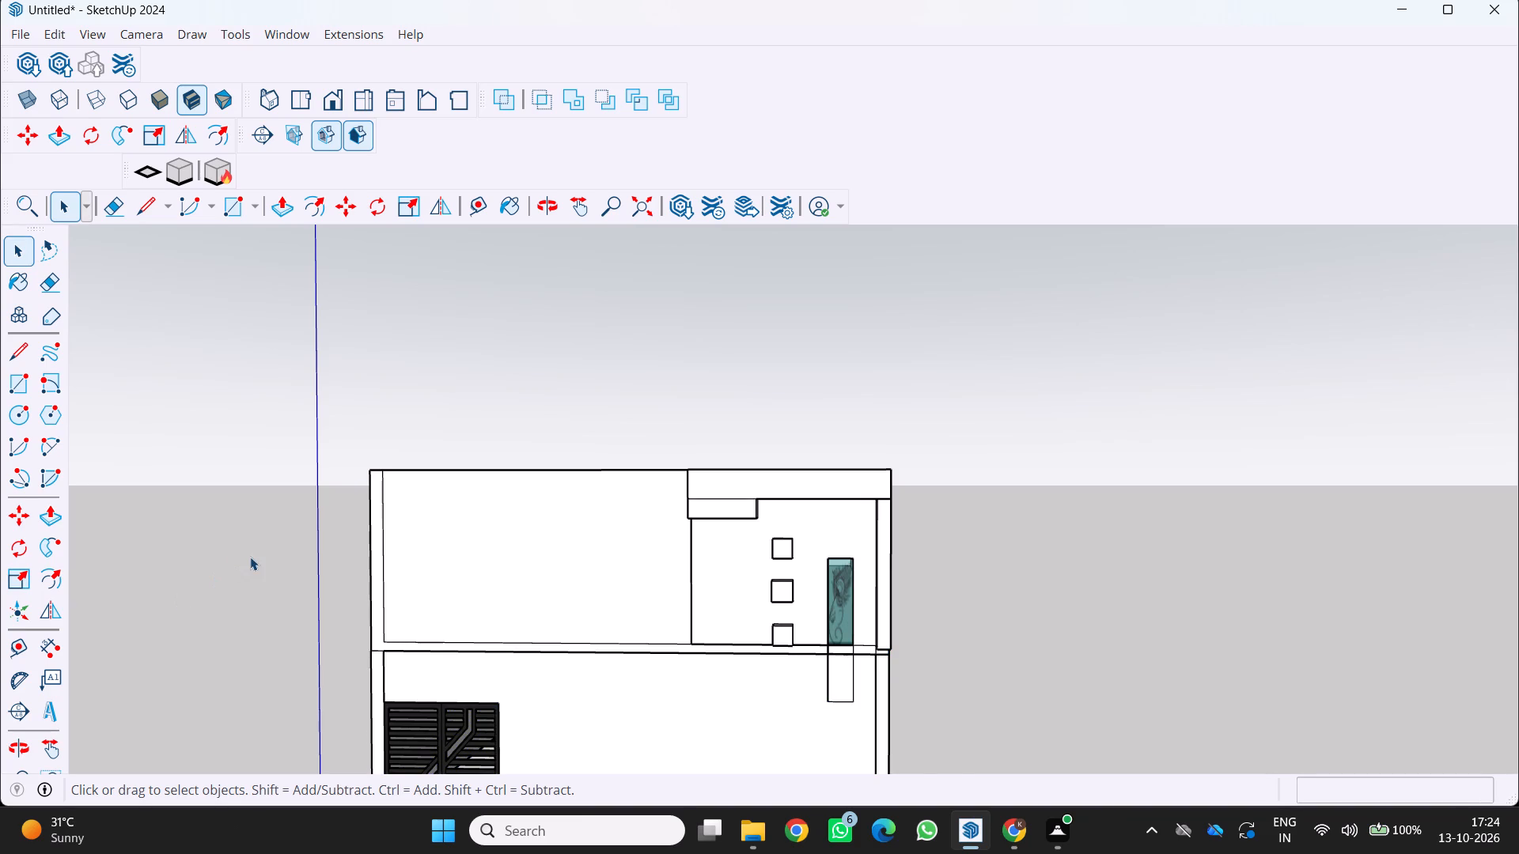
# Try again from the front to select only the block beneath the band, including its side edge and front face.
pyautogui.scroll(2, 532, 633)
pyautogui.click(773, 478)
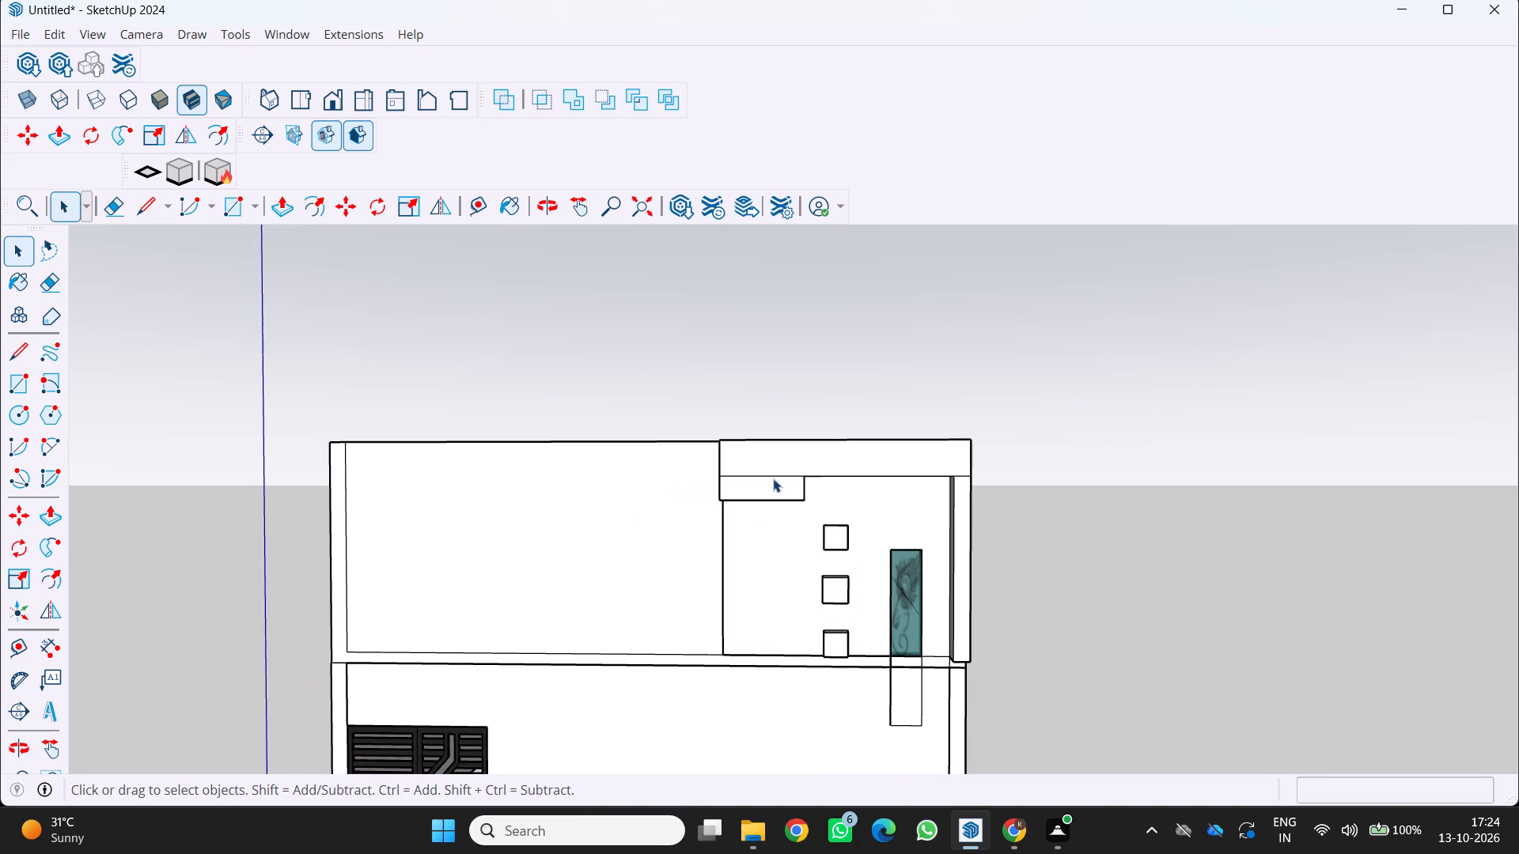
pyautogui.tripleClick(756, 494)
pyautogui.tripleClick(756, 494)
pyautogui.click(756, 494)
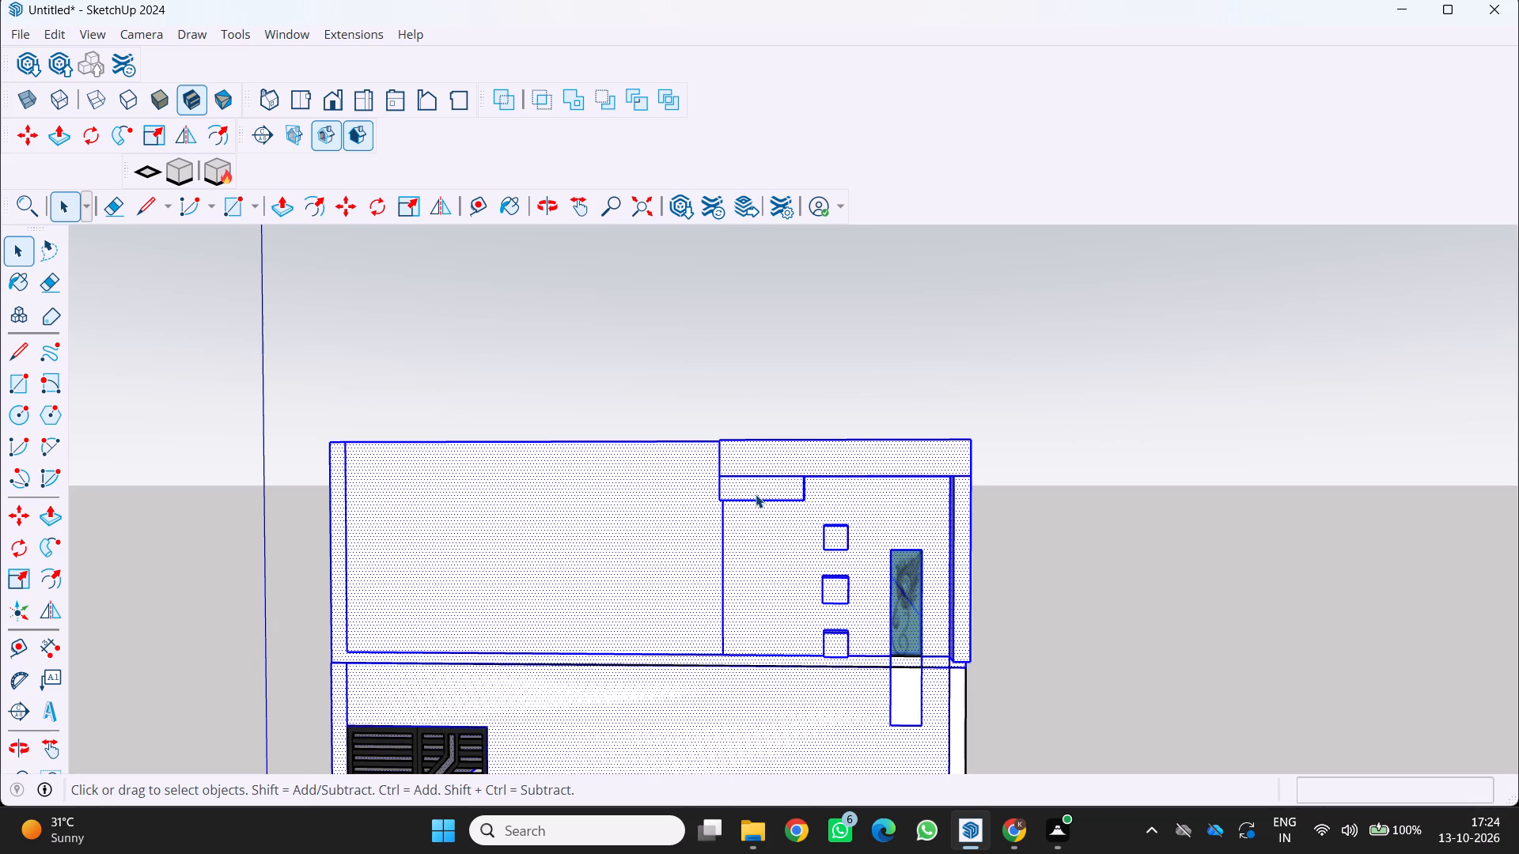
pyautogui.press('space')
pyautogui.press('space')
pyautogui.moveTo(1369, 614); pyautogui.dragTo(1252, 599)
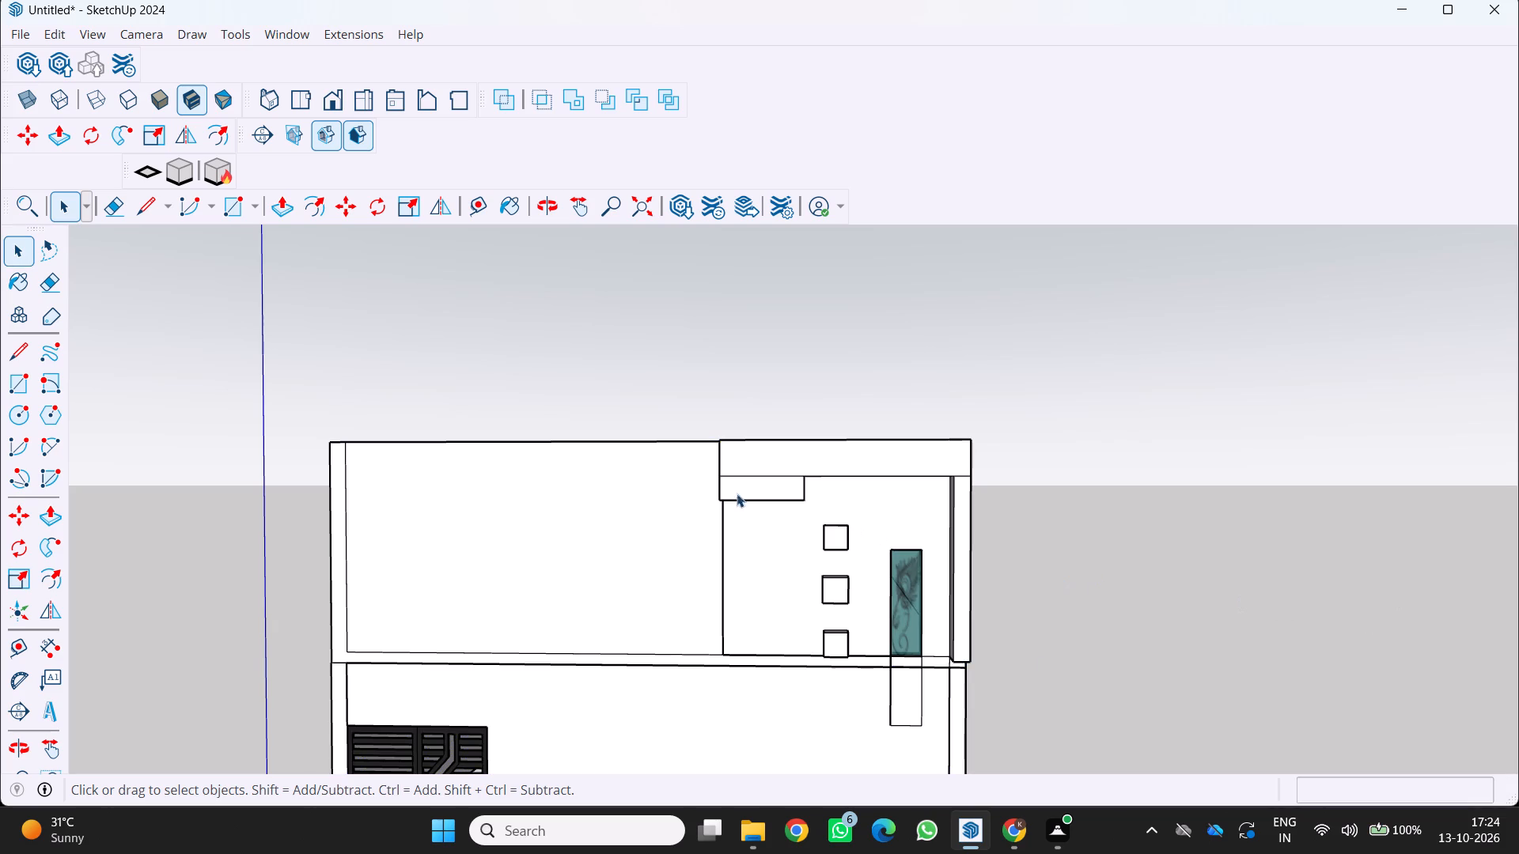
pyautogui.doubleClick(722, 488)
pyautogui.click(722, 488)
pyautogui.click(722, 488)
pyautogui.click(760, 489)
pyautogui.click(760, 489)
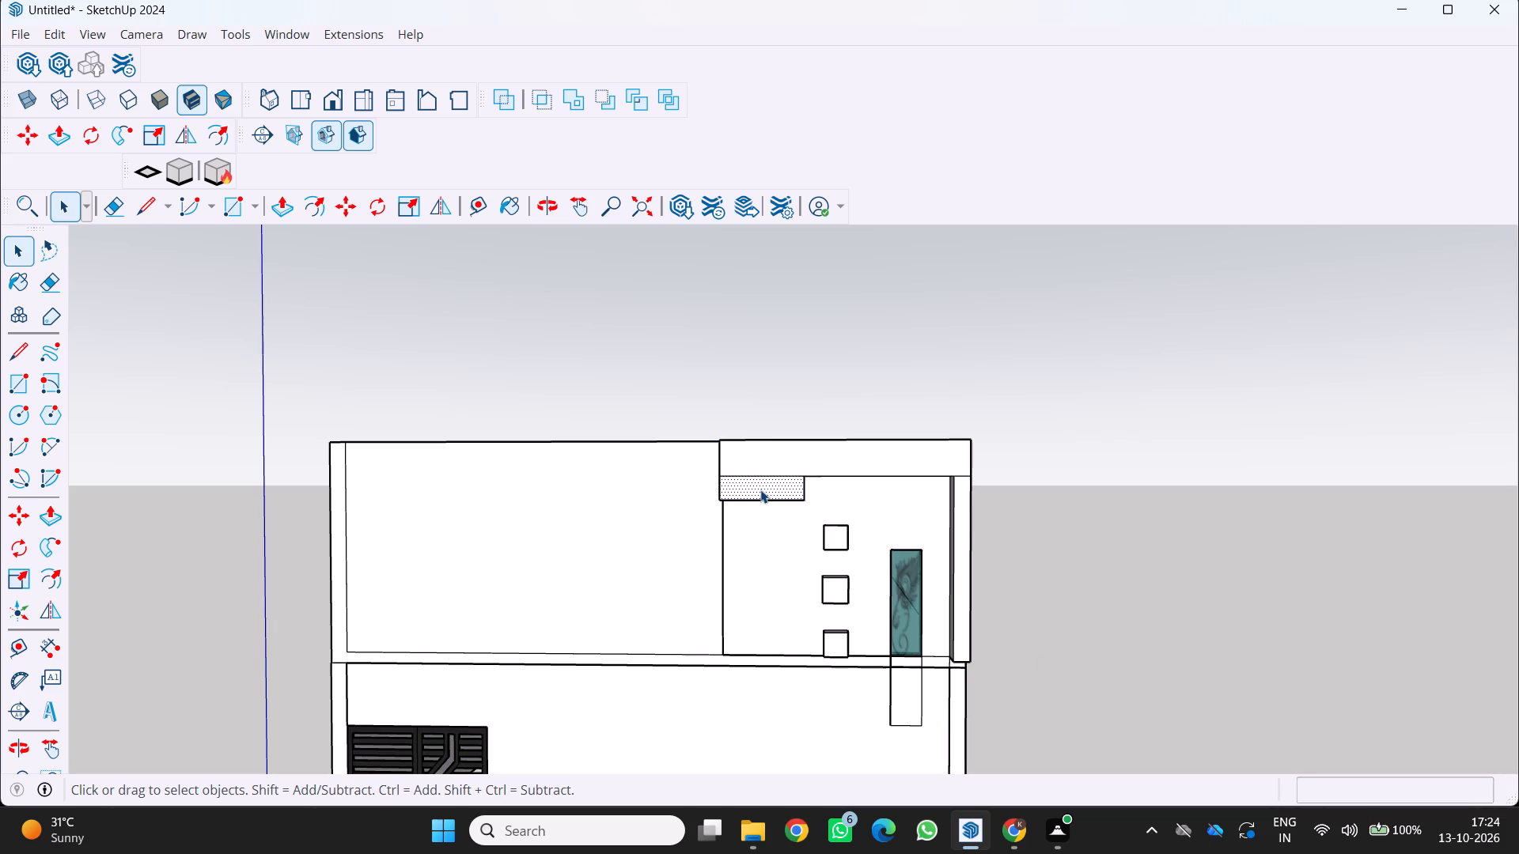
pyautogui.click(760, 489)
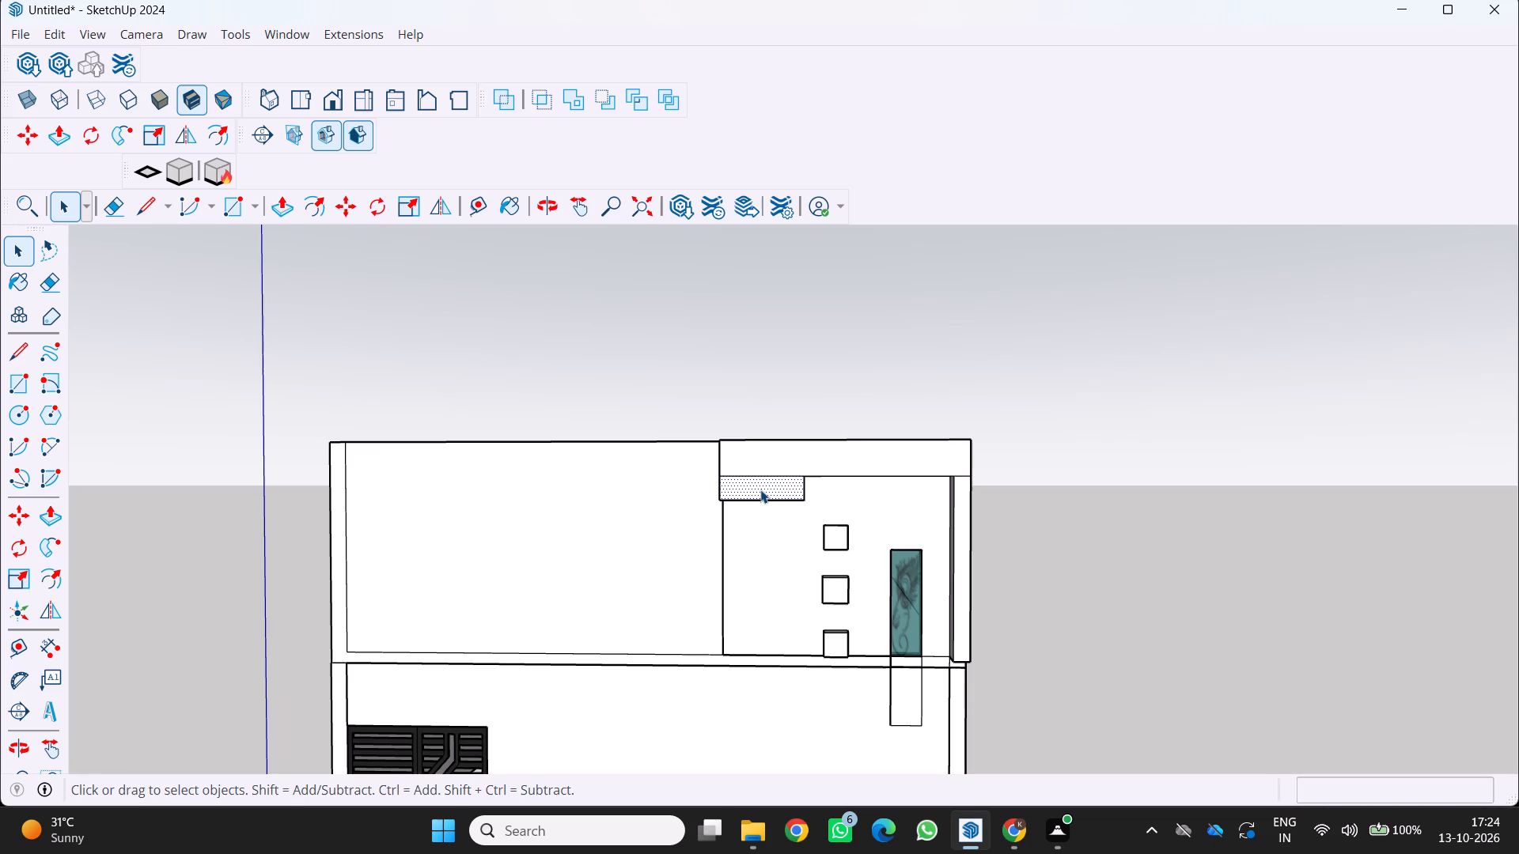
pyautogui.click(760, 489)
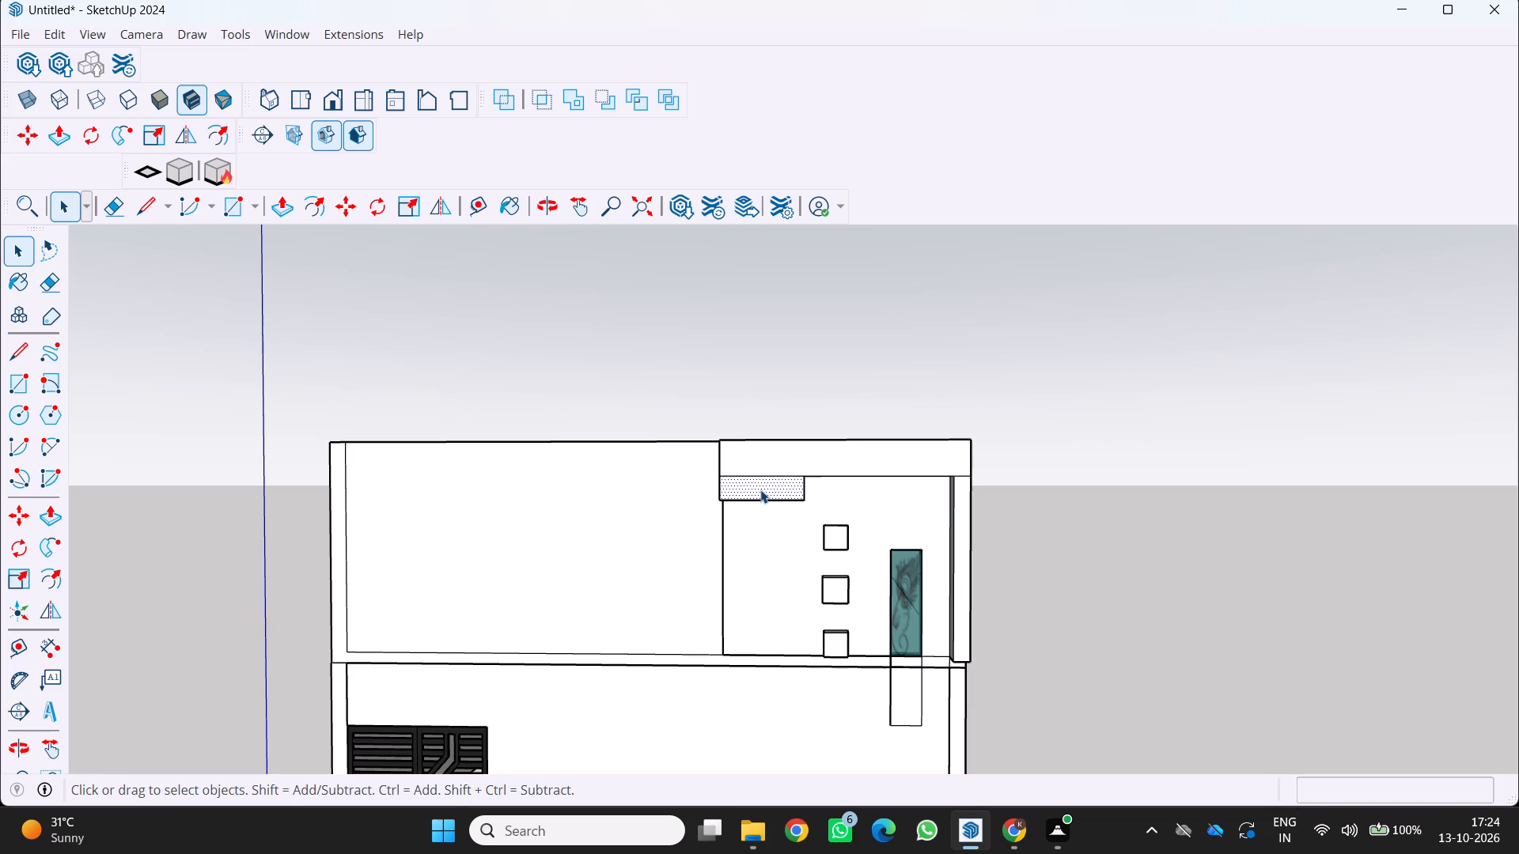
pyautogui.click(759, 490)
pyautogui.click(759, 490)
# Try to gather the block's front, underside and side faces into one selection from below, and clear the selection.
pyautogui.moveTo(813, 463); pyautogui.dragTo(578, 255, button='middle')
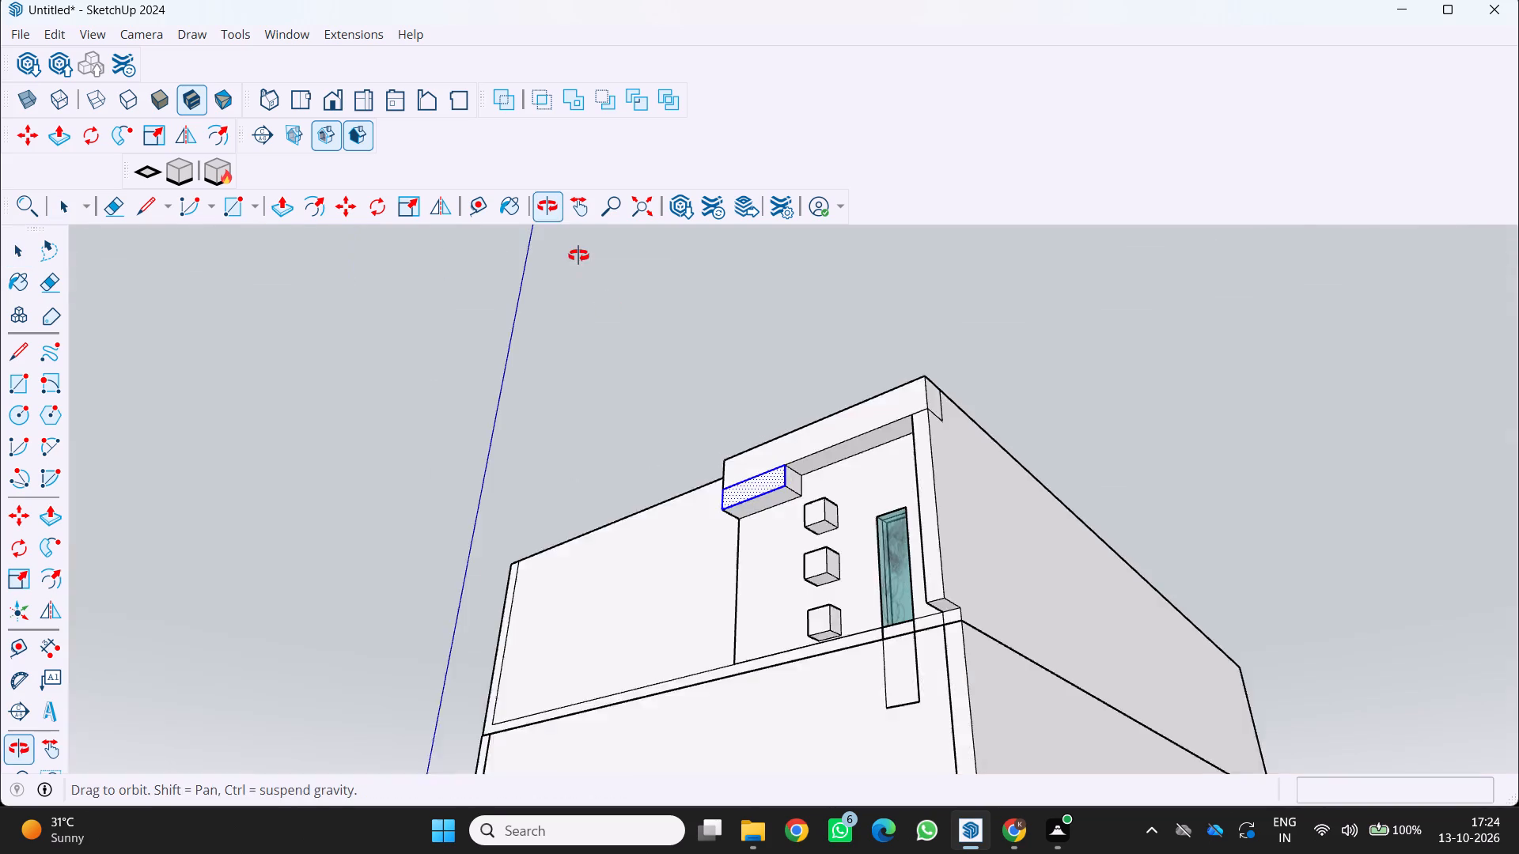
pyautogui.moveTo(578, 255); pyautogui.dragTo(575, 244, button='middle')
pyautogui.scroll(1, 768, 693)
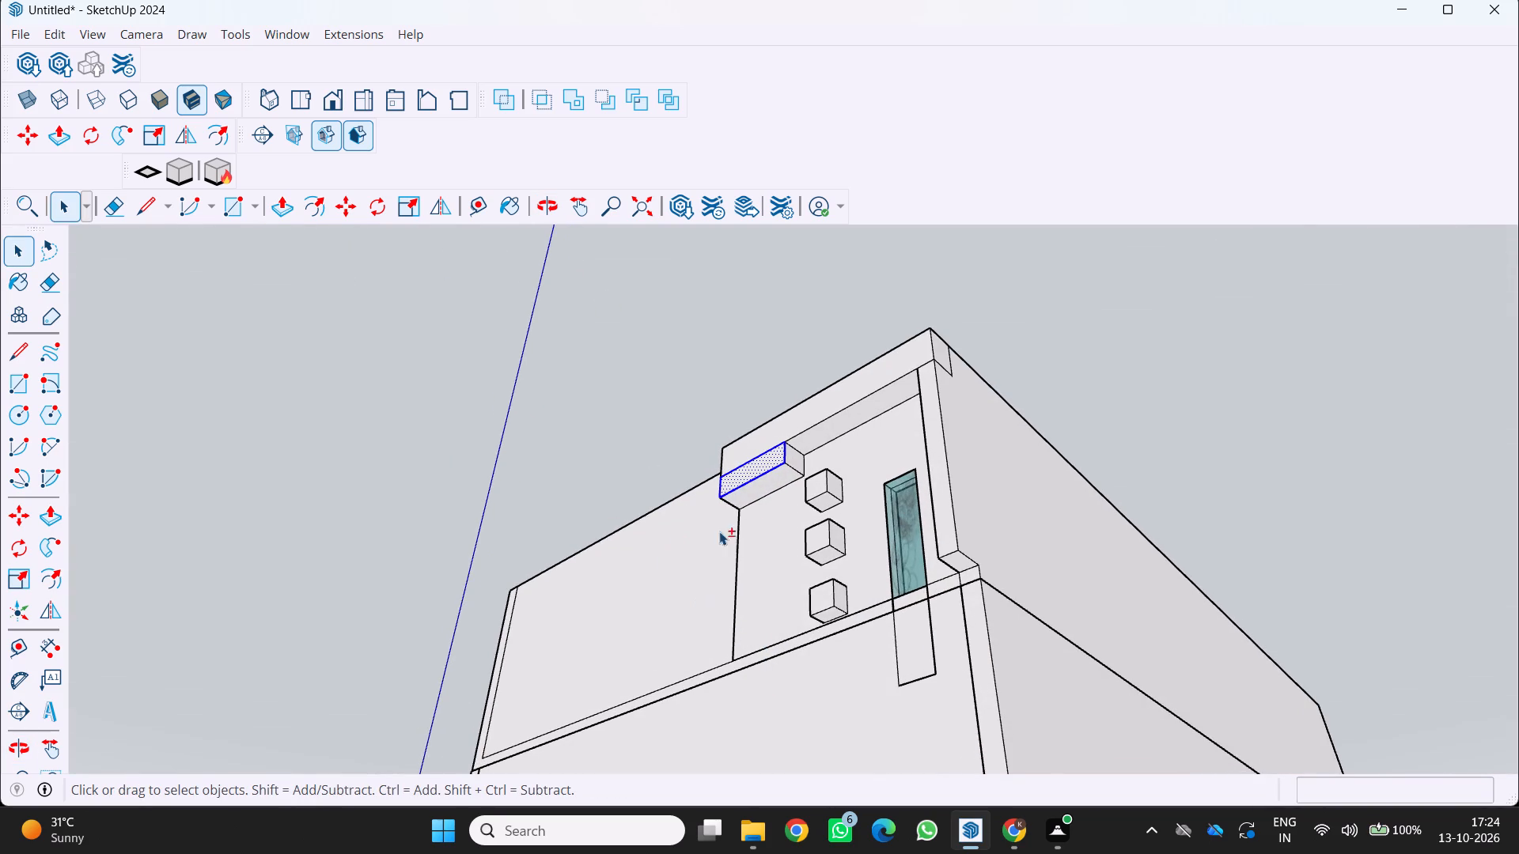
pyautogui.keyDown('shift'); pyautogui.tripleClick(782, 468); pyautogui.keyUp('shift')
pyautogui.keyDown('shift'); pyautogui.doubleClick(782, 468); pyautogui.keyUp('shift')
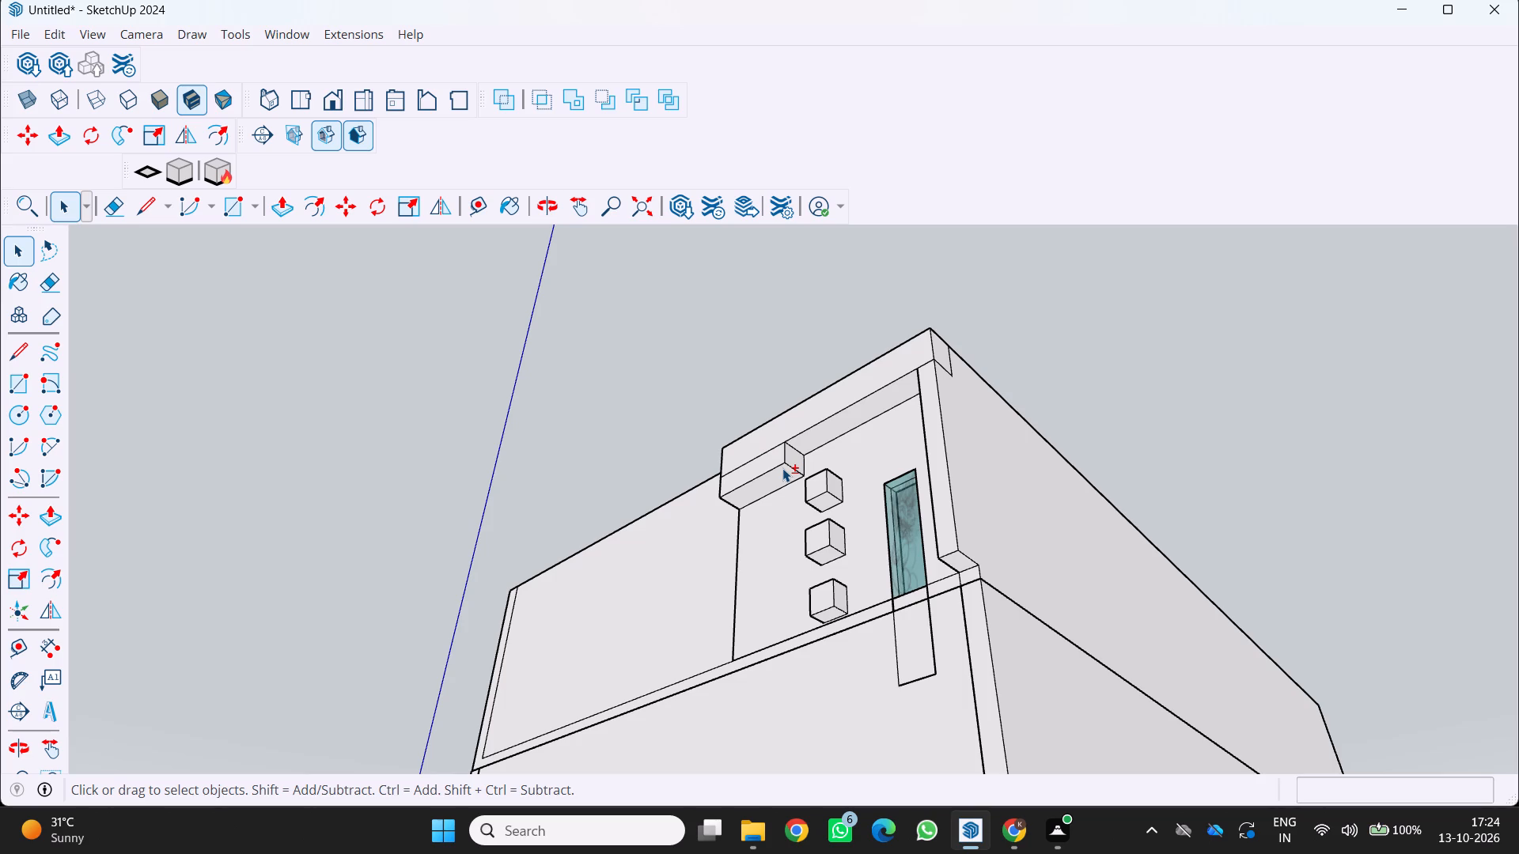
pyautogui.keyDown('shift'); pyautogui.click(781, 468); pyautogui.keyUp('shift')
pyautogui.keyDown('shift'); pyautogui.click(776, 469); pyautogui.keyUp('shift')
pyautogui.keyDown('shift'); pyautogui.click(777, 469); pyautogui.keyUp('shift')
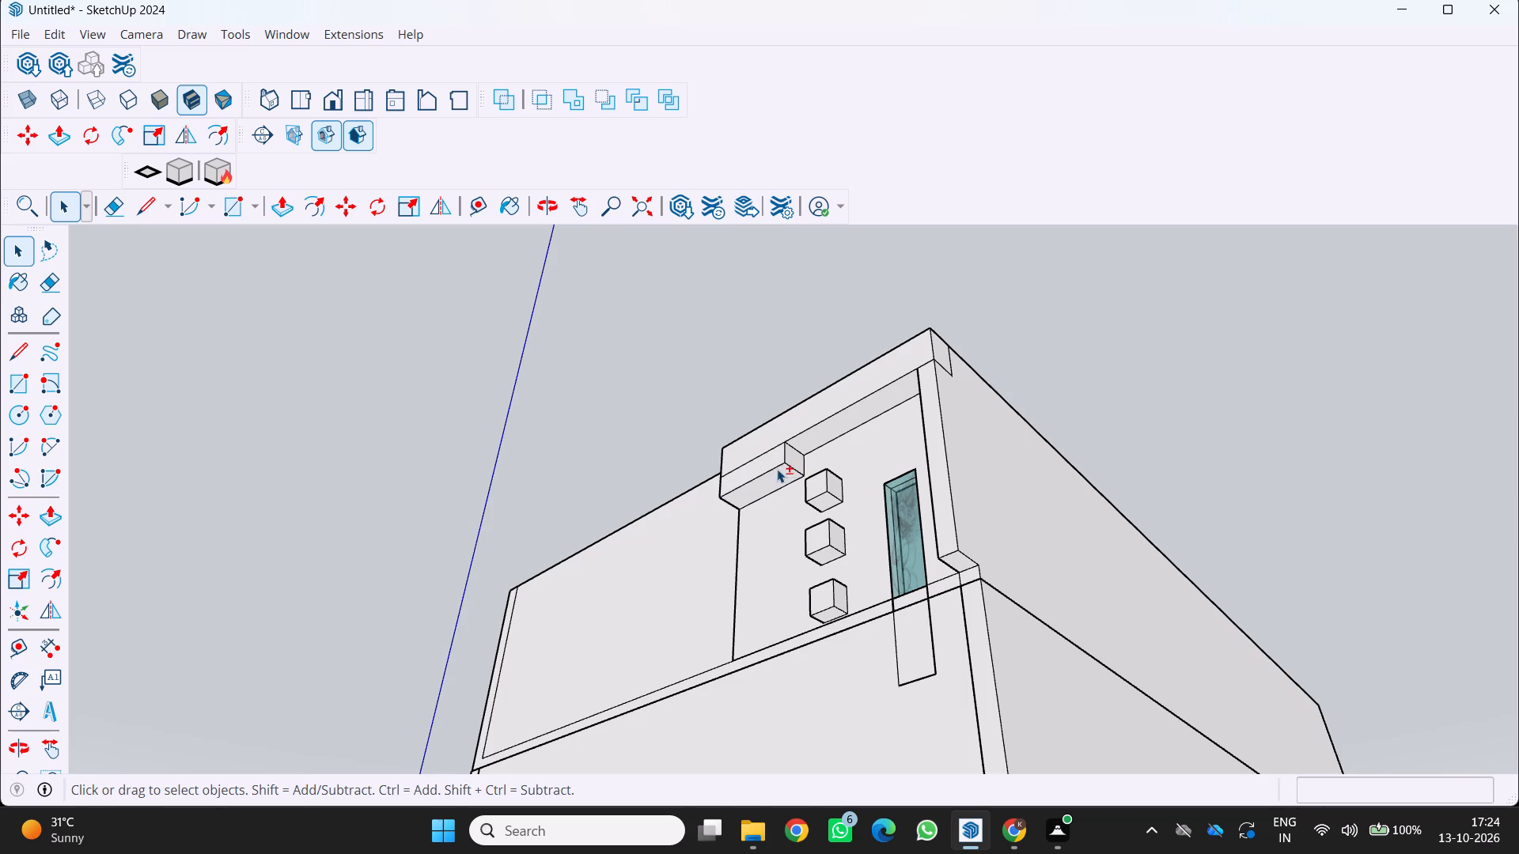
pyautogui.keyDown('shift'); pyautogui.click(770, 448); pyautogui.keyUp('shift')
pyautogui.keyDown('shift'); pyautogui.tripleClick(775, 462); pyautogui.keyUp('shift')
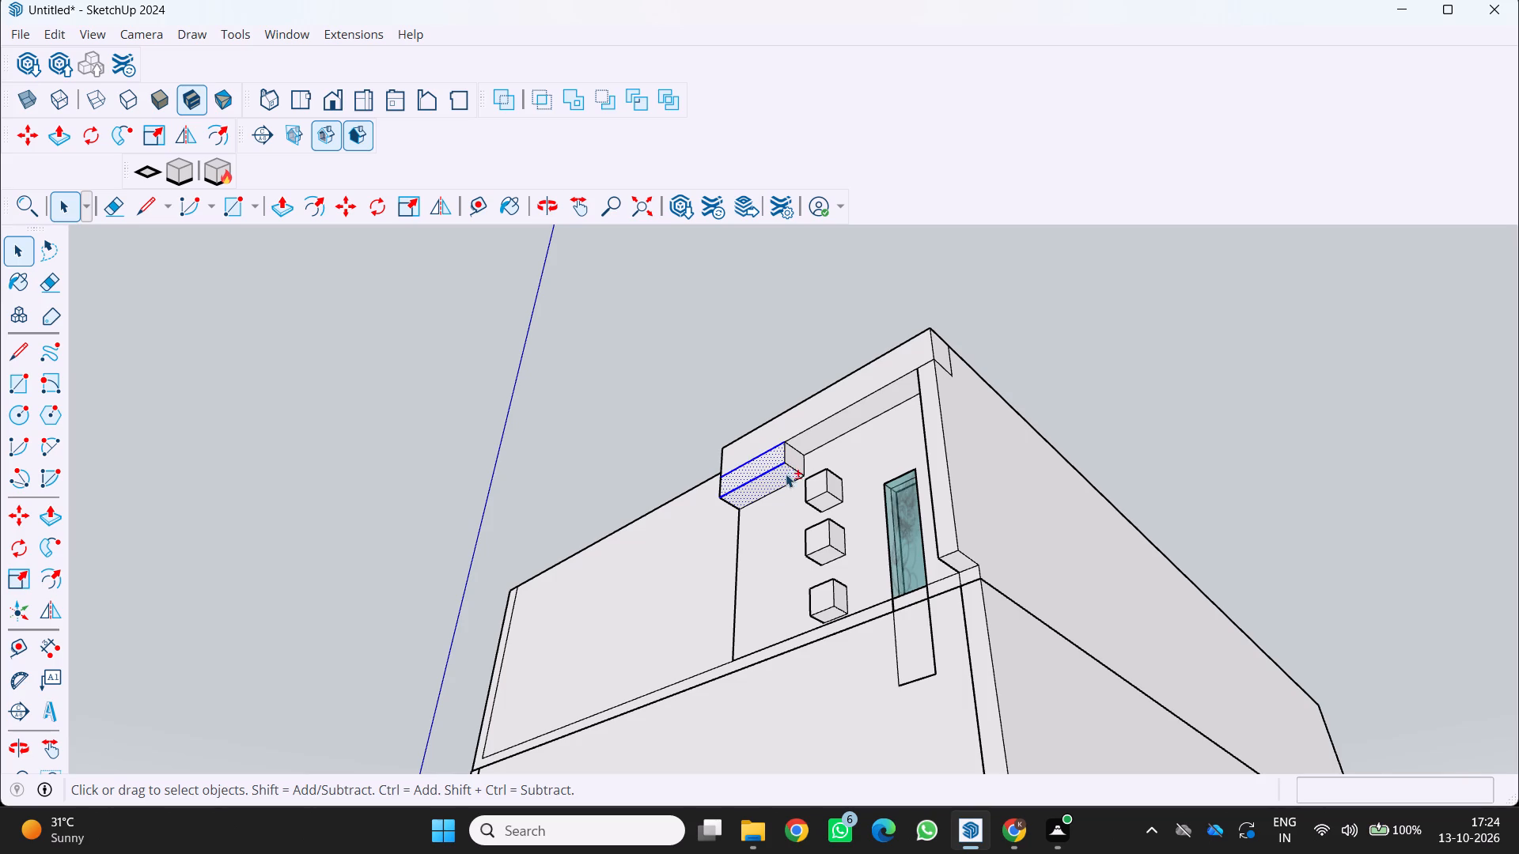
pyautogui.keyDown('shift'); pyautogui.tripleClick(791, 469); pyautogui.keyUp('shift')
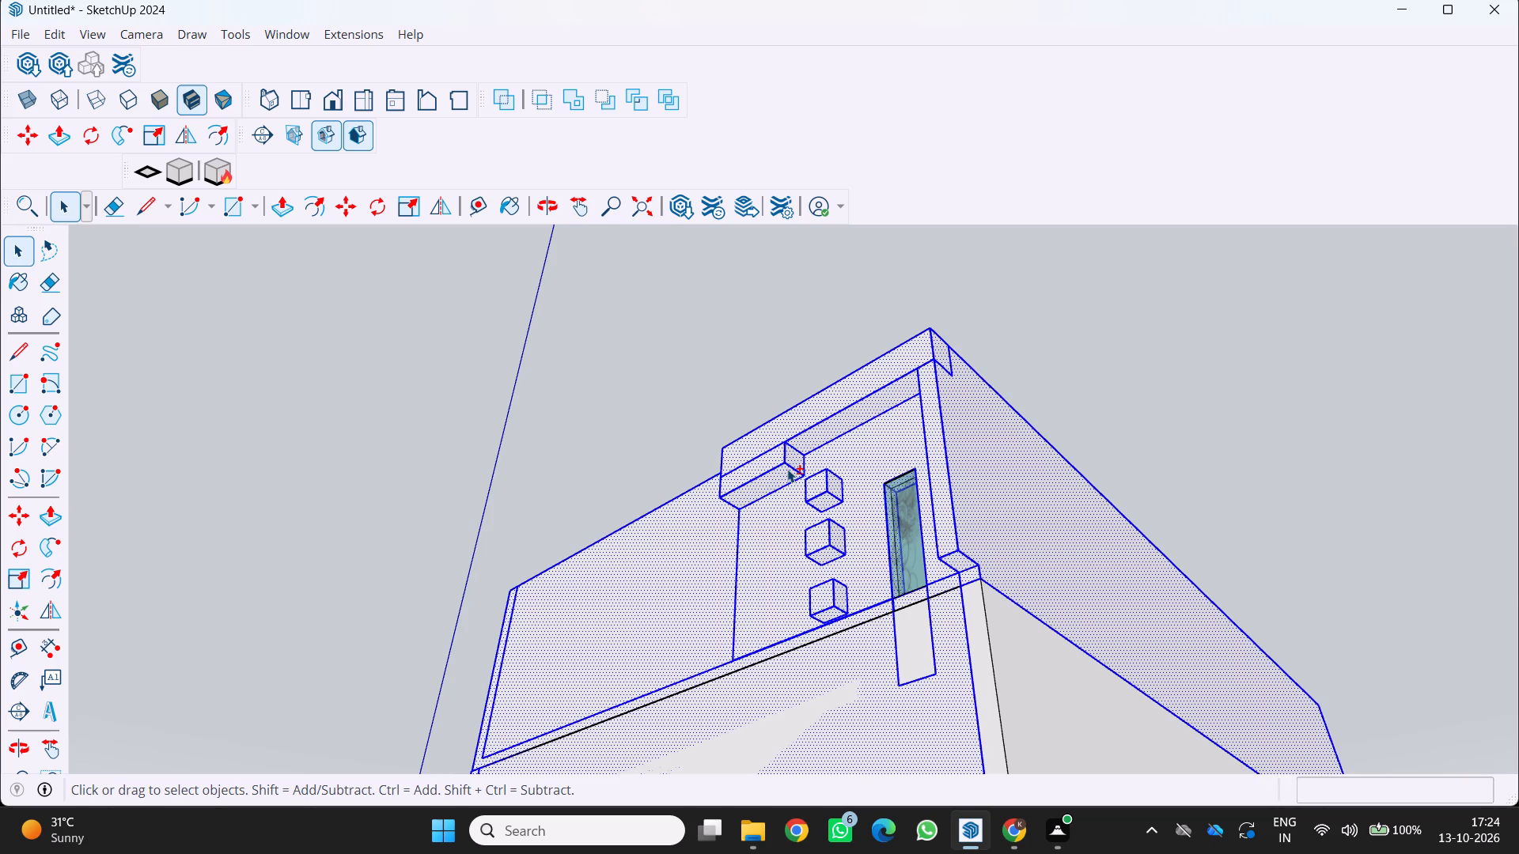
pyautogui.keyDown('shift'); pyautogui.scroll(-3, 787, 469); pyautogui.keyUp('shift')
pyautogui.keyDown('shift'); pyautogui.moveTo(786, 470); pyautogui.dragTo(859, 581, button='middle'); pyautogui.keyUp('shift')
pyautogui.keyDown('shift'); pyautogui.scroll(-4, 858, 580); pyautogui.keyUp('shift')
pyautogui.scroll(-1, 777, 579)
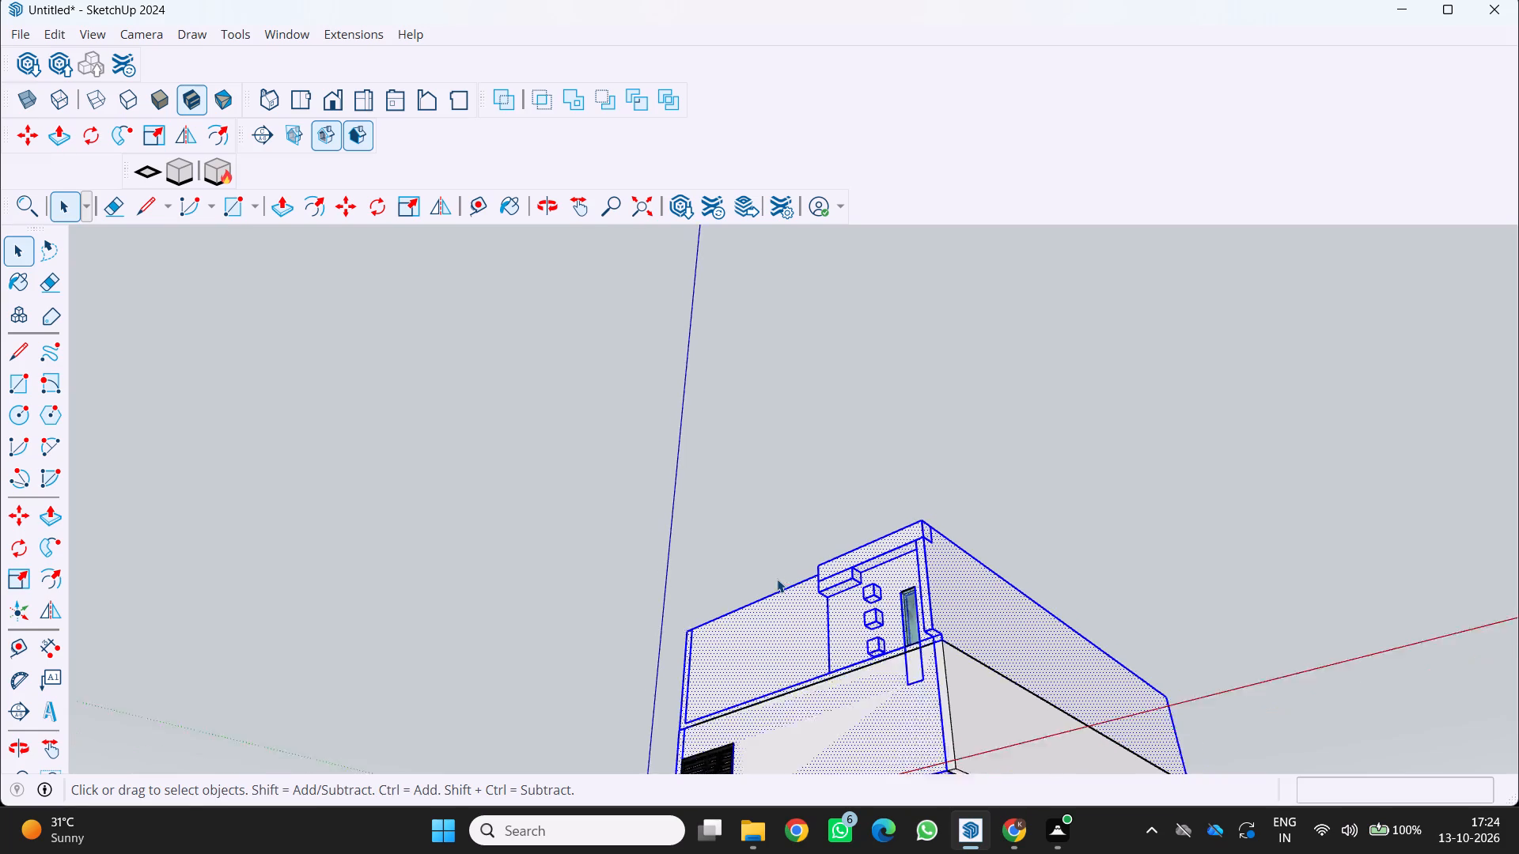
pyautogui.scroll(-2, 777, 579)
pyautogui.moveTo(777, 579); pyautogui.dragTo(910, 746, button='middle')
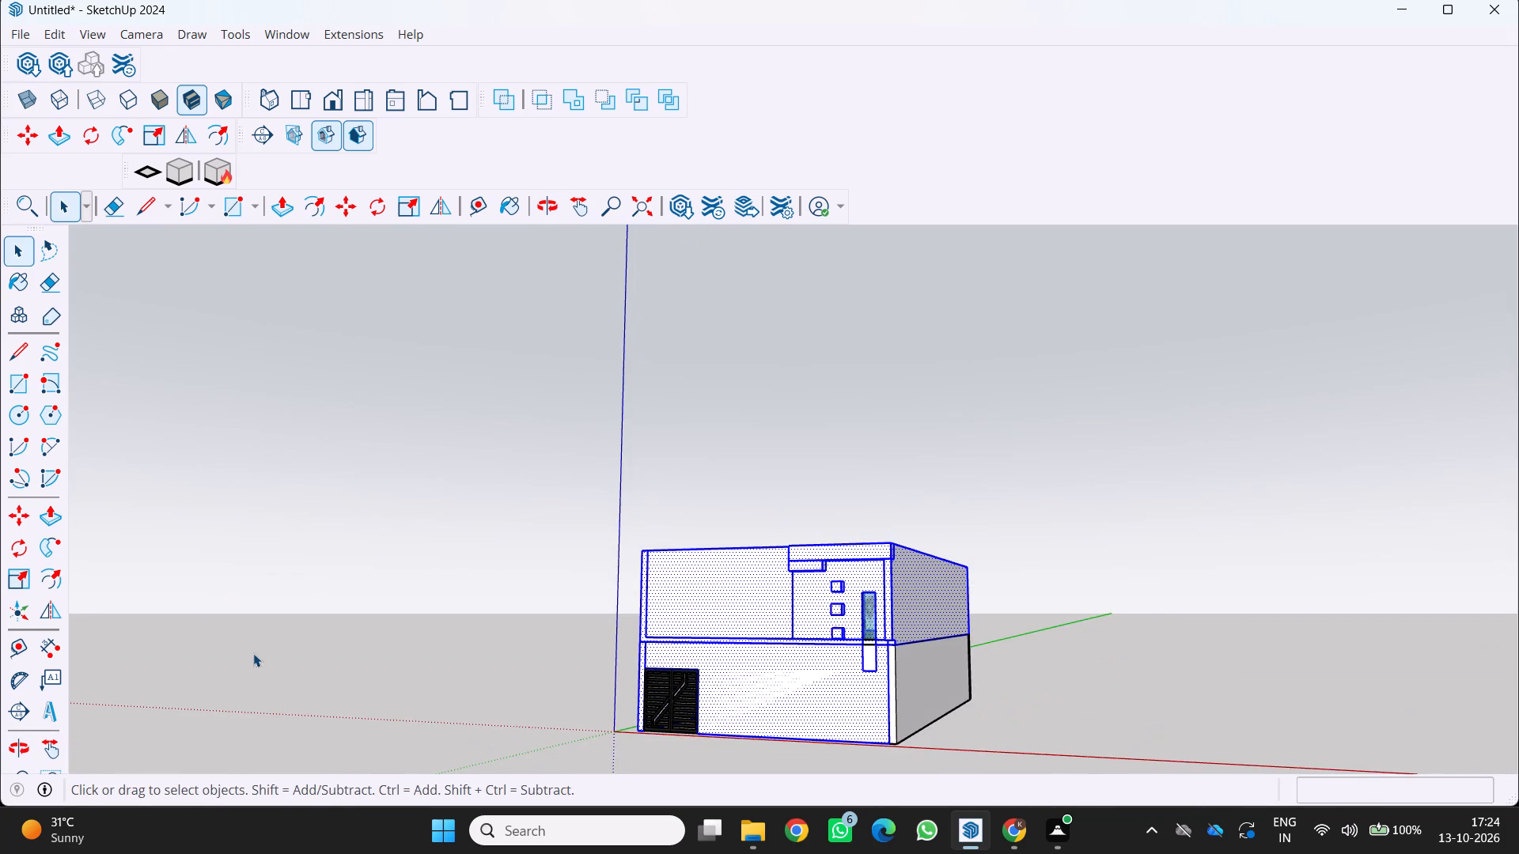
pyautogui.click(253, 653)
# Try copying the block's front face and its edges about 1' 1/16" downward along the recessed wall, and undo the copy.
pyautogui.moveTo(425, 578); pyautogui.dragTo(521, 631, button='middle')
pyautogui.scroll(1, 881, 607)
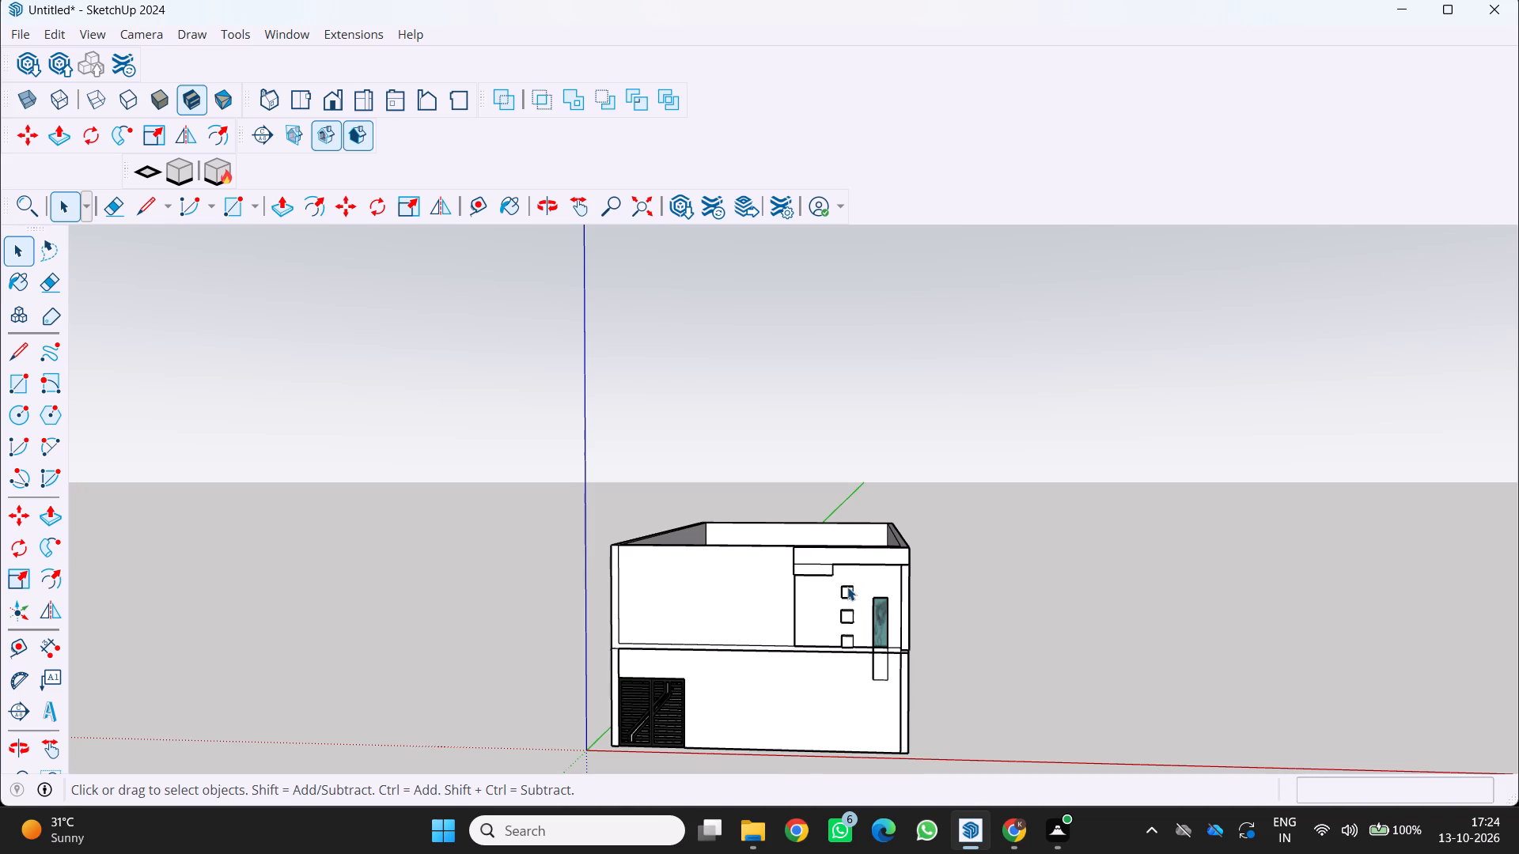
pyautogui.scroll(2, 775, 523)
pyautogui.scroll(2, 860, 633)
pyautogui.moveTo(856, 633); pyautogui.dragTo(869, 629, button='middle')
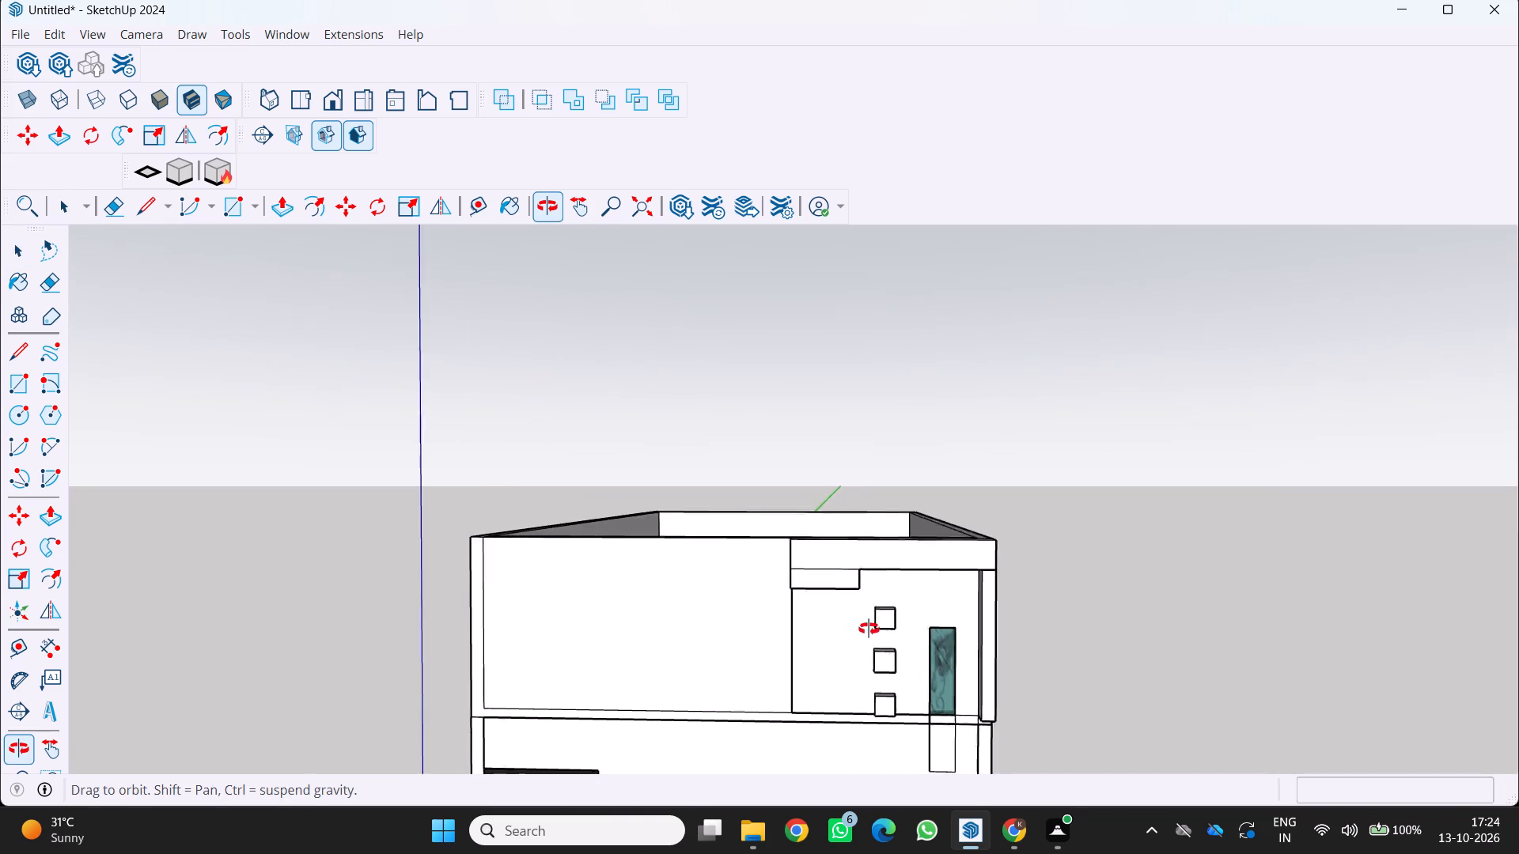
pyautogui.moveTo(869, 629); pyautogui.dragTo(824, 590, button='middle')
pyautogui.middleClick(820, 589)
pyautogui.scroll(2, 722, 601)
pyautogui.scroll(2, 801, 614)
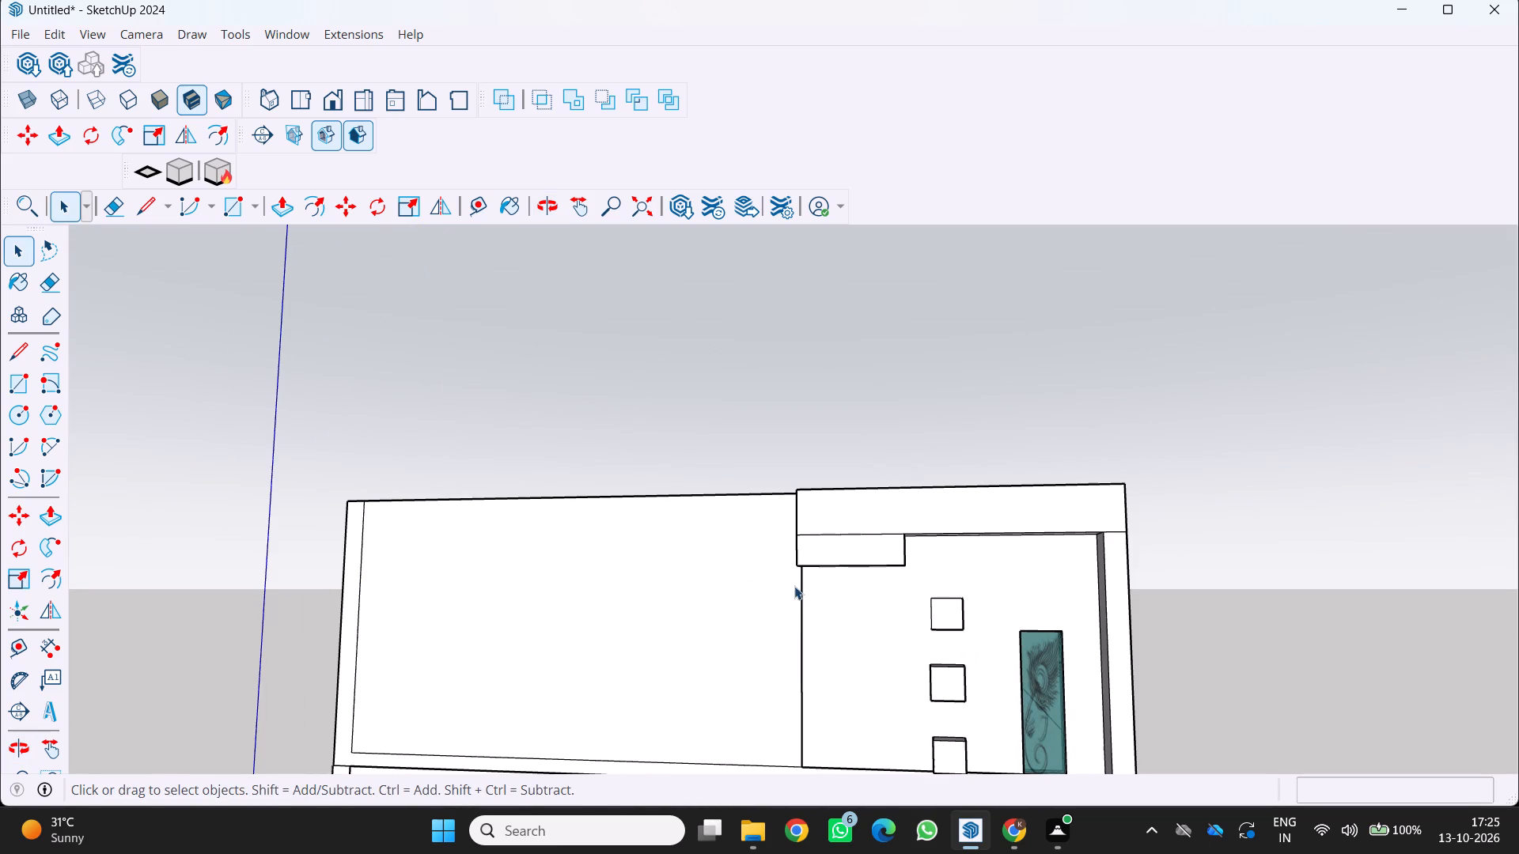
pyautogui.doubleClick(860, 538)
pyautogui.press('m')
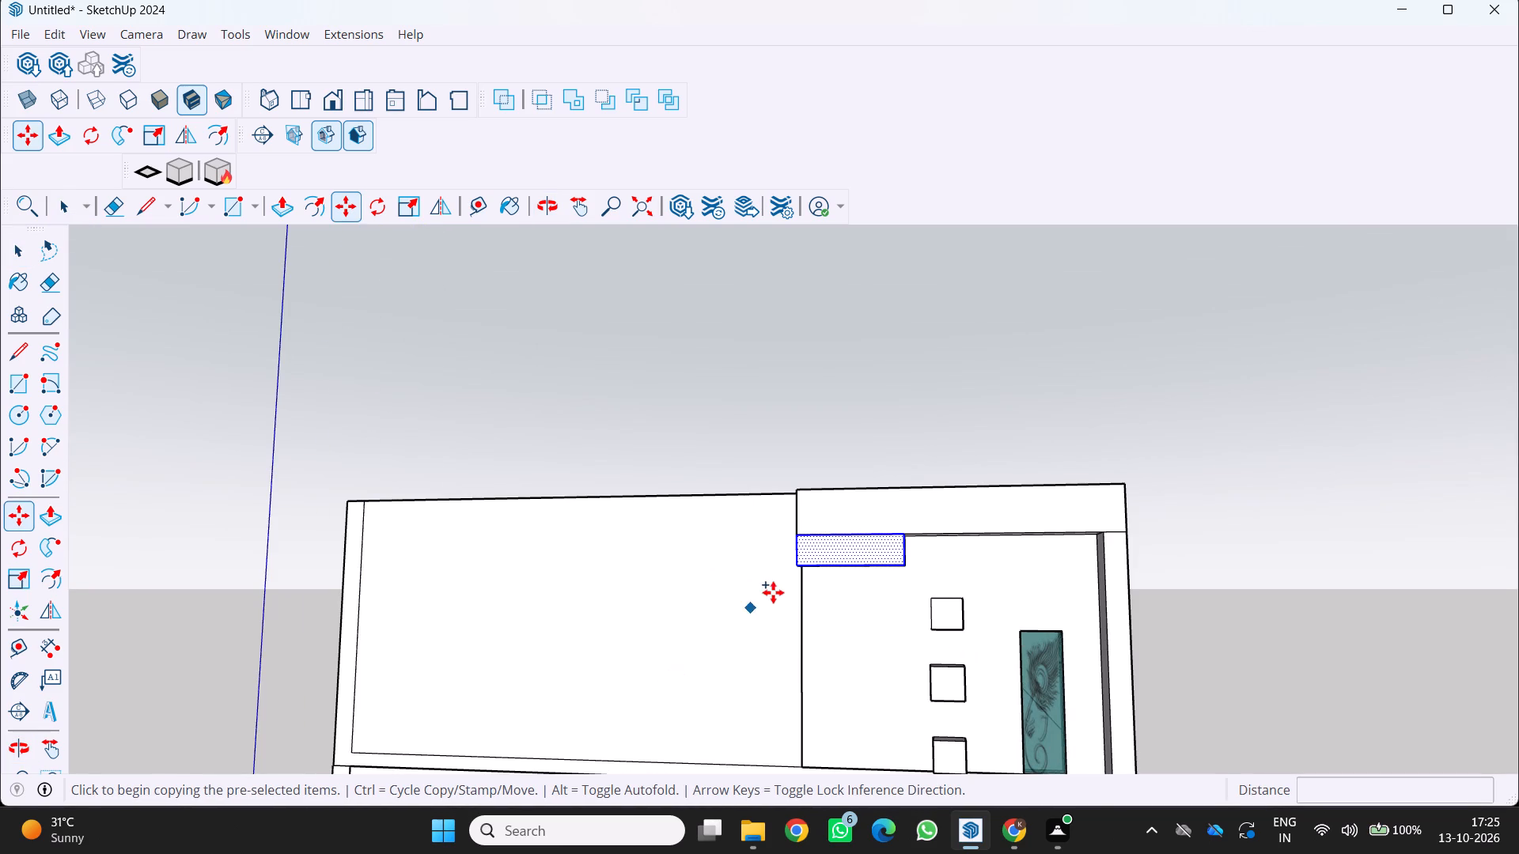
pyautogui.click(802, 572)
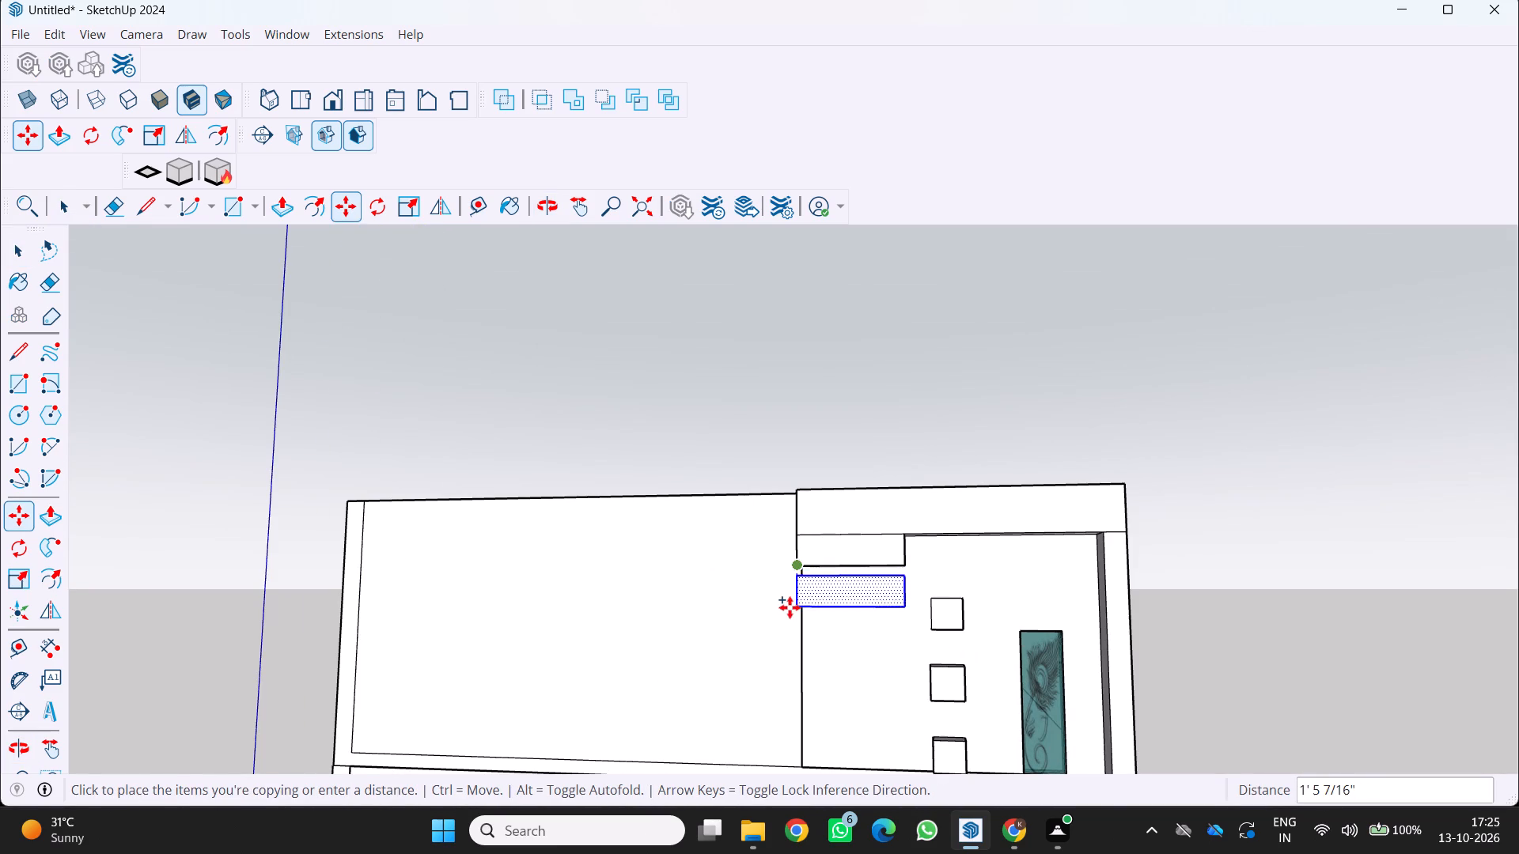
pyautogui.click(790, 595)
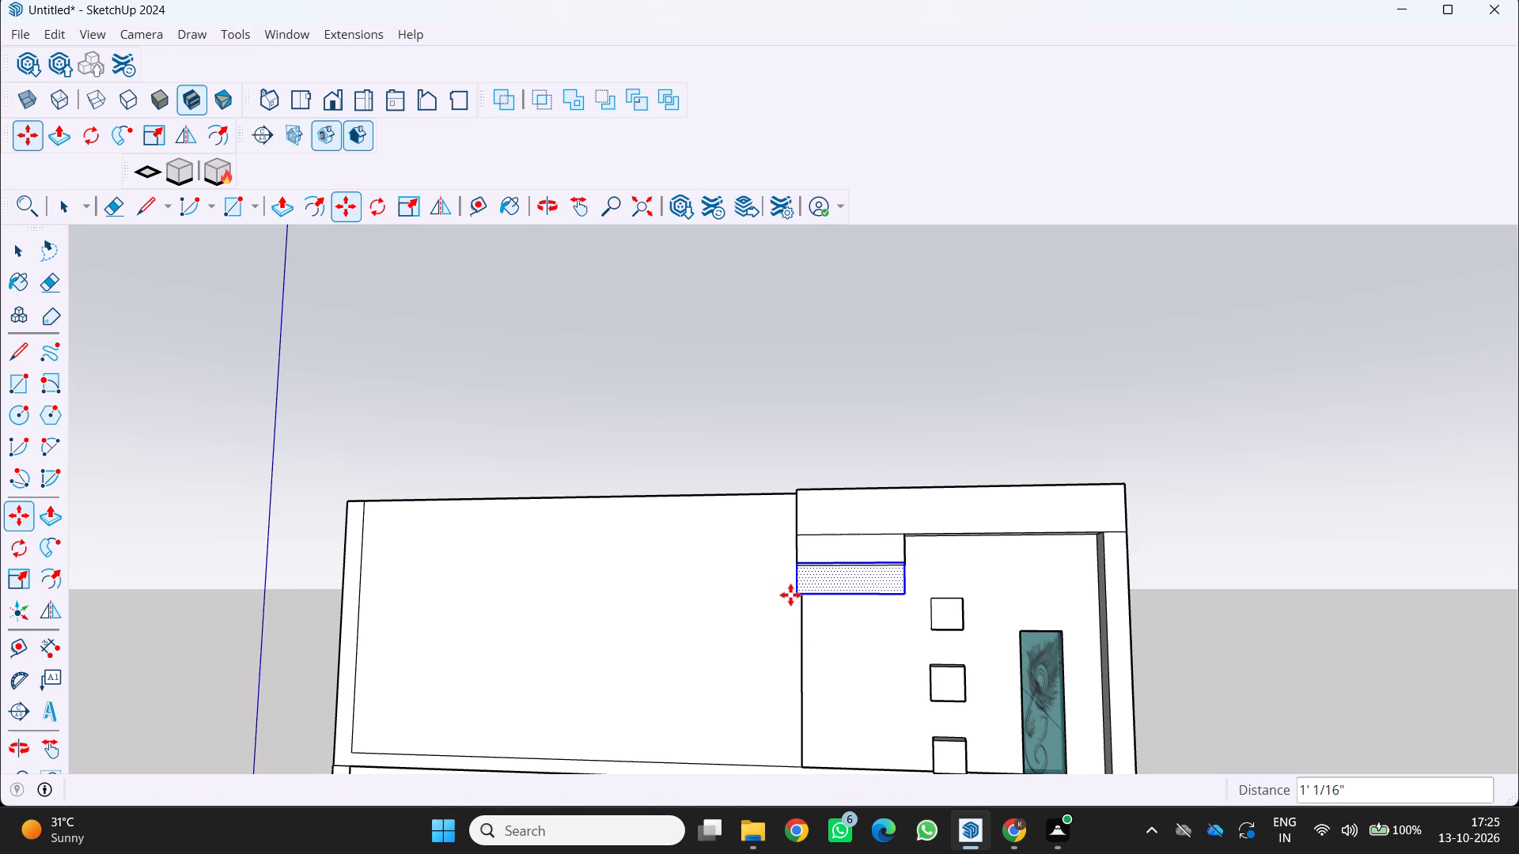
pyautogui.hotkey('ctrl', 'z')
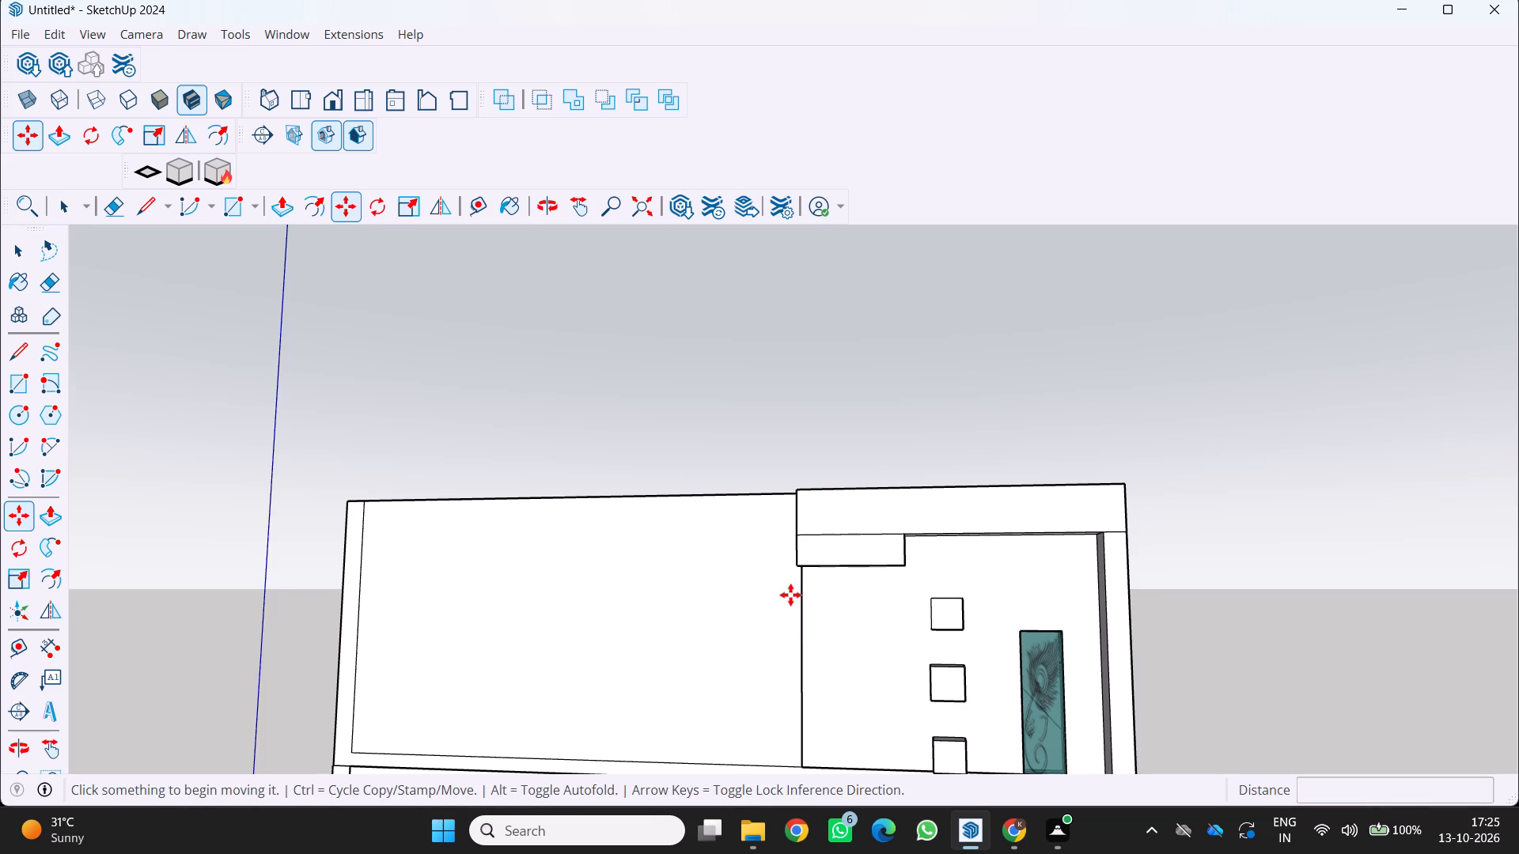
# Copy the front face of the block beneath the band about 7' 4 3/8" down to the recessed wall's base, dividing the distance into 5 equally spaced copies.
pyautogui.press('space')
pyautogui.press('space')
pyautogui.doubleClick(844, 556)
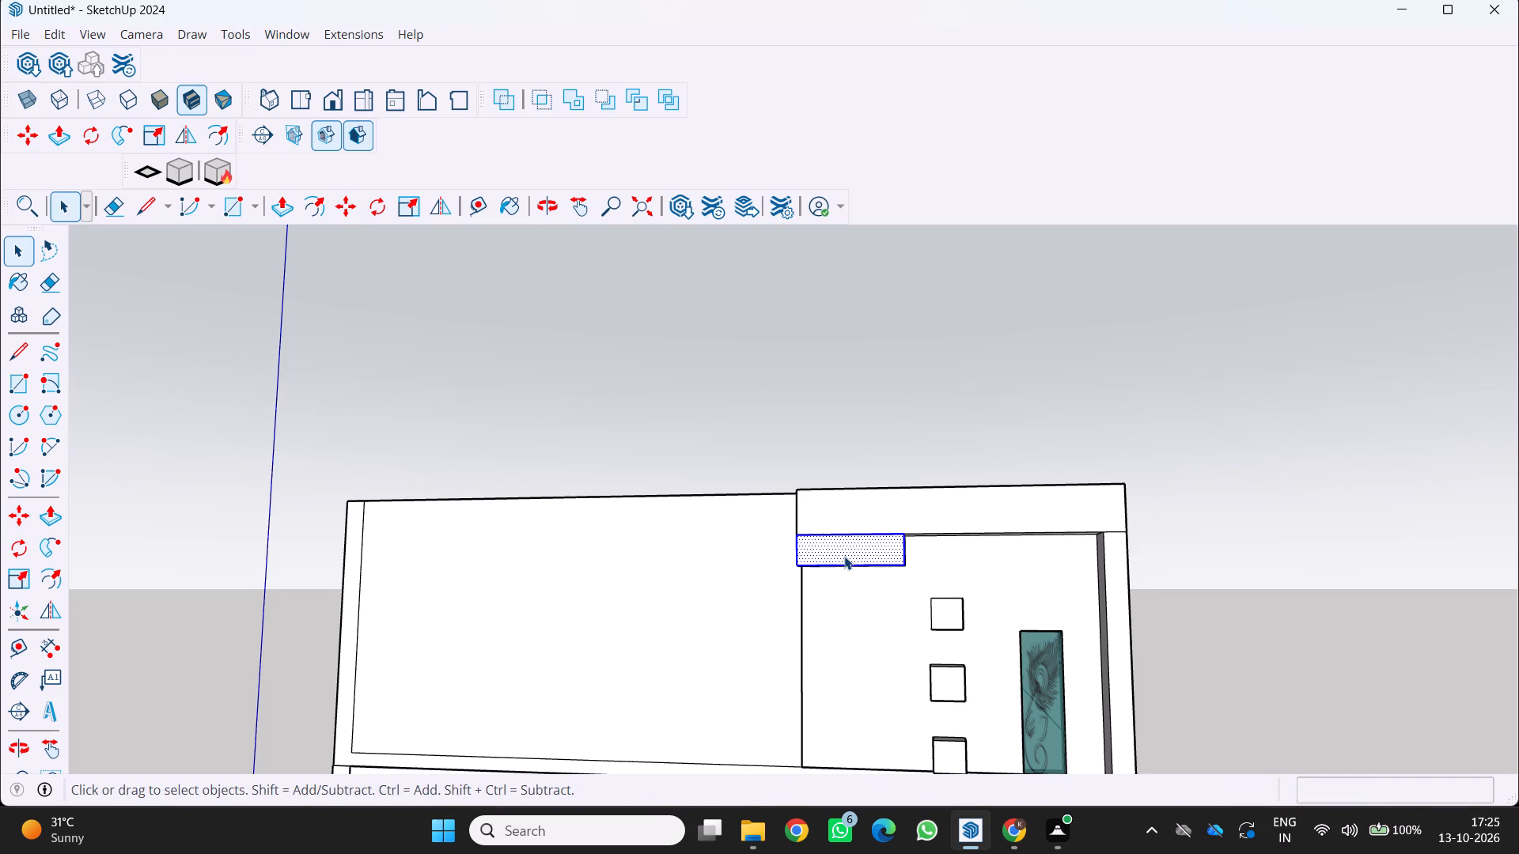
pyautogui.press('m')
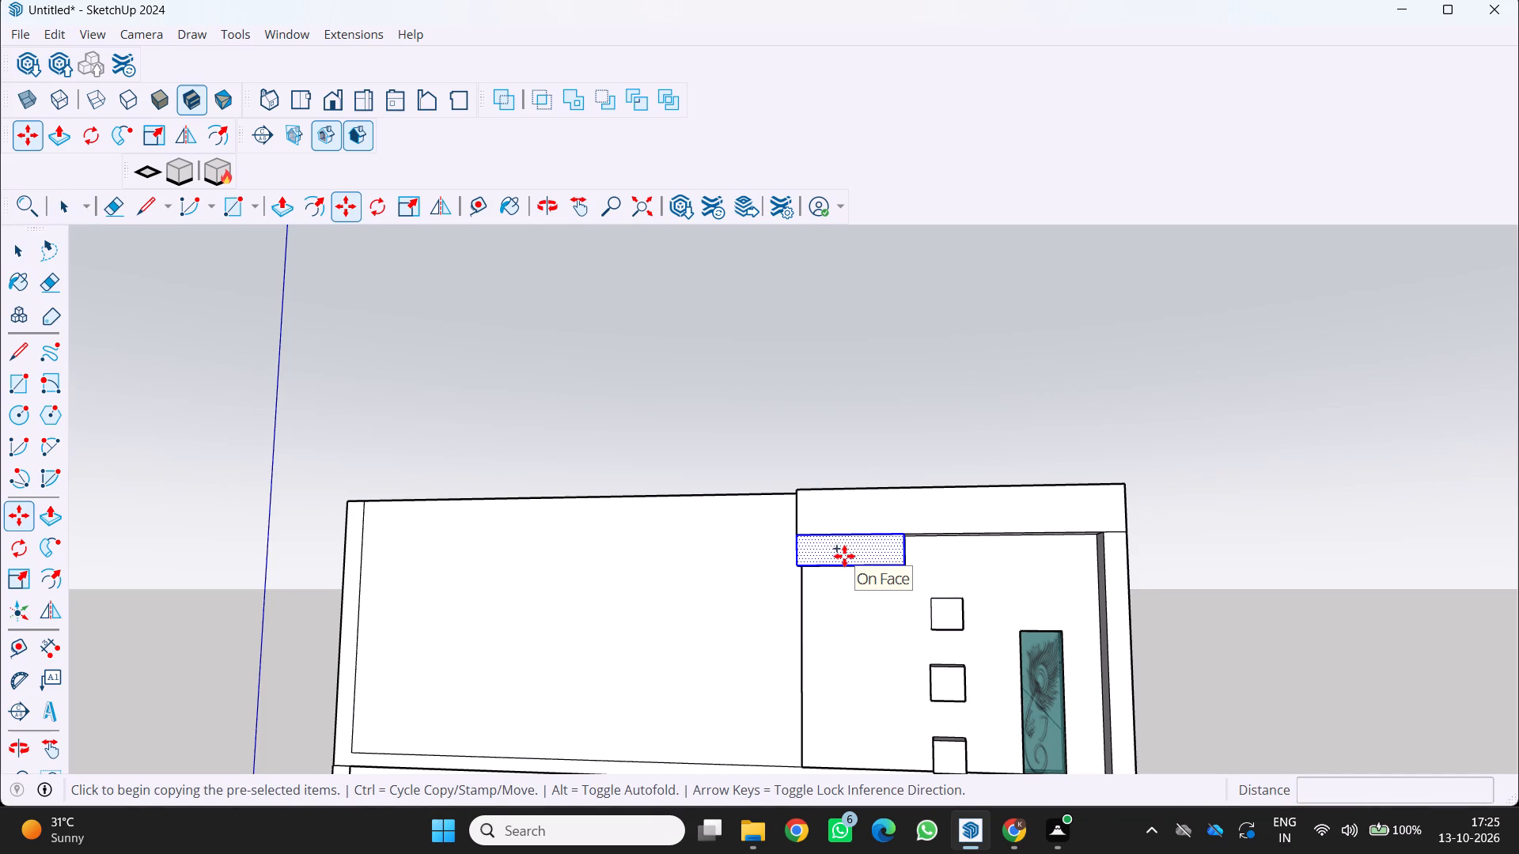
pyautogui.click(797, 570)
pyautogui.scroll(-5, 782, 622)
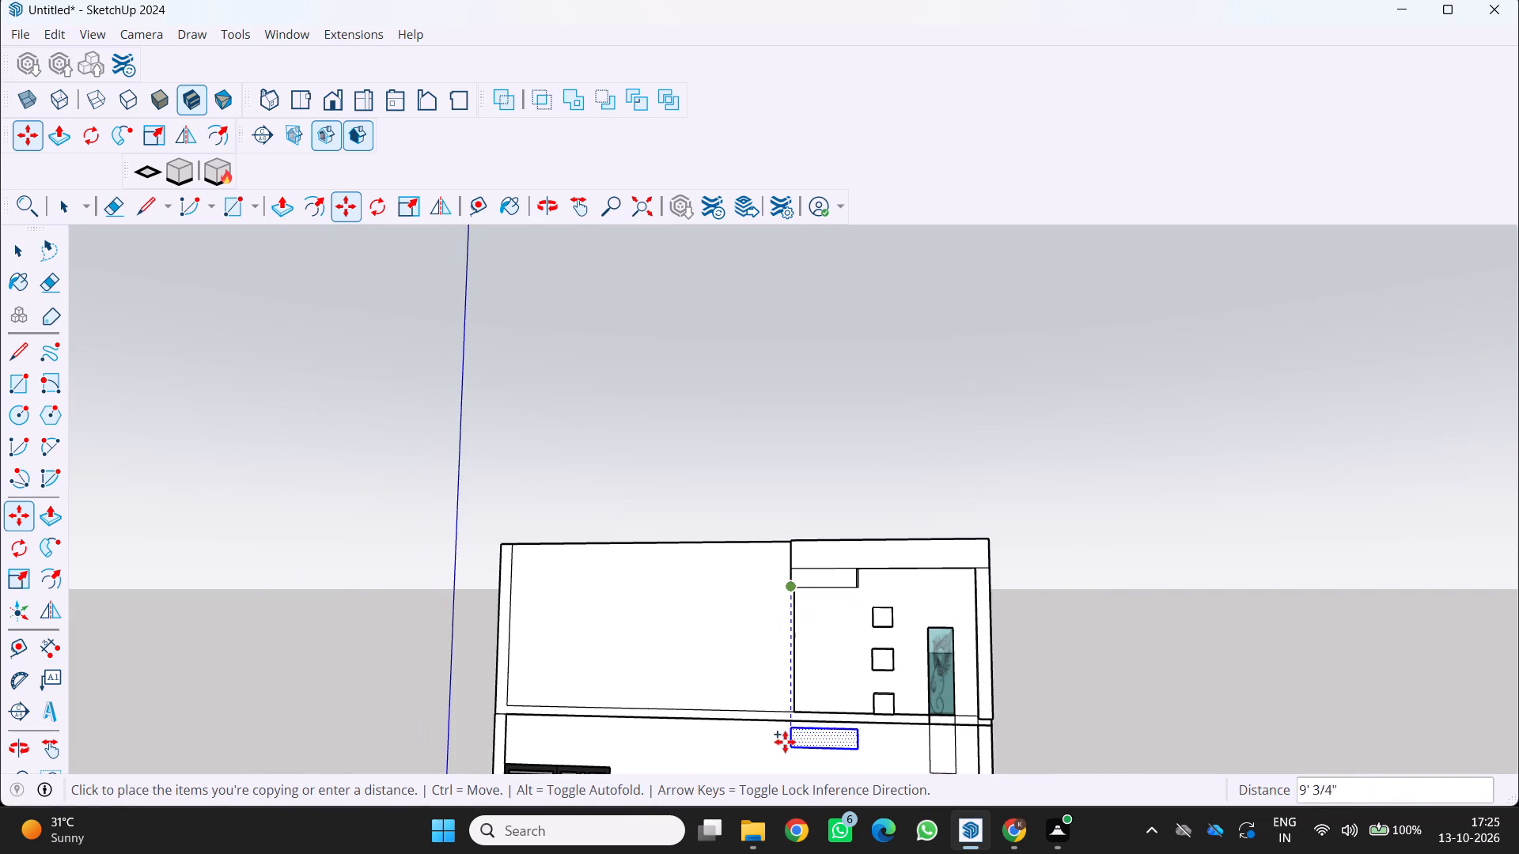
pyautogui.scroll(1, 824, 672)
pyautogui.moveTo(824, 672); pyautogui.dragTo(866, 677, button='middle')
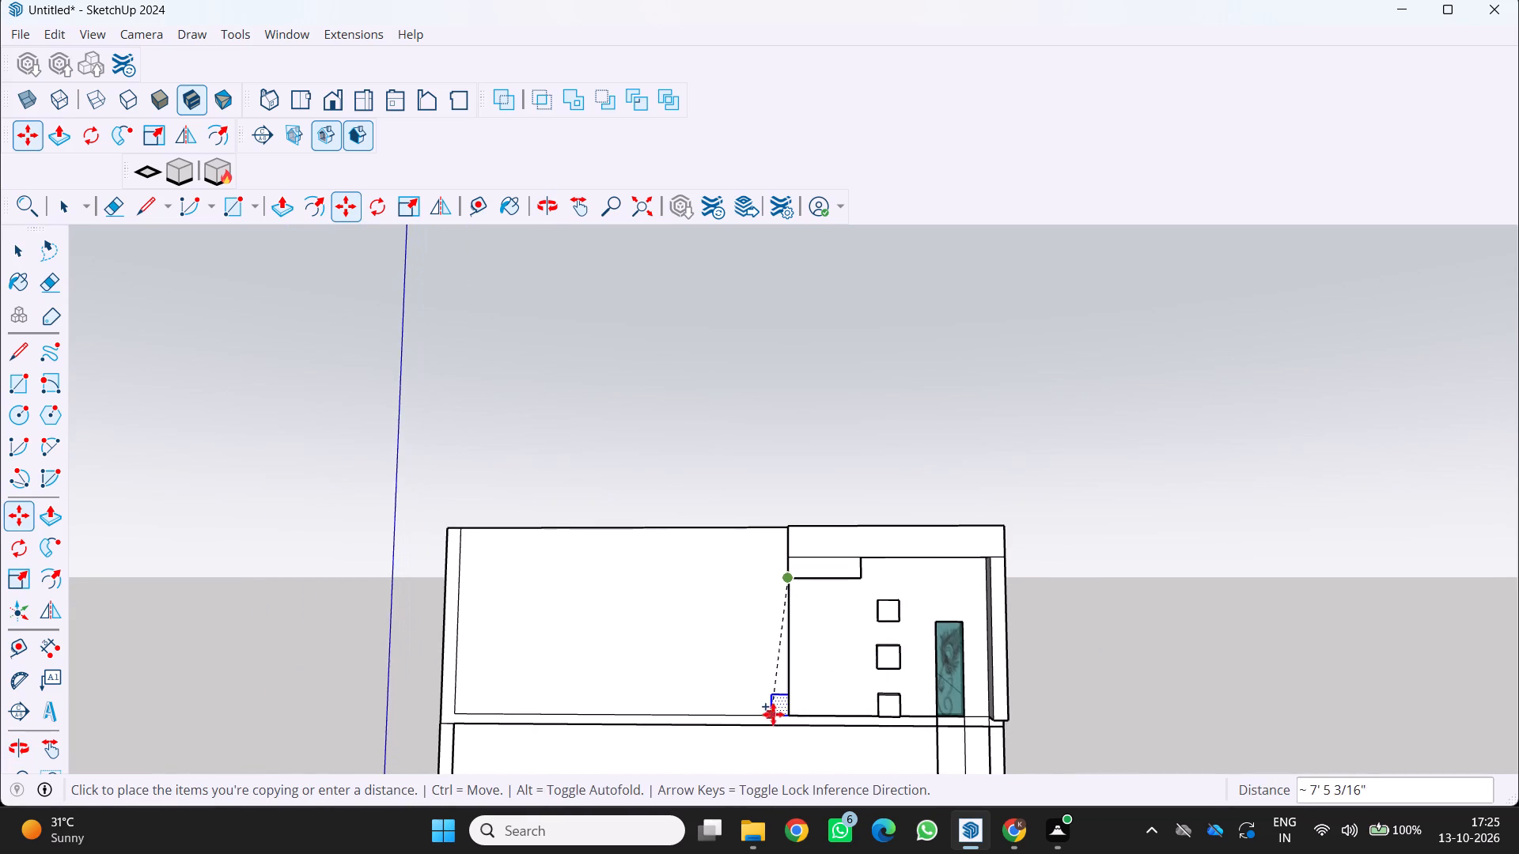
pyautogui.scroll(2, 773, 714)
pyautogui.click(795, 720)
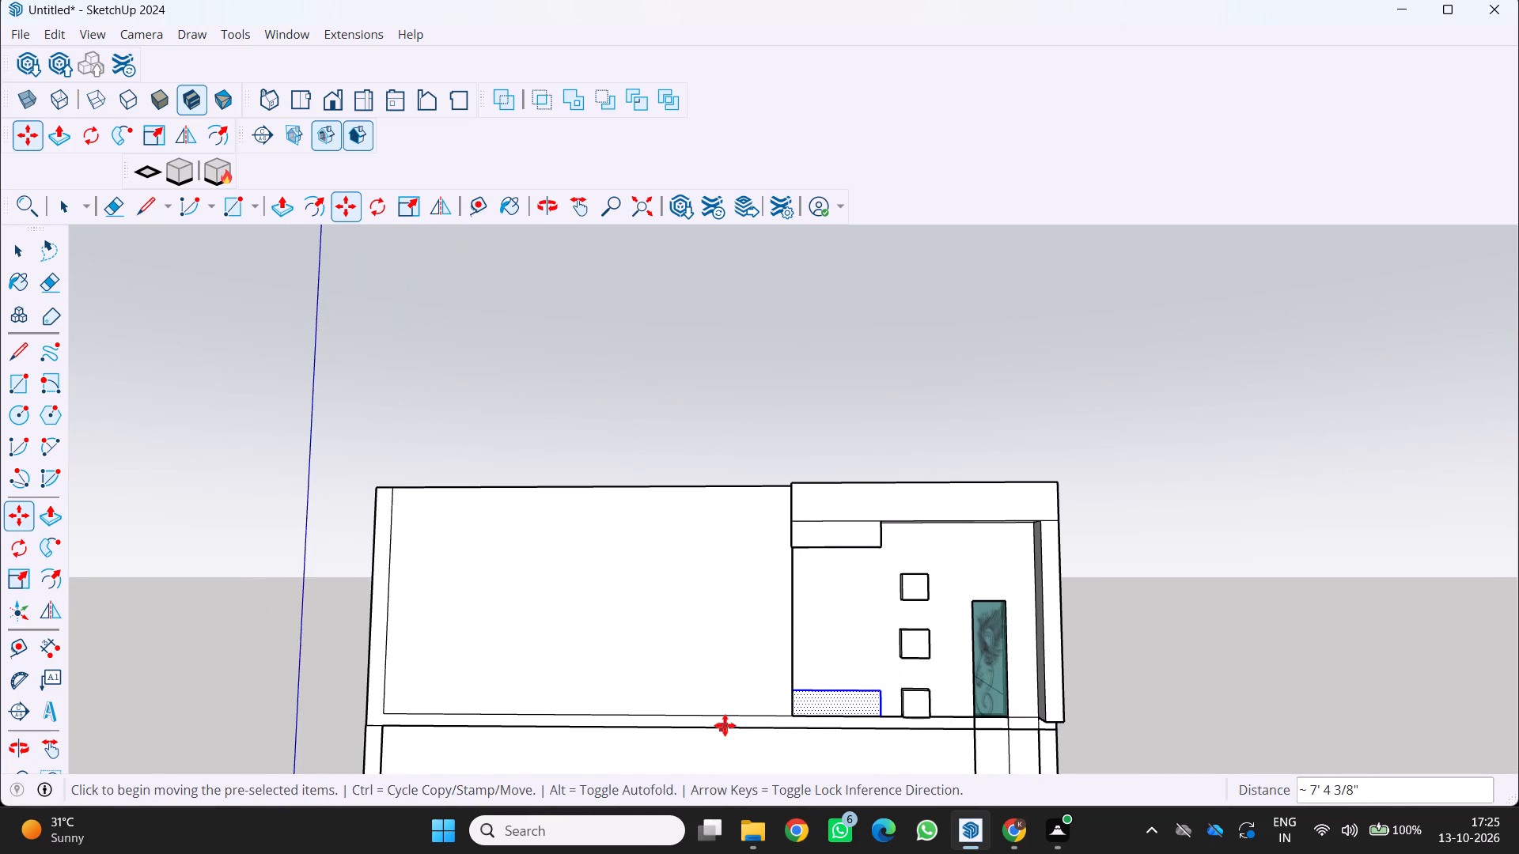
pyautogui.press('5')
pyautogui.press('/')
pyautogui.press('Return')
# Extrude the uppermost copied face about 1' 9" so its depth matches the block directly beneath the band.
pyautogui.scroll(-3, 725, 717)
pyautogui.moveTo(722, 715); pyautogui.dragTo(722, 646, button='middle')
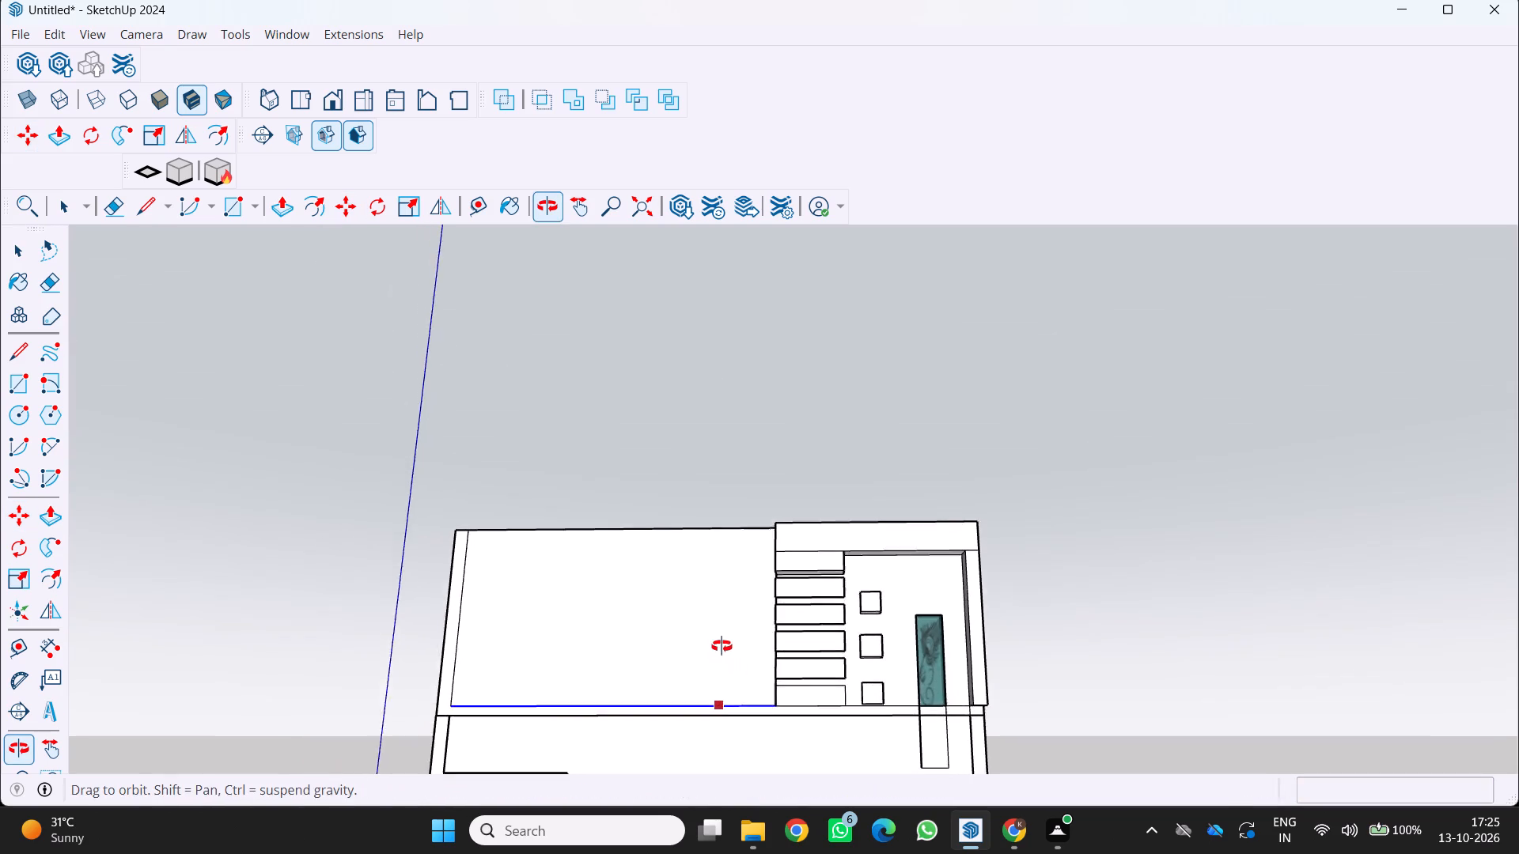
pyautogui.moveTo(722, 646); pyautogui.dragTo(717, 622, button='middle')
pyautogui.scroll(1, 719, 640)
pyautogui.moveTo(821, 614); pyautogui.dragTo(864, 753, button='middle')
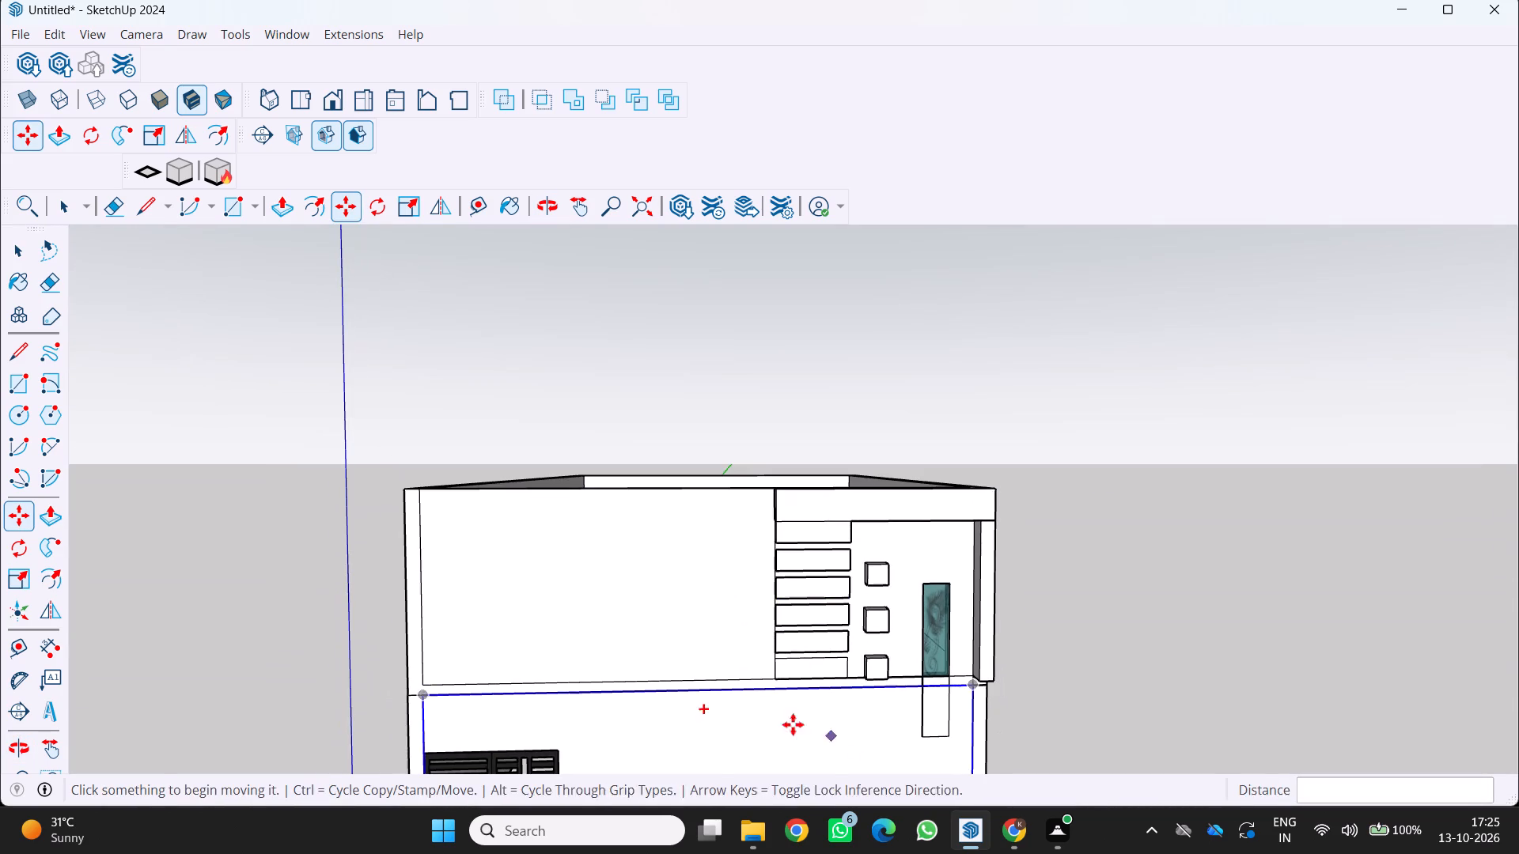
pyautogui.press('space')
pyautogui.scroll(2, 829, 542)
pyautogui.press('p')
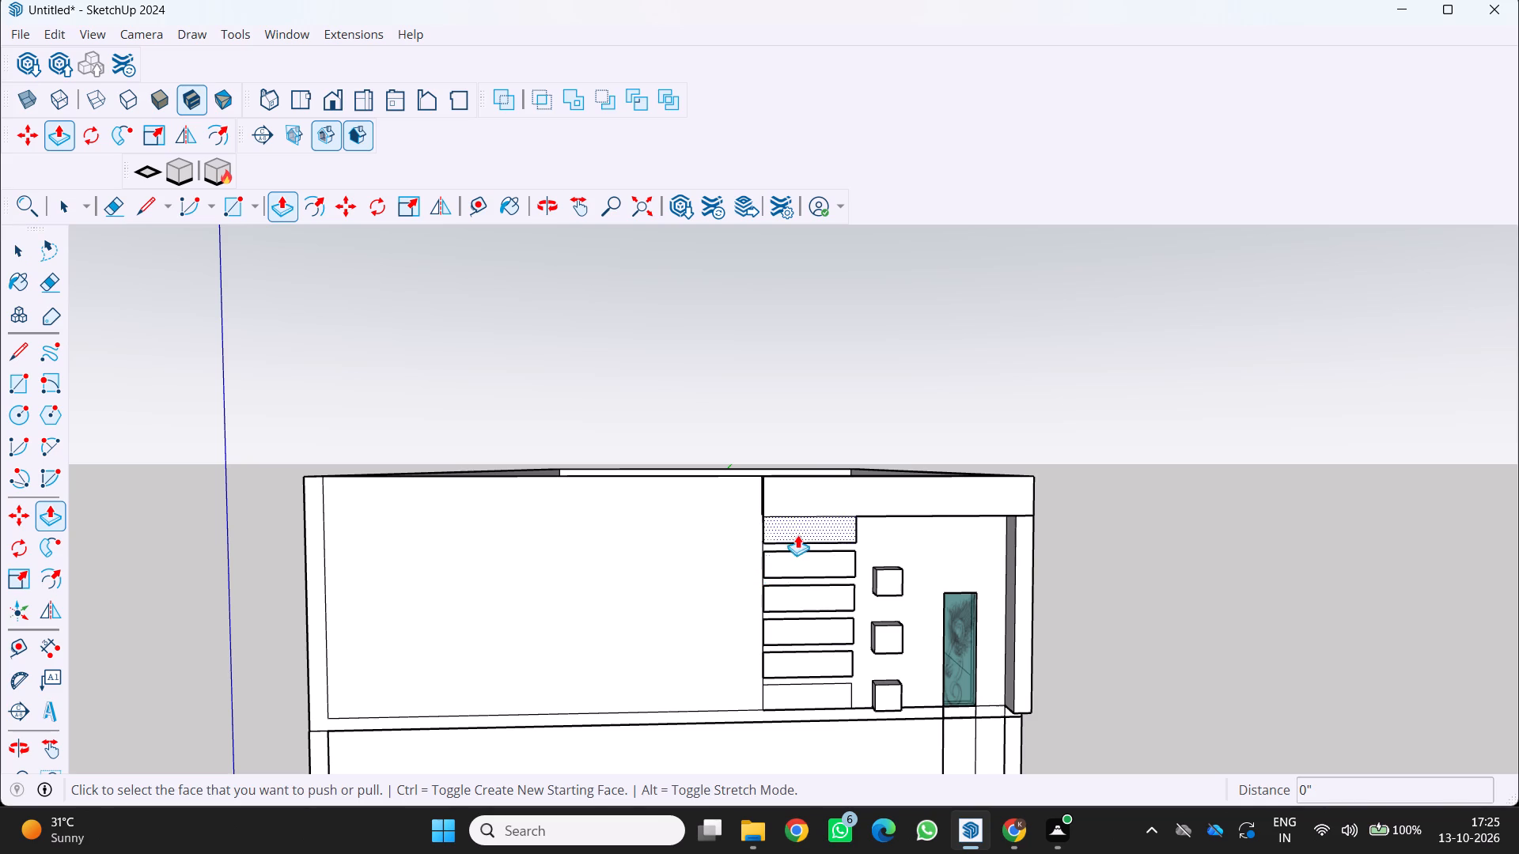
pyautogui.click(794, 564)
pyautogui.moveTo(799, 573); pyautogui.dragTo(444, 517, button='middle')
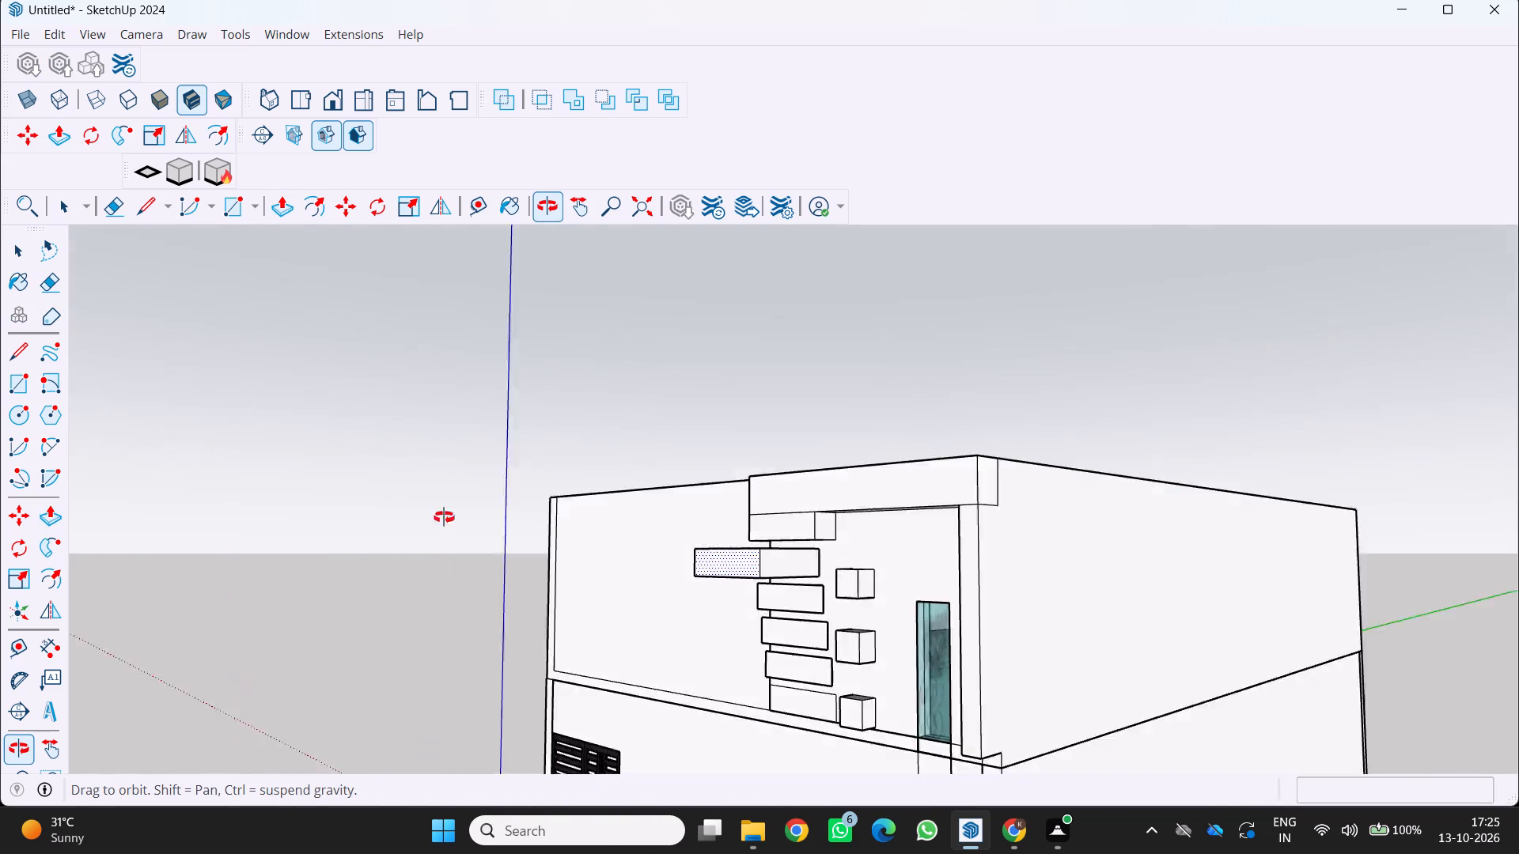
pyautogui.moveTo(444, 517); pyautogui.dragTo(401, 491, button='middle')
pyautogui.scroll(1, 401, 491)
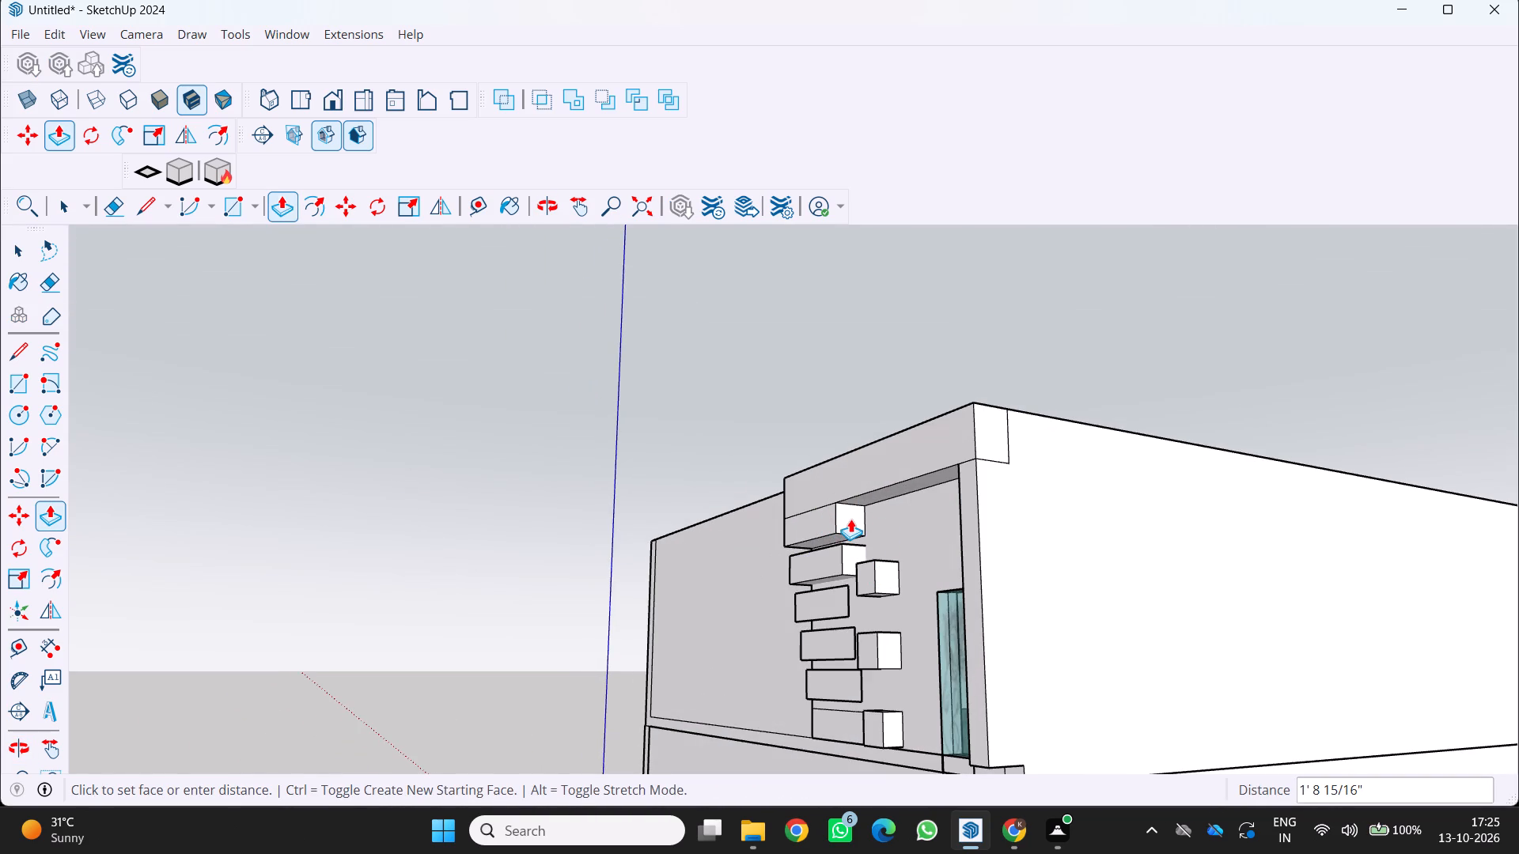
pyautogui.click(850, 519)
# Extrude the second copied face back toward the recessed wall as a block like the one above it.
pyautogui.moveTo(749, 601); pyautogui.dragTo(680, 607, button='middle')
pyautogui.scroll(4, 765, 643)
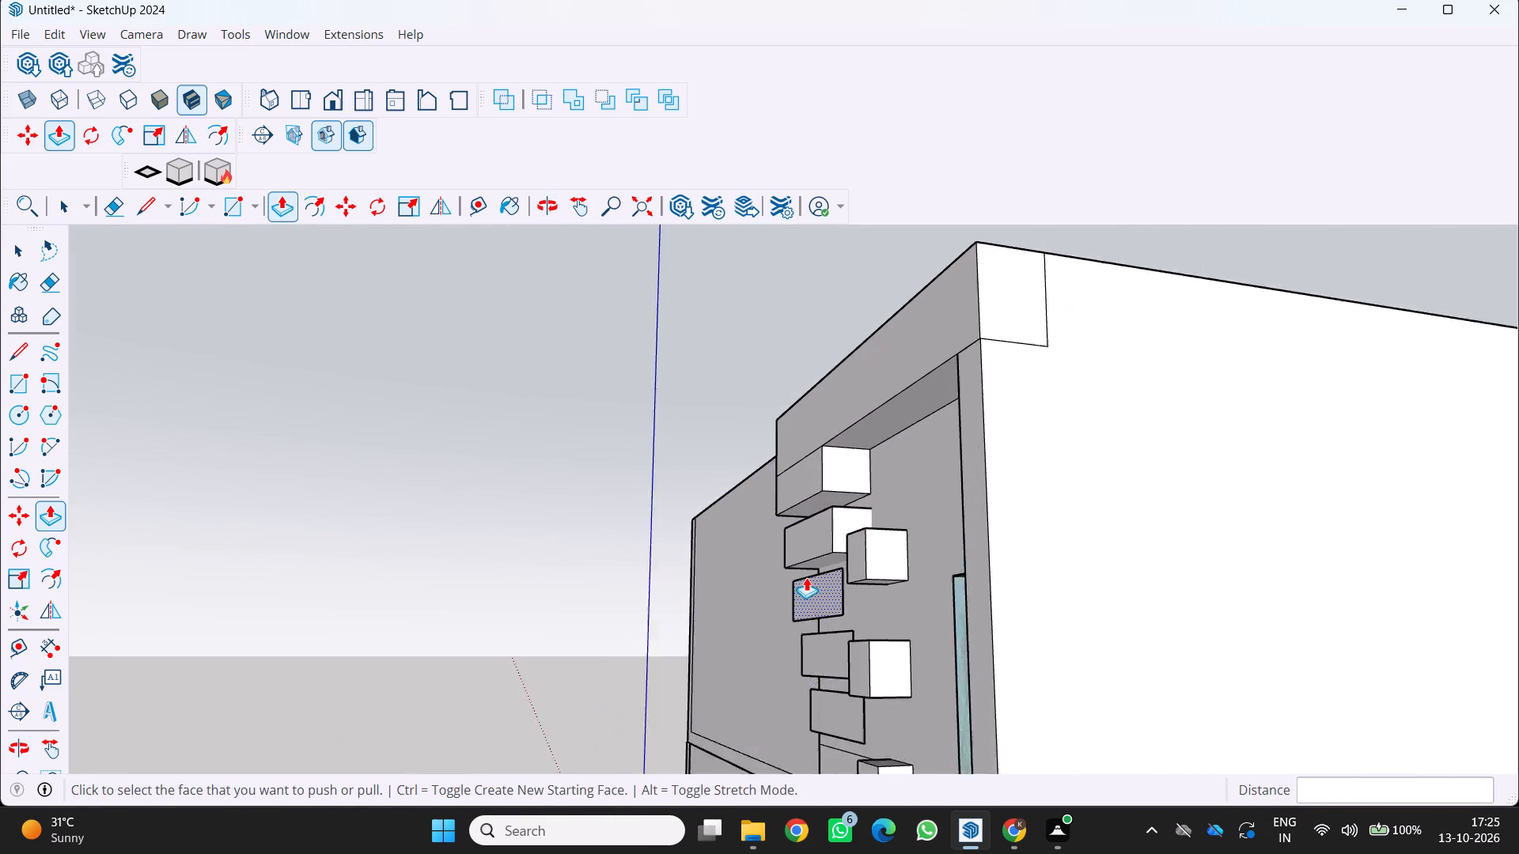
pyautogui.scroll(1, 806, 577)
pyautogui.click(841, 596)
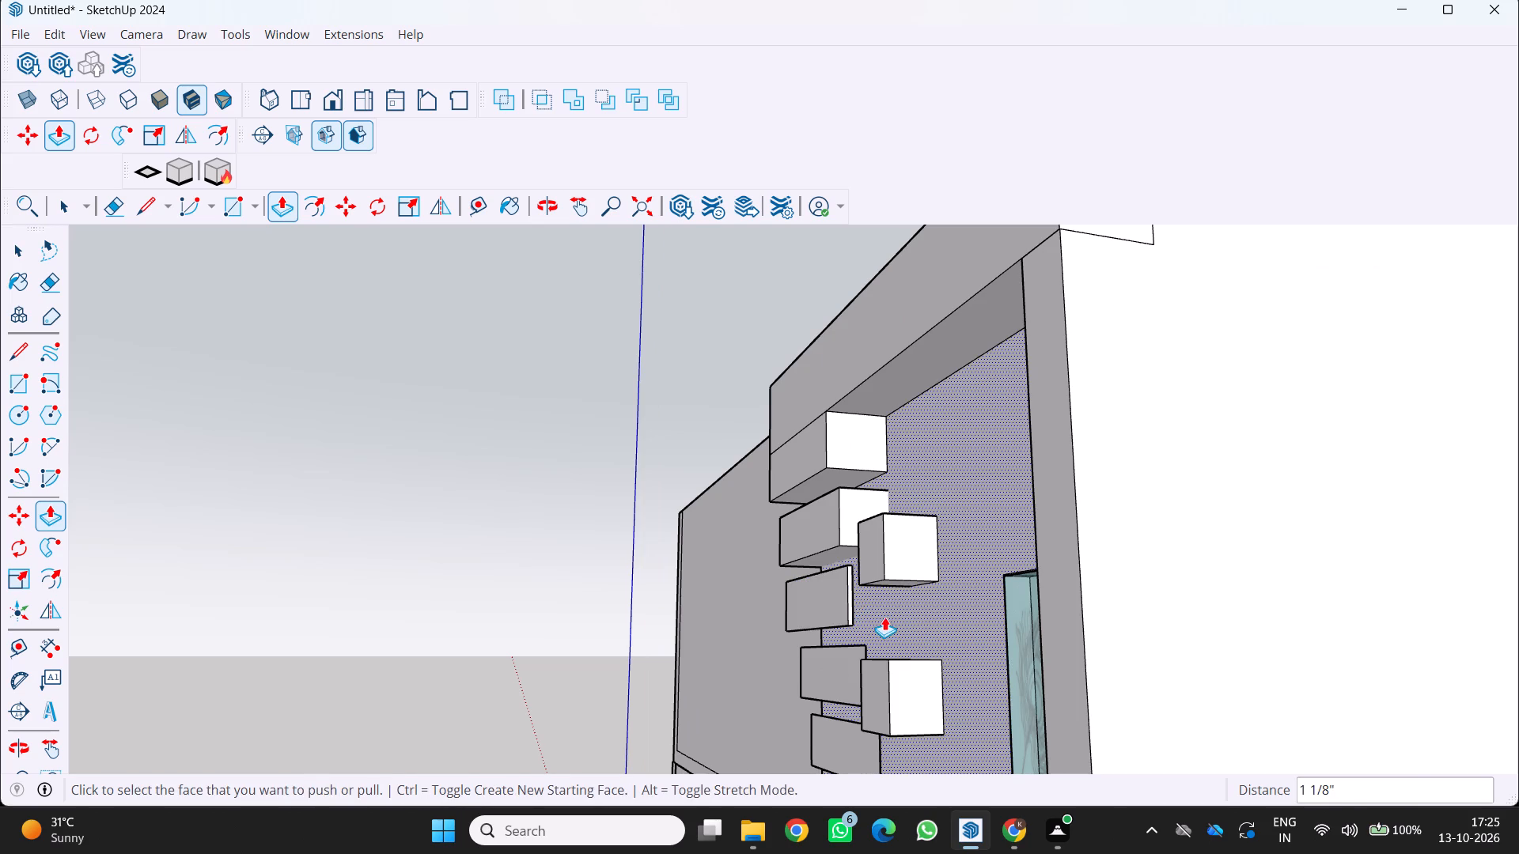
pyautogui.scroll(5, 775, 595)
pyautogui.click(885, 580)
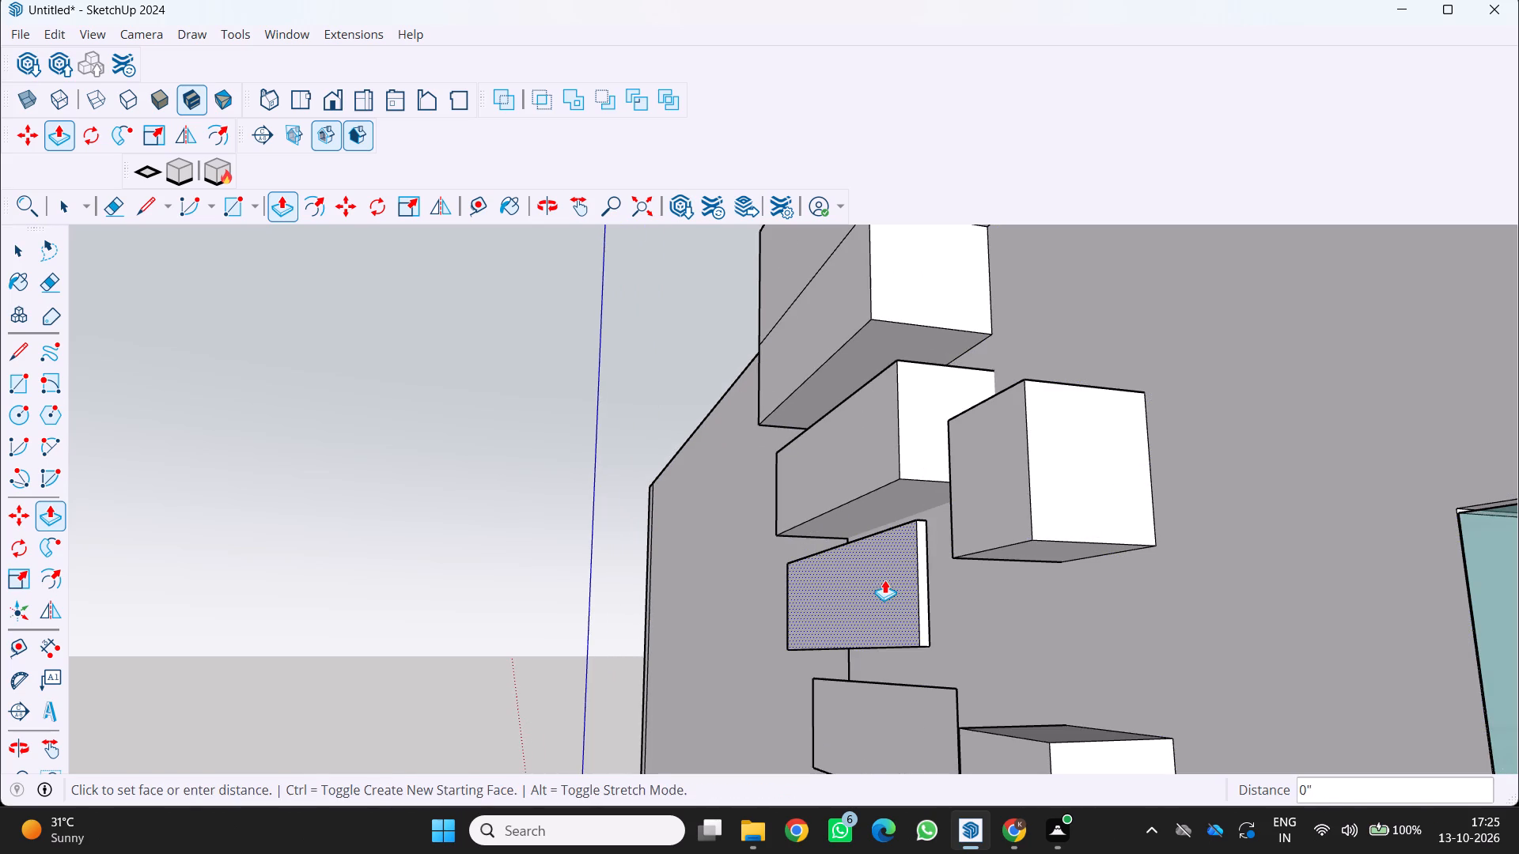
pyautogui.moveTo(1010, 610); pyautogui.dragTo(1002, 613)
# Extrude the third copied face into a block, first by about 7/16" and then by a further 5 7/8" or so.
pyautogui.scroll(-3, 757, 691)
pyautogui.moveTo(748, 697); pyautogui.dragTo(881, 571, button='middle')
pyautogui.scroll(3, 859, 727)
pyautogui.click(884, 689)
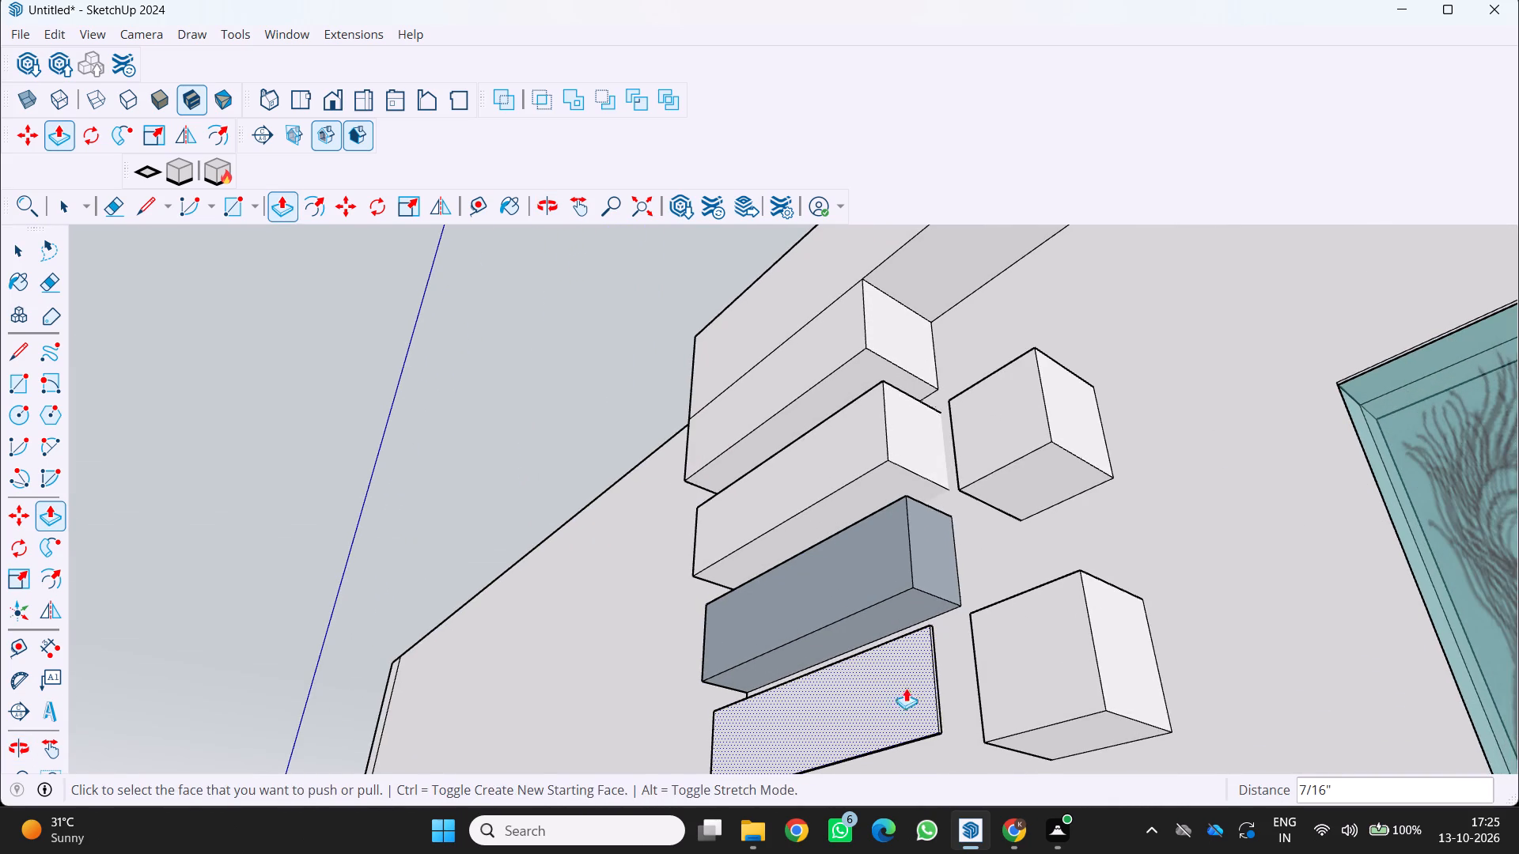
pyautogui.scroll(3, 964, 701)
pyautogui.moveTo(882, 685); pyautogui.dragTo(862, 785, button='middle')
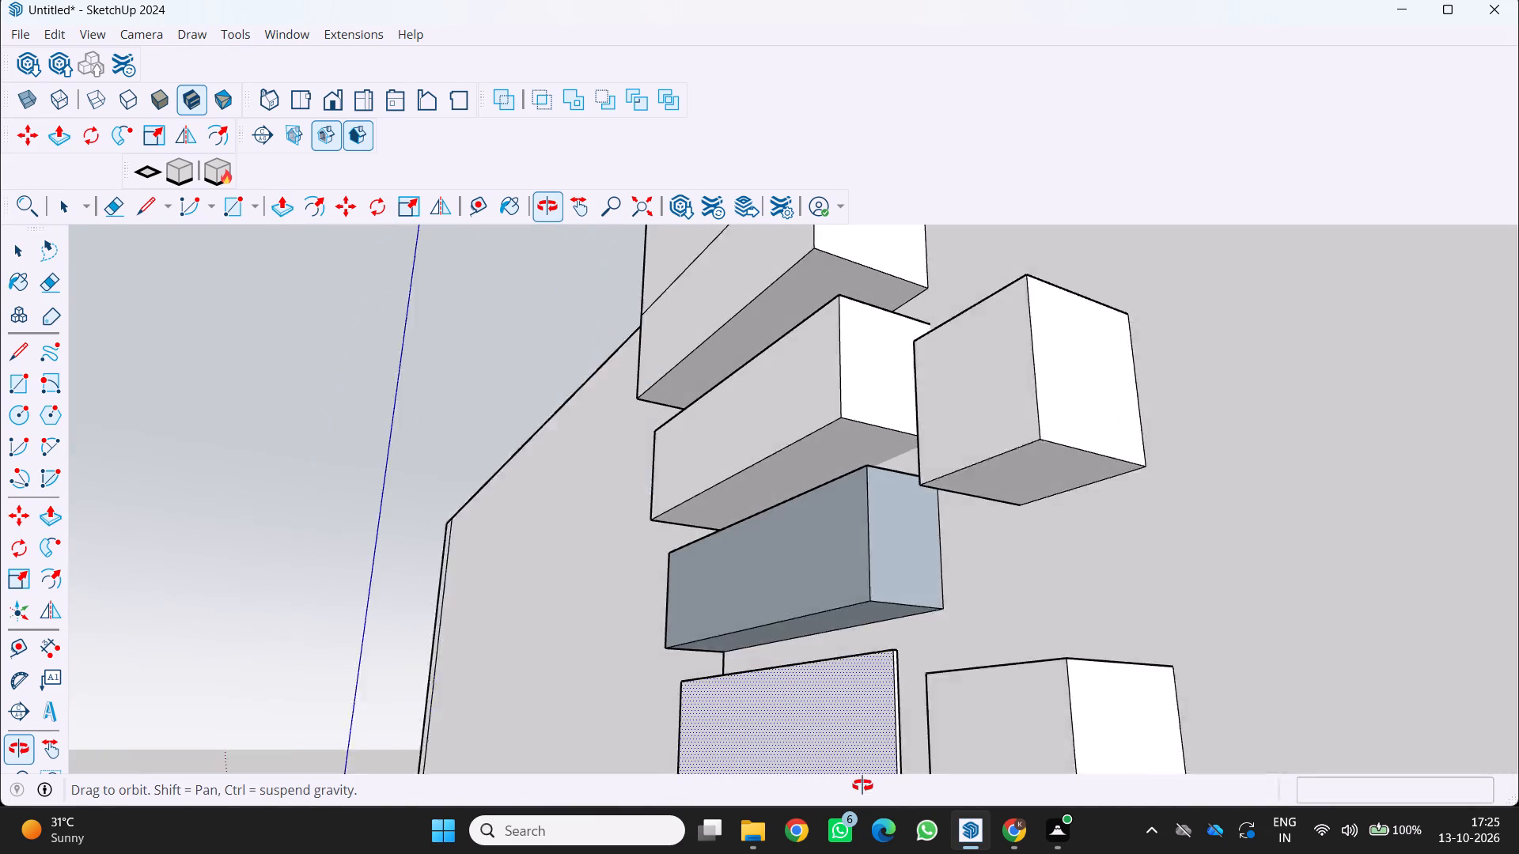
pyautogui.moveTo(862, 785); pyautogui.dragTo(862, 784, button='middle')
pyautogui.click(805, 700)
pyautogui.scroll(-1, 760, 691)
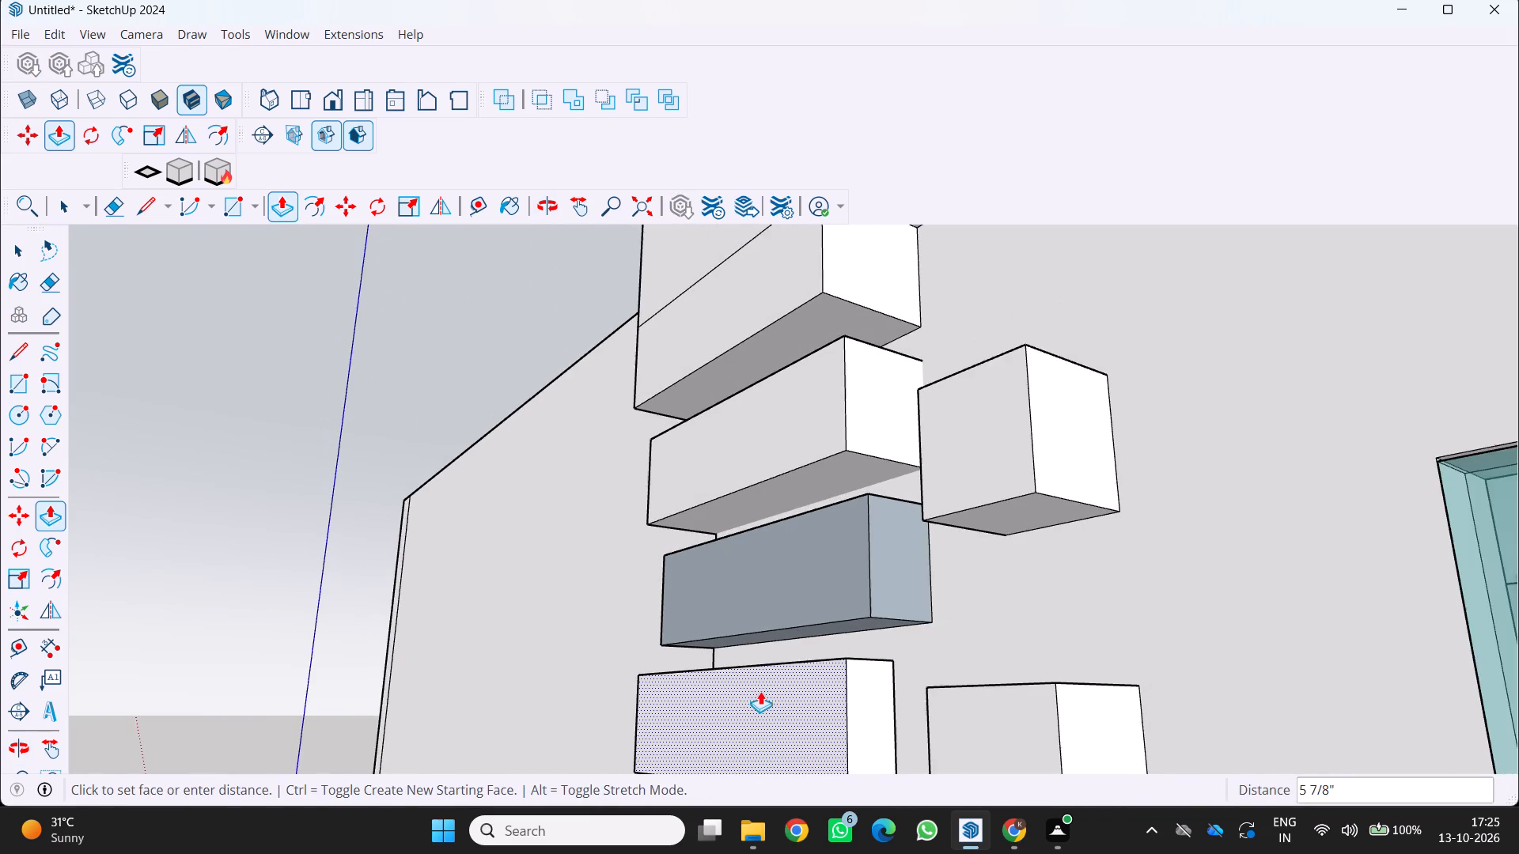
pyautogui.moveTo(760, 691); pyautogui.dragTo(871, 653, button='middle')
pyautogui.click(871, 653)
# Extrude the fourth copied face outward about 1' 1 9/16".
pyautogui.scroll(-5, 678, 784)
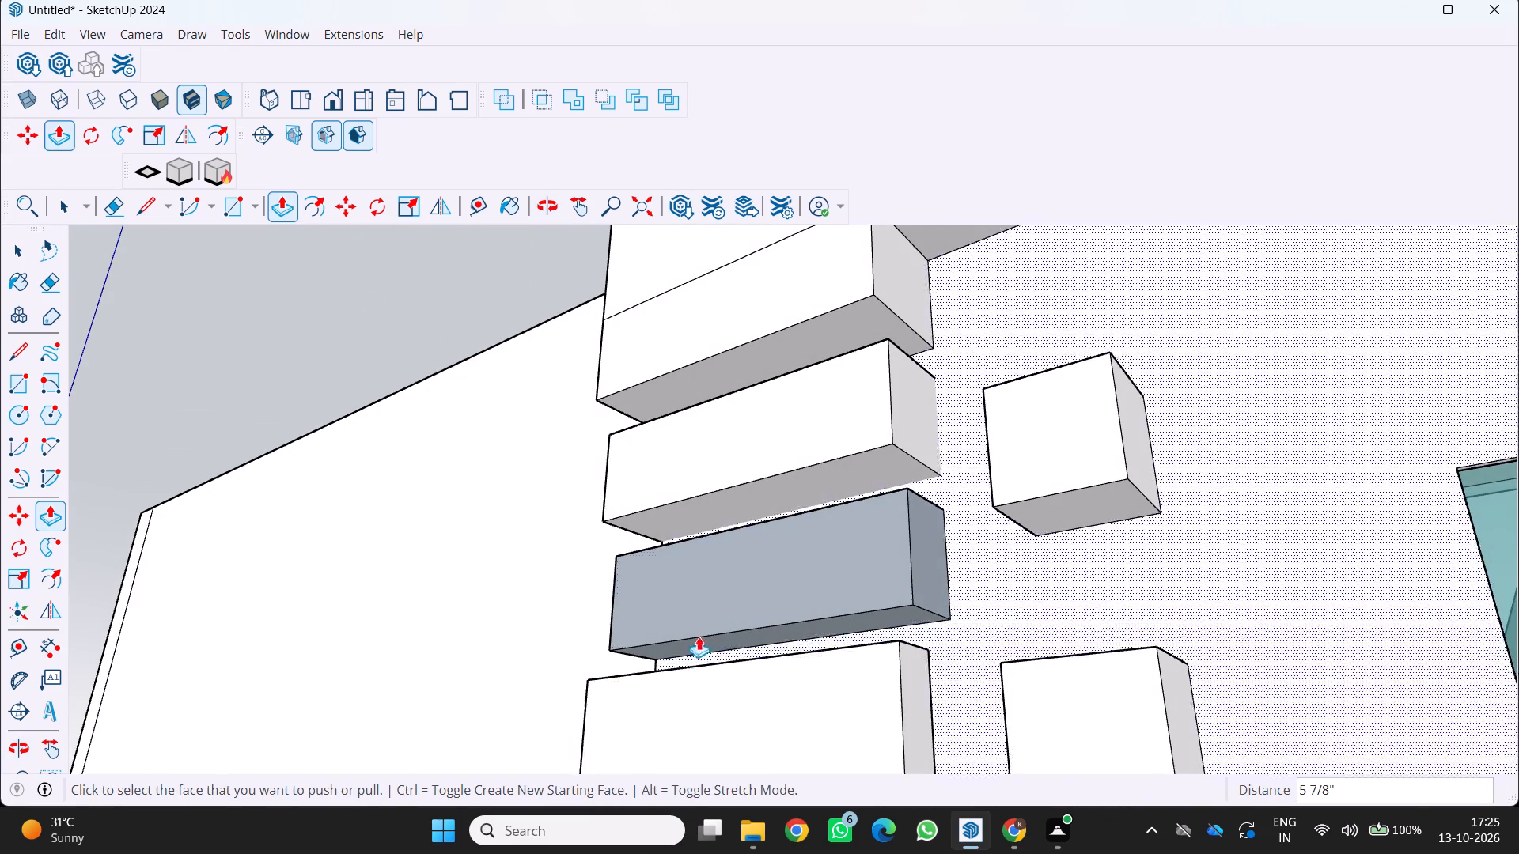
pyautogui.scroll(-10, 709, 541)
pyautogui.scroll(1, 729, 640)
pyautogui.moveTo(729, 640); pyautogui.dragTo(786, 683, button='middle')
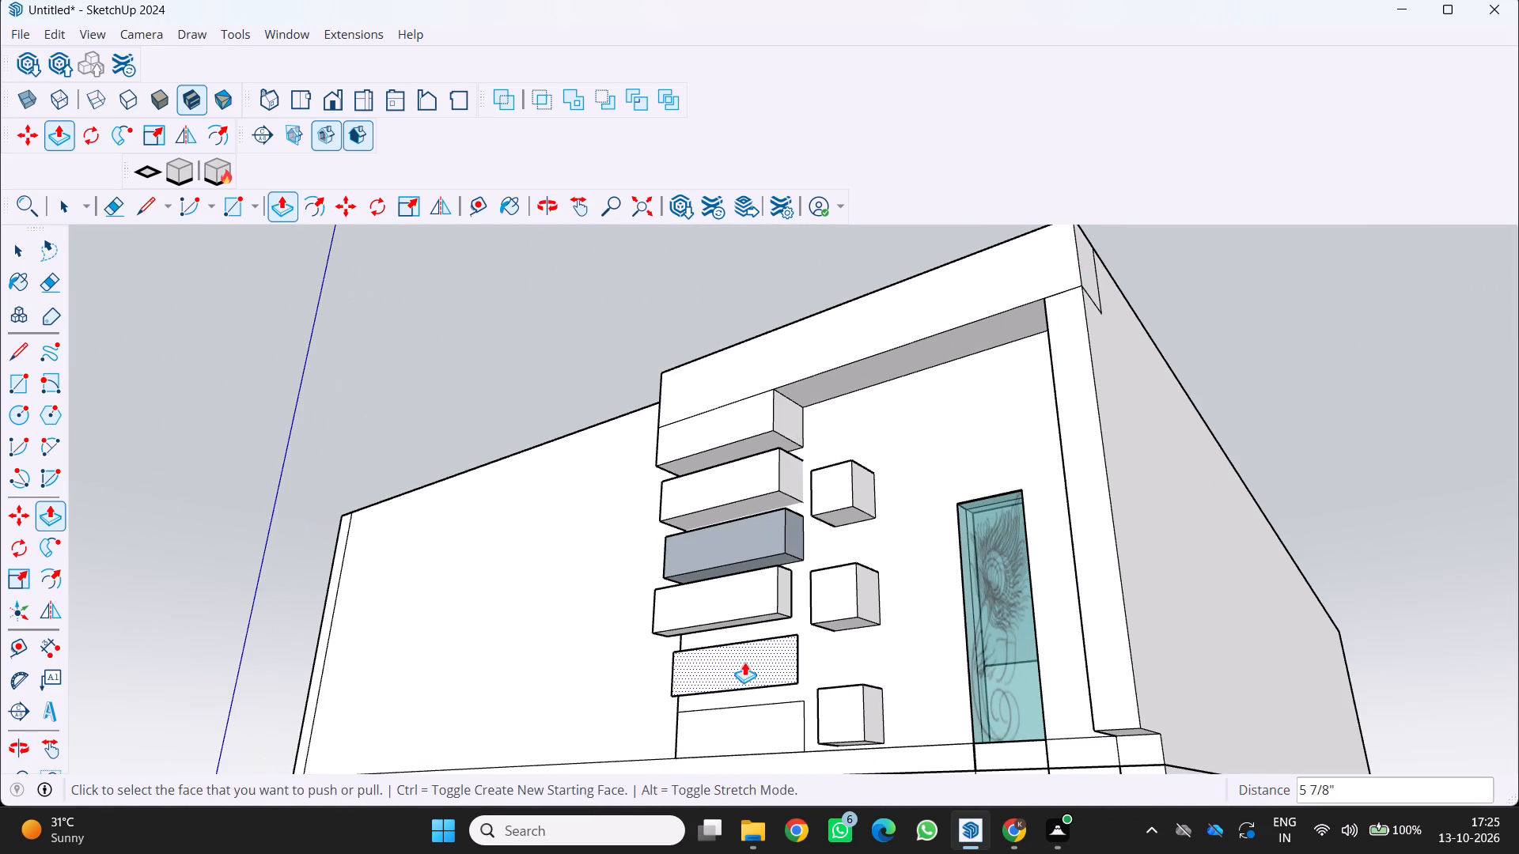
pyautogui.click(745, 661)
pyautogui.click(717, 645)
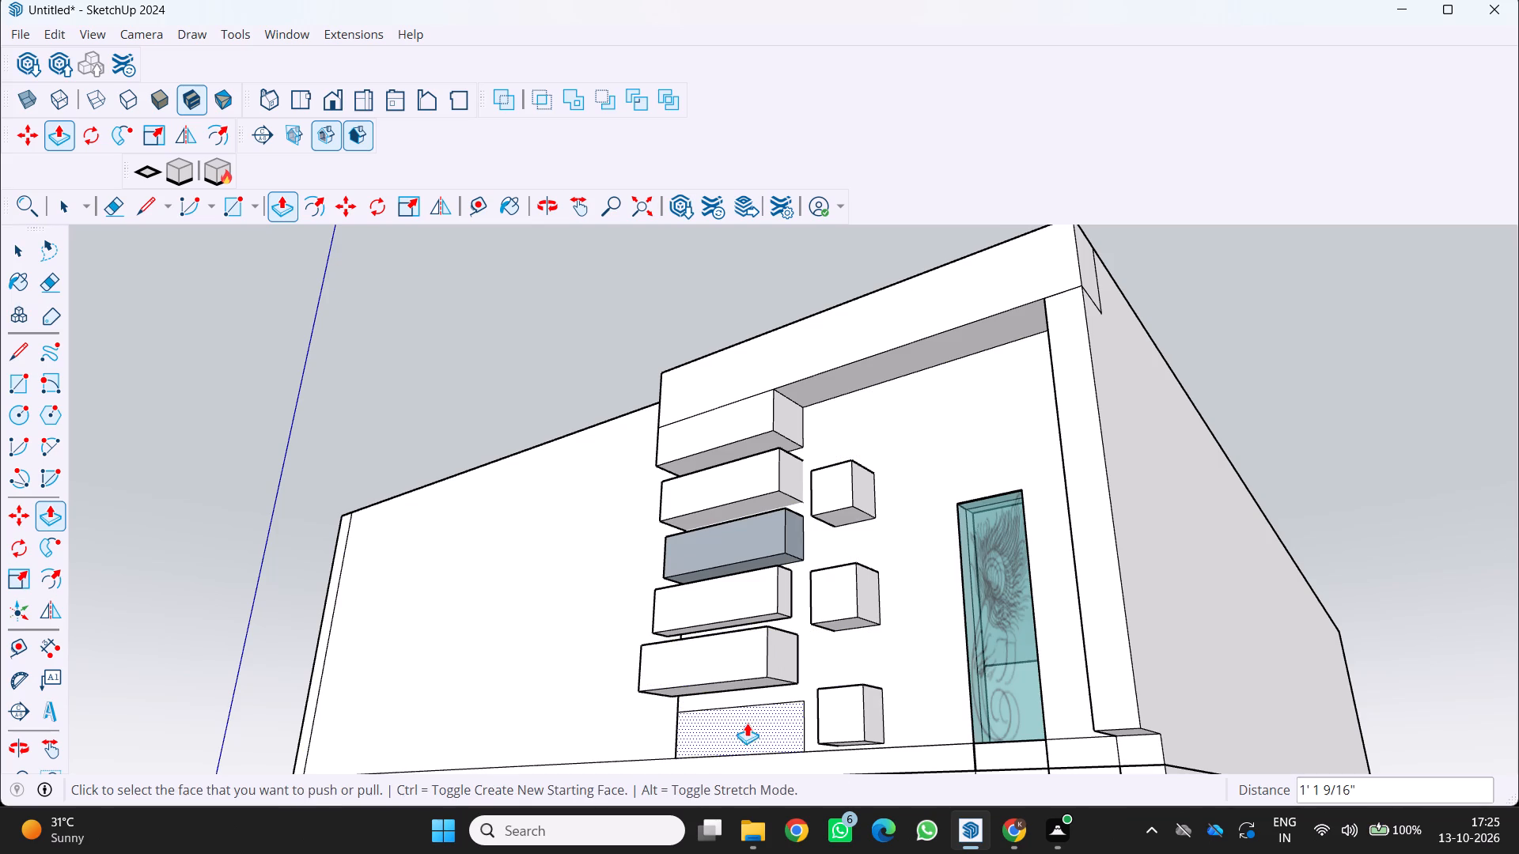
# Extrude the lowest copied face outward into a block roughly in line with the blocks above.
pyautogui.click(747, 722)
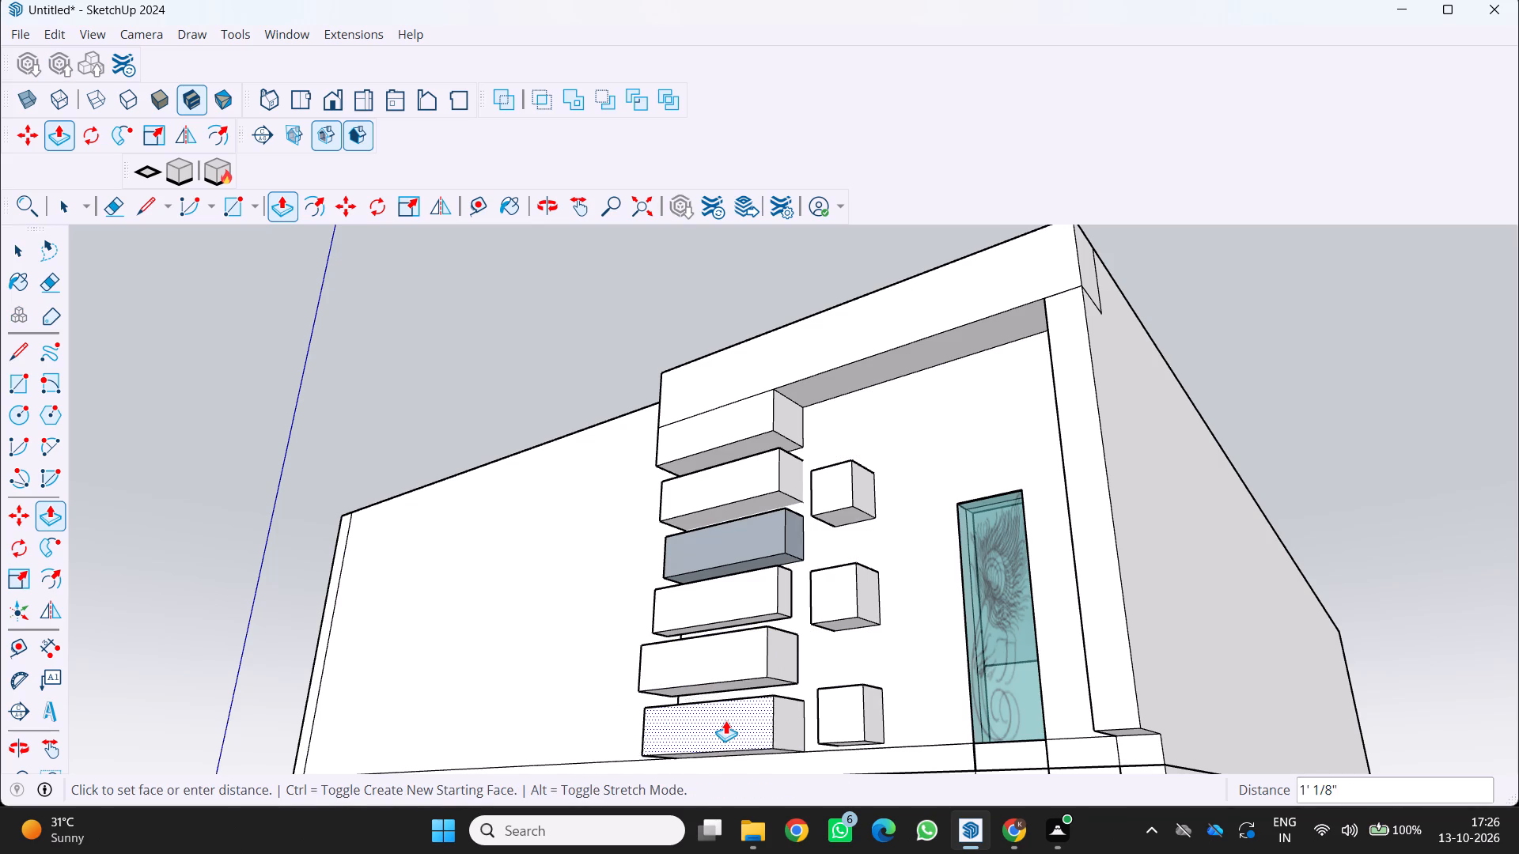
pyautogui.click(727, 720)
# Push the fourth copied block's front face back about 6 13/16" to bring it in line with its neighbours.
pyautogui.click(718, 644)
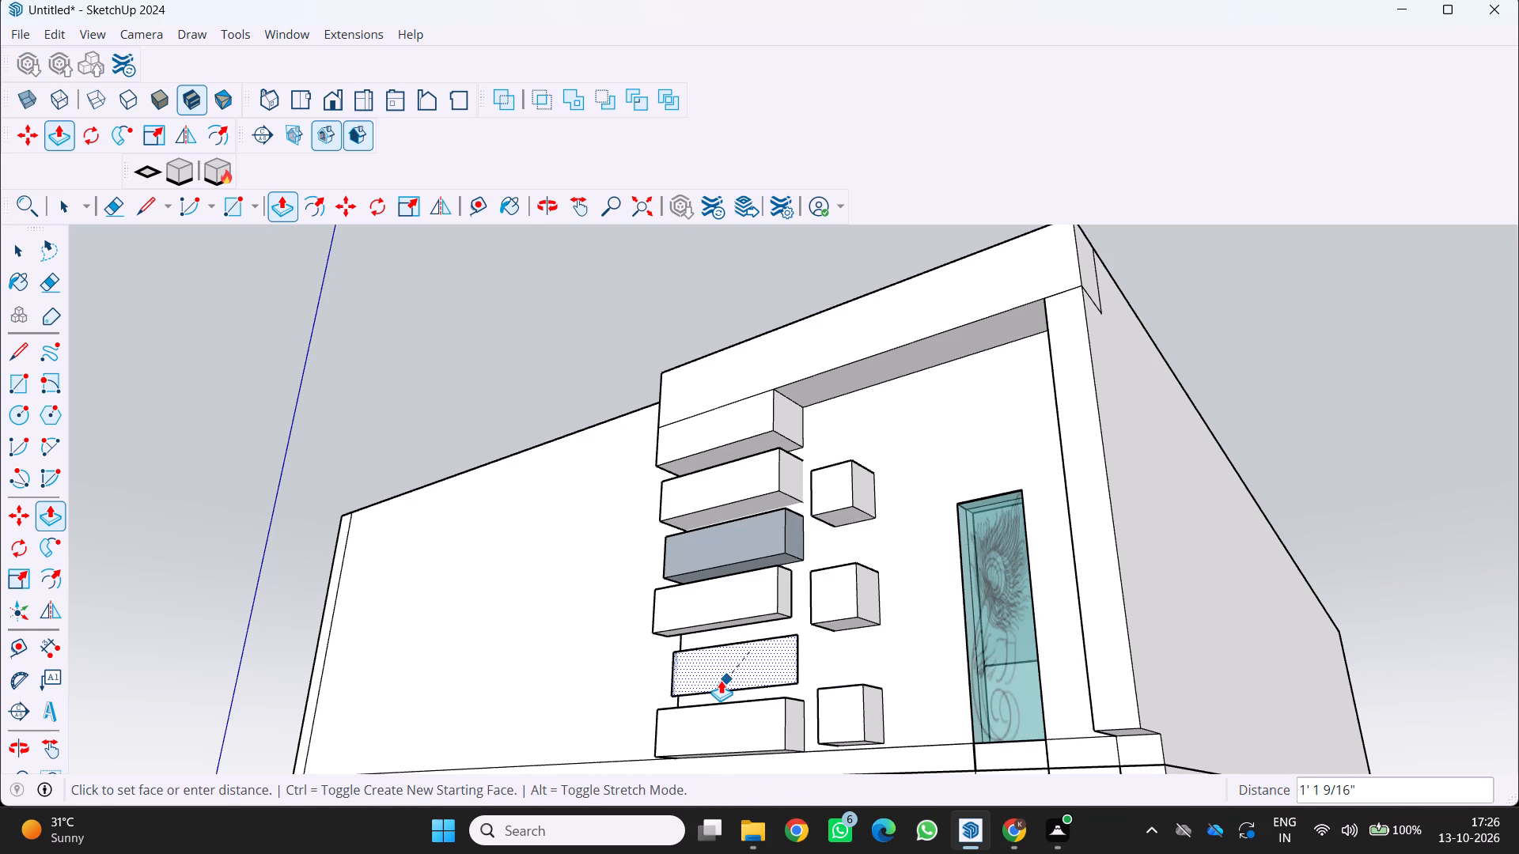
pyautogui.press('Escape')
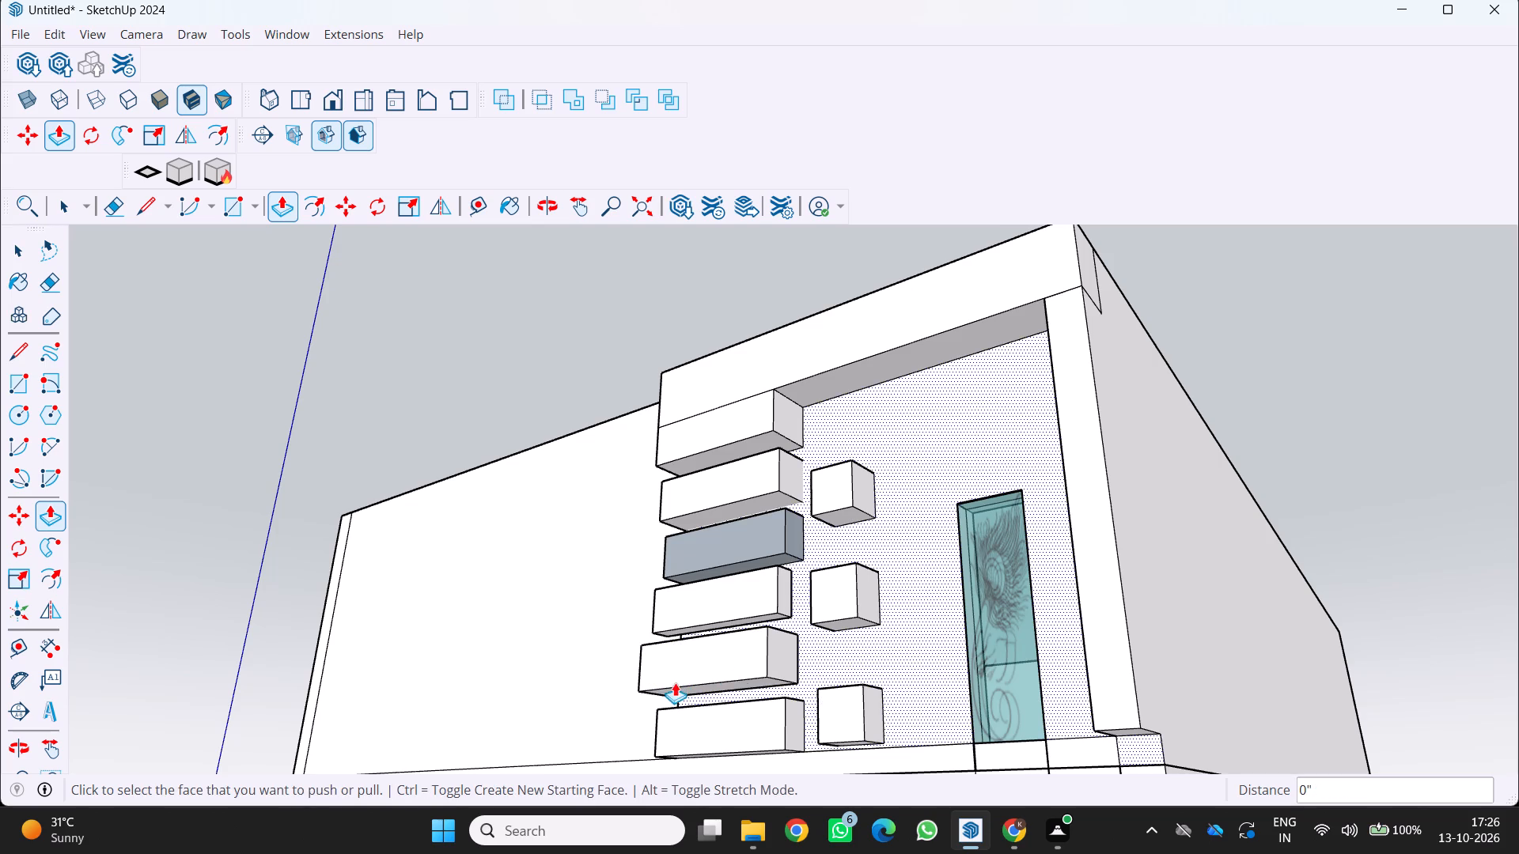
pyautogui.press('p')
pyautogui.click(695, 657)
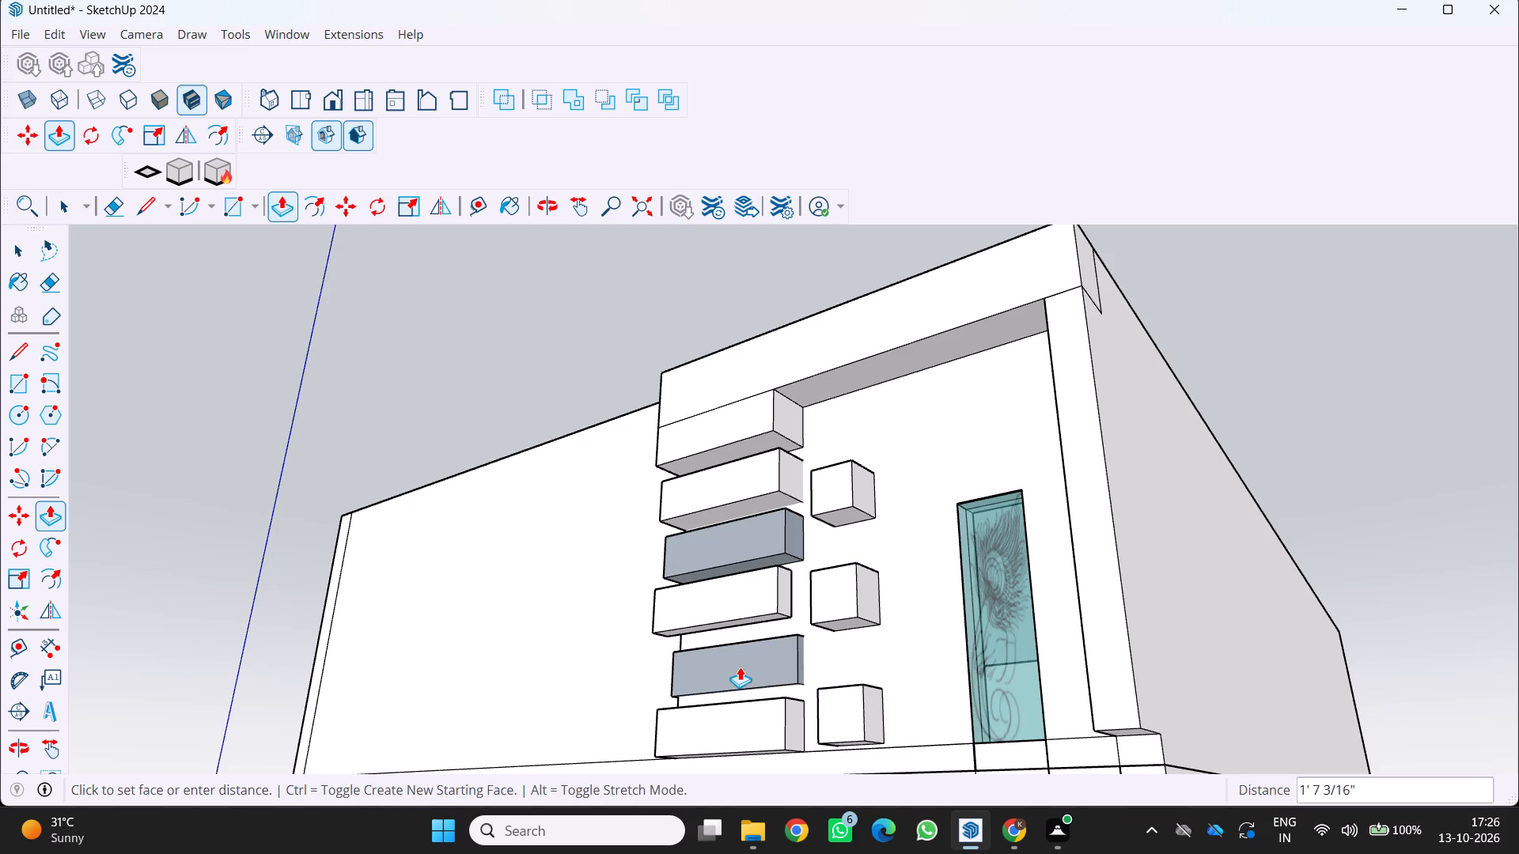
pyautogui.click(713, 656)
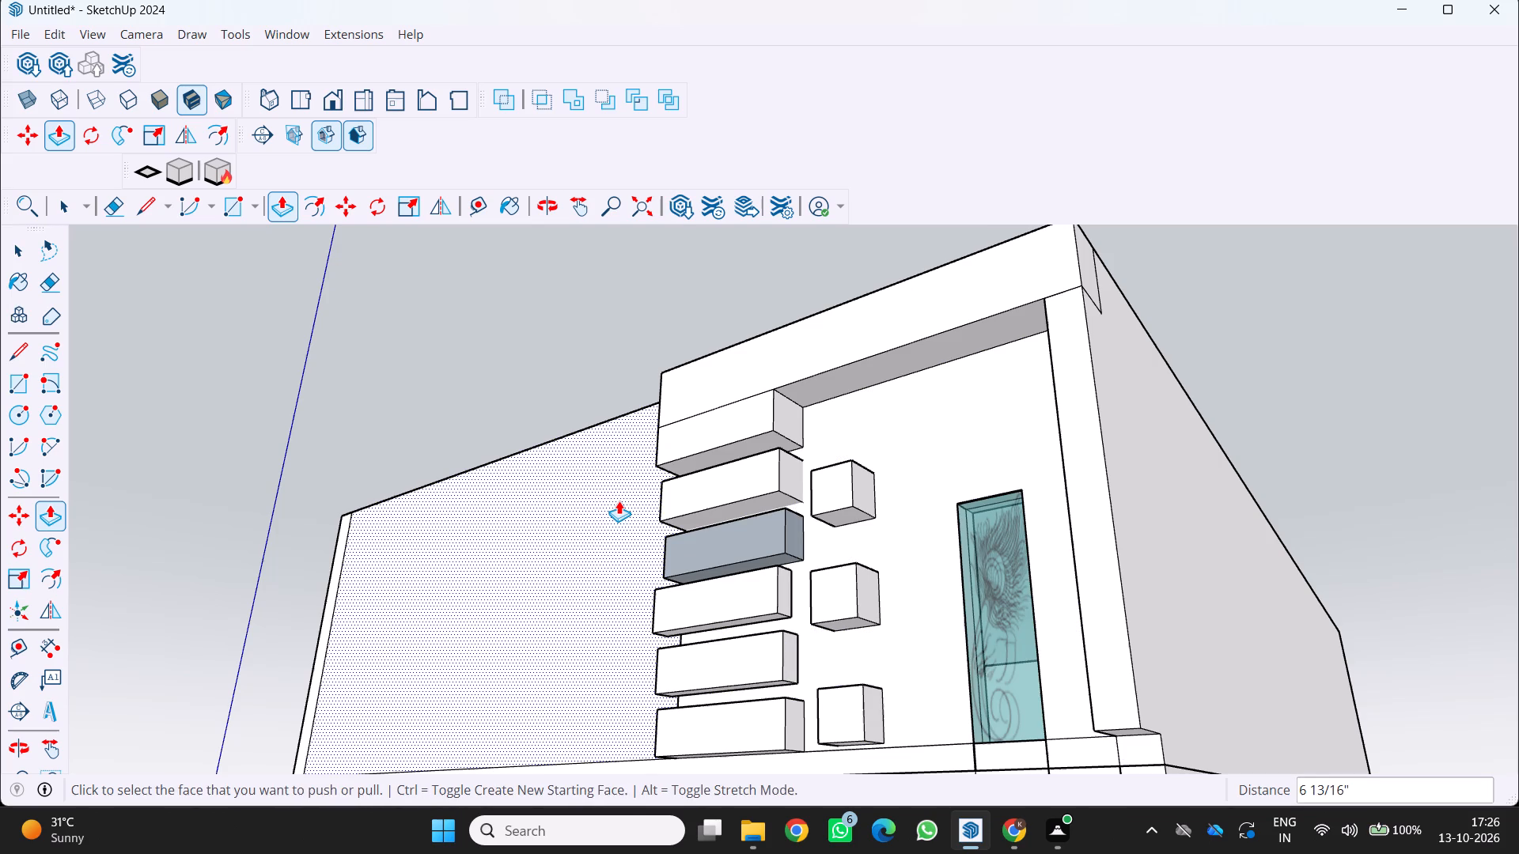
# Reverse the blue-grey front face of the second copied block so it matches the white blocks, and clear the selection.
pyautogui.scroll(-1, 619, 501)
pyautogui.moveTo(619, 501); pyautogui.dragTo(733, 618, button='middle')
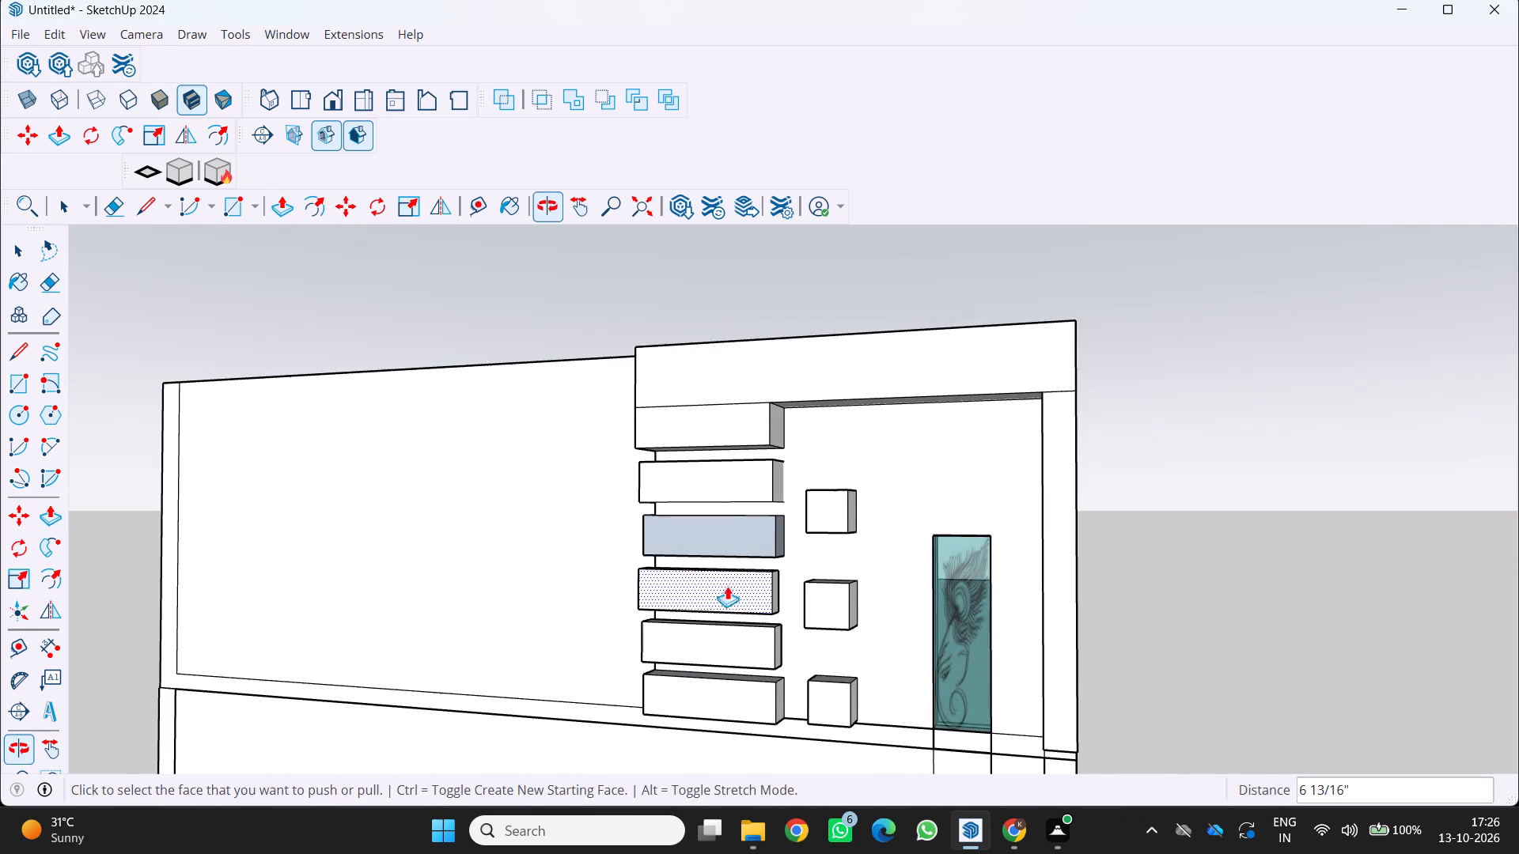
pyautogui.press('space')
pyautogui.press('space')
pyautogui.doubleClick(699, 534)
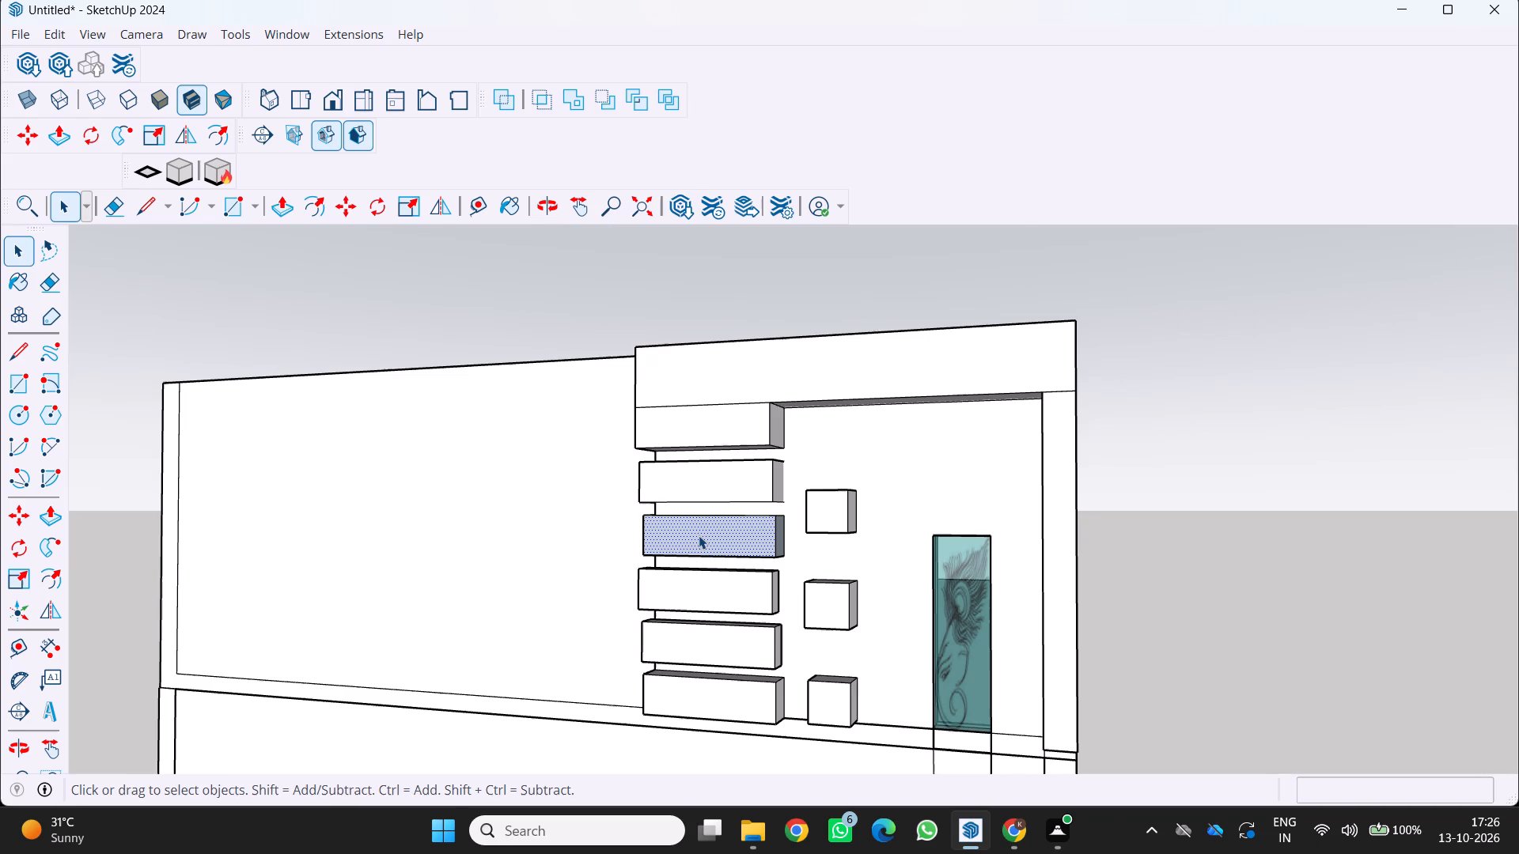
pyautogui.rightClick(699, 535)
pyautogui.click(771, 391)
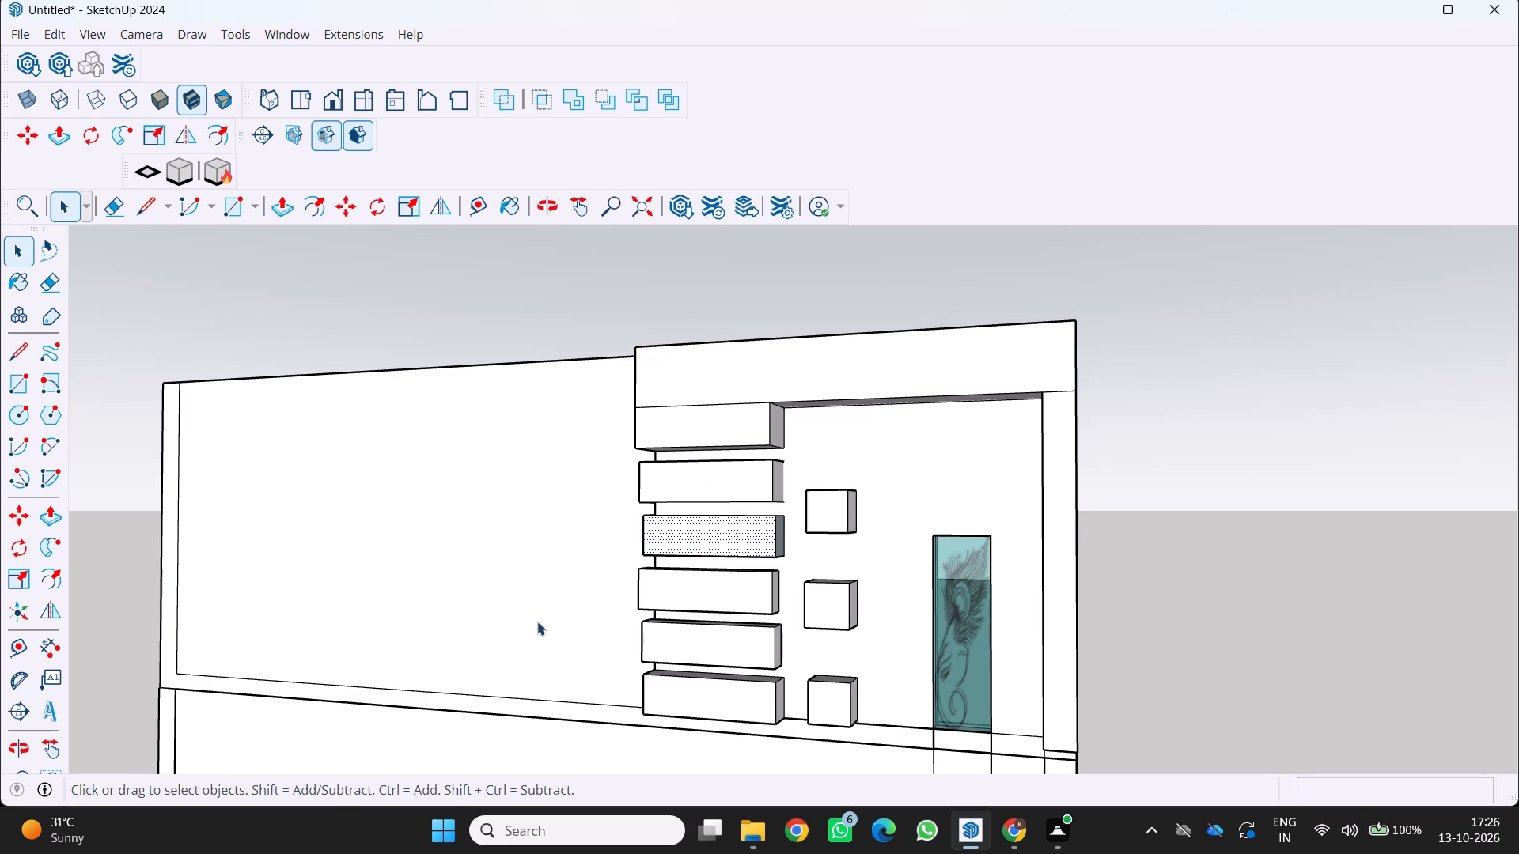
pyautogui.press('space')
pyautogui.press('space')
pyautogui.scroll(-4, 422, 689)
pyautogui.moveTo(578, 643); pyautogui.dragTo(711, 682, button='middle')
pyautogui.click(1369, 572)
pyautogui.press('space')
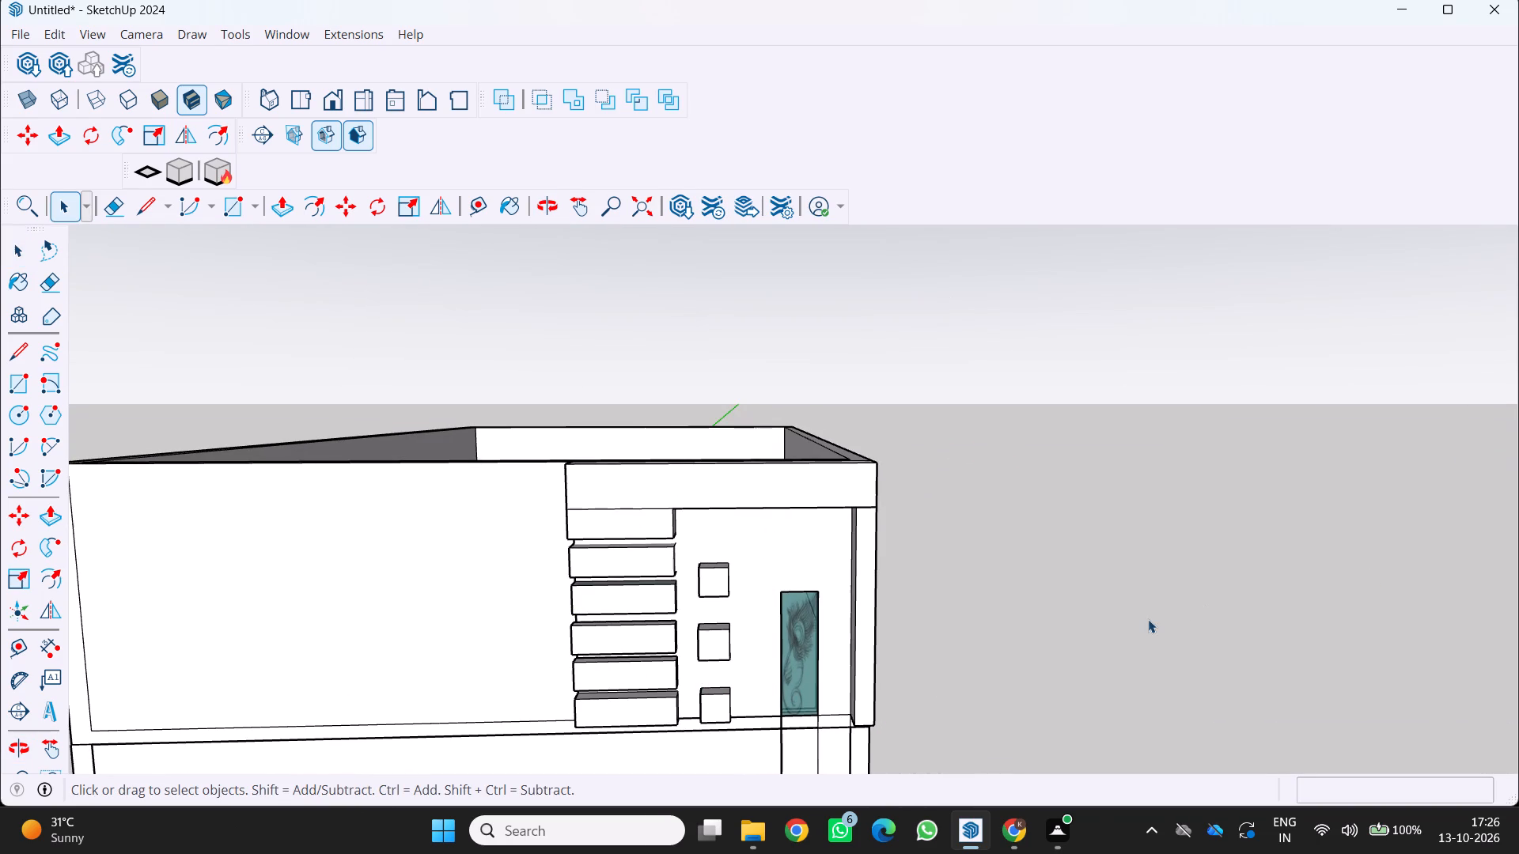
pyautogui.press('space')
# Examine the whole house front with its stacked blocks from raised, level and low viewpoints.
pyautogui.scroll(-4, 1072, 567)
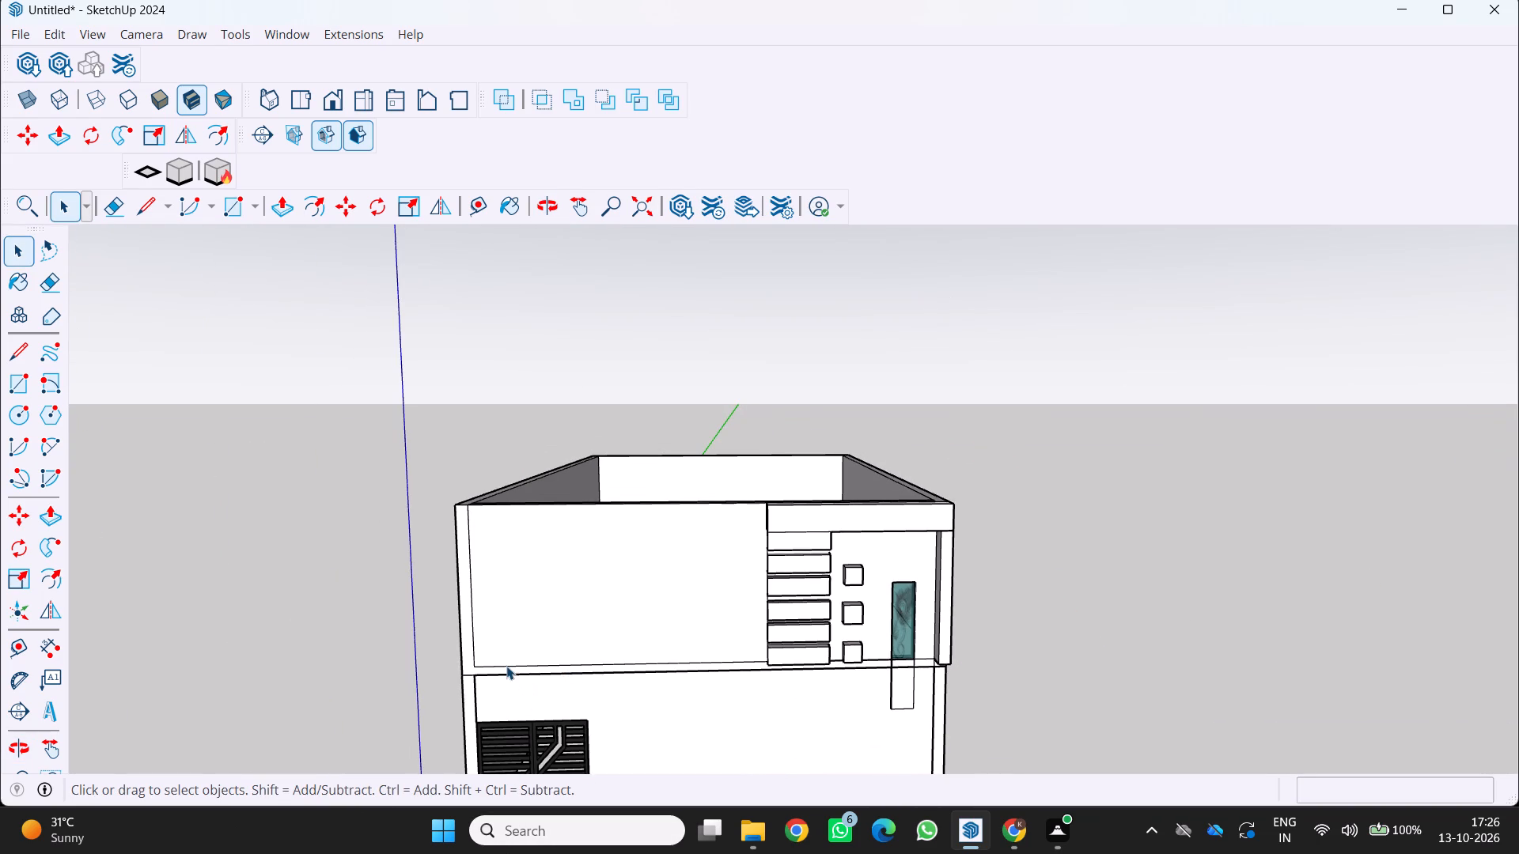
pyautogui.scroll(-2, 506, 666)
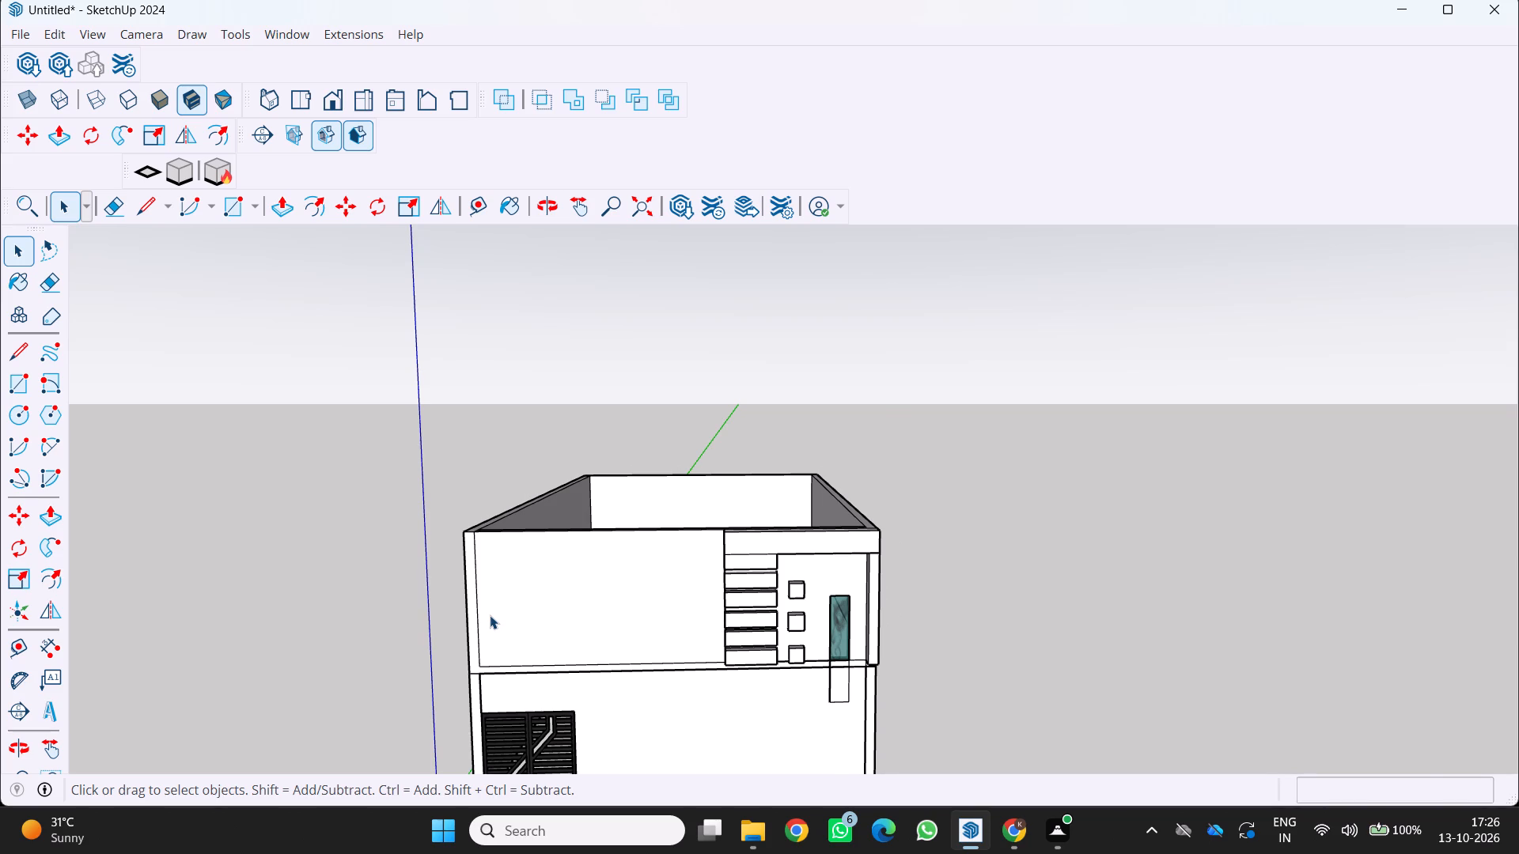
pyautogui.scroll(-1, 490, 615)
pyautogui.moveTo(624, 723); pyautogui.dragTo(617, 597, button='middle')
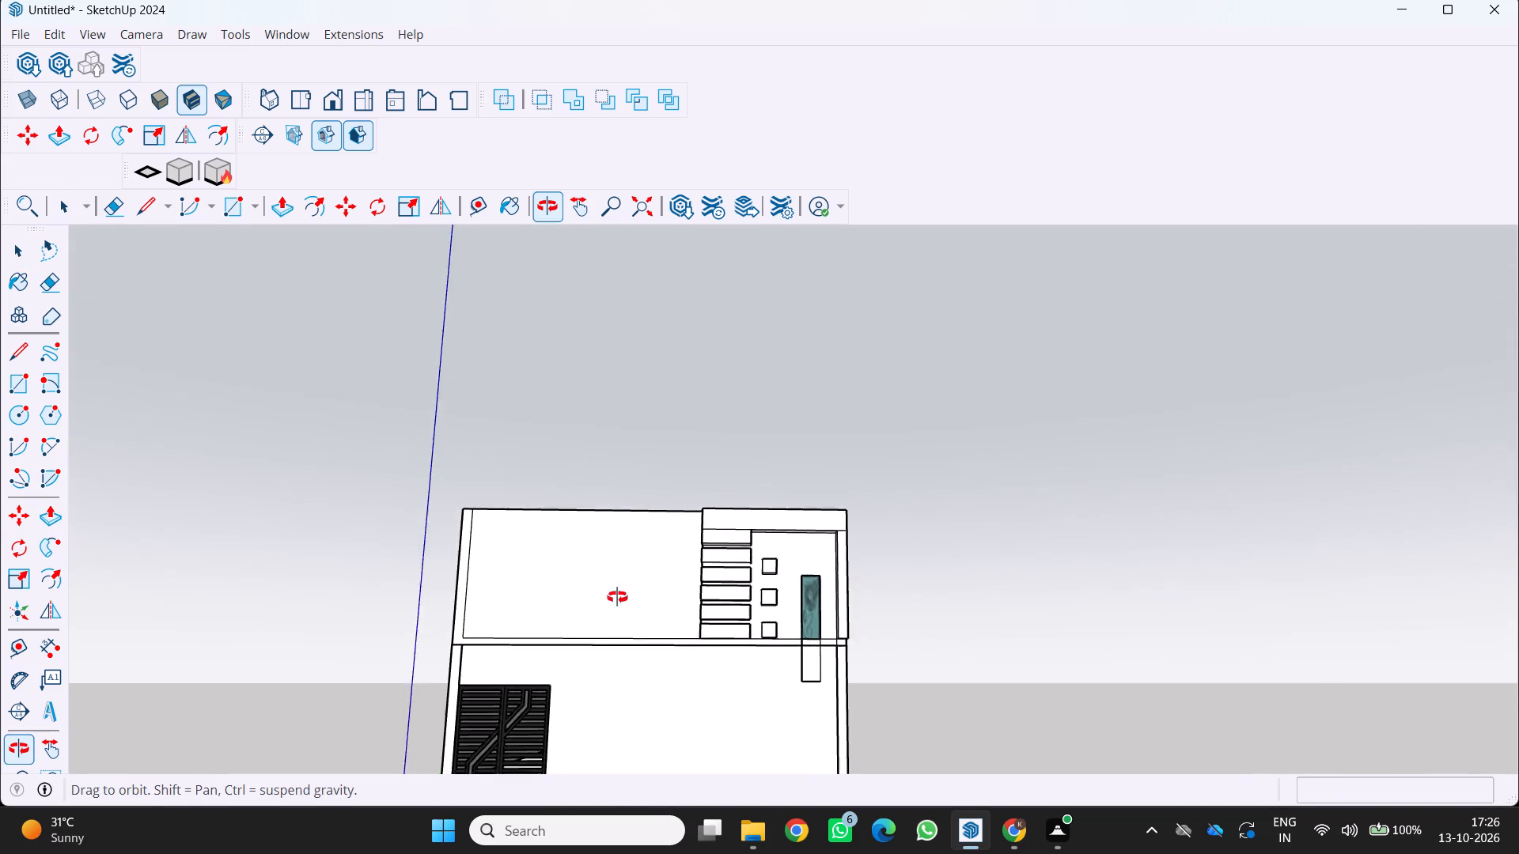
pyautogui.moveTo(617, 597); pyautogui.dragTo(612, 546, button='middle')
pyautogui.scroll(-4, 611, 554)
pyautogui.moveTo(629, 656); pyautogui.dragTo(665, 805, button='middle')
pyautogui.scroll(2, 674, 681)
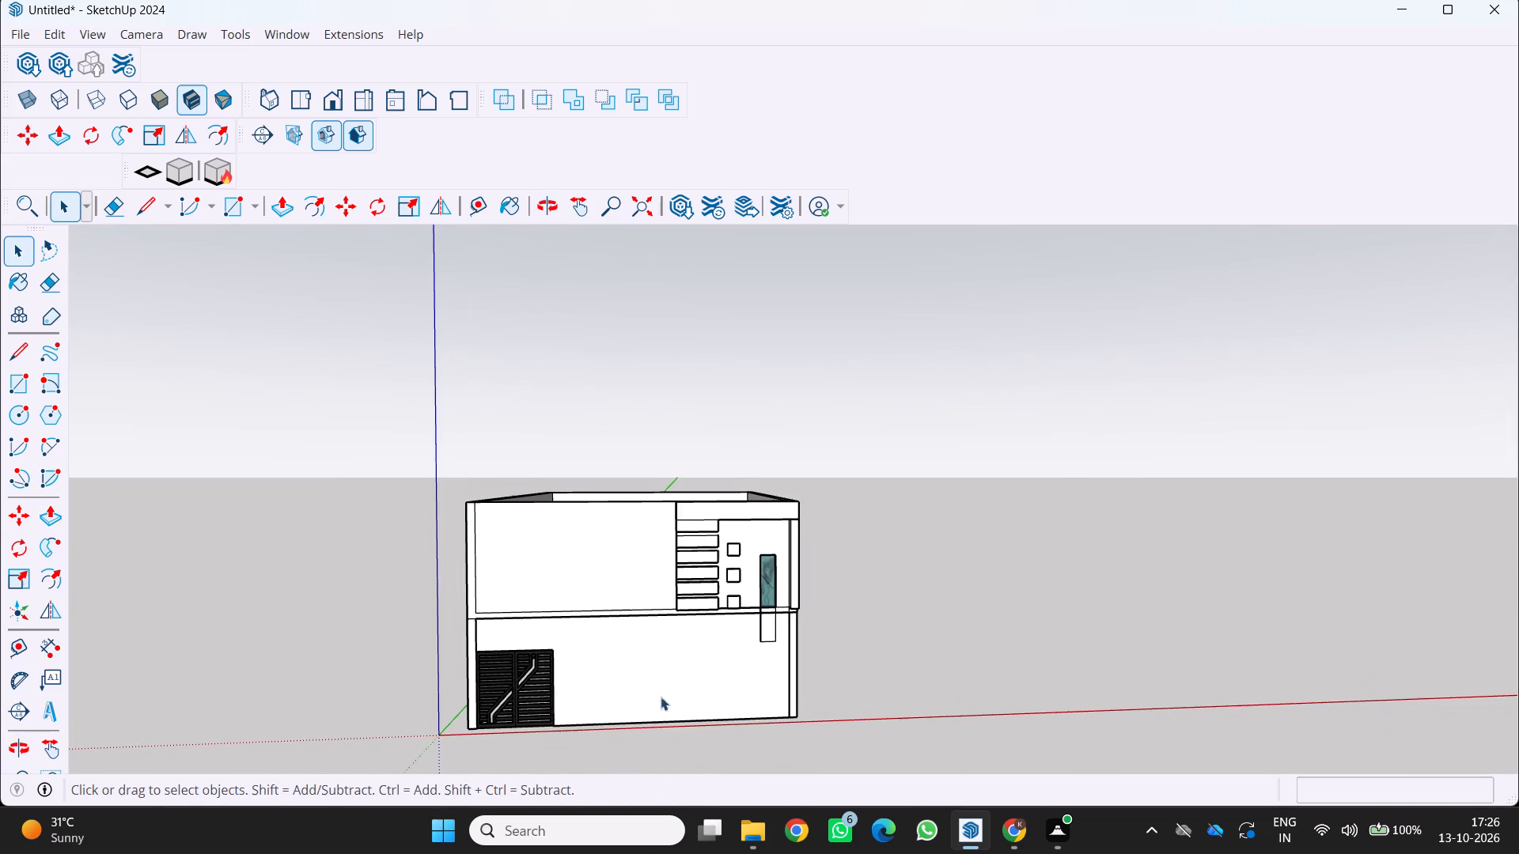
pyautogui.moveTo(603, 788); pyautogui.dragTo(589, 604, button='middle')
pyautogui.scroll(-2, 564, 624)
pyautogui.moveTo(525, 663); pyautogui.dragTo(492, 316, button='middle')
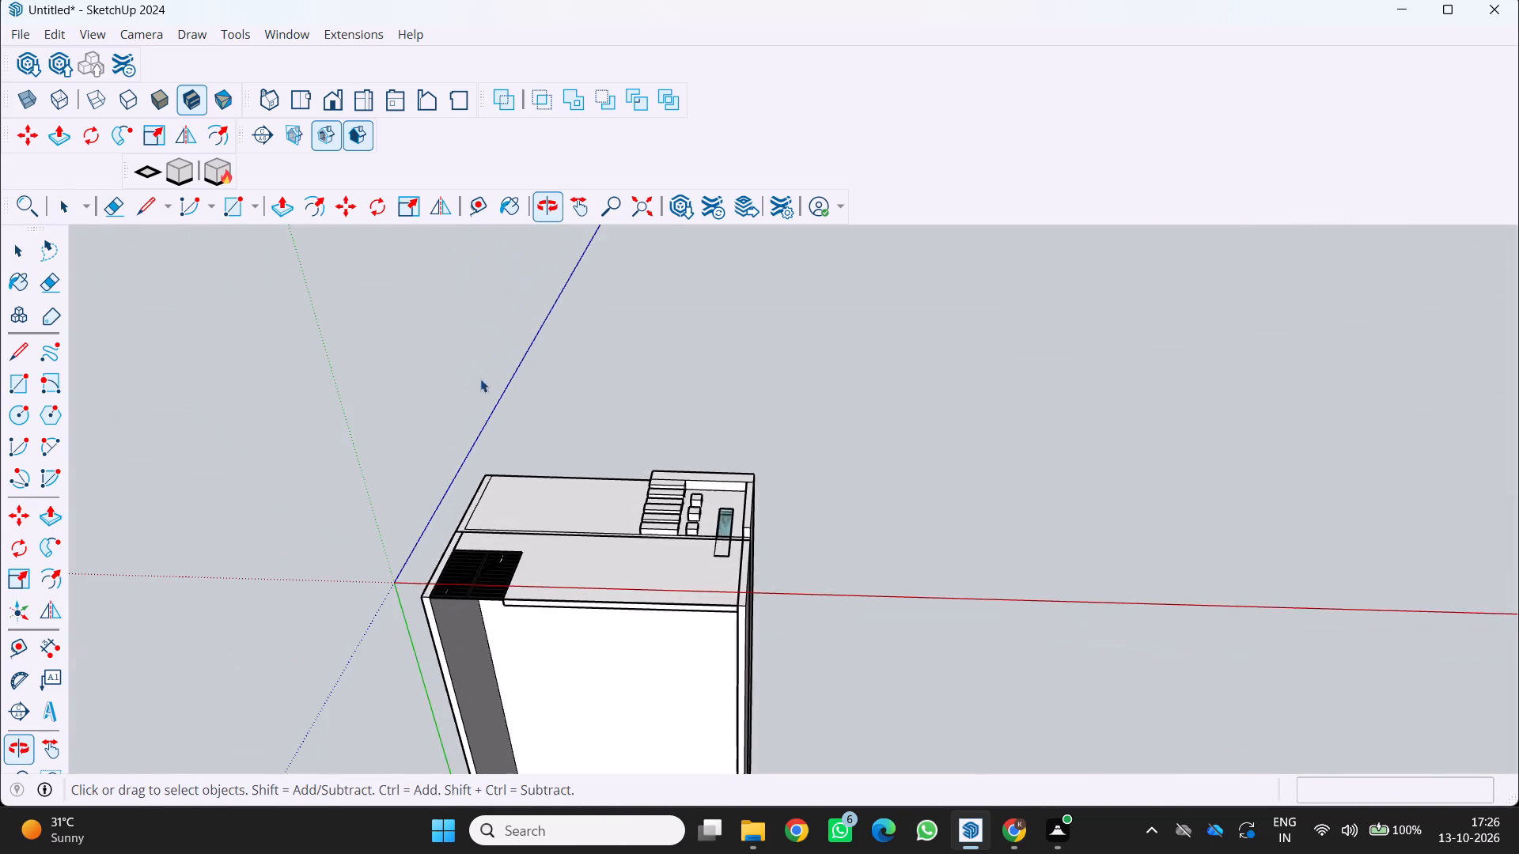
# Draw a 30' by 49' 3" rectangle across the open underside of the house, from the front corner to the diagonally opposite rear corner.
pyautogui.scroll(-5, 414, 577)
pyautogui.moveTo(423, 628); pyautogui.dragTo(463, 730, button='middle')
pyautogui.scroll(-1, 423, 628)
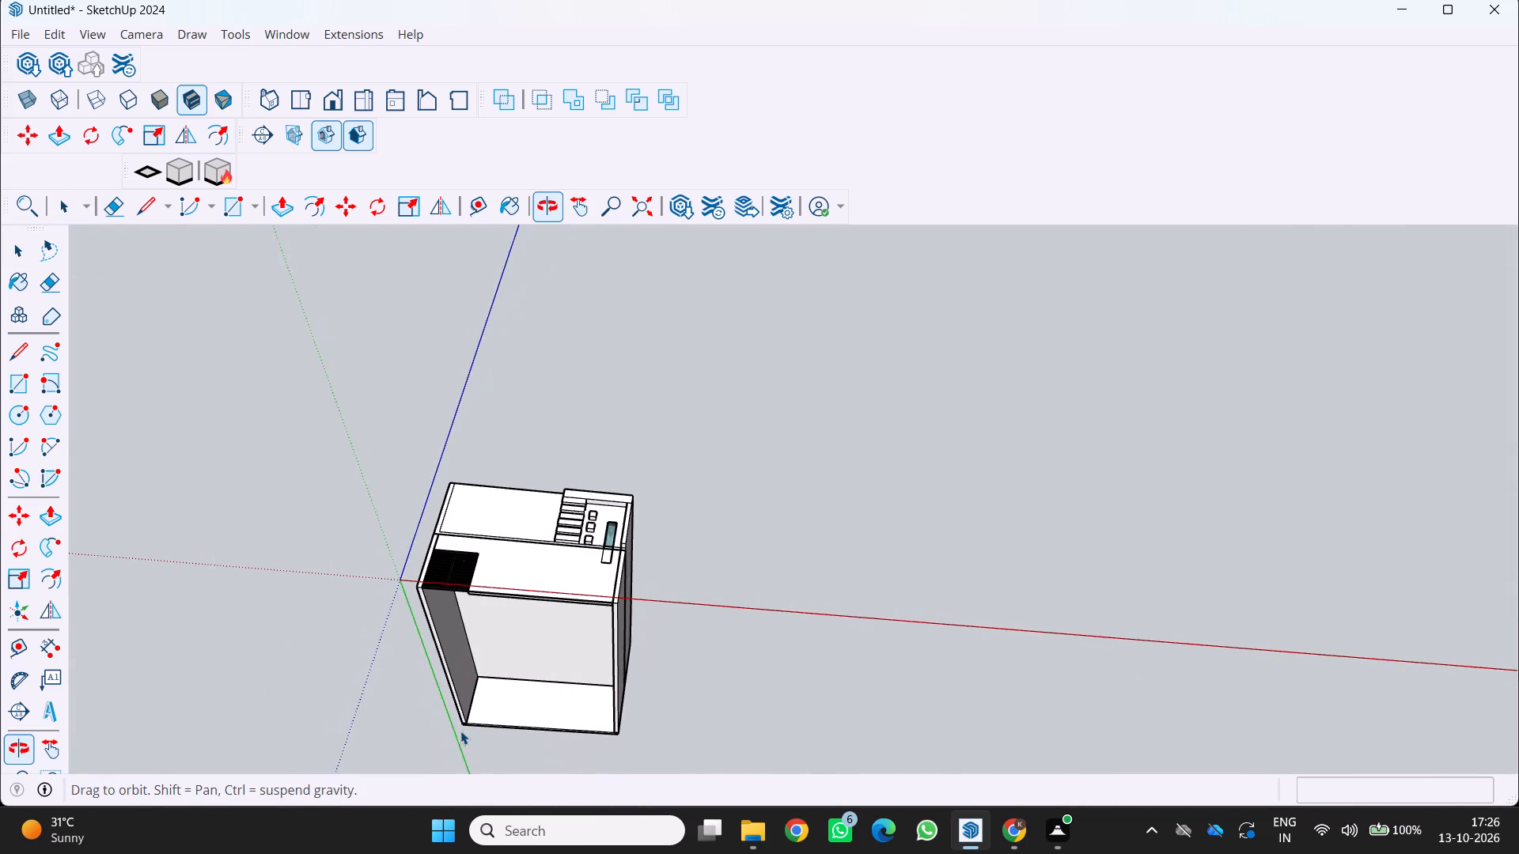
pyautogui.click(16, 390)
pyautogui.scroll(10, 281, 574)
pyautogui.scroll(2, 430, 537)
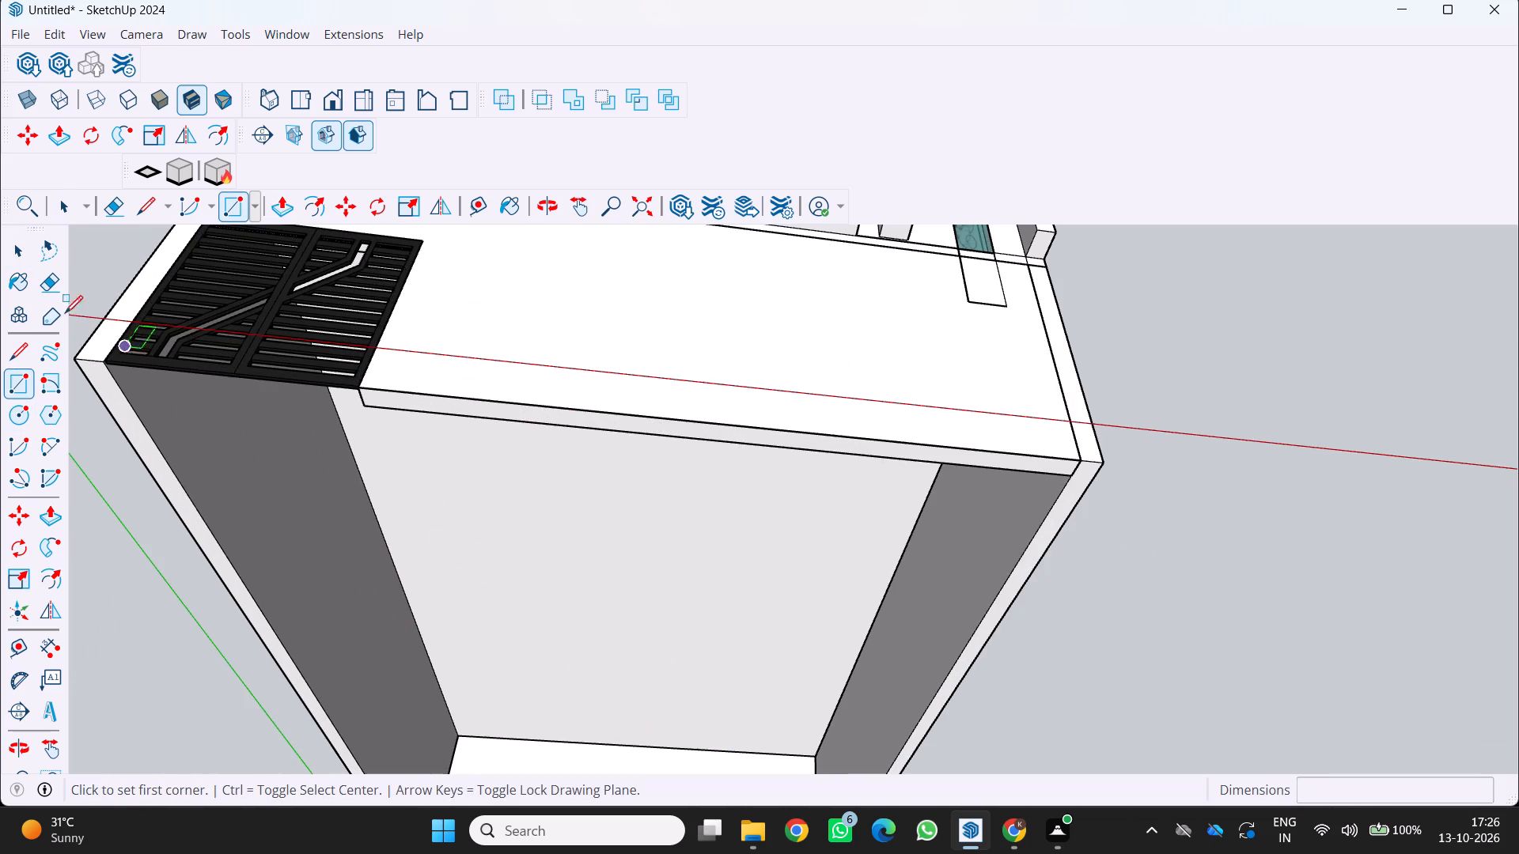
pyautogui.click(77, 365)
pyautogui.scroll(-6, 275, 640)
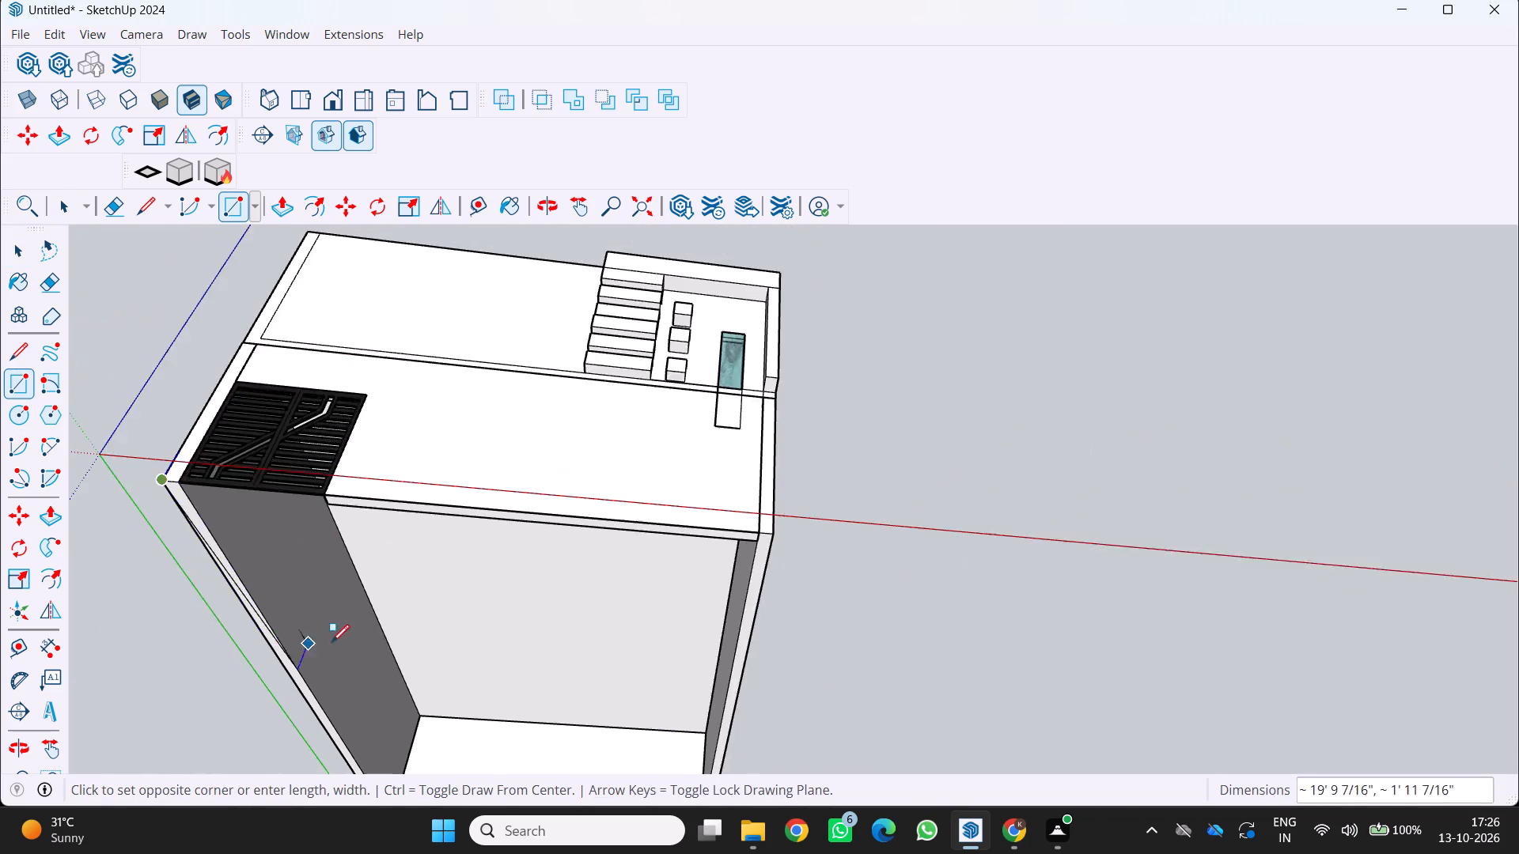
pyautogui.scroll(-4, 331, 642)
pyautogui.scroll(3, 680, 777)
pyautogui.scroll(-5, 634, 726)
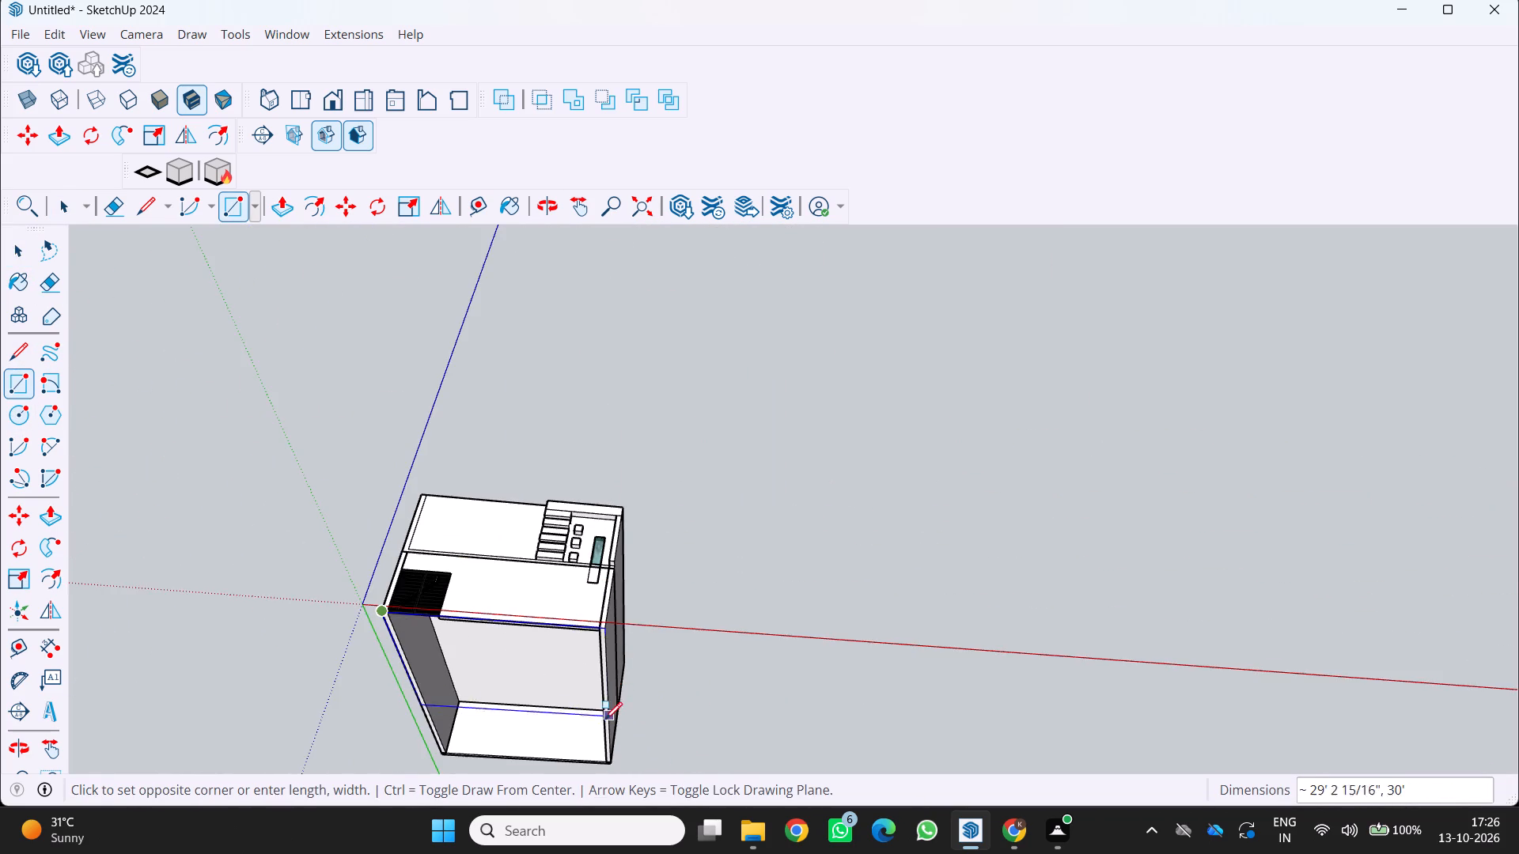
pyautogui.scroll(3, 603, 720)
pyautogui.scroll(-7, 601, 720)
pyautogui.scroll(7, 597, 746)
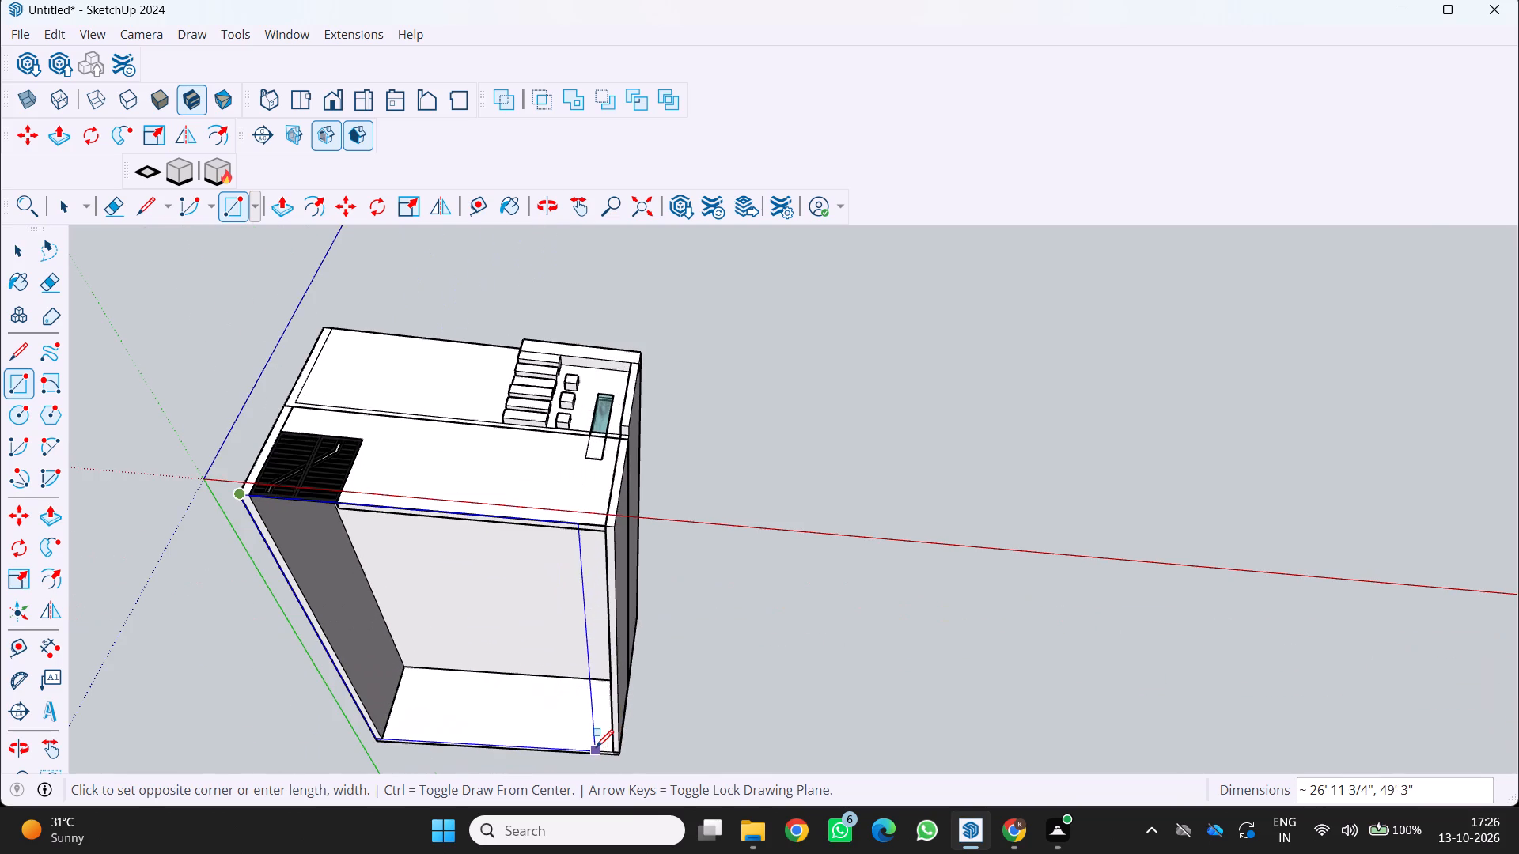
pyautogui.scroll(12, 613, 766)
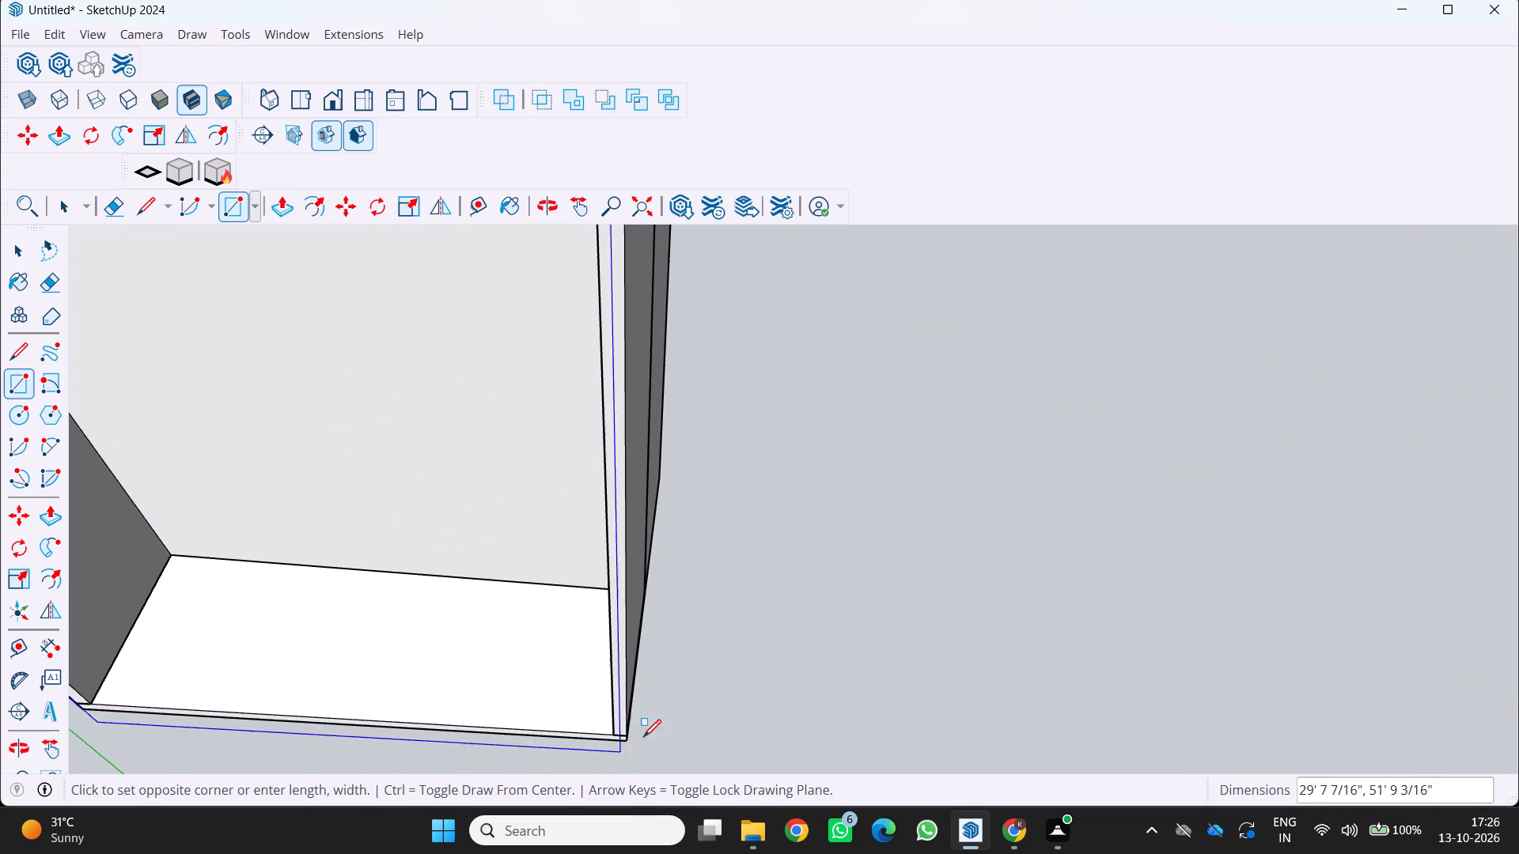
pyautogui.click(627, 735)
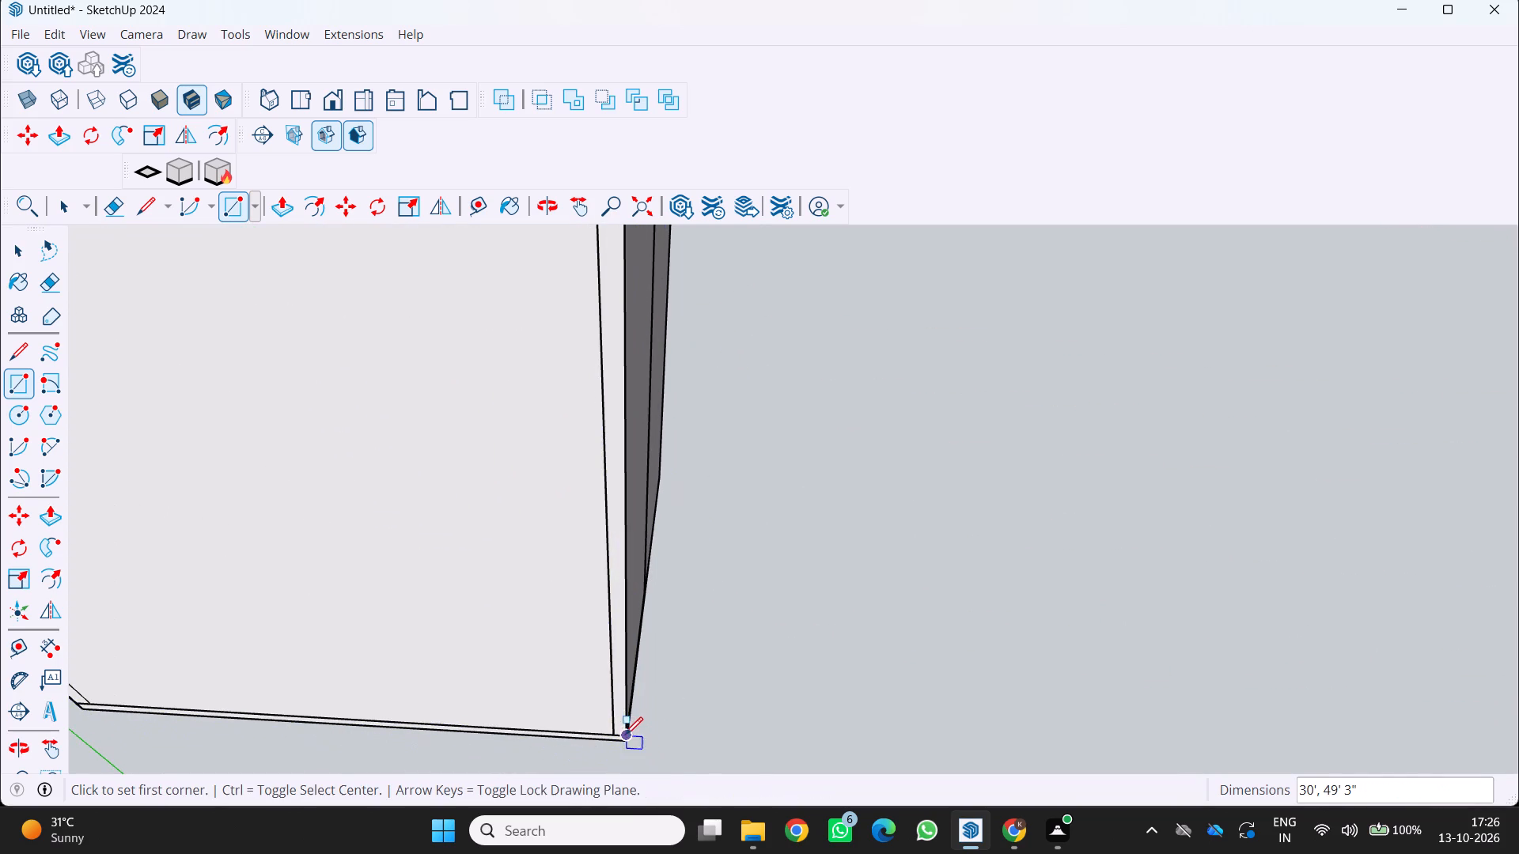
# Extrude the underside face downward 6" to form a base slab beneath the house.
pyautogui.scroll(-18, 593, 758)
pyautogui.scroll(-3, 0, 520)
pyautogui.moveTo(251, 611); pyautogui.dragTo(375, 780, button='middle')
pyautogui.middleClick(375, 780)
pyautogui.scroll(1, 464, 692)
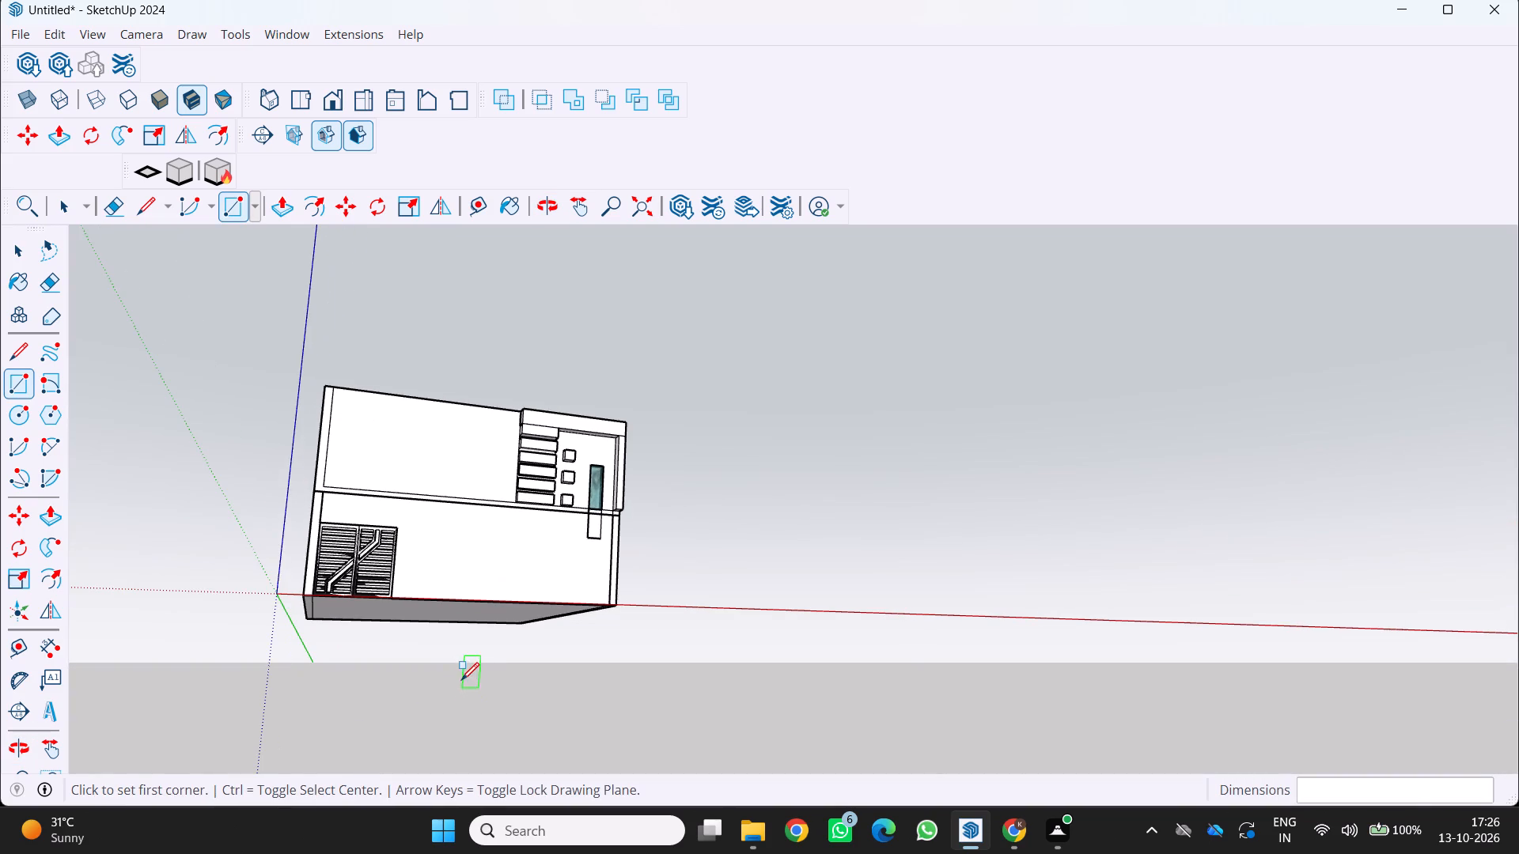
pyautogui.press('p')
pyautogui.moveTo(477, 600); pyautogui.dragTo(493, 599, button='middle')
pyautogui.scroll(1, 487, 601)
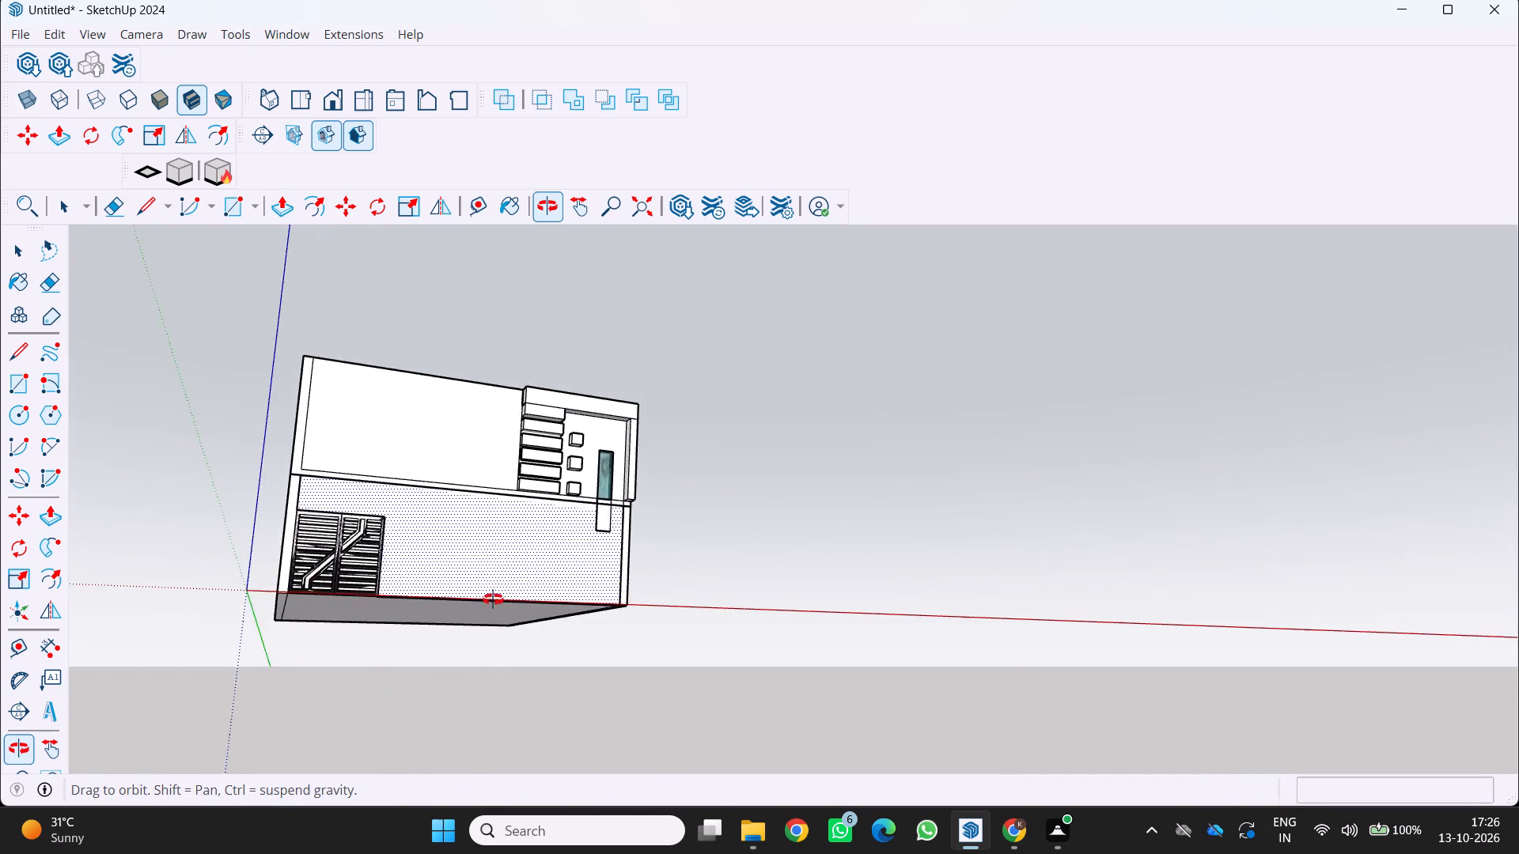
pyautogui.moveTo(493, 599); pyautogui.dragTo(487, 506, button='middle')
pyautogui.click(320, 589)
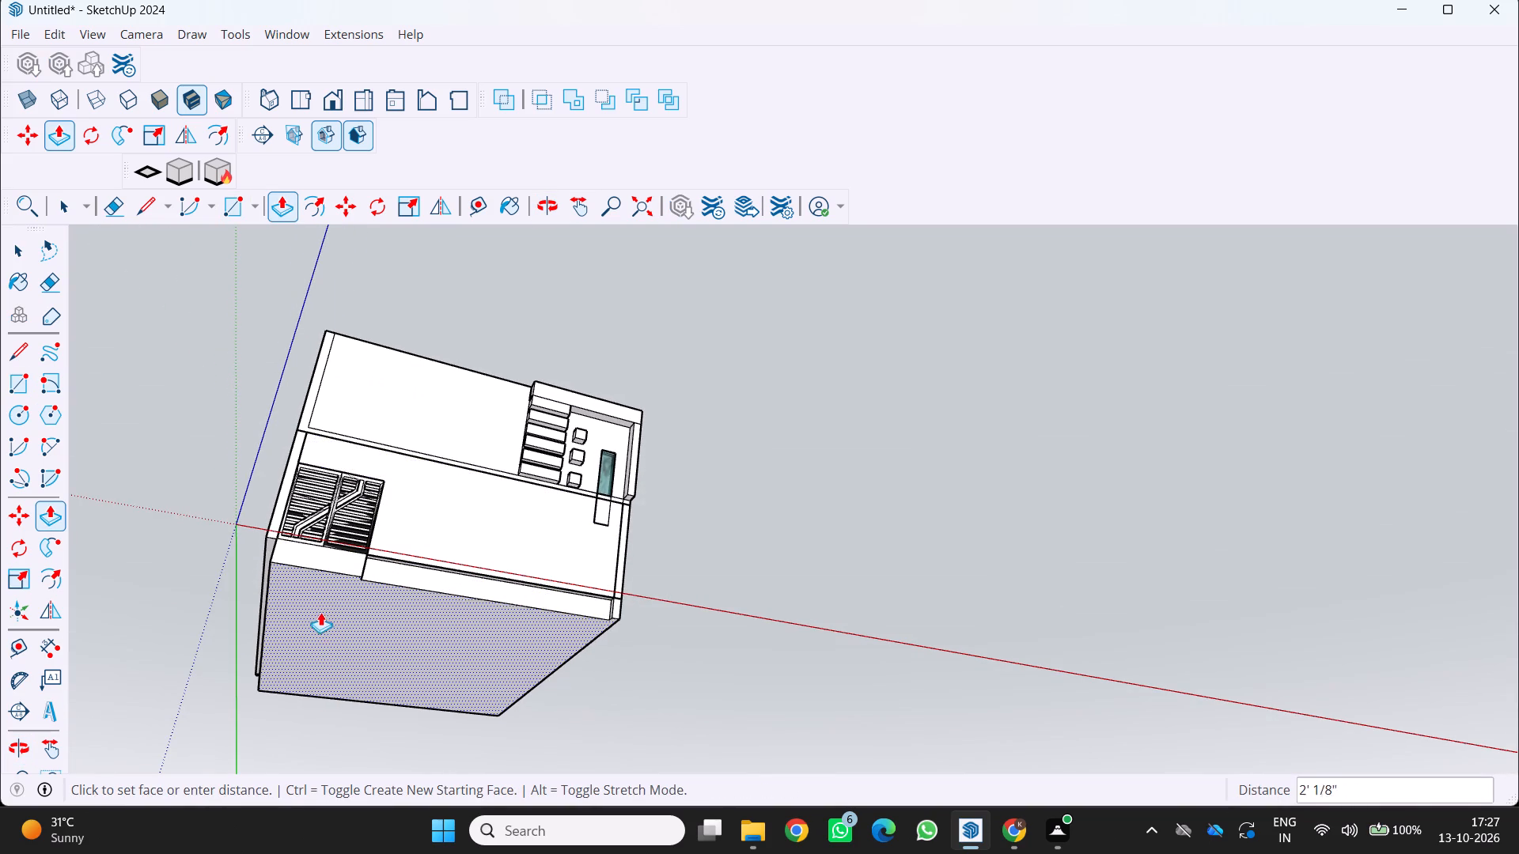
pyautogui.press('6')
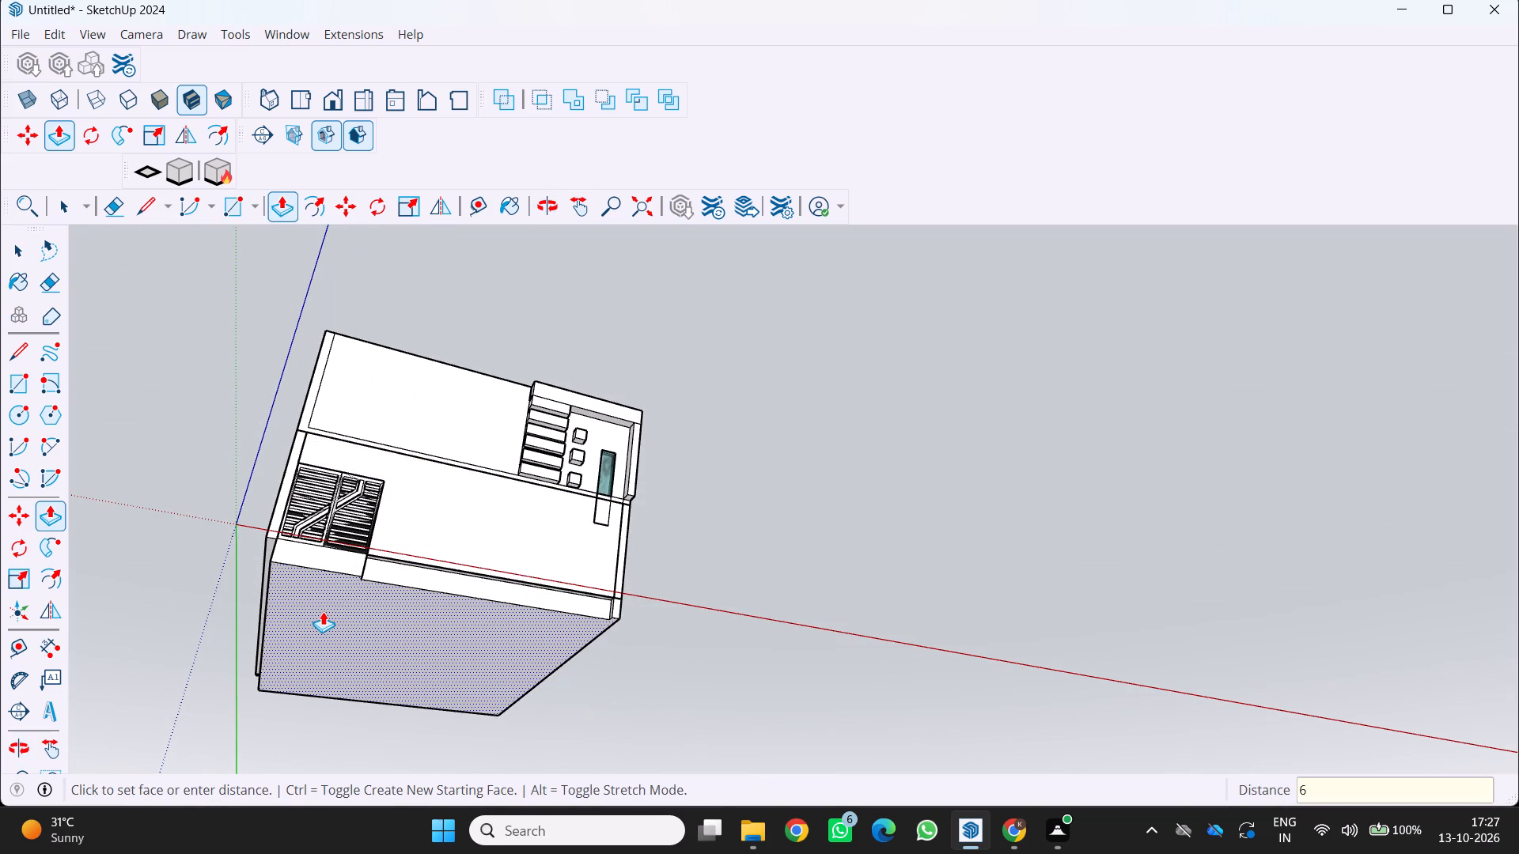
pyautogui.press('Return')
# Pull the recessed front strip of the base outward 9" so it is flush with the base beside the gate.
pyautogui.moveTo(341, 622); pyautogui.dragTo(110, 614, button='middle')
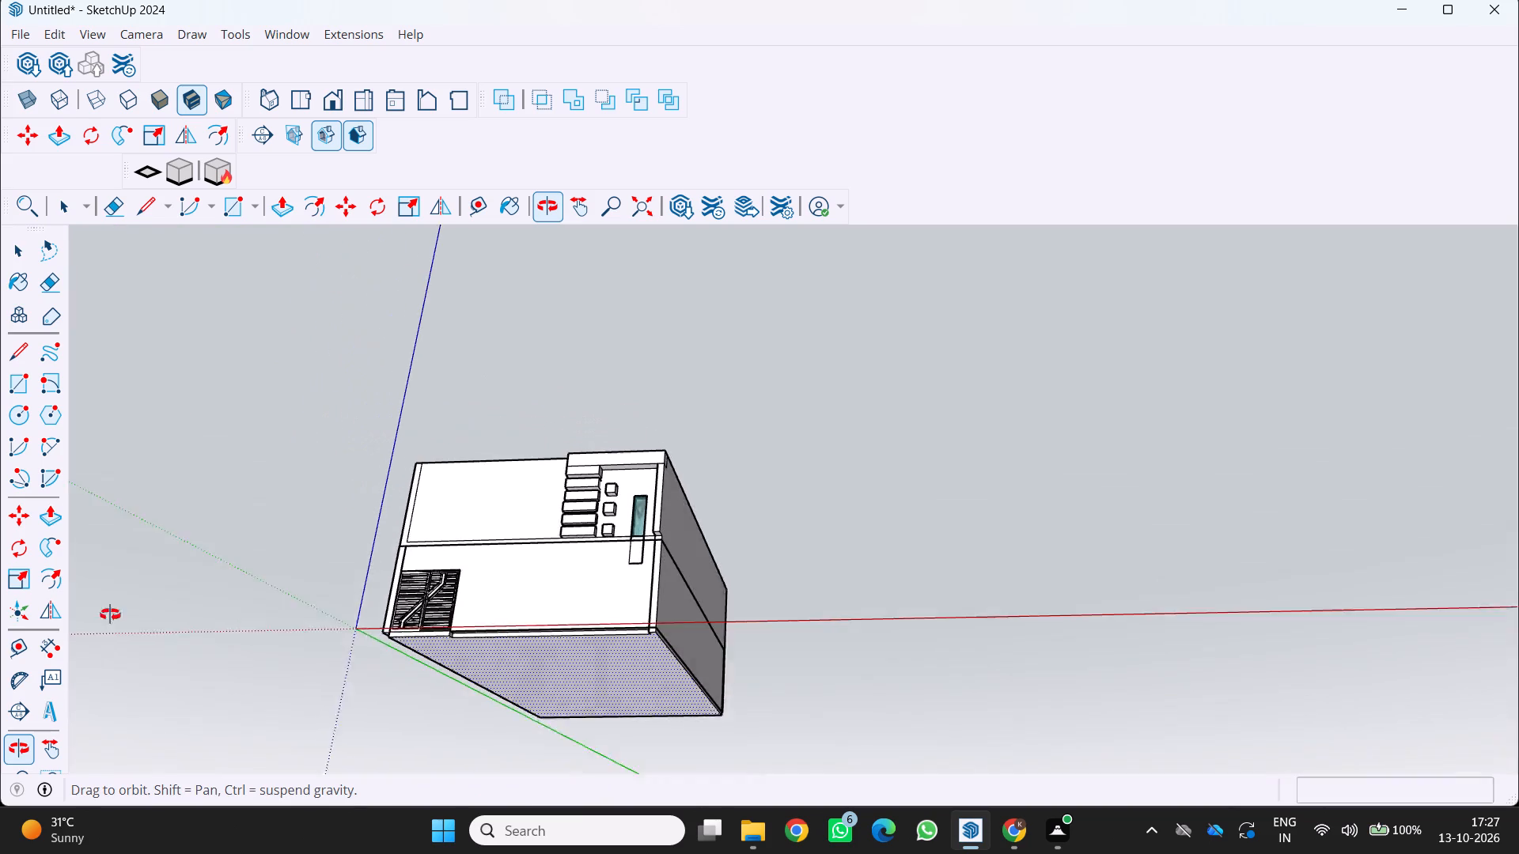
pyautogui.moveTo(110, 614); pyautogui.dragTo(100, 611, button='middle')
pyautogui.scroll(13, 537, 759)
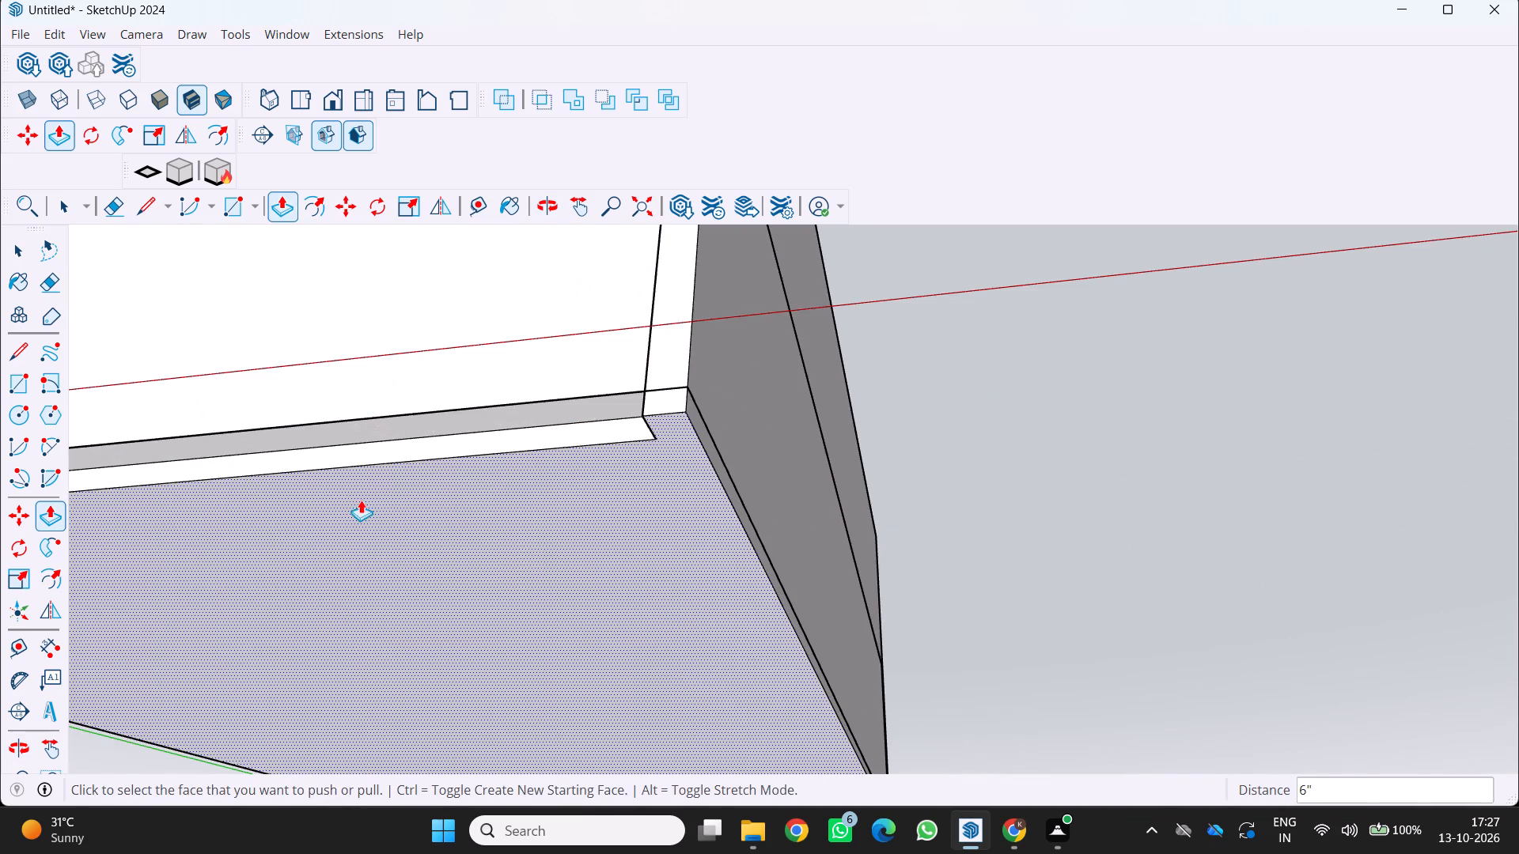
pyautogui.scroll(2, 379, 476)
pyautogui.moveTo(379, 463); pyautogui.dragTo(517, 609, button='middle')
pyautogui.scroll(-9, 434, 462)
pyautogui.moveTo(433, 461); pyautogui.dragTo(496, 492, button='middle')
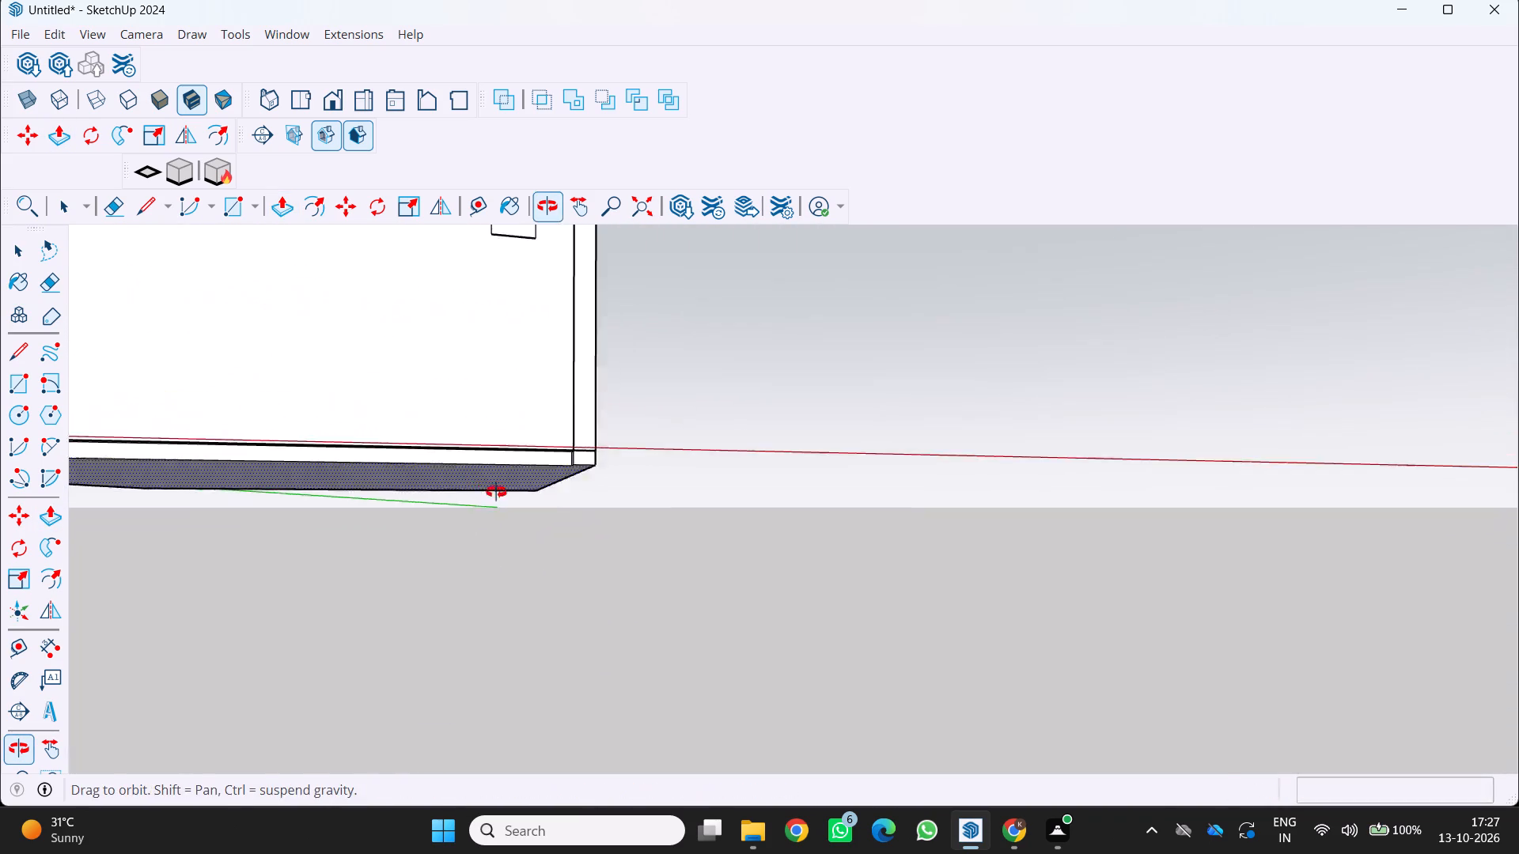
pyautogui.moveTo(496, 492); pyautogui.dragTo(498, 494, button='middle')
pyautogui.scroll(-2, 498, 494)
pyautogui.scroll(-2, 322, 431)
pyautogui.moveTo(322, 431); pyautogui.dragTo(159, 437, button='middle')
pyautogui.middleClick(159, 437)
pyautogui.scroll(5, 203, 502)
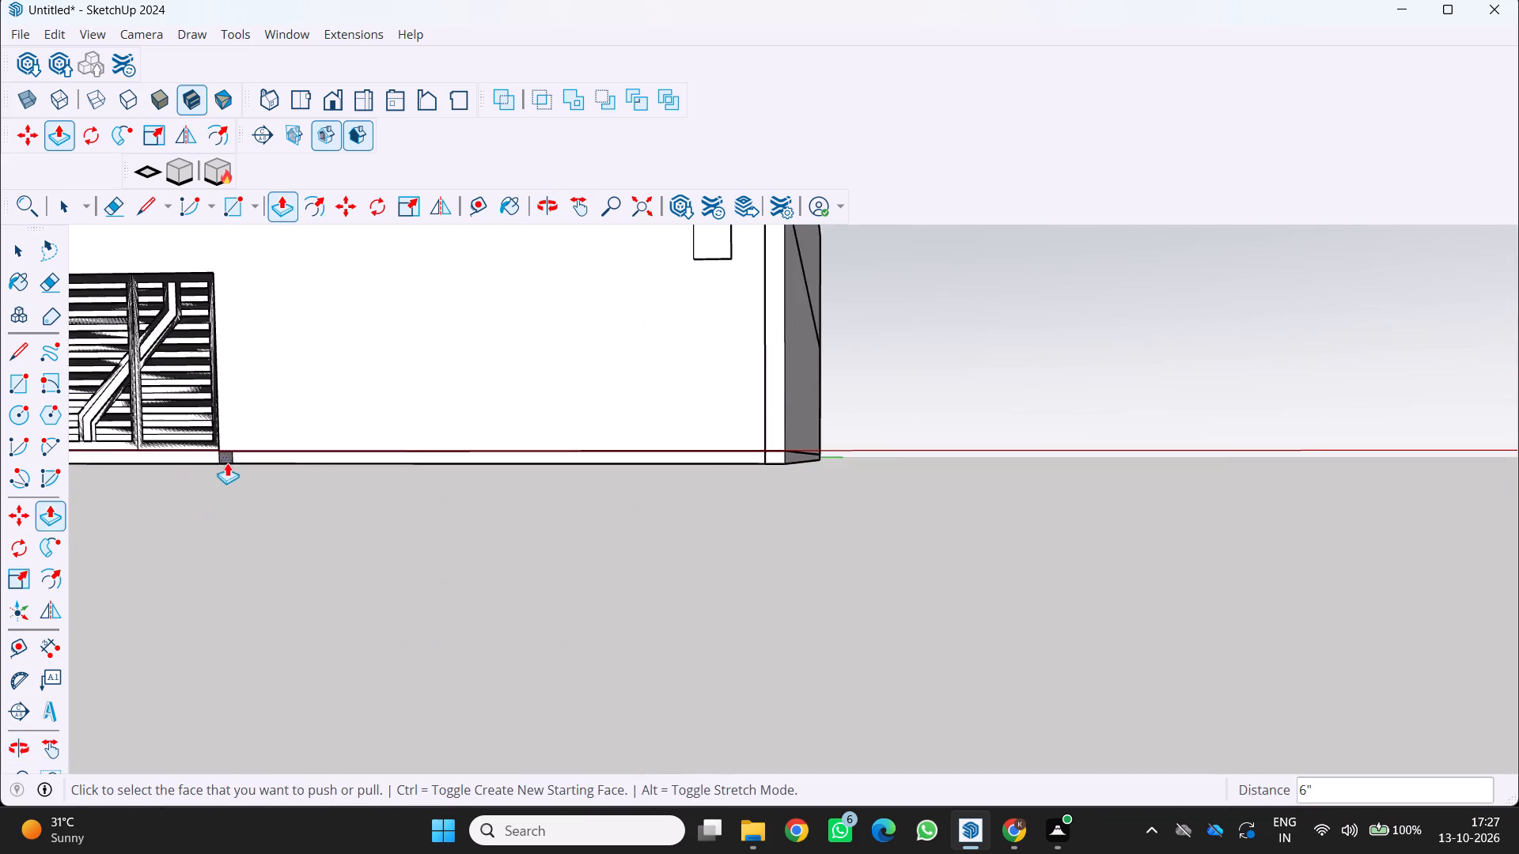
pyautogui.scroll(2, 227, 463)
pyautogui.scroll(3, 334, 448)
pyautogui.click(328, 452)
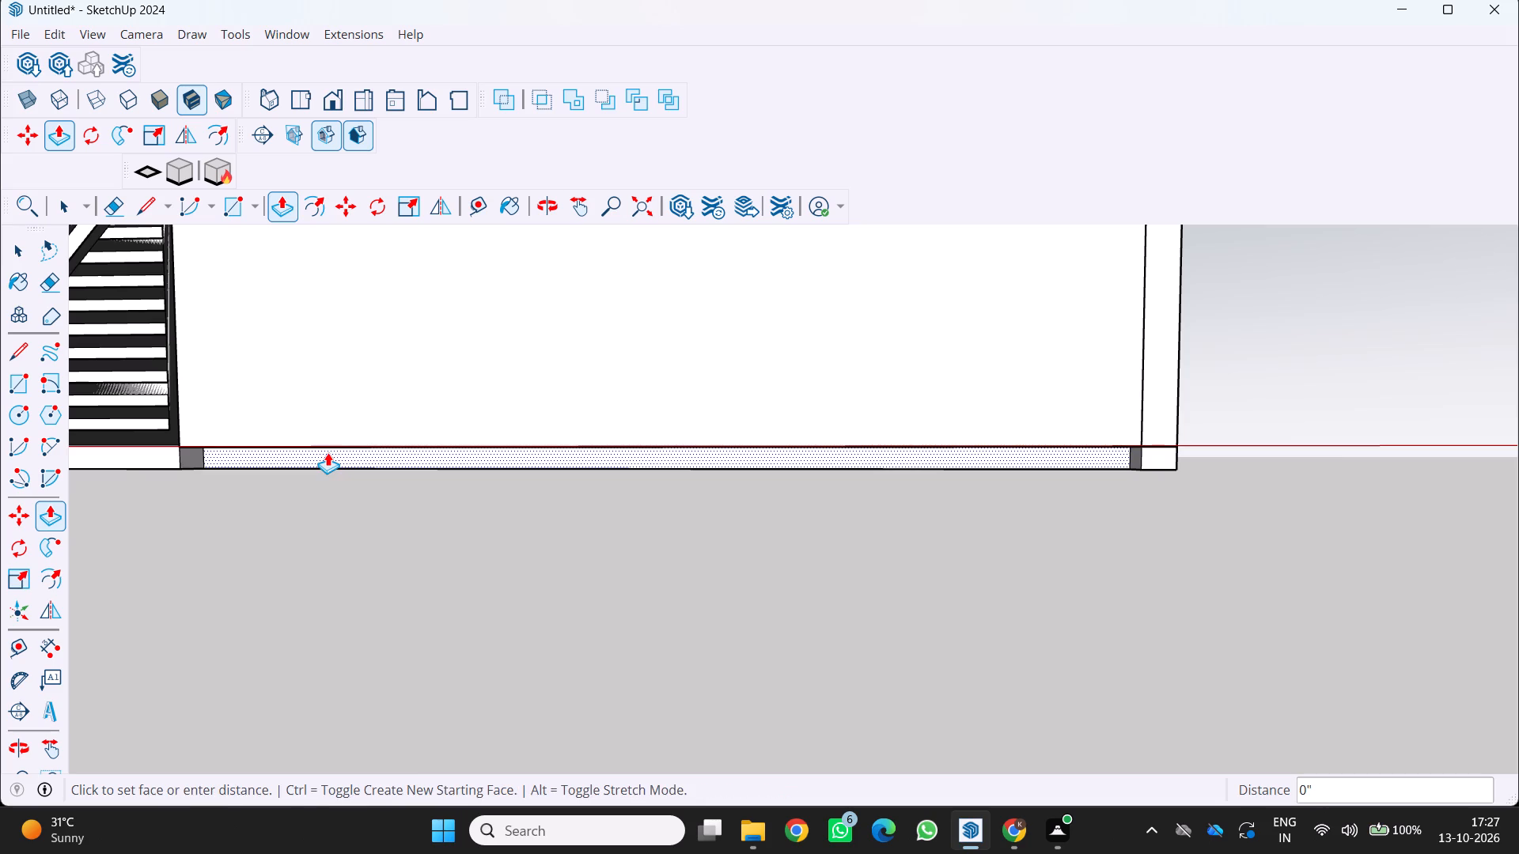
pyautogui.click(301, 479)
# Pull the recessed strip along the gate-side edge of the base outward 9" to align it with the side wall.
pyautogui.scroll(-10, 305, 529)
pyautogui.moveTo(308, 552); pyautogui.dragTo(309, 554, button='middle')
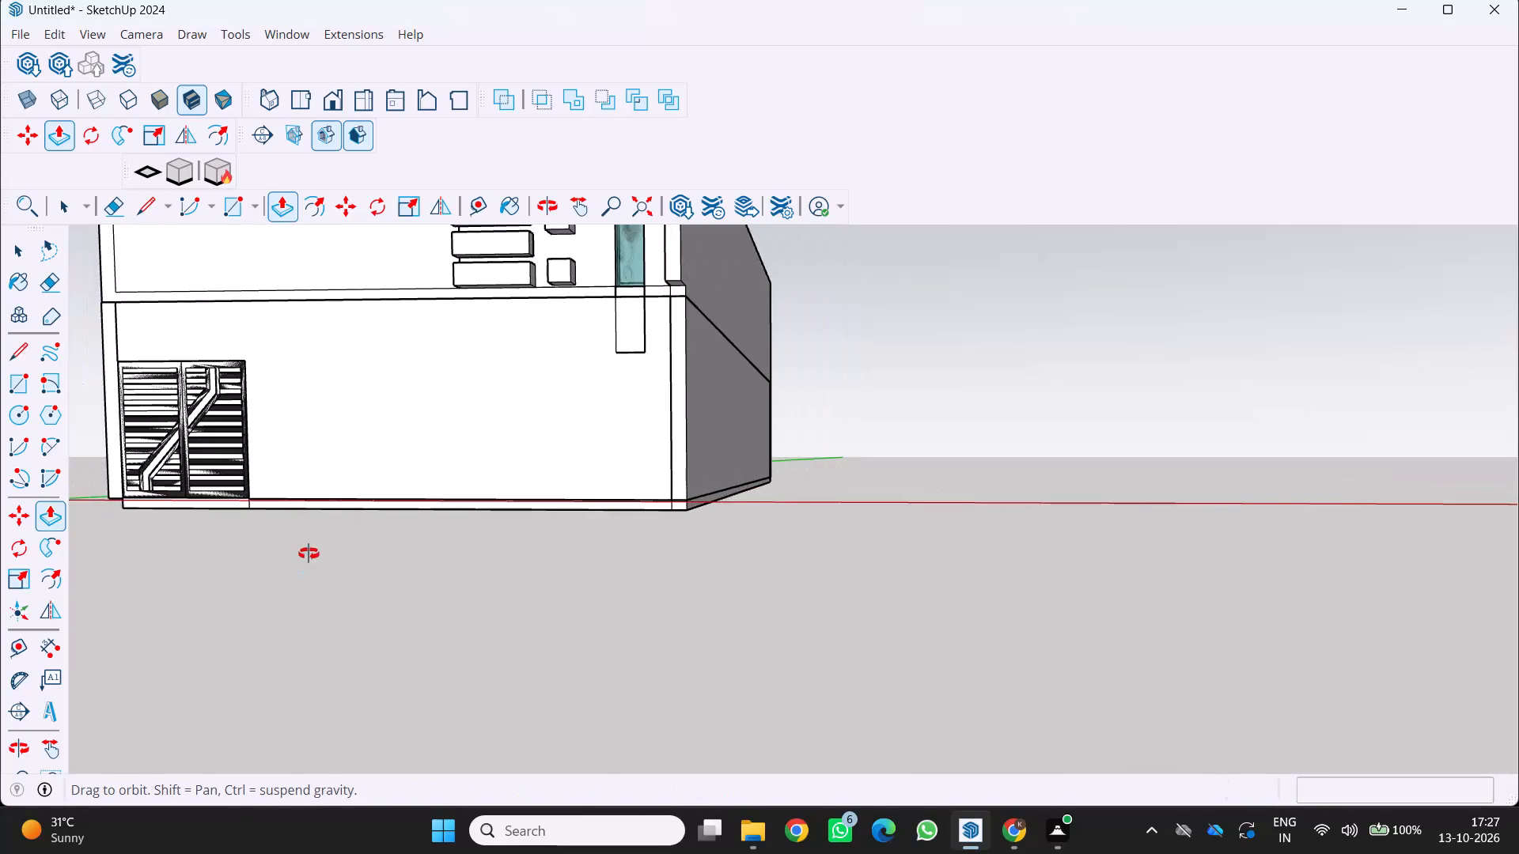
pyautogui.moveTo(309, 554); pyautogui.dragTo(615, 697, button='middle')
pyautogui.scroll(-6, 620, 693)
pyautogui.moveTo(717, 758); pyautogui.dragTo(625, 576, button='middle')
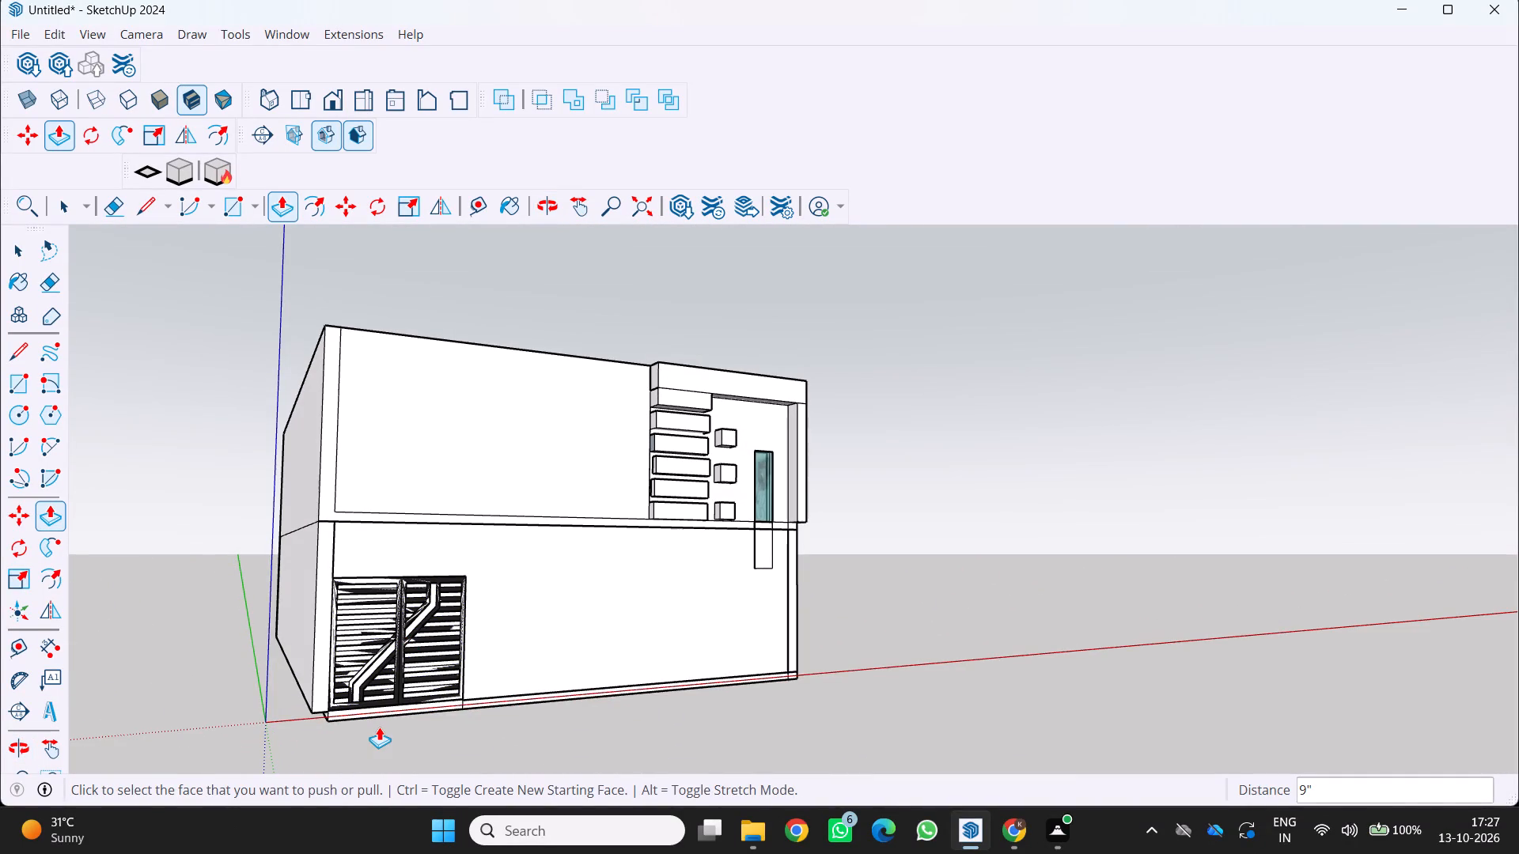
pyautogui.moveTo(299, 651); pyautogui.dragTo(432, 635, button='middle')
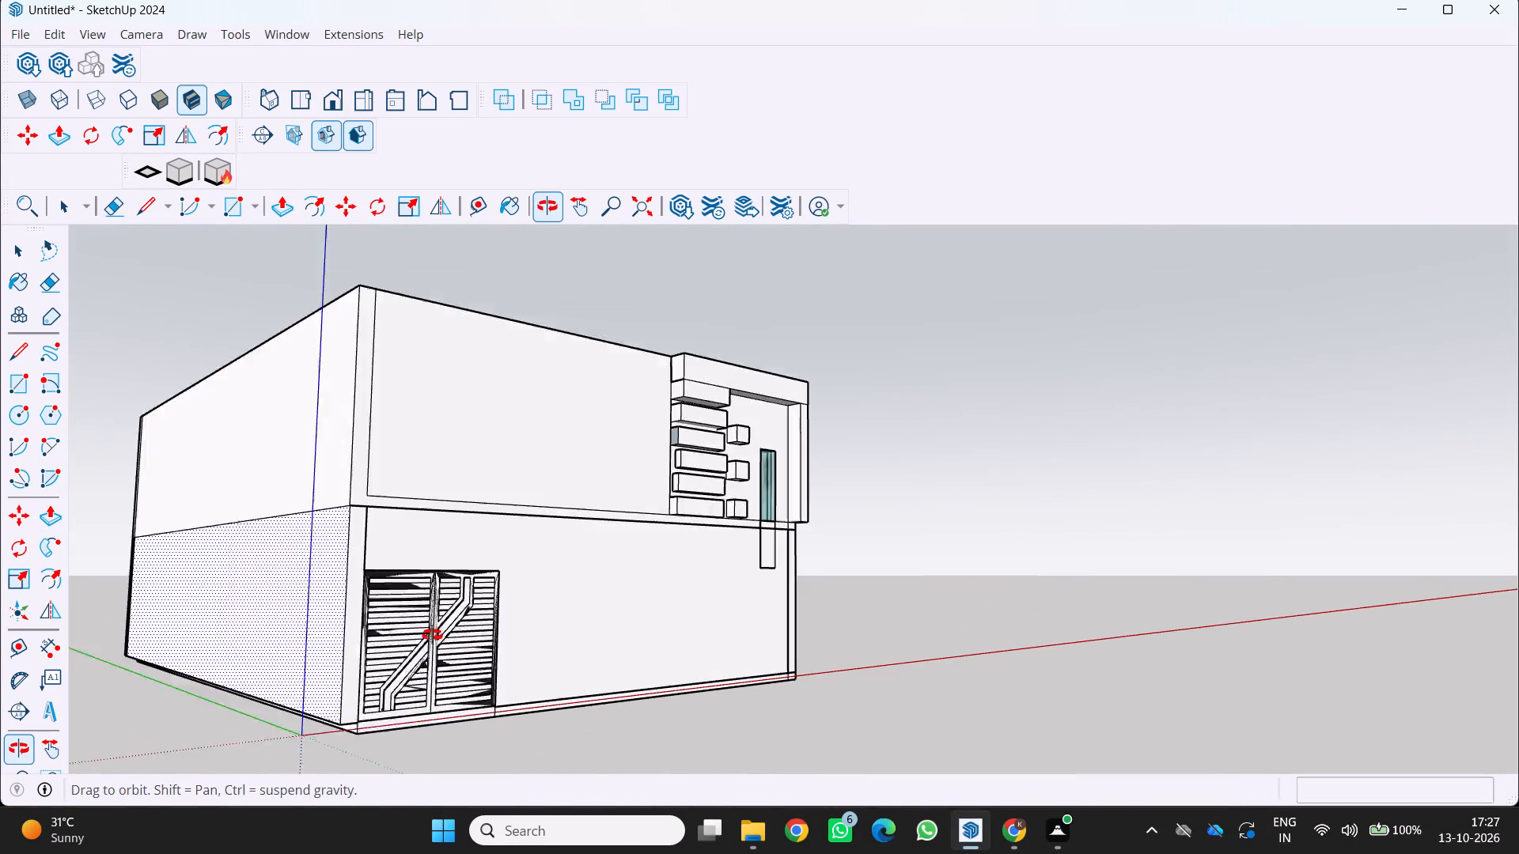
pyautogui.moveTo(432, 635); pyautogui.dragTo(506, 619, button='middle')
pyautogui.moveTo(324, 682); pyautogui.dragTo(489, 618, button='middle')
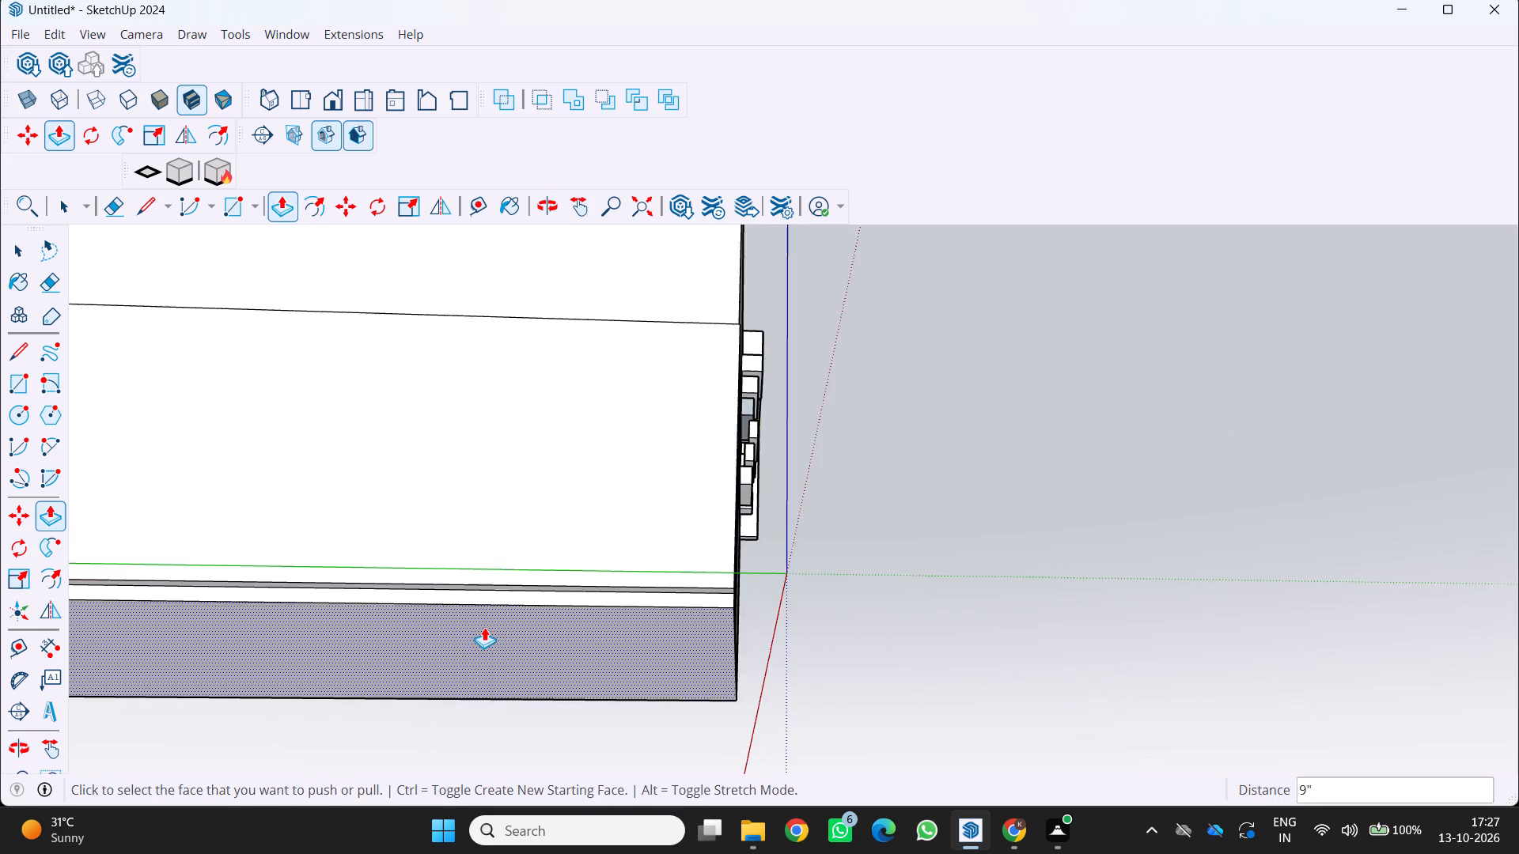
pyautogui.scroll(2, 484, 627)
pyautogui.click(465, 581)
pyautogui.click(467, 542)
# Examine the whole house with its new base from below, above and the front.
pyautogui.scroll(-2, 201, 725)
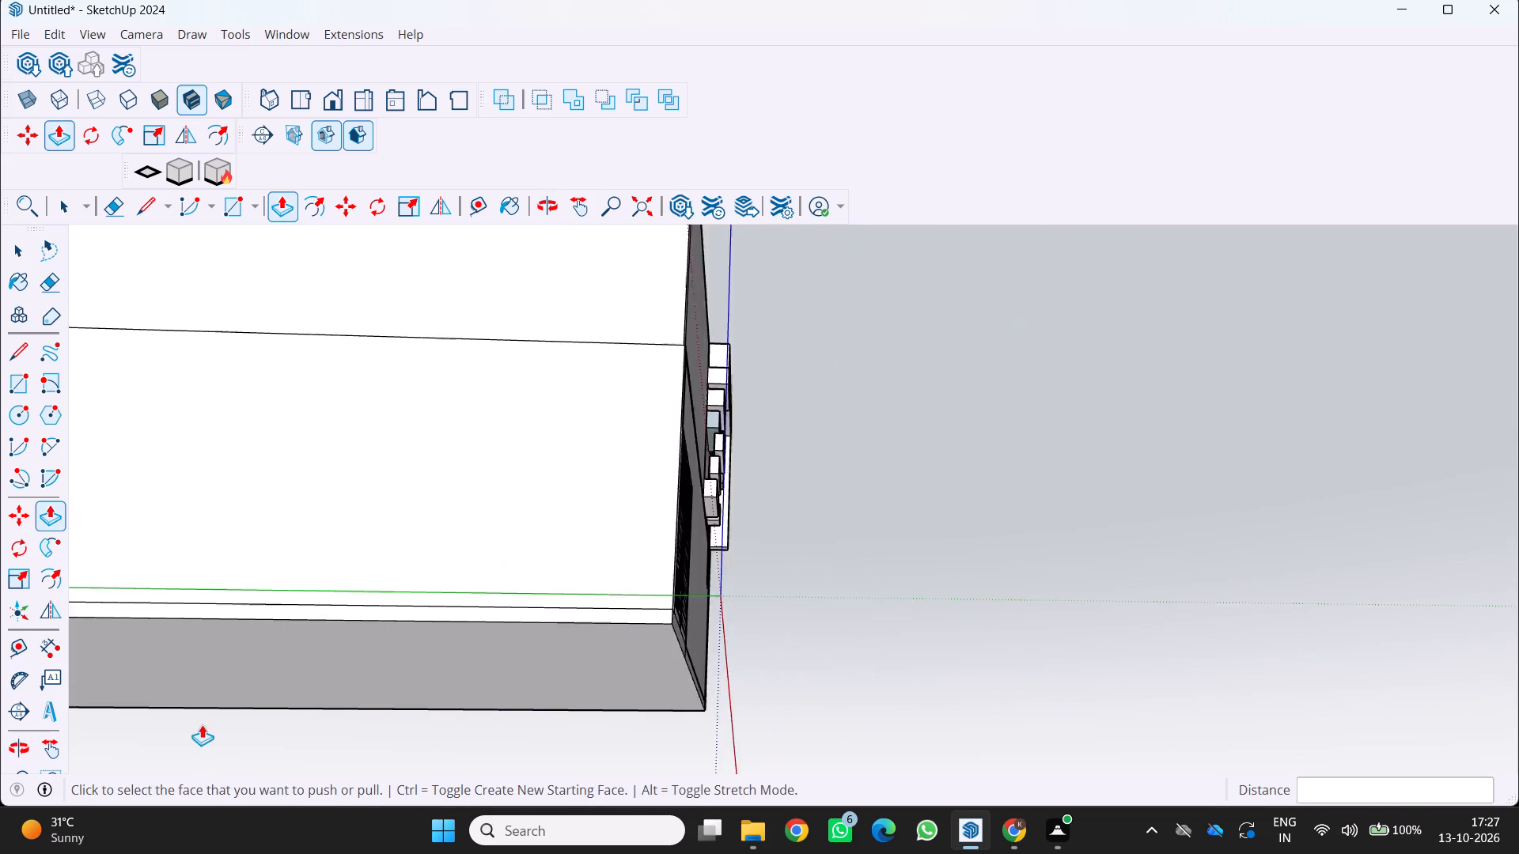
pyautogui.scroll(-8, 202, 724)
pyautogui.moveTo(282, 731); pyautogui.dragTo(35, 637, button='middle')
pyautogui.scroll(-4, 179, 732)
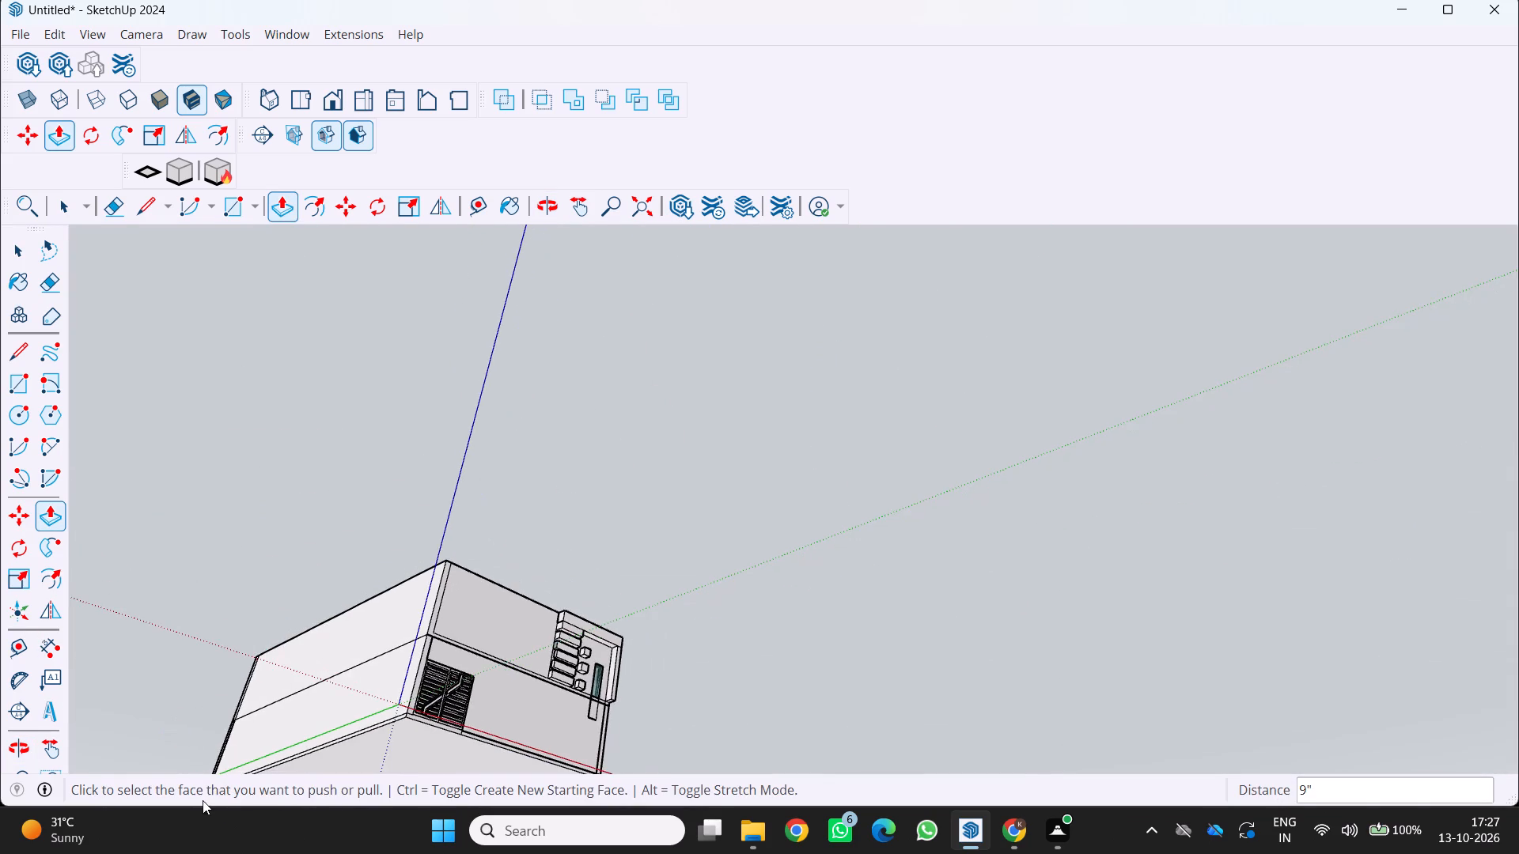
pyautogui.scroll(-4, 780, 682)
pyautogui.moveTo(513, 524); pyautogui.dragTo(294, 564, button='middle')
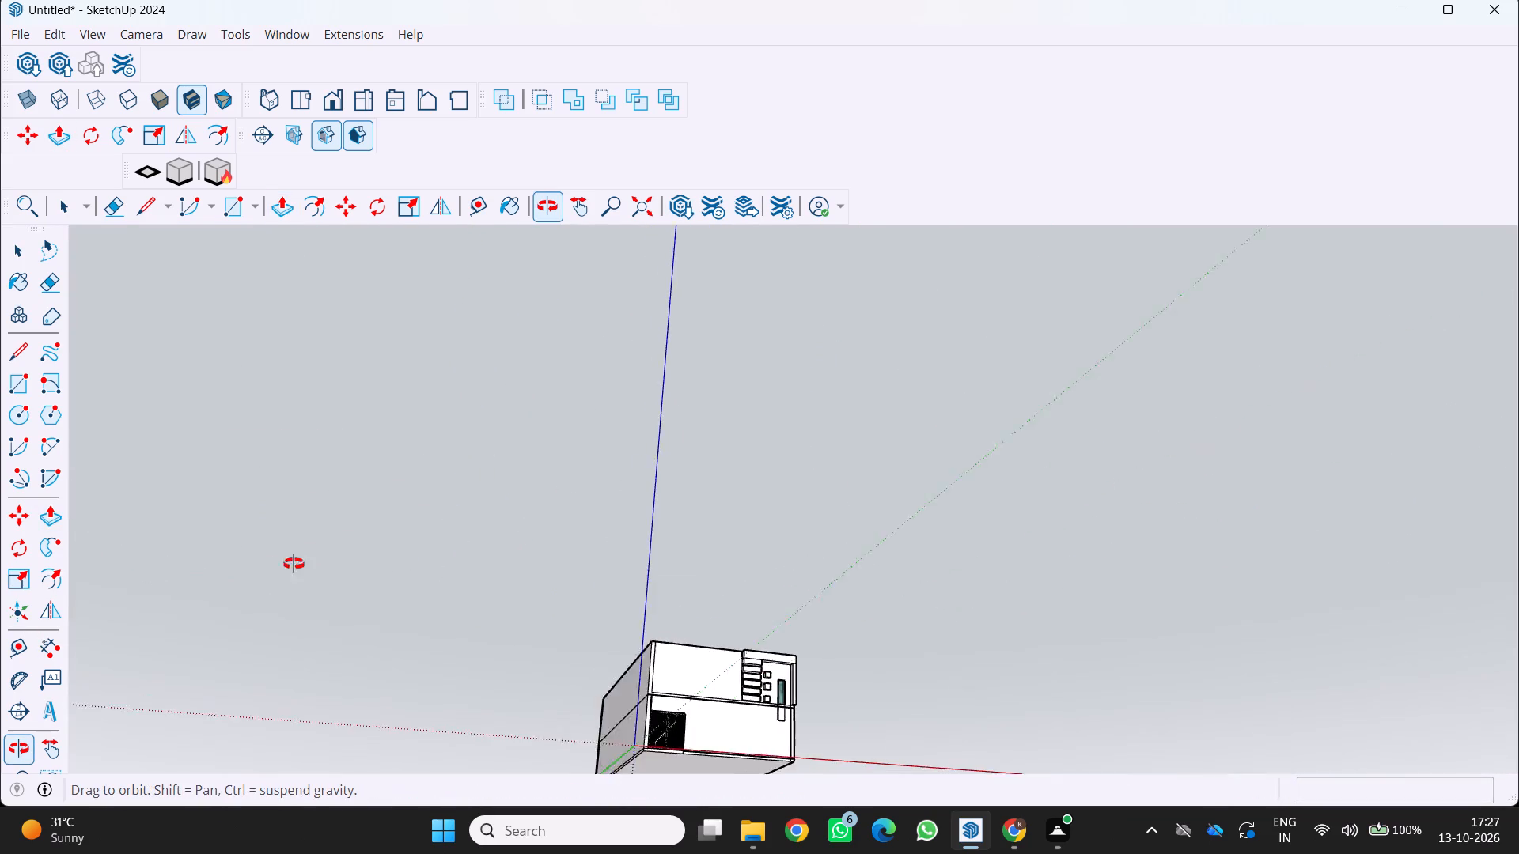
pyautogui.moveTo(294, 564); pyautogui.dragTo(286, 561, button='middle')
pyautogui.scroll(-6, 444, 529)
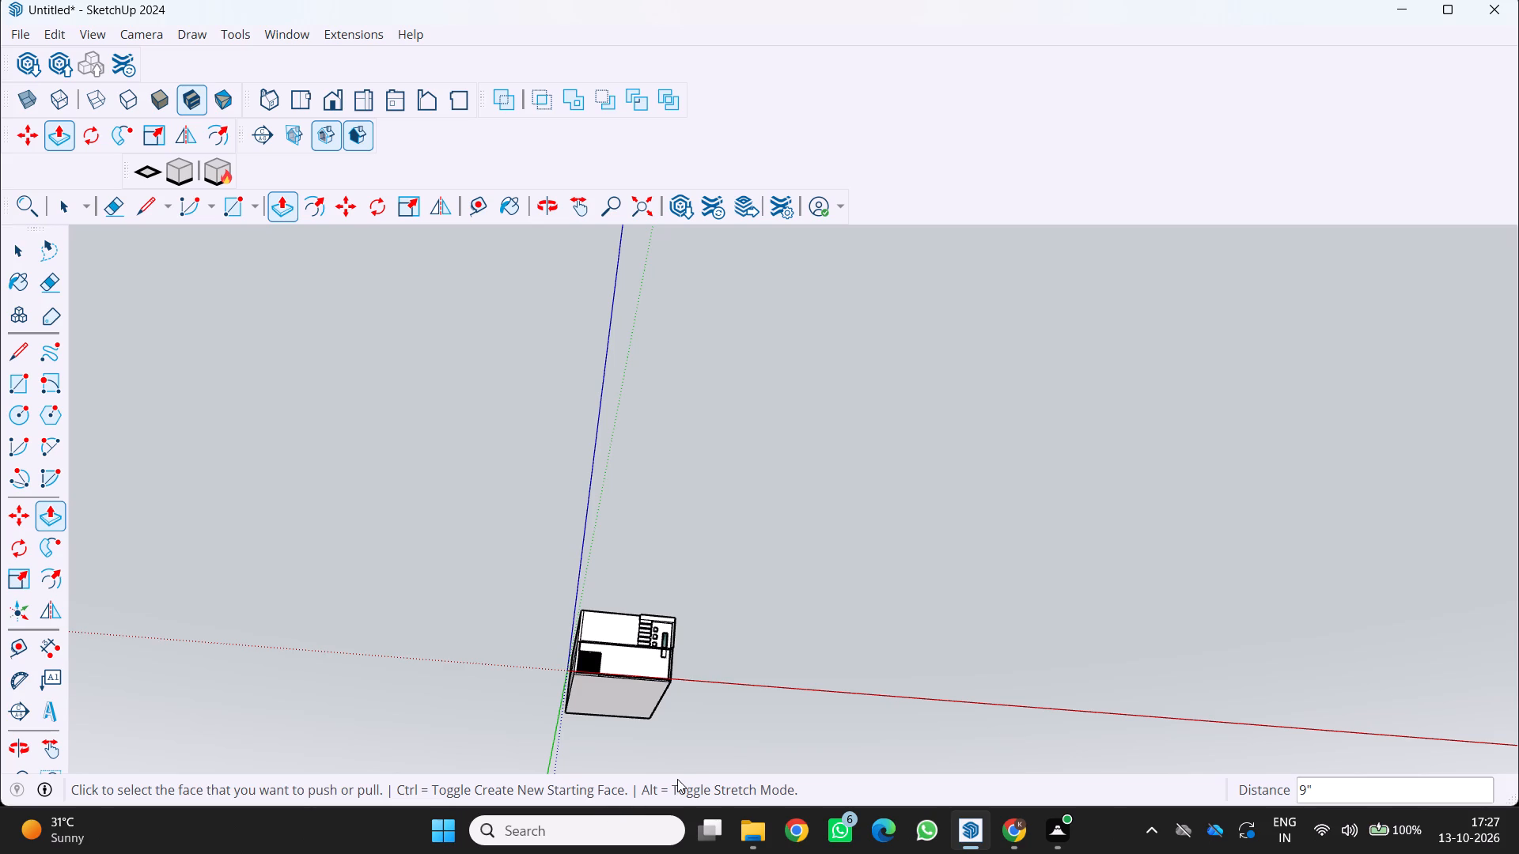
pyautogui.scroll(-4, 254, 197)
pyautogui.scroll(-4, 409, 511)
pyautogui.moveTo(372, 460); pyautogui.dragTo(373, 461, button='middle')
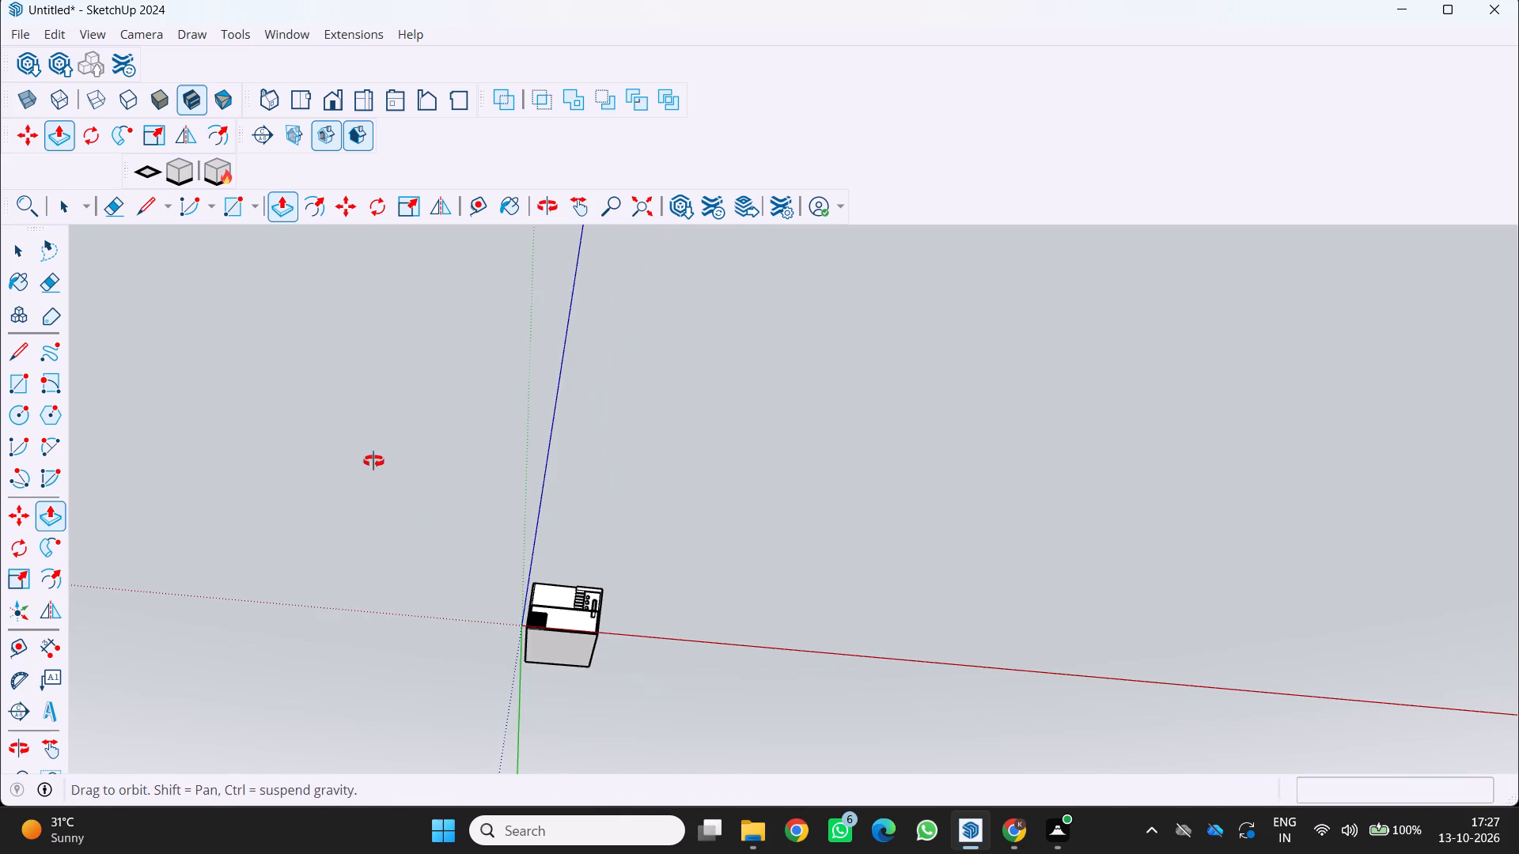
pyautogui.moveTo(373, 461); pyautogui.dragTo(286, 678, button='middle')
pyautogui.middleClick(286, 678)
pyautogui.scroll(16, 767, 527)
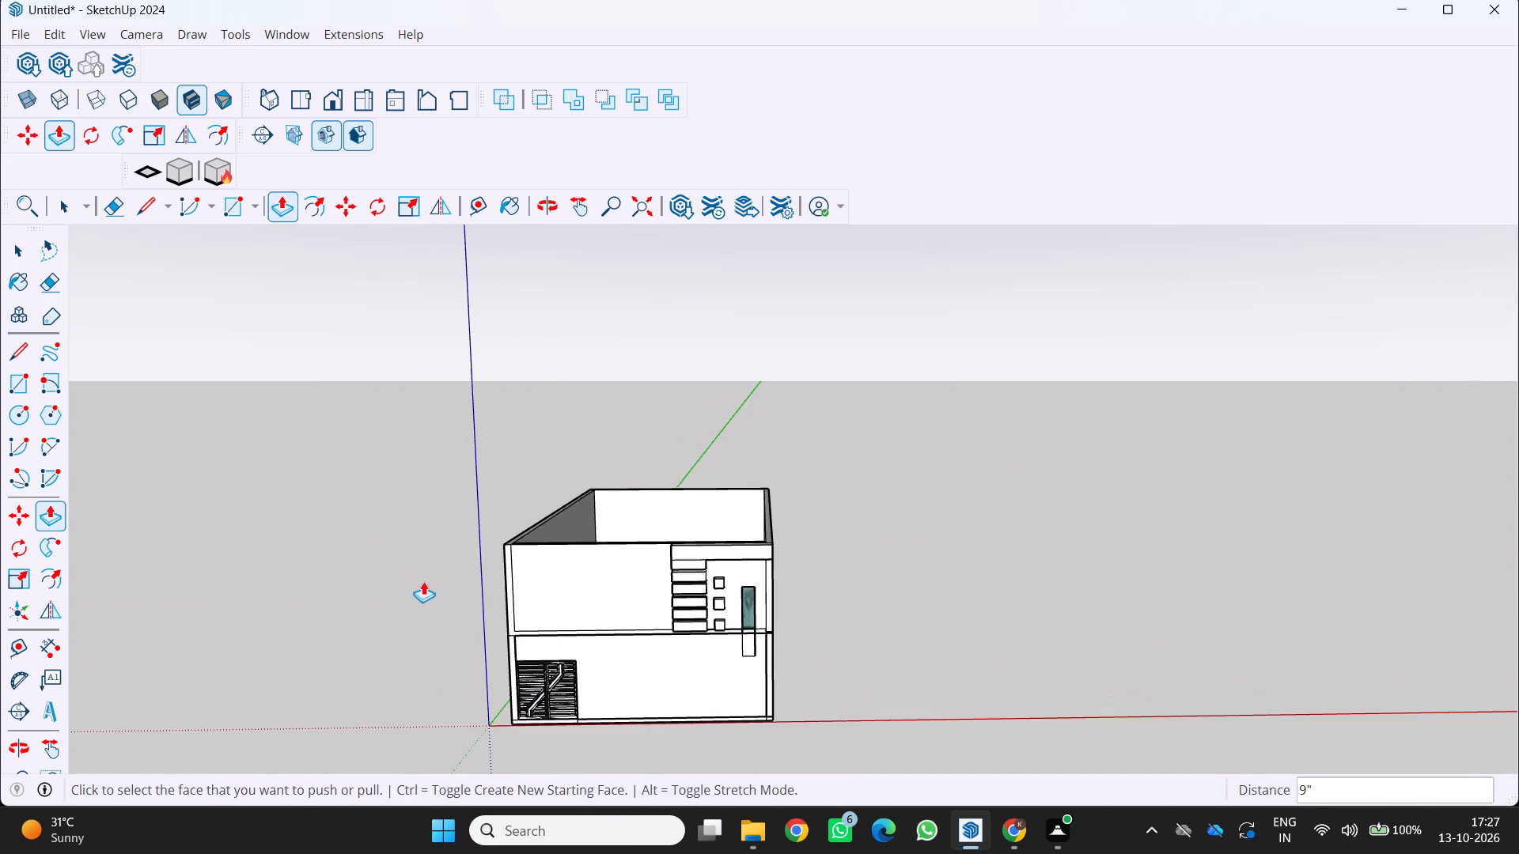
pyautogui.scroll(3, 455, 627)
pyautogui.scroll(7, 528, 703)
pyautogui.press('space')
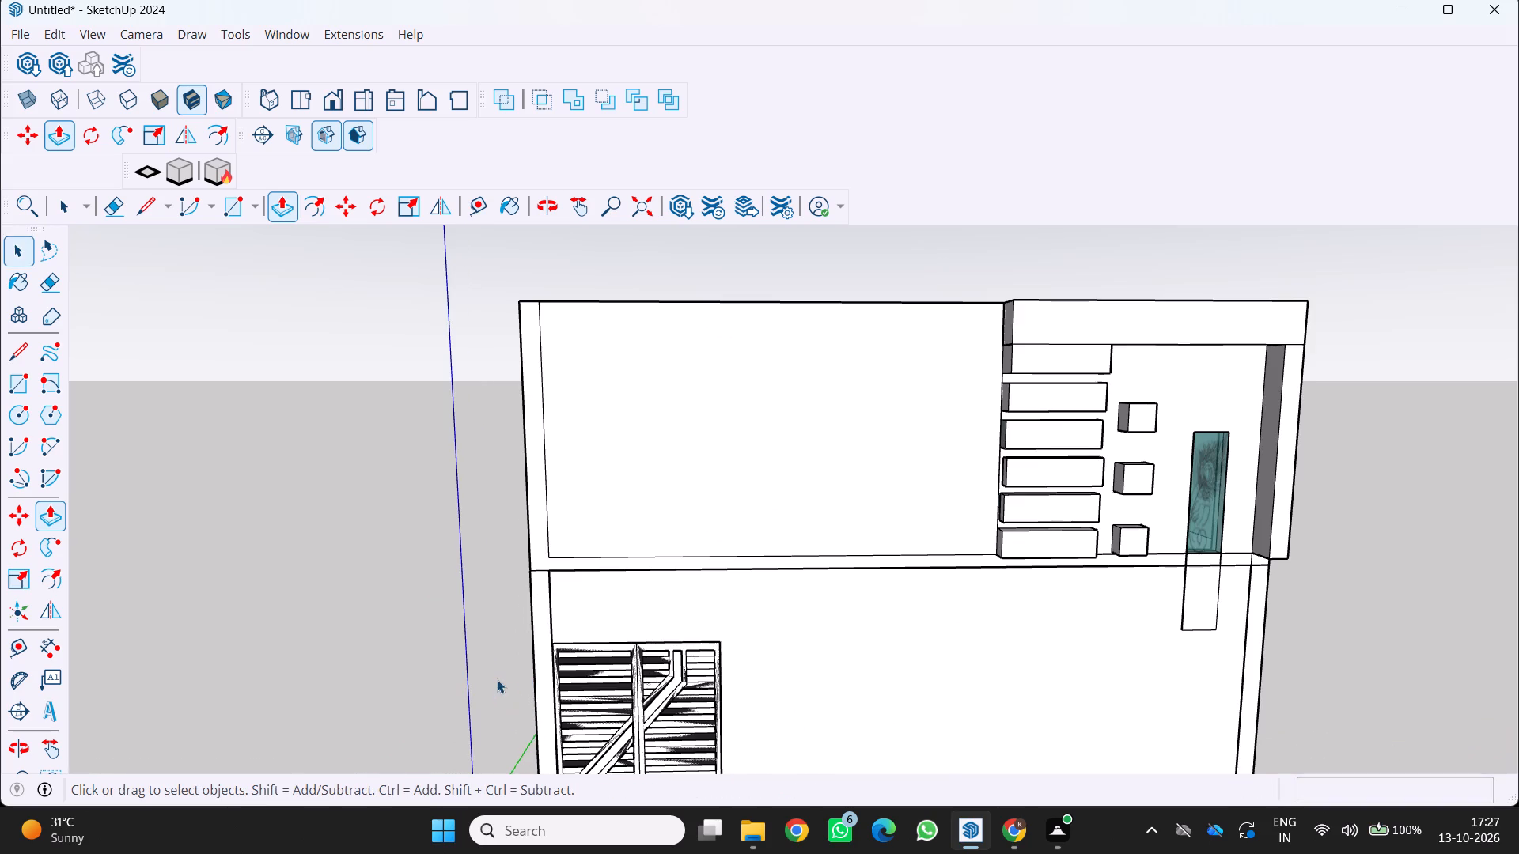
pyautogui.press('space')
pyautogui.scroll(-5, 487, 663)
pyautogui.scroll(4, 494, 739)
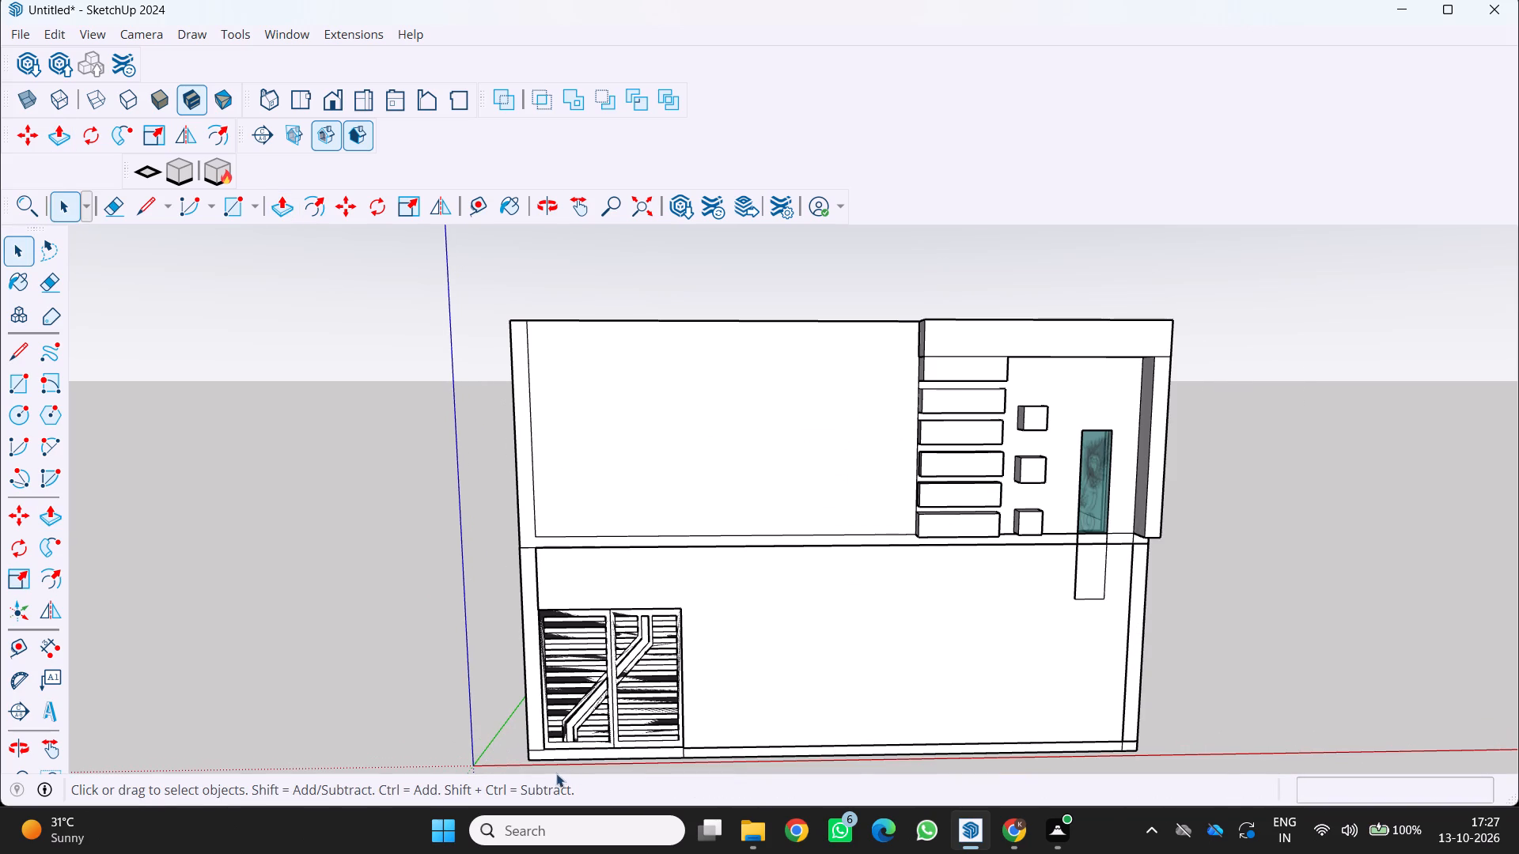
# Move the louvred gate up about 2 1/4" from its lower corner, along the wall edge, and clear the selection.
pyautogui.press('m')
pyautogui.scroll(6, 562, 762)
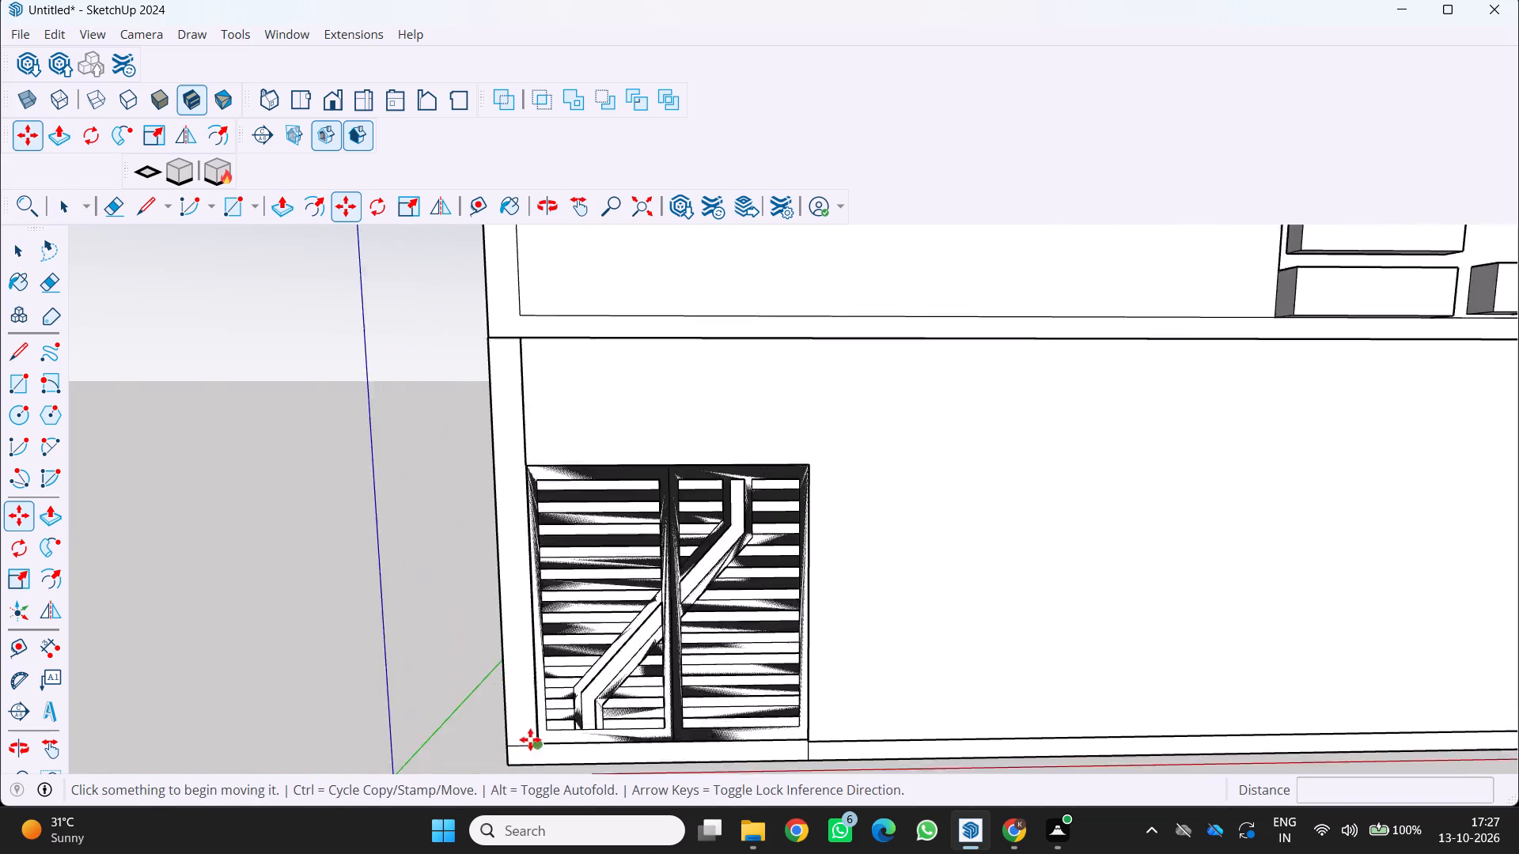
pyautogui.scroll(16, 530, 739)
pyautogui.scroll(-7, 540, 706)
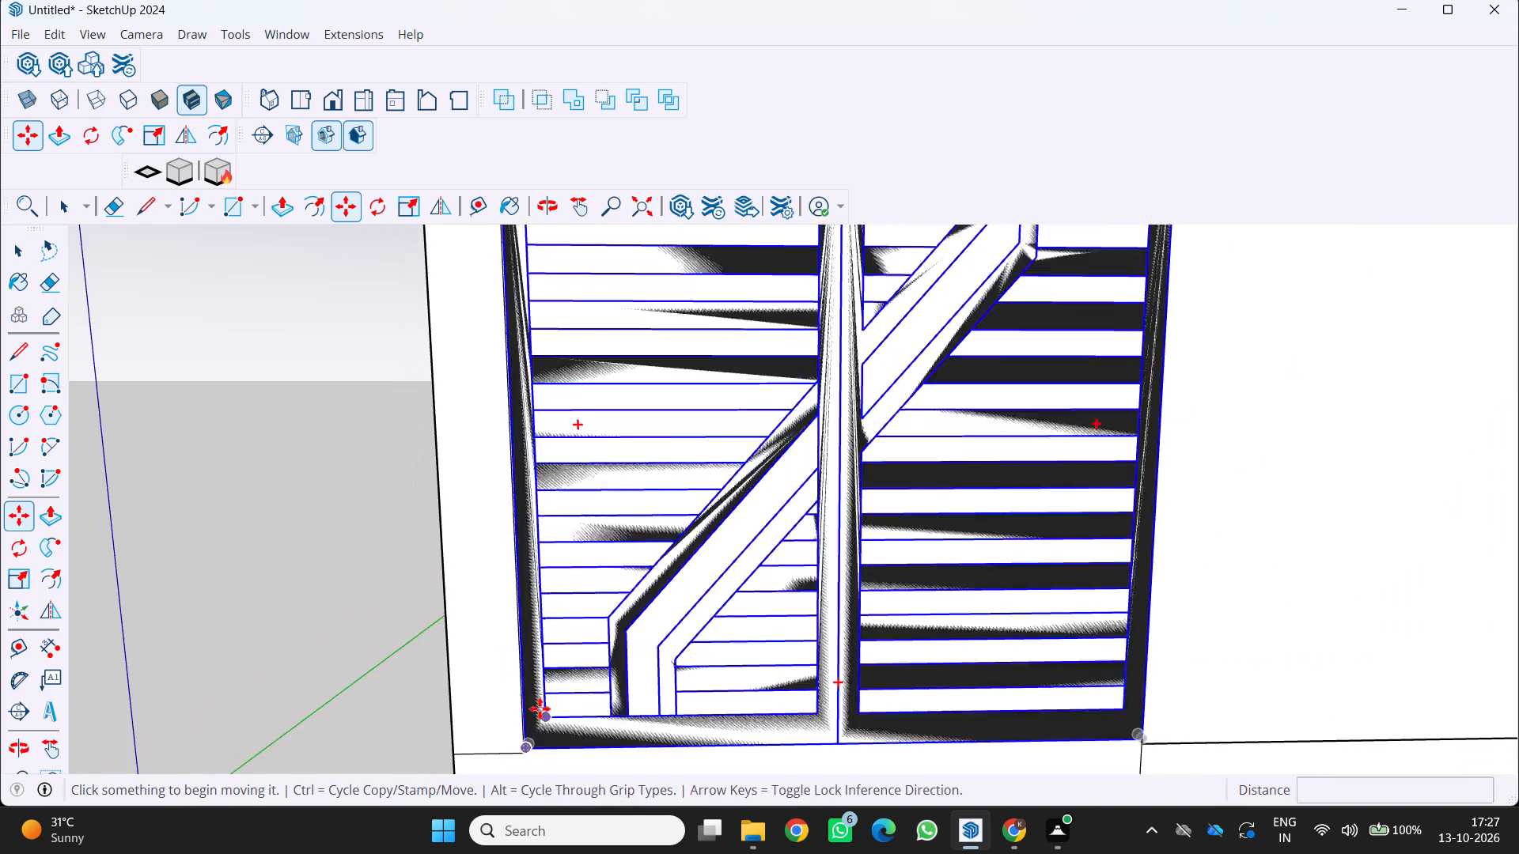
pyautogui.scroll(3, 540, 709)
pyautogui.scroll(-5, 528, 697)
pyautogui.scroll(2, 528, 738)
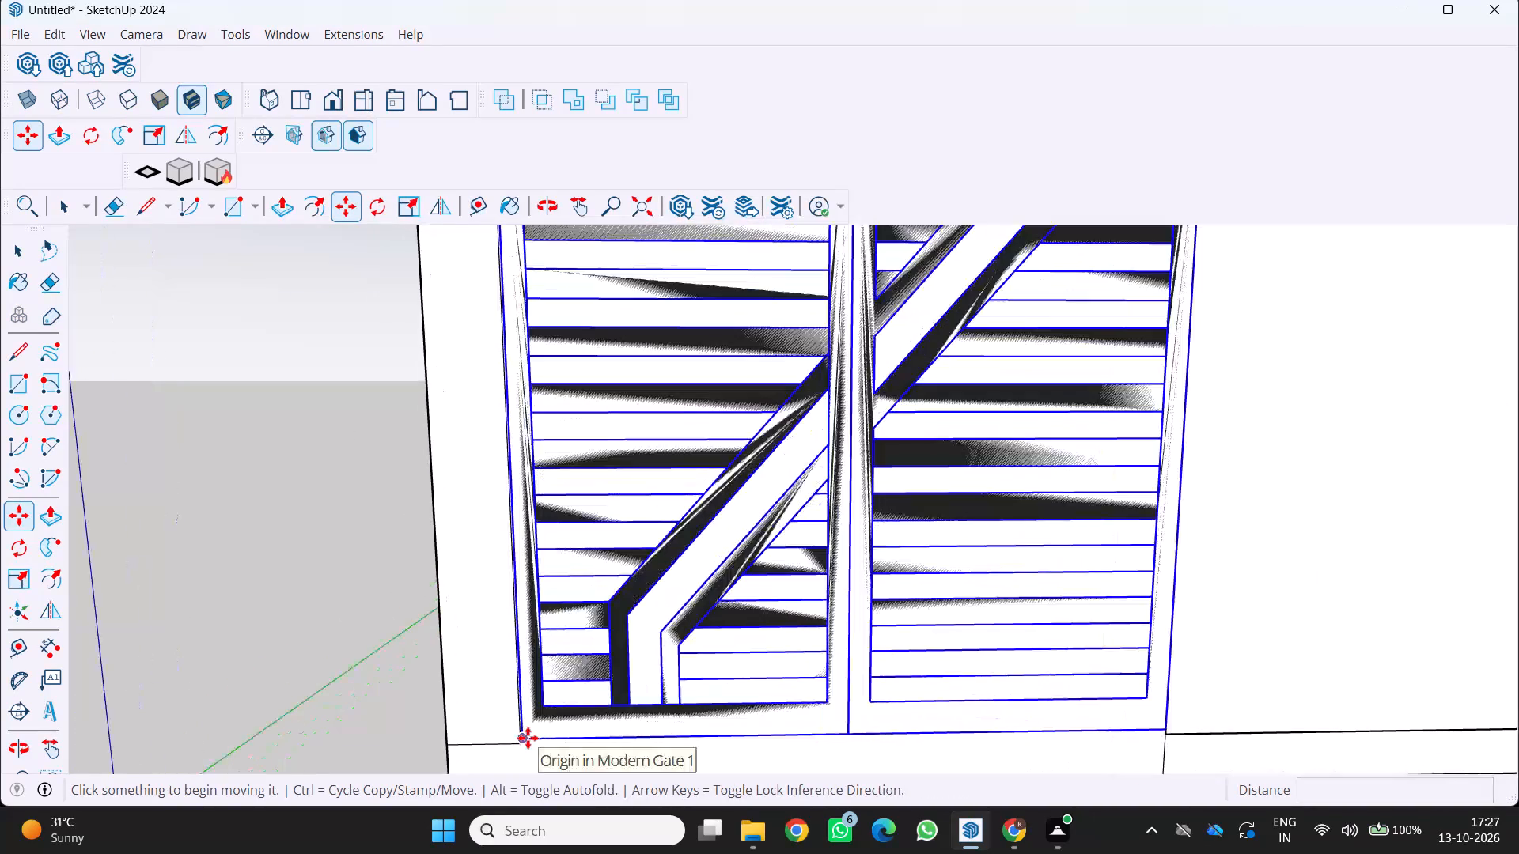
pyautogui.click(528, 738)
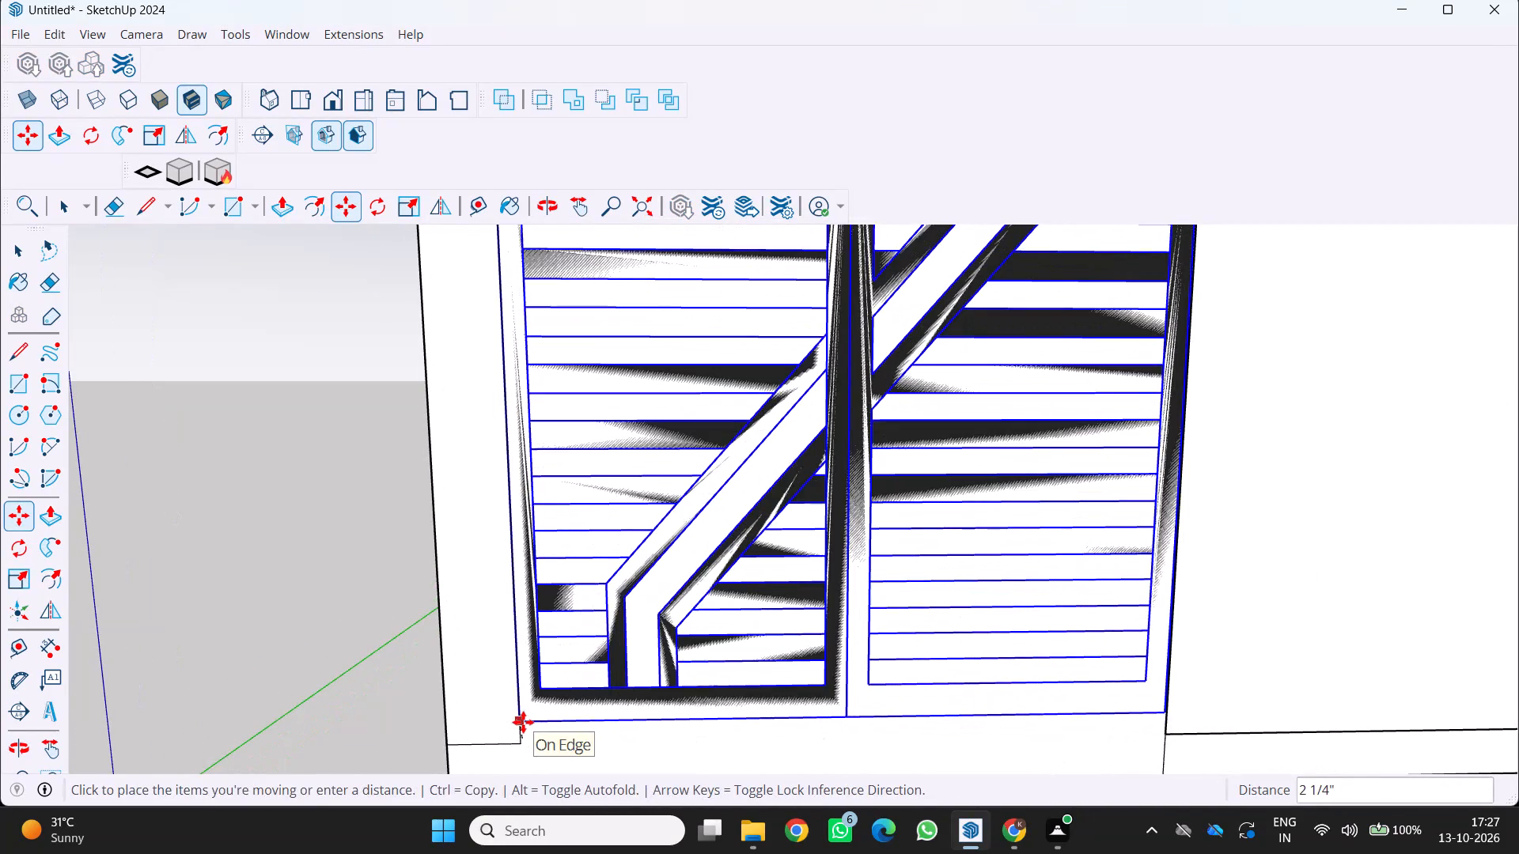
pyautogui.click(523, 722)
pyautogui.press('space')
pyautogui.scroll(-5, 491, 820)
pyautogui.press('space')
pyautogui.press('space')
pyautogui.scroll(-5, 500, 776)
pyautogui.press('space')
pyautogui.click(358, 529)
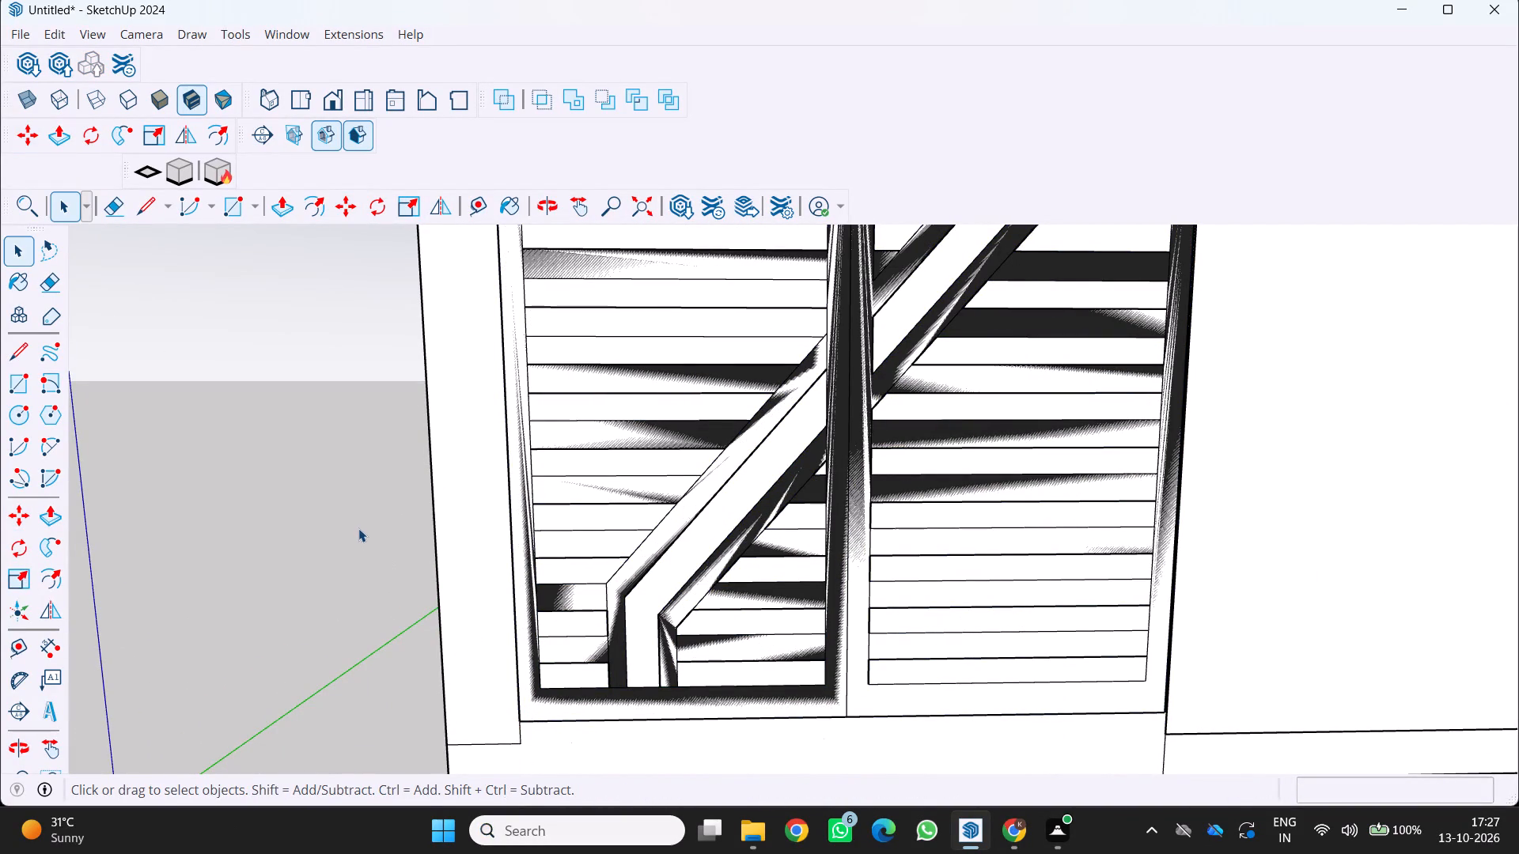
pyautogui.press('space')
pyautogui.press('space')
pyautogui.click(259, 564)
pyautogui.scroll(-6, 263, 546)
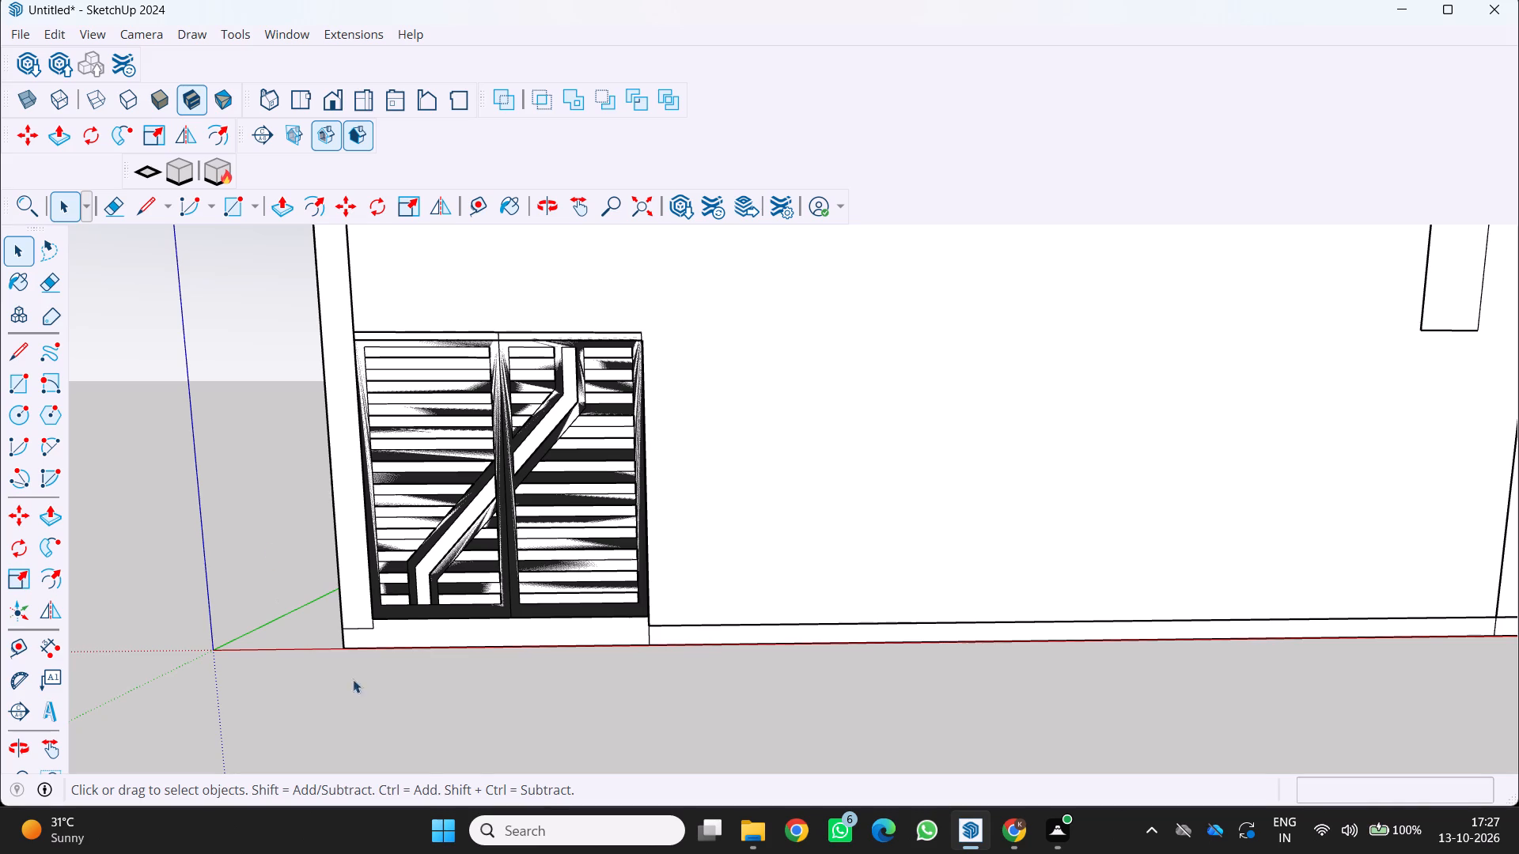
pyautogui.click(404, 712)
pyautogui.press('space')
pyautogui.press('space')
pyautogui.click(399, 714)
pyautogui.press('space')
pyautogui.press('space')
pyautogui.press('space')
# Examine the louvred gate on its base and the whole house from below, above and the front.
pyautogui.scroll(2, 739, 364)
pyautogui.scroll(1, 562, 357)
pyautogui.moveTo(562, 357); pyautogui.dragTo(485, 777, button='middle')
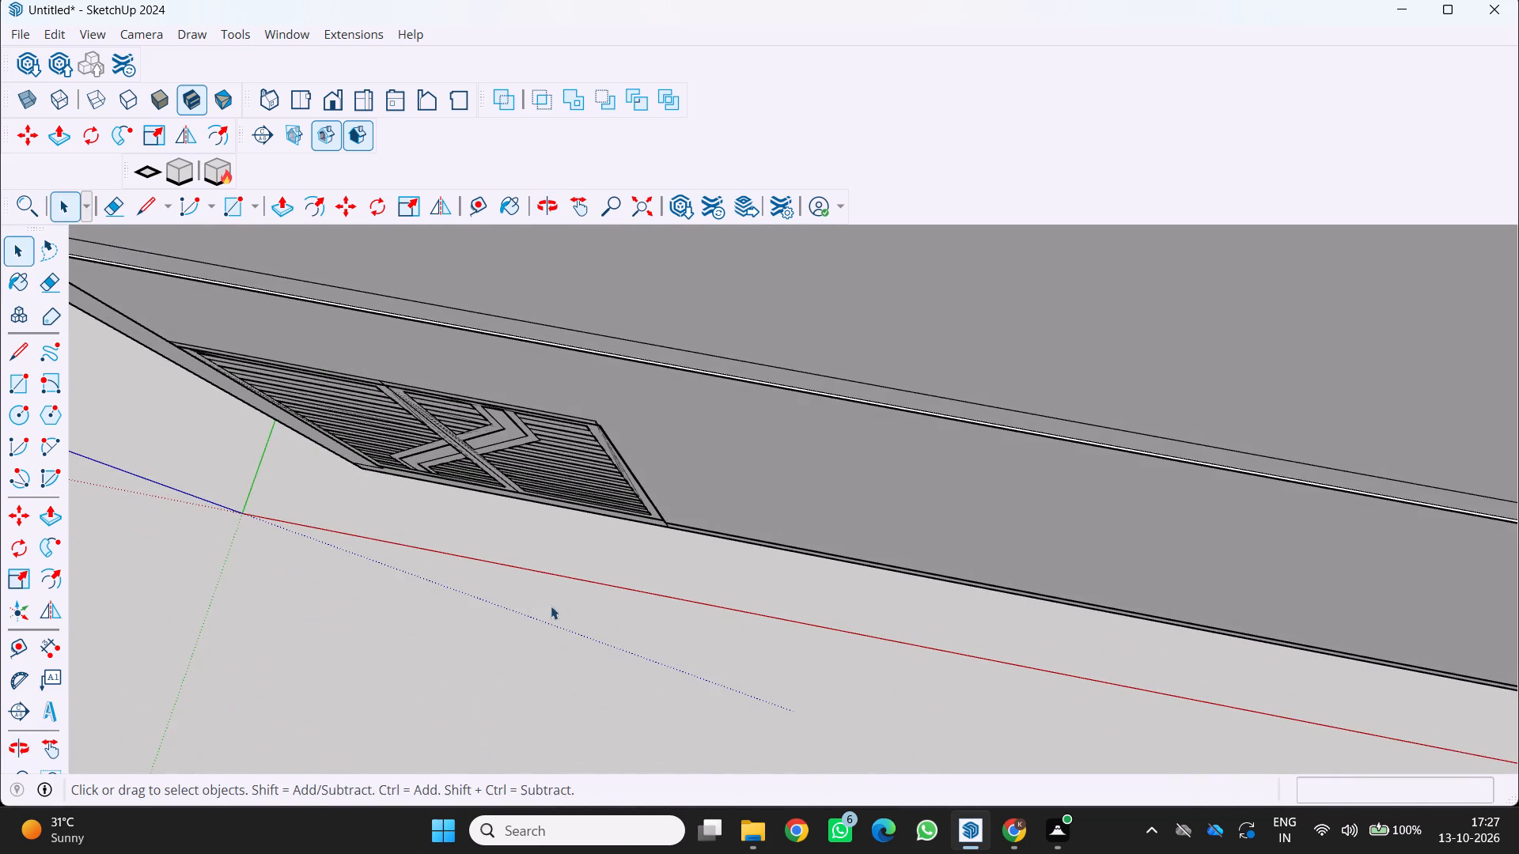
pyautogui.scroll(-1, 592, 568)
pyautogui.scroll(15, 579, 442)
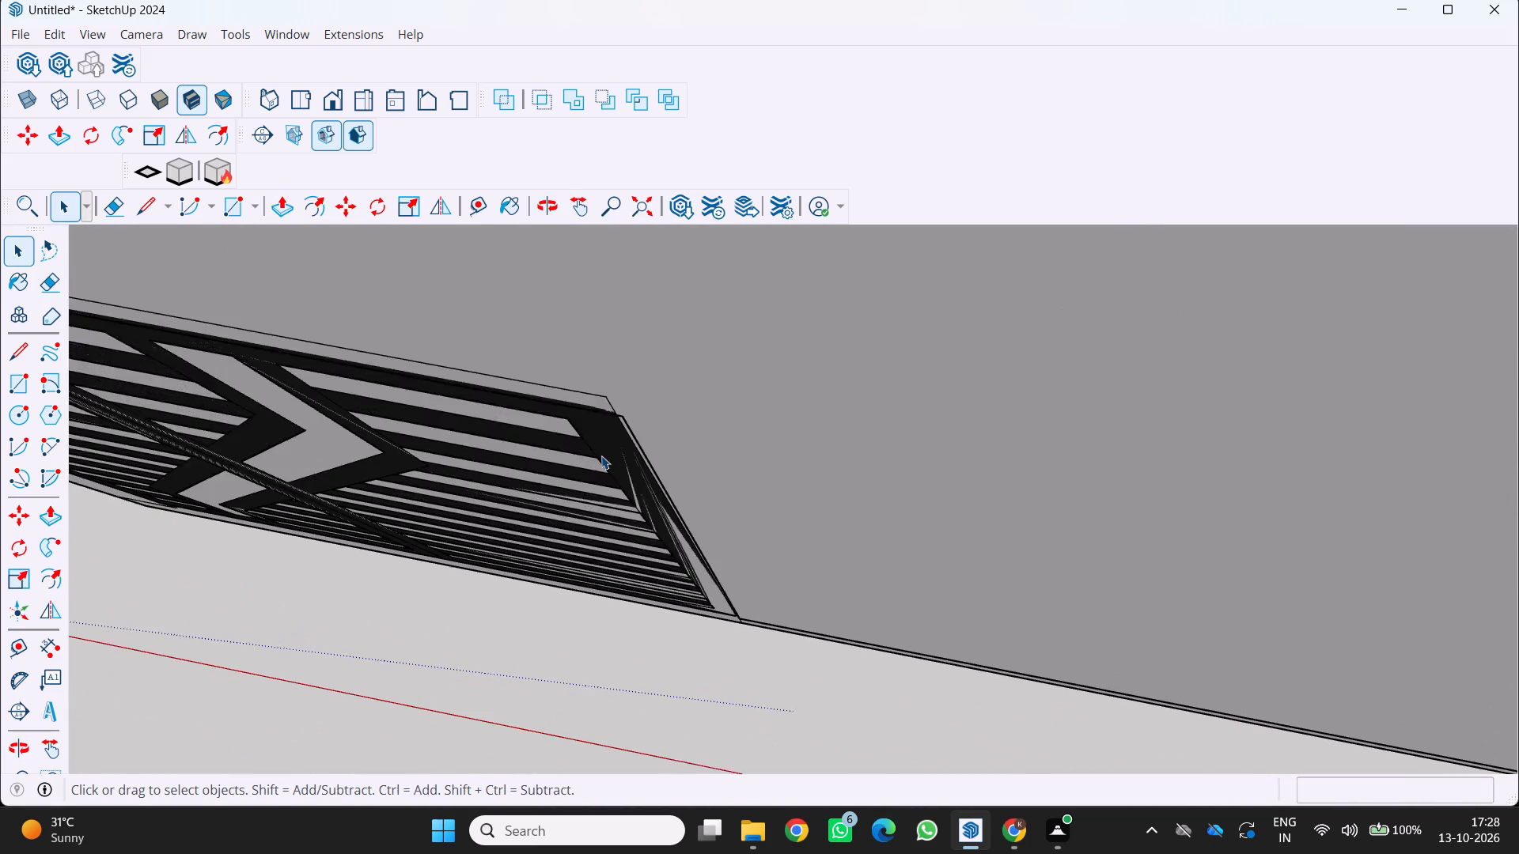
pyautogui.scroll(-20, 601, 455)
pyautogui.scroll(-2, 601, 455)
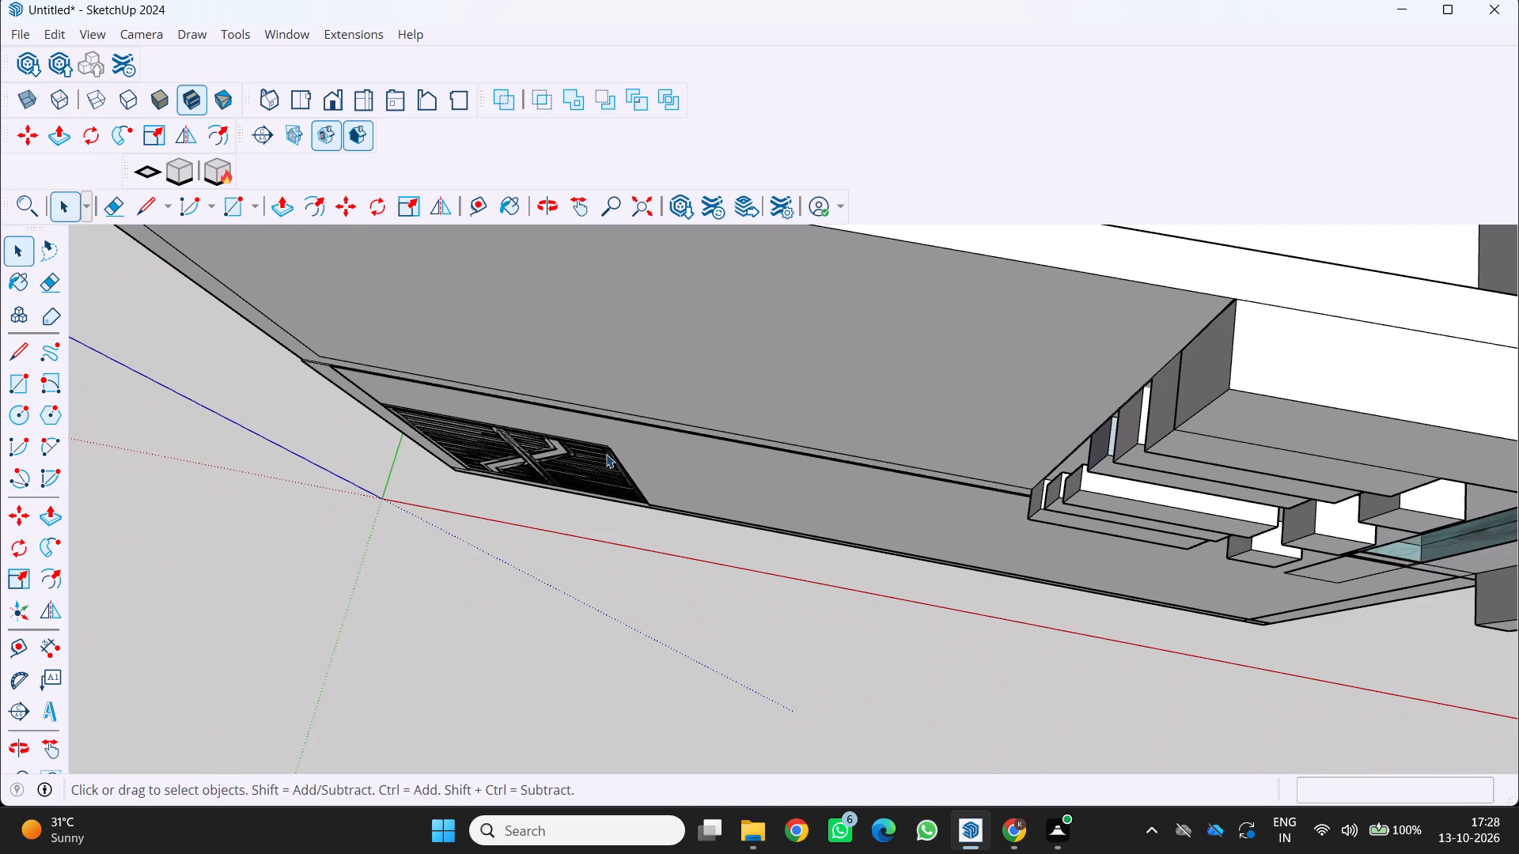
pyautogui.scroll(-3, 606, 454)
pyautogui.moveTo(602, 455); pyautogui.dragTo(701, 291, button='middle')
pyautogui.scroll(-6, 596, 423)
pyautogui.press('space')
pyautogui.press('space')
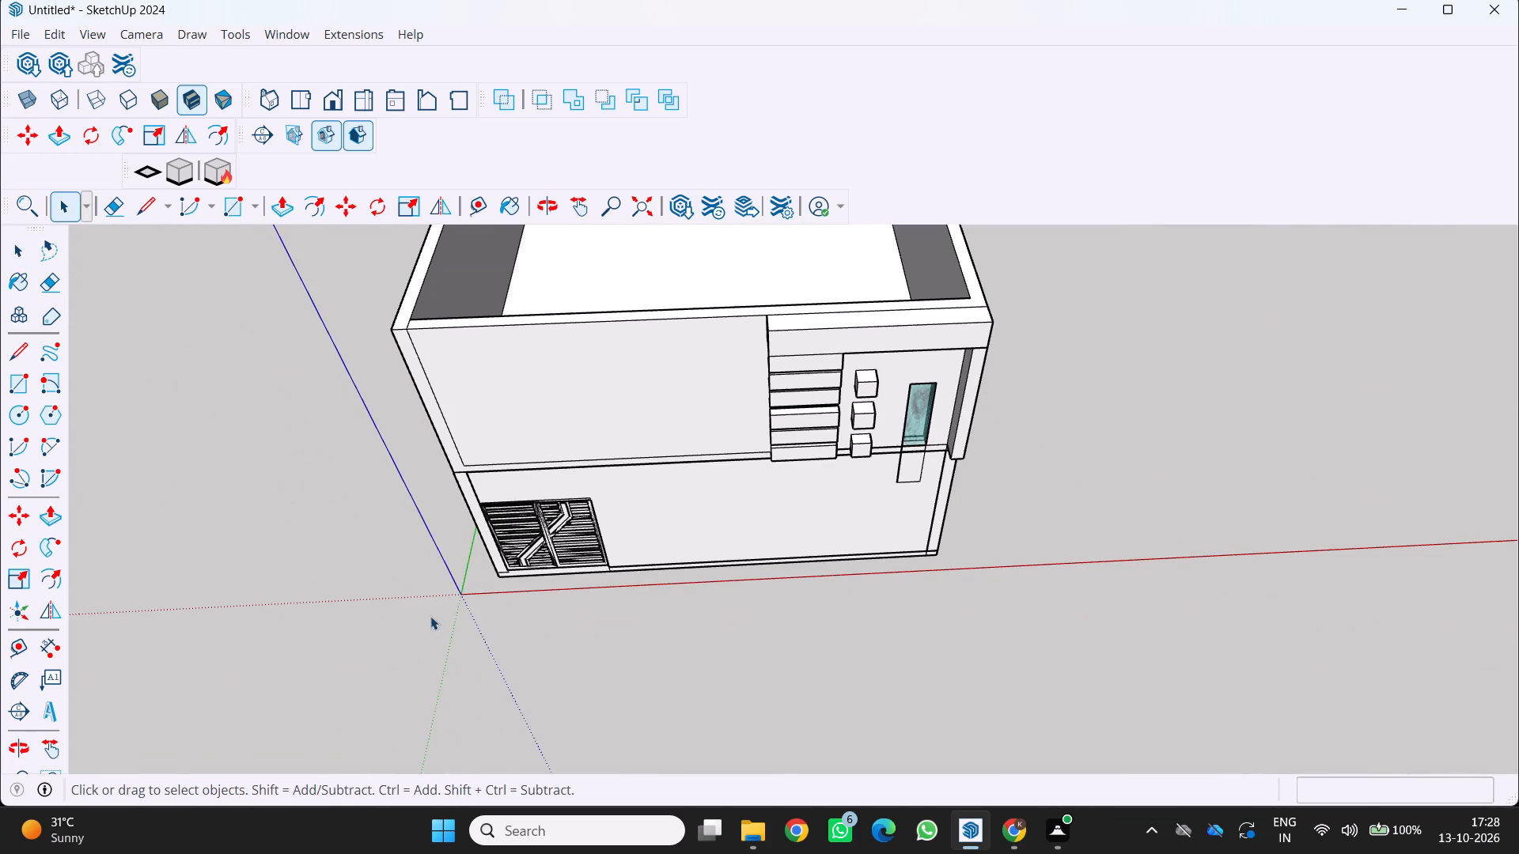
pyautogui.click(385, 664)
pyautogui.click(374, 674)
pyautogui.press('space')
pyautogui.press('space')
pyautogui.press('space')
pyautogui.doubleClick(373, 670)
pyautogui.moveTo(365, 671); pyautogui.dragTo(365, 384, button='middle')
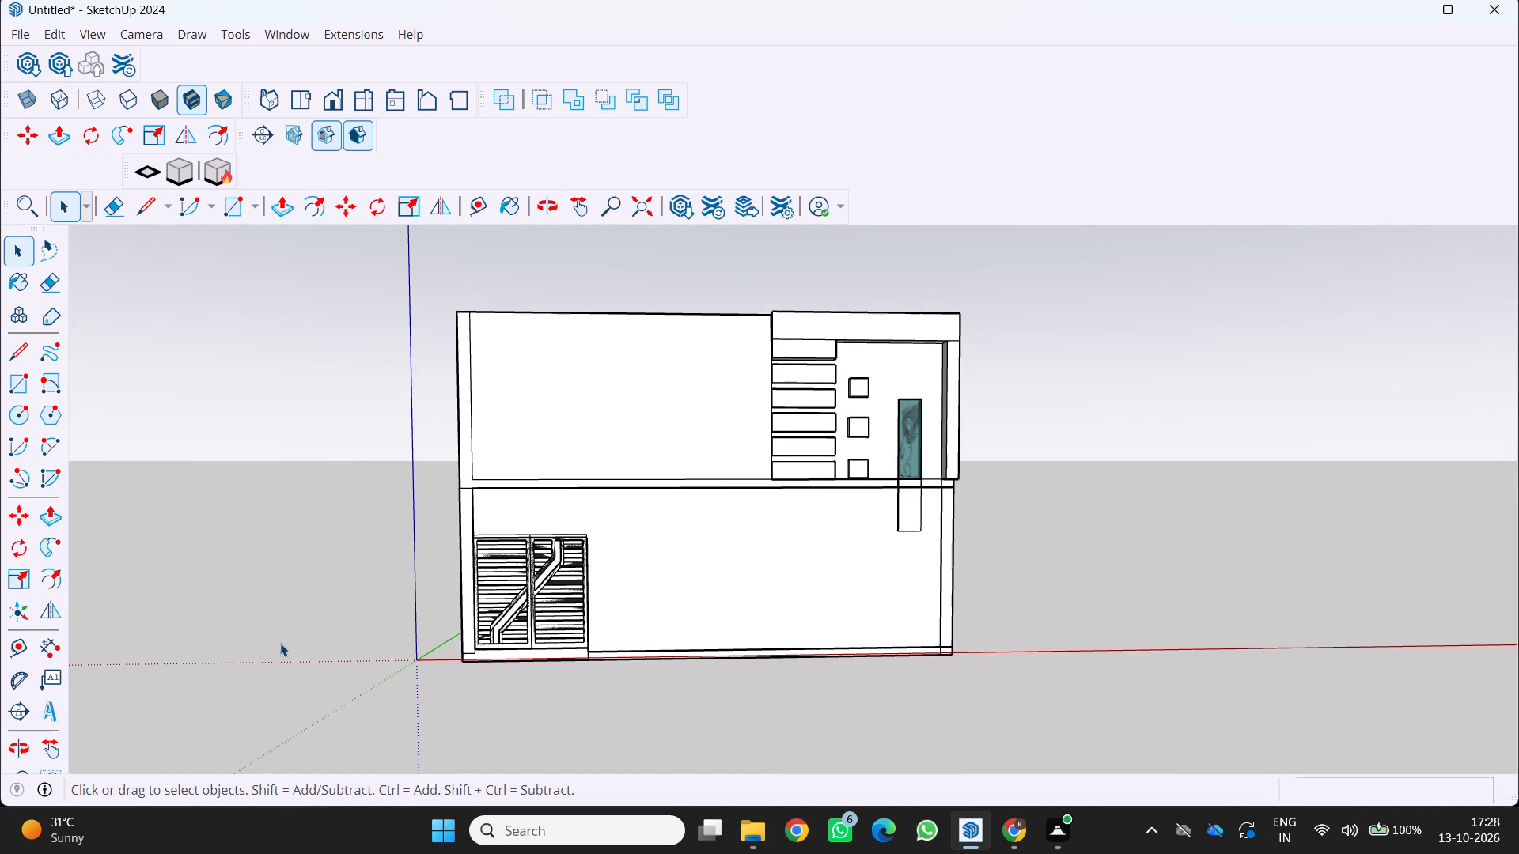
pyautogui.press('space')
pyautogui.press('v')
pyautogui.click(381, 709)
pyautogui.scroll(2, 788, 525)
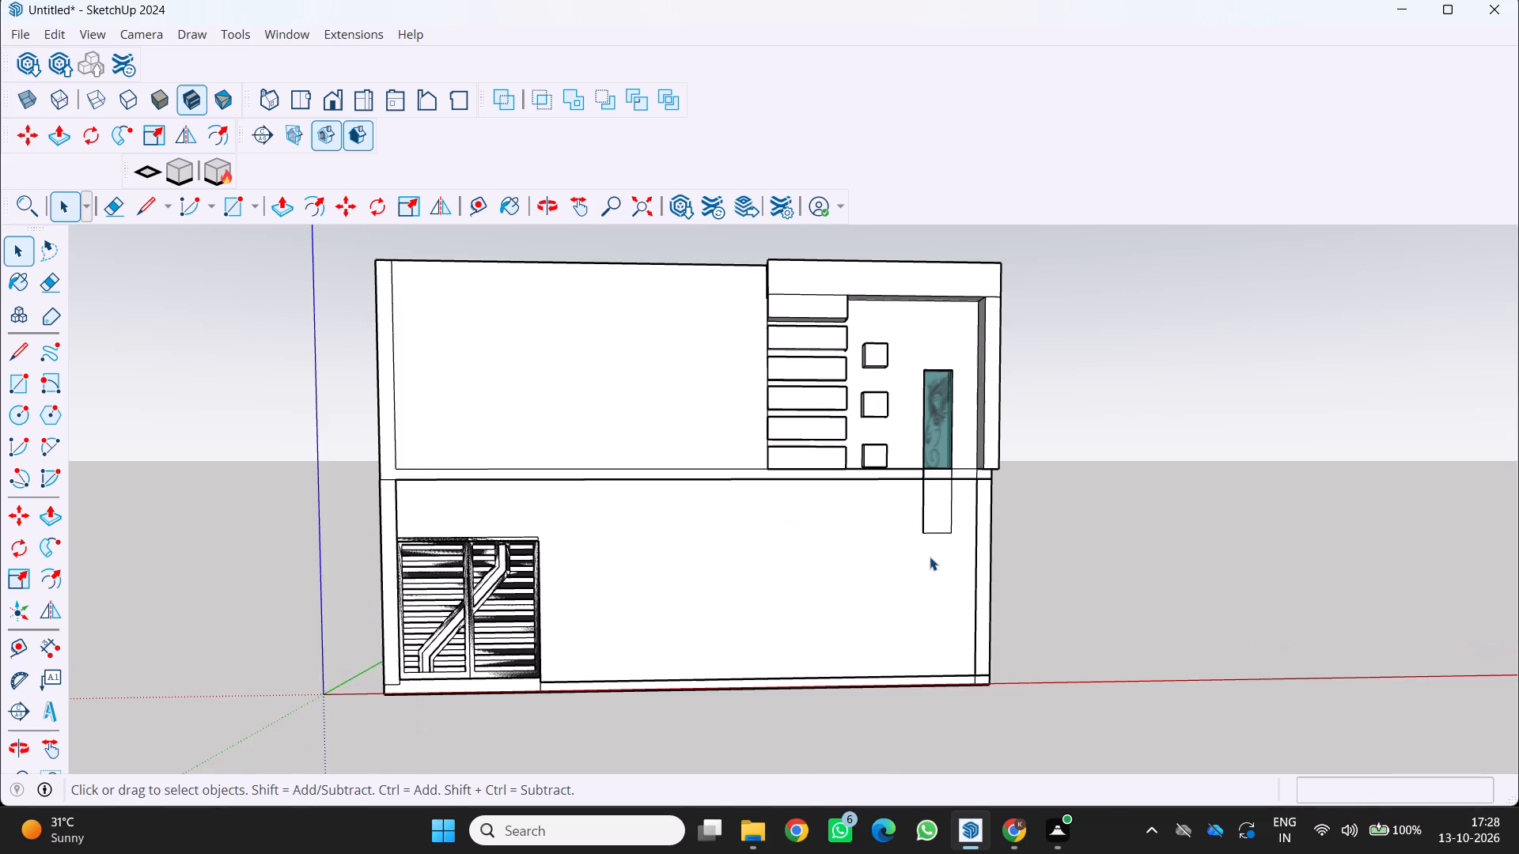
pyautogui.scroll(-3, 916, 548)
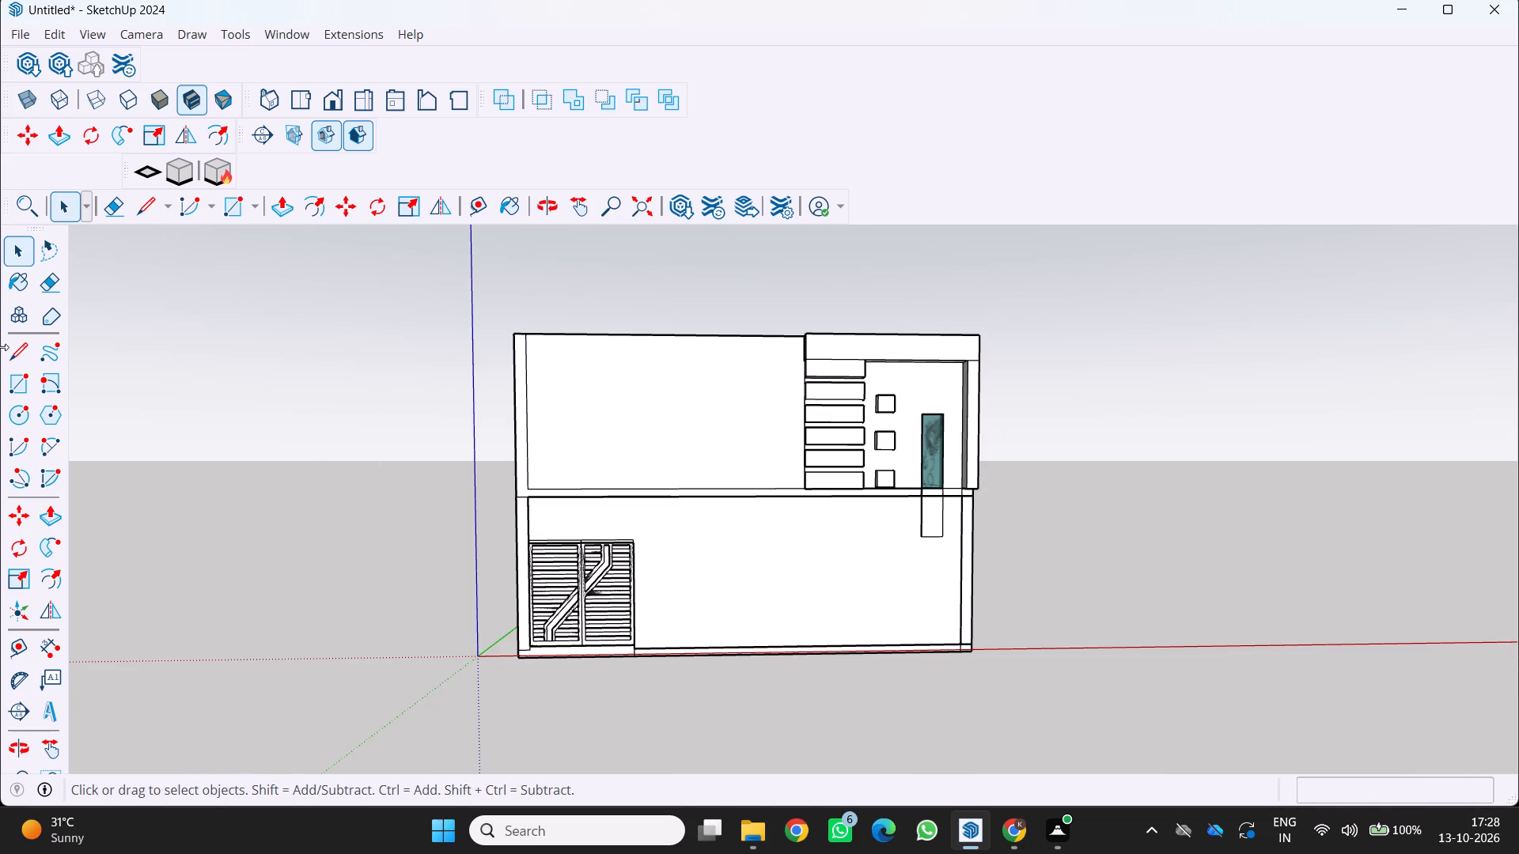
# Erase the three leftover outline edges on the ground-floor wall below the tinted glass panel.
pyautogui.click(116, 214)
pyautogui.scroll(2, 918, 638)
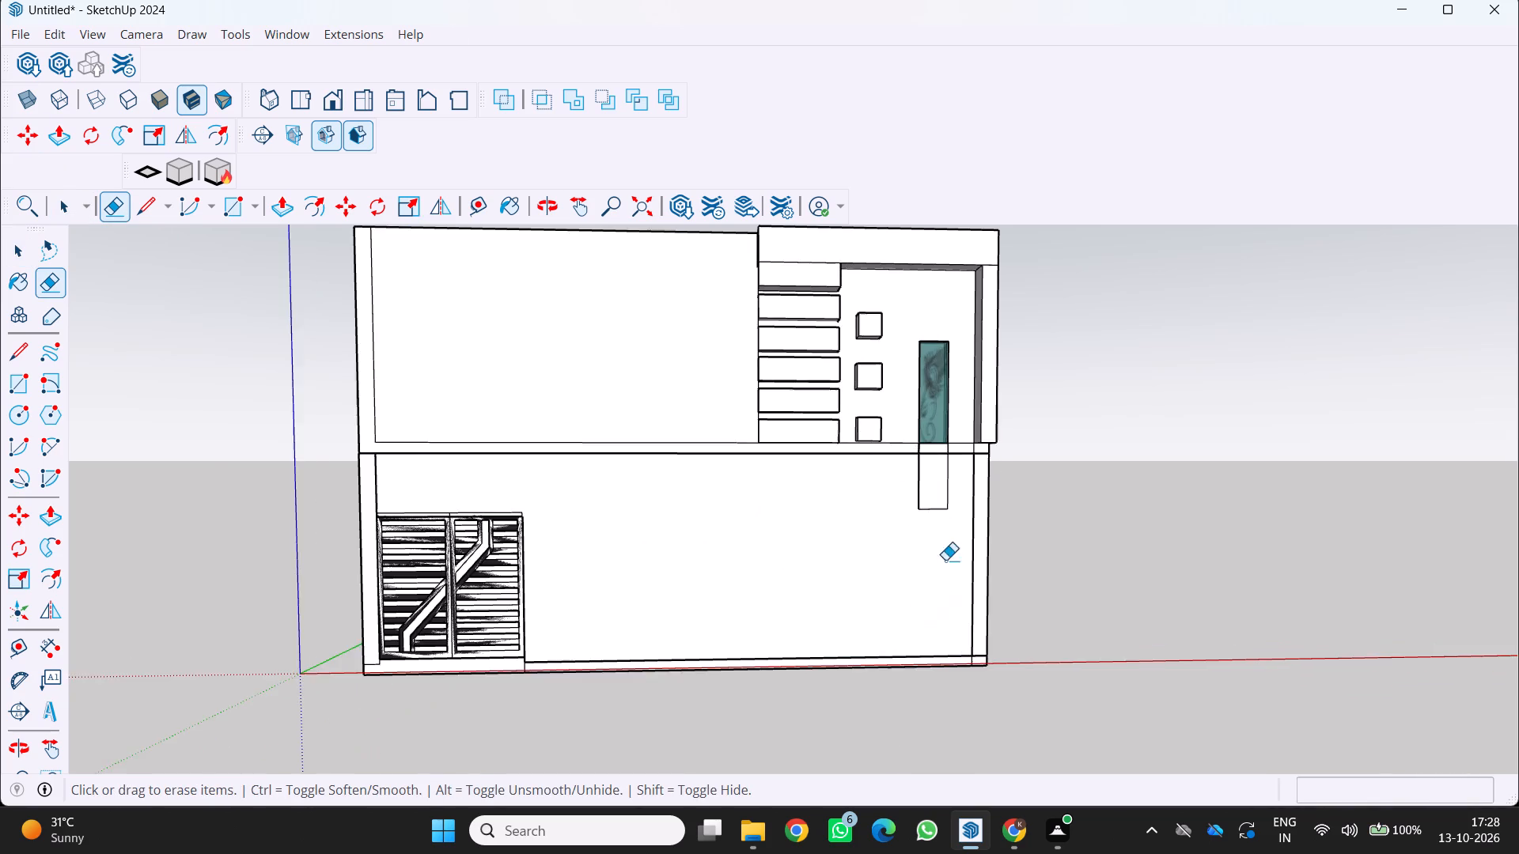
pyautogui.scroll(3, 945, 560)
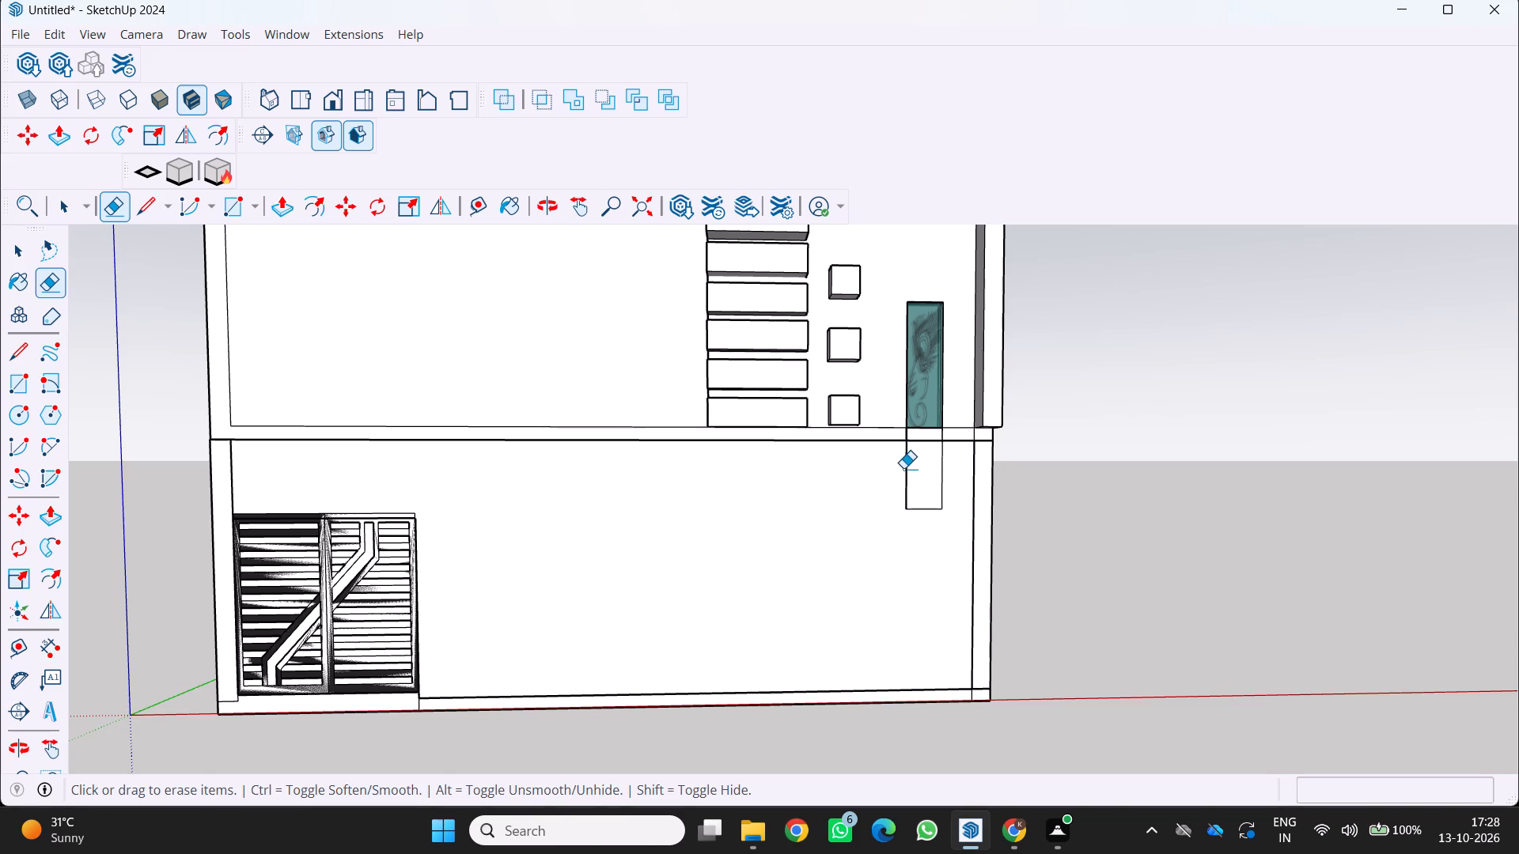
pyautogui.click(903, 468)
pyautogui.click(931, 510)
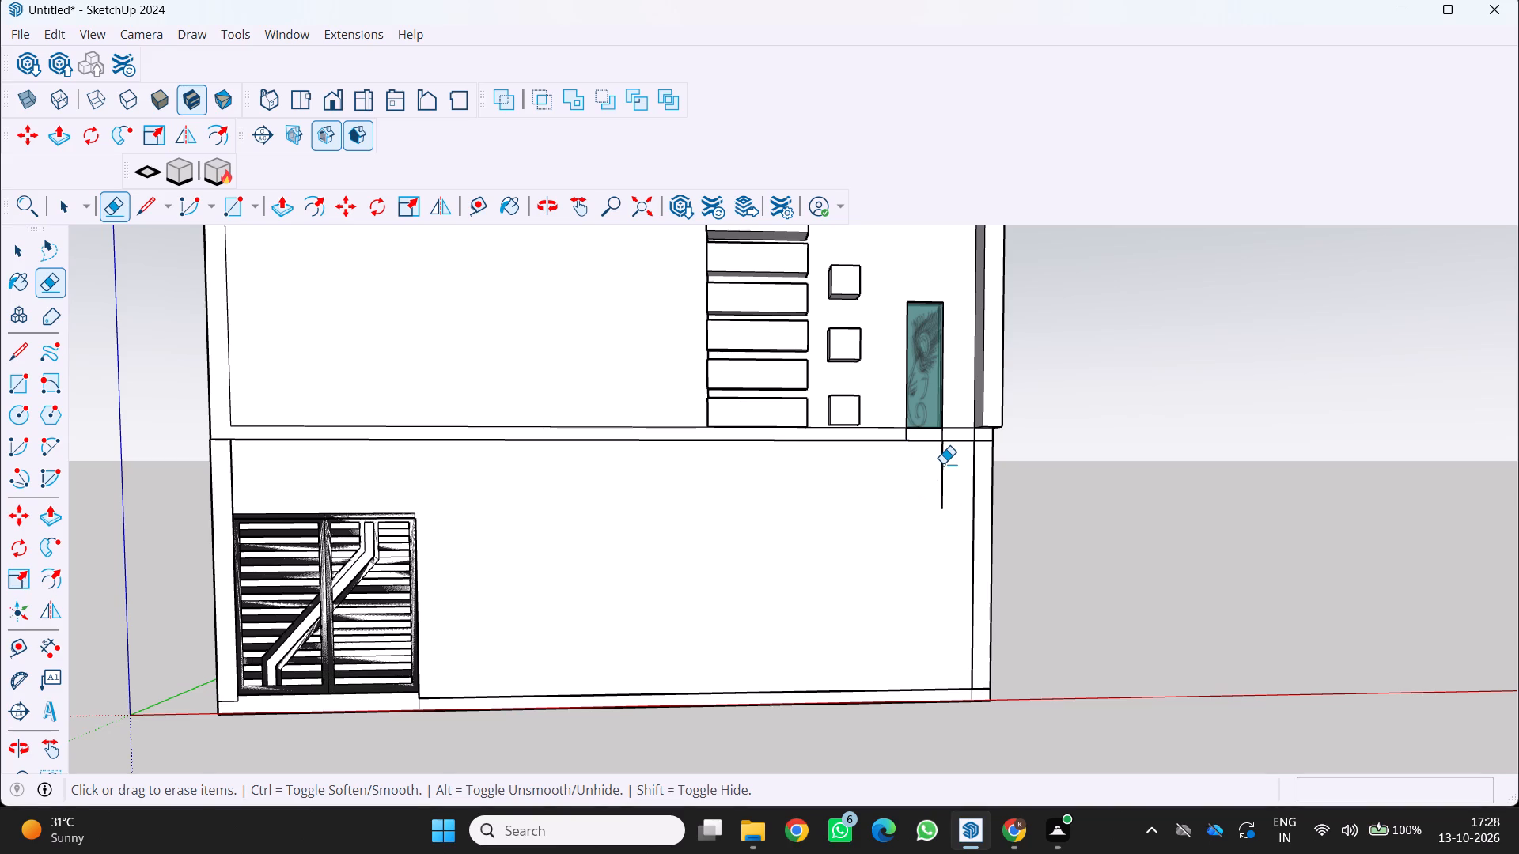
pyautogui.click(943, 463)
# Erase the two short vertical lines crossing the floor band directly beneath the tinted glass panel.
pyautogui.scroll(6, 942, 461)
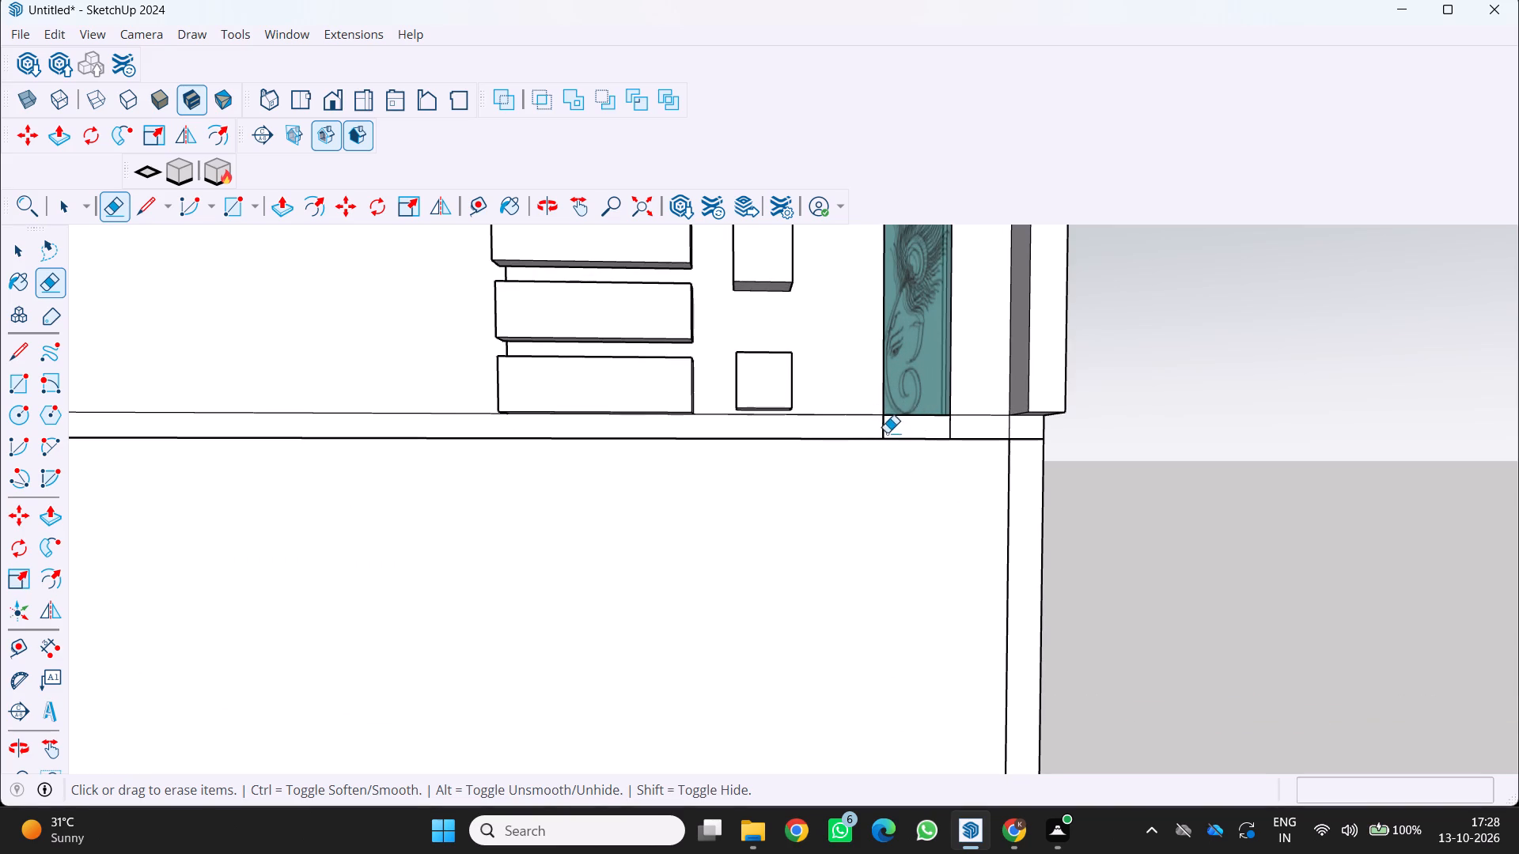
pyautogui.click(882, 430)
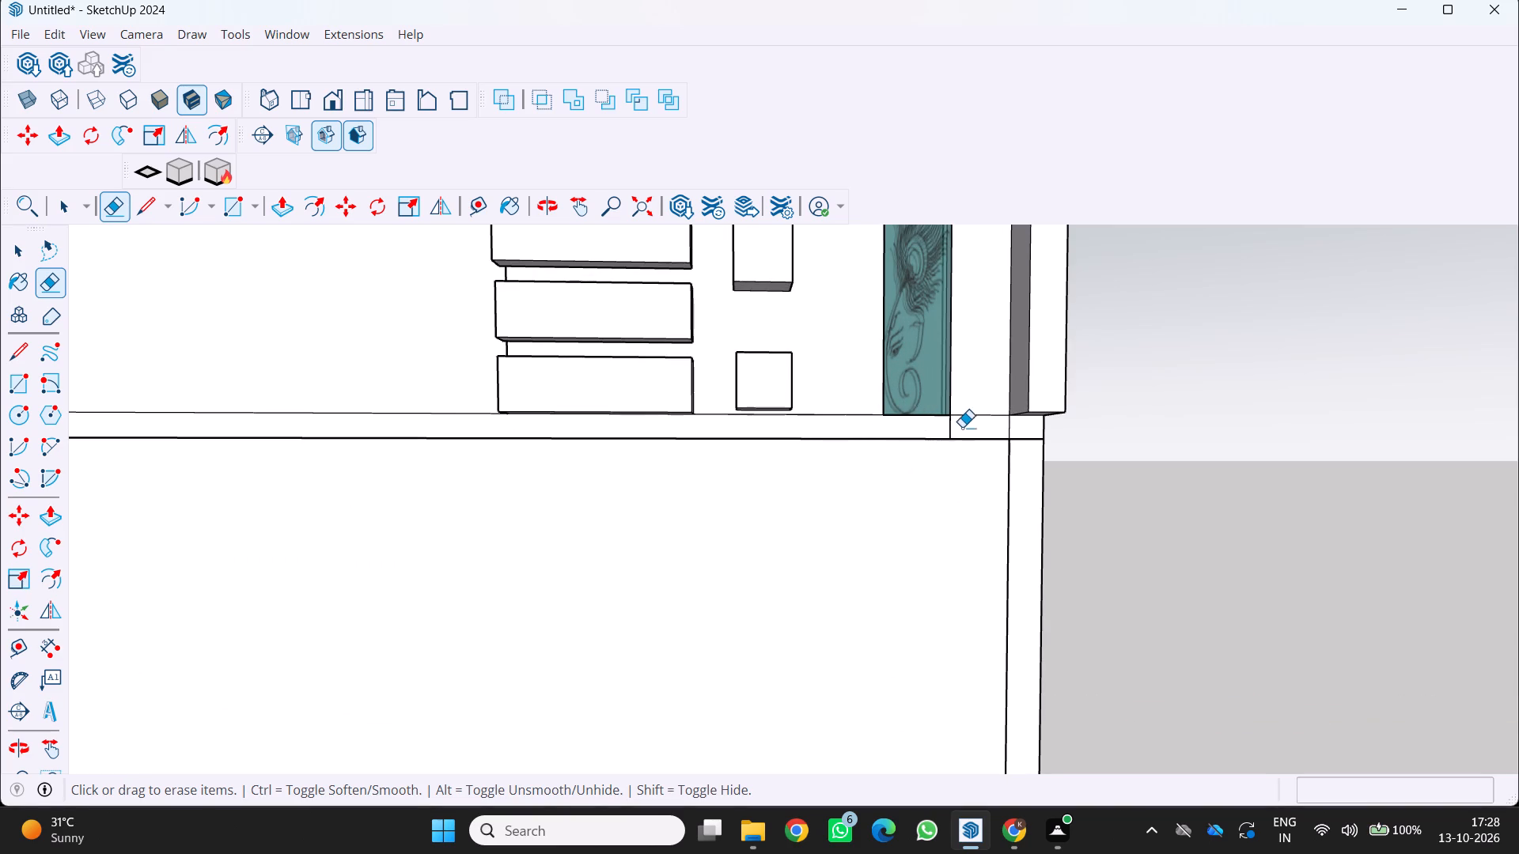
pyautogui.click(952, 432)
pyautogui.scroll(6, 909, 448)
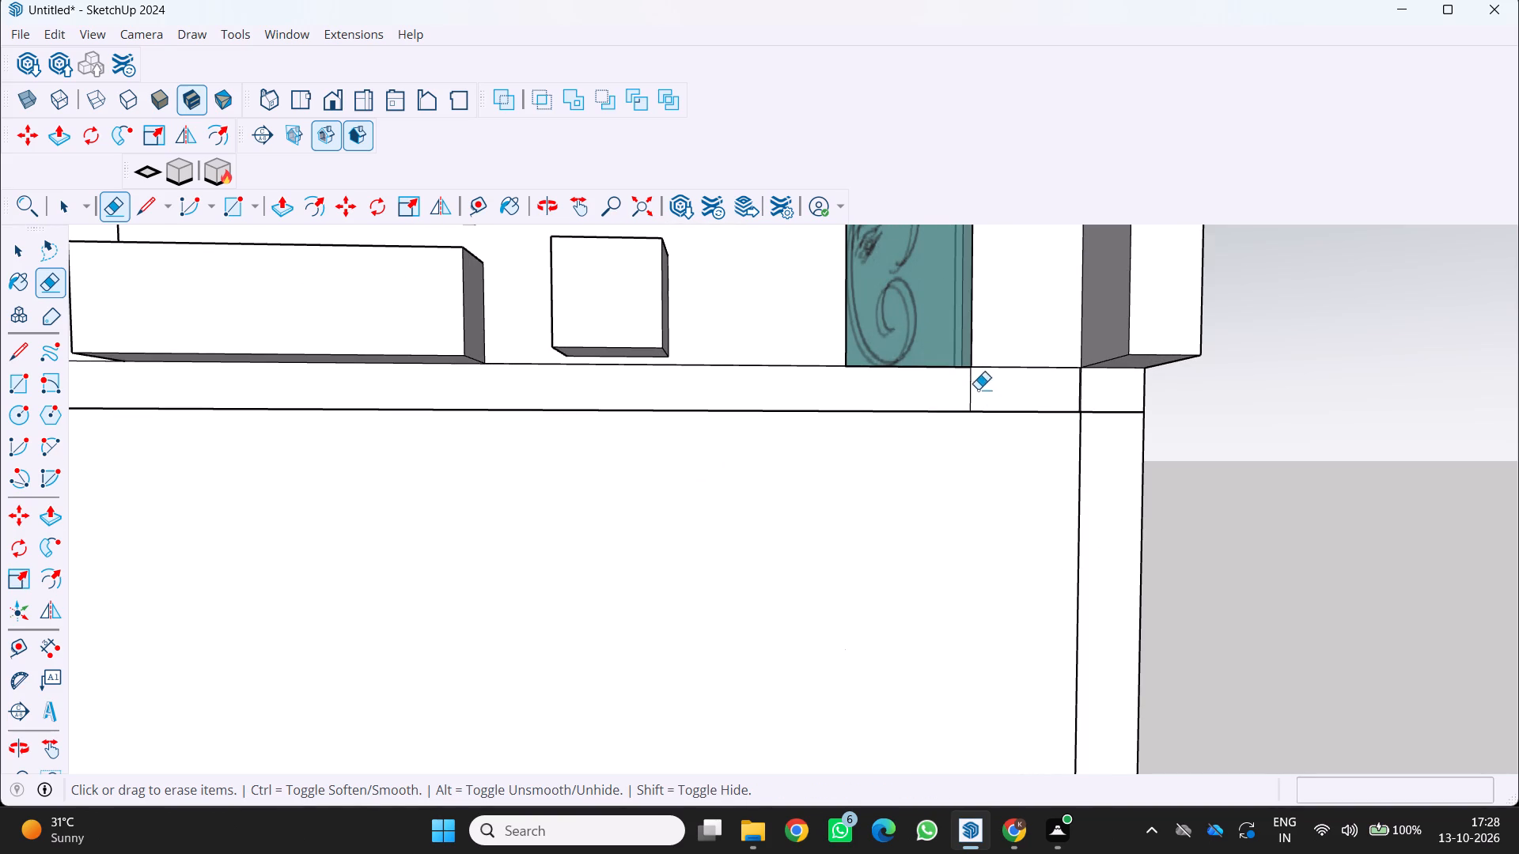
pyautogui.click(974, 384)
pyautogui.scroll(-4, 824, 497)
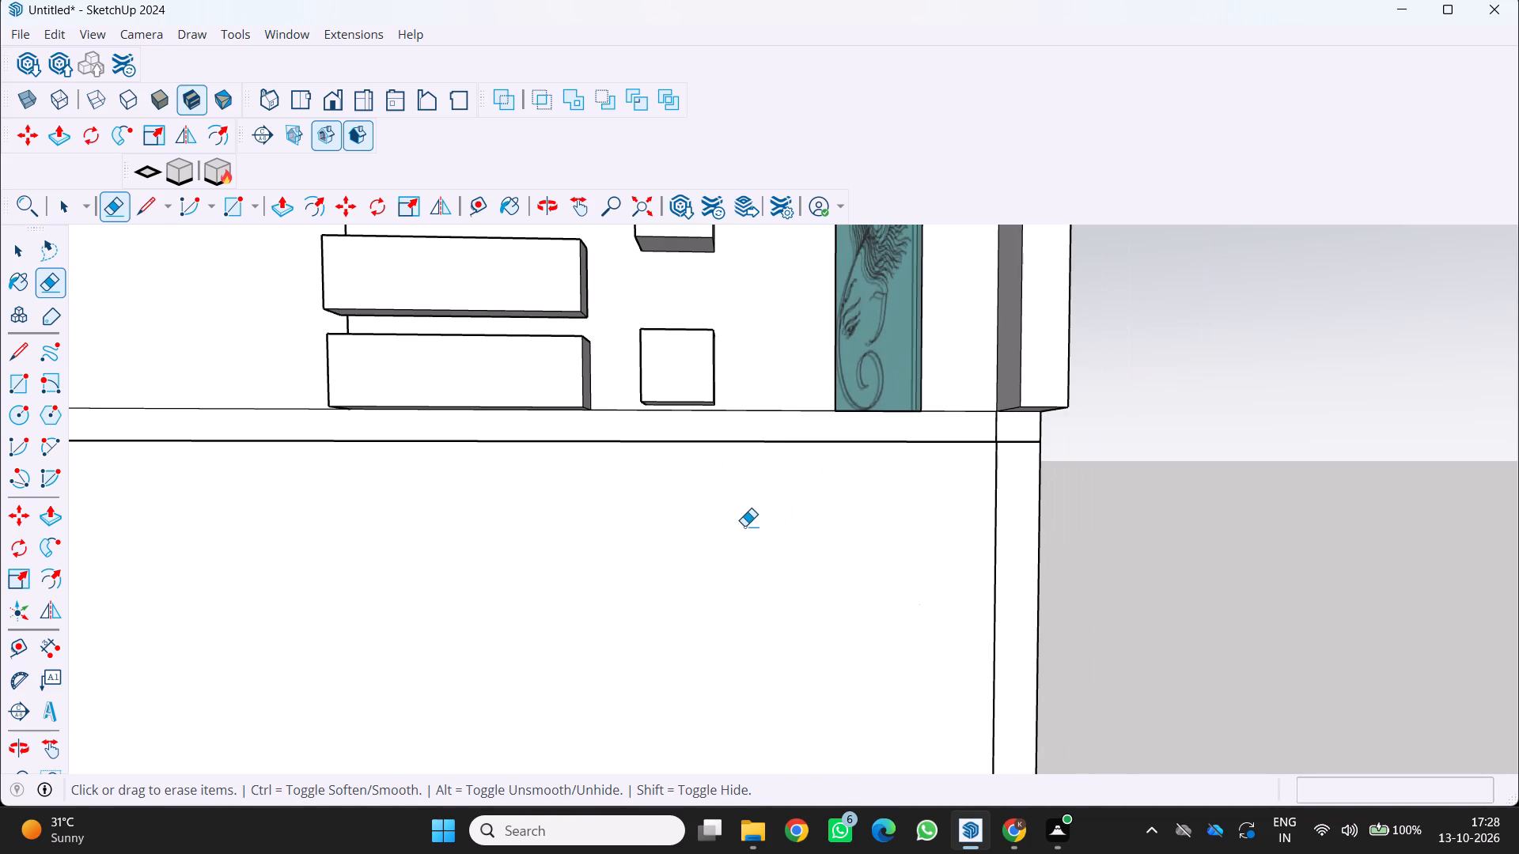
pyautogui.scroll(-5, 738, 527)
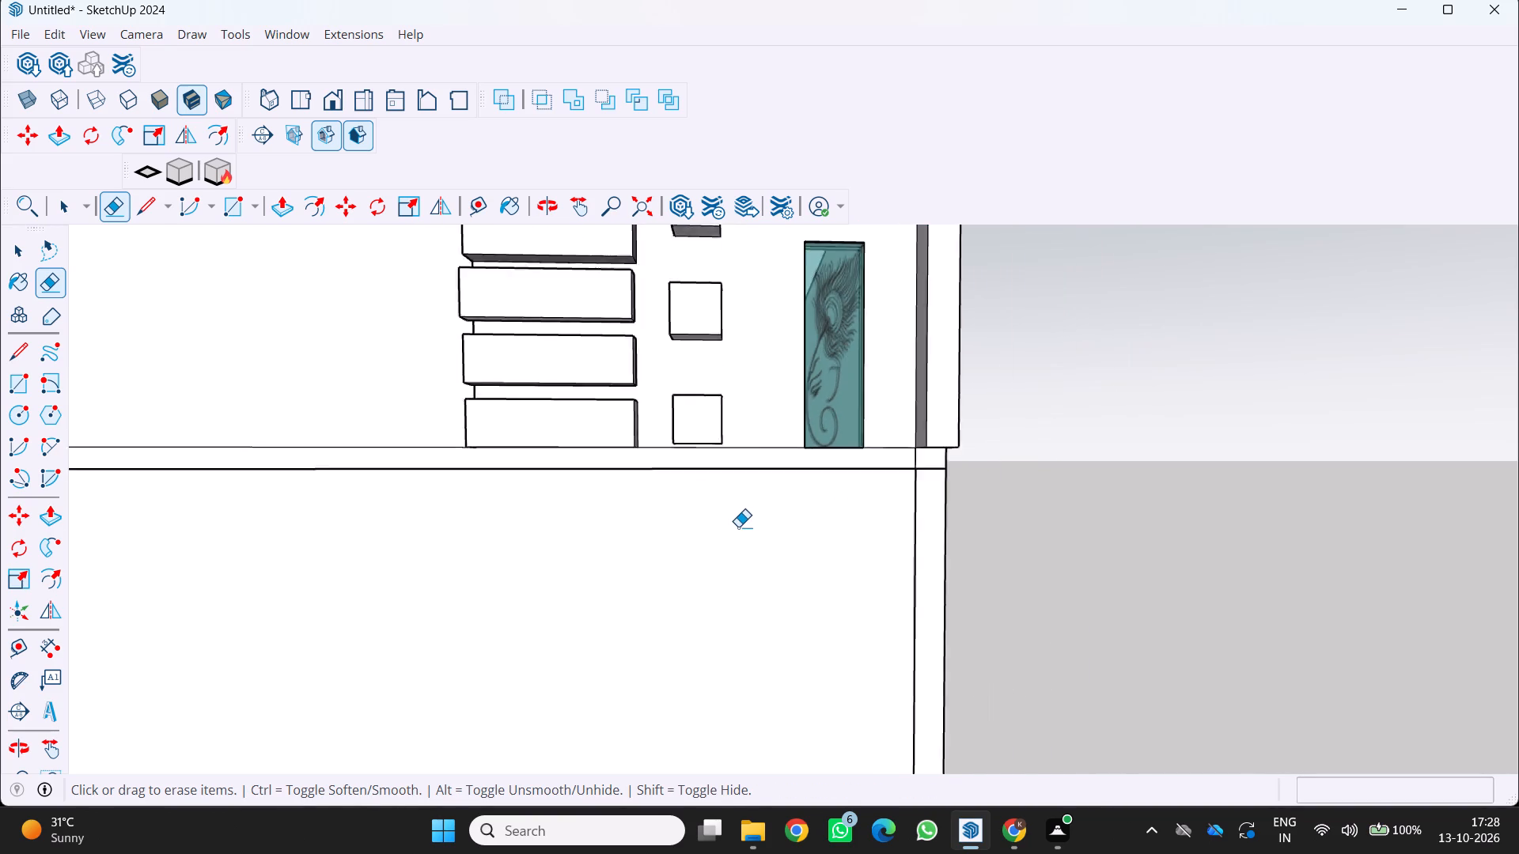
pyautogui.scroll(-6, 738, 527)
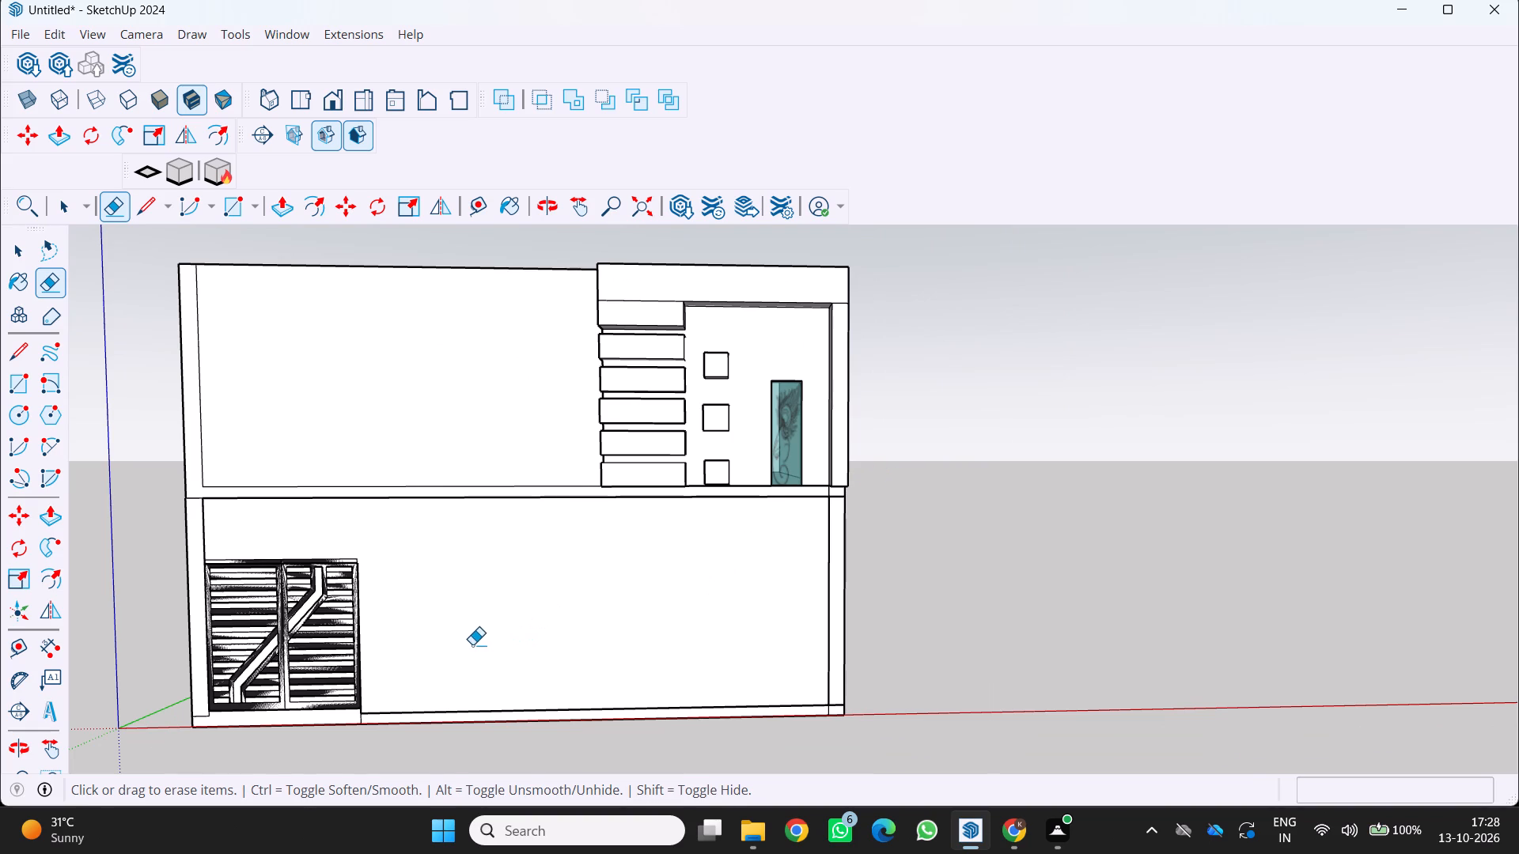
# Draw a window rectangle about 4' by 3' 5" on the ground-floor front wall, below the small square blocks.
pyautogui.press('r')
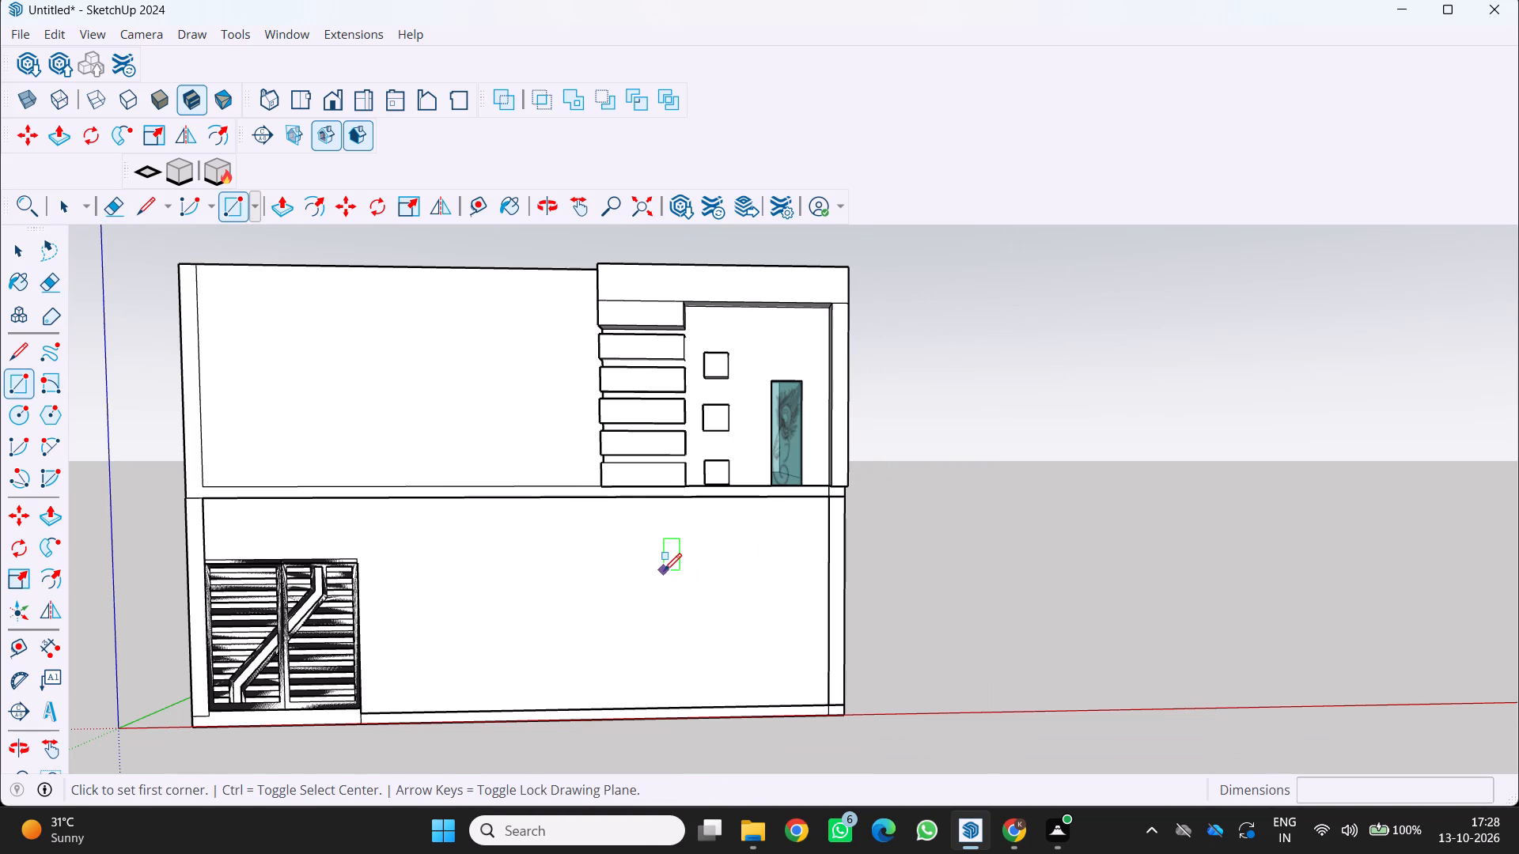
pyautogui.click(660, 571)
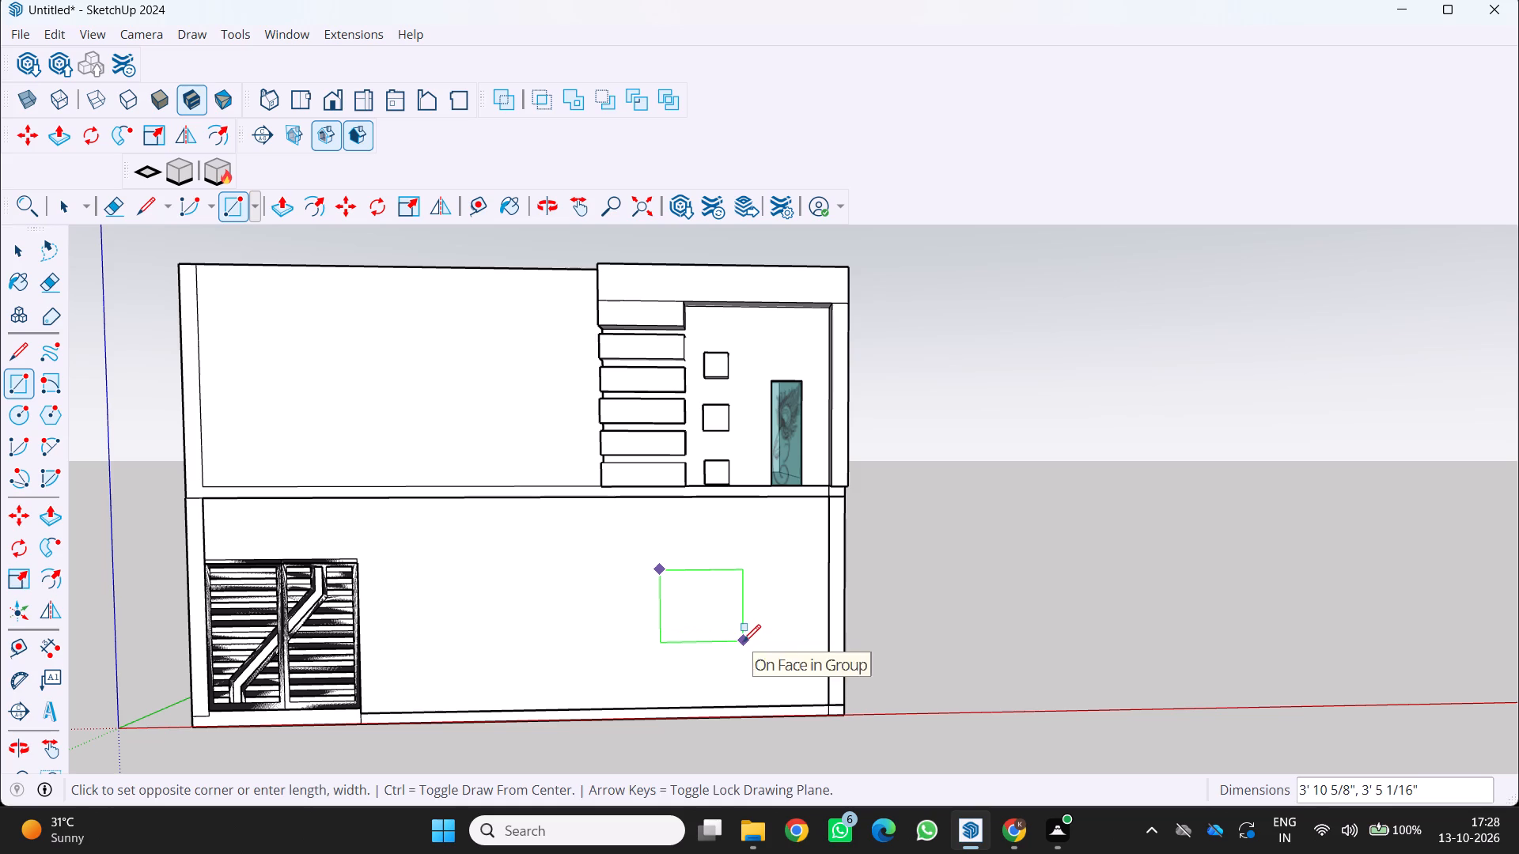
pyautogui.click(745, 641)
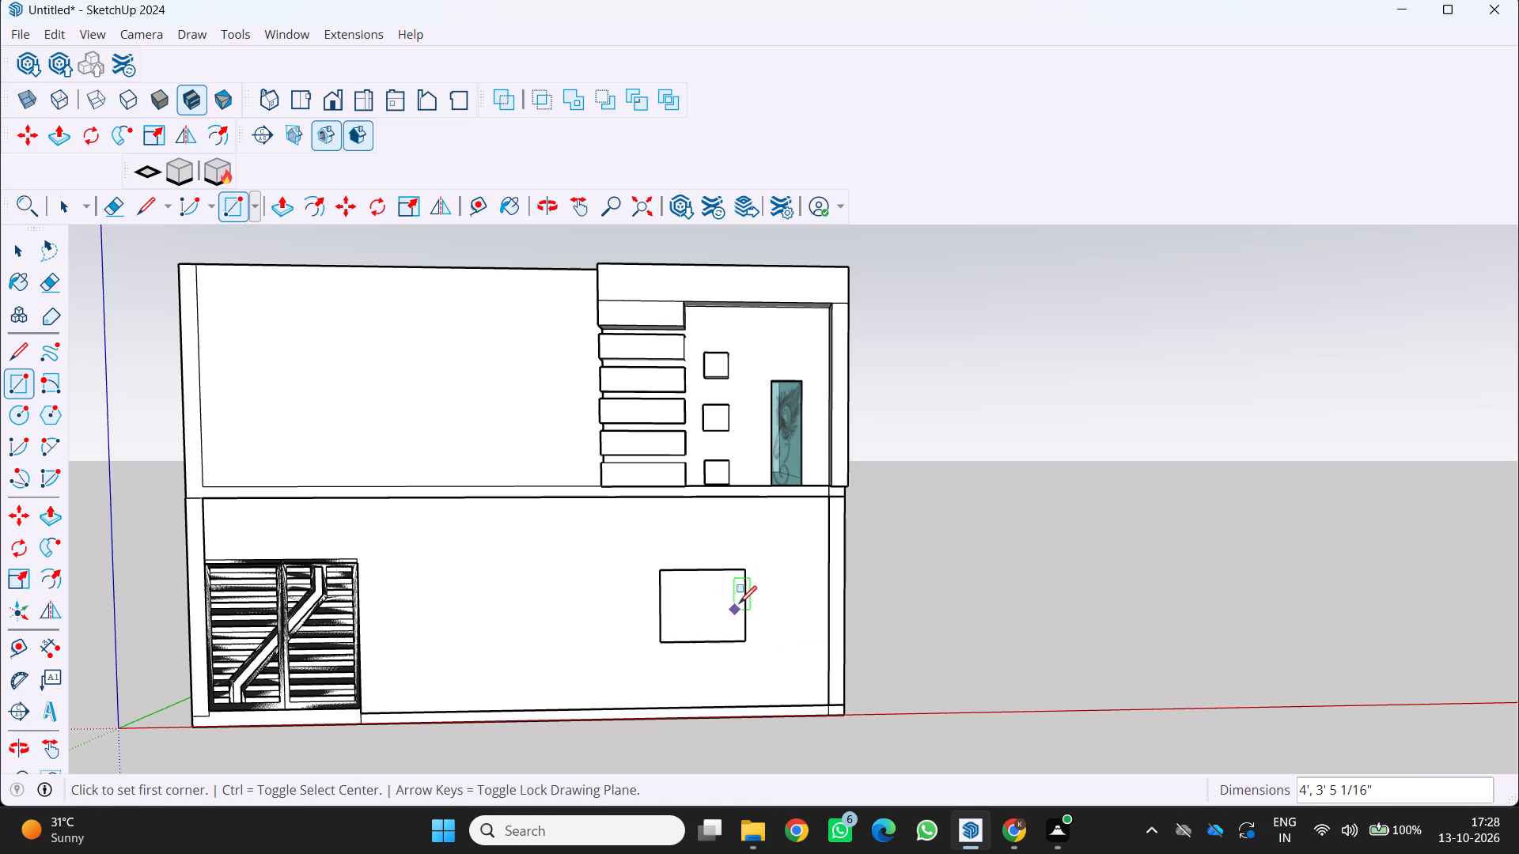
# Offset the window rectangle's outline inward 5" to form a frame border.
pyautogui.scroll(2, 741, 596)
pyautogui.scroll(2, 608, 599)
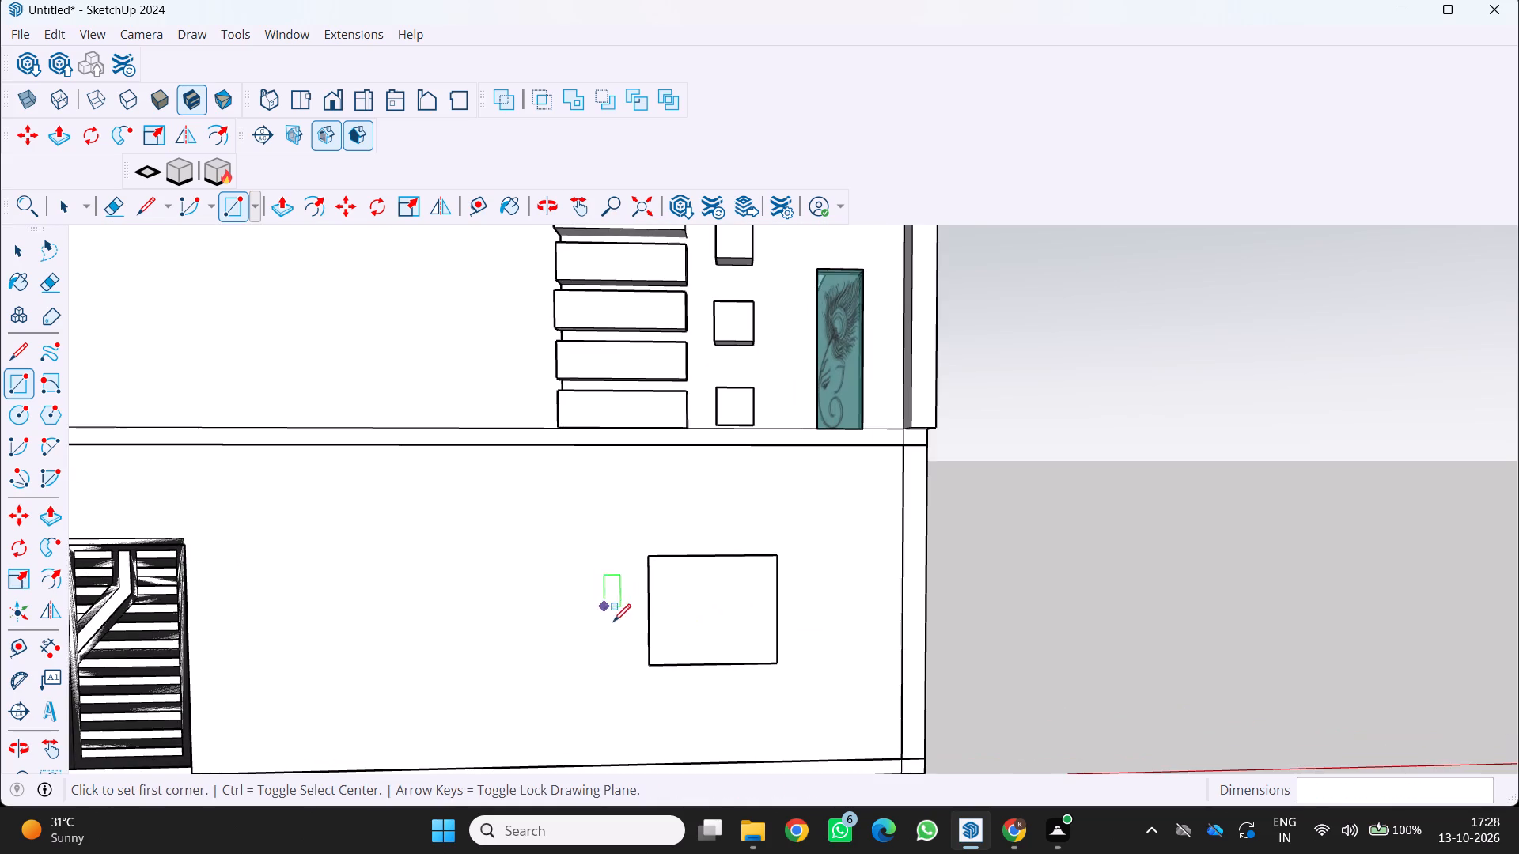
pyautogui.scroll(2, 639, 637)
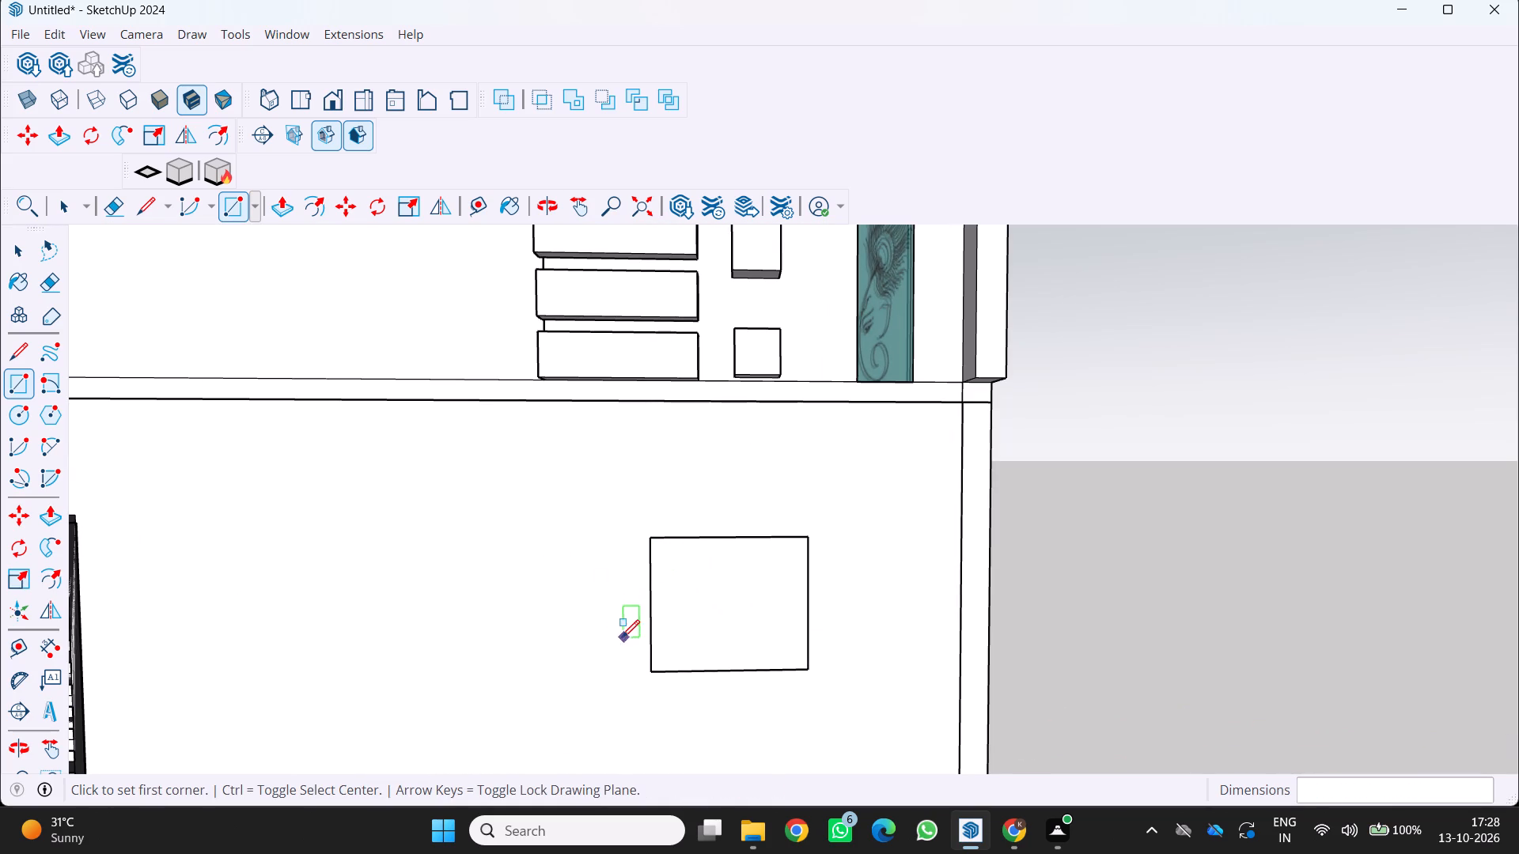
pyautogui.press('f')
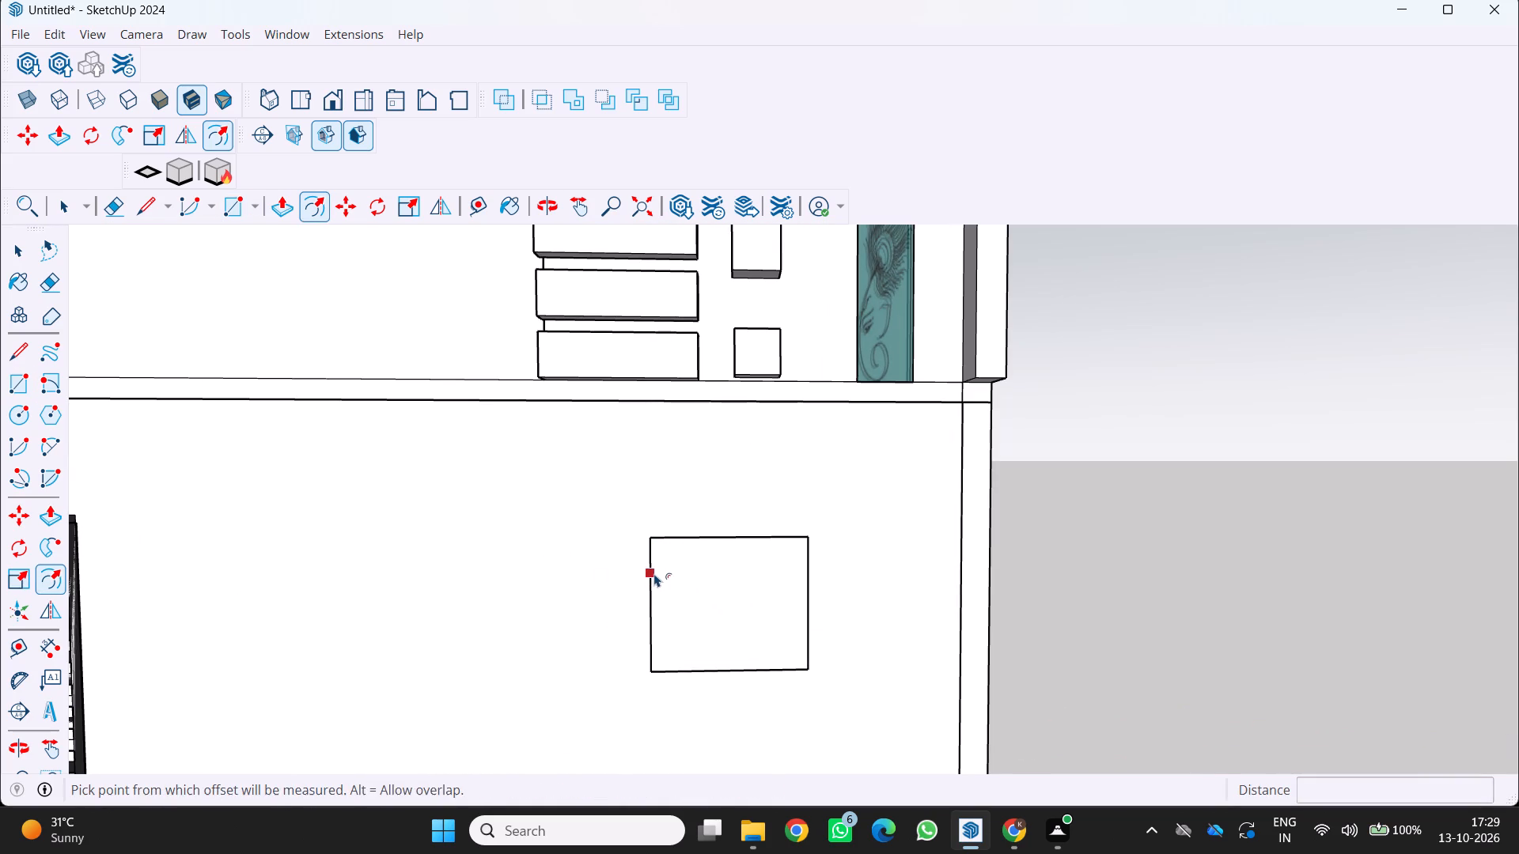
pyautogui.click(653, 573)
pyautogui.click(628, 570)
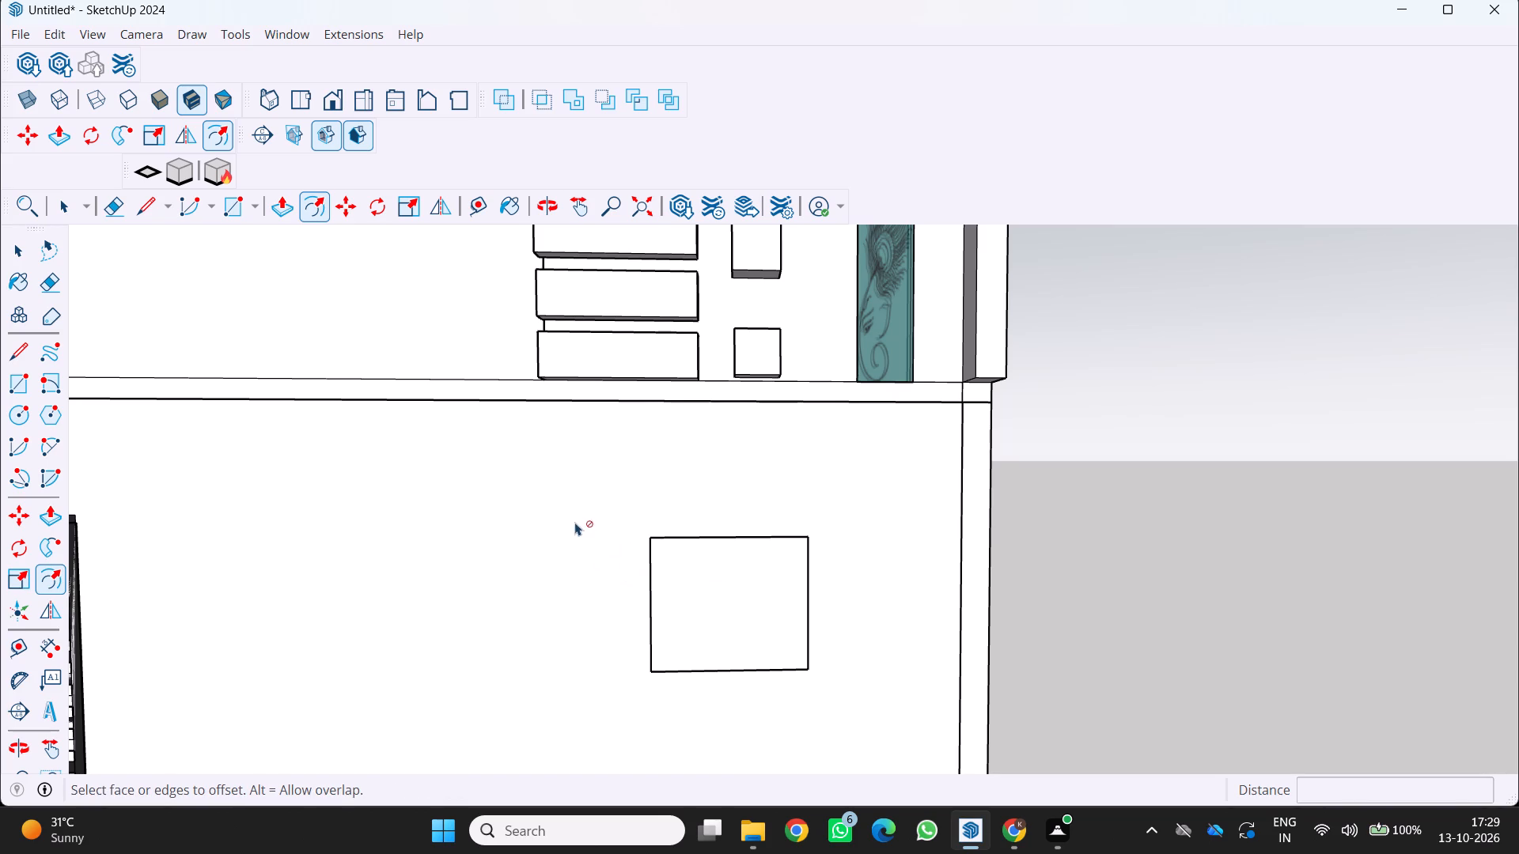
pyautogui.click(658, 583)
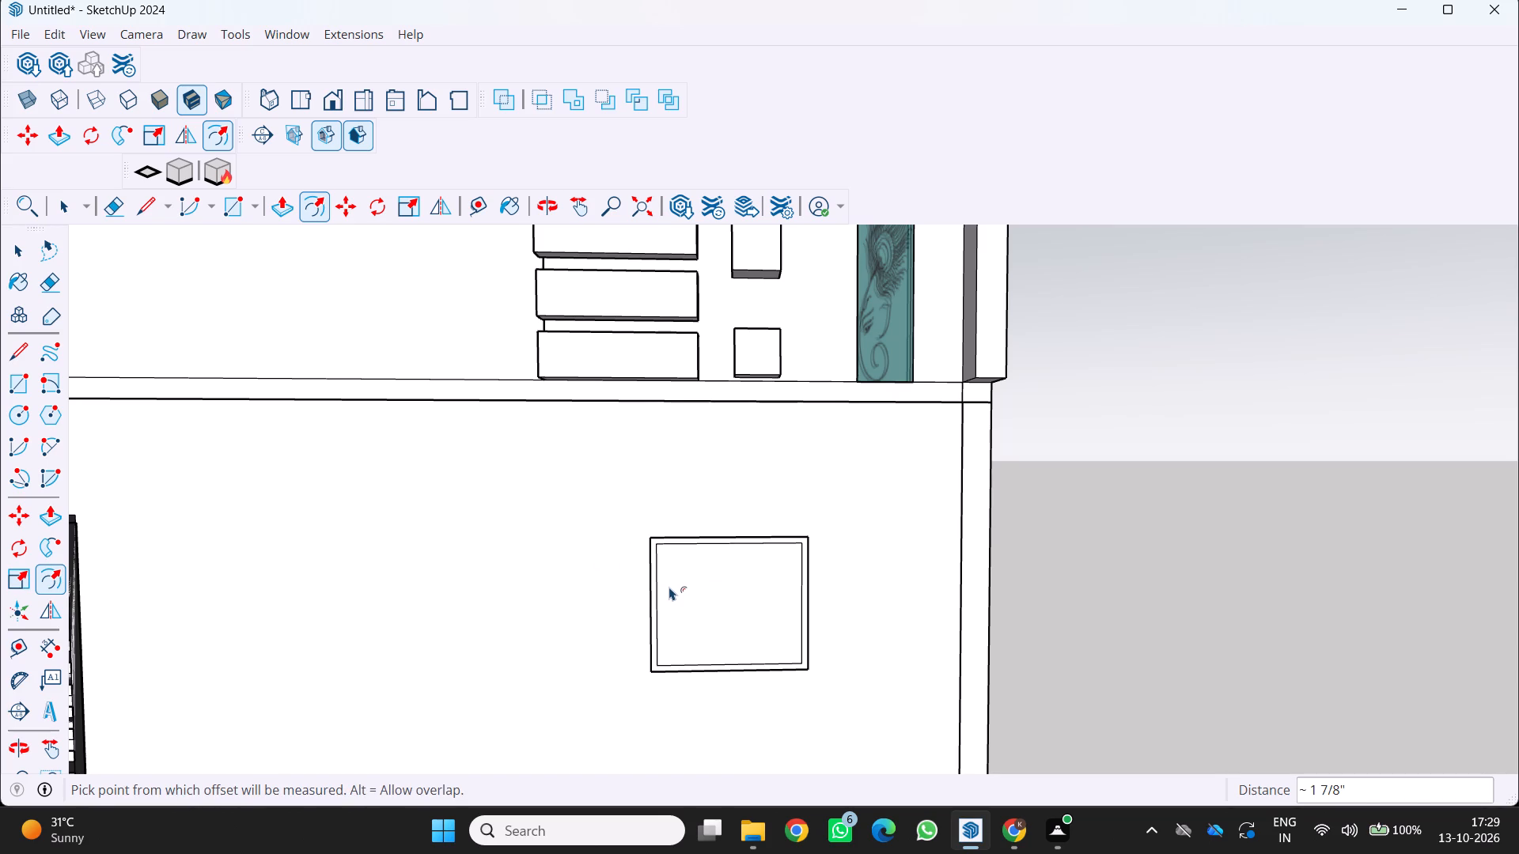
pyautogui.press('5')
pyautogui.press('Return')
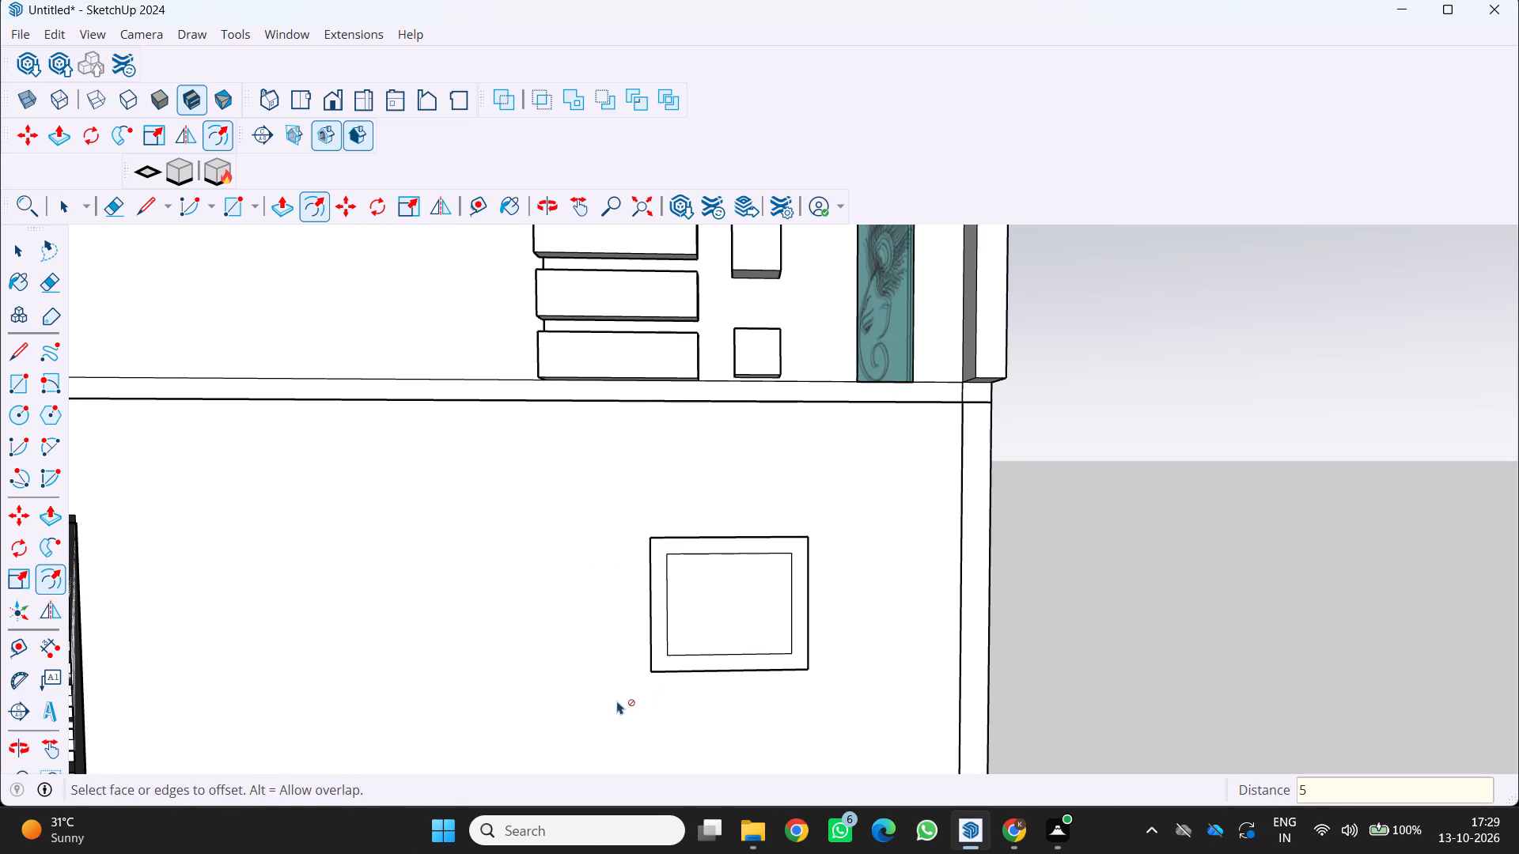
pyautogui.press('space')
pyautogui.press('space')
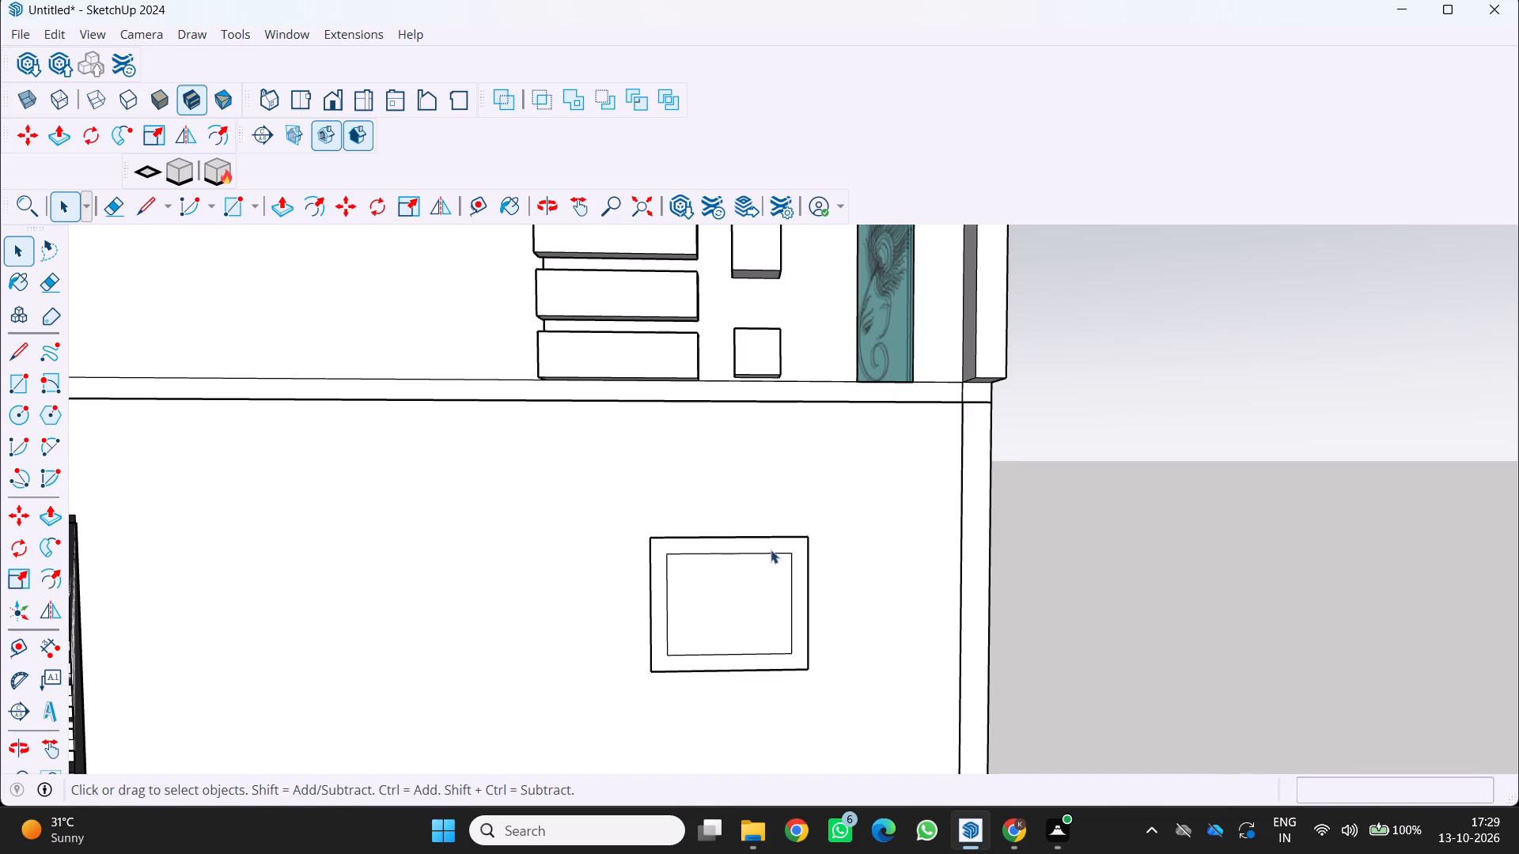
# Pull the window's frame border outward from the wall about 1 5/8".
pyautogui.press('p')
pyautogui.click(769, 535)
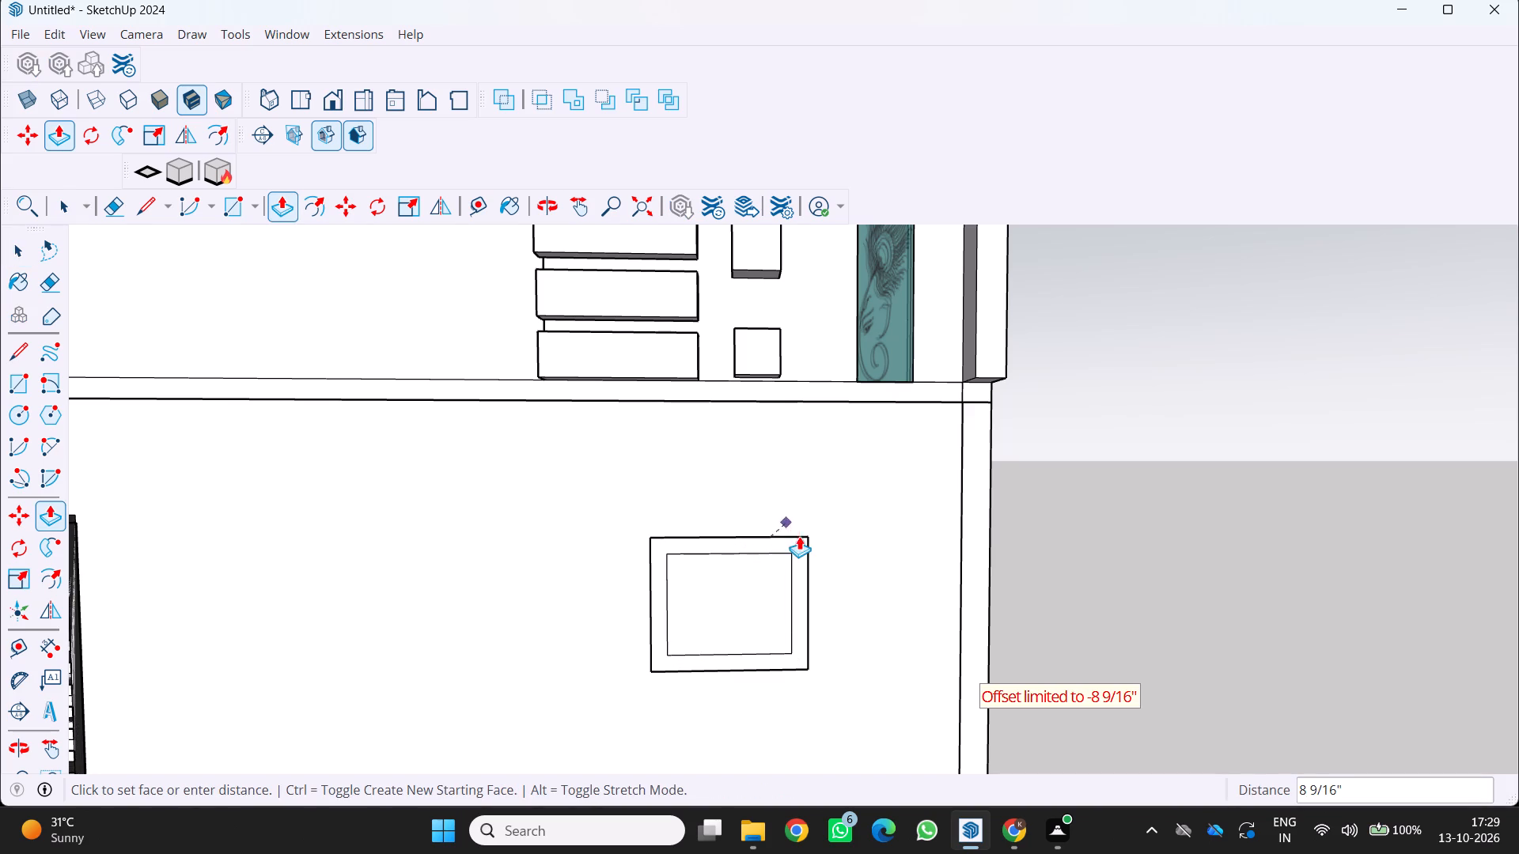
pyautogui.scroll(6, 782, 550)
pyautogui.click(783, 536)
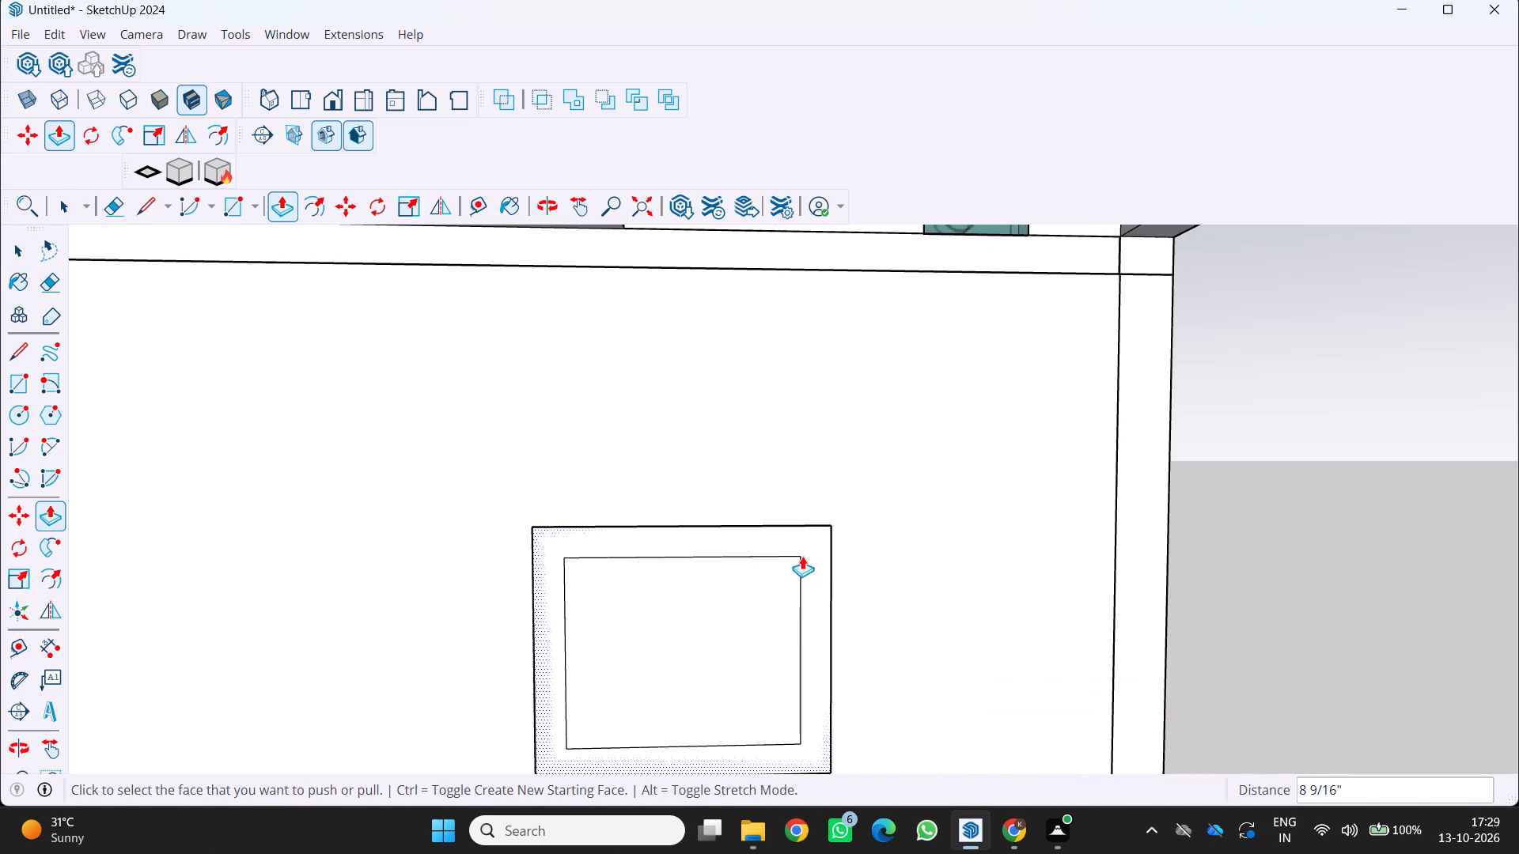
pyautogui.press('p')
pyautogui.click(815, 560)
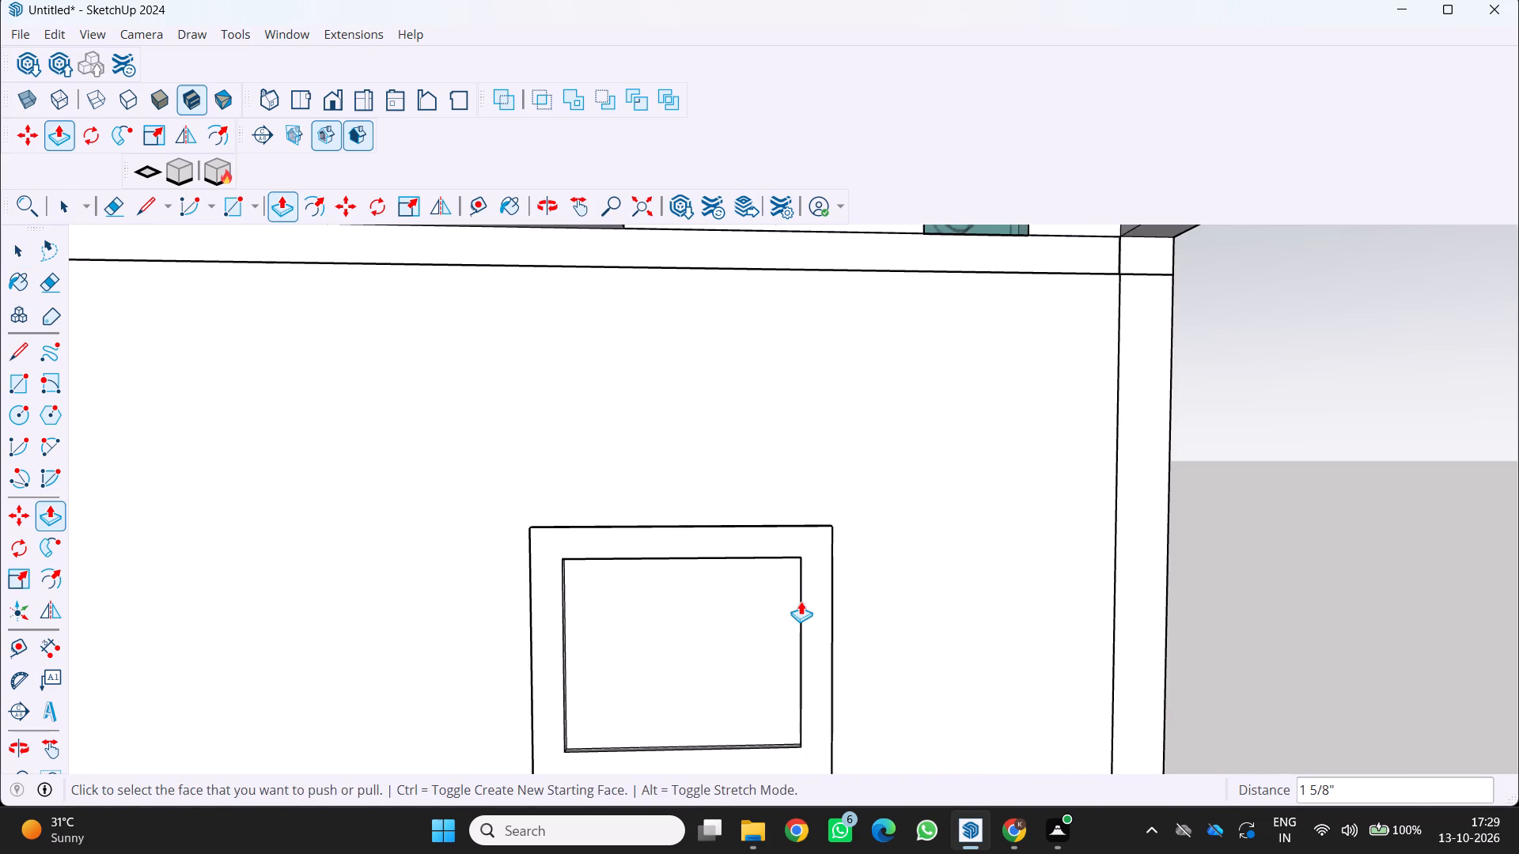
# Pull the inner side face of the window frame nearest the house corner about 3/8" into the opening.
pyautogui.click(801, 601)
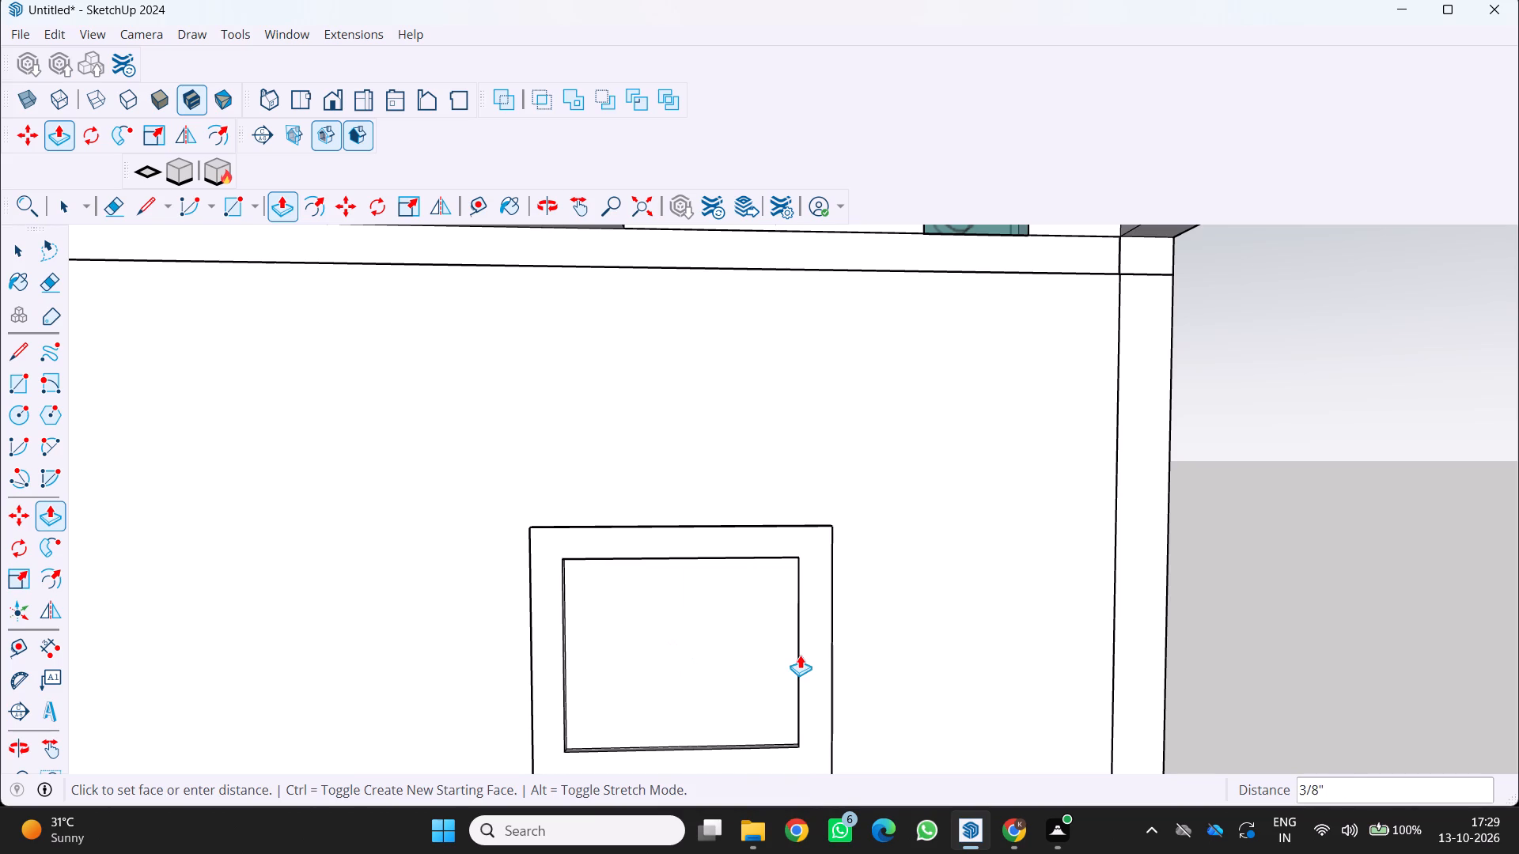
pyautogui.click(800, 654)
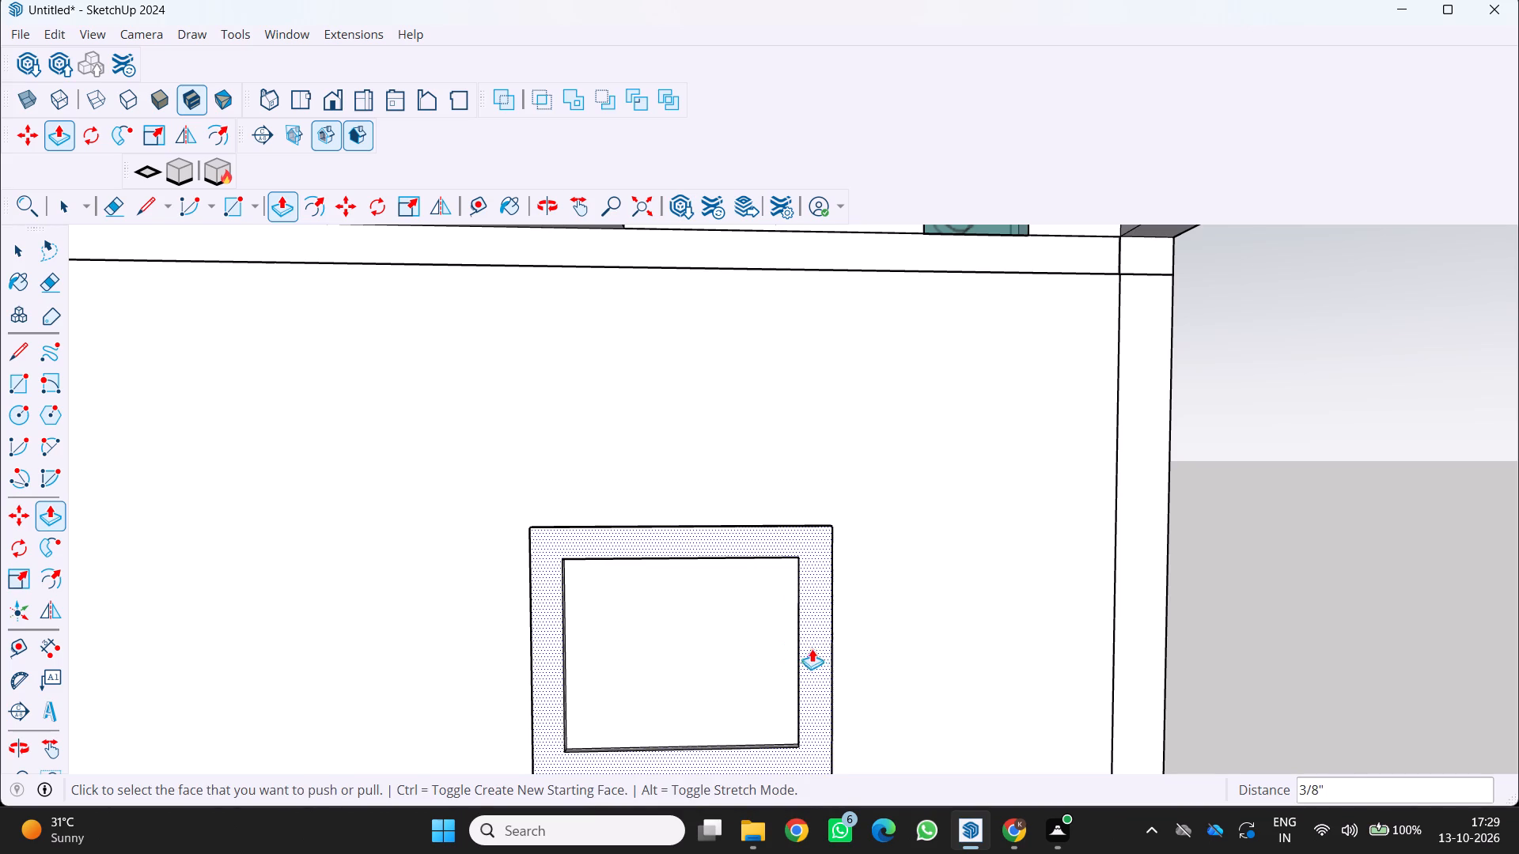
# Pull the front face of the ground-floor window frame outward from the wall about 6".
pyautogui.click(817, 652)
pyautogui.scroll(-2, 818, 663)
pyautogui.moveTo(811, 659); pyautogui.dragTo(804, 659, button='middle')
pyautogui.scroll(-1, 804, 659)
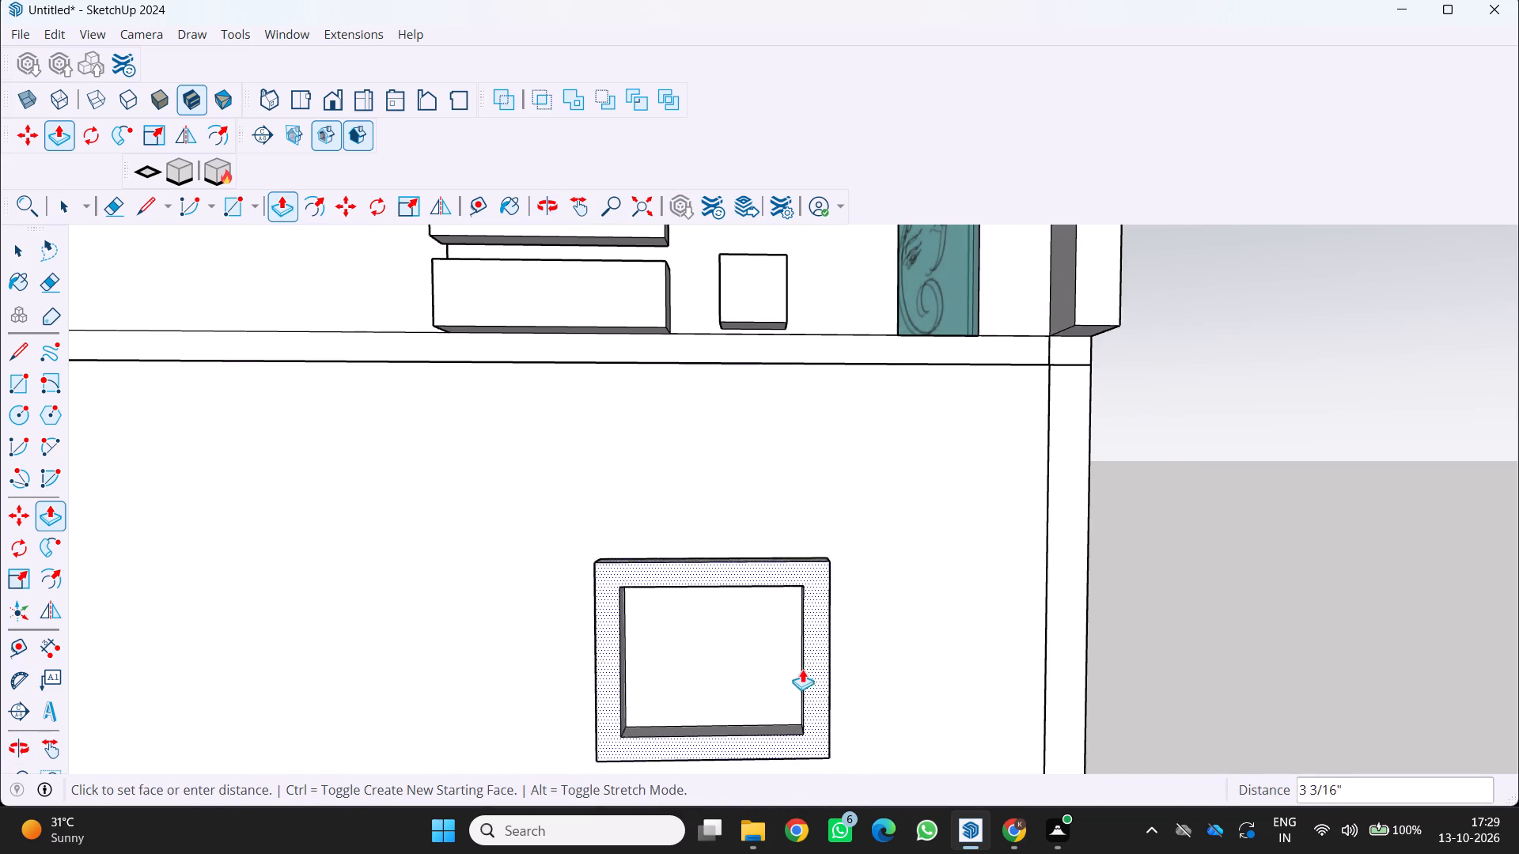
pyautogui.click(820, 660)
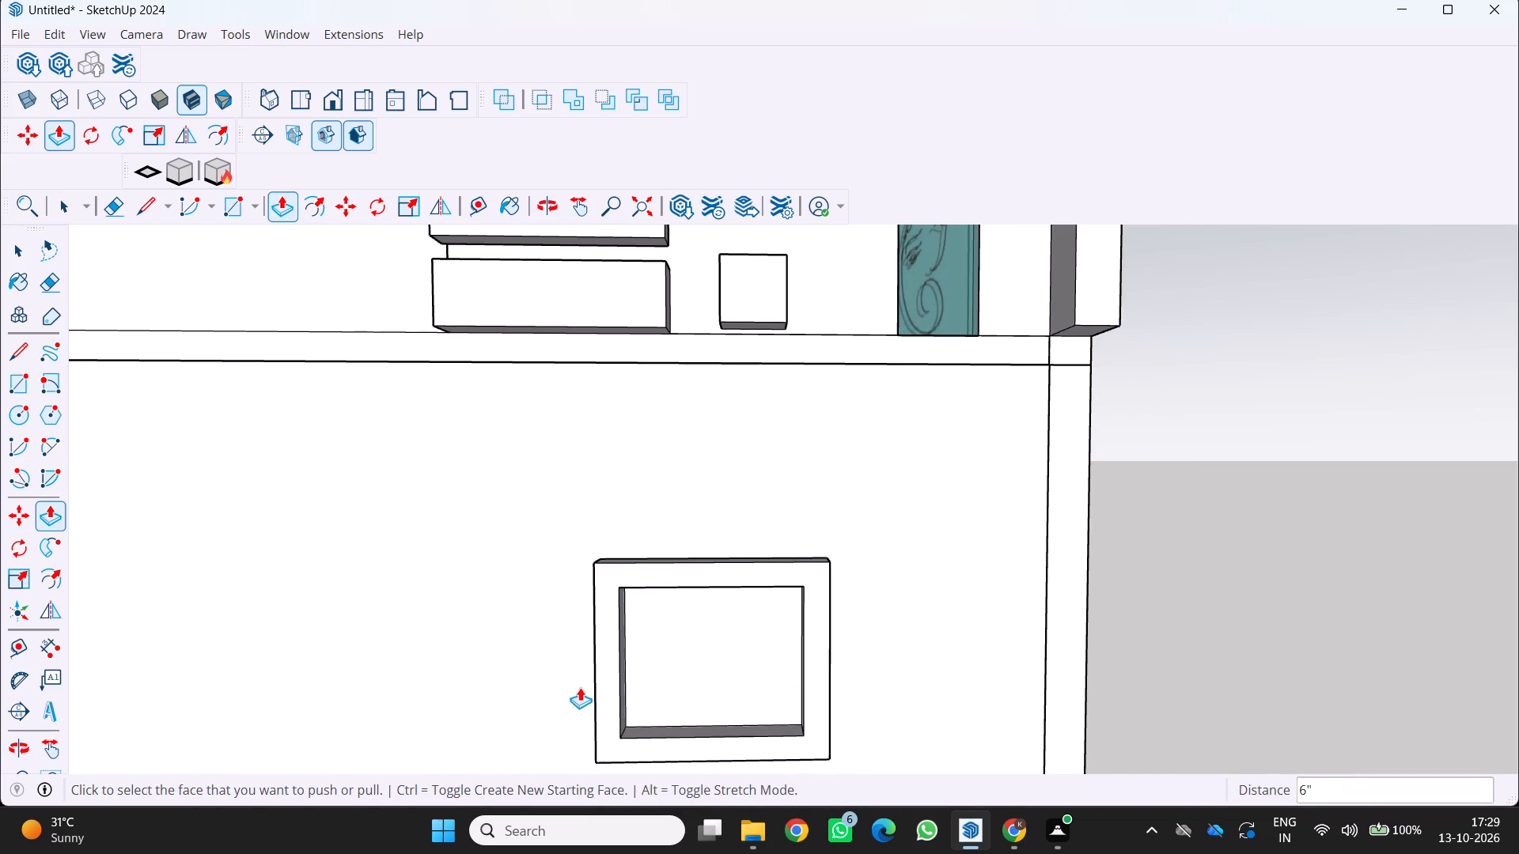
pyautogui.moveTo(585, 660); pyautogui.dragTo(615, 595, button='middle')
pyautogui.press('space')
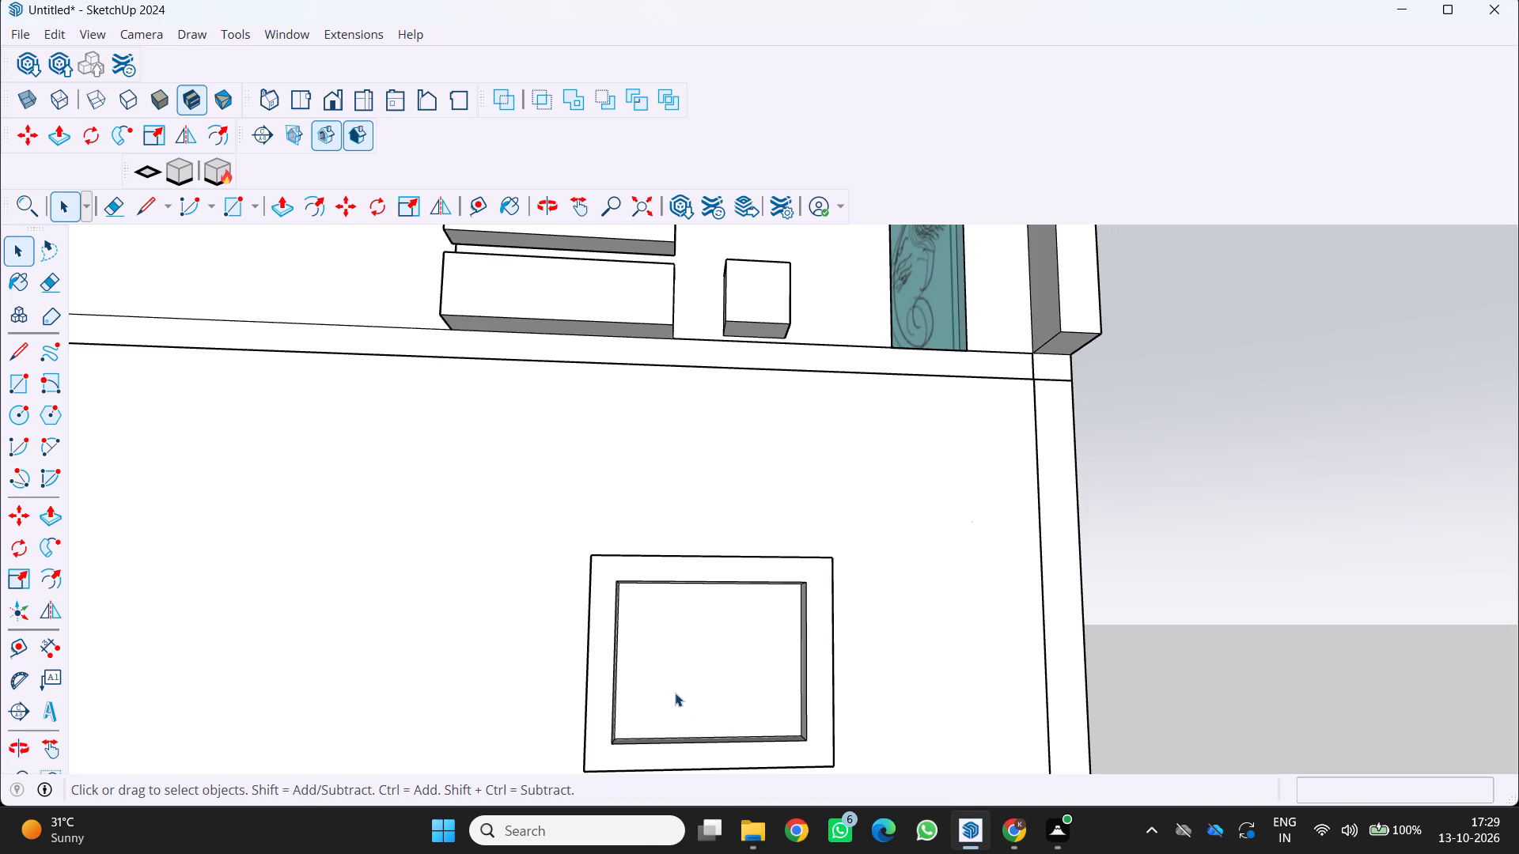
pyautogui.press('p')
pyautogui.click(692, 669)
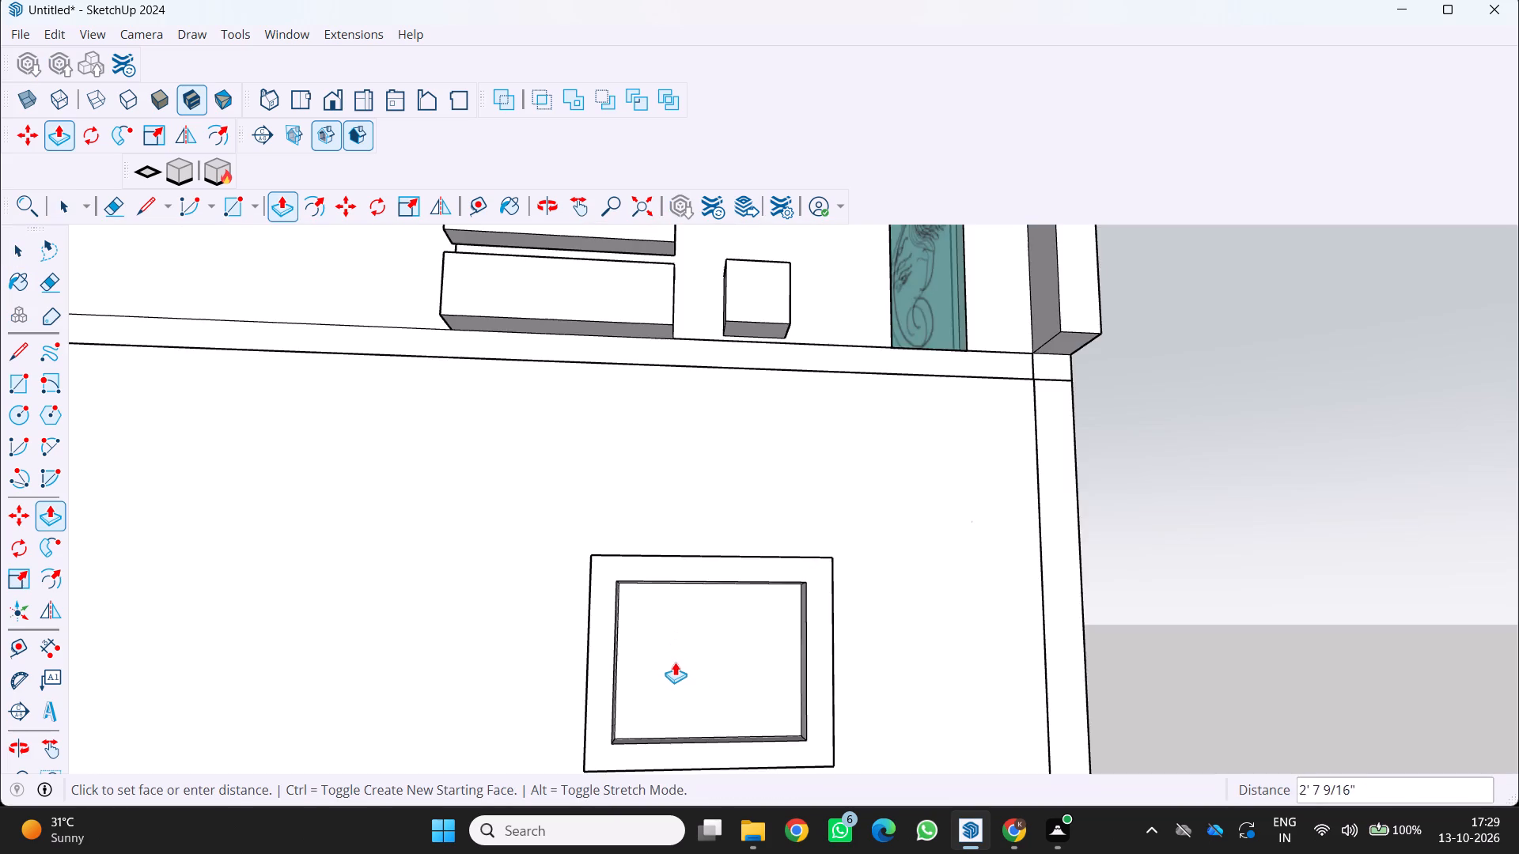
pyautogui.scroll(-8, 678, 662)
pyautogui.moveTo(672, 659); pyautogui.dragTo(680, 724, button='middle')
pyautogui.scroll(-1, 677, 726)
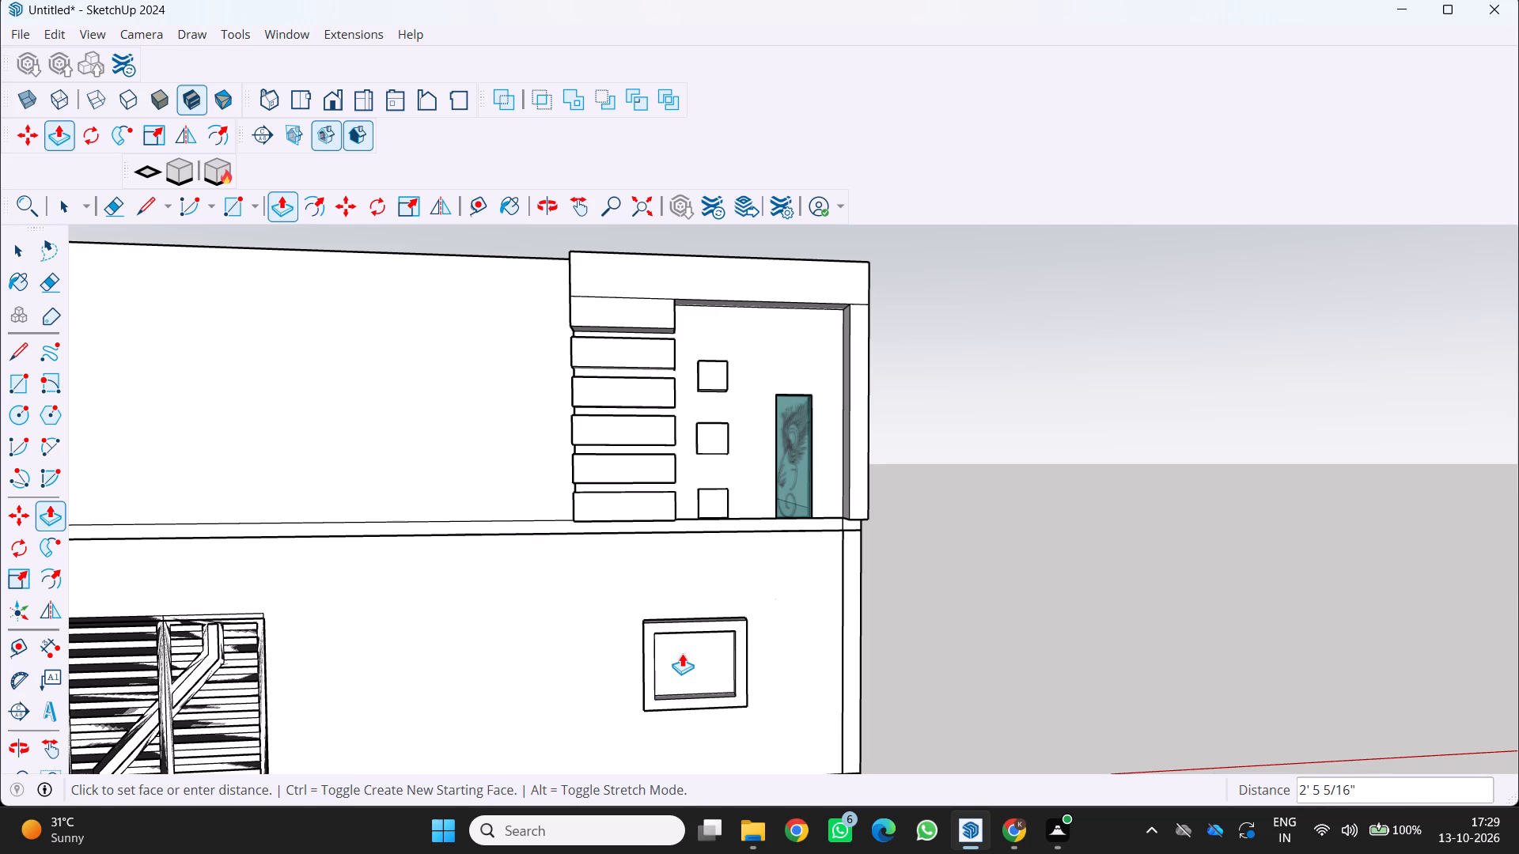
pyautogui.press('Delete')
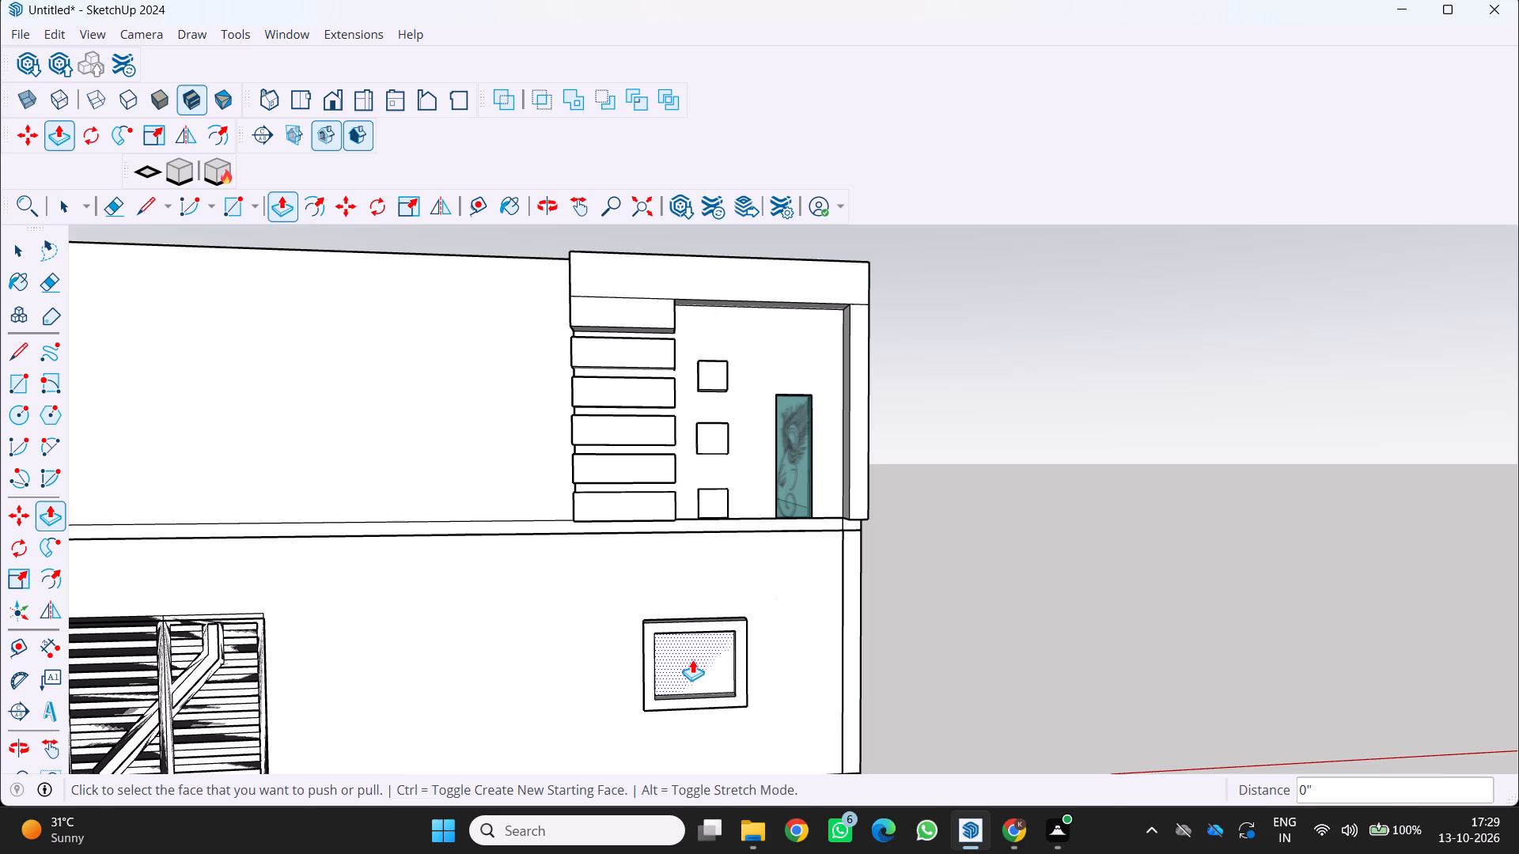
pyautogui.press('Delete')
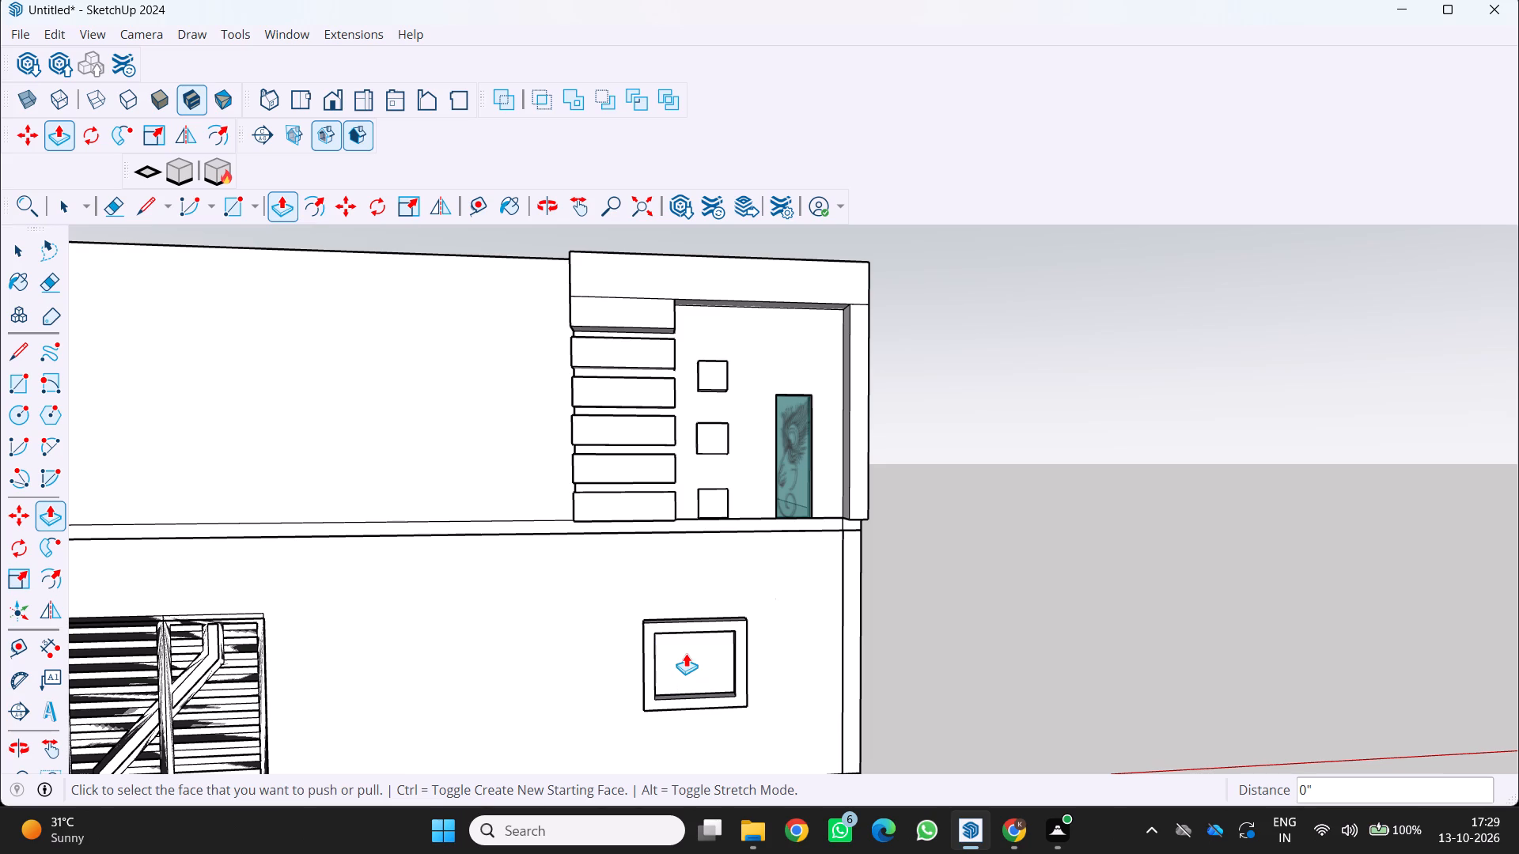
# Push the pane face inside the ground-floor window frame about 7/16" with Push/Pull.
pyautogui.click(686, 653)
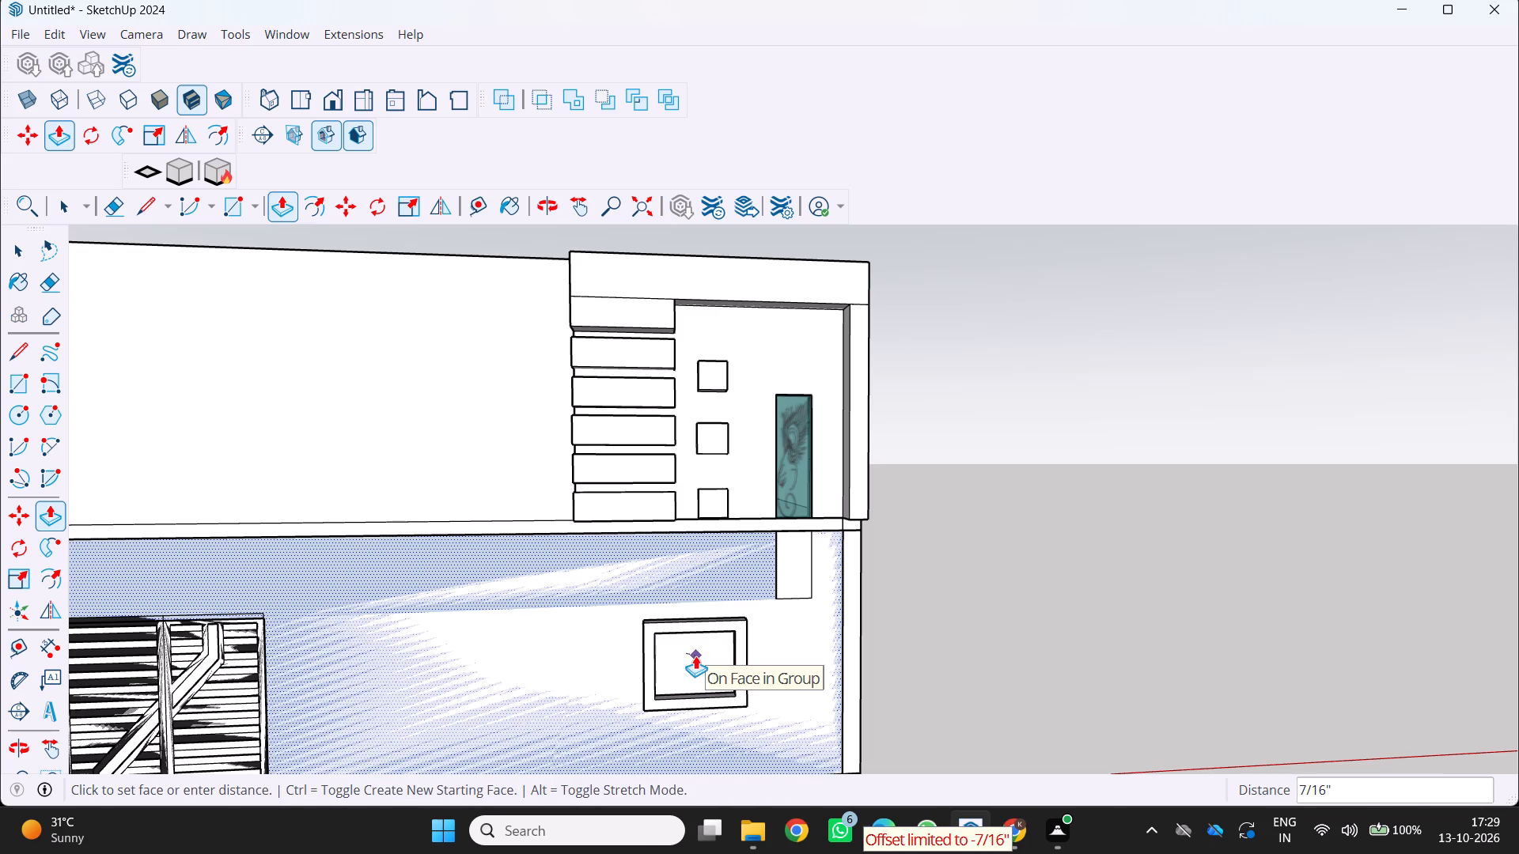
pyautogui.click(695, 656)
pyautogui.scroll(-2, 653, 695)
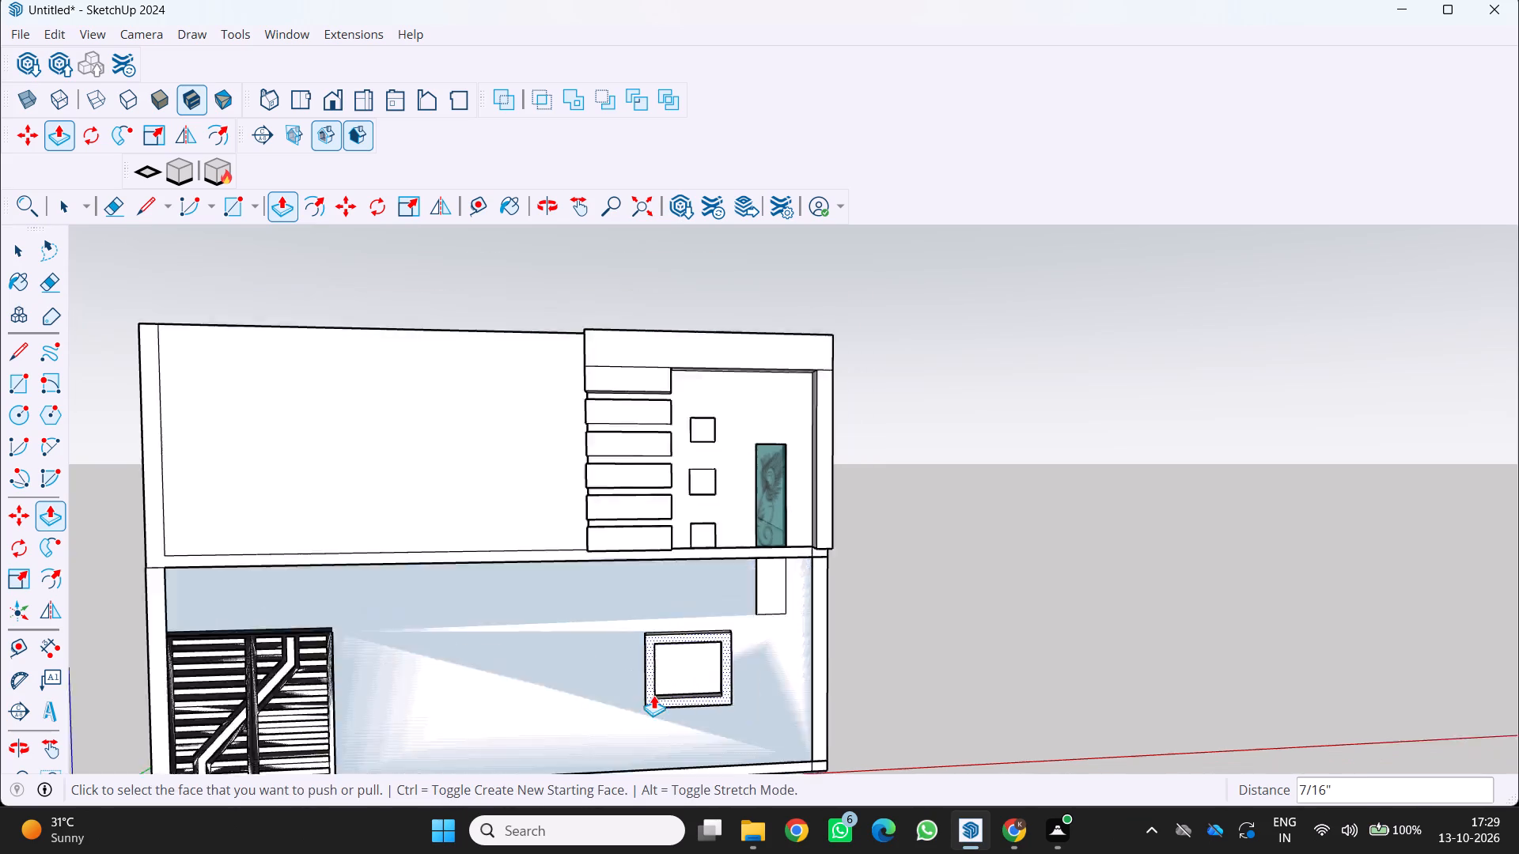
pyautogui.scroll(-2, 653, 695)
pyautogui.press('Delete')
# Pull the ground-floor window frame's front face farther outward about 1' 4 3/8".
pyautogui.scroll(6, 677, 667)
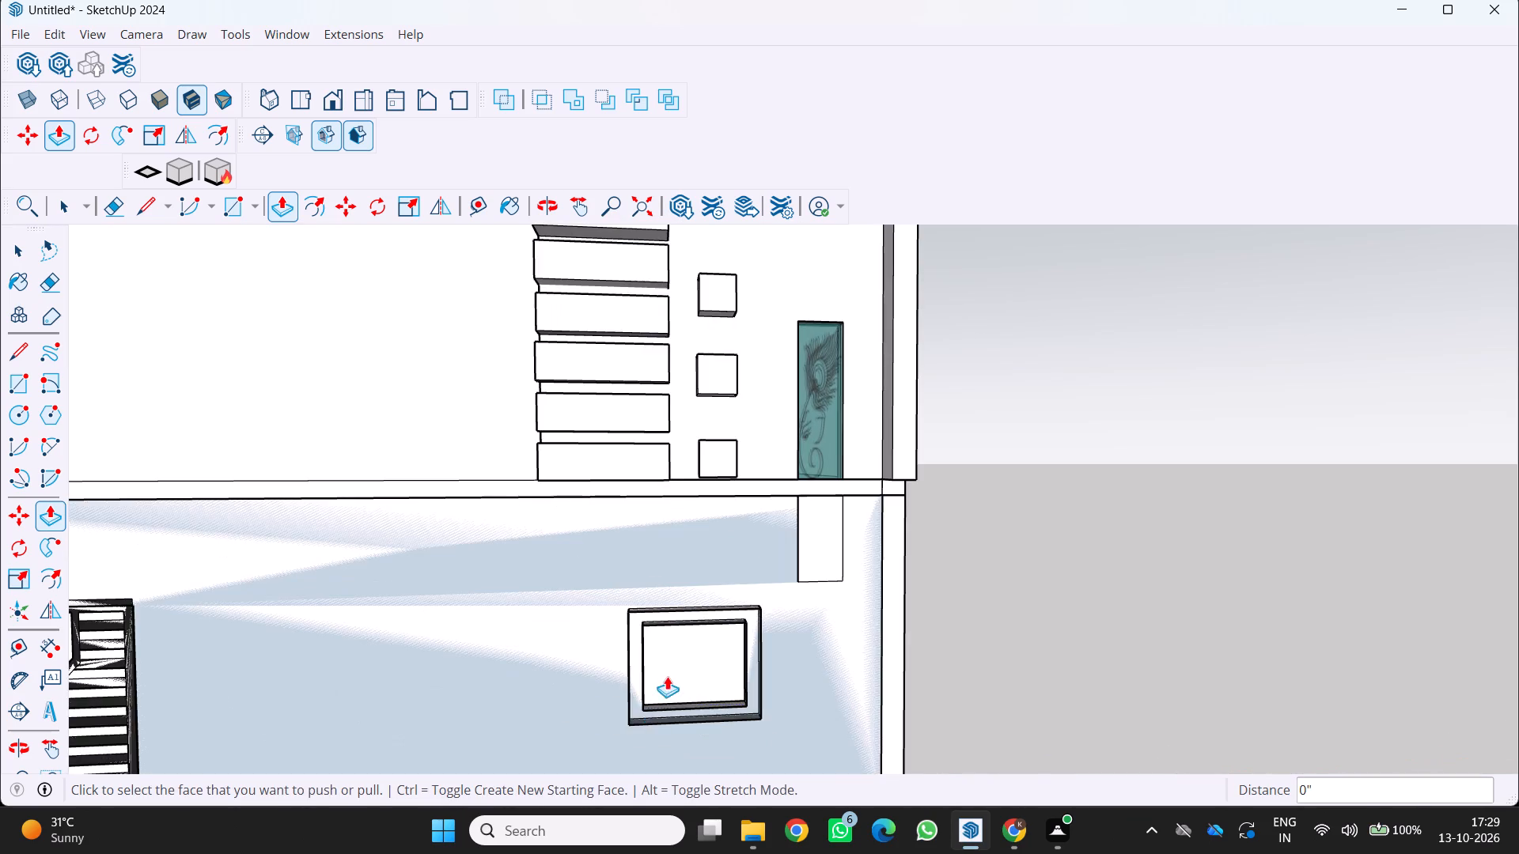
pyautogui.scroll(5, 667, 675)
pyautogui.scroll(-5, 700, 705)
pyautogui.scroll(3, 751, 686)
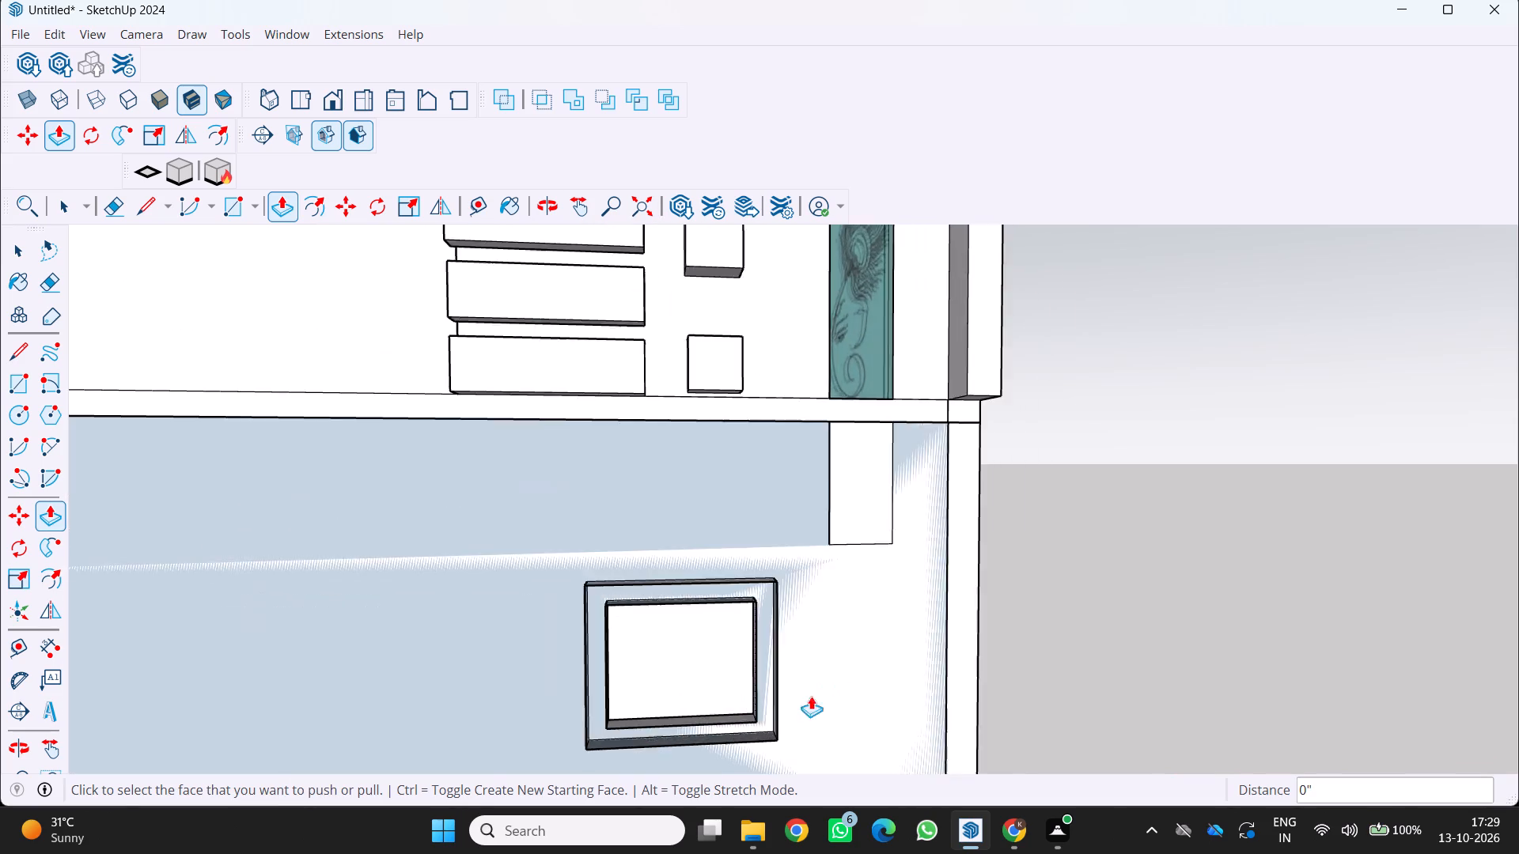
pyautogui.scroll(6, 811, 696)
pyautogui.scroll(4, 715, 657)
pyautogui.click(790, 619)
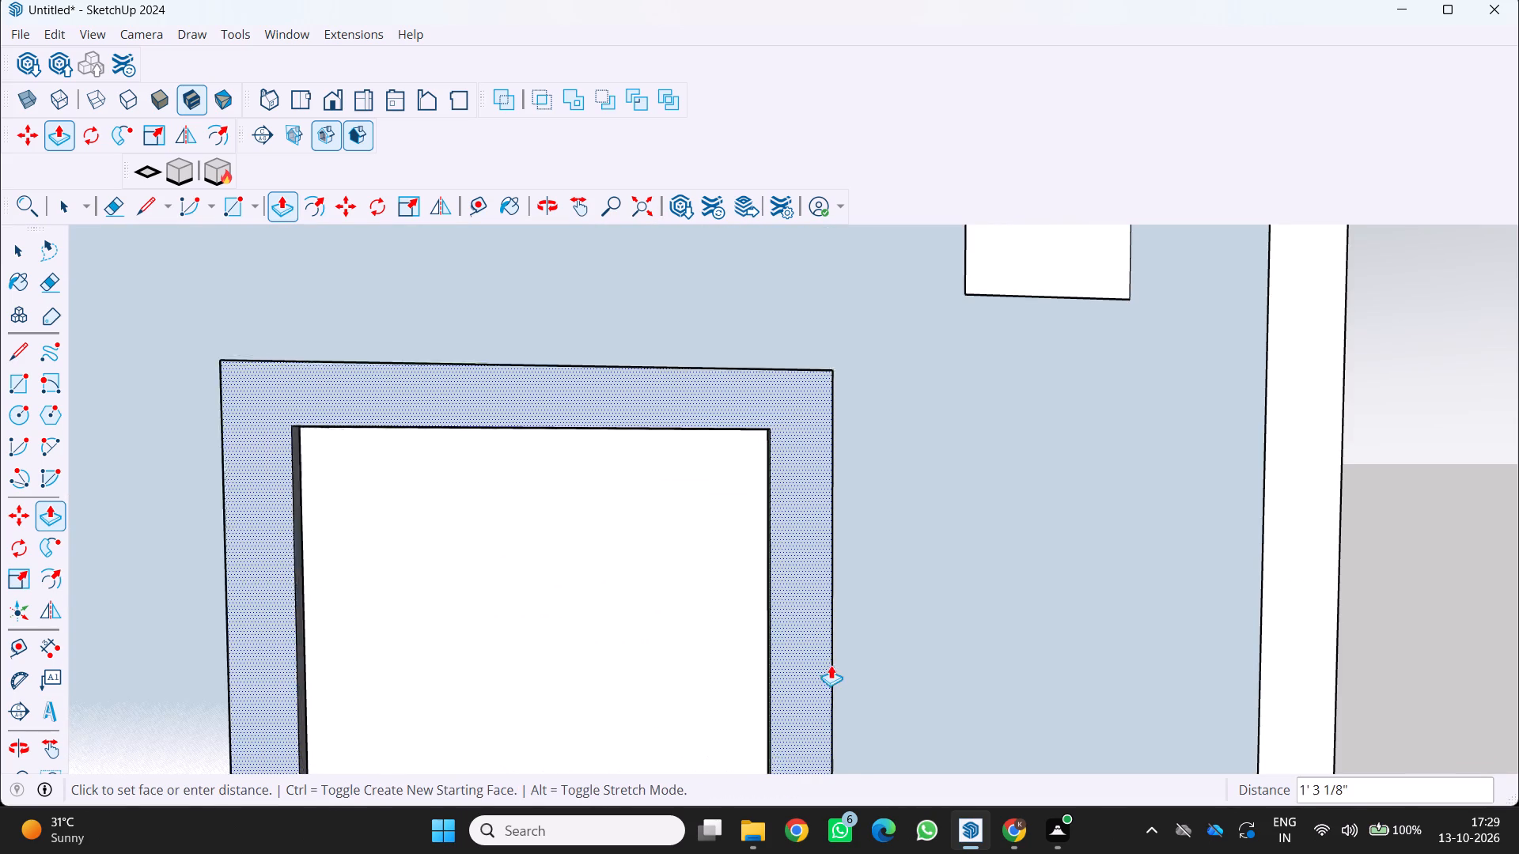
pyautogui.scroll(-10, 826, 656)
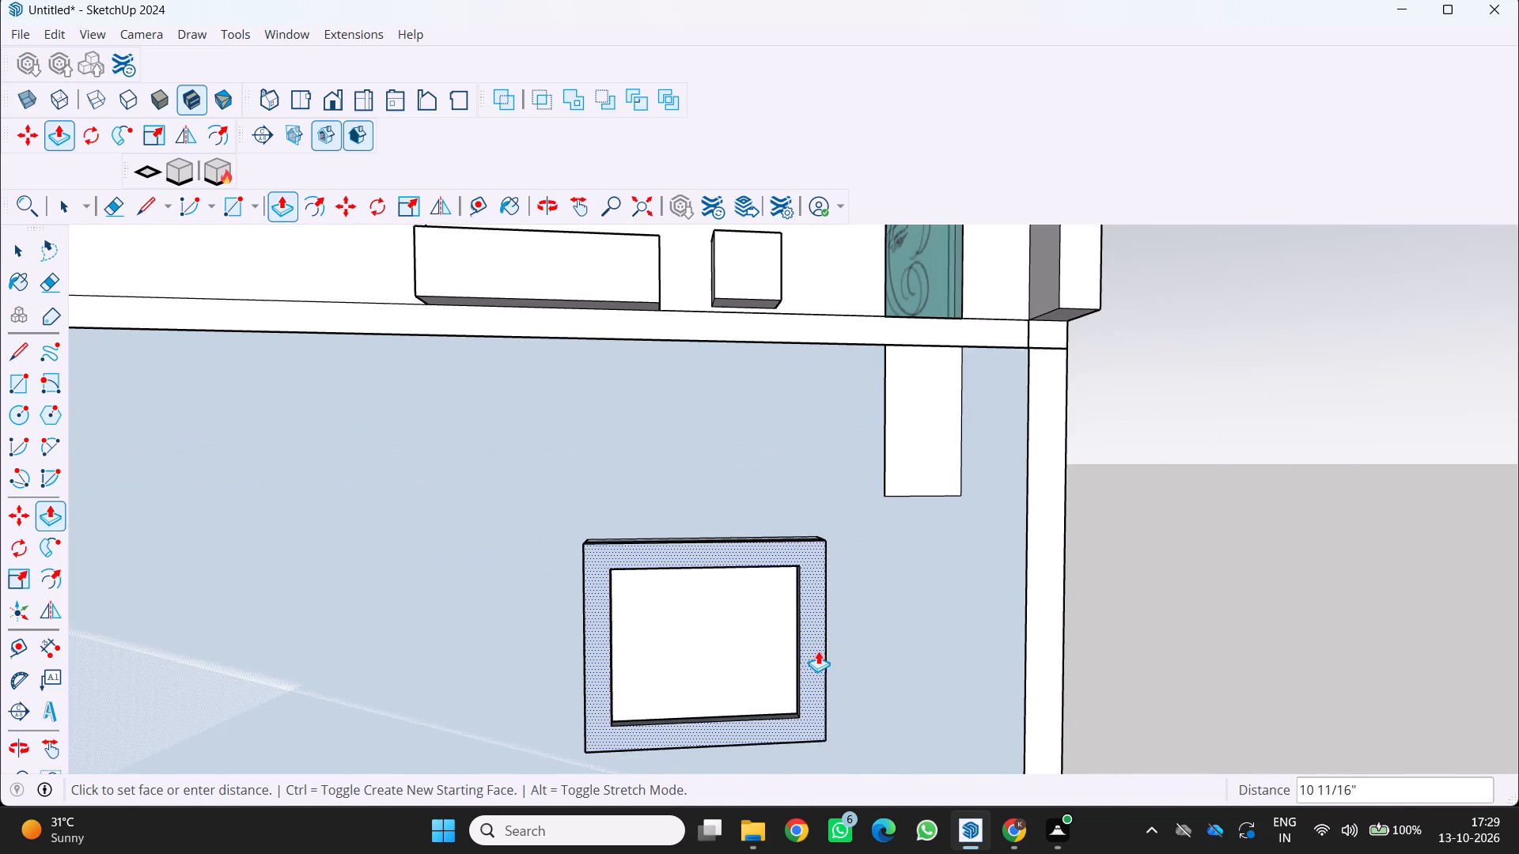
pyautogui.click(822, 658)
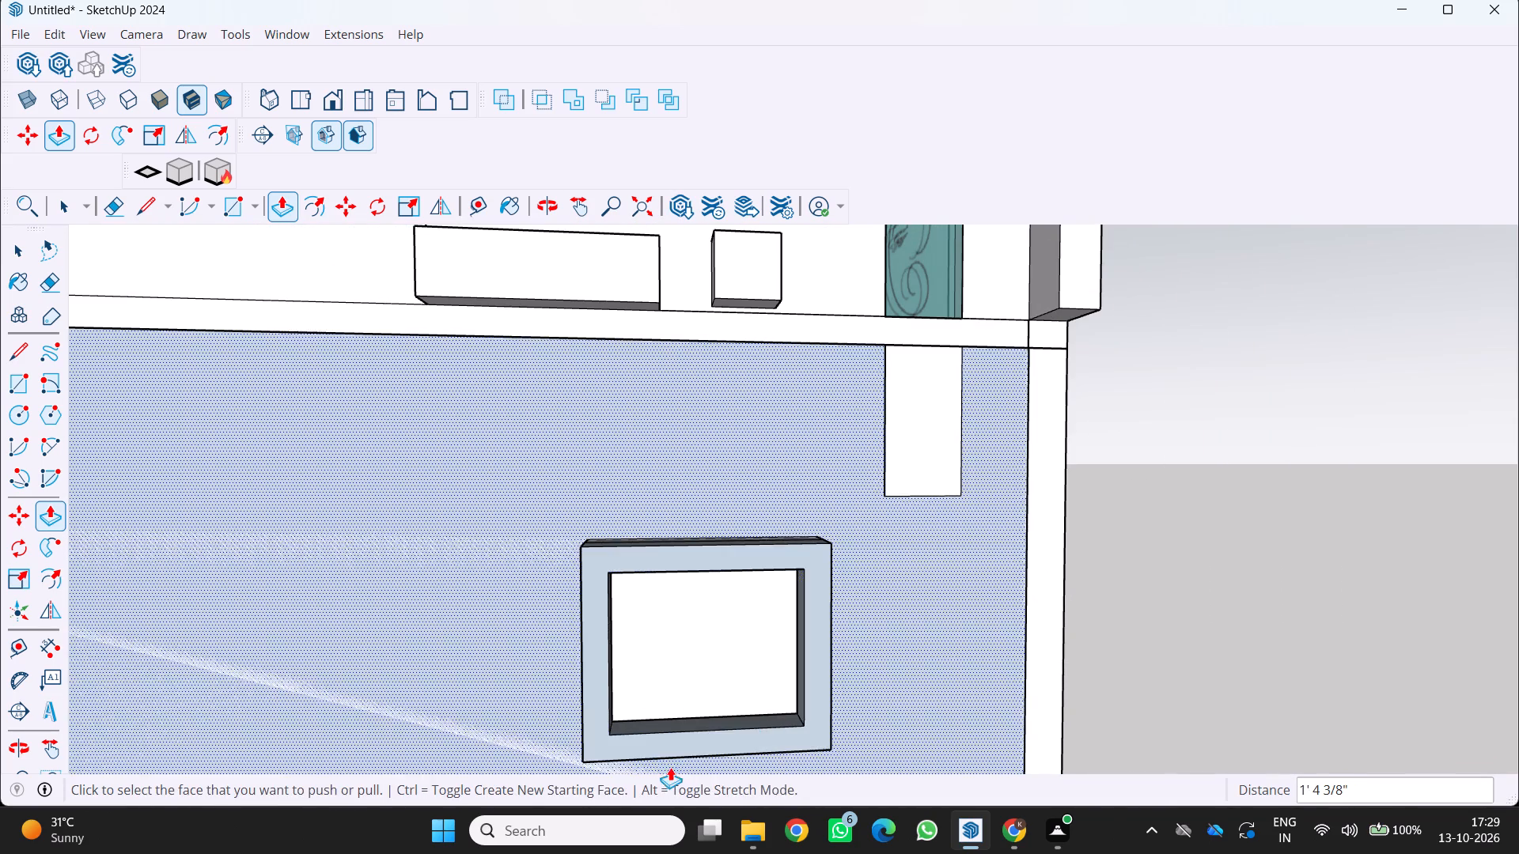
pyautogui.scroll(-10, 667, 727)
pyautogui.press('space')
pyautogui.press('space')
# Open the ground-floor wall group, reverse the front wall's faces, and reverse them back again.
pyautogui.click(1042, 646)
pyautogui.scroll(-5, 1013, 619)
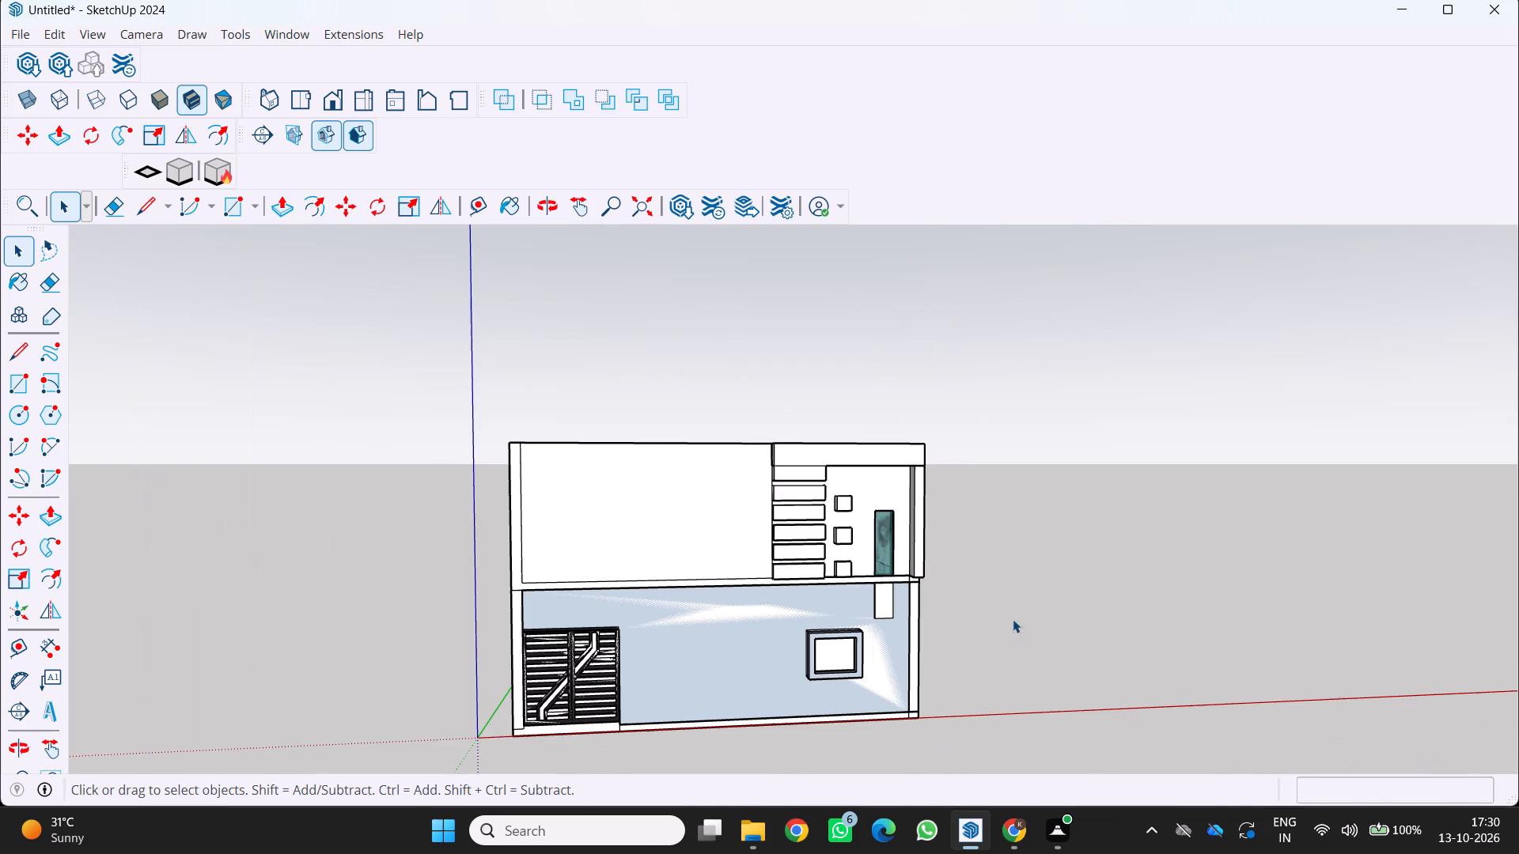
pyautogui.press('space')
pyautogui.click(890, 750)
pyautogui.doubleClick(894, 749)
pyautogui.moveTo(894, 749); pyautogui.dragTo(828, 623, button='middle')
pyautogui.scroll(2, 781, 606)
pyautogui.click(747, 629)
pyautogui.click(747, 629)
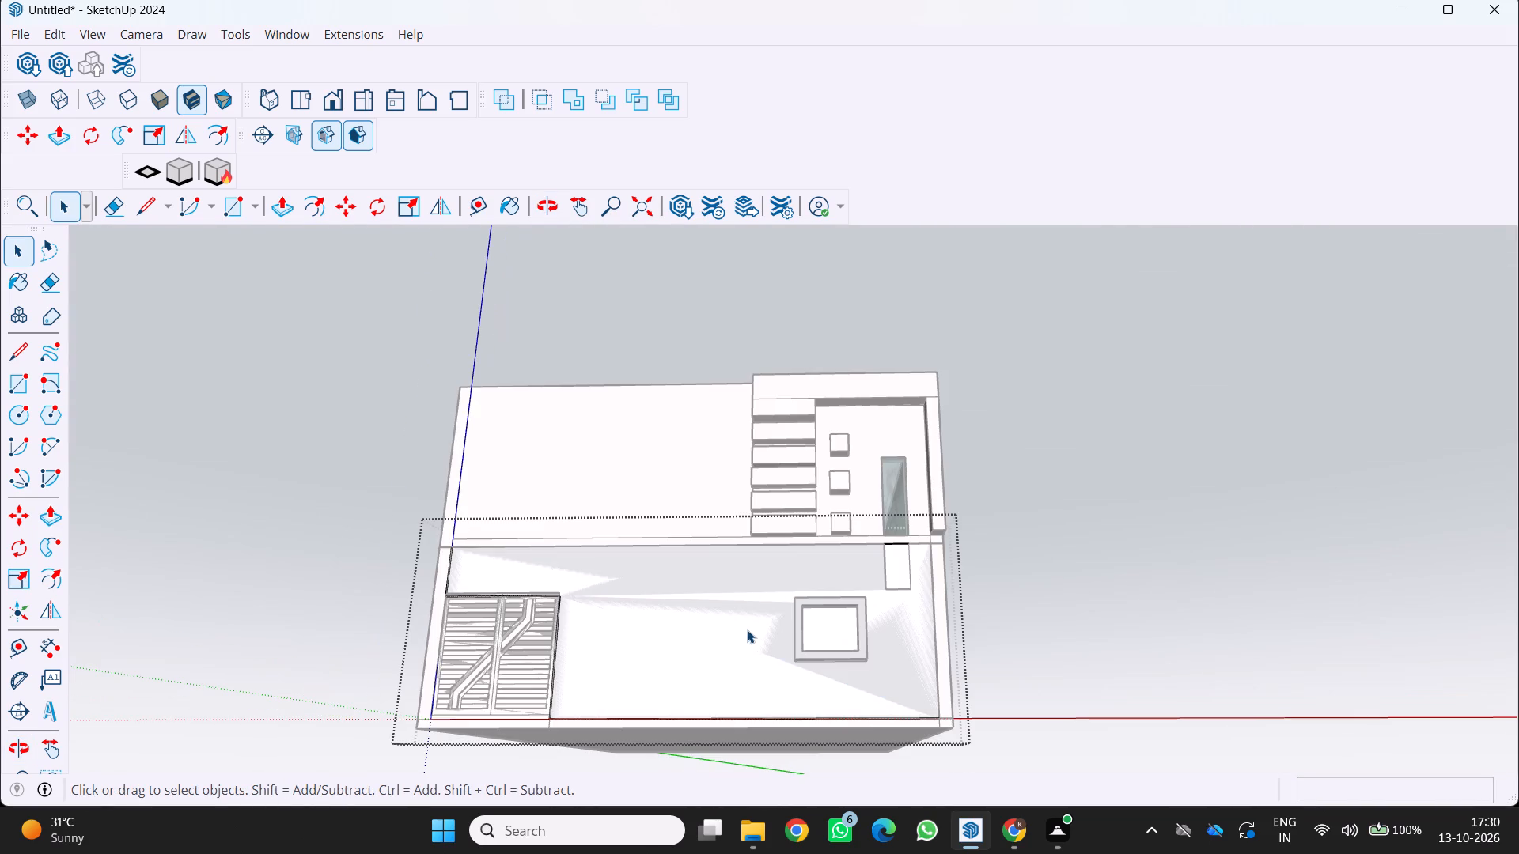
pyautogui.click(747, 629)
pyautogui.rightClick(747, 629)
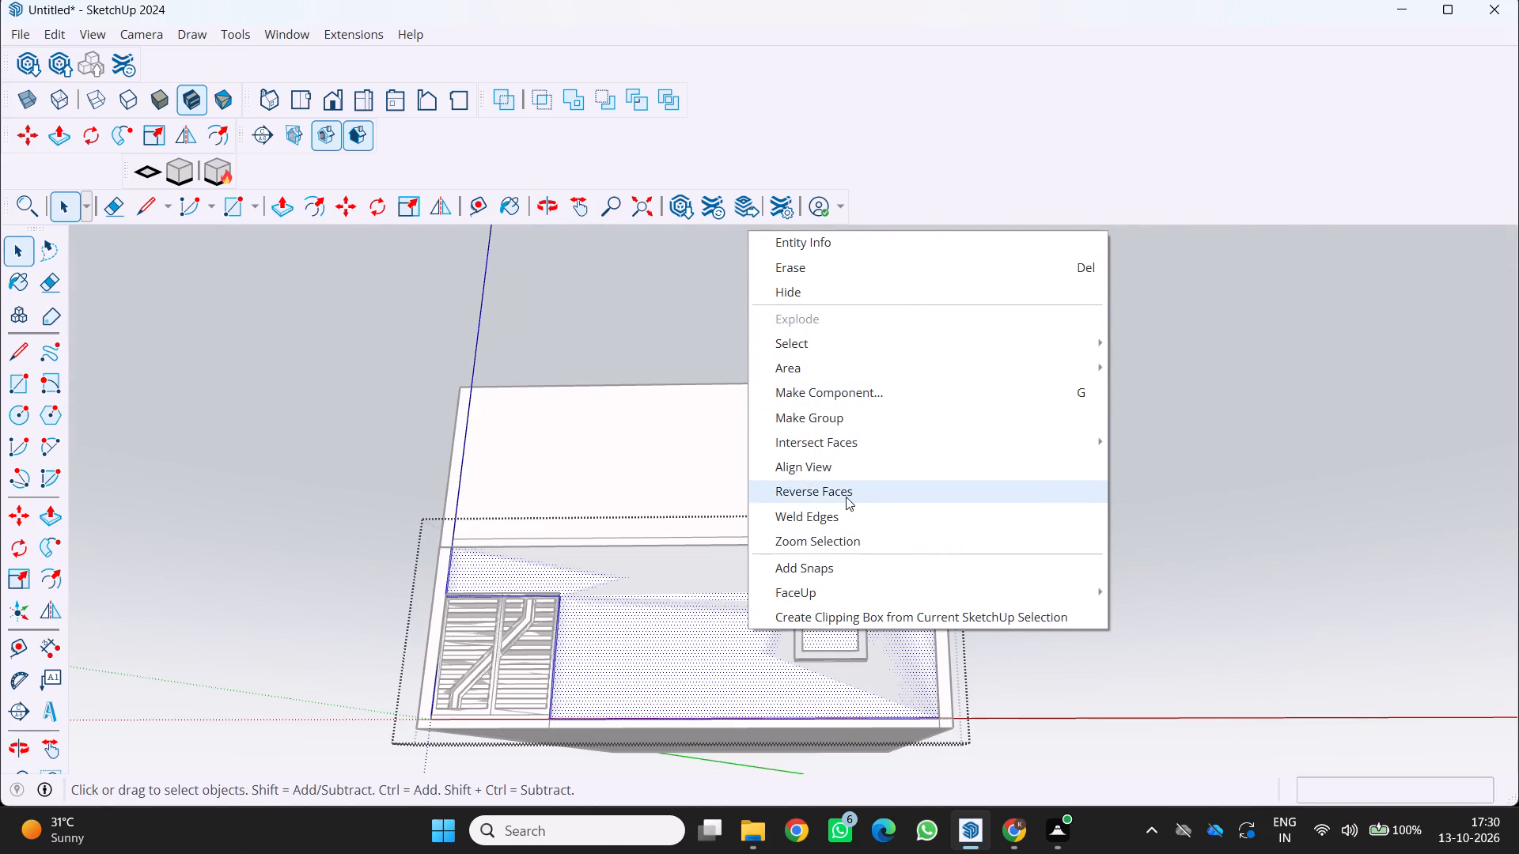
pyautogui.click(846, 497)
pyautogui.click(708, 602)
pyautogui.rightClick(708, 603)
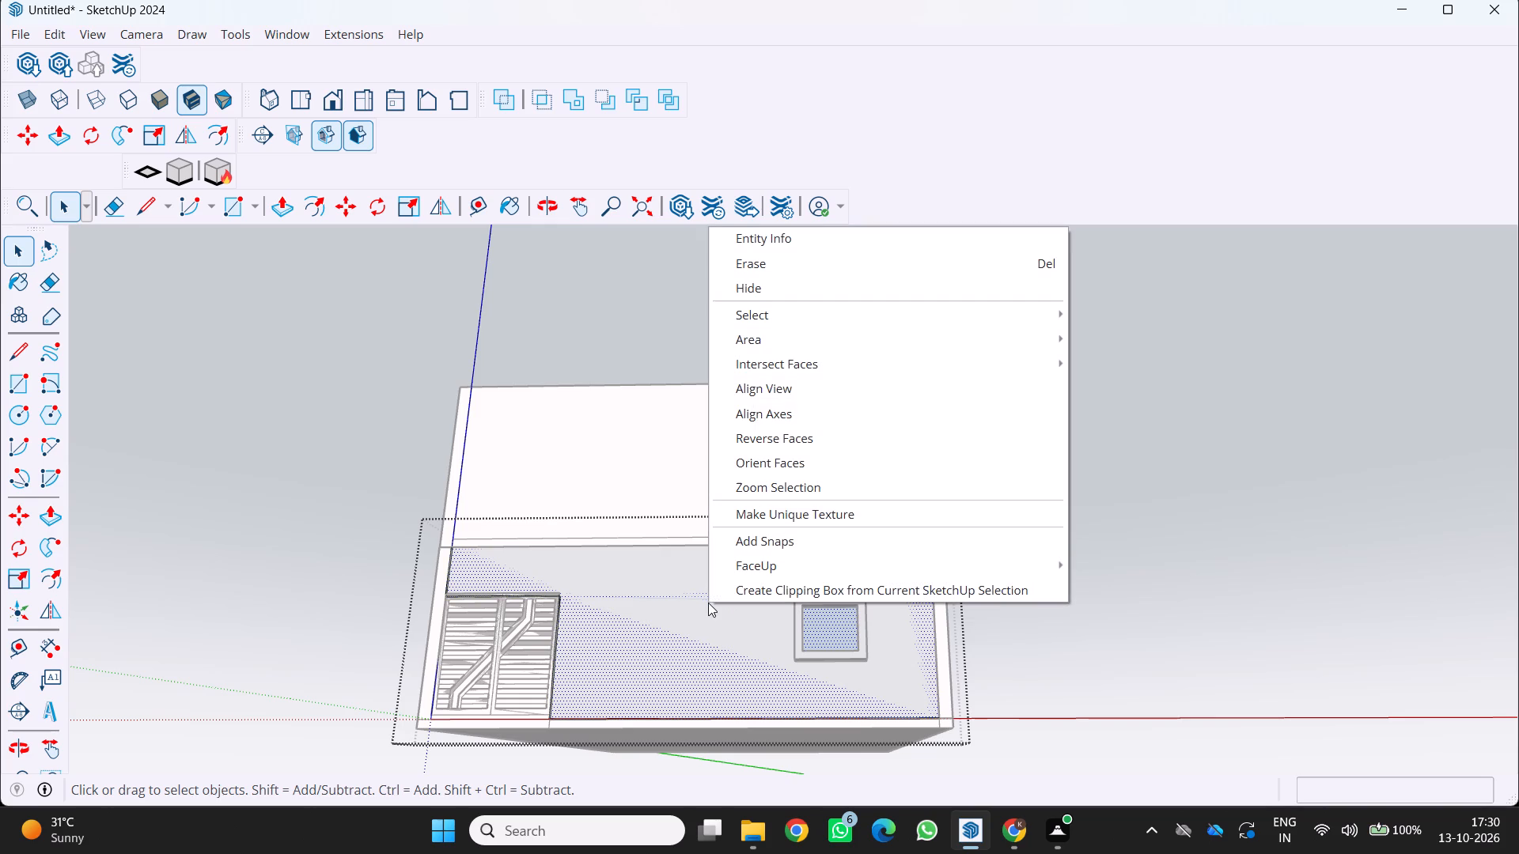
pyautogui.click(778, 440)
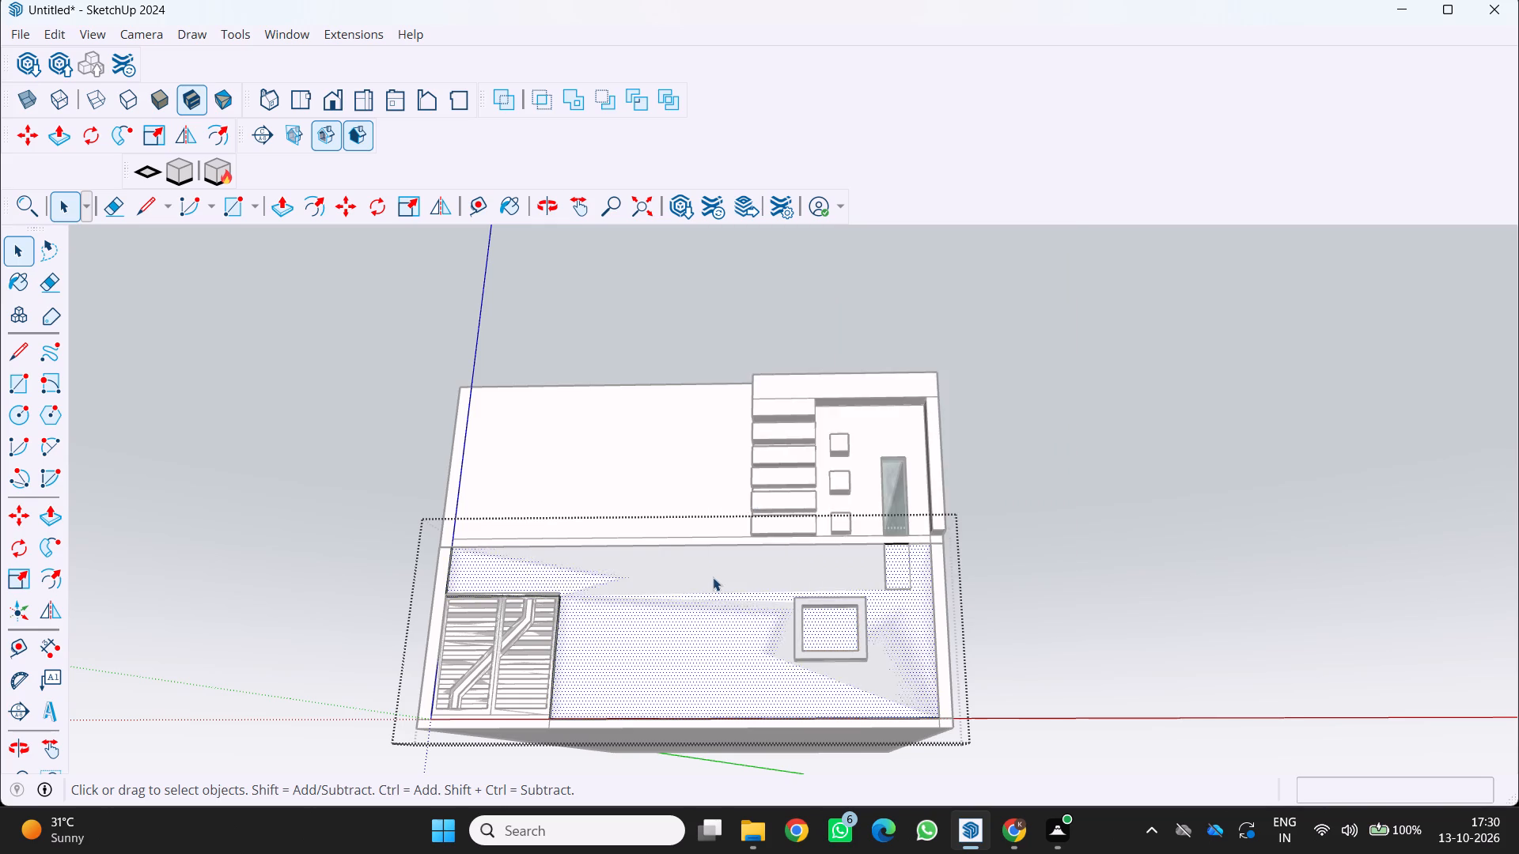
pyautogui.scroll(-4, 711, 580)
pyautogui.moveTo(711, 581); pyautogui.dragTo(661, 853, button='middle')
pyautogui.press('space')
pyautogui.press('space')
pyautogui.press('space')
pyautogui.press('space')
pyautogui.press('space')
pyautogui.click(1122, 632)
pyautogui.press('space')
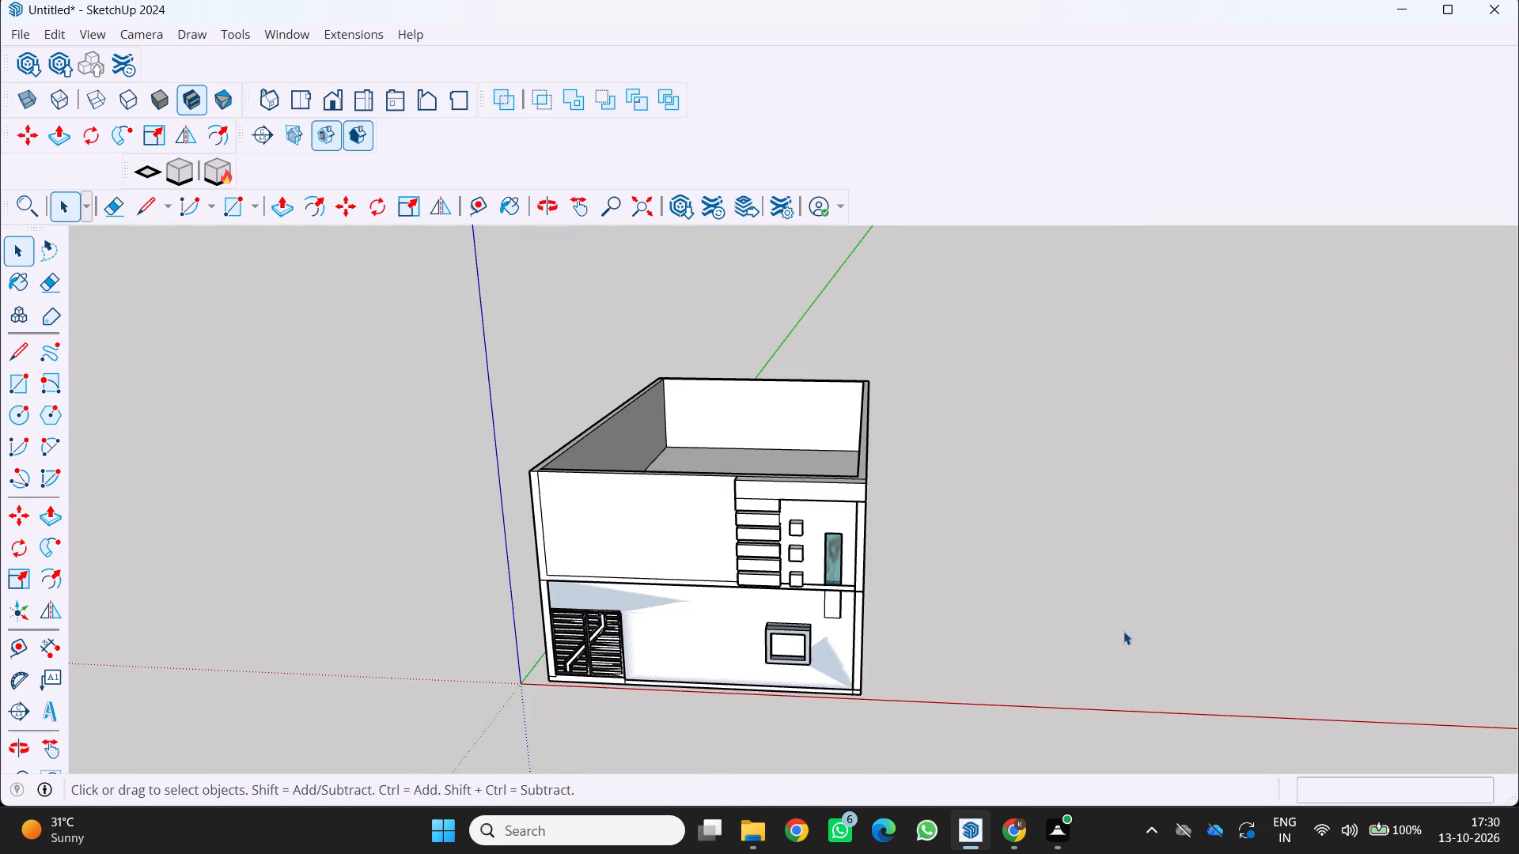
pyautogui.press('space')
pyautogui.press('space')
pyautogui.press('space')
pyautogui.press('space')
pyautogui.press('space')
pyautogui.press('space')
# Erase the three leftover lines of the narrow rectangle on the ground-floor wall below the teal patterned panel.
pyautogui.scroll(4, 789, 648)
pyautogui.moveTo(831, 675); pyautogui.dragTo(893, 579, button='middle')
pyautogui.scroll(1, 831, 675)
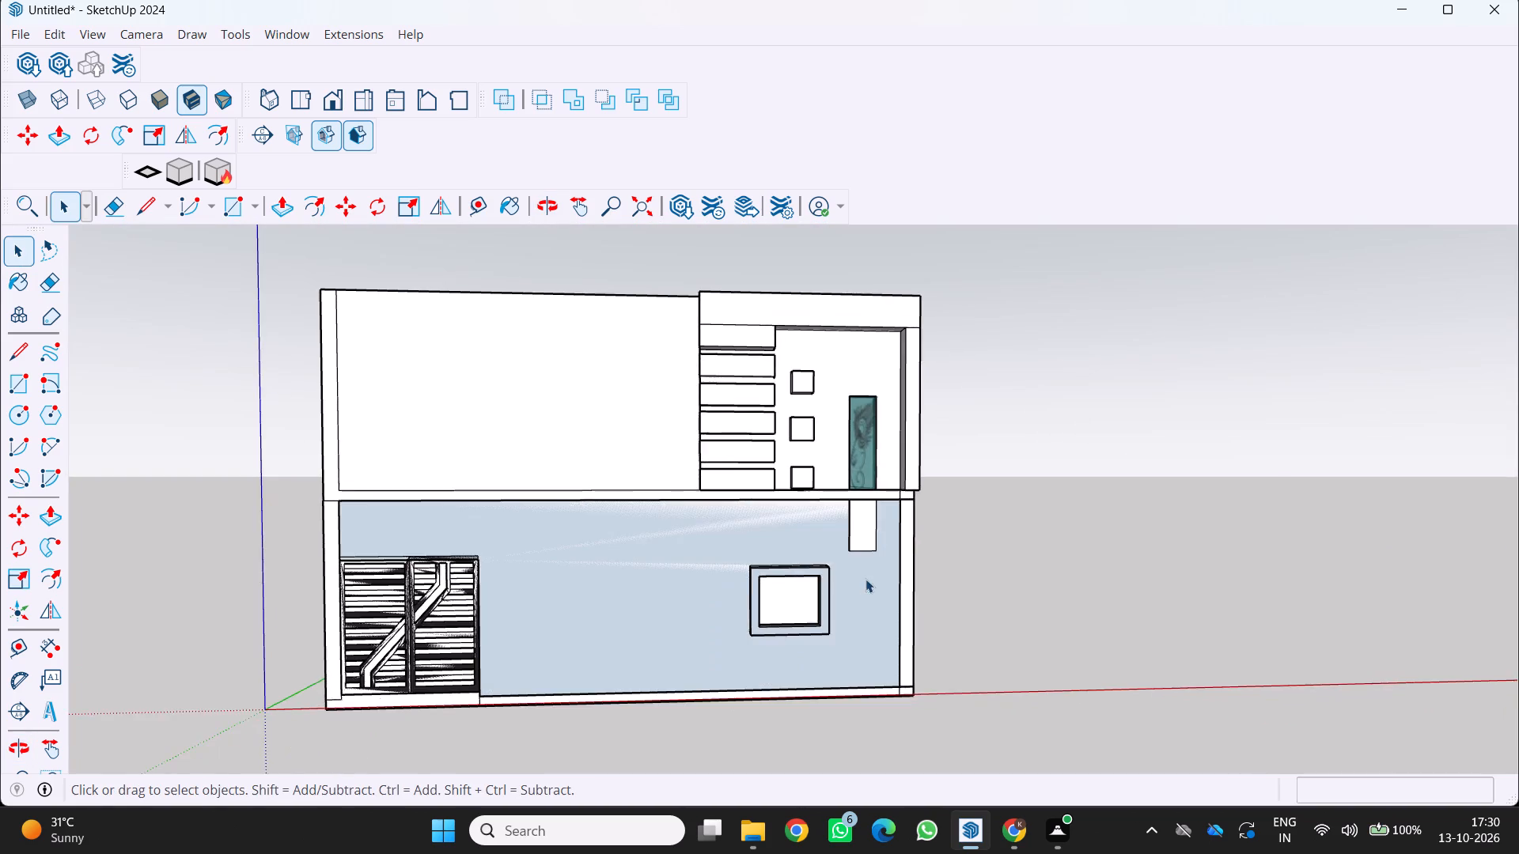
pyautogui.scroll(2, 862, 579)
pyautogui.moveTo(866, 593); pyautogui.dragTo(761, 580, button='middle')
pyautogui.scroll(8, 862, 520)
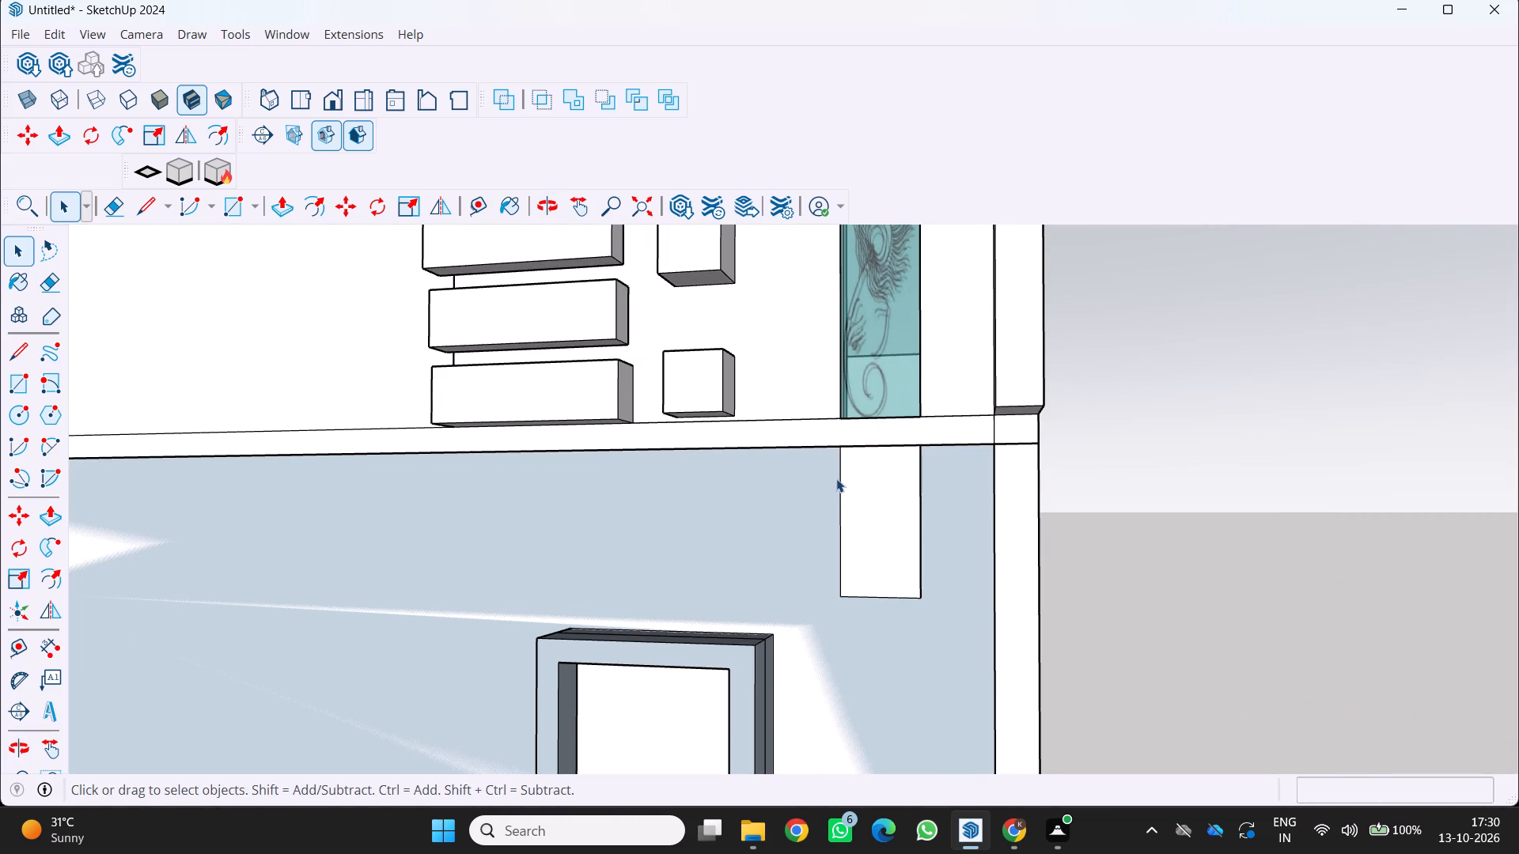
pyautogui.click(55, 274)
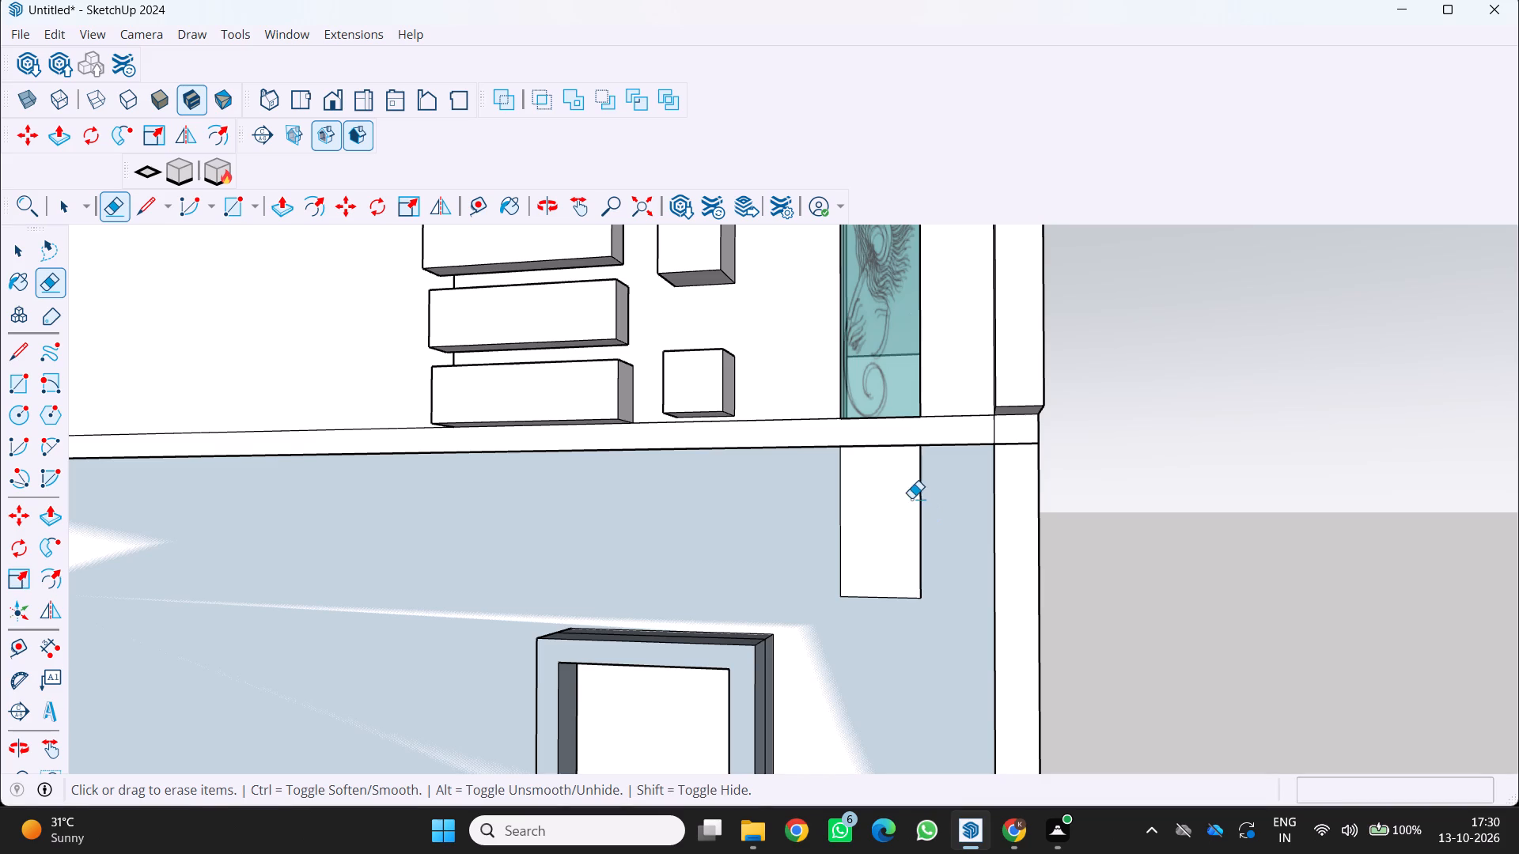
pyautogui.click(920, 505)
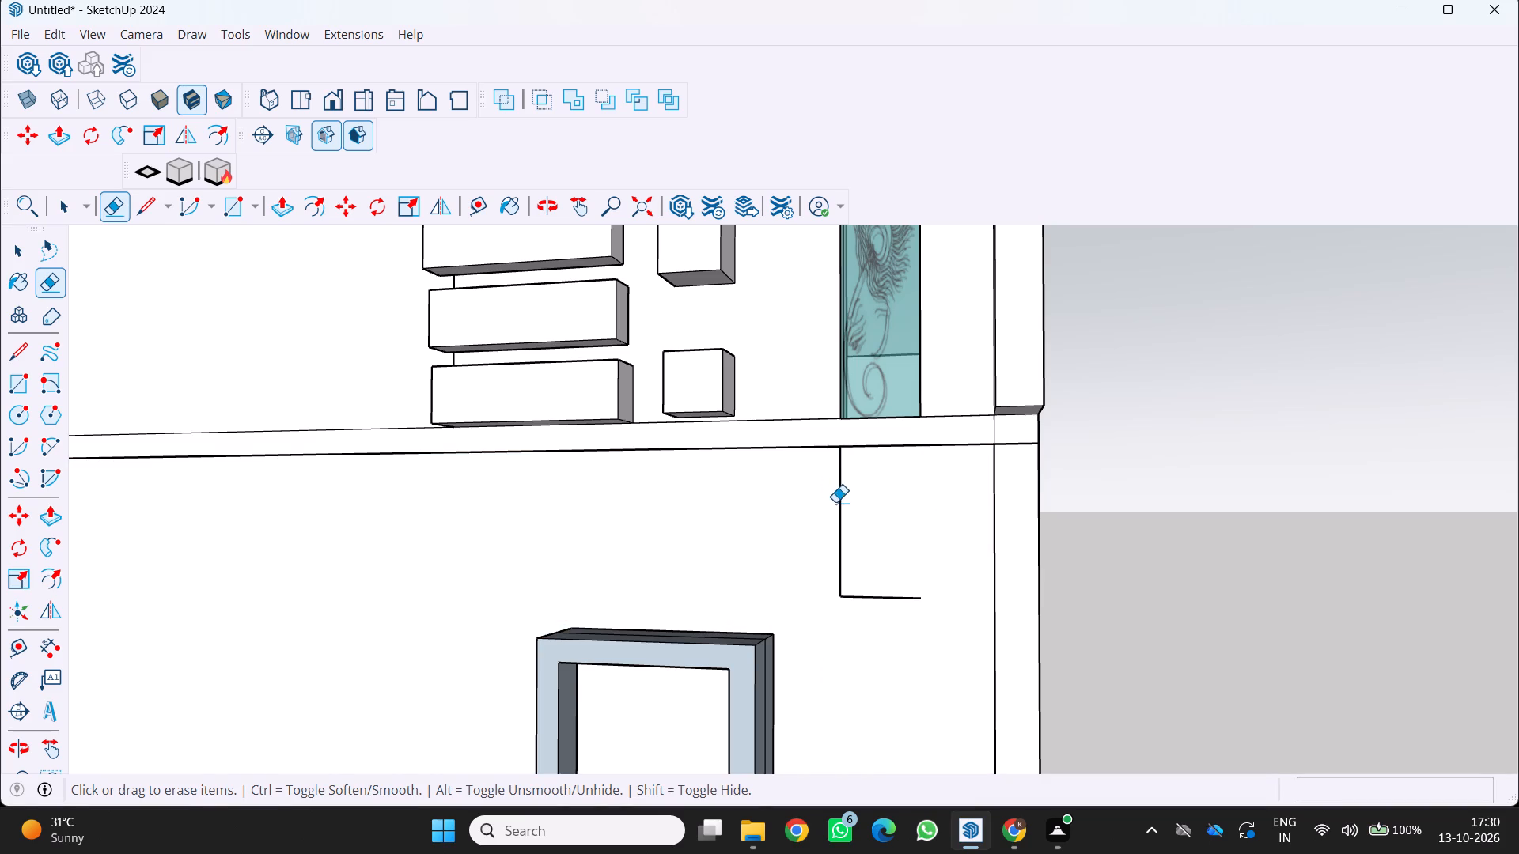
pyautogui.click(841, 506)
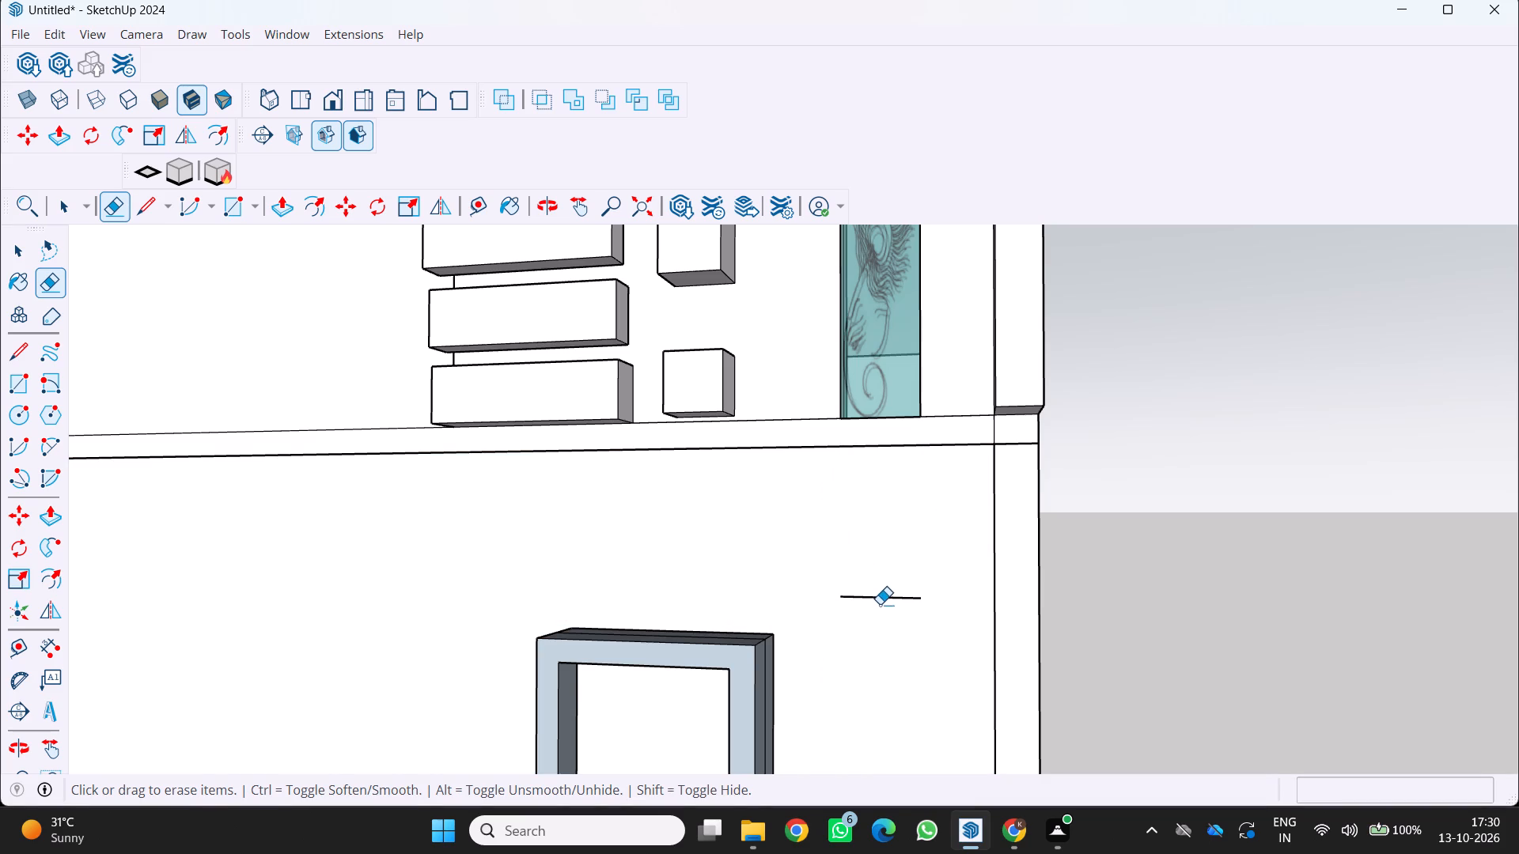
pyautogui.click(888, 598)
# Push the ground-floor window frame's front face back toward the wall about 1 1/4".
pyautogui.scroll(-2, 722, 640)
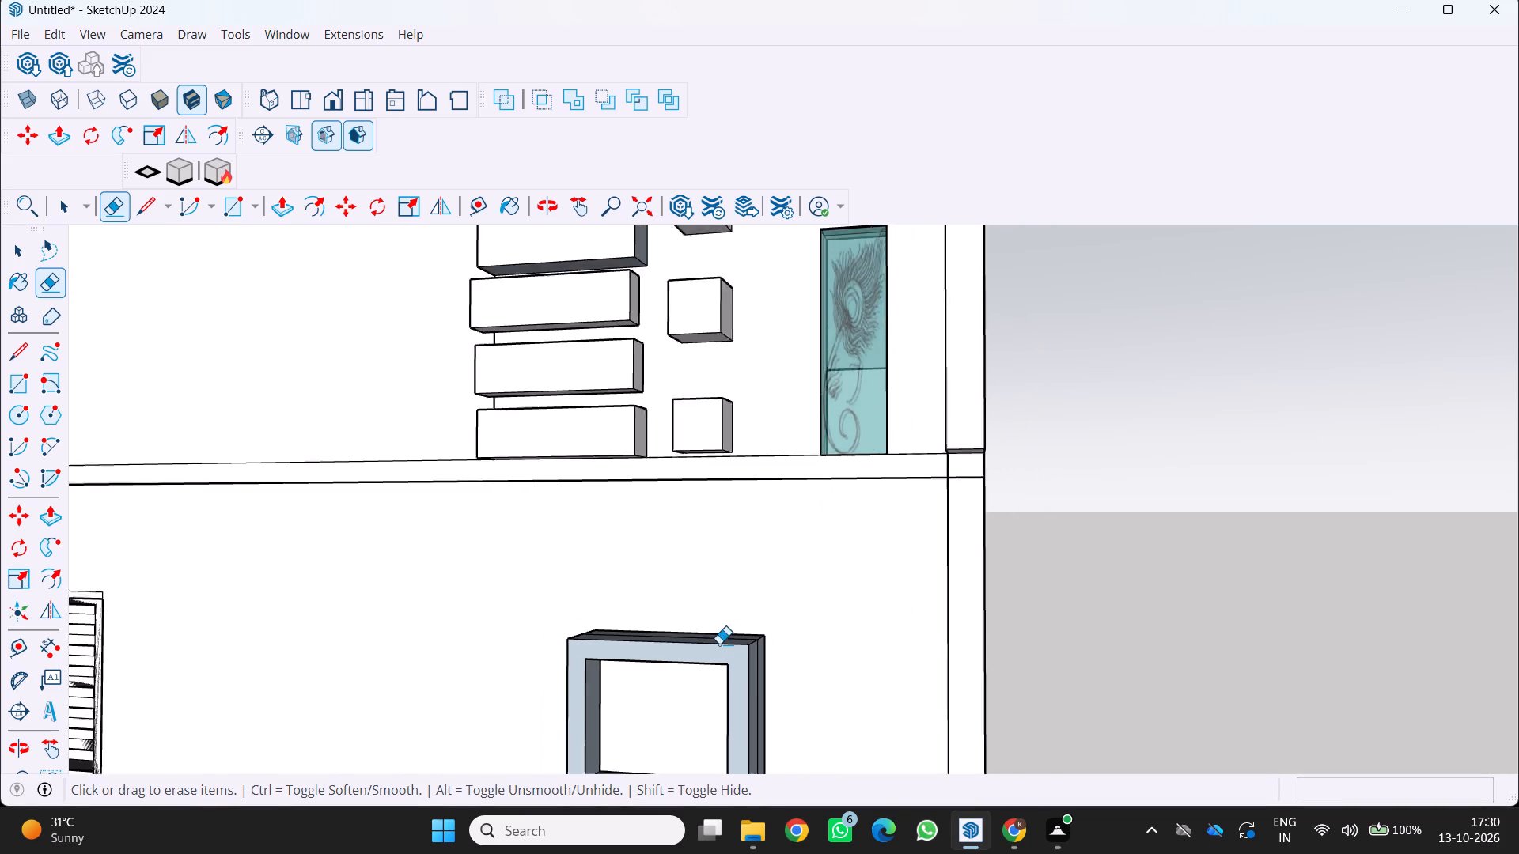
pyautogui.scroll(-1, 719, 644)
pyautogui.moveTo(736, 649); pyautogui.dragTo(875, 715, button='middle')
pyautogui.scroll(-3, 877, 714)
pyautogui.scroll(4, 767, 691)
pyautogui.moveTo(757, 689); pyautogui.dragTo(597, 580, button='middle')
pyautogui.scroll(1, 757, 689)
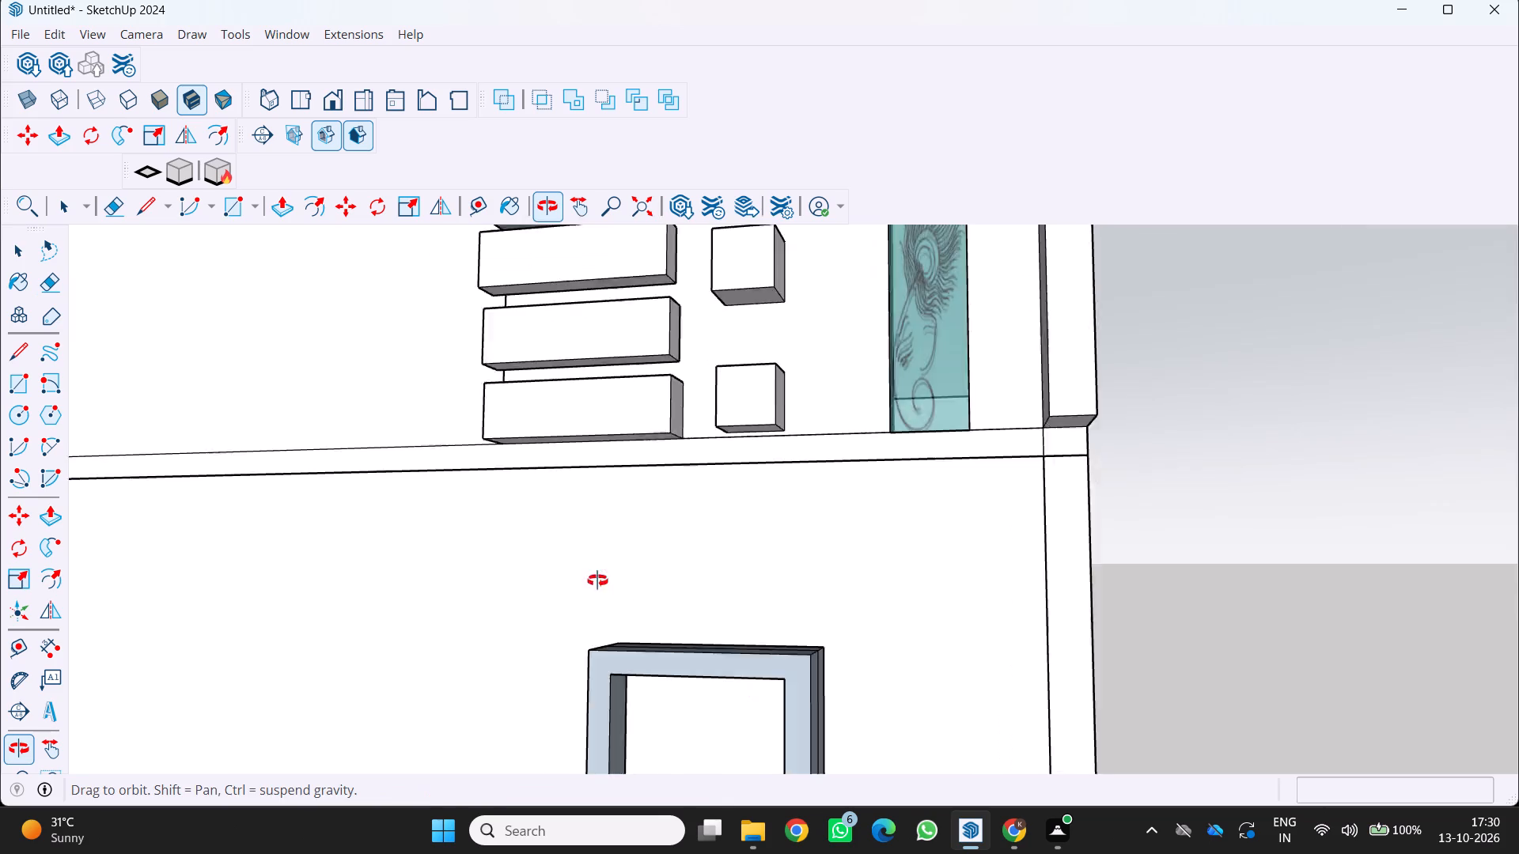
pyautogui.moveTo(597, 580); pyautogui.dragTo(517, 527, button='middle')
pyautogui.scroll(-5, 502, 528)
pyautogui.scroll(3, 636, 632)
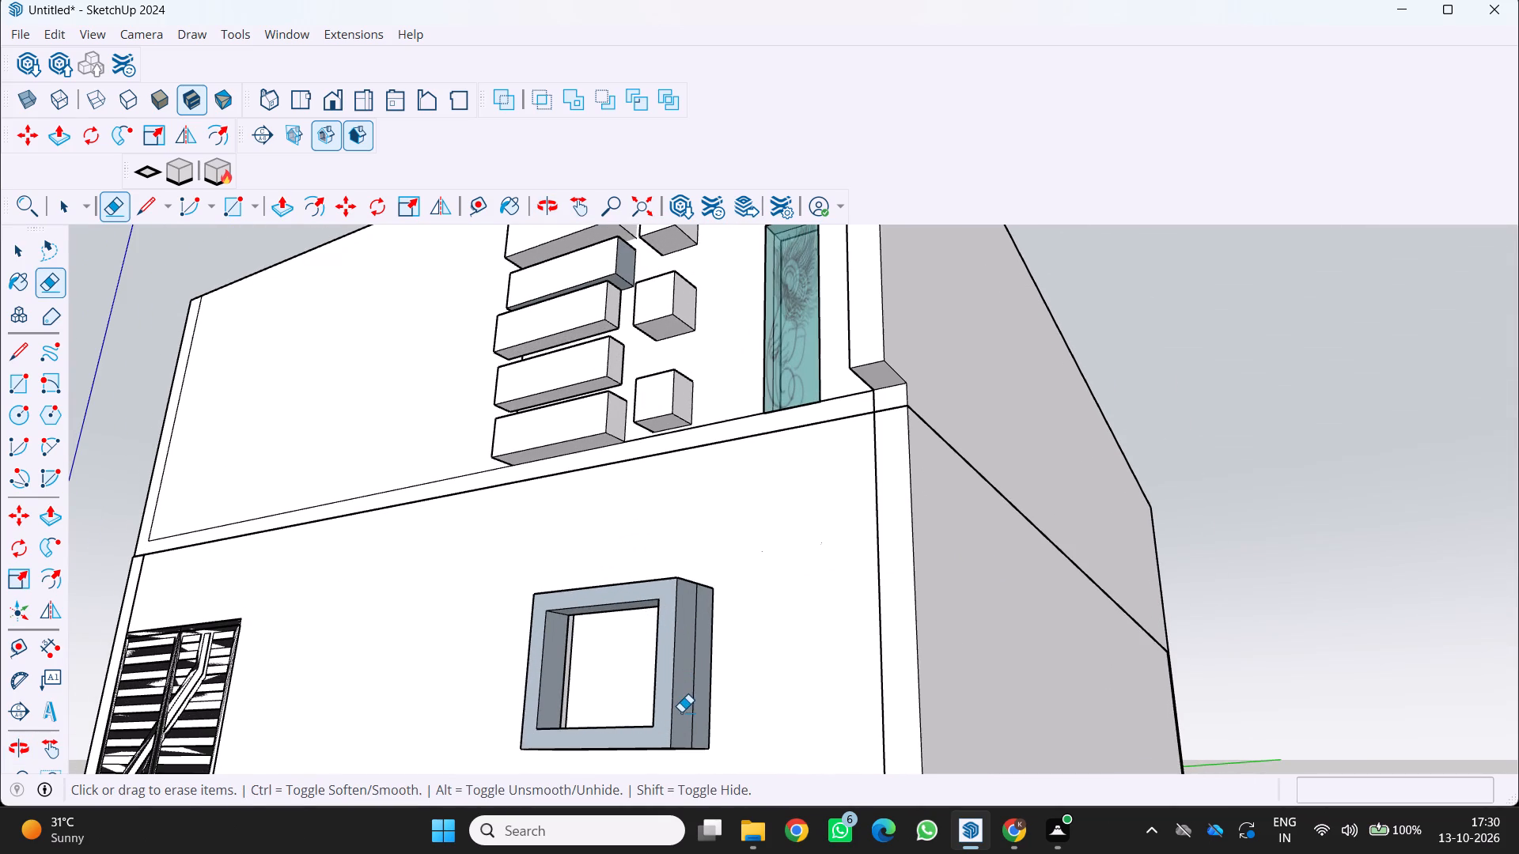
pyautogui.press('p')
pyautogui.click(669, 657)
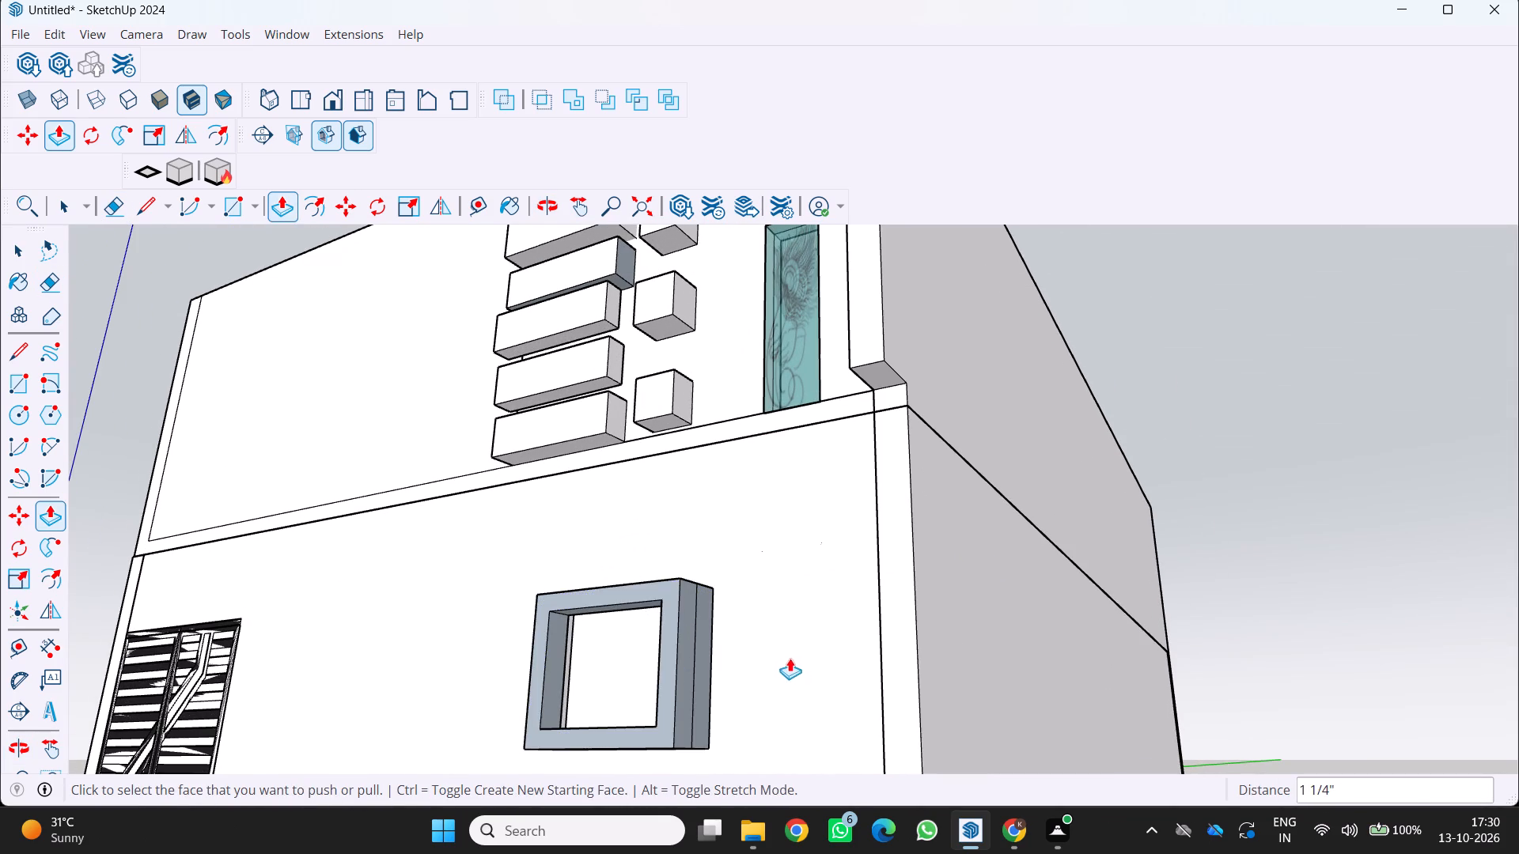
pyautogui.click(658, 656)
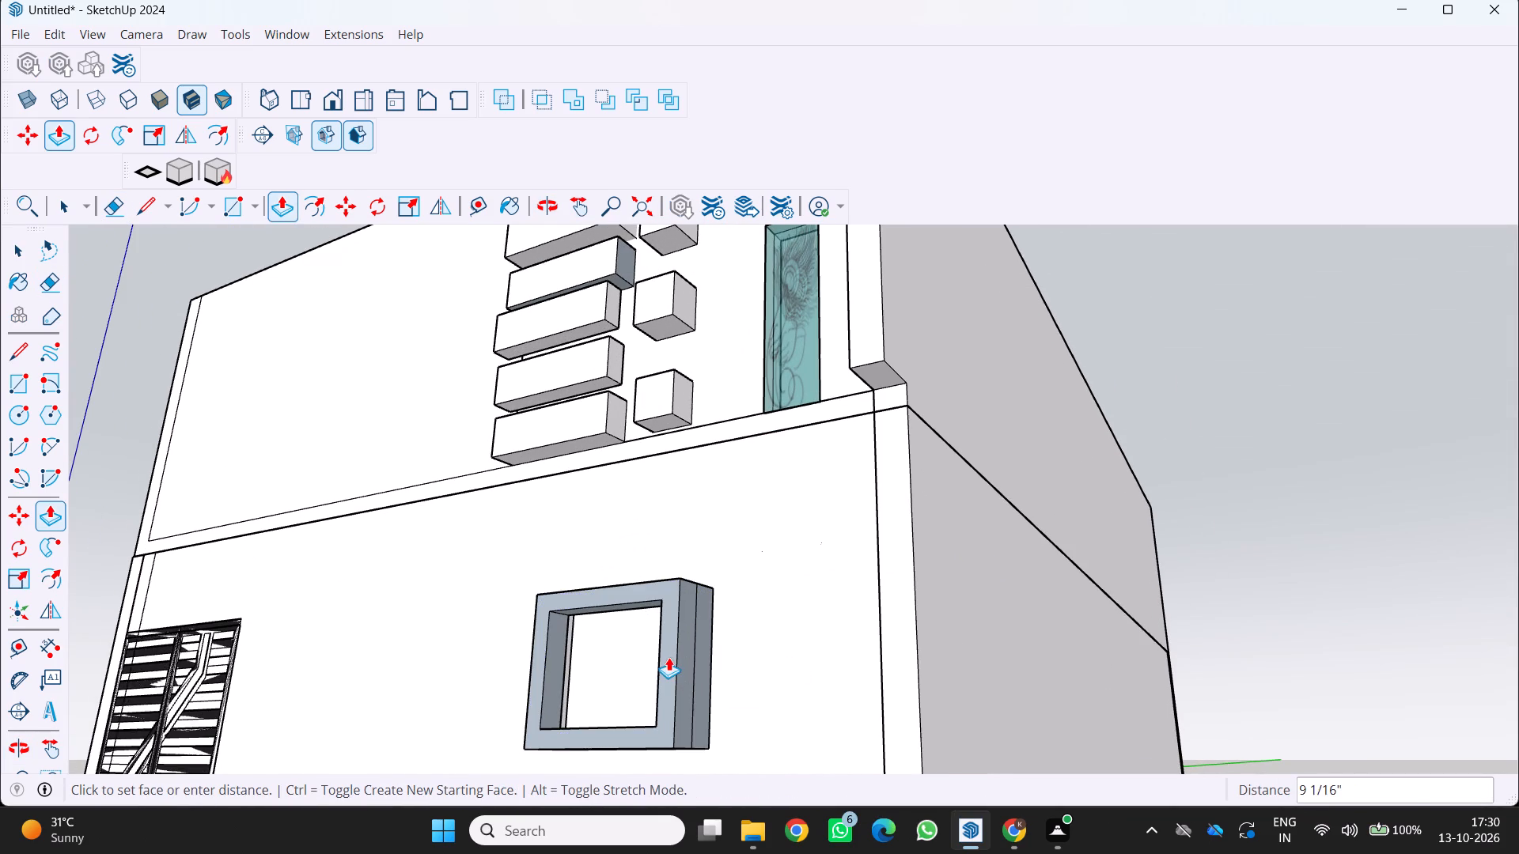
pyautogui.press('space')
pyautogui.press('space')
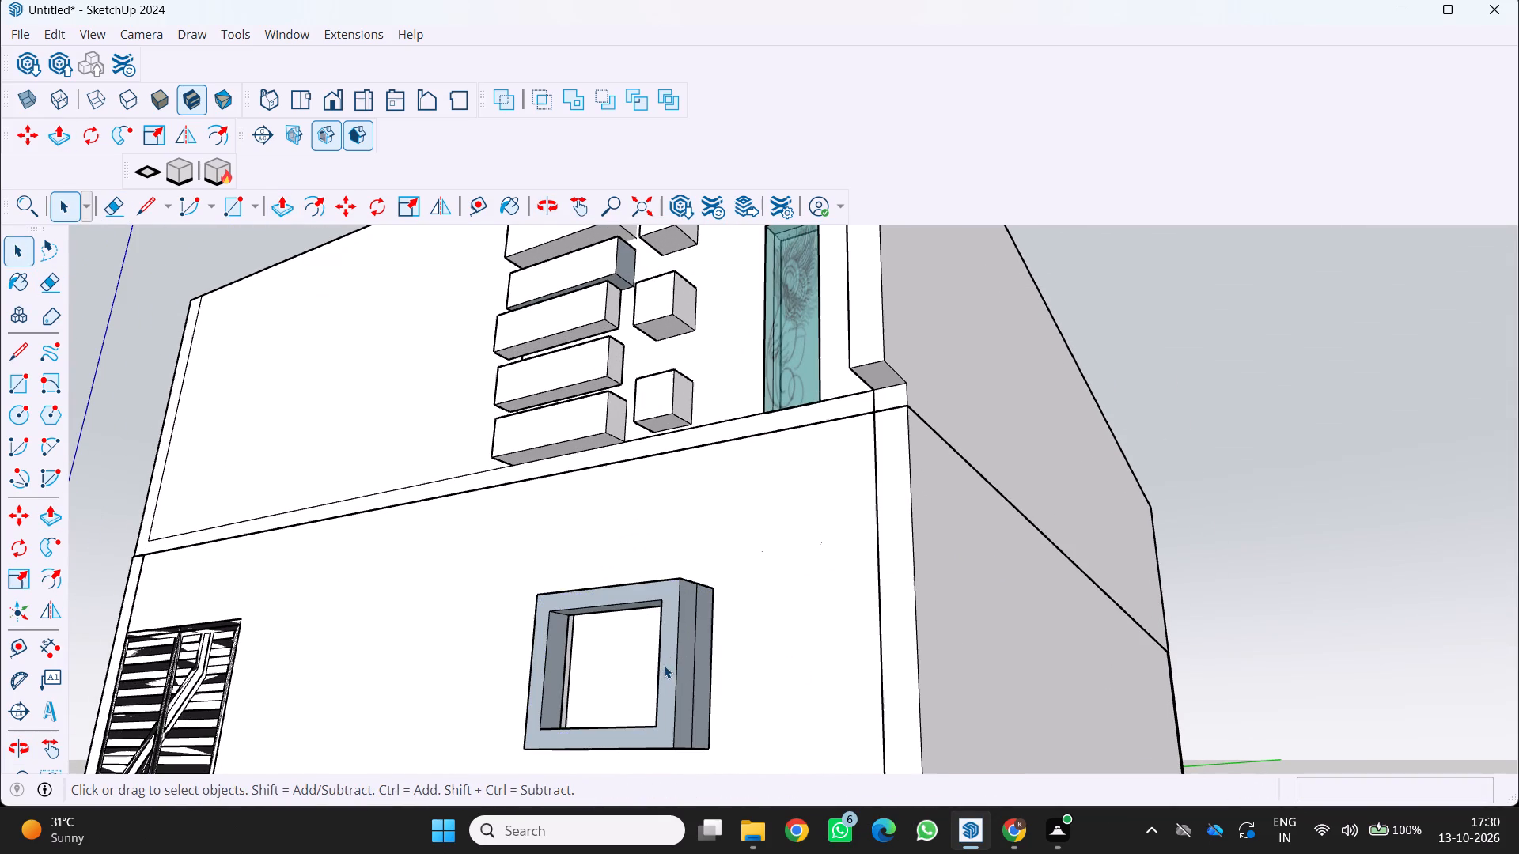
# Push the ground-floor window frame's front face back toward the wall about 7 1/2" more.
pyautogui.press('p')
pyautogui.click(666, 664)
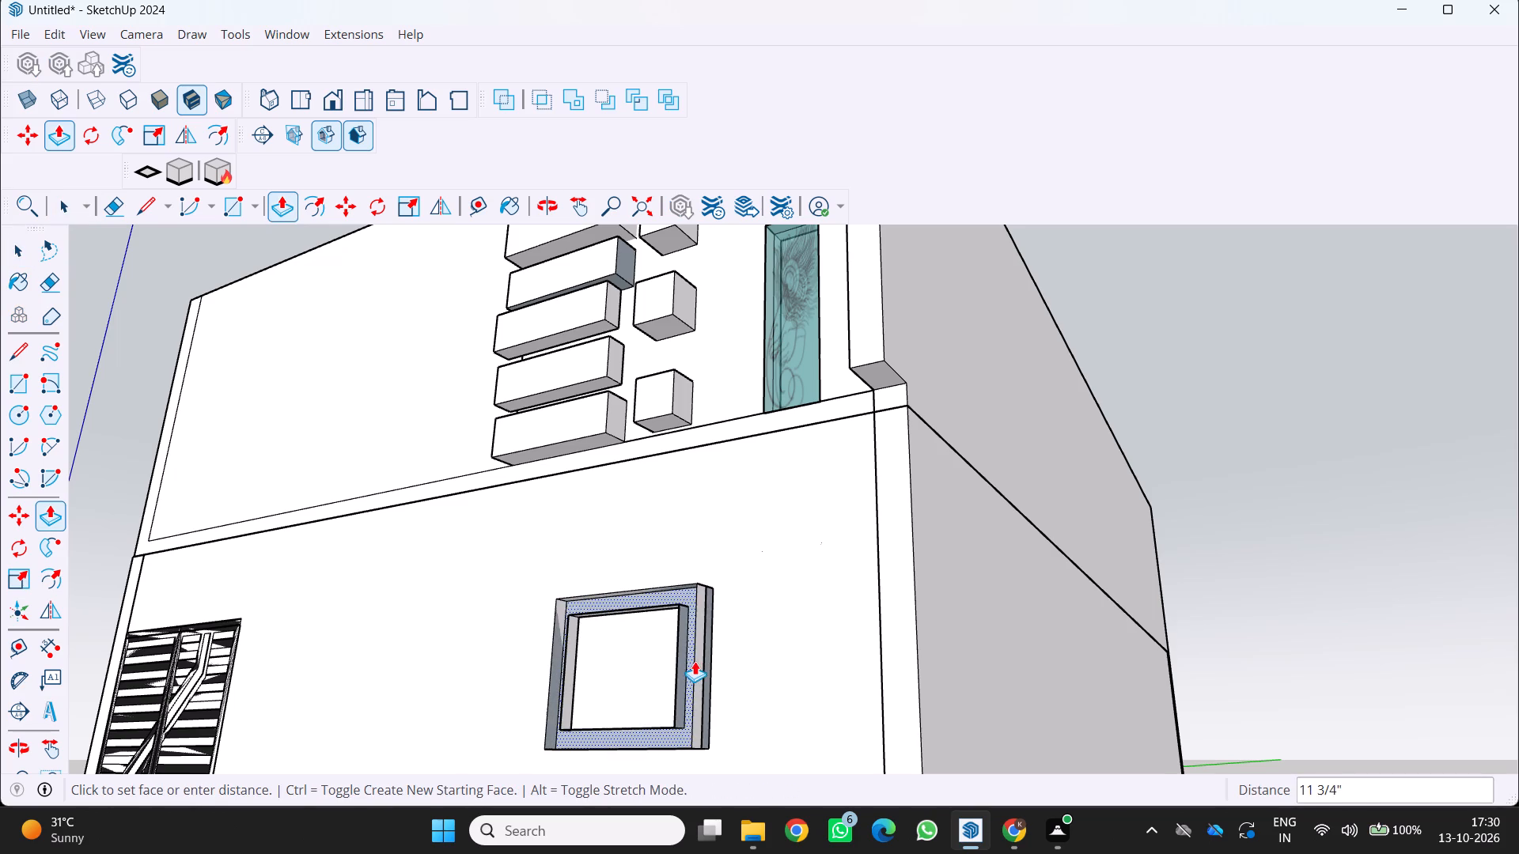
pyautogui.click(699, 653)
pyautogui.scroll(-2, 619, 678)
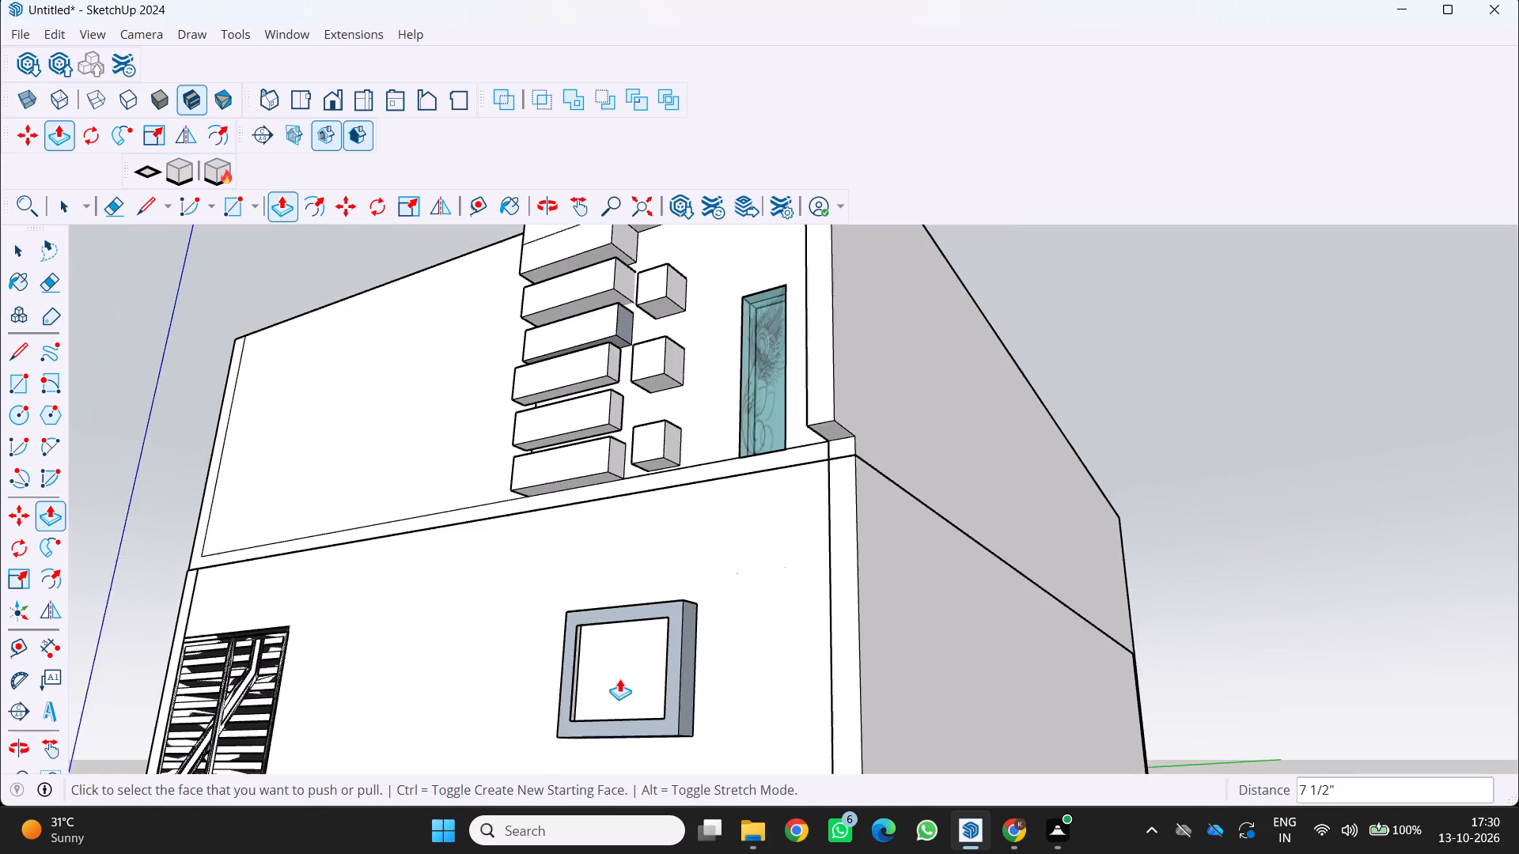
# Reverse the blue-grey front face of the ground-floor window frame.
pyautogui.moveTo(619, 678); pyautogui.dragTo(767, 735, button='middle')
pyautogui.scroll(-1, 754, 735)
pyautogui.press('space')
pyautogui.scroll(2, 756, 705)
pyautogui.press('p')
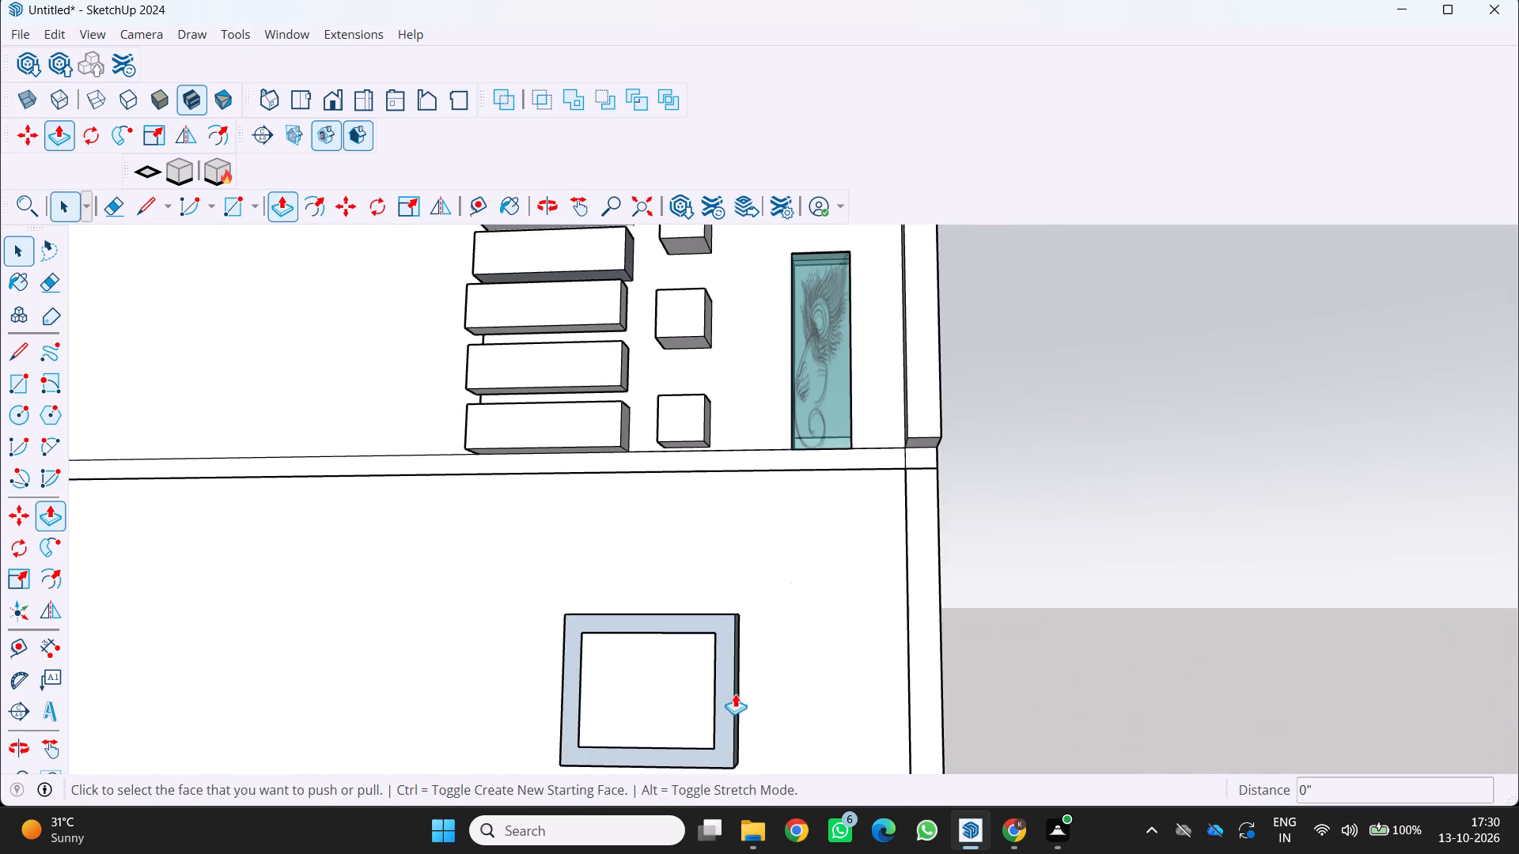
pyautogui.scroll(4, 728, 696)
pyautogui.press('space')
pyautogui.click(729, 688)
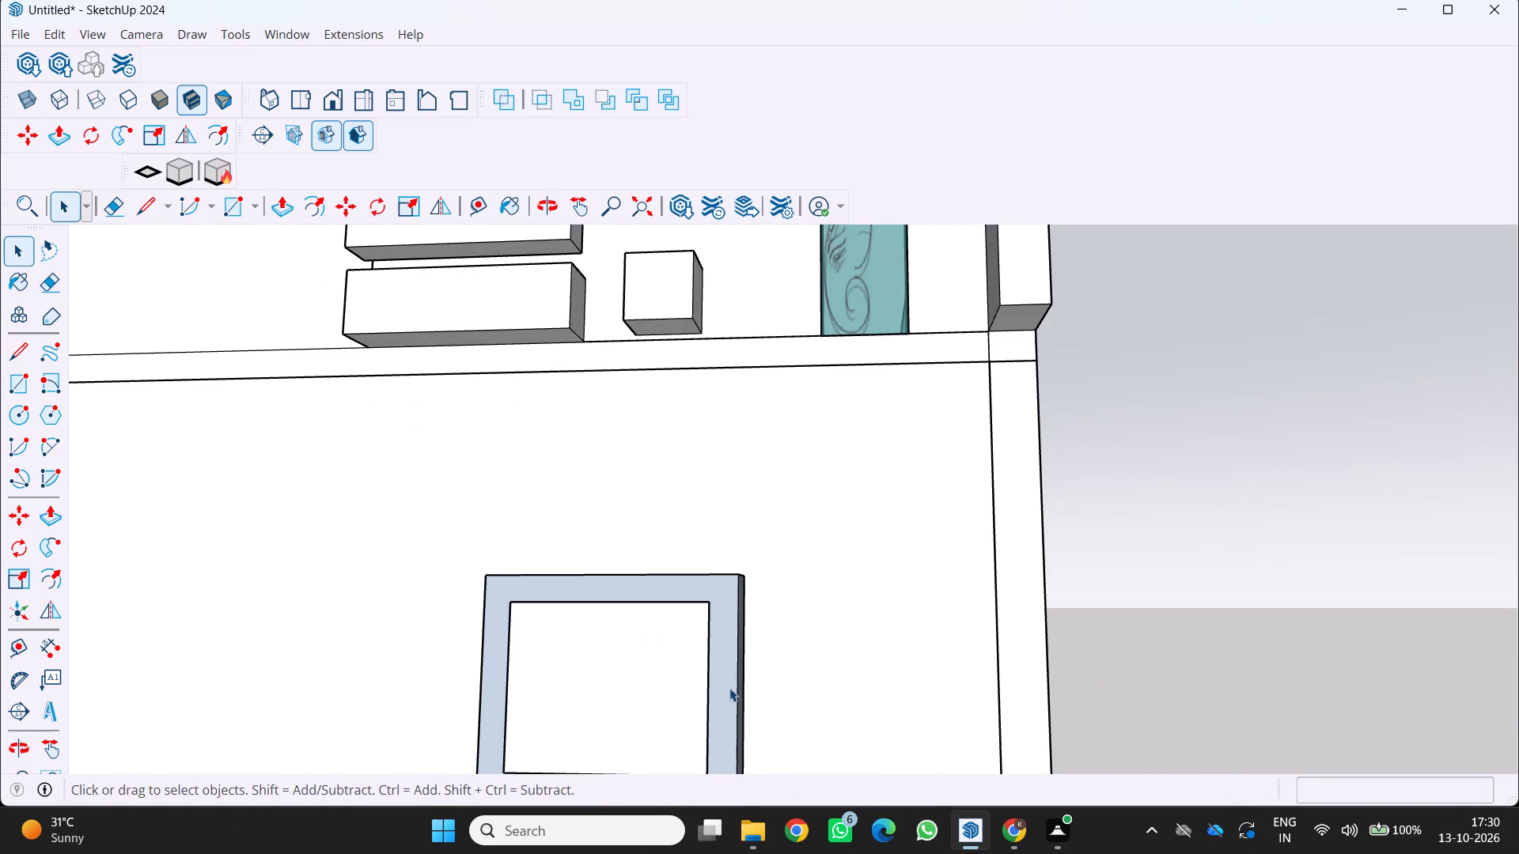
pyautogui.rightClick(729, 688)
pyautogui.click(792, 555)
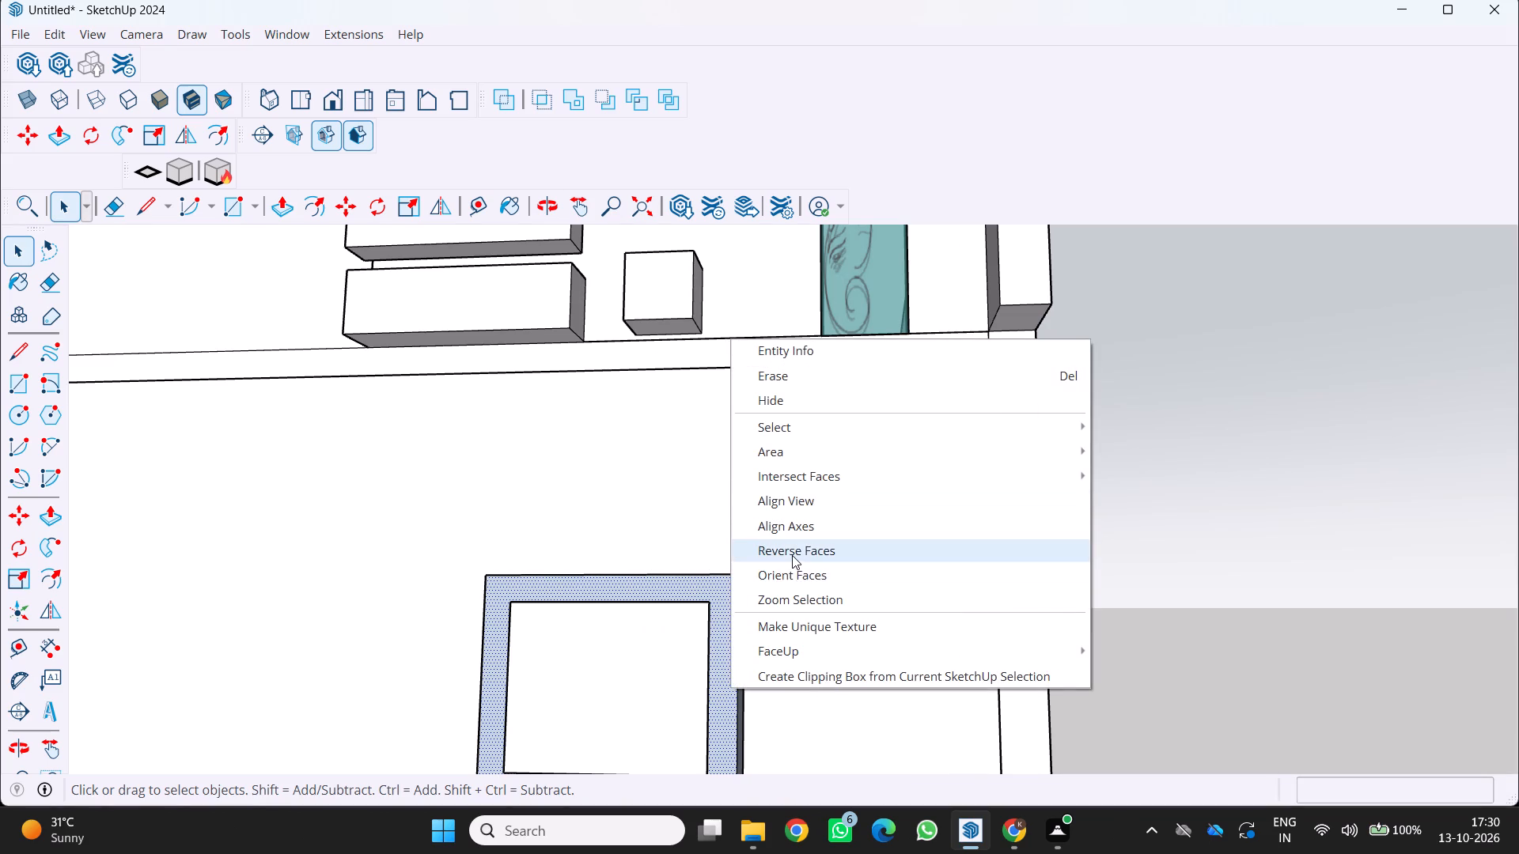
# Examine the ground-floor window frame and the surrounding front wall from several angles.
pyautogui.scroll(-6, 763, 580)
pyautogui.moveTo(729, 603); pyautogui.dragTo(844, 697, button='middle')
pyautogui.scroll(-2, 844, 697)
pyautogui.scroll(3, 750, 663)
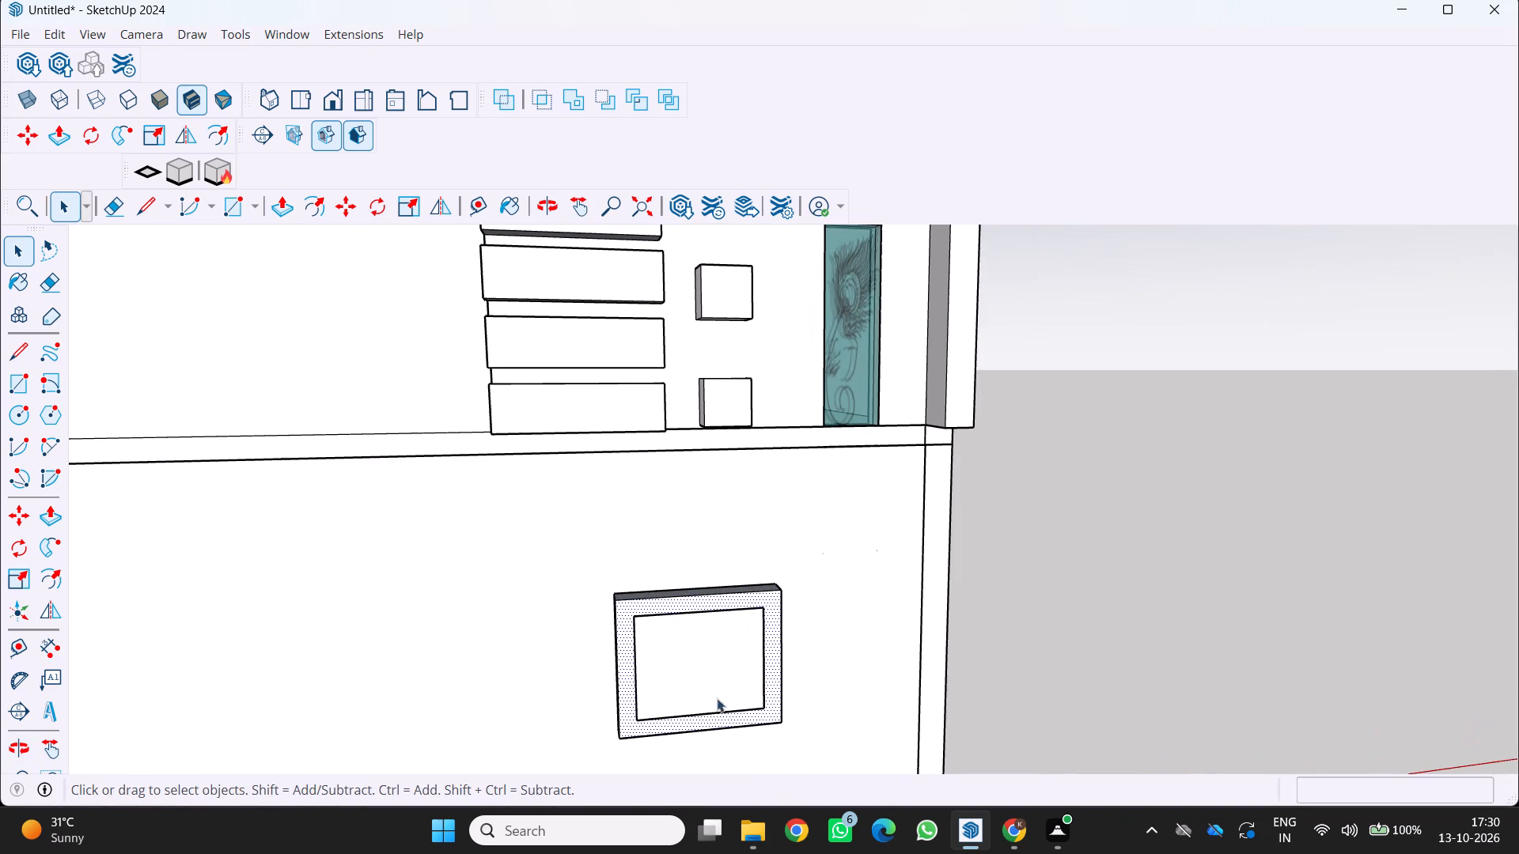
pyautogui.press('p')
pyautogui.moveTo(687, 669); pyautogui.dragTo(686, 669, button='middle')
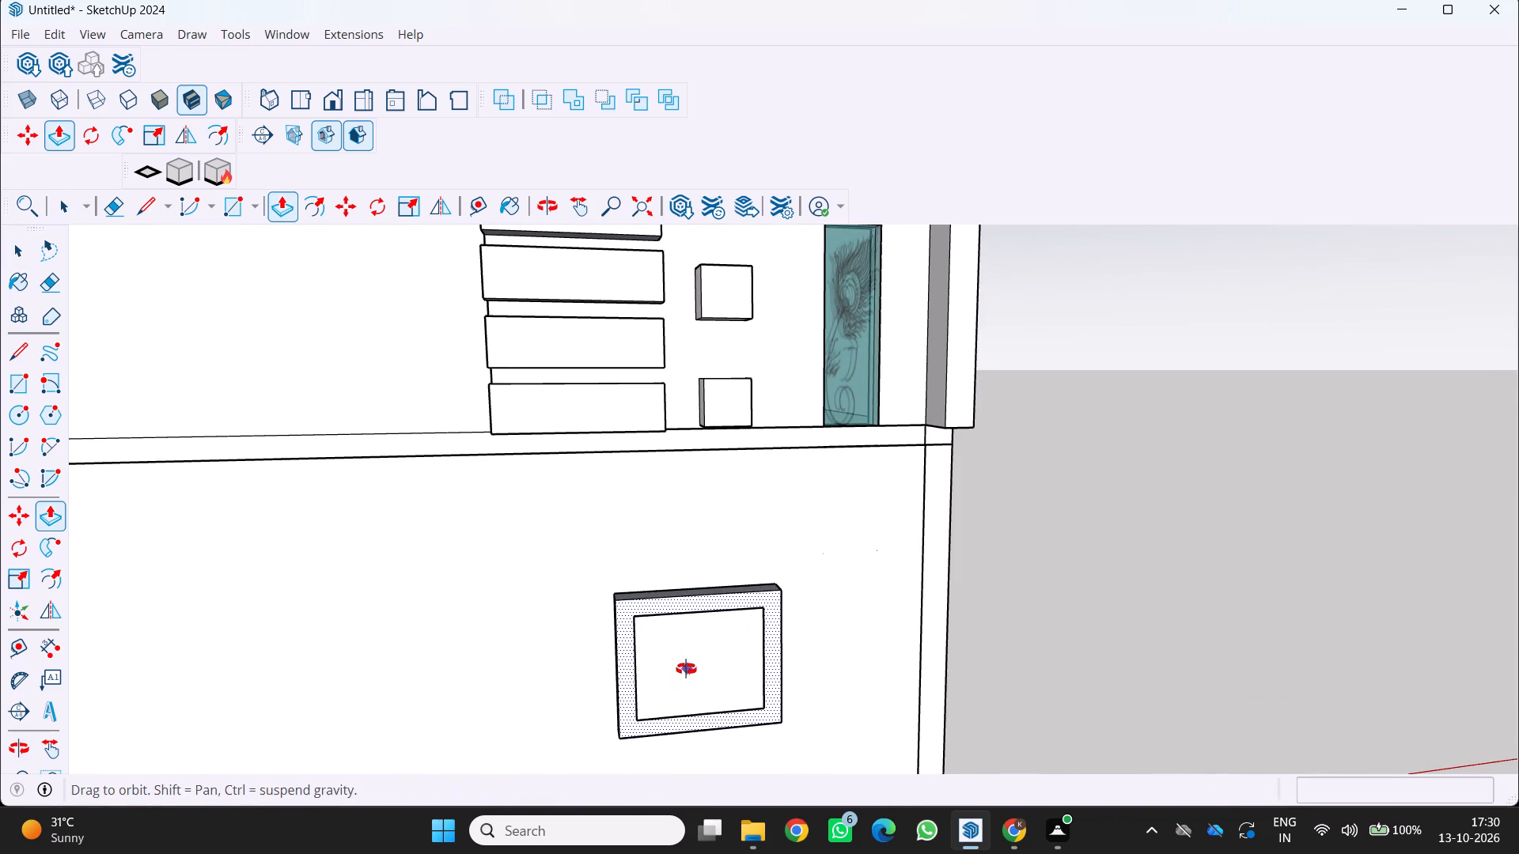
pyautogui.moveTo(686, 669); pyautogui.dragTo(522, 573, button='middle')
pyautogui.scroll(-6, 514, 579)
pyautogui.moveTo(562, 618); pyautogui.dragTo(685, 665, button='middle')
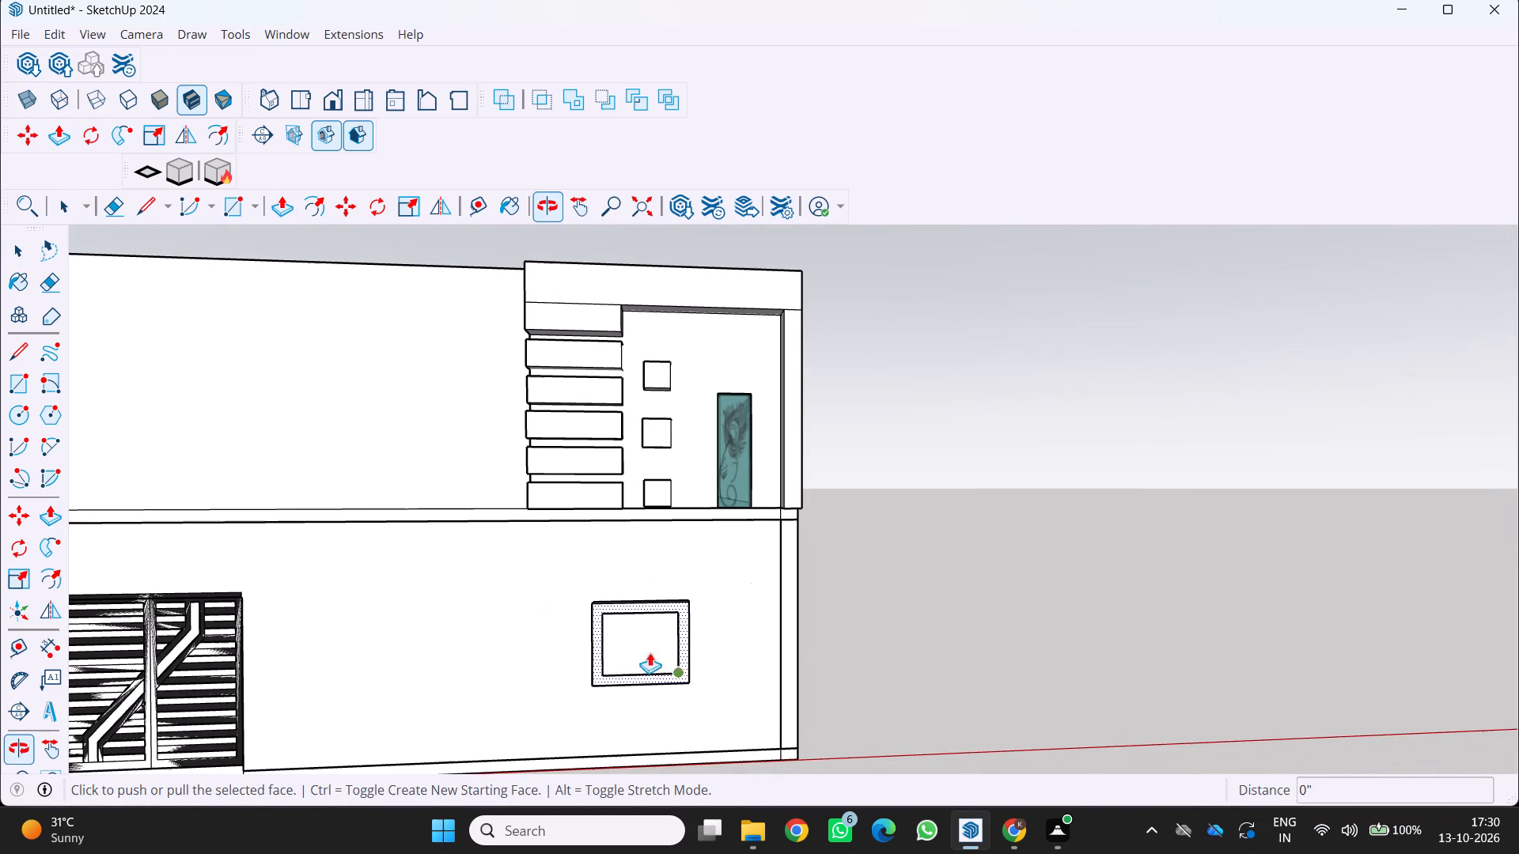
pyautogui.scroll(1, 570, 656)
pyautogui.scroll(2, 649, 659)
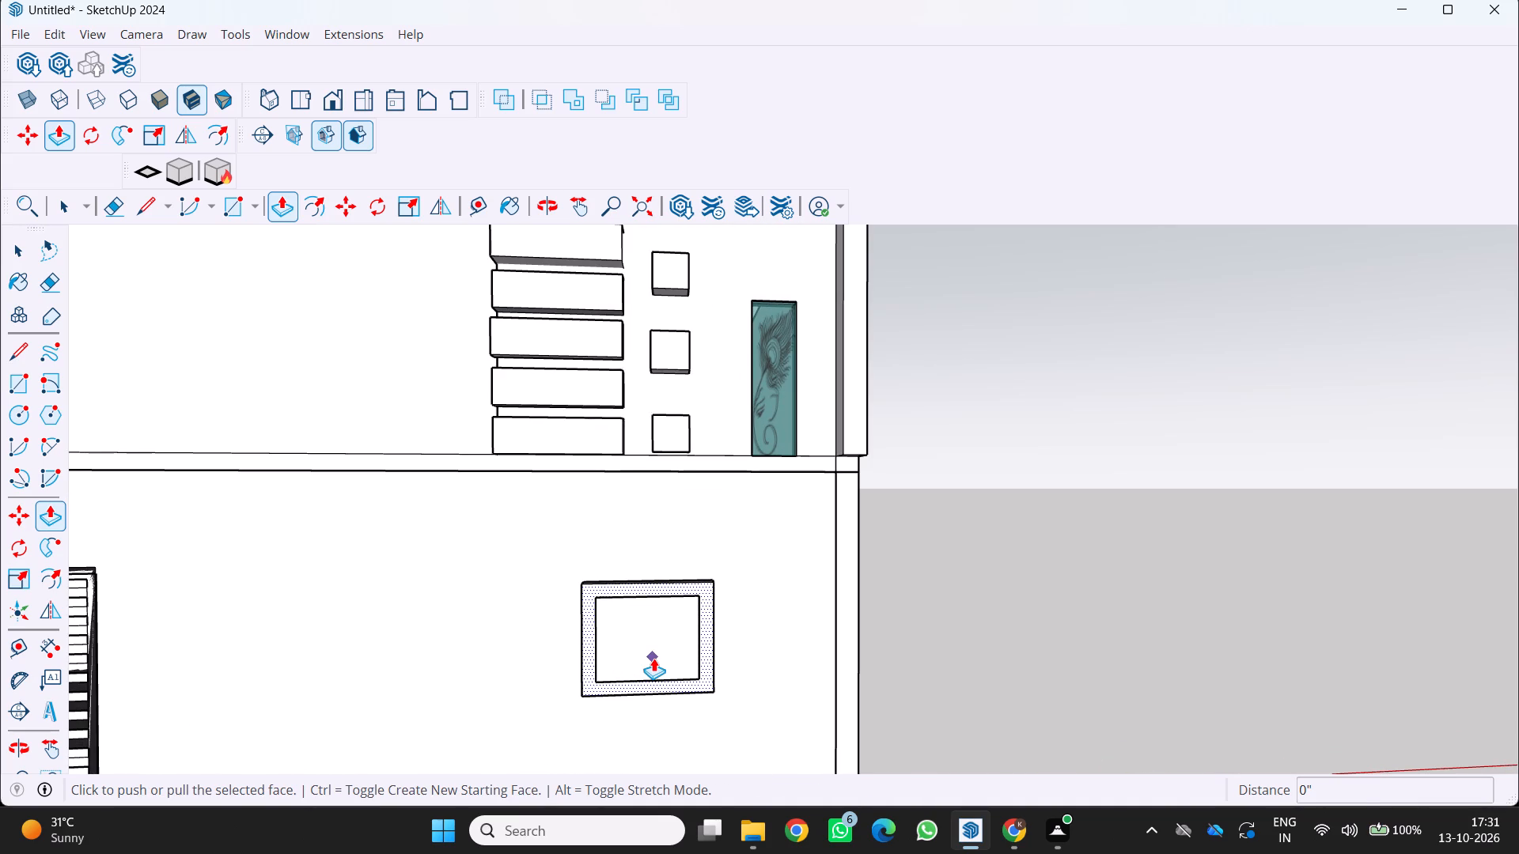
pyautogui.scroll(-2, 653, 658)
pyautogui.scroll(1, 779, 622)
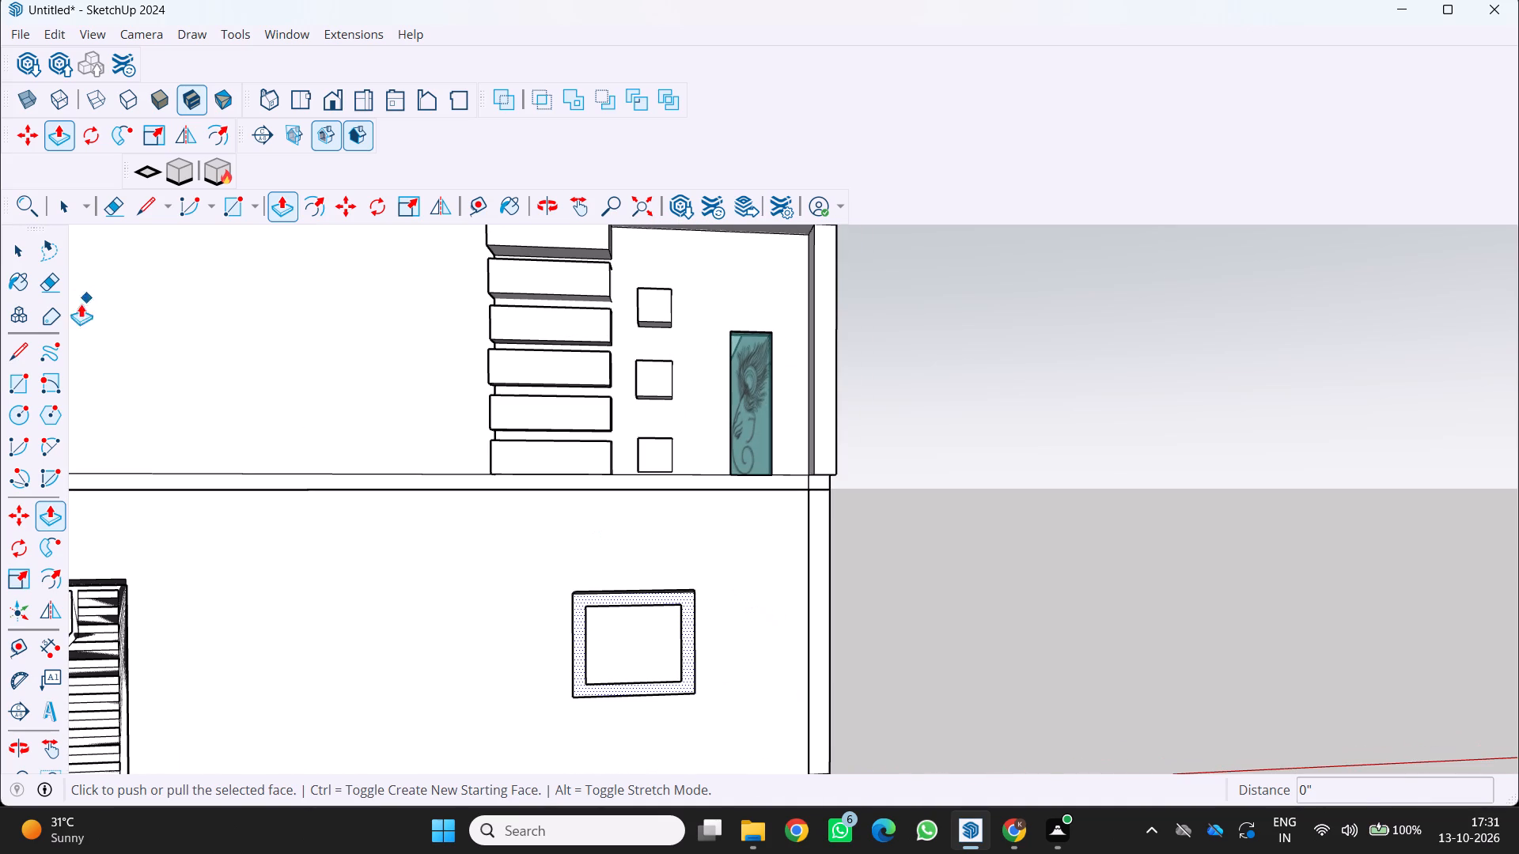
# Draw a short horizontal line on the ground-floor wall below the teal patterned panel.
pyautogui.click(6, 352)
pyautogui.scroll(1, 968, 673)
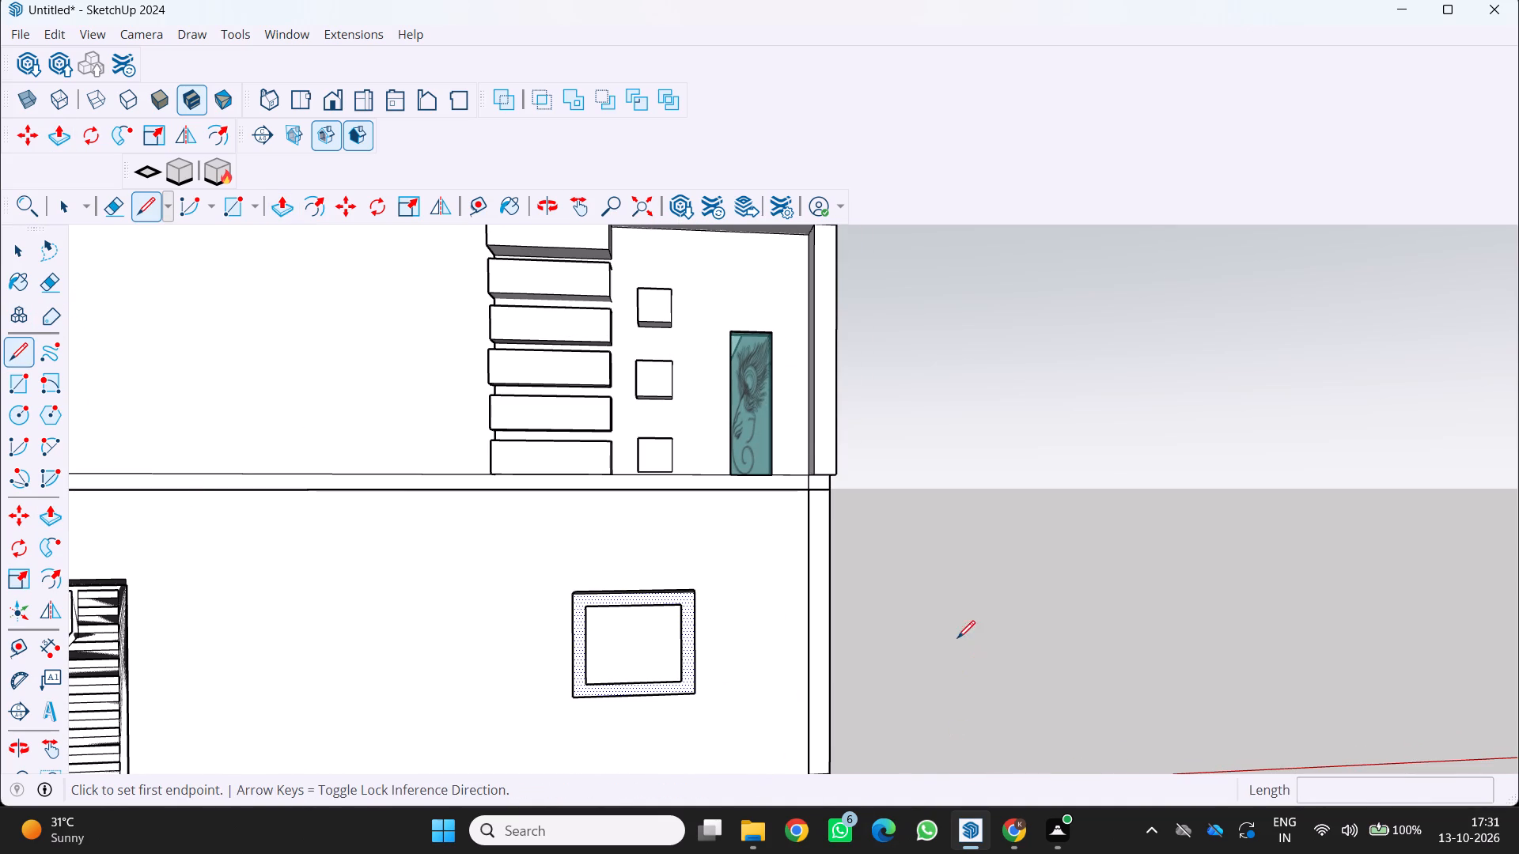
pyautogui.scroll(1, 759, 516)
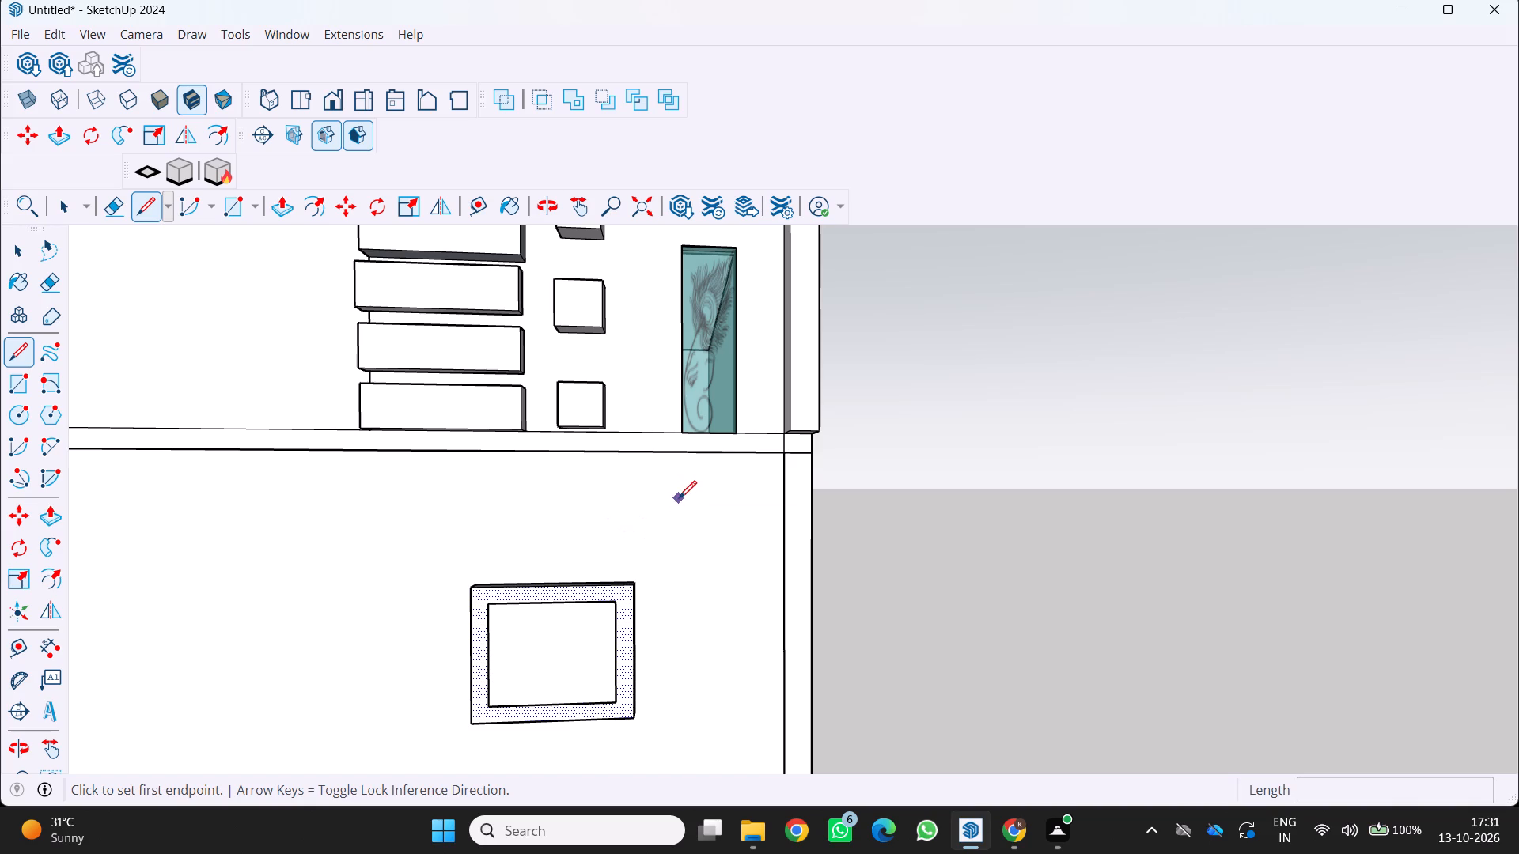
pyautogui.click(677, 497)
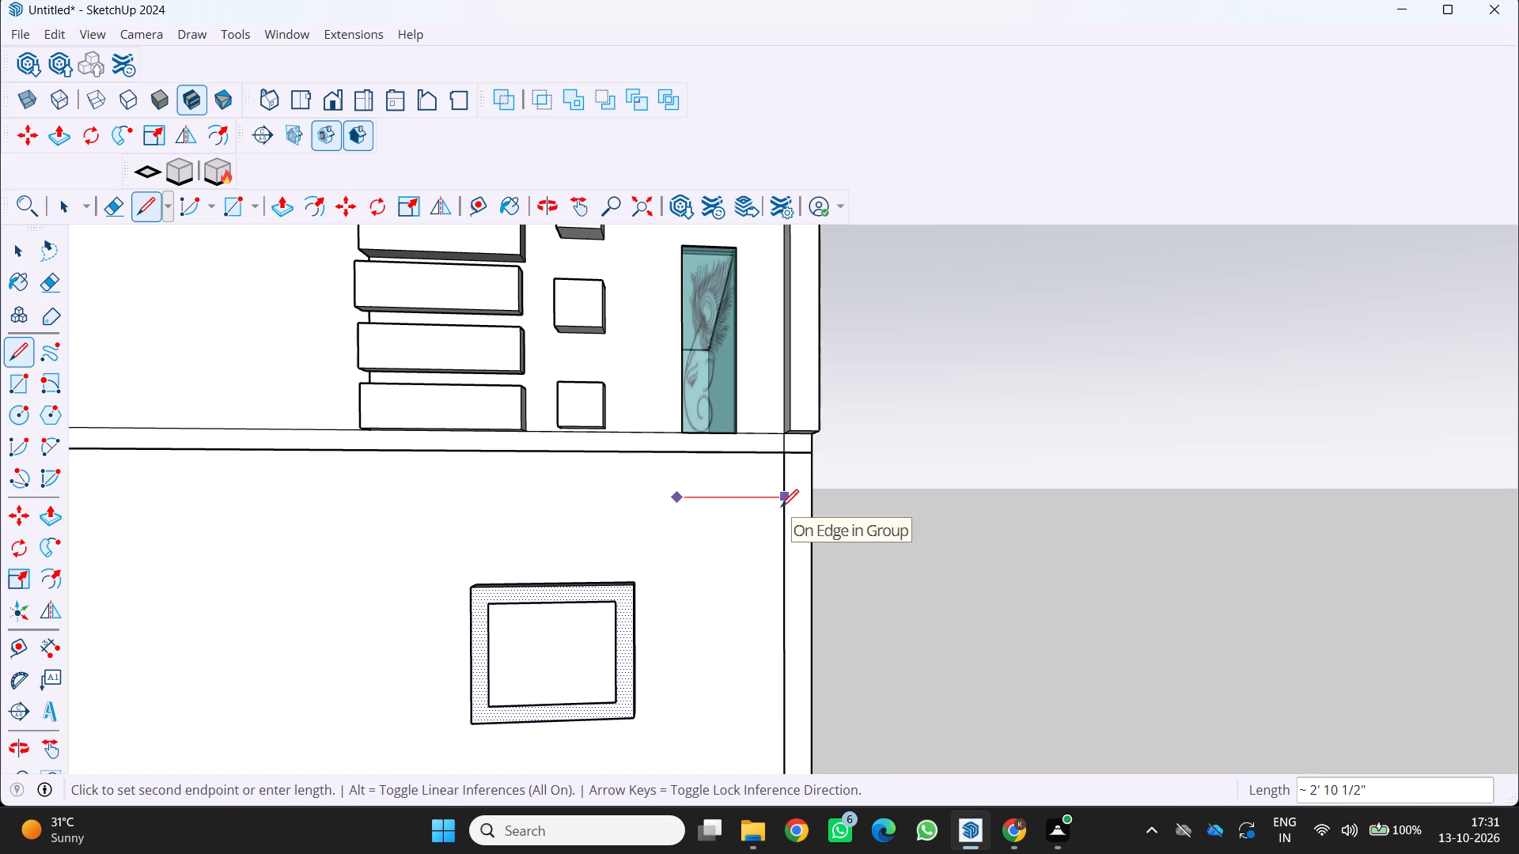
pyautogui.scroll(2, 762, 507)
pyautogui.click(761, 496)
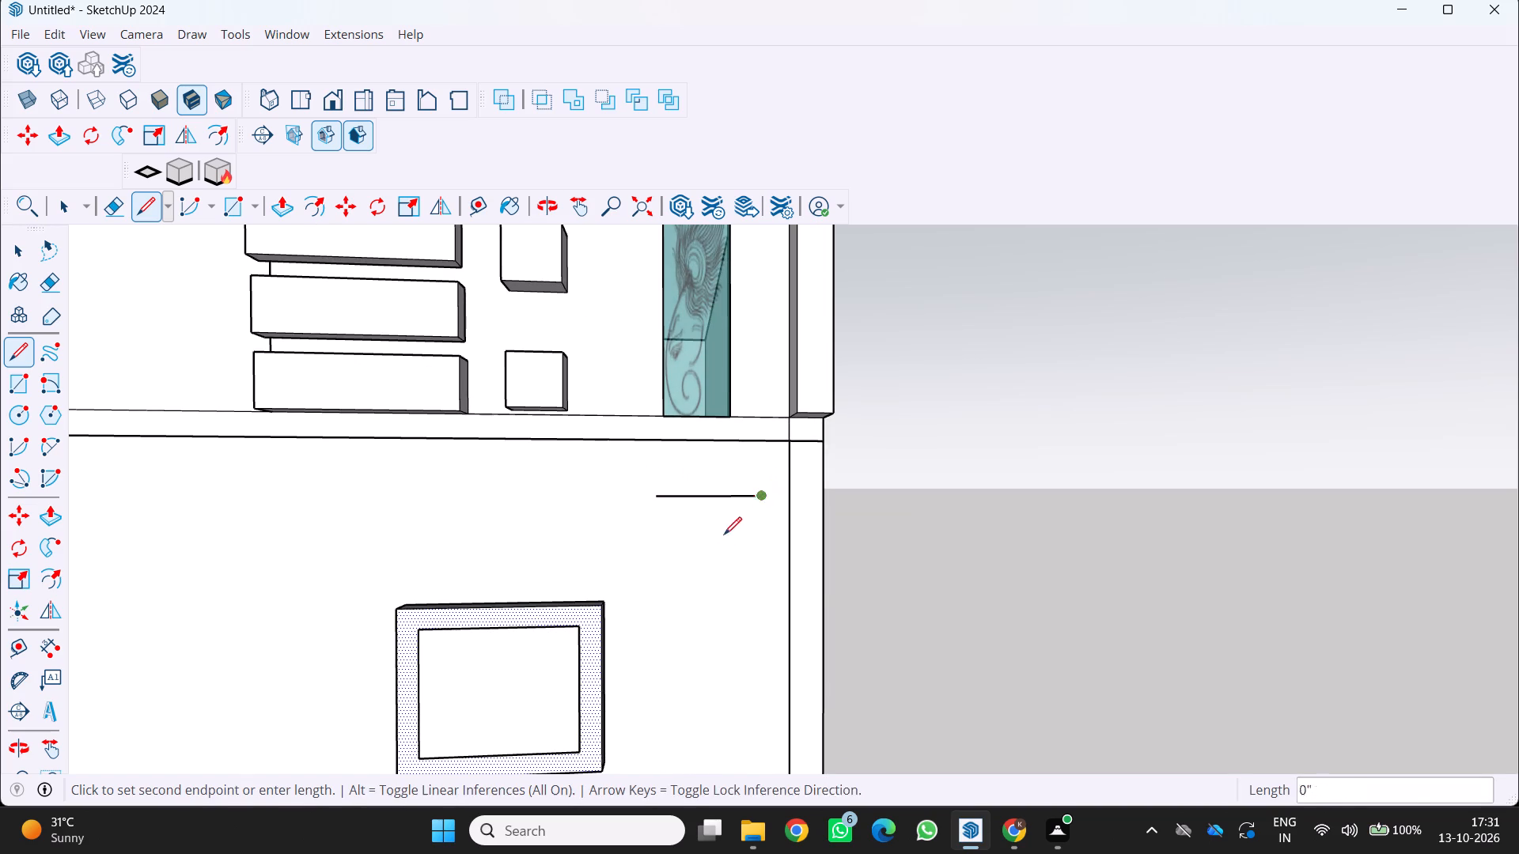
pyautogui.press('space')
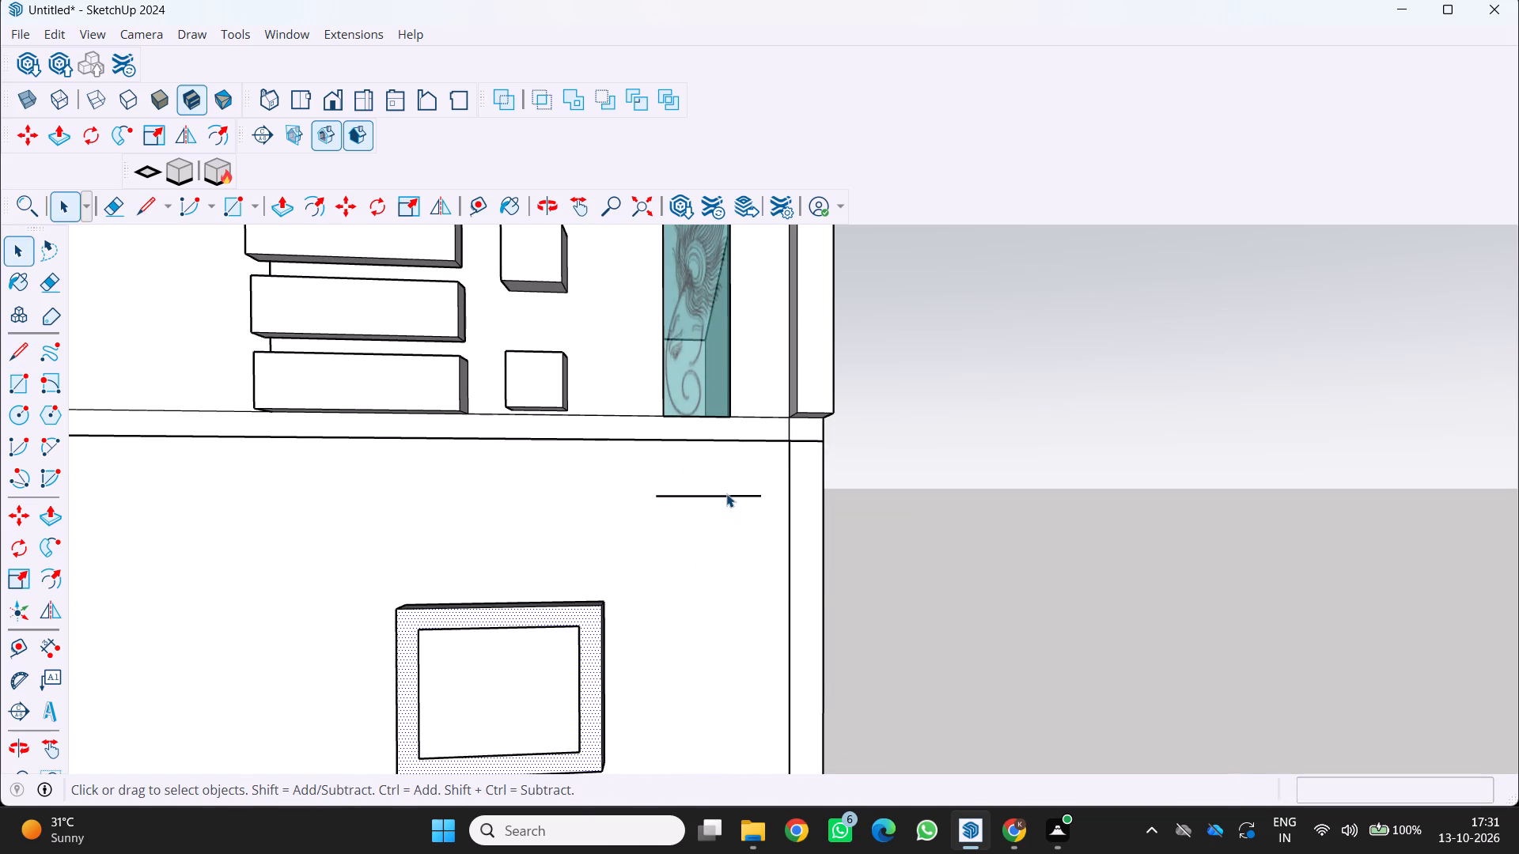
# Copy the short horizontal line straight down by about 3 3/8".
pyautogui.click(726, 493)
pyautogui.press('m')
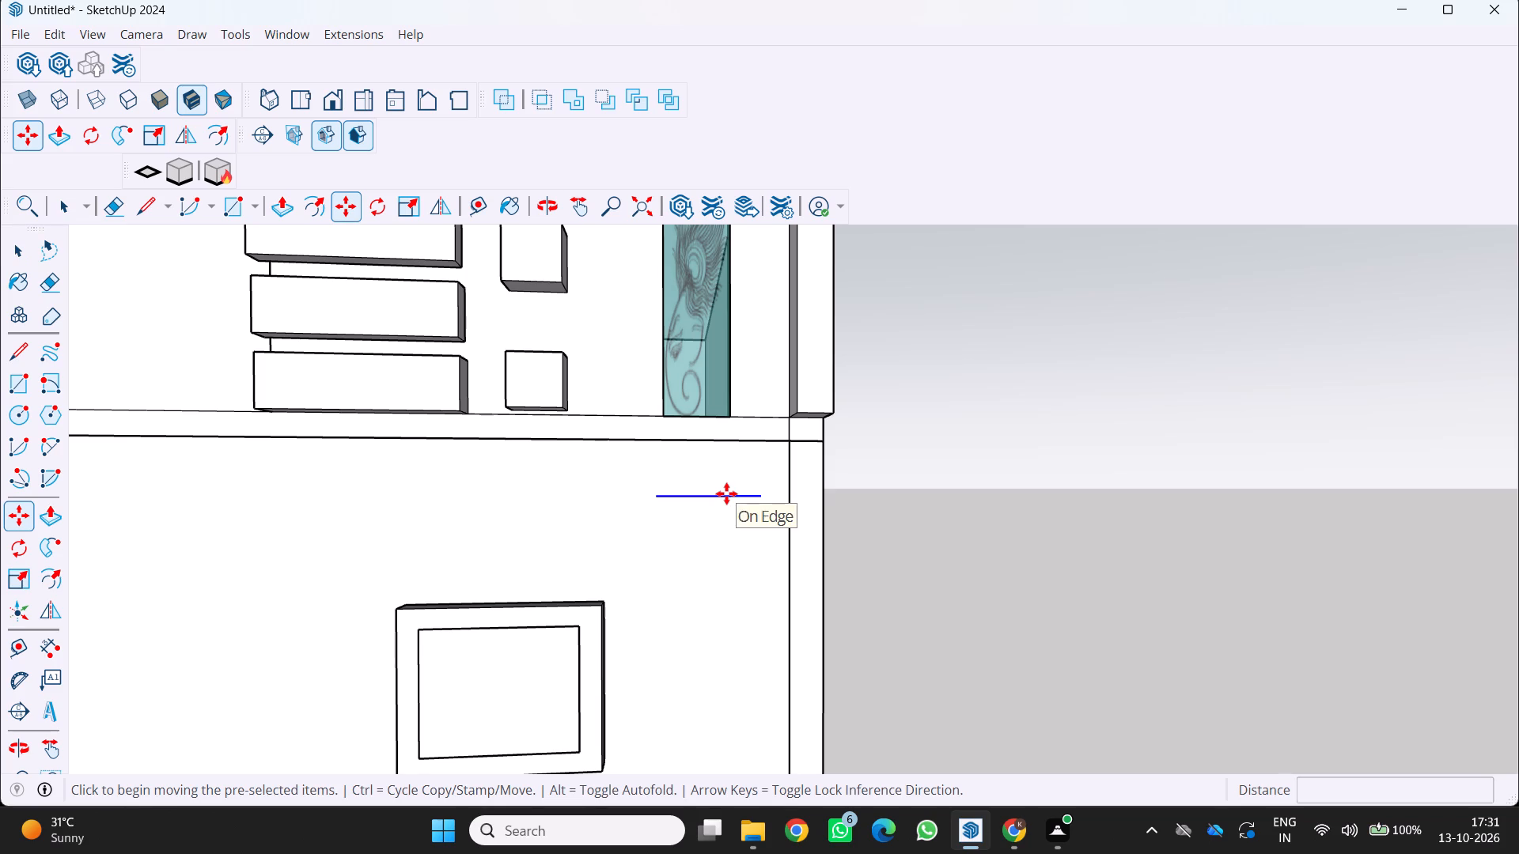
pyautogui.click(666, 498)
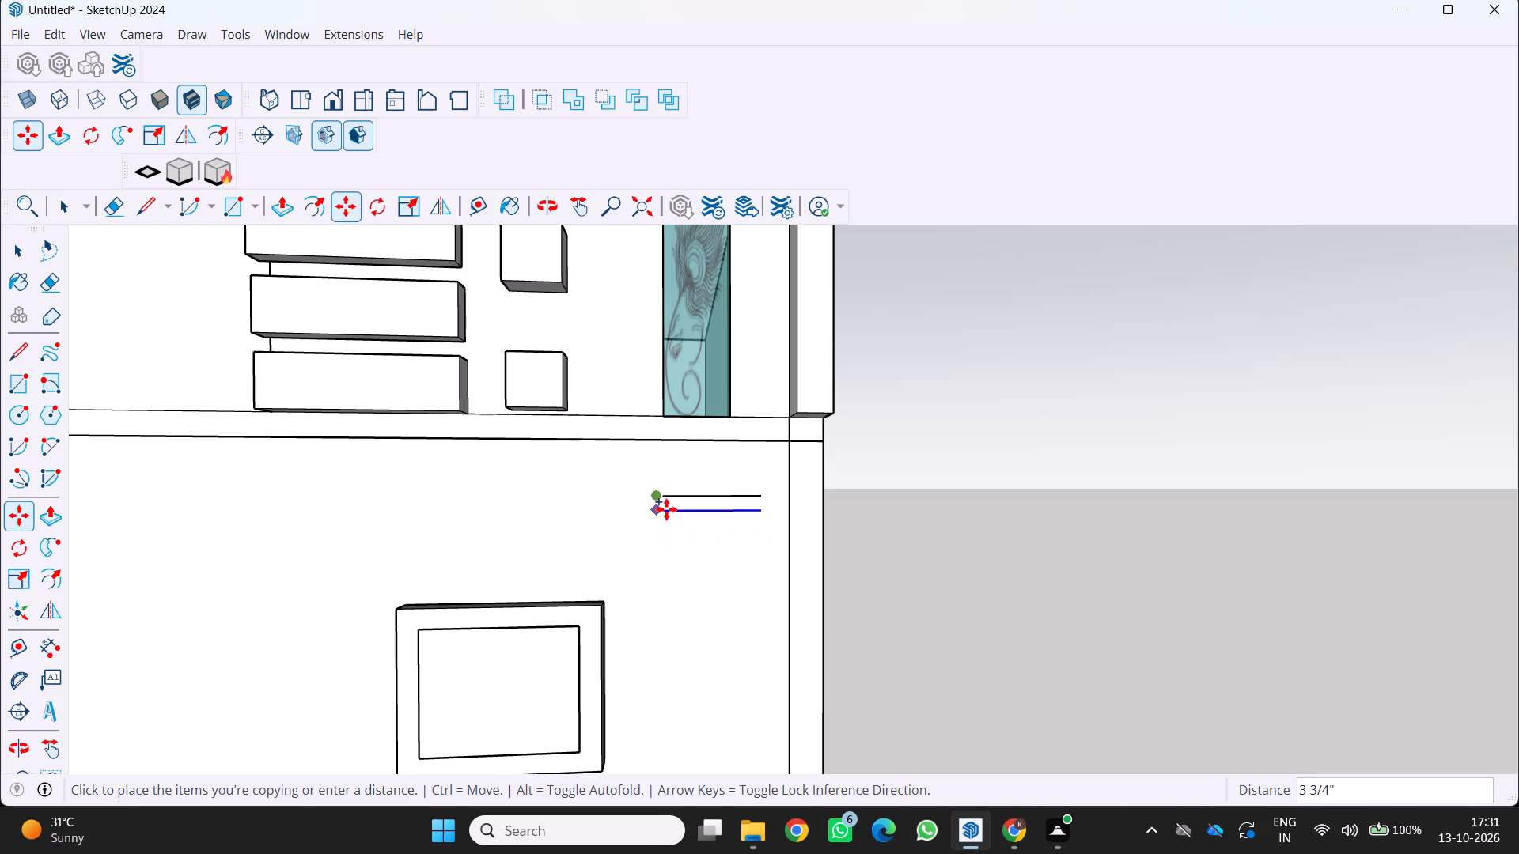
pyautogui.click(666, 509)
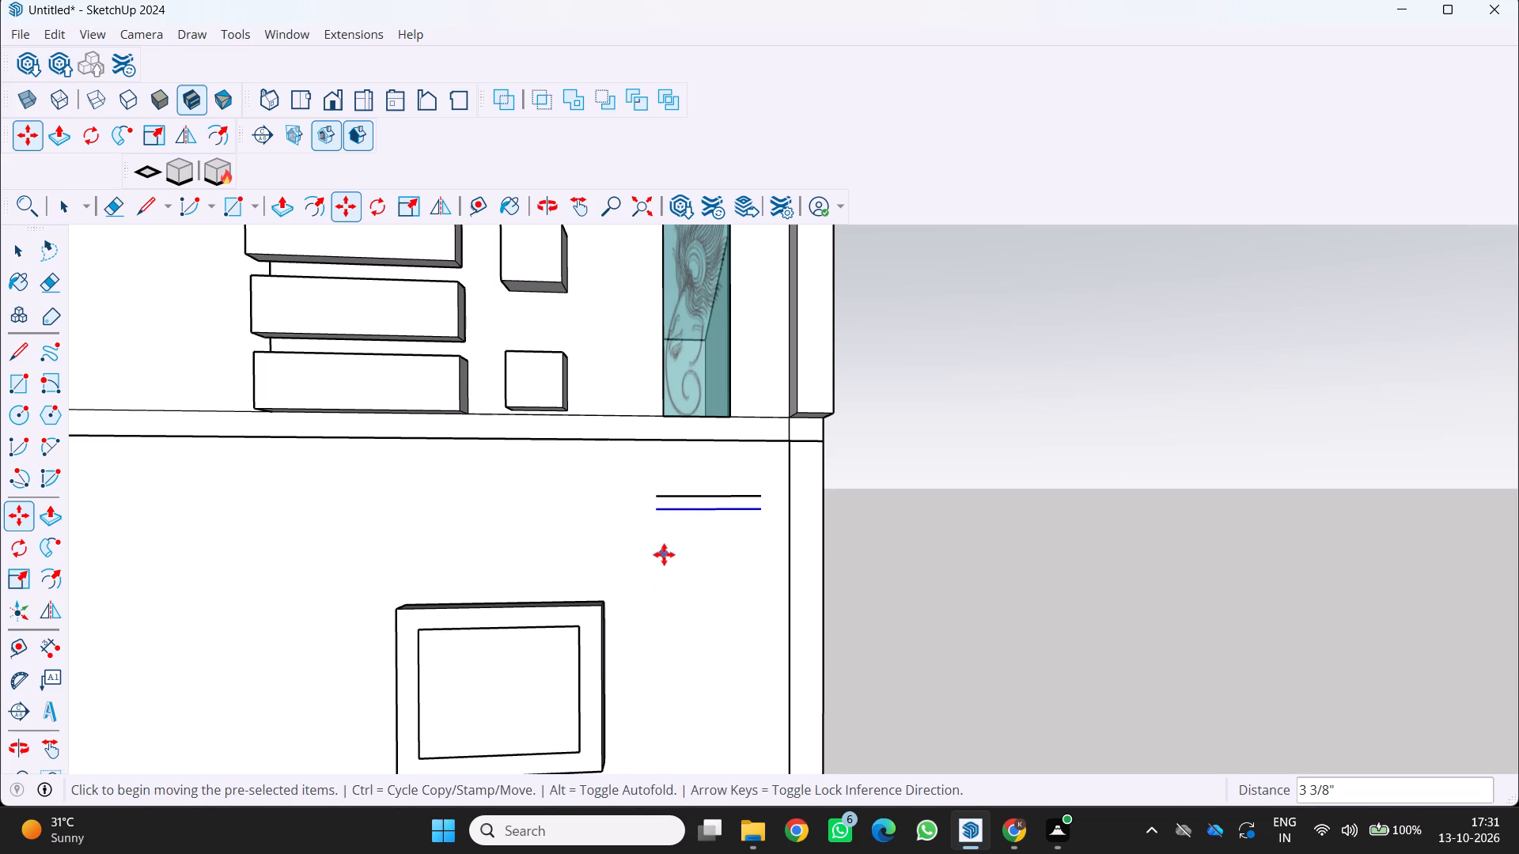
# Close both ends of the two parallel lines with short vertical lines to form a narrow rectangle.
pyautogui.scroll(1, 720, 521)
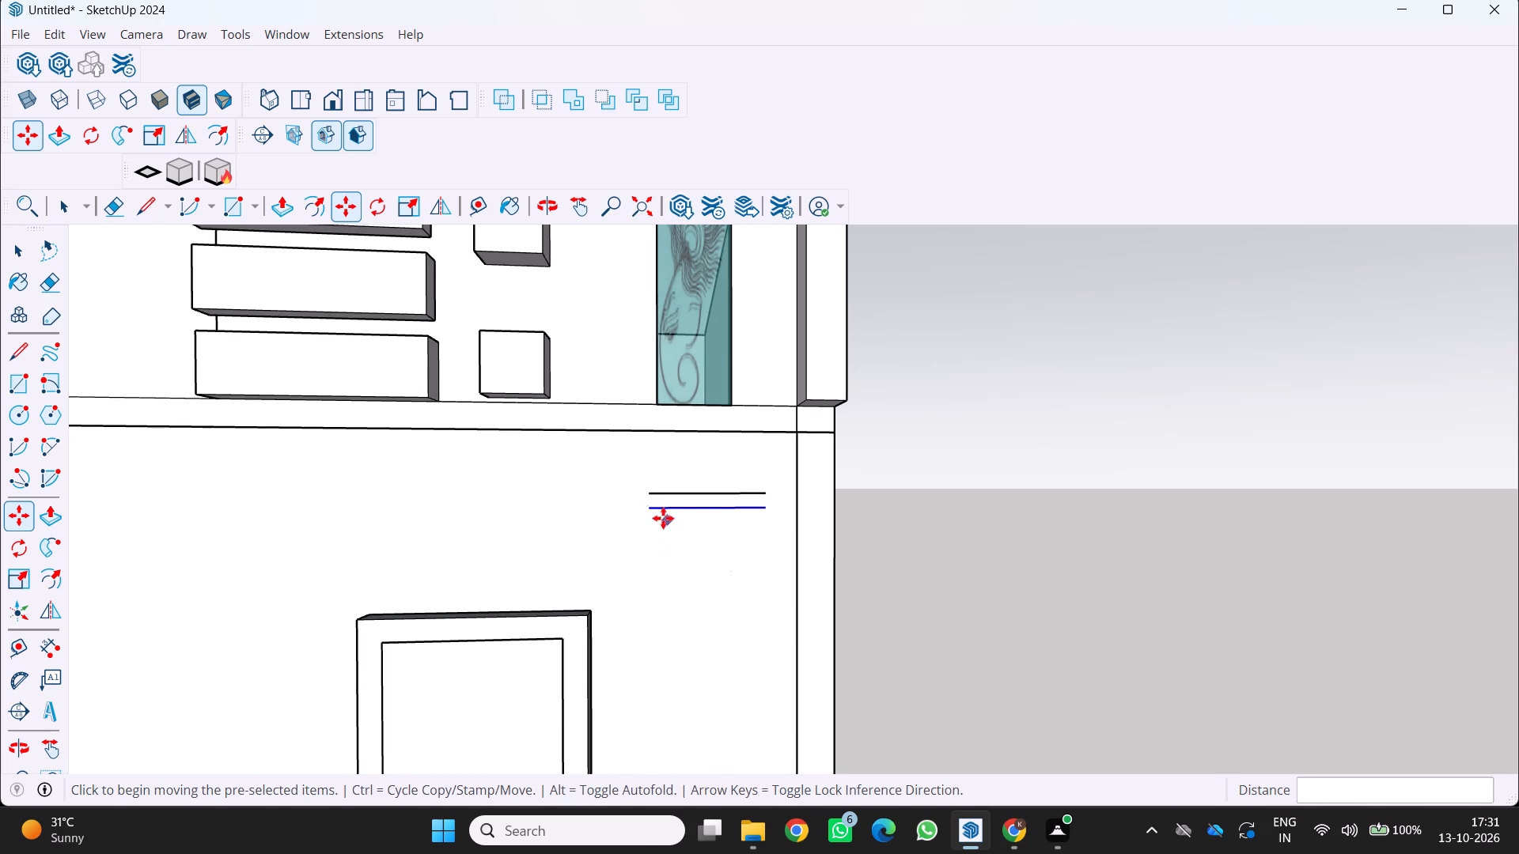
pyautogui.press('l')
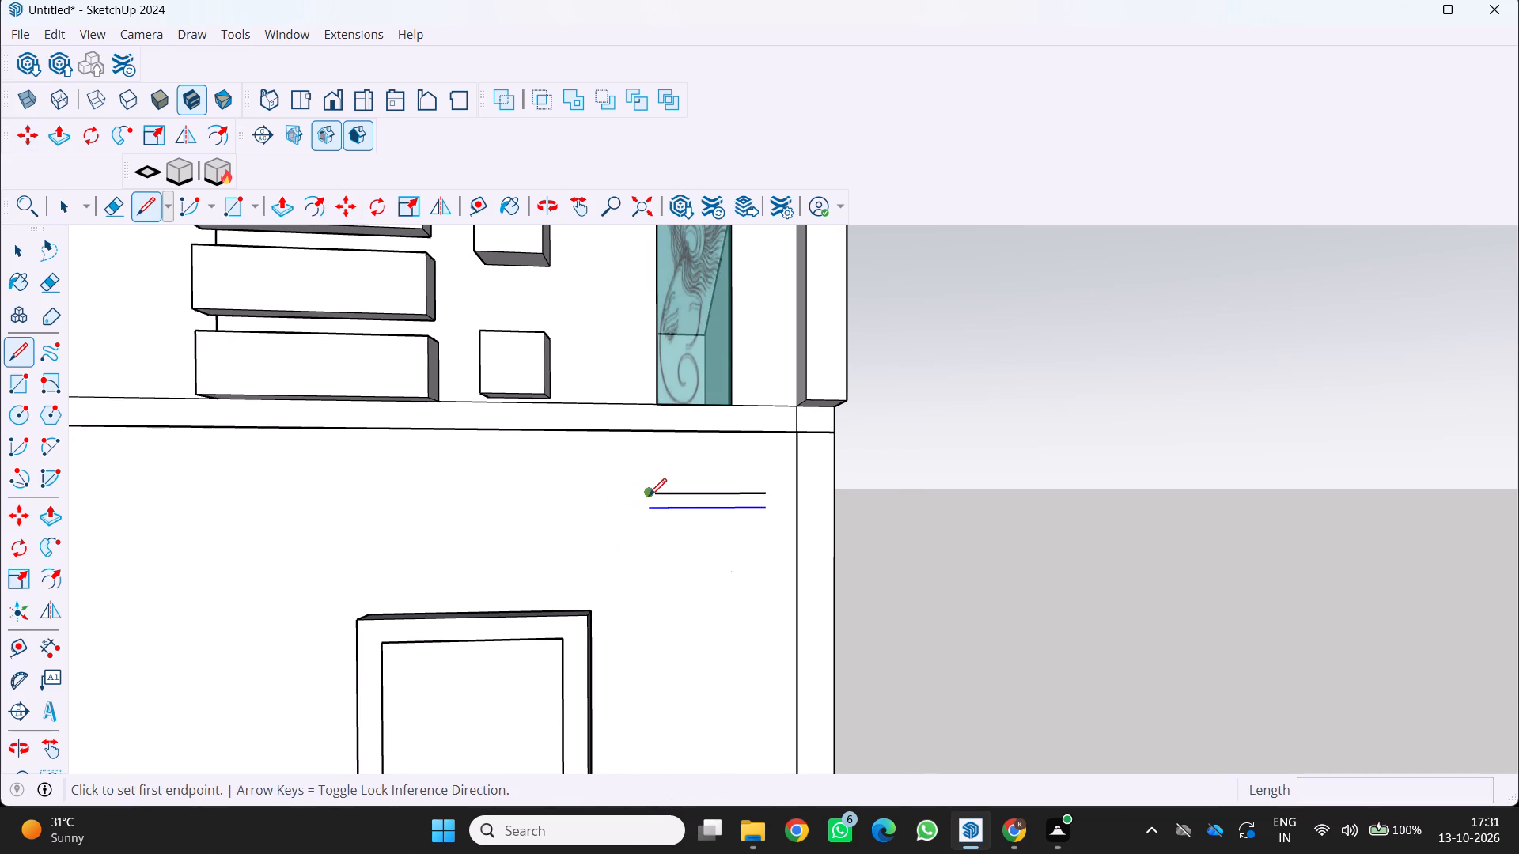
pyautogui.click(649, 494)
pyautogui.click(647, 508)
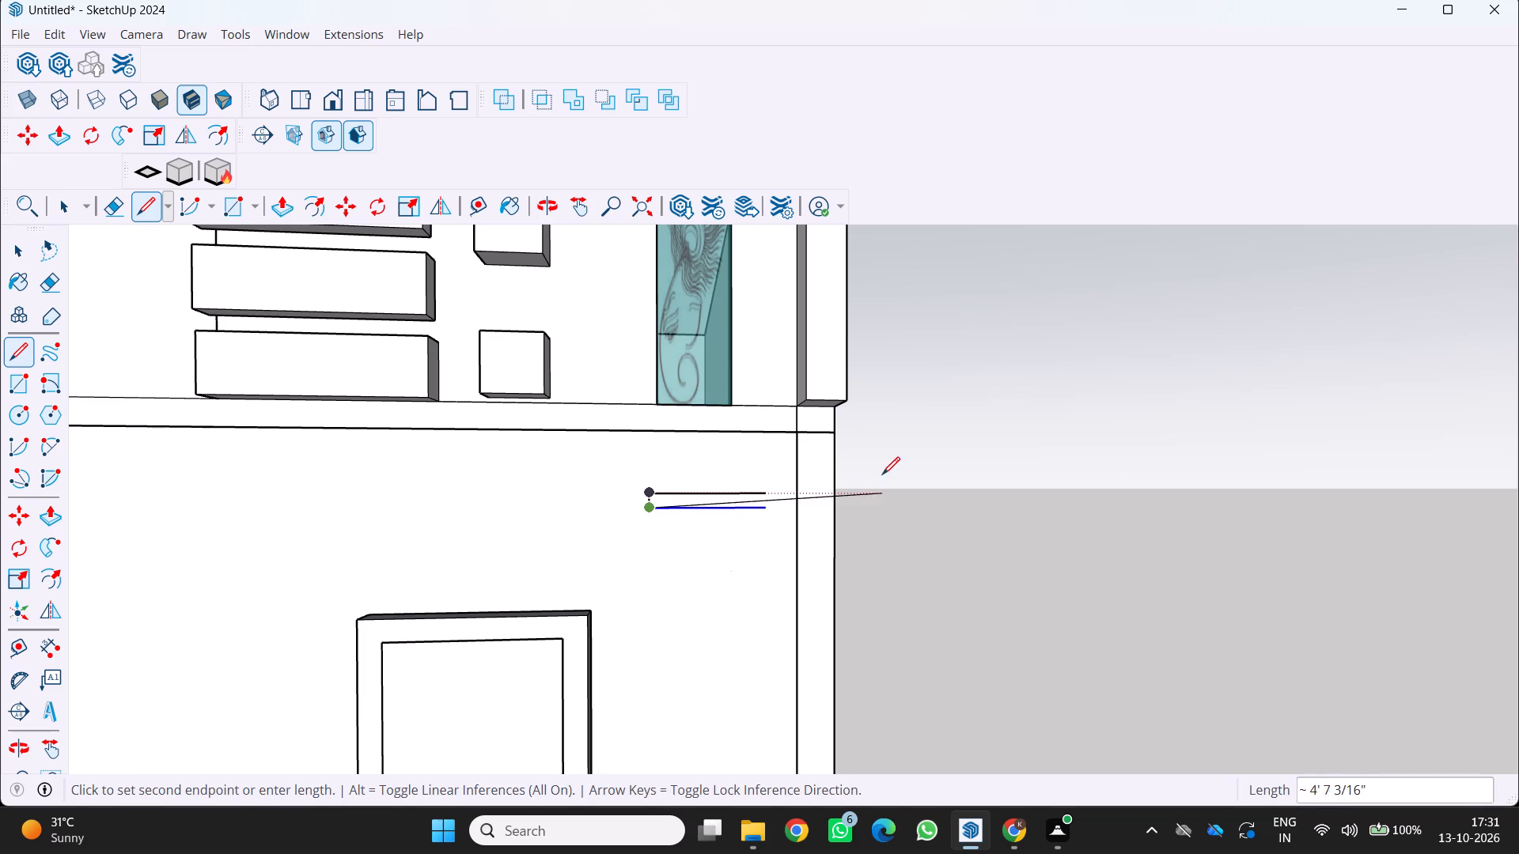
pyautogui.press('space')
pyautogui.press('l')
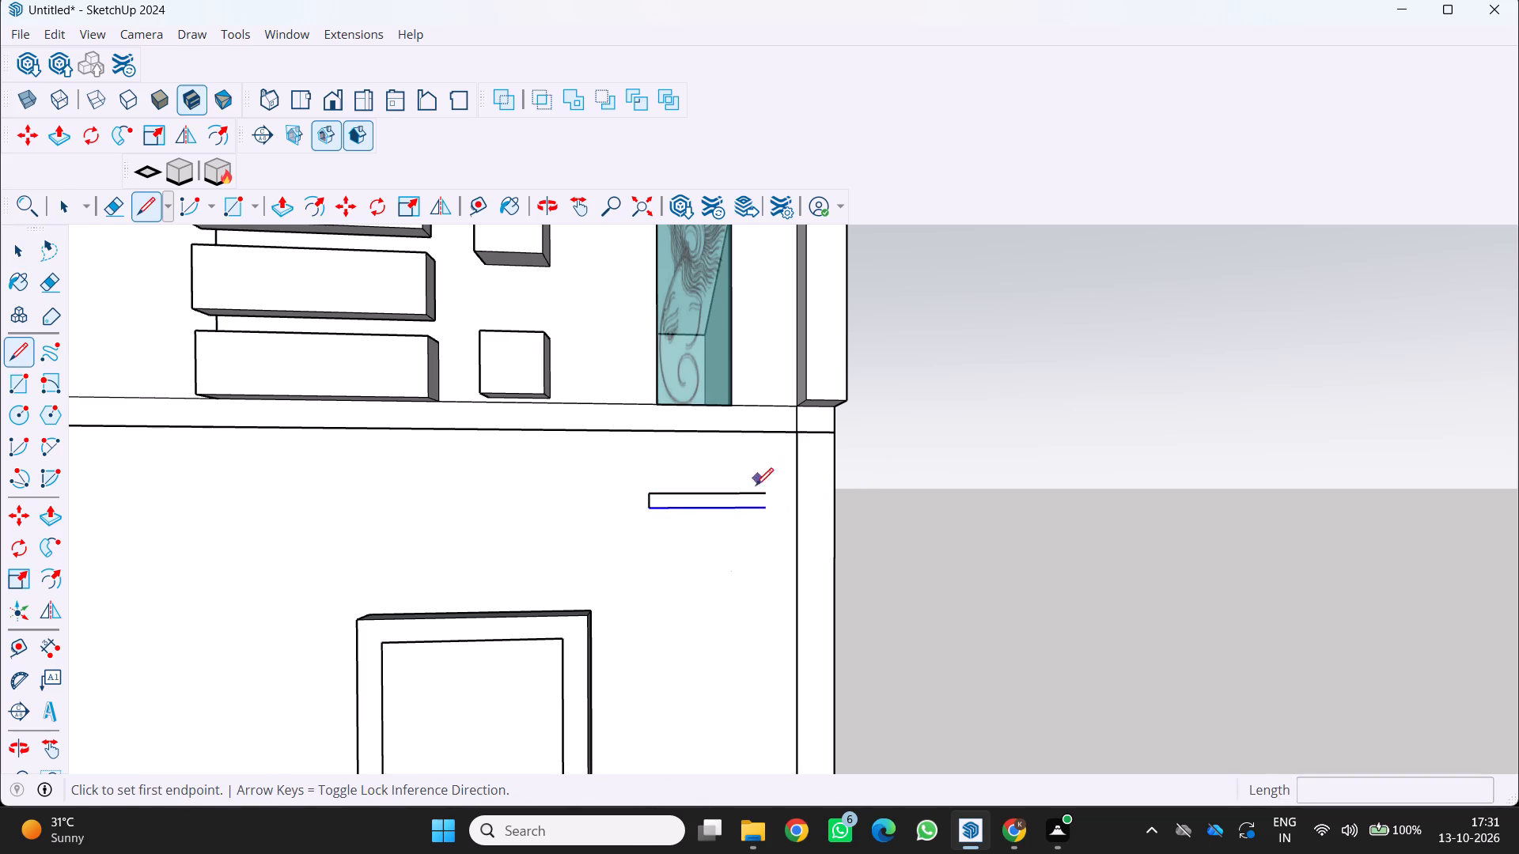
pyautogui.click(767, 493)
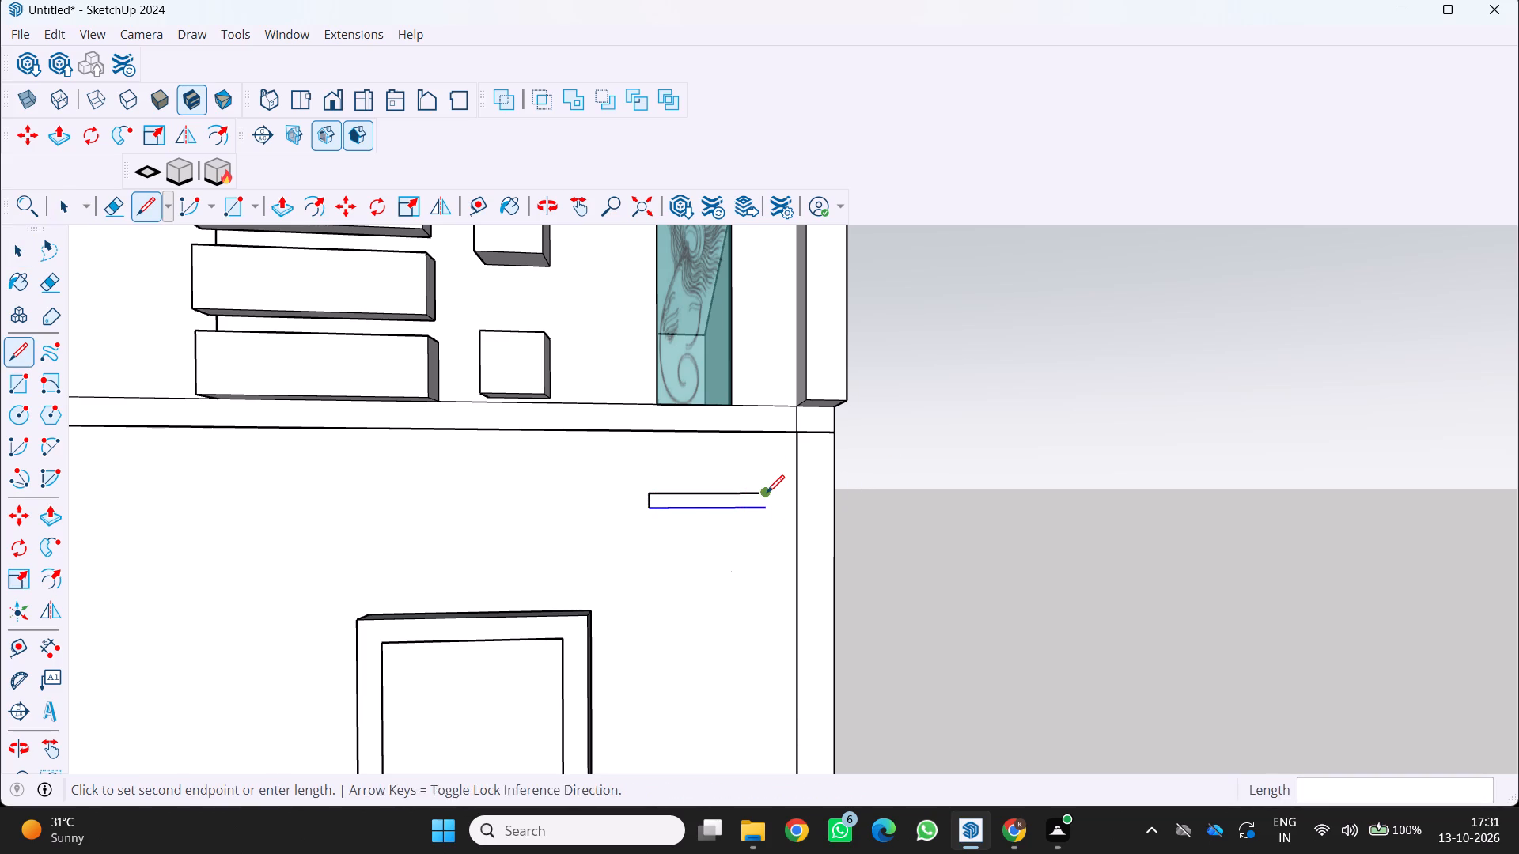
pyautogui.click(768, 519)
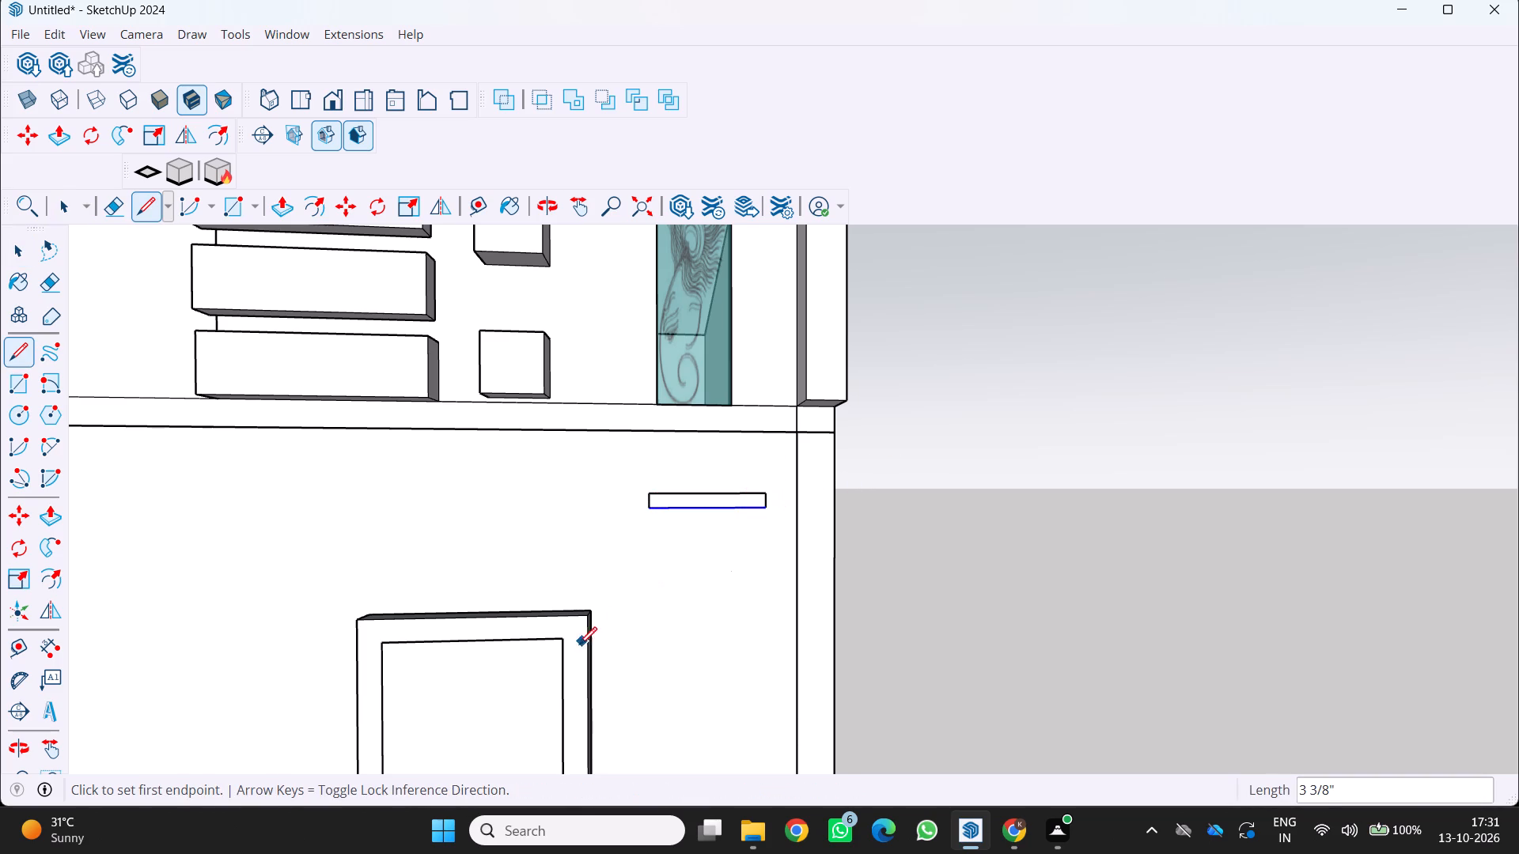
pyautogui.press('space')
pyautogui.press('space')
pyautogui.press('space')
pyautogui.press('space')
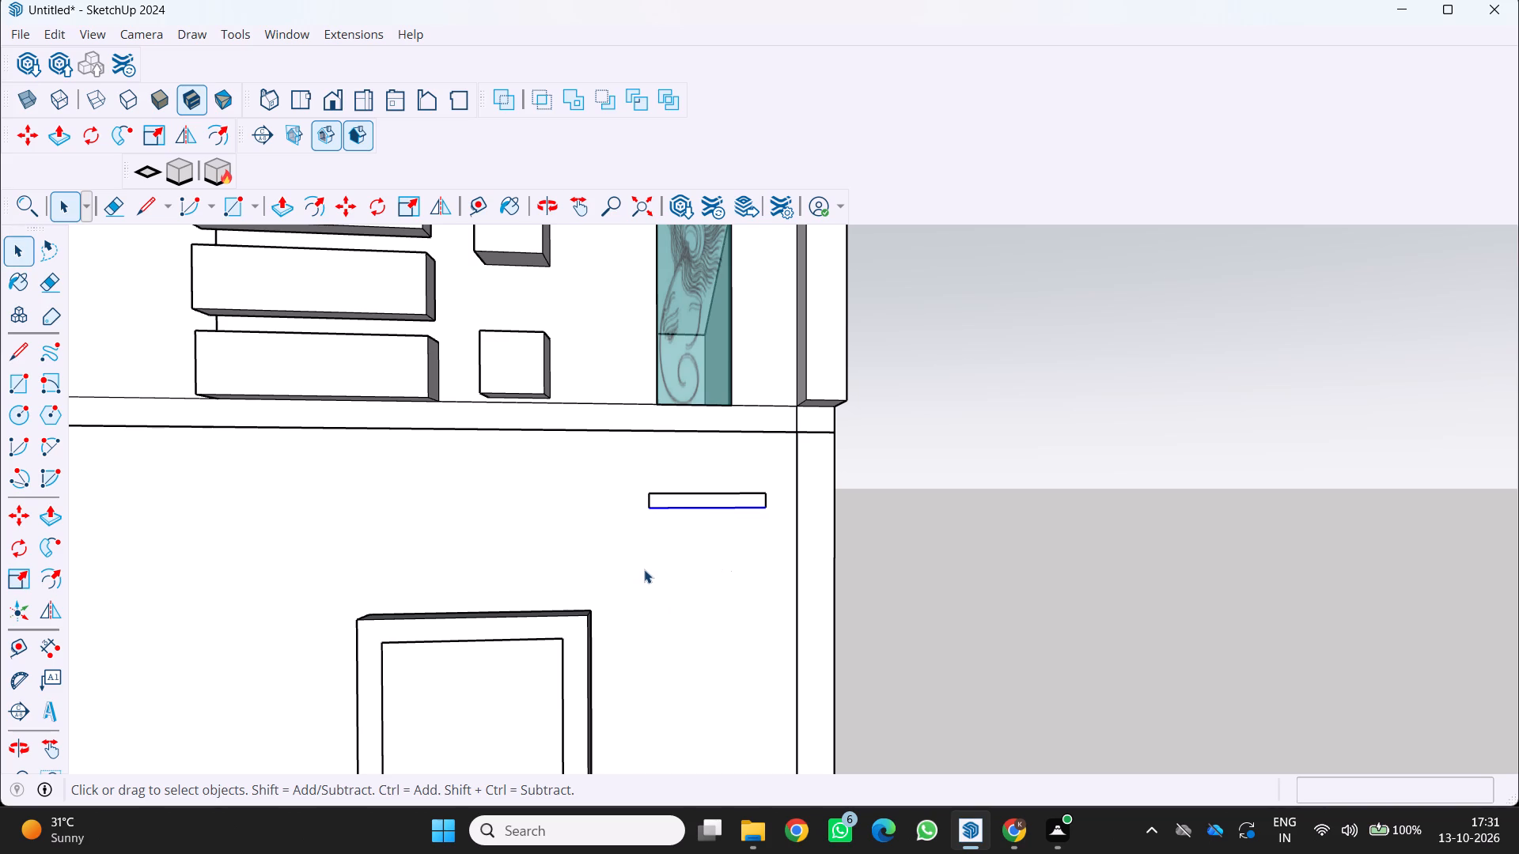
# Push/Pull the narrow rectangle below the teal patterned panel outward from the wall by 2".
pyautogui.scroll(-3, 644, 569)
pyautogui.moveTo(646, 560); pyautogui.dragTo(661, 646, button='middle')
pyautogui.press('space')
pyautogui.press('space')
pyautogui.click(972, 604)
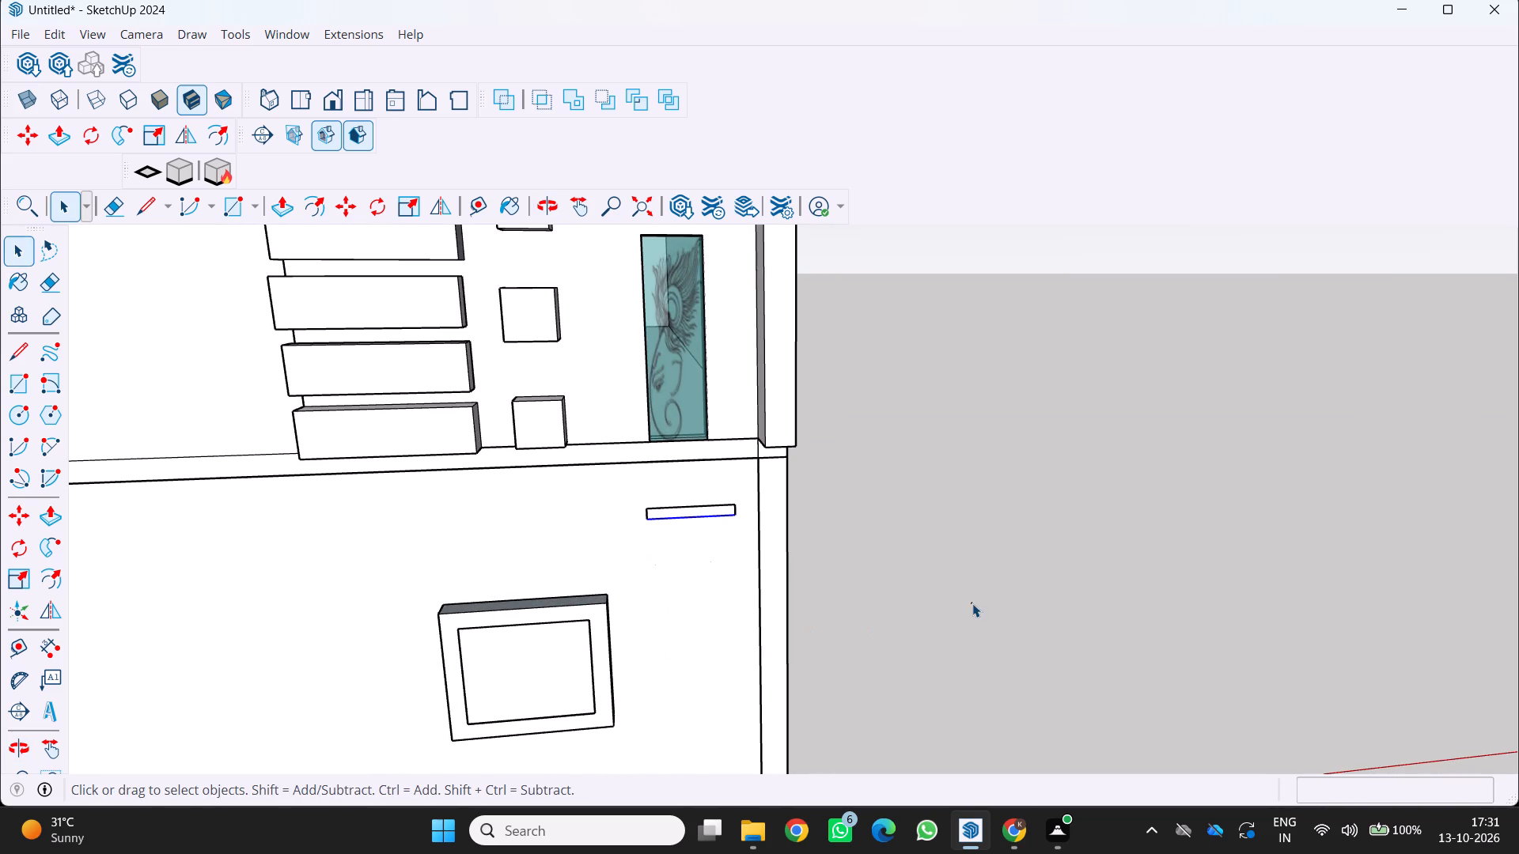
pyautogui.scroll(3, 602, 516)
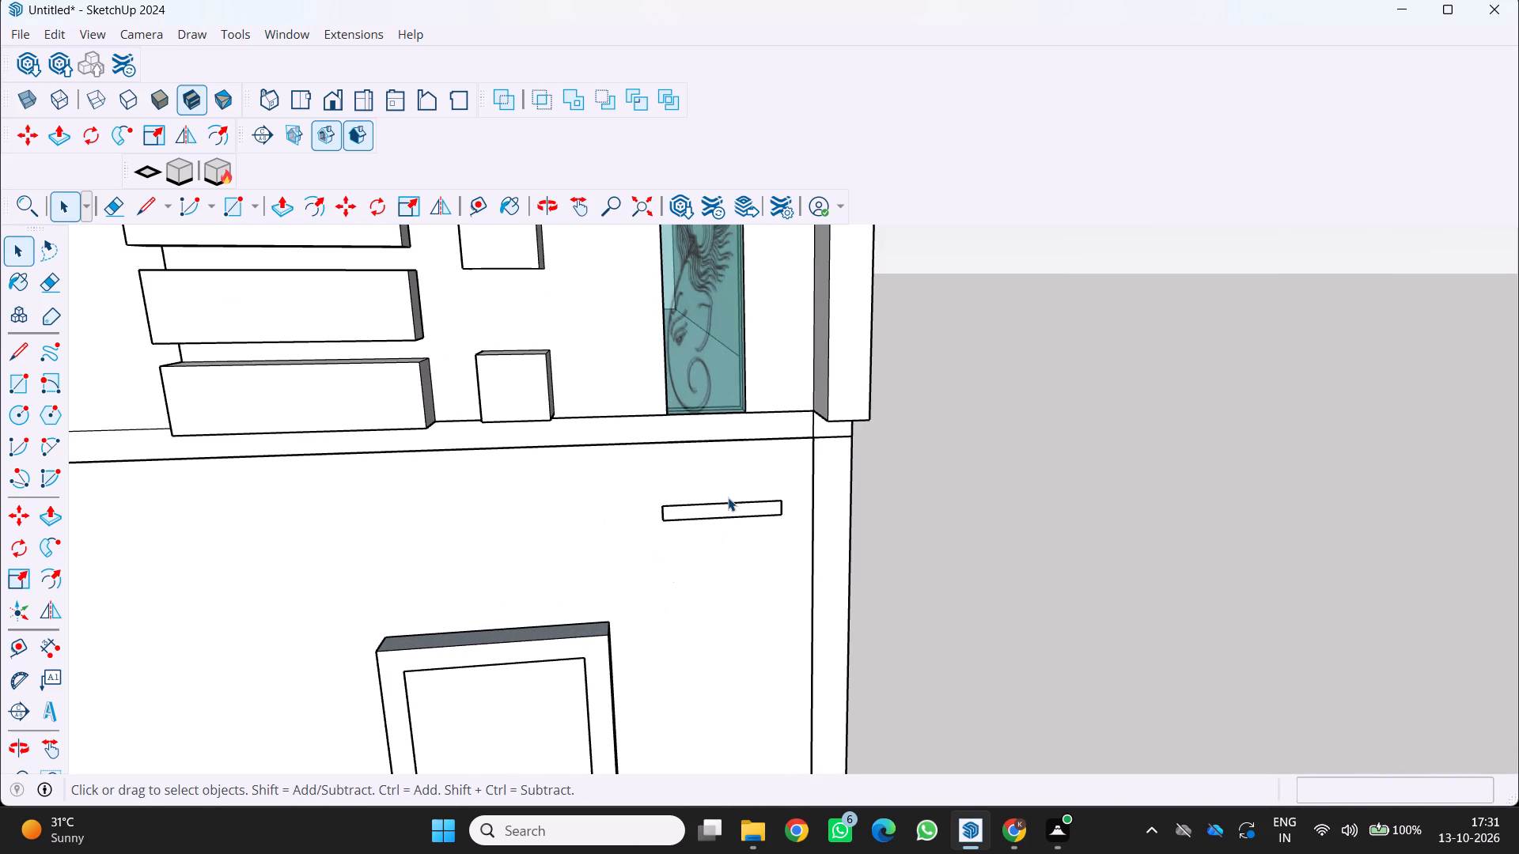
pyautogui.click(727, 497)
pyautogui.doubleClick(720, 517)
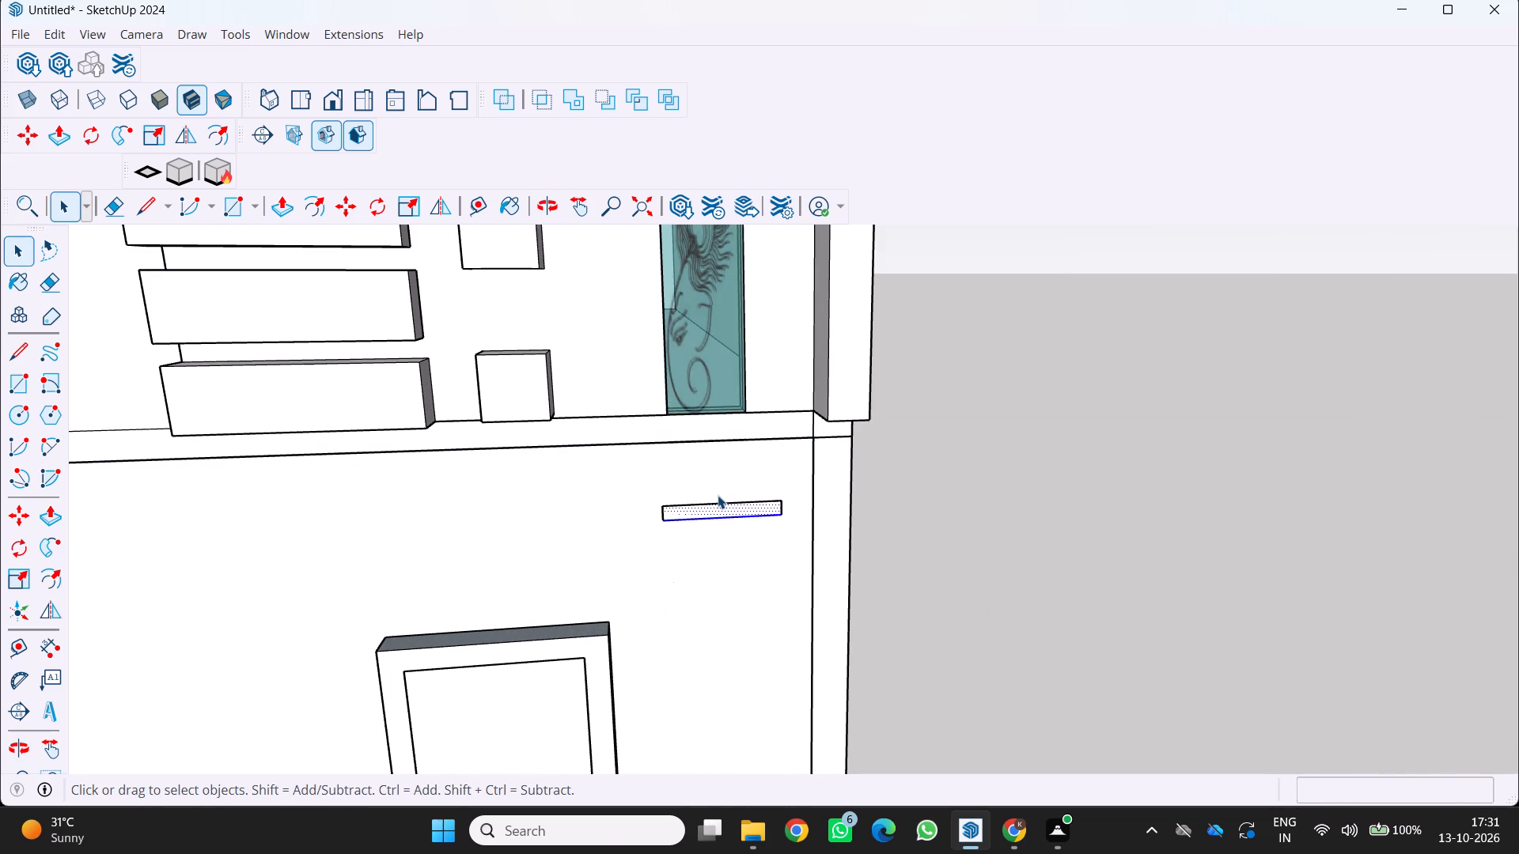
pyautogui.click(718, 500)
pyautogui.scroll(1, 774, 622)
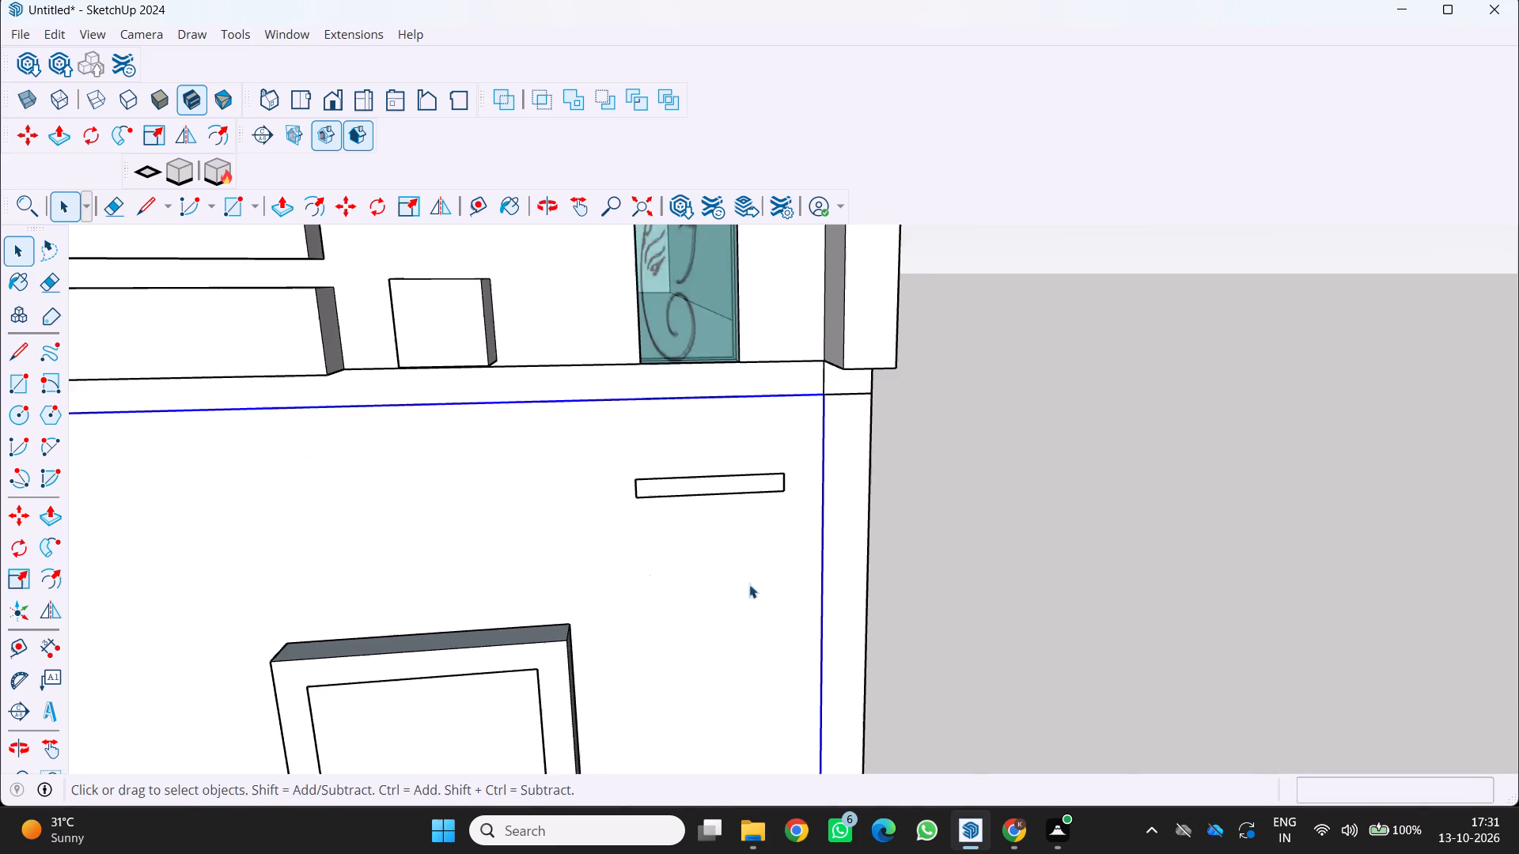
pyautogui.scroll(2, 749, 584)
pyautogui.press('p')
pyautogui.scroll(3, 778, 523)
pyautogui.click(695, 455)
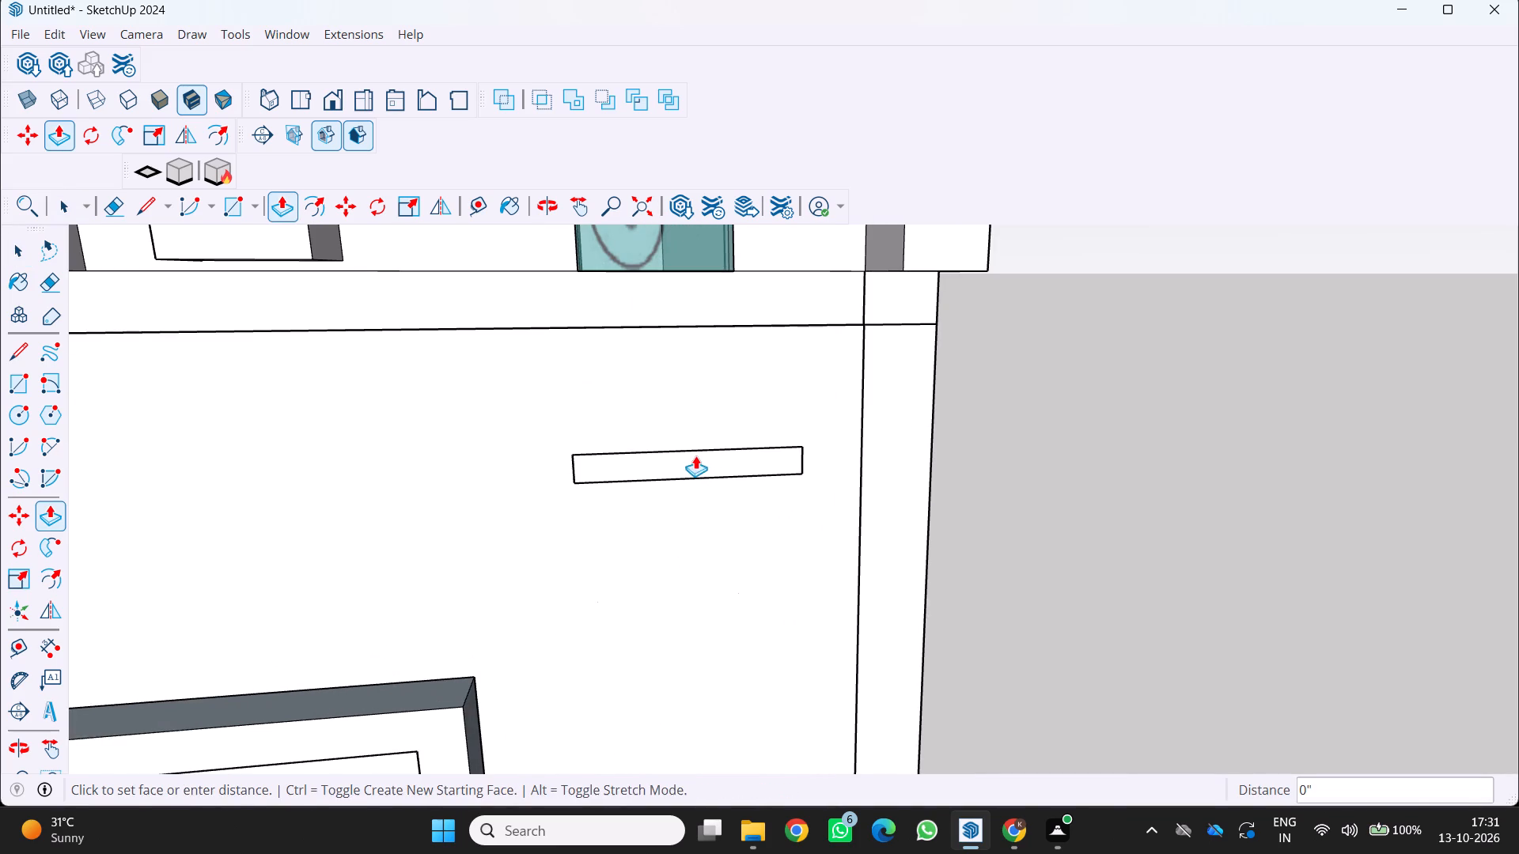
pyautogui.moveTo(695, 459); pyautogui.dragTo(610, 493, button='middle')
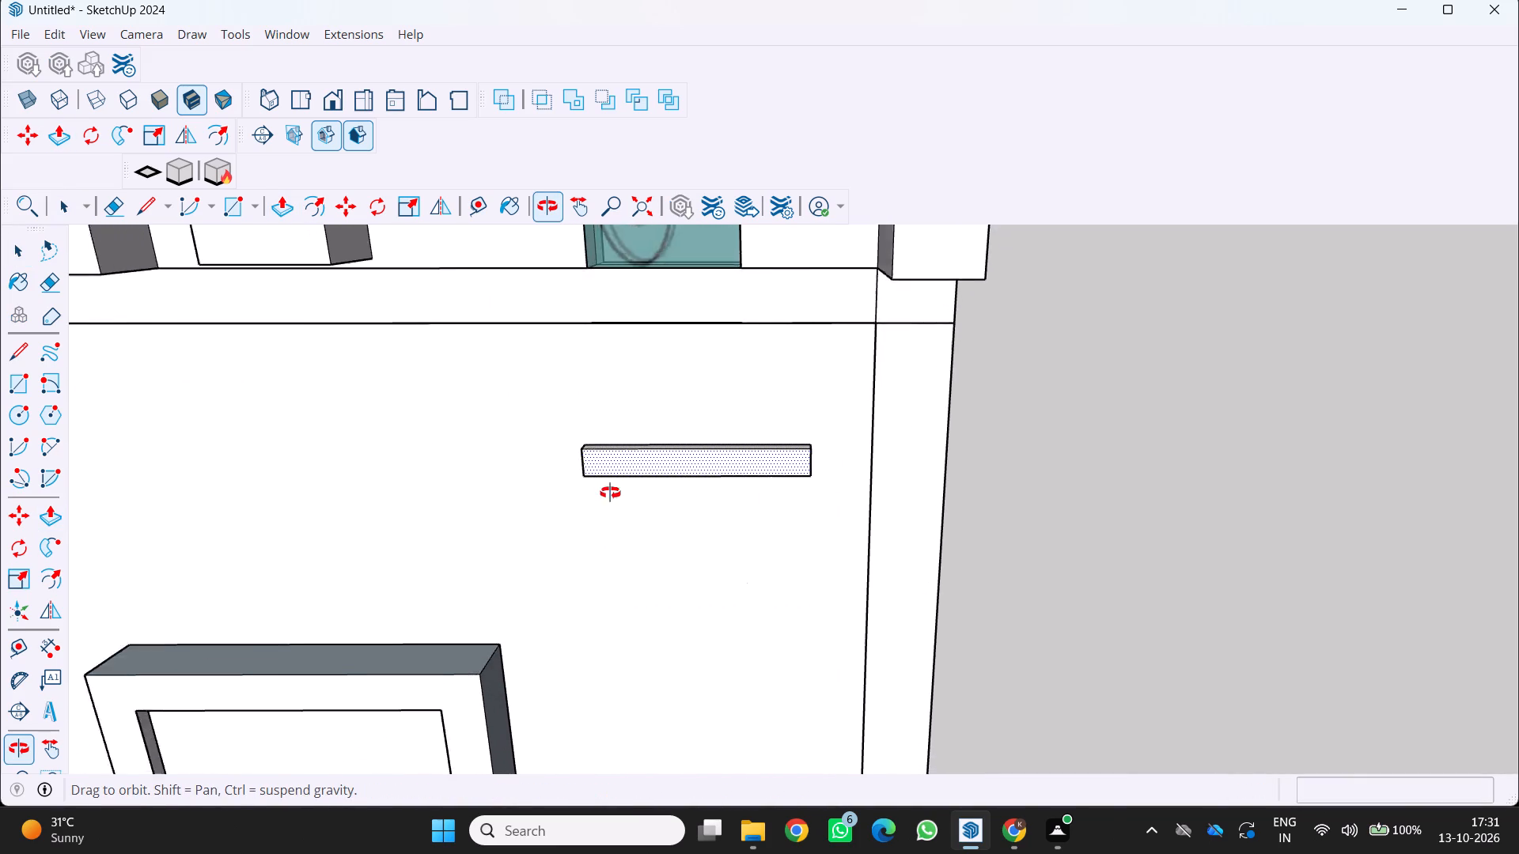
pyautogui.moveTo(610, 493); pyautogui.dragTo(506, 471, button='middle')
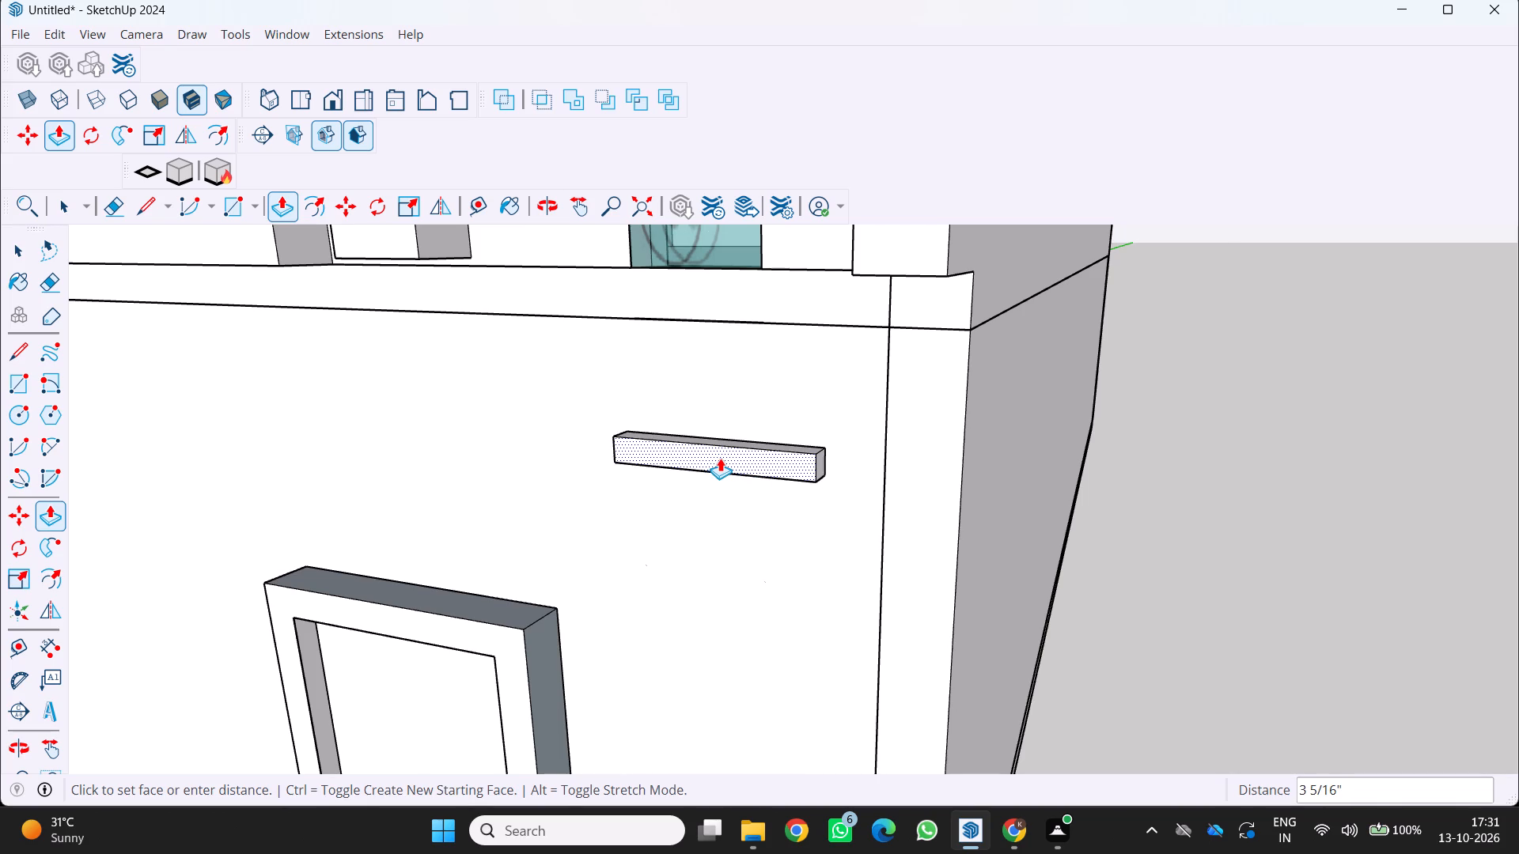
pyautogui.press('2')
pyautogui.press('Return')
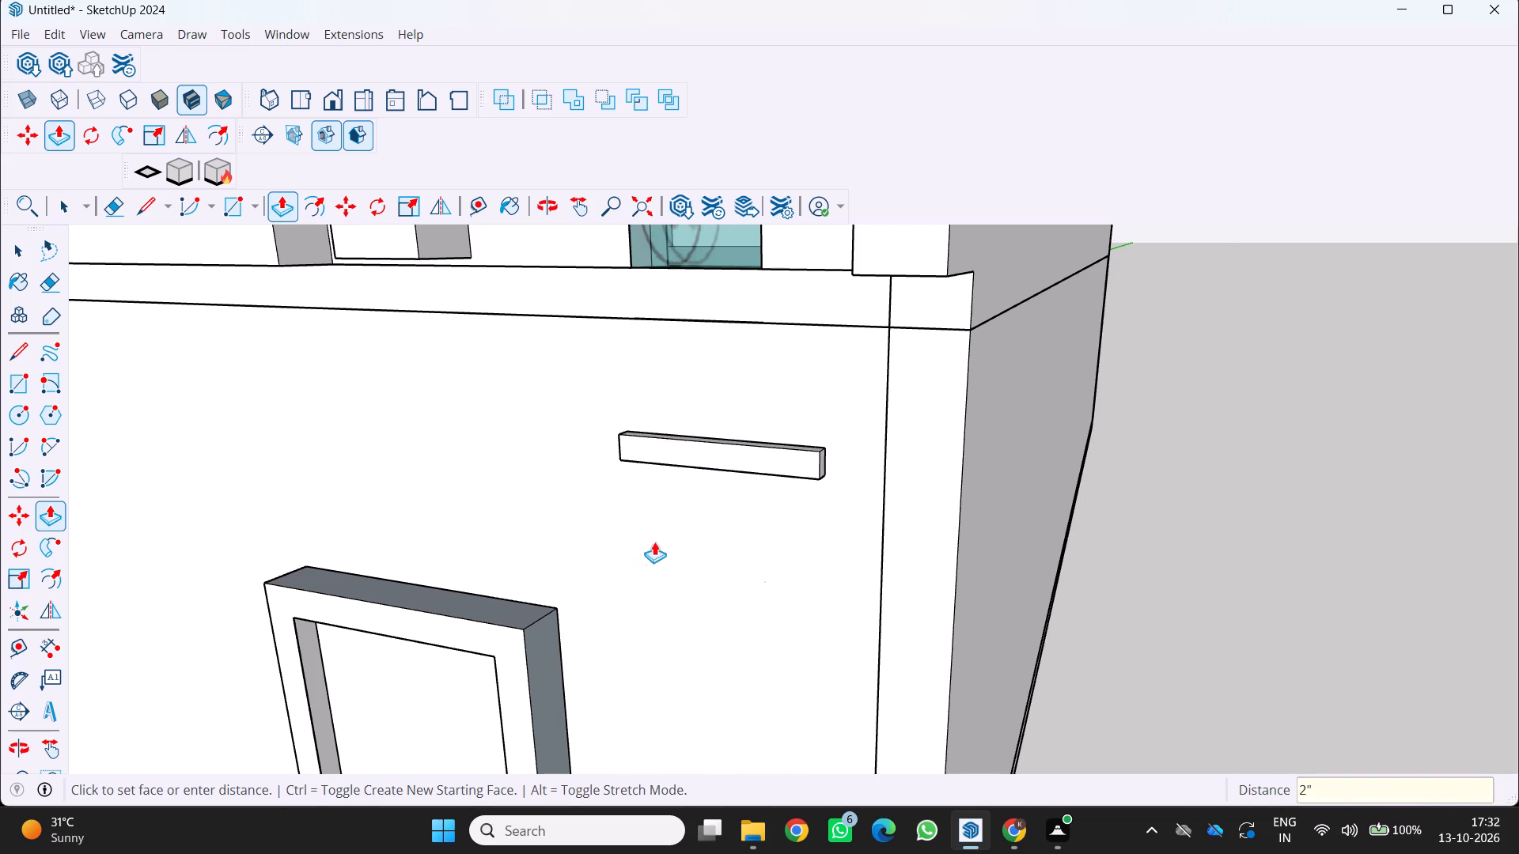
pyautogui.press('space')
# Copy the projecting bar below the teal patterned panel straight down by about 4 11/16" to form a pair.
pyautogui.moveTo(654, 542); pyautogui.dragTo(975, 556, button='middle')
pyautogui.press('space')
pyautogui.click(1518, 493)
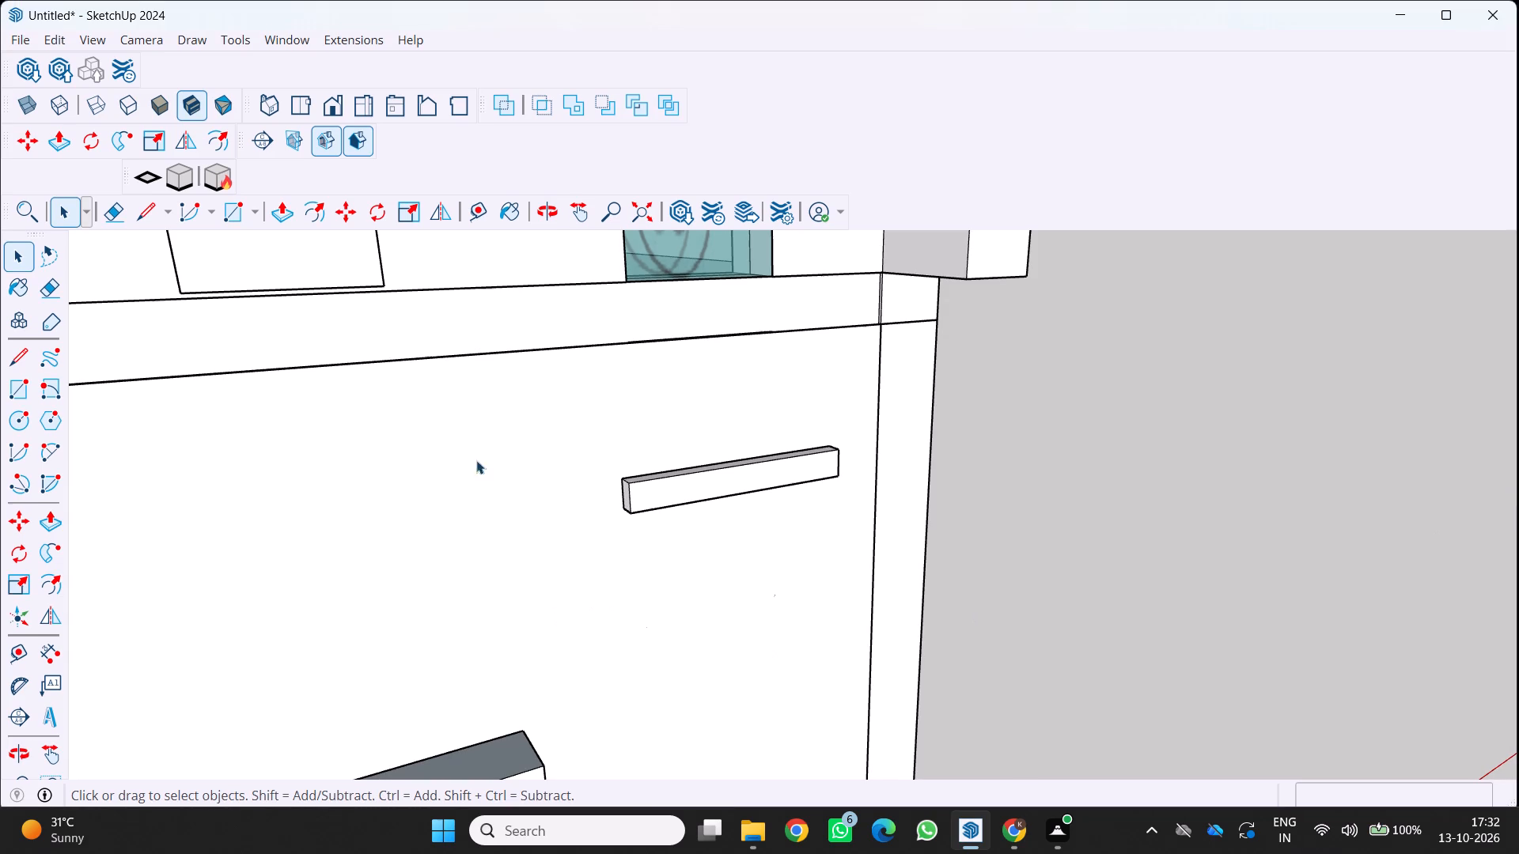
pyautogui.doubleClick(694, 499)
pyautogui.click(694, 499)
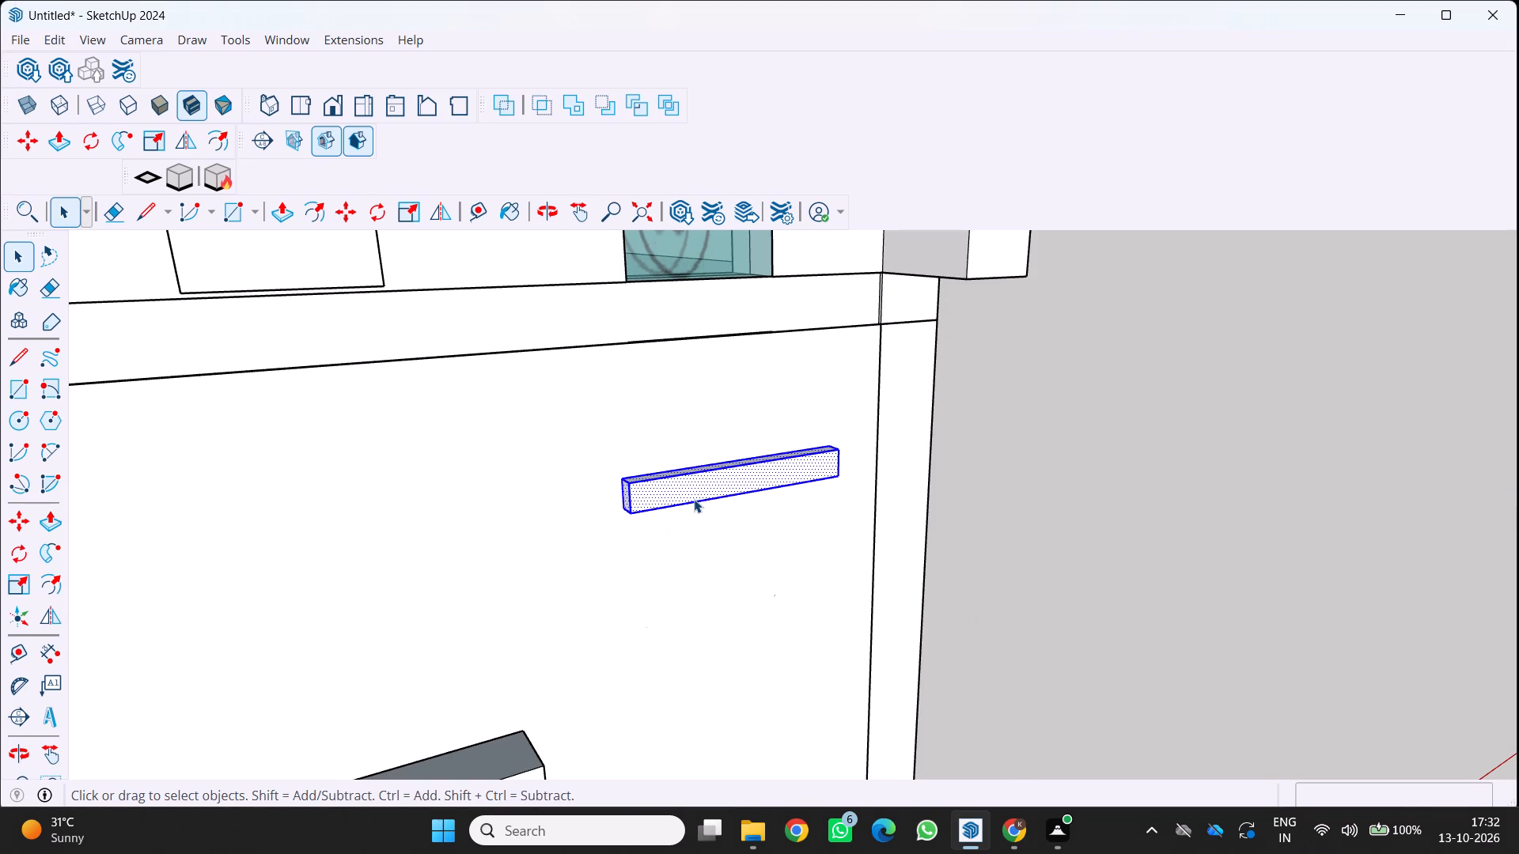
pyautogui.press('m')
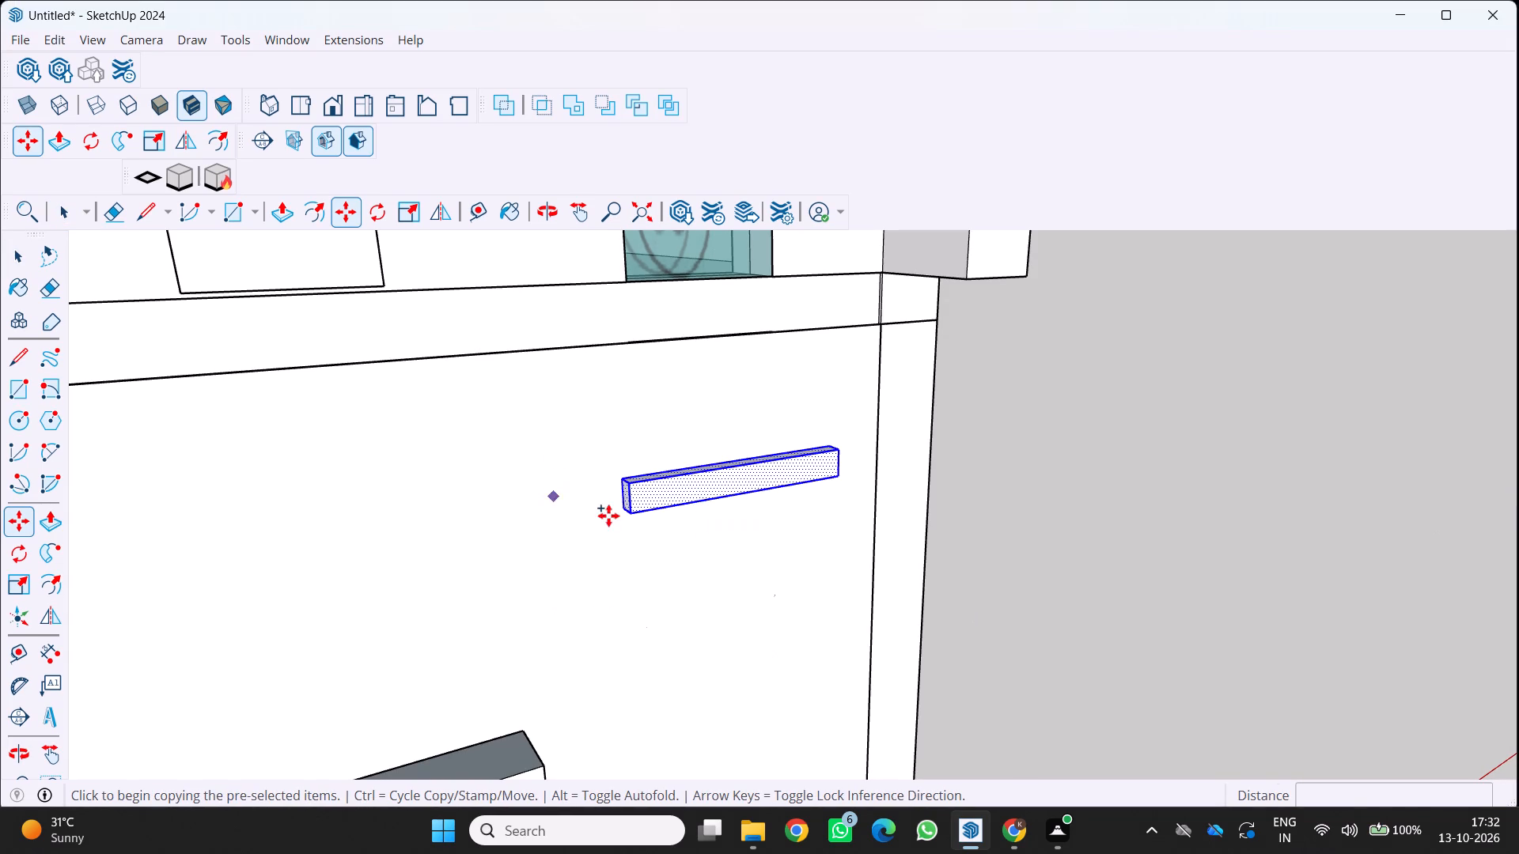
pyautogui.click(631, 516)
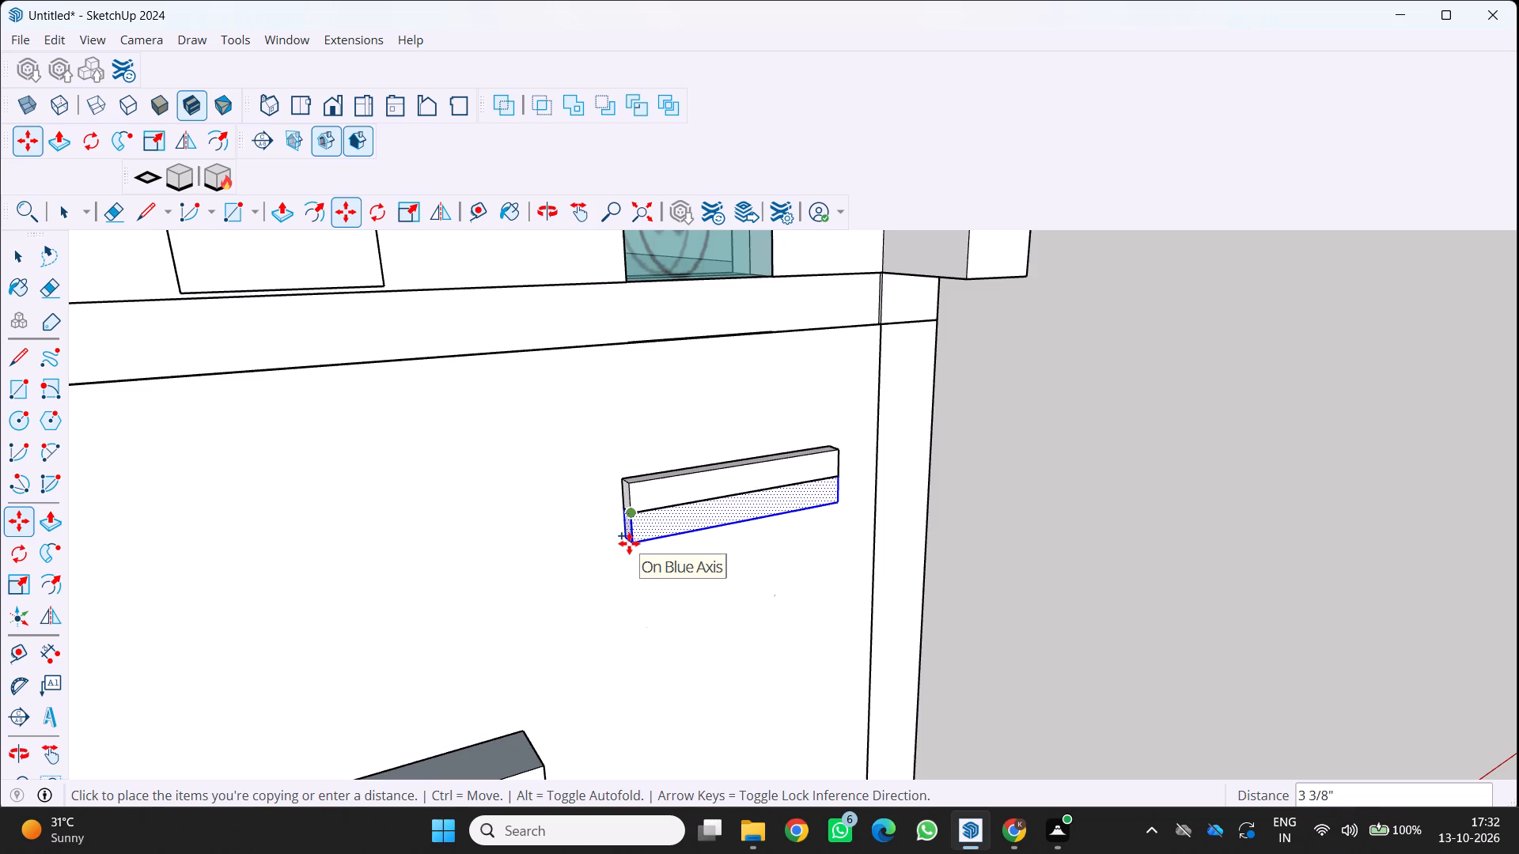
pyautogui.click(623, 555)
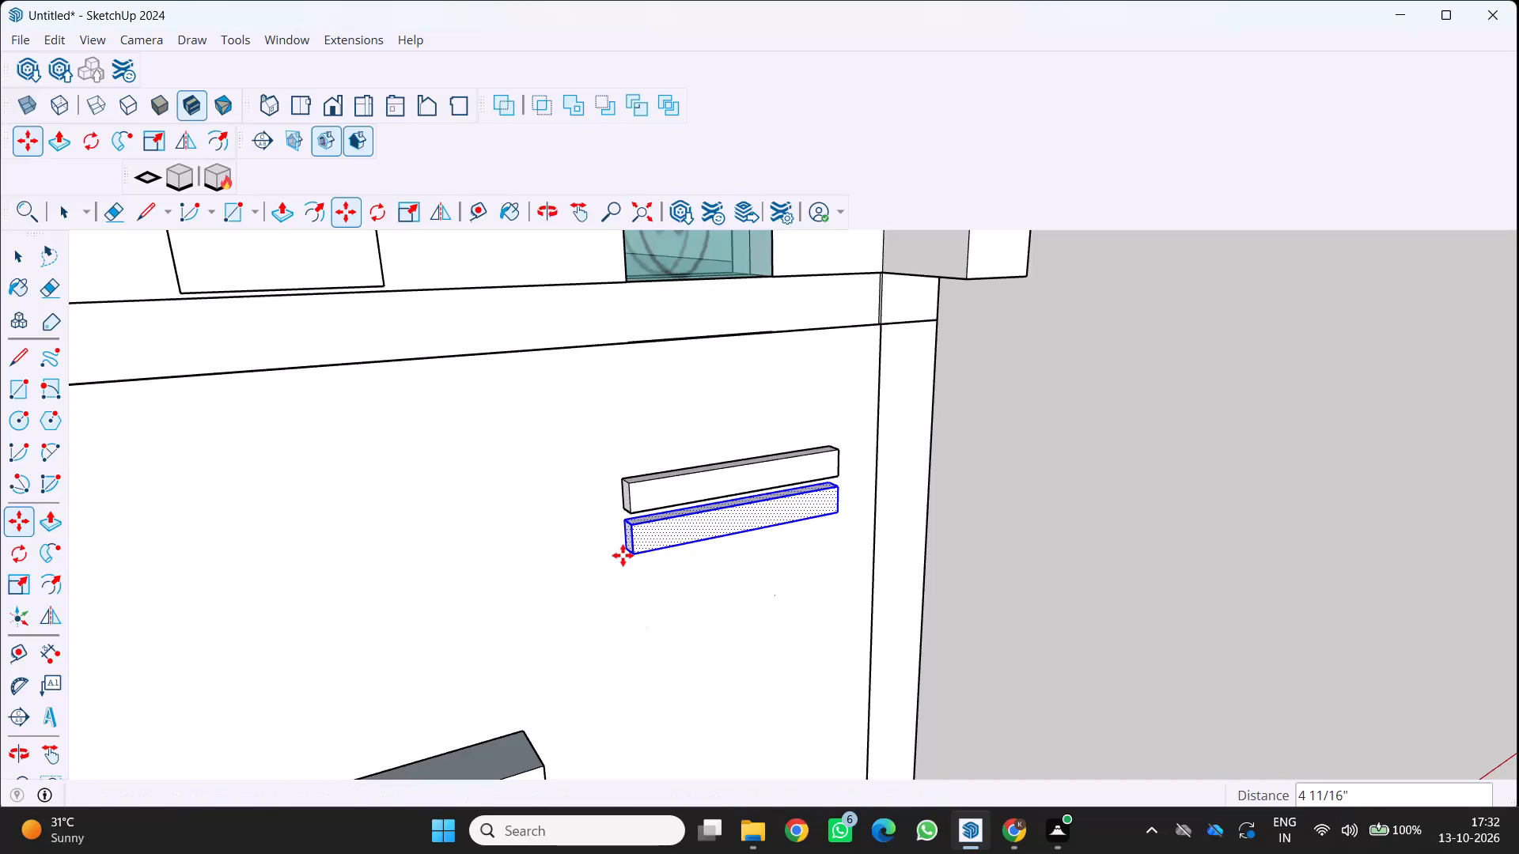
# Add a second pair of bars by copying the lowest bar down about 7 7/16" and its copy about 4 15/16".
pyautogui.scroll(-1, 633, 561)
pyautogui.moveTo(629, 561); pyautogui.dragTo(597, 542, button='middle')
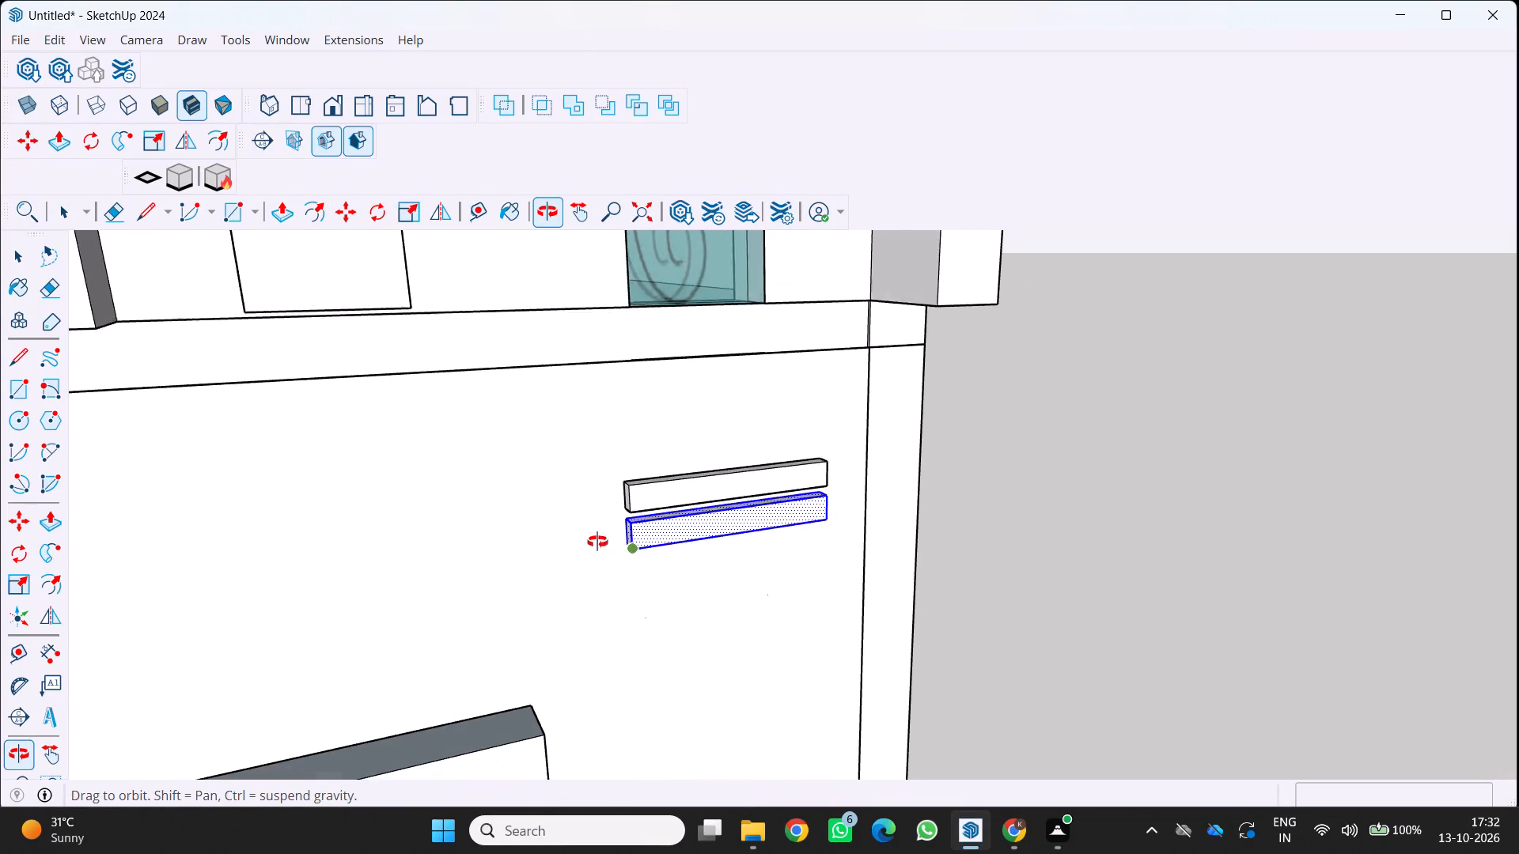
pyautogui.moveTo(597, 542); pyautogui.dragTo(596, 522, button='middle')
pyautogui.click(640, 549)
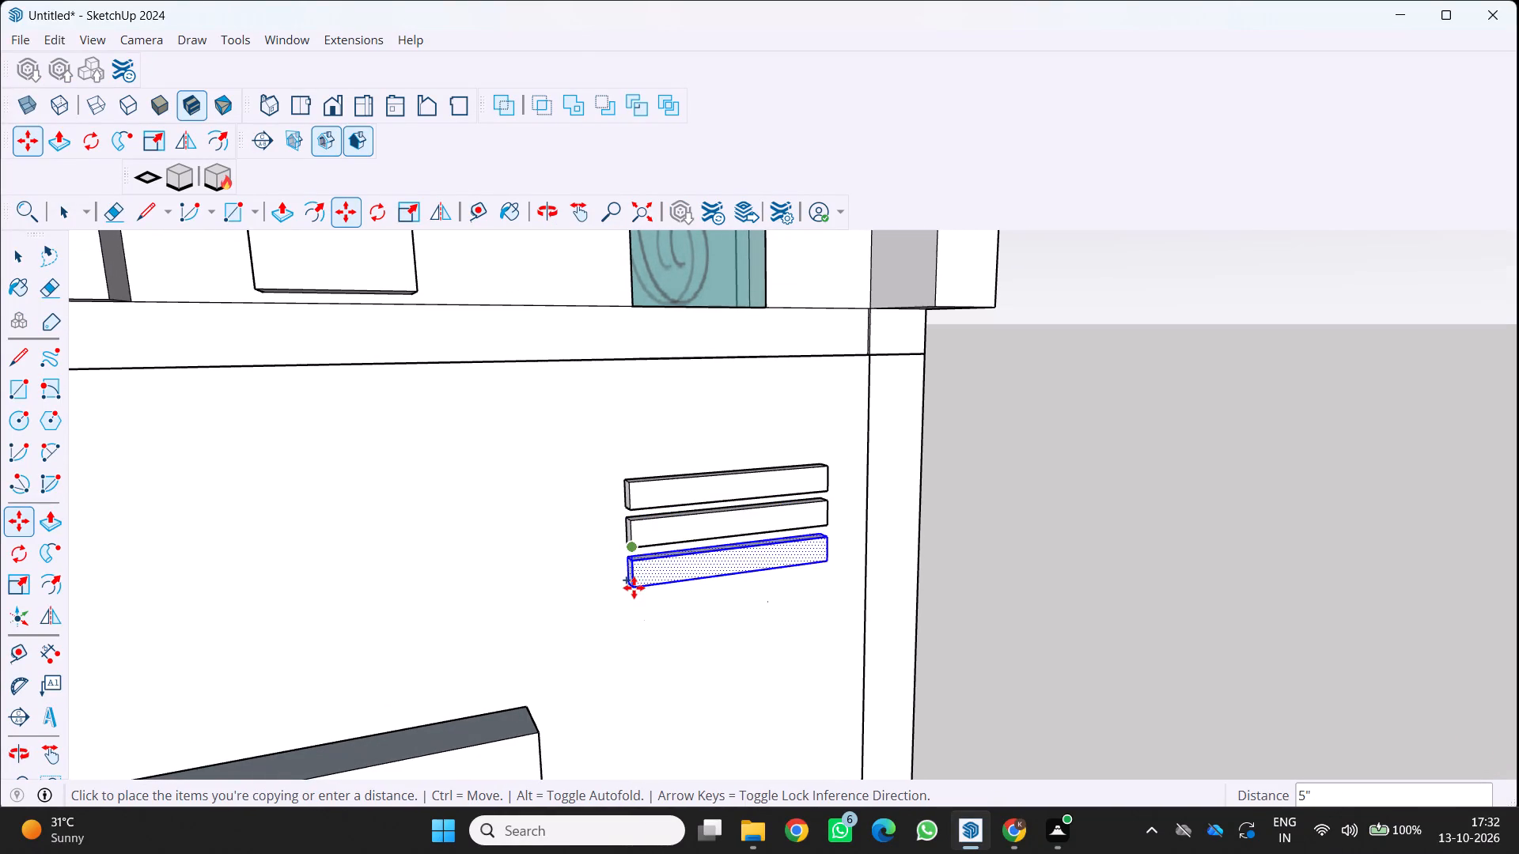
pyautogui.click(631, 606)
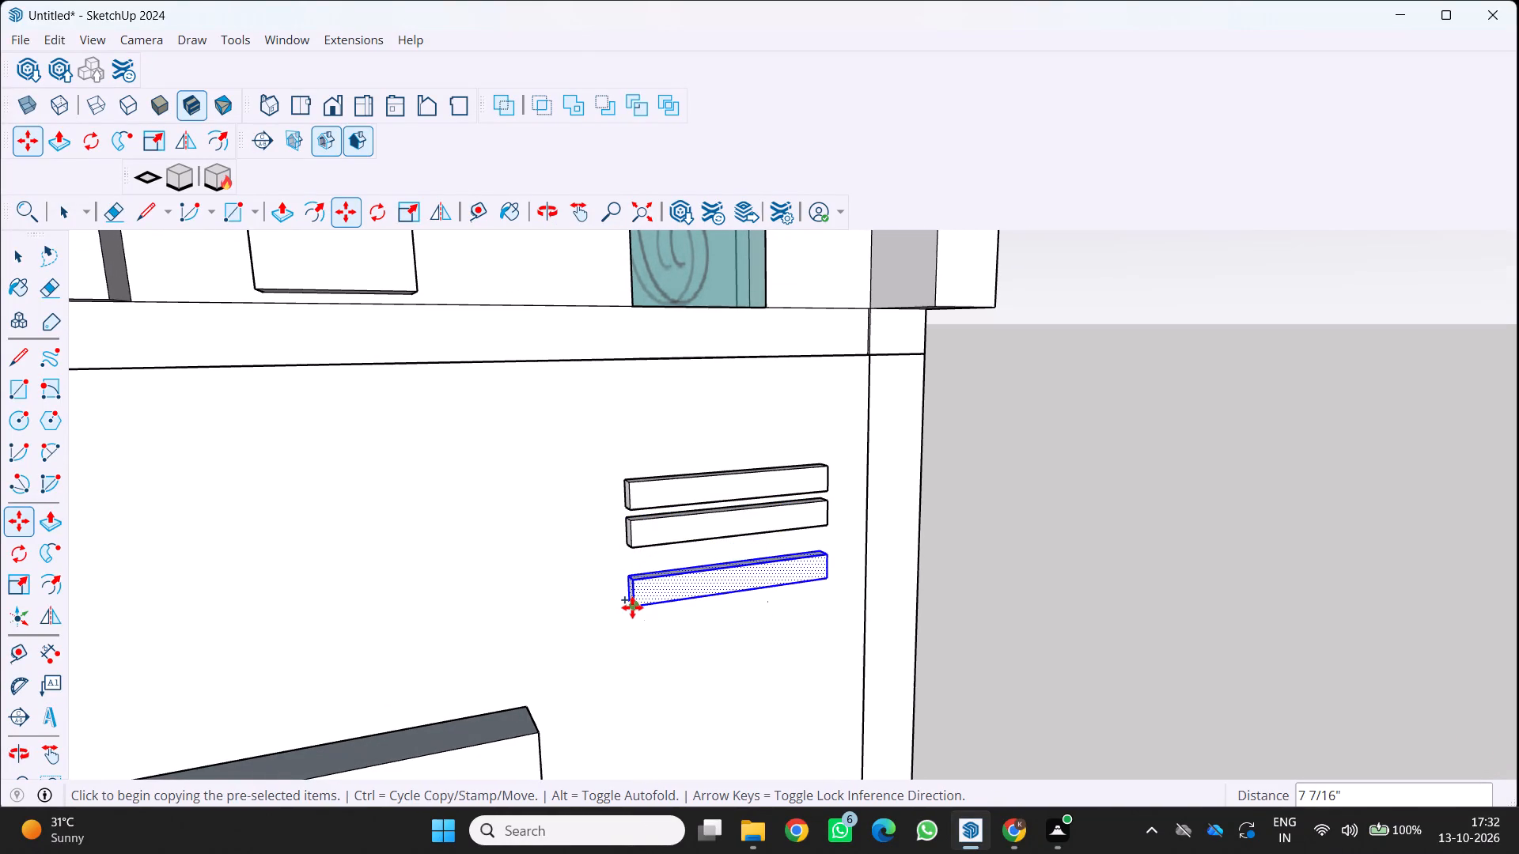
pyautogui.click(634, 606)
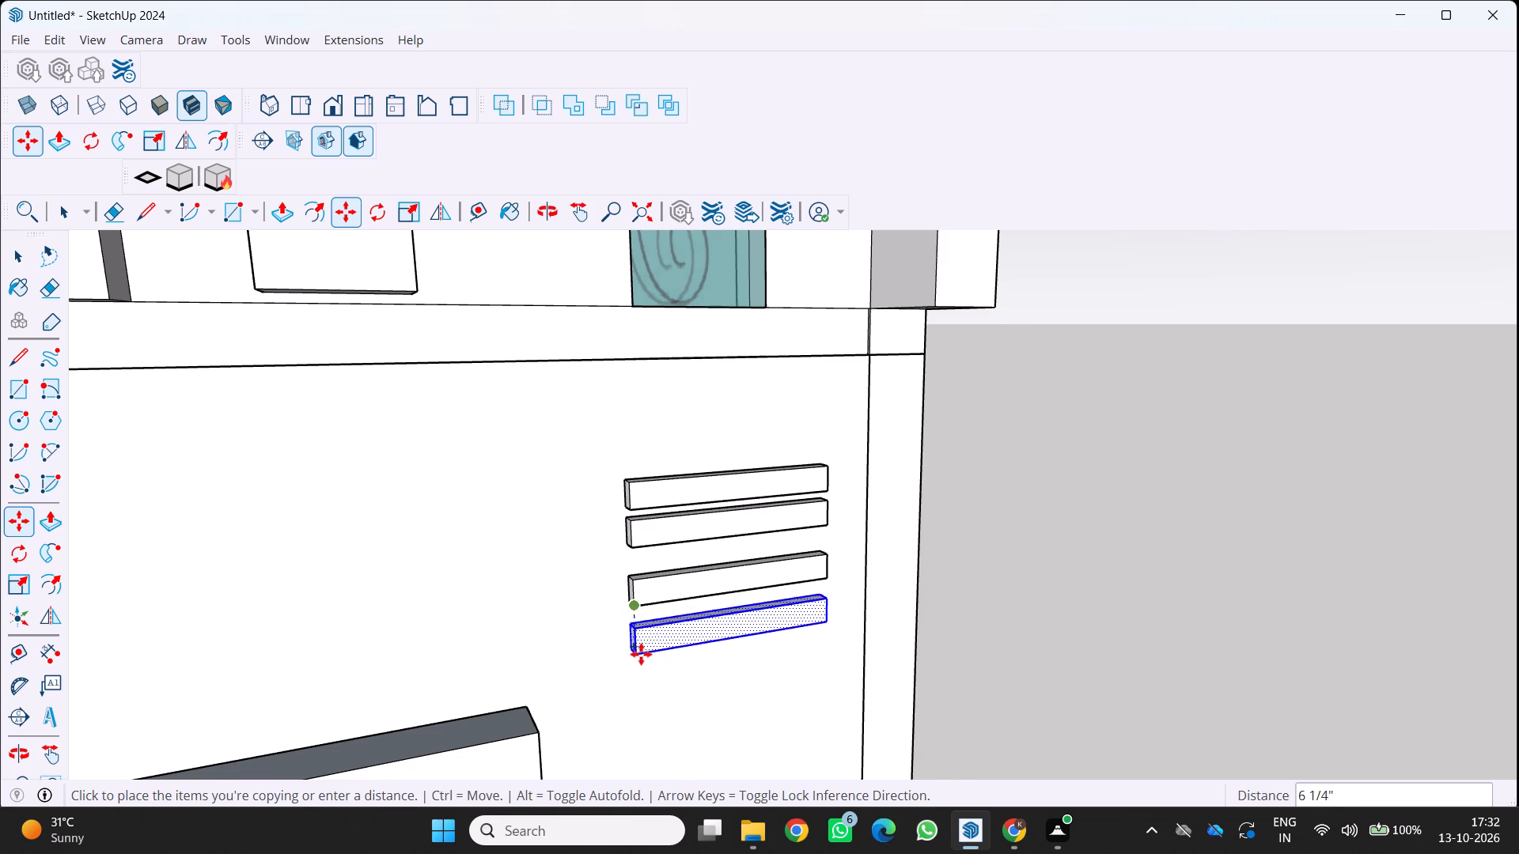
pyautogui.scroll(2, 641, 652)
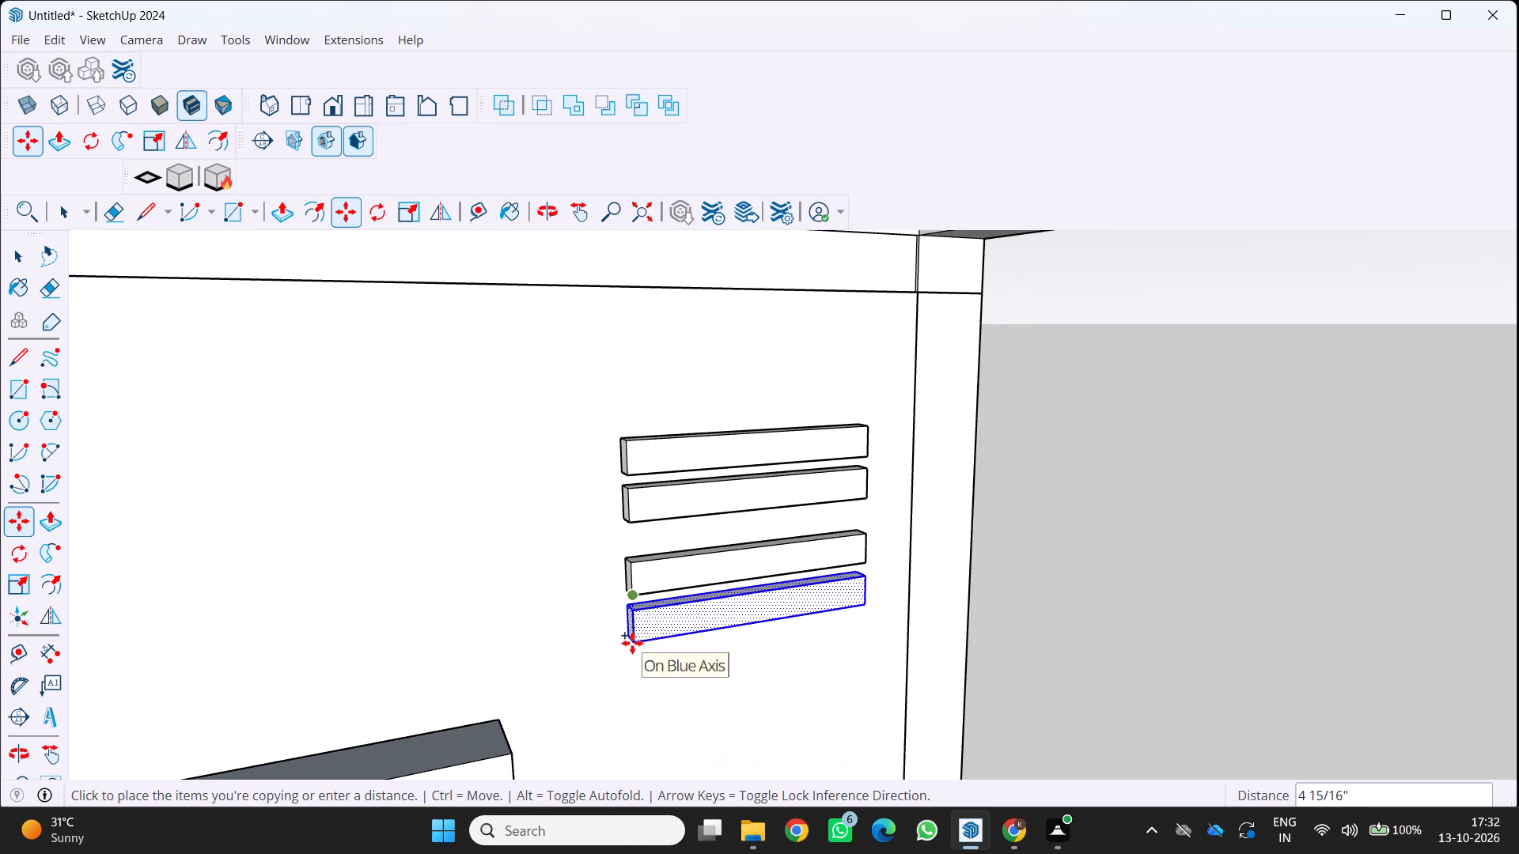
pyautogui.click(632, 643)
# Add a third pair of bars by copying the lowest bar down about 8 13/16" and its copy about 5 3/4".
pyautogui.scroll(-7, 600, 663)
pyautogui.moveTo(585, 668); pyautogui.dragTo(430, 514, button='middle')
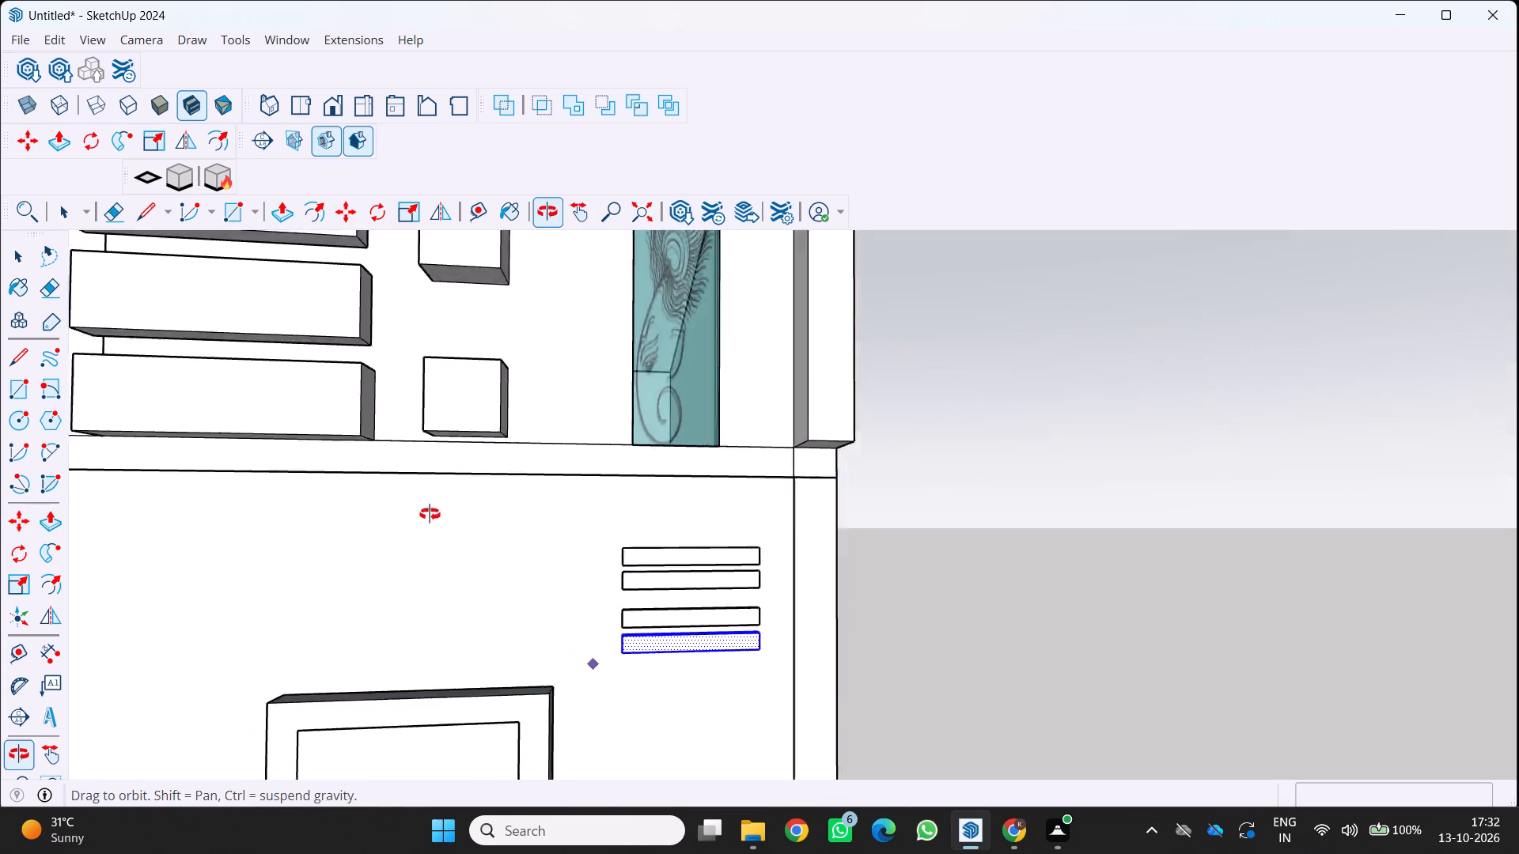
pyautogui.moveTo(430, 514); pyautogui.dragTo(425, 508, button='middle')
pyautogui.scroll(-2, 425, 520)
pyautogui.press('space')
pyautogui.press('space')
pyautogui.scroll(-4, 804, 701)
pyautogui.moveTo(883, 610); pyautogui.dragTo(887, 610, button='middle')
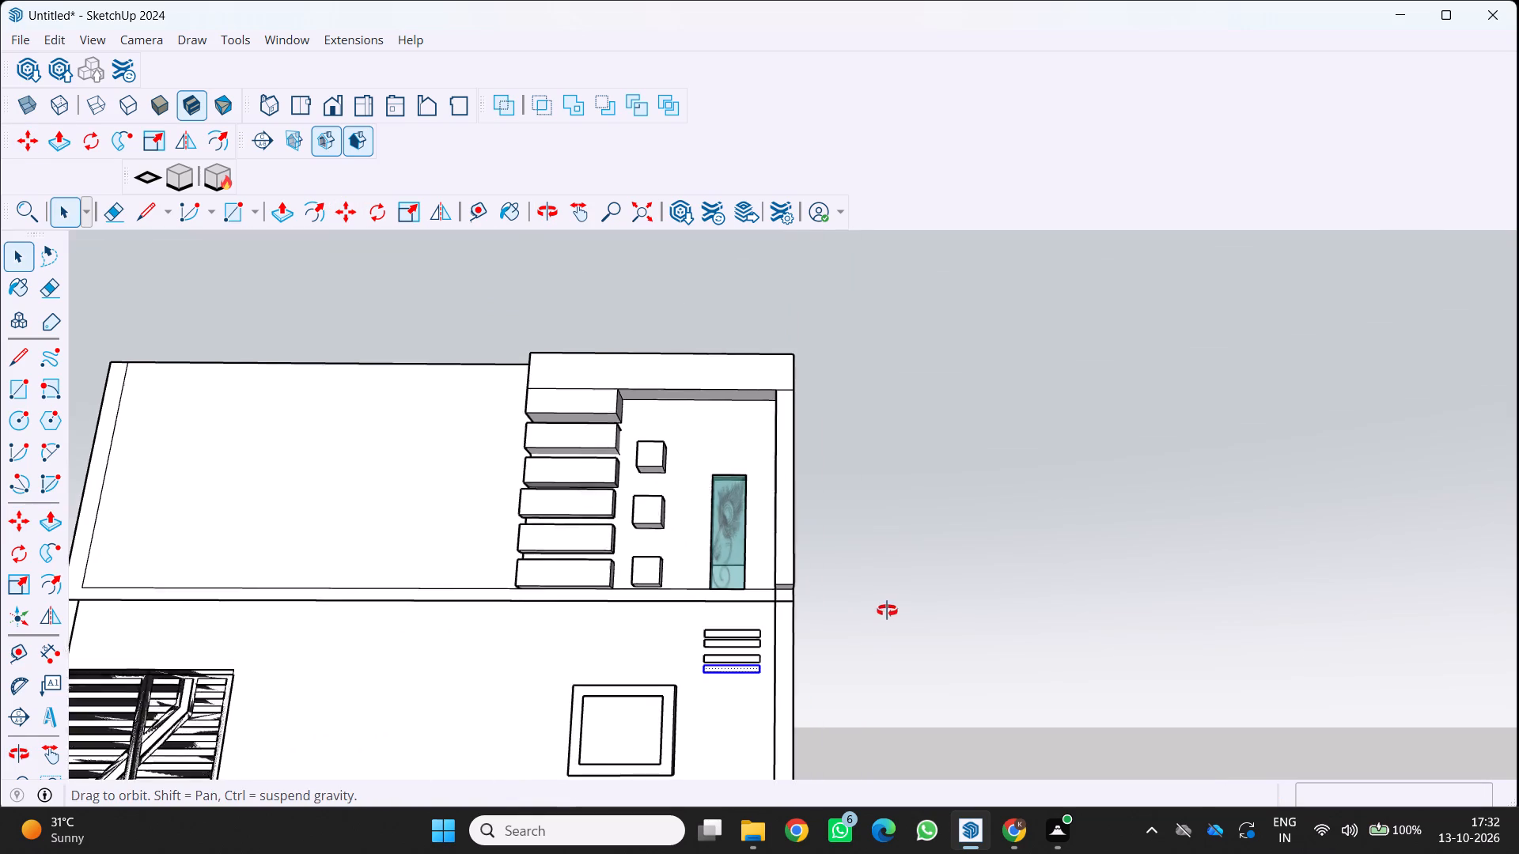
pyautogui.moveTo(887, 610); pyautogui.dragTo(879, 698, button='middle')
pyautogui.press('space')
pyautogui.press('space')
pyautogui.scroll(3, 719, 675)
pyautogui.moveTo(880, 689); pyautogui.dragTo(955, 693, button='middle')
pyautogui.press('m')
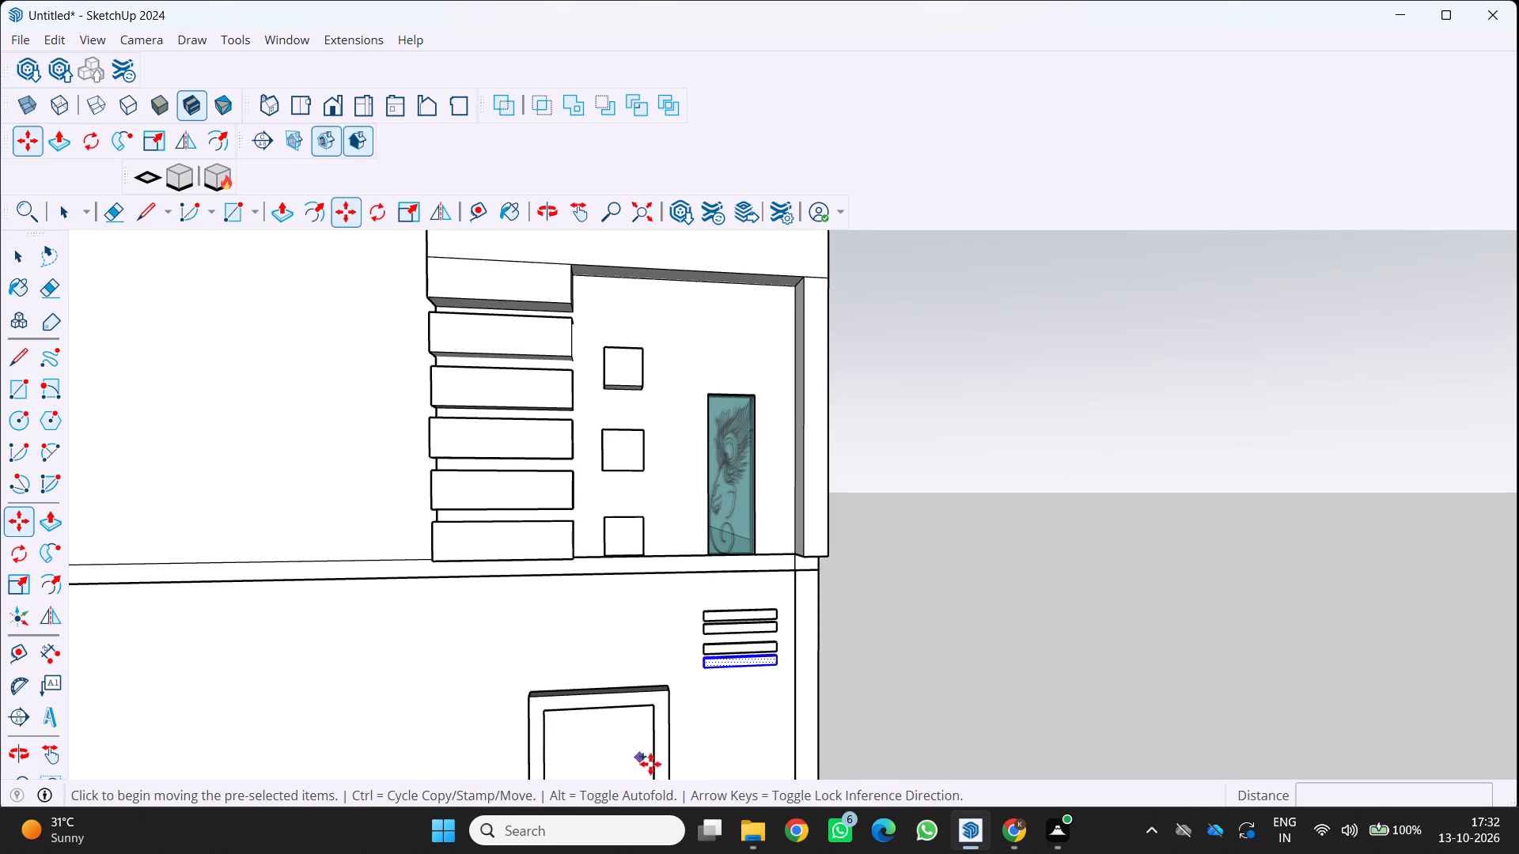
pyautogui.scroll(3, 729, 731)
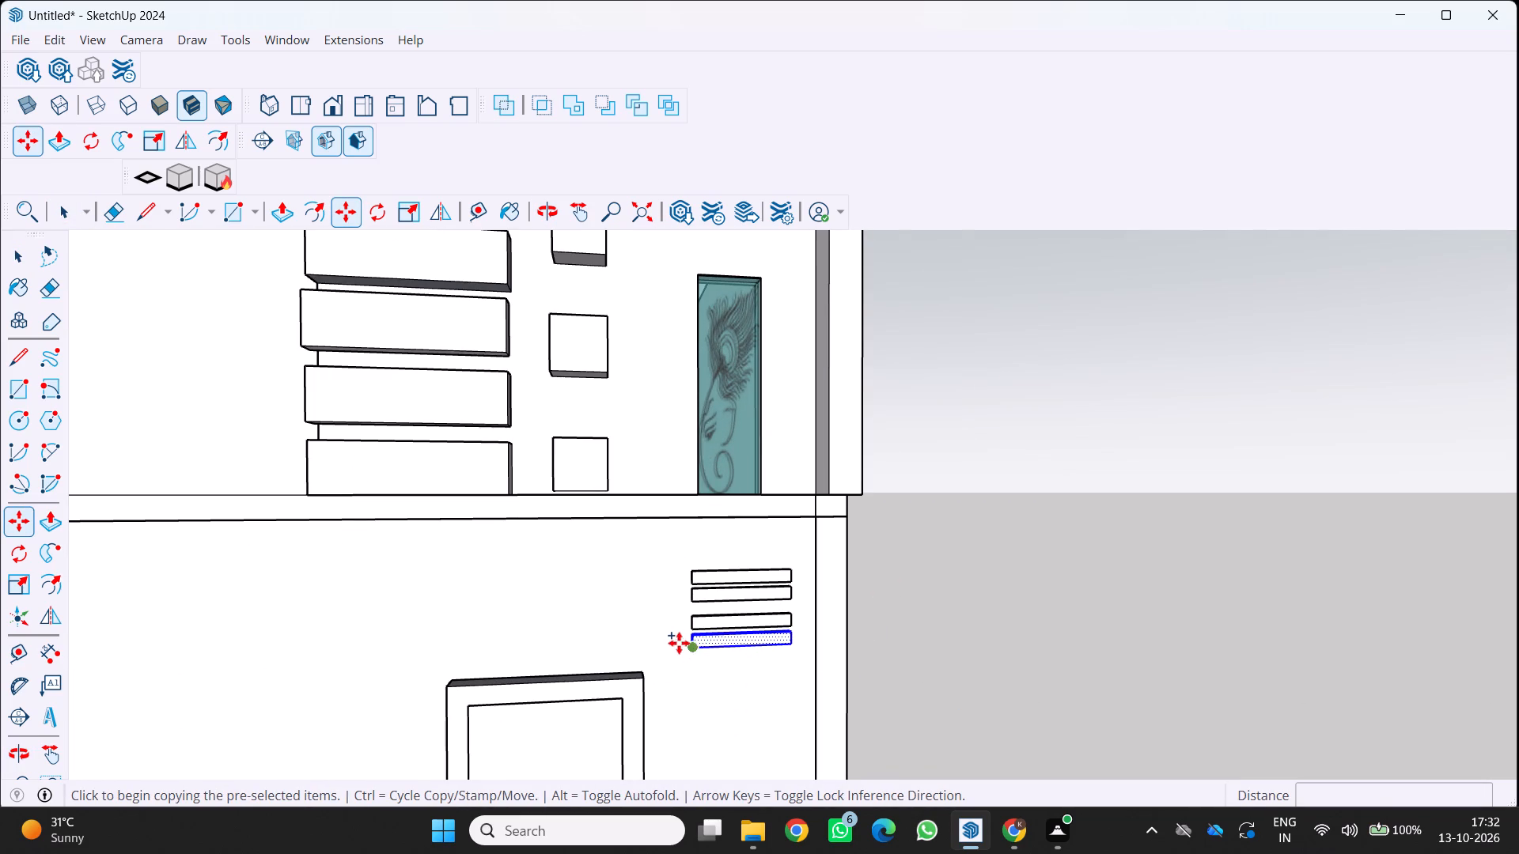
pyautogui.click(695, 645)
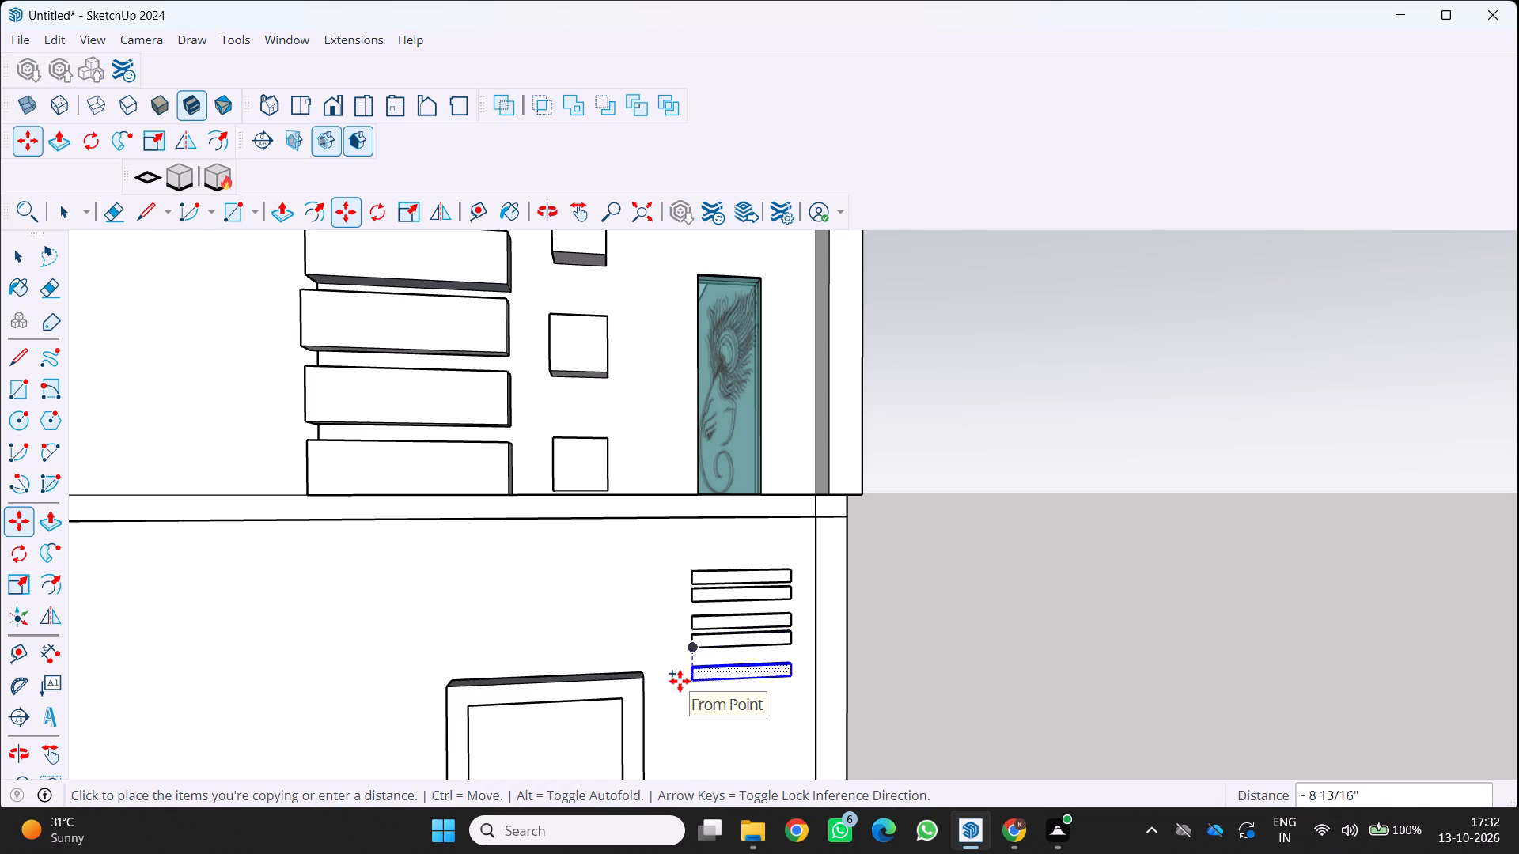
pyautogui.click(680, 681)
pyautogui.click(691, 685)
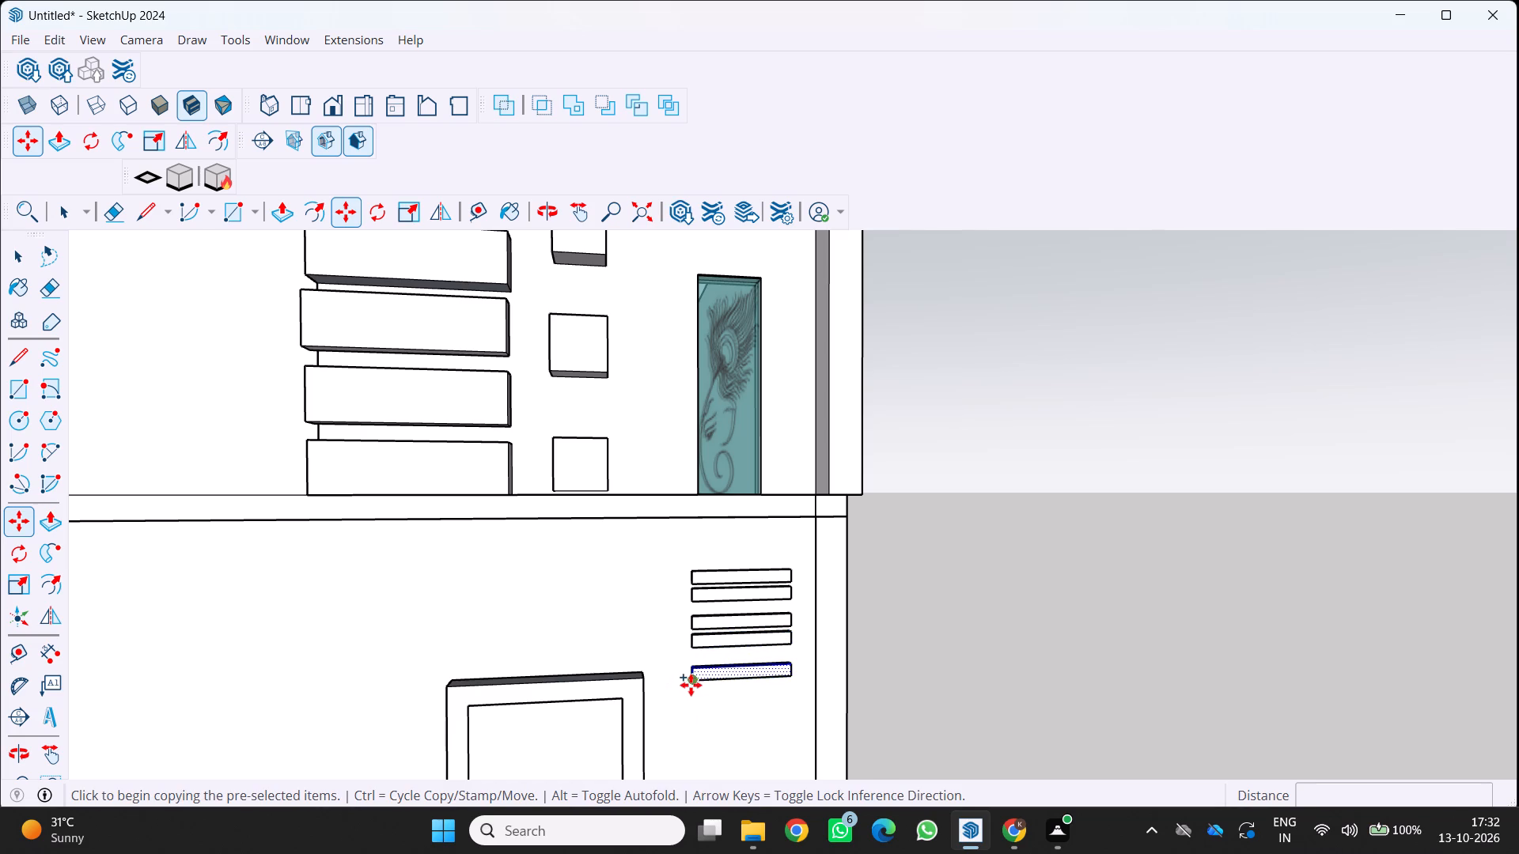
pyautogui.click(684, 703)
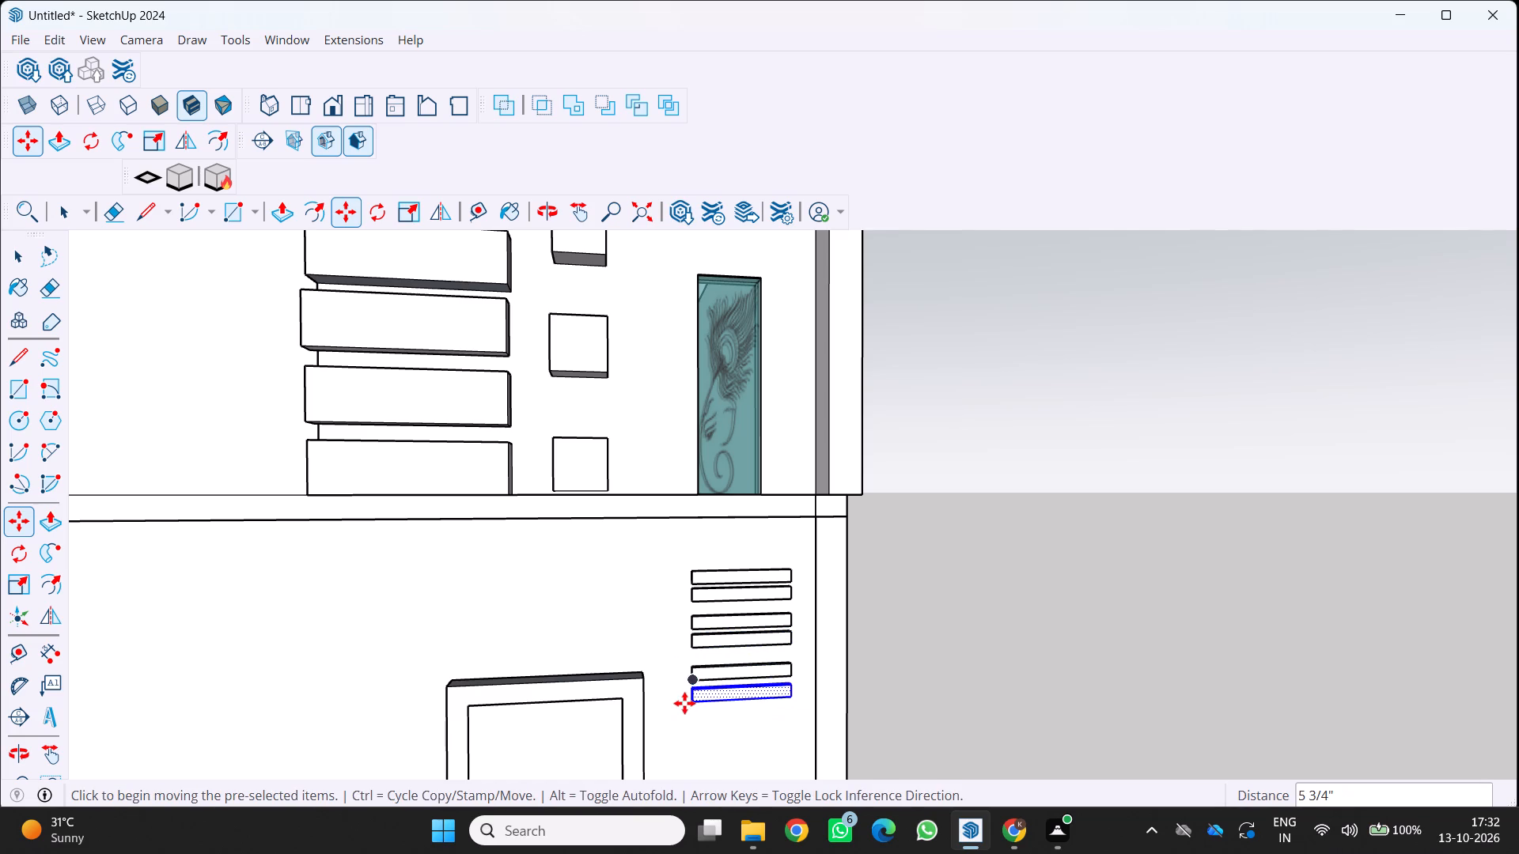
# Add a fourth pair of bars by copying the lowest bar down about 9 5/8" and its copy about 4 3/4".
pyautogui.click(689, 702)
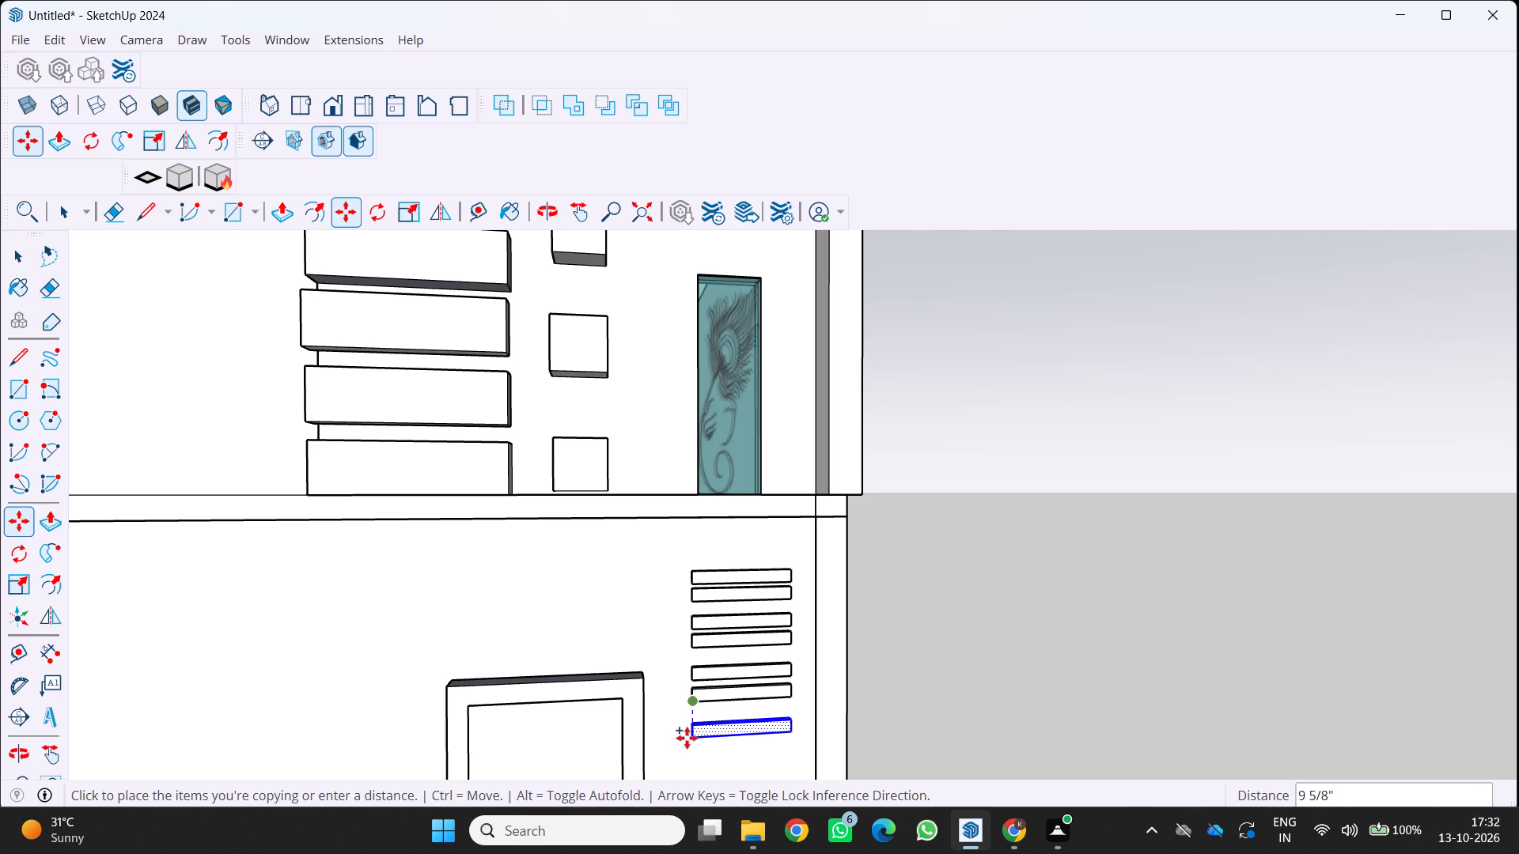
pyautogui.click(687, 738)
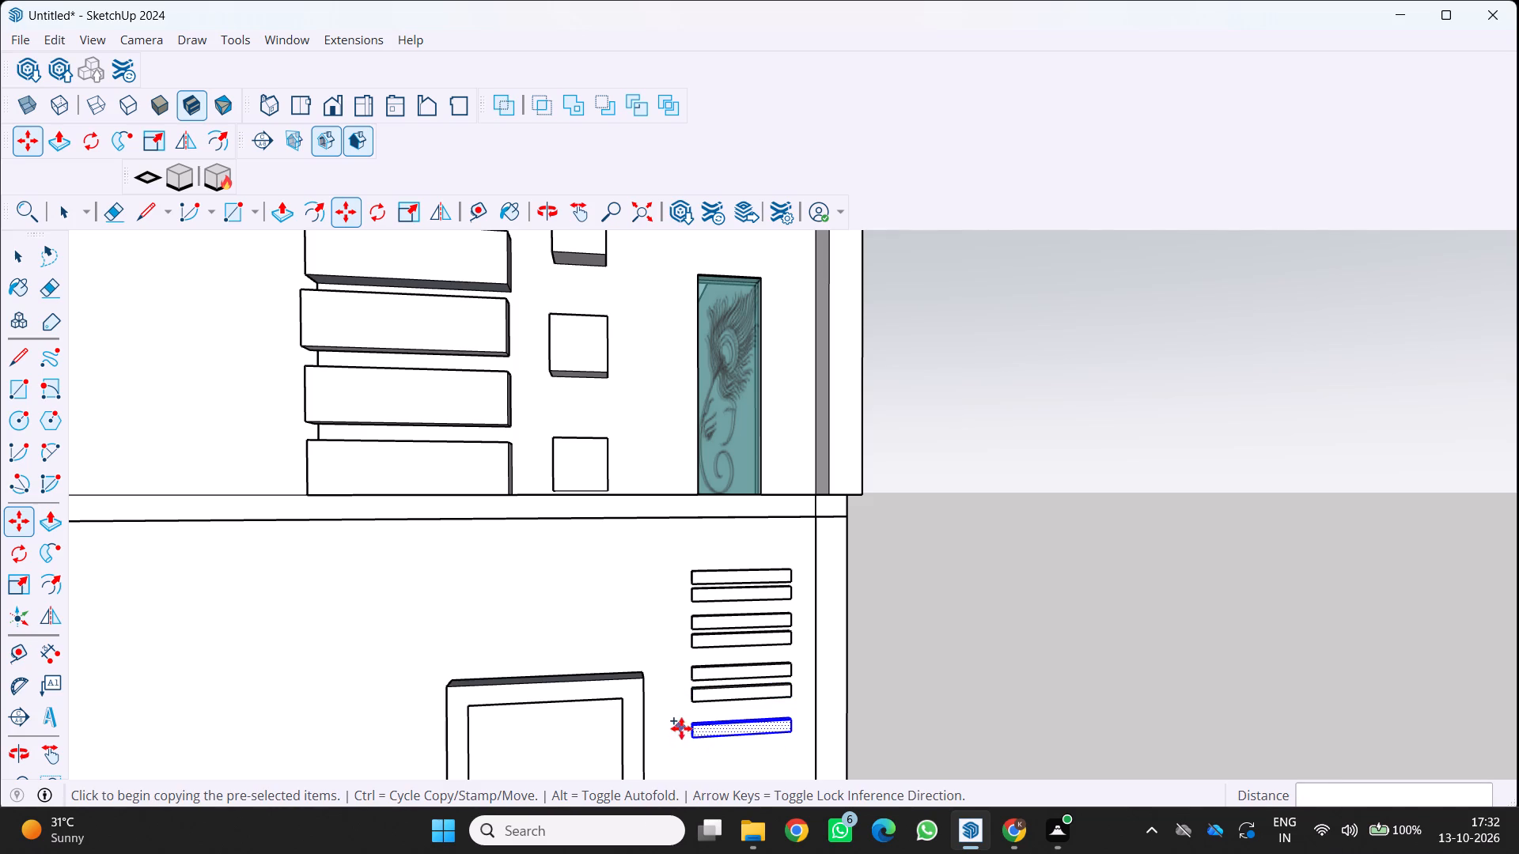
pyautogui.click(695, 740)
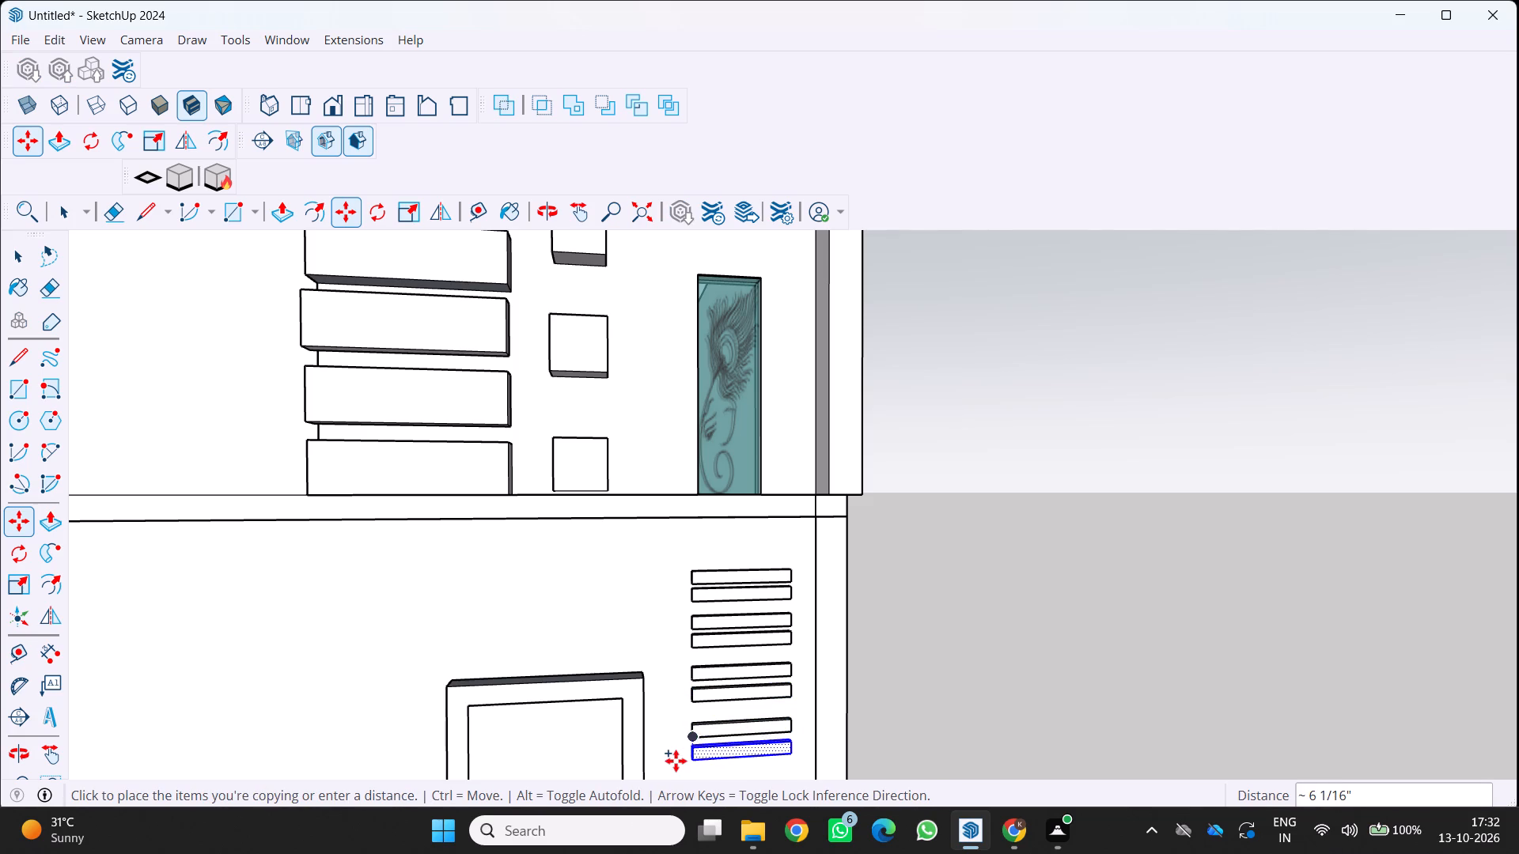
pyautogui.click(676, 756)
# Copy the lowest bar straight down twice in succession to add a fifth pair beside the window frame.
pyautogui.scroll(-3, 734, 790)
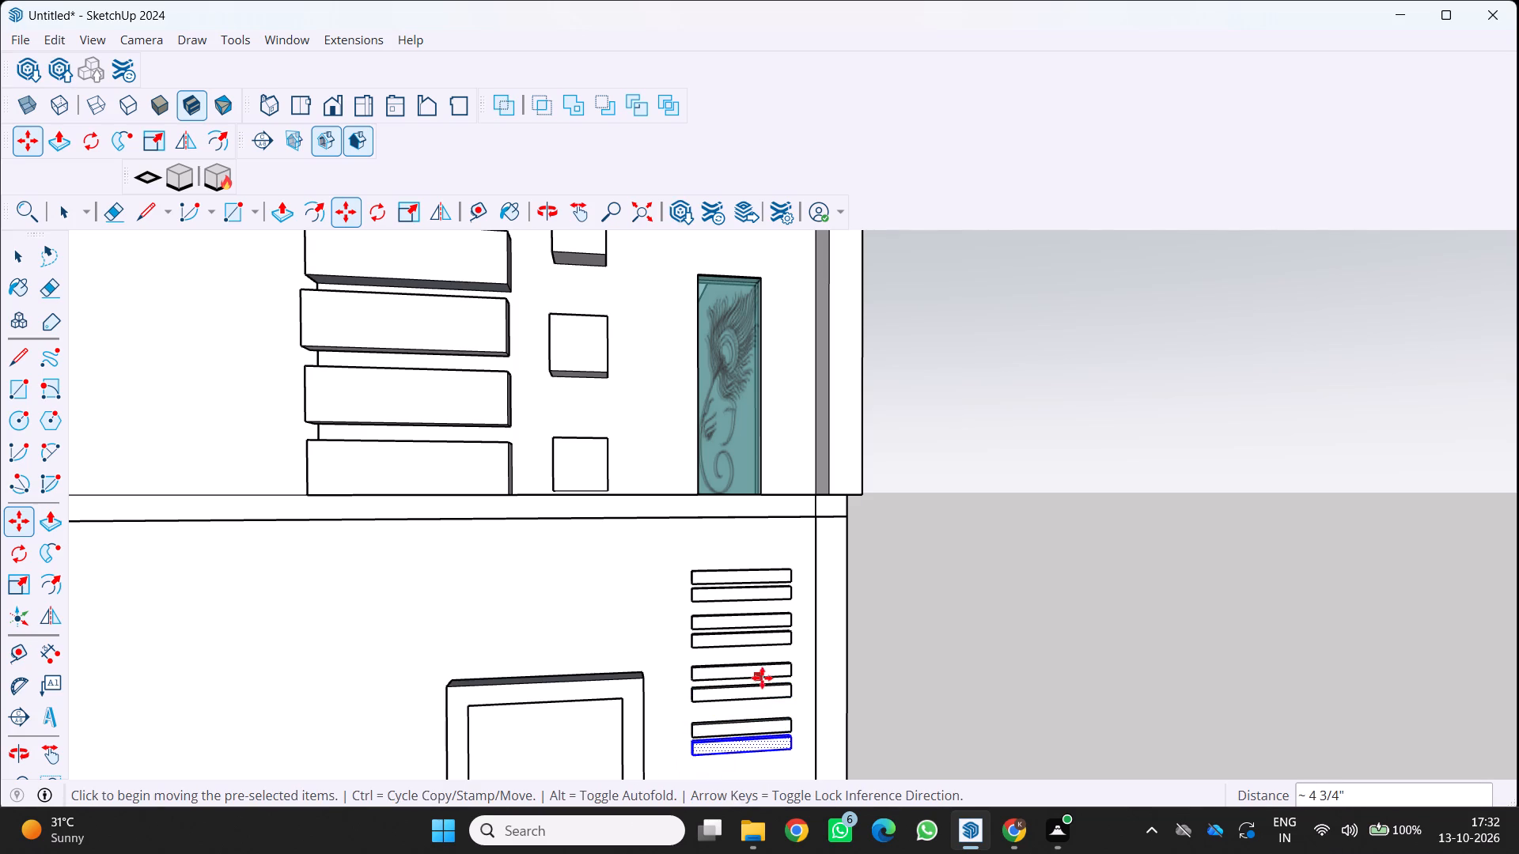
pyautogui.scroll(-4, 762, 678)
pyautogui.moveTo(763, 649); pyautogui.dragTo(714, 729, button='middle')
pyautogui.scroll(-1, 731, 696)
pyautogui.scroll(3, 706, 733)
pyautogui.moveTo(706, 733); pyautogui.dragTo(721, 685, button='middle')
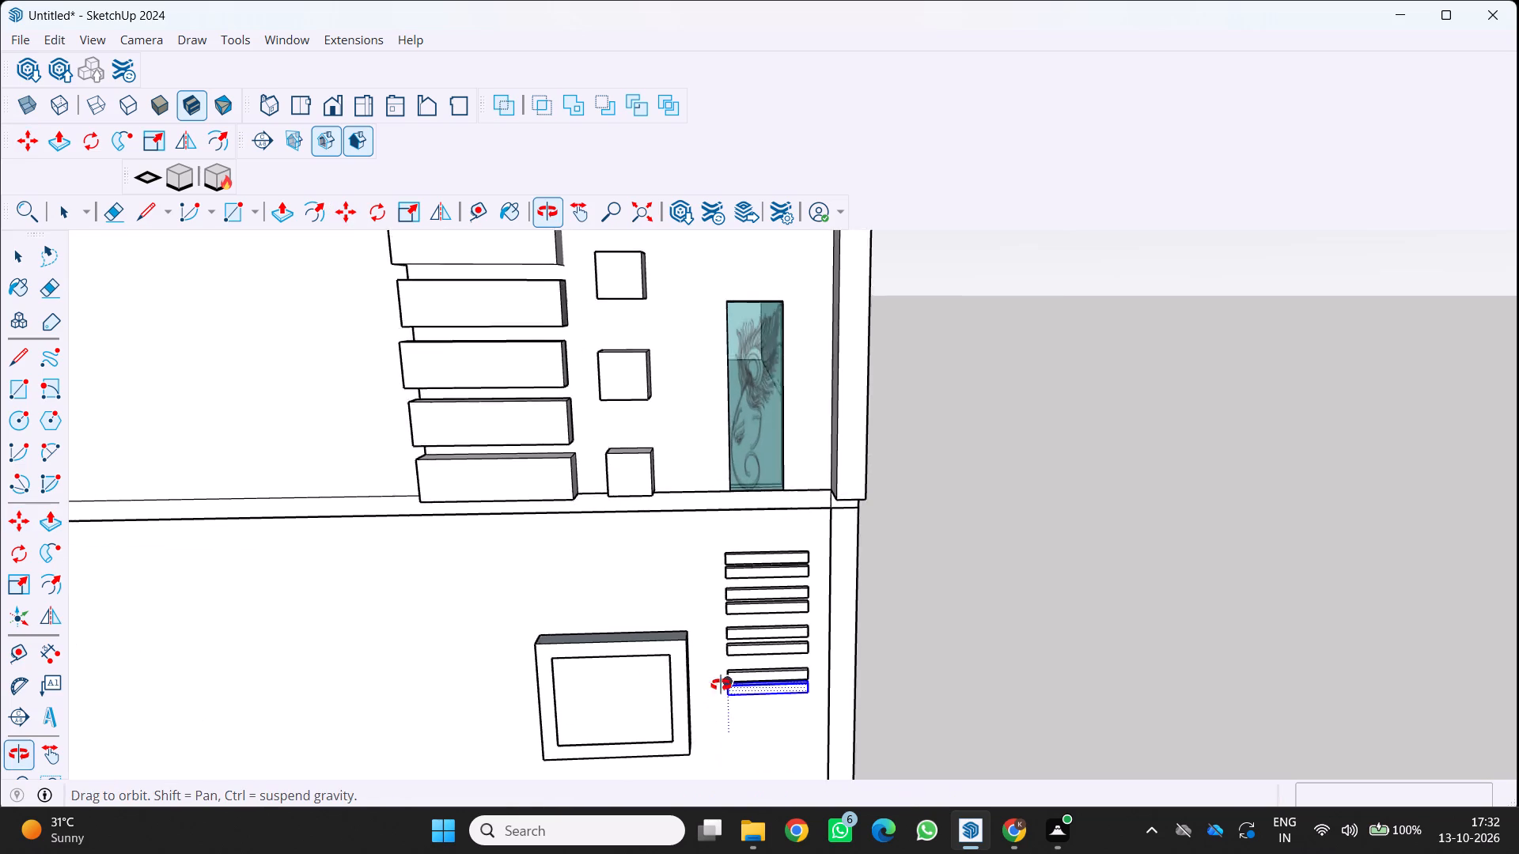
pyautogui.moveTo(721, 685); pyautogui.dragTo(733, 570, button='middle')
pyautogui.scroll(-10, 732, 557)
pyautogui.scroll(7, 720, 651)
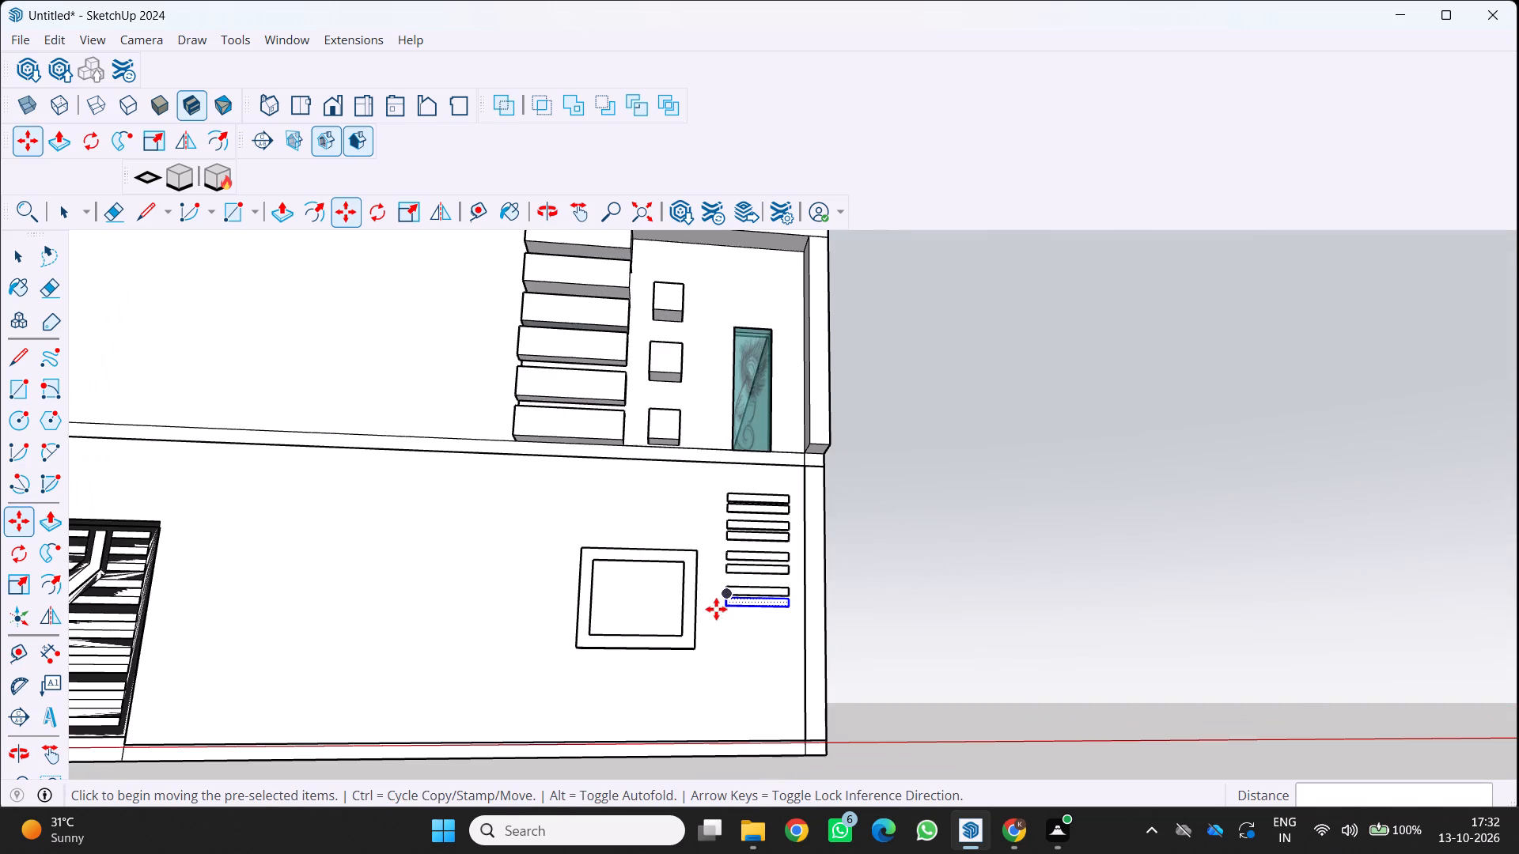
pyautogui.scroll(3, 712, 615)
pyautogui.click(733, 607)
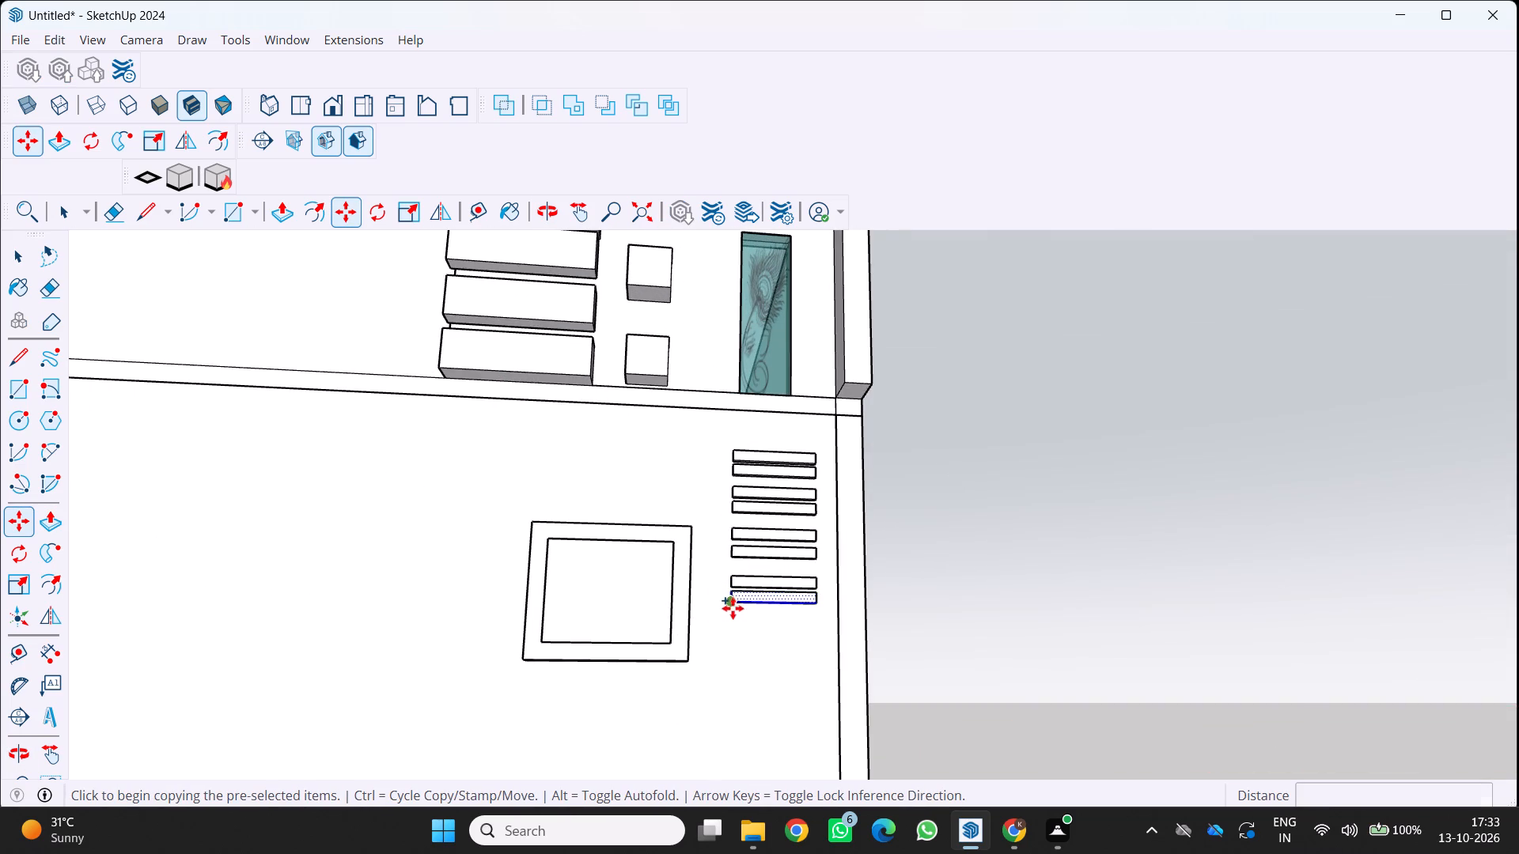
pyautogui.click(735, 627)
pyautogui.click(735, 627)
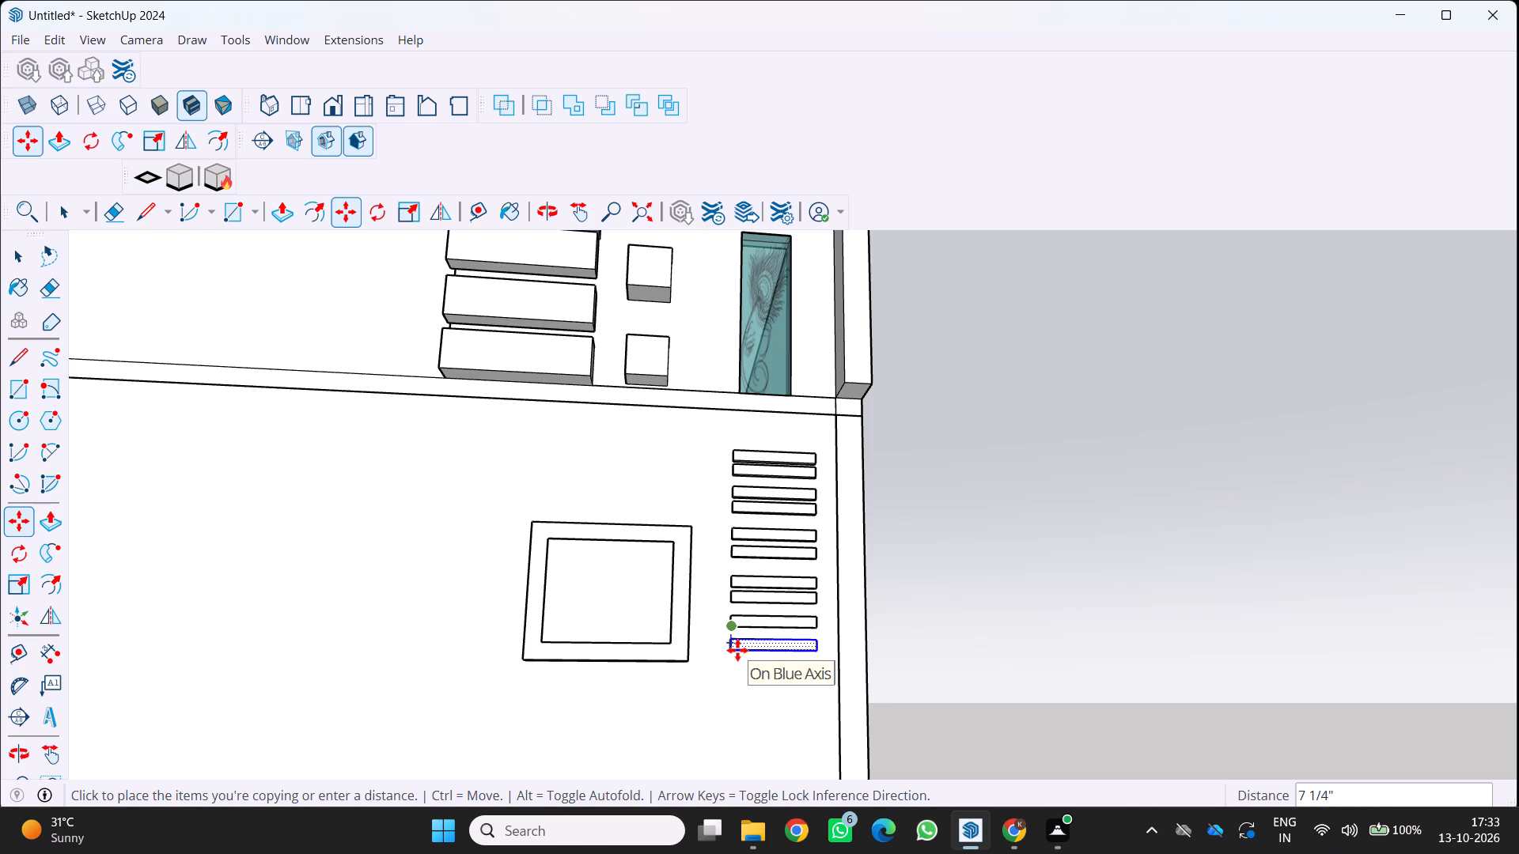
pyautogui.click(737, 648)
# Add a sixth pair by copying the lowest bar down with a wider gap and its copy down about 5 11/16".
pyautogui.click(733, 649)
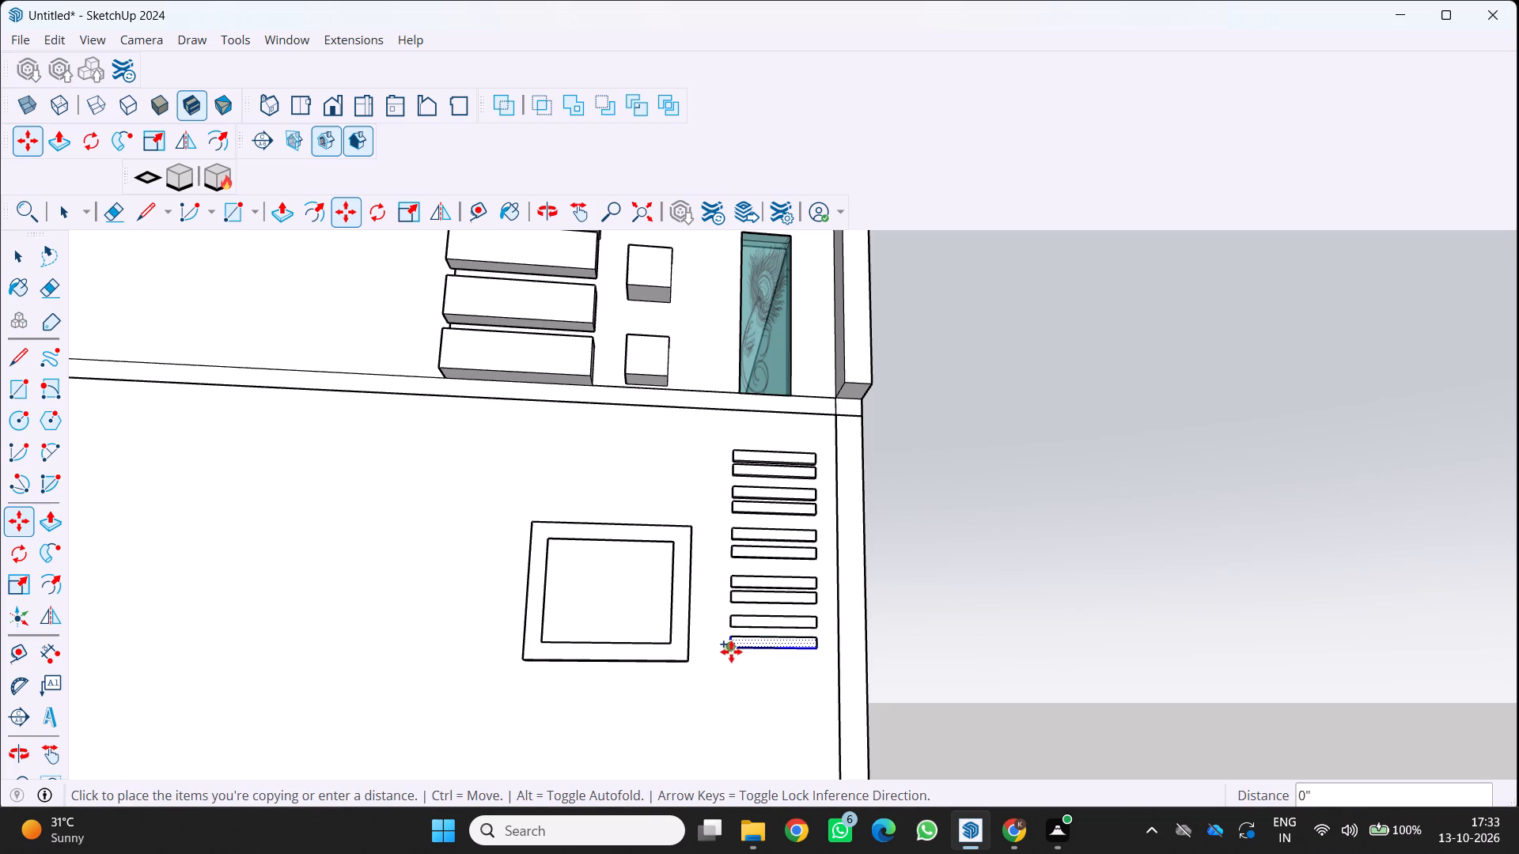
pyautogui.click(728, 680)
pyautogui.click(728, 680)
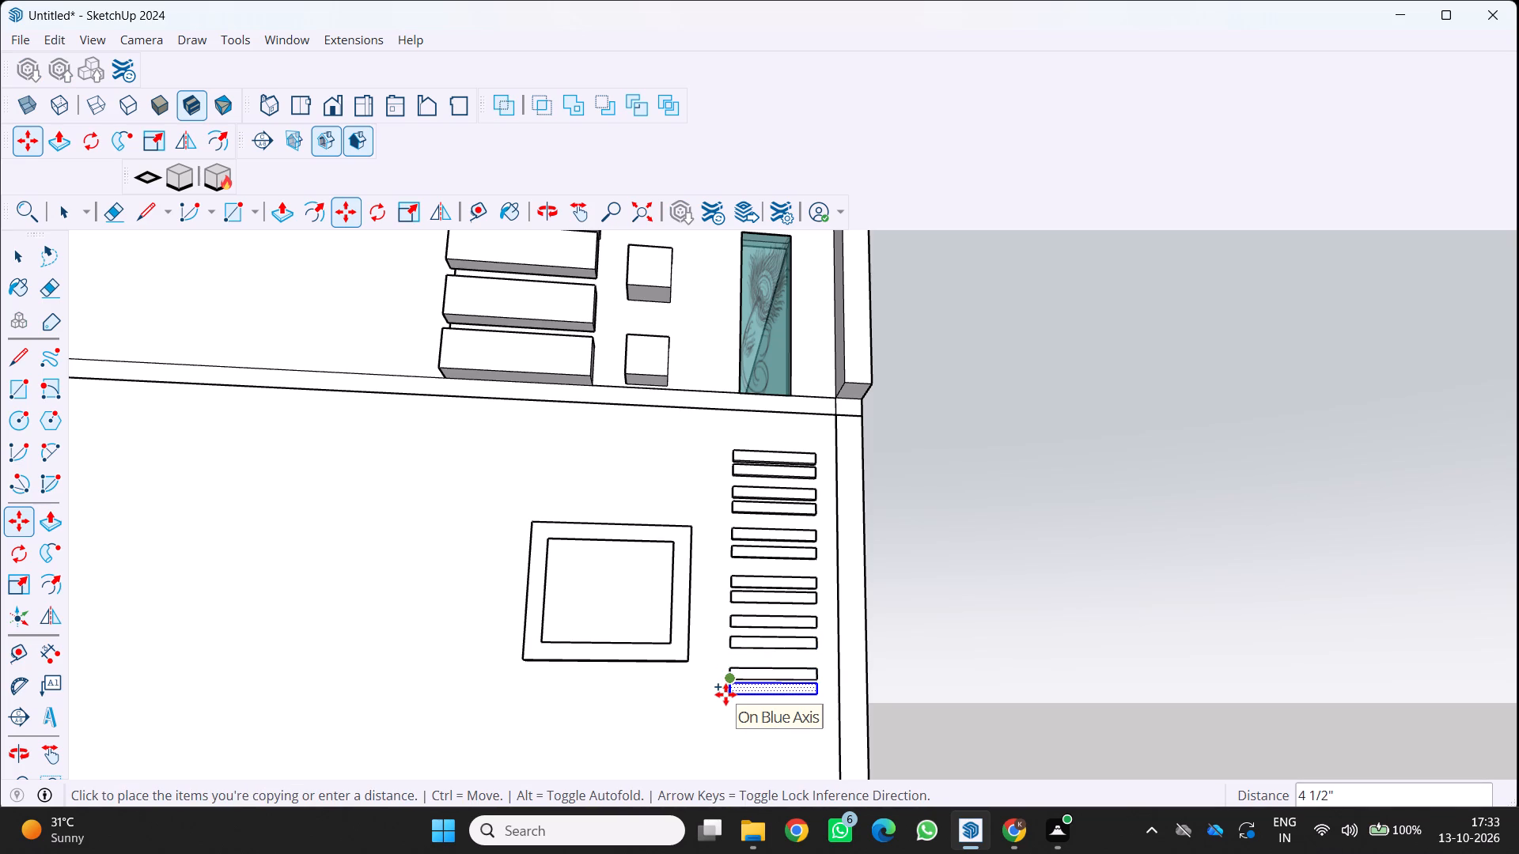
pyautogui.click(726, 699)
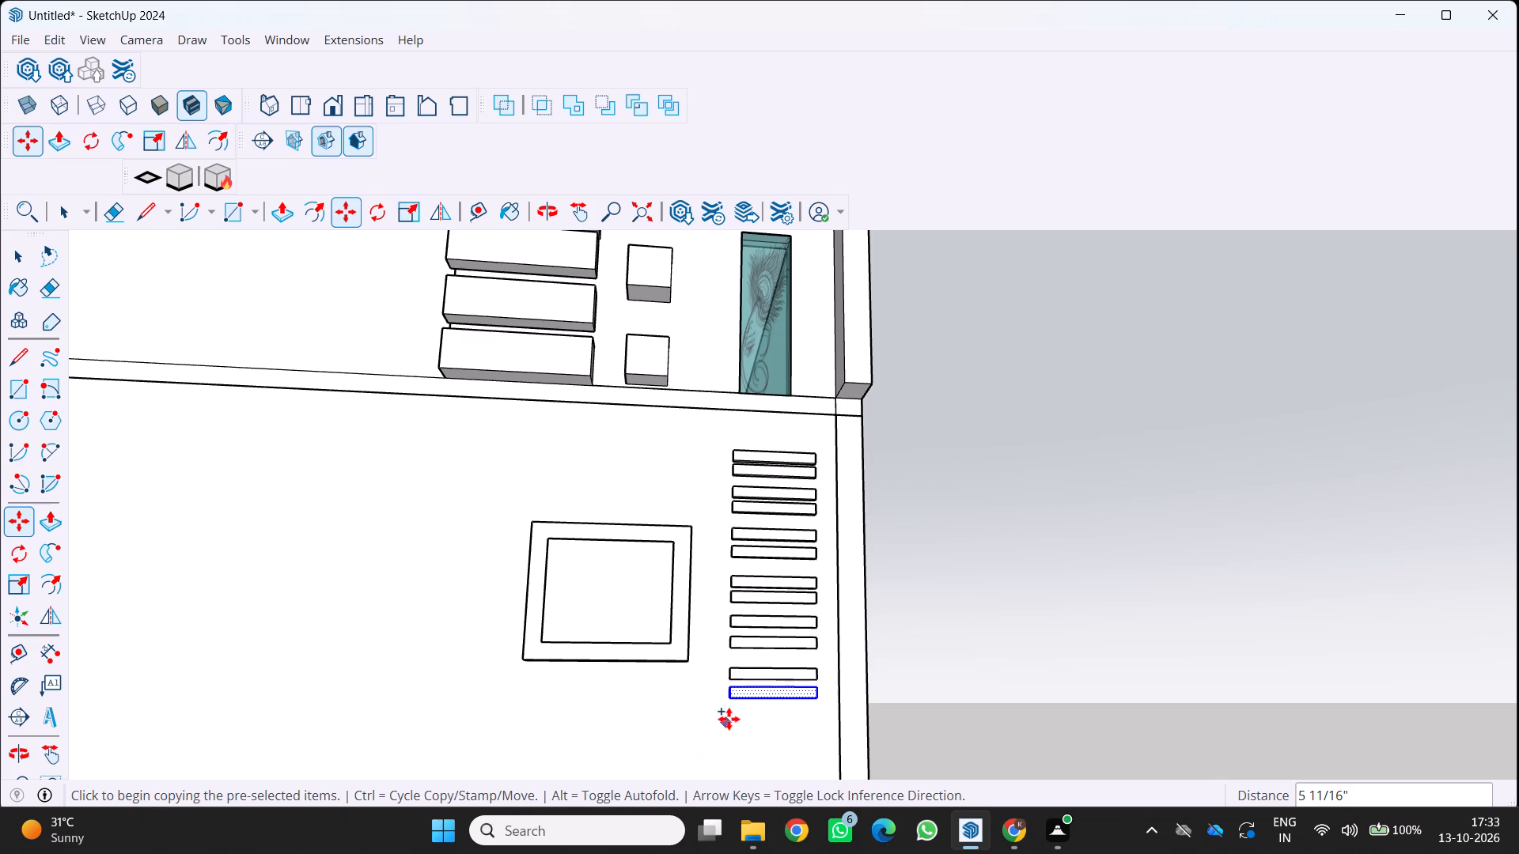
# Add a seventh pair near the wall base by copying the lowest bar down about 10 9/16" and its copy about 6", and clear the selection.
pyautogui.click(733, 698)
pyautogui.click(725, 734)
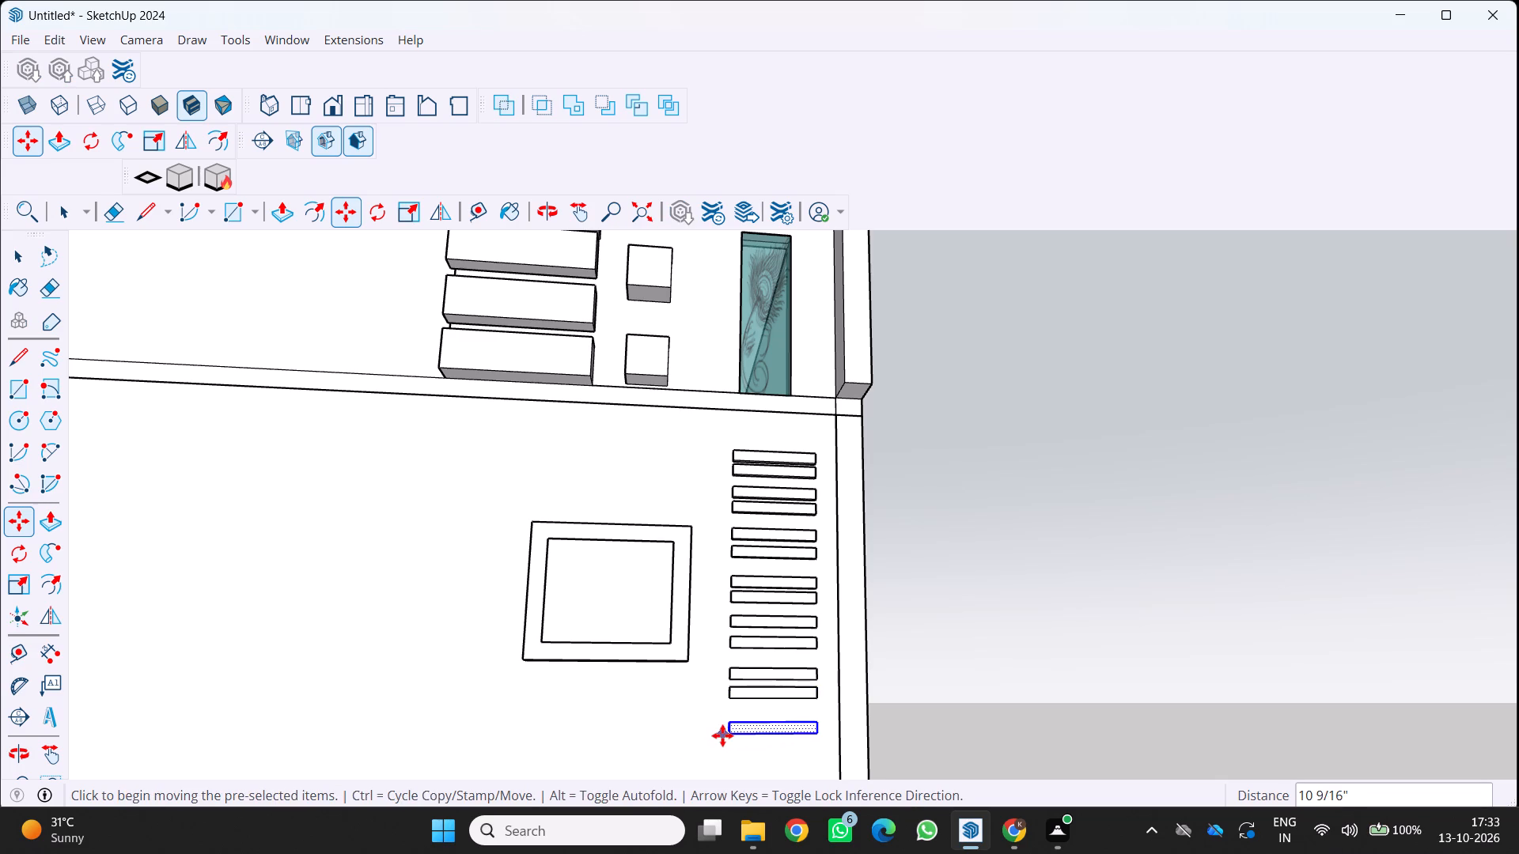
pyautogui.click(725, 737)
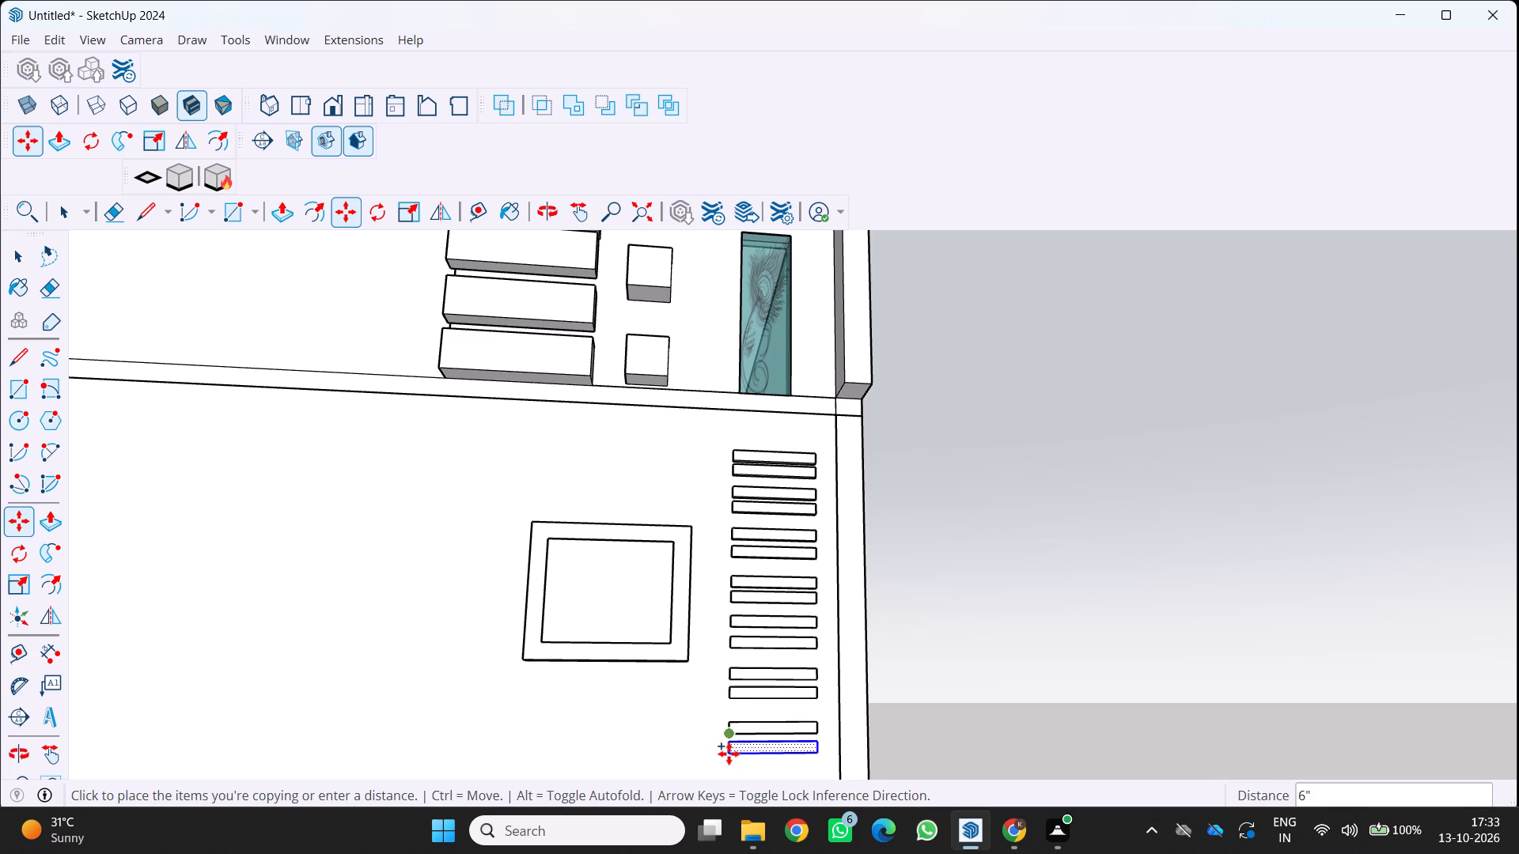
pyautogui.click(729, 752)
pyautogui.scroll(-5, 725, 757)
pyautogui.moveTo(739, 730); pyautogui.dragTo(757, 630, button='middle')
pyautogui.scroll(-3, 757, 630)
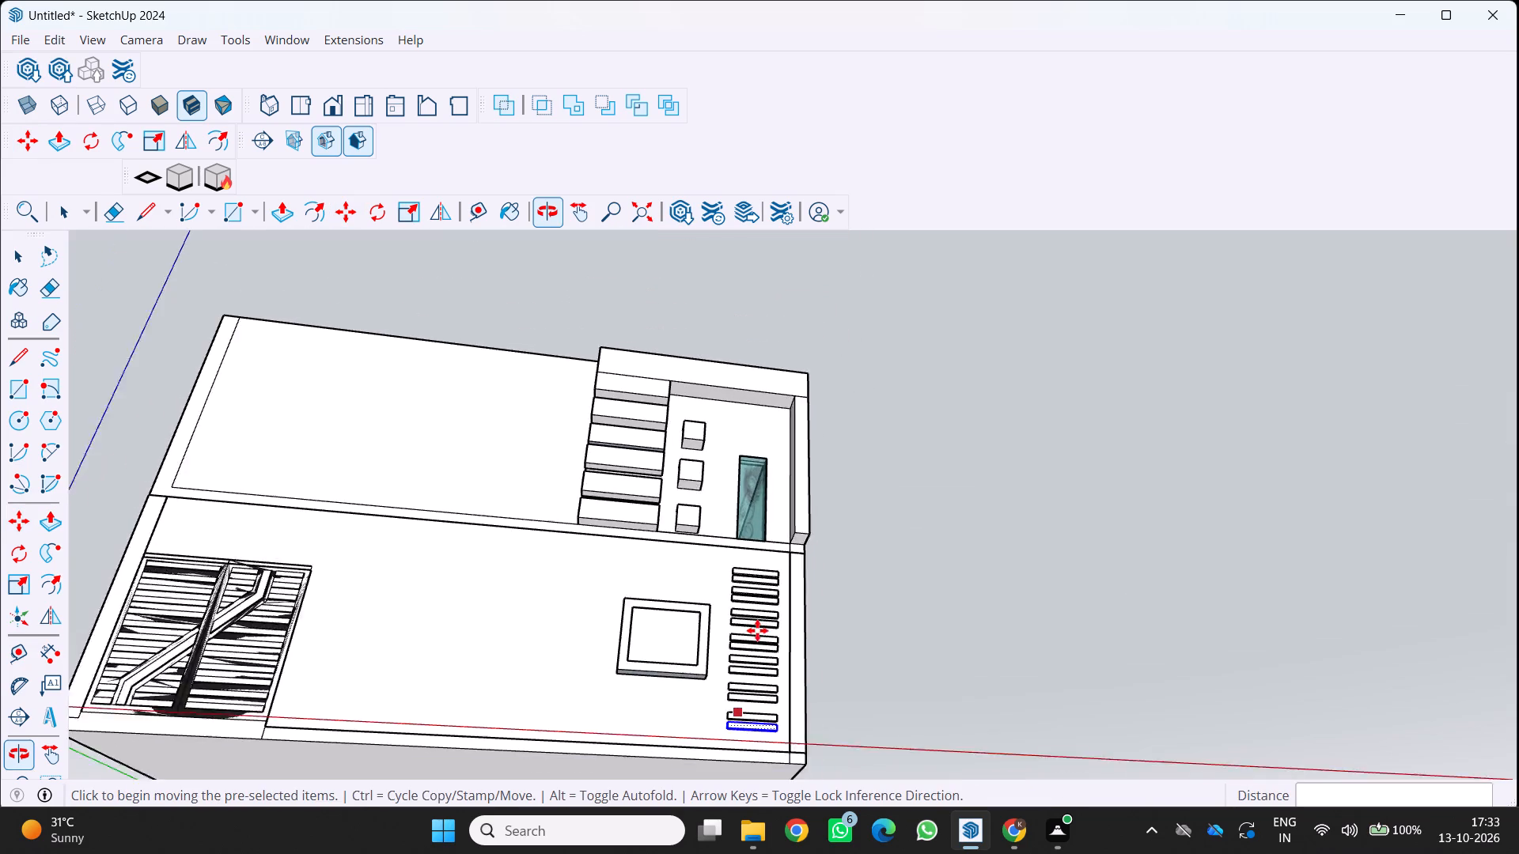
pyautogui.scroll(5, 703, 734)
pyautogui.moveTo(758, 708); pyautogui.dragTo(712, 852, button='middle')
pyautogui.scroll(-2, 712, 852)
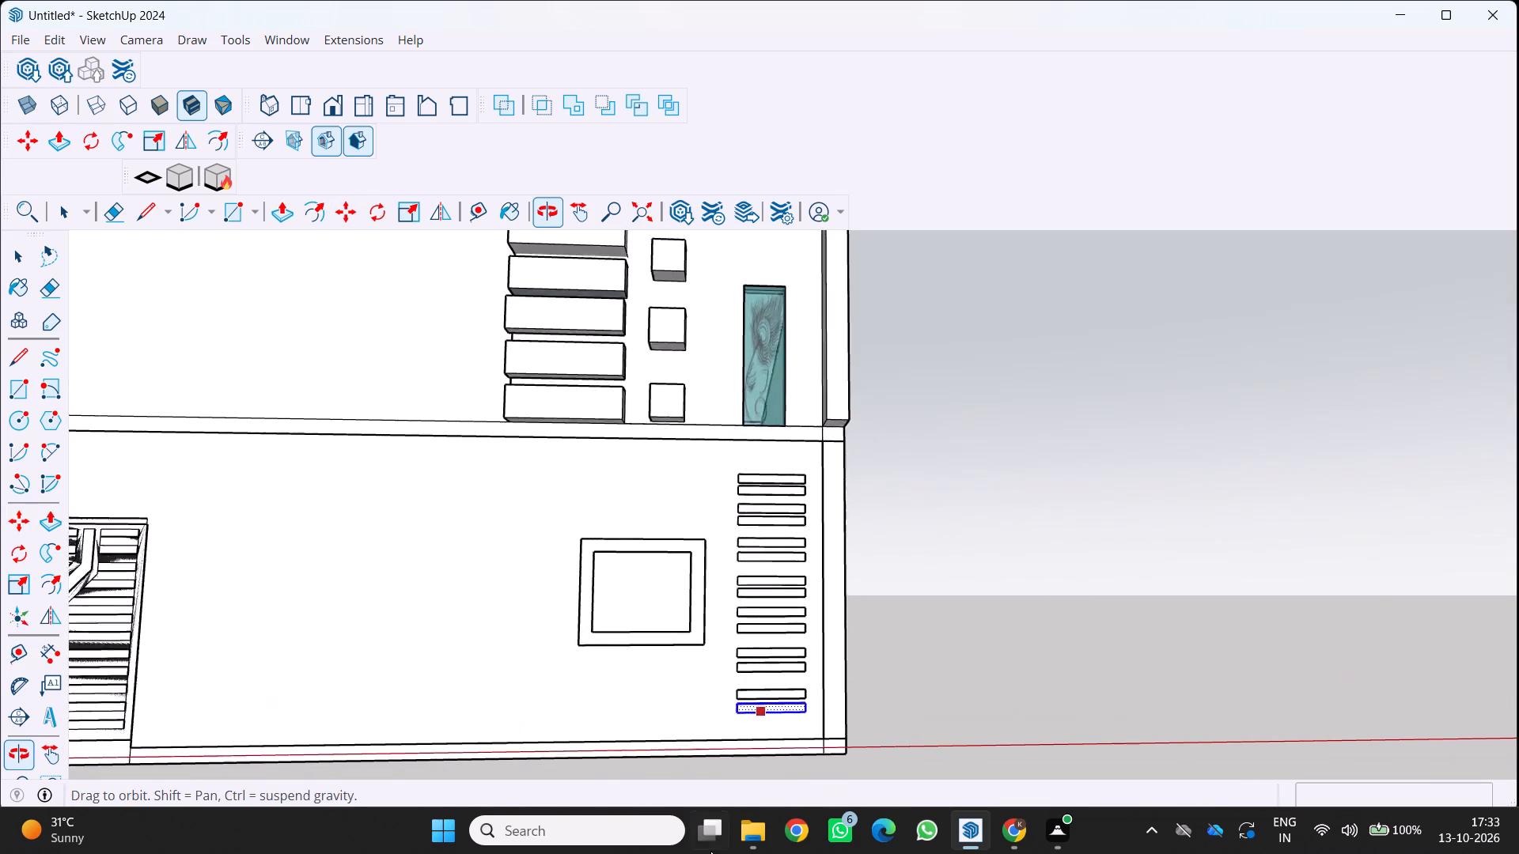
pyautogui.scroll(-2, 710, 851)
pyautogui.press('space')
pyautogui.press('space')
pyautogui.click(1165, 609)
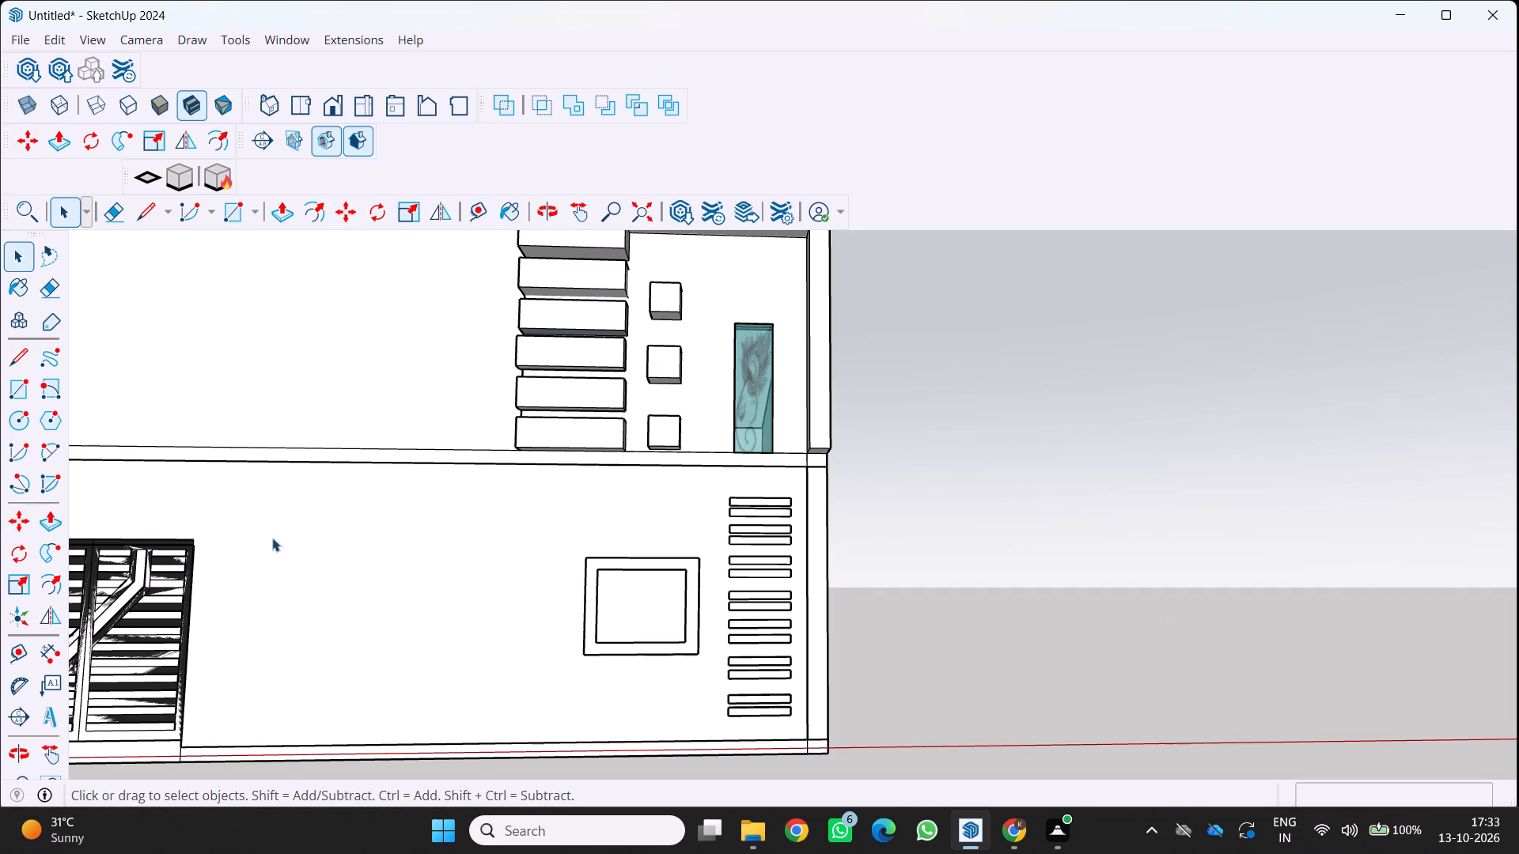
# Examine the ground-floor wall, its square window frame and the column of paired bars from several angles.
pyautogui.scroll(-2, 463, 463)
pyautogui.moveTo(473, 502); pyautogui.dragTo(521, 563, button='middle')
pyautogui.scroll(1, 515, 604)
pyautogui.scroll(2, 644, 625)
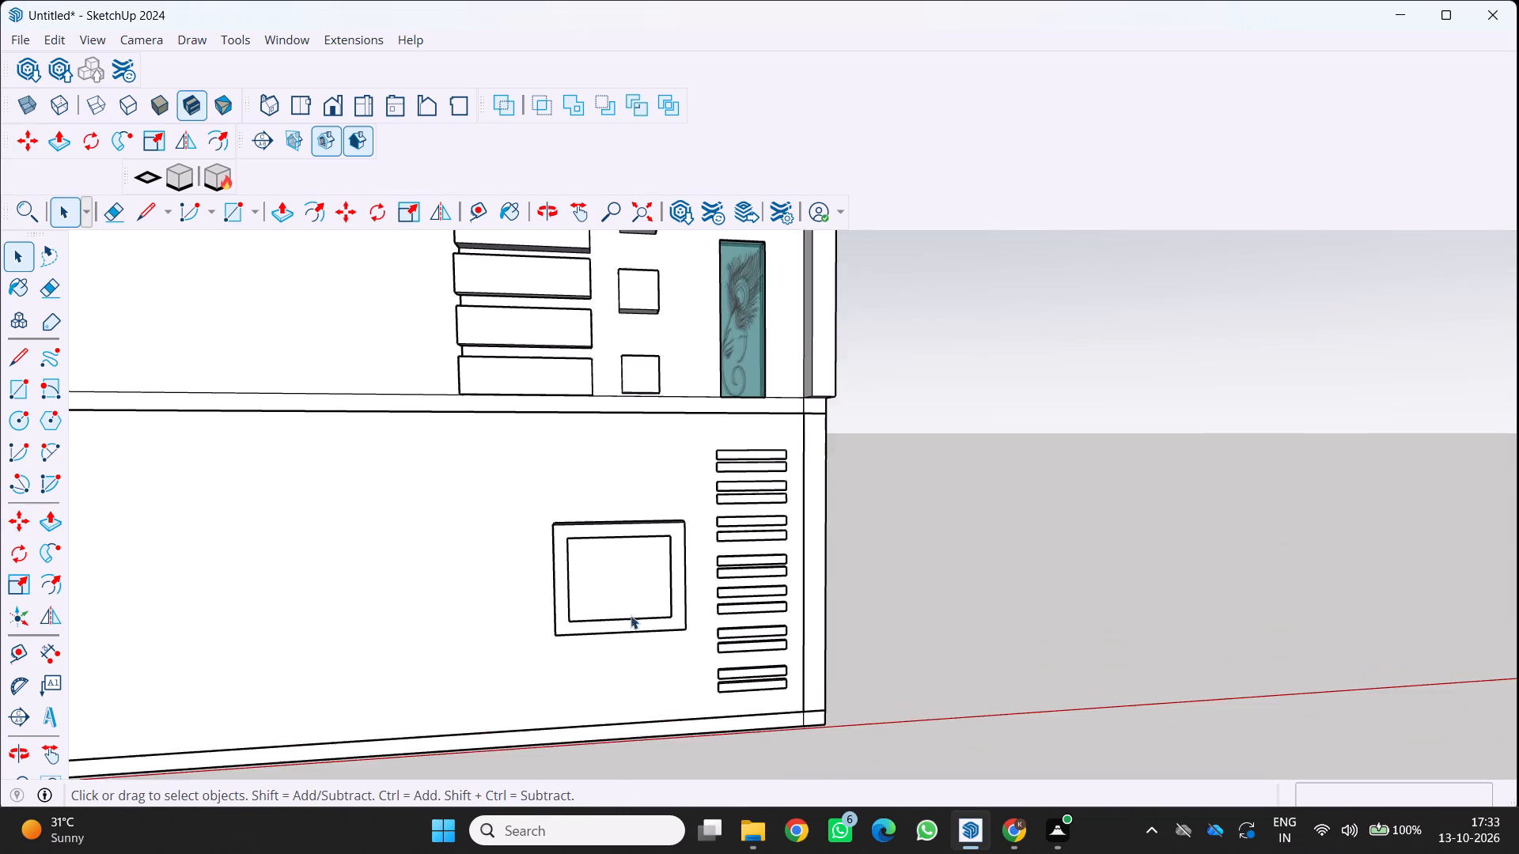
pyautogui.scroll(1, 631, 615)
pyautogui.moveTo(612, 586); pyautogui.dragTo(502, 561, button='middle')
pyautogui.press('p')
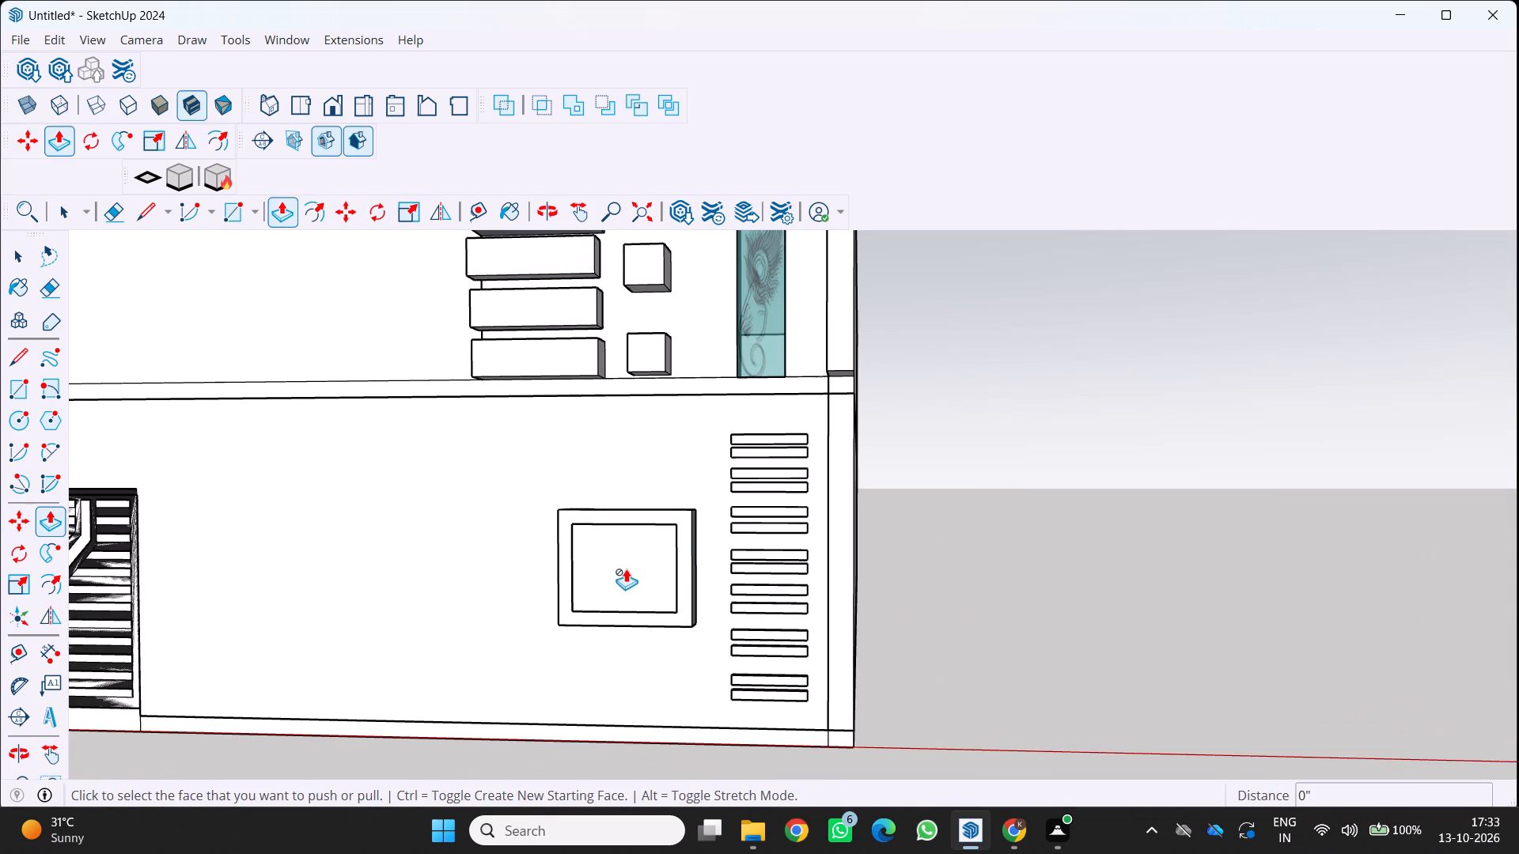
pyautogui.write(';;')
pyautogui.press(';')
pyautogui.scroll(-2, 630, 566)
pyautogui.moveTo(603, 540); pyautogui.dragTo(638, 597, button='middle')
pyautogui.scroll(-3, 638, 597)
pyautogui.middleClick(463, 545)
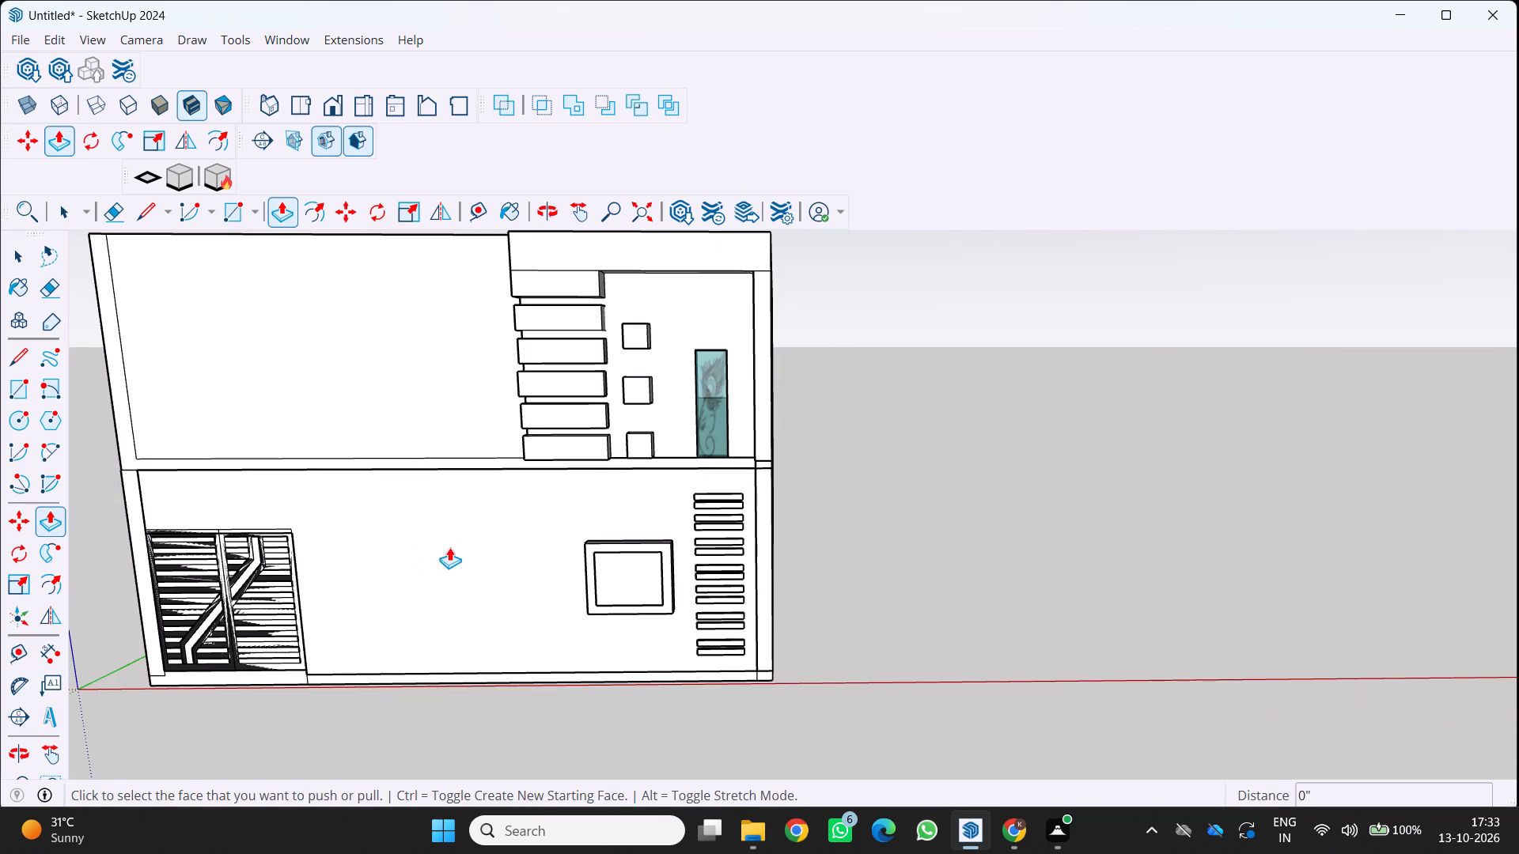
pyautogui.moveTo(343, 589); pyautogui.dragTo(328, 503, button='middle')
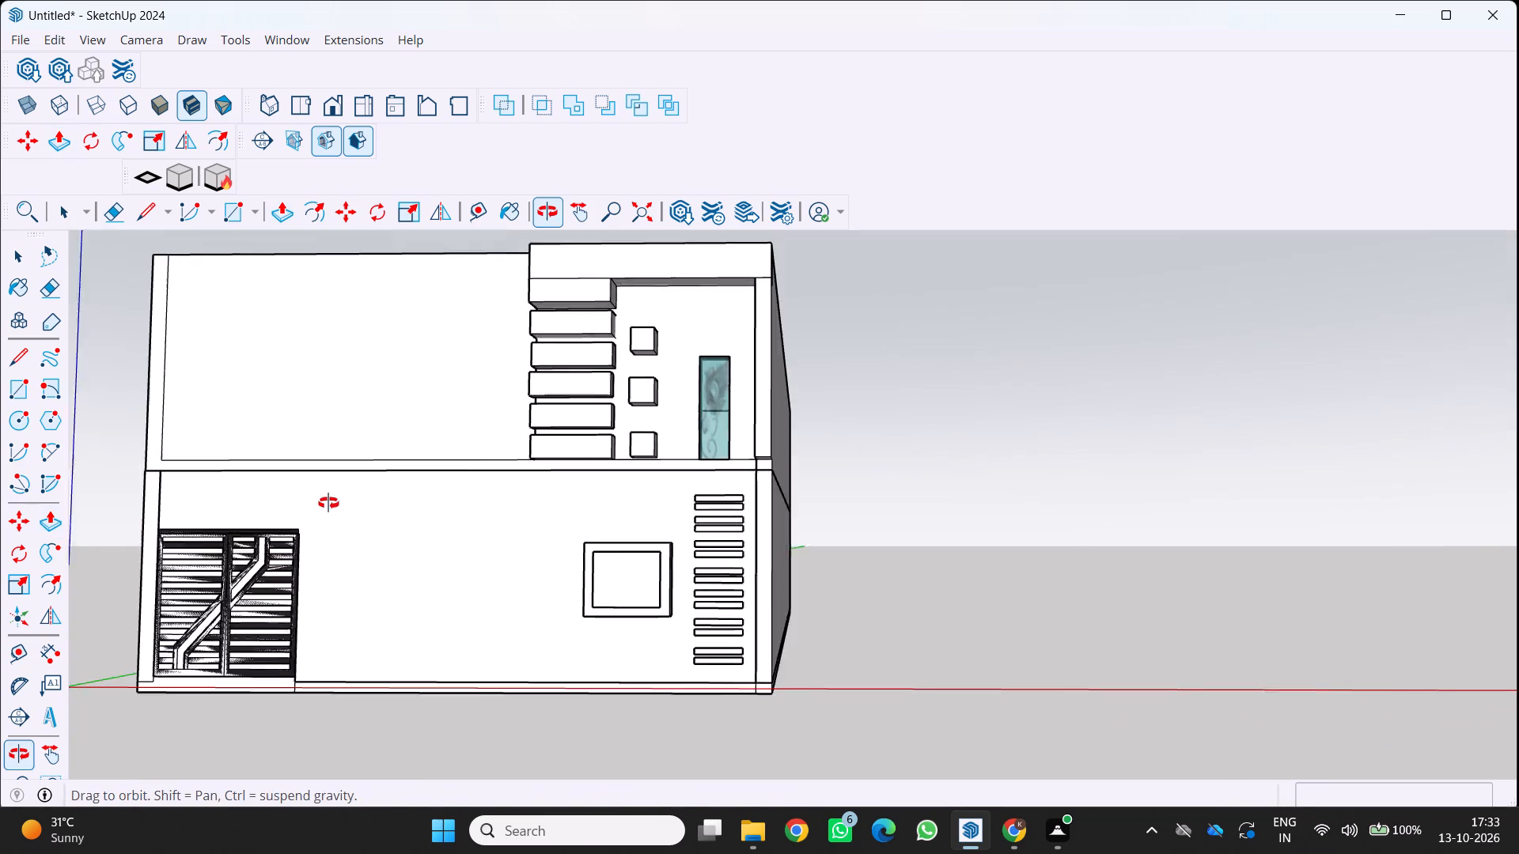
pyautogui.moveTo(328, 503); pyautogui.dragTo(325, 490, button='middle')
pyautogui.middleClick(326, 489)
# Extend the window frame's top face about 11/16" and push its front face back about 7 5/8" flush with the wall.
pyautogui.scroll(5, 487, 581)
pyautogui.scroll(2, 648, 548)
pyautogui.scroll(-3, 636, 546)
pyautogui.moveTo(614, 576); pyautogui.dragTo(613, 609, button='middle')
pyautogui.scroll(1, 614, 576)
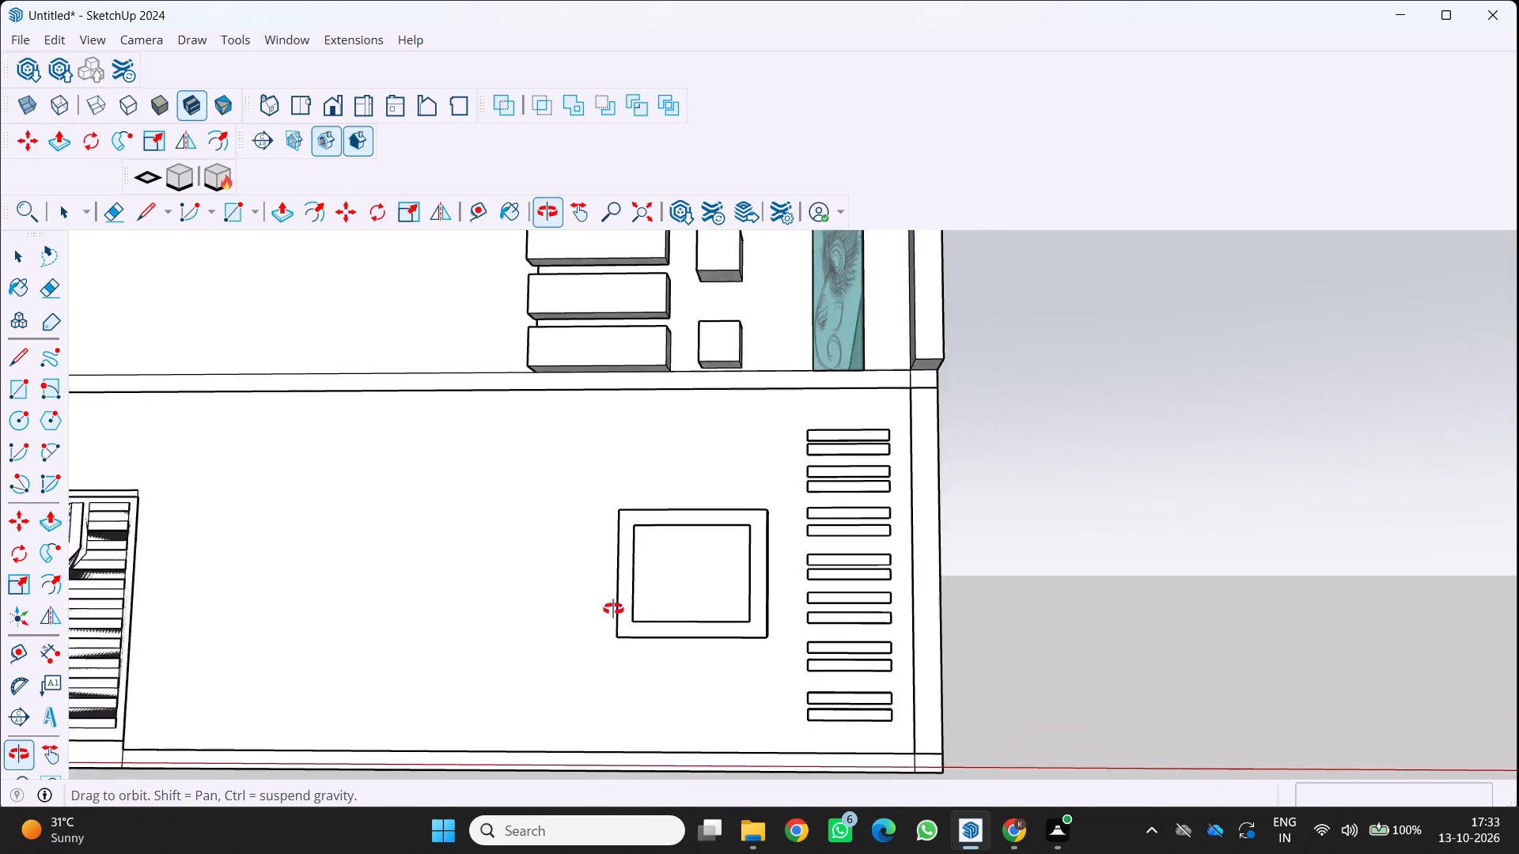
pyautogui.moveTo(613, 609); pyautogui.dragTo(595, 656, button='middle')
pyautogui.moveTo(695, 557); pyautogui.dragTo(710, 649, button='middle')
pyautogui.scroll(1, 642, 482)
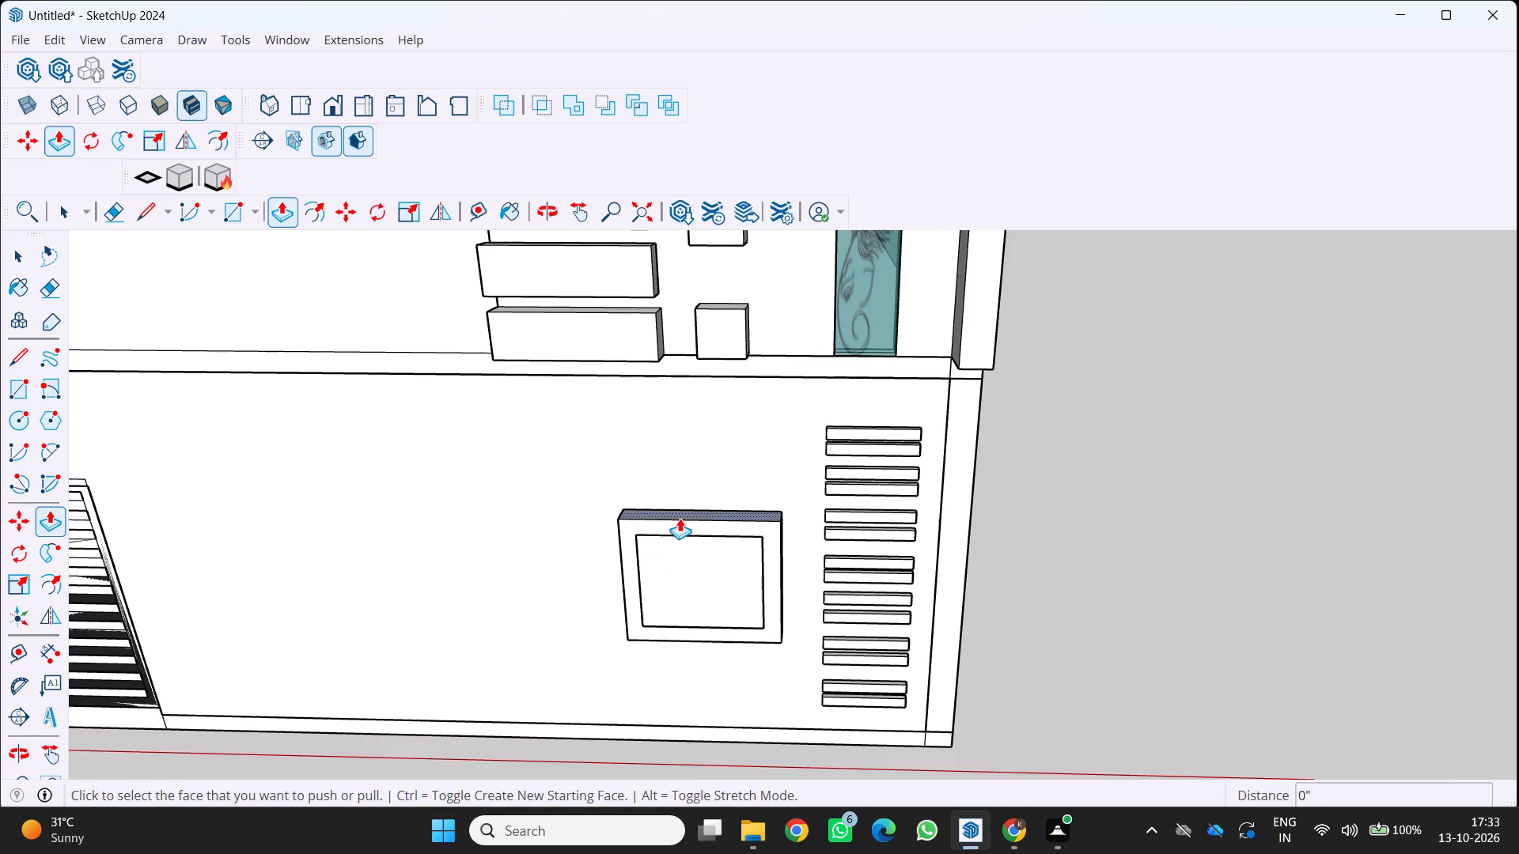
pyautogui.click(689, 517)
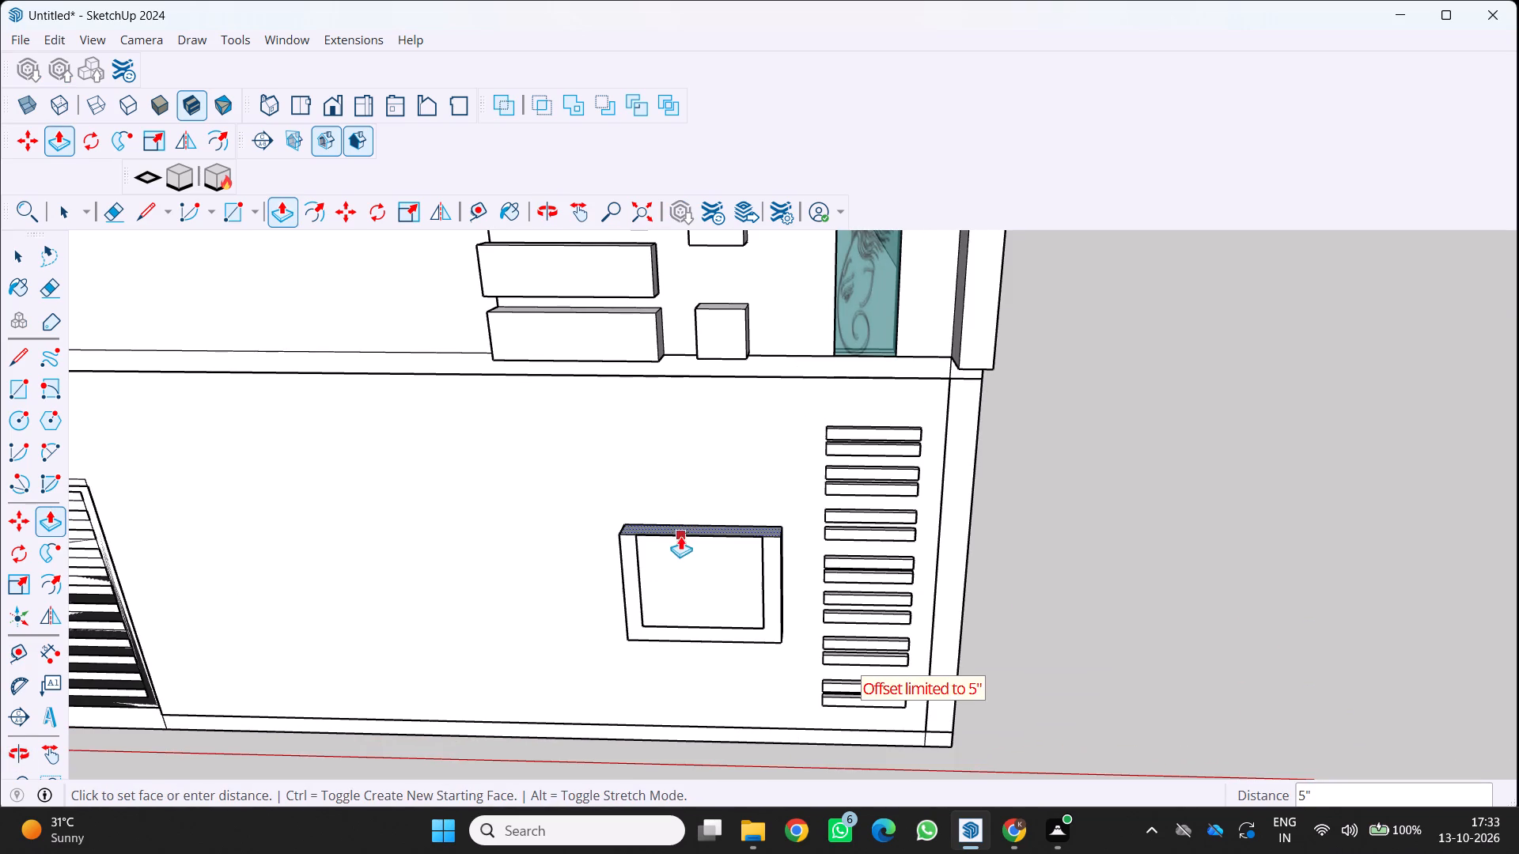
pyautogui.click(656, 517)
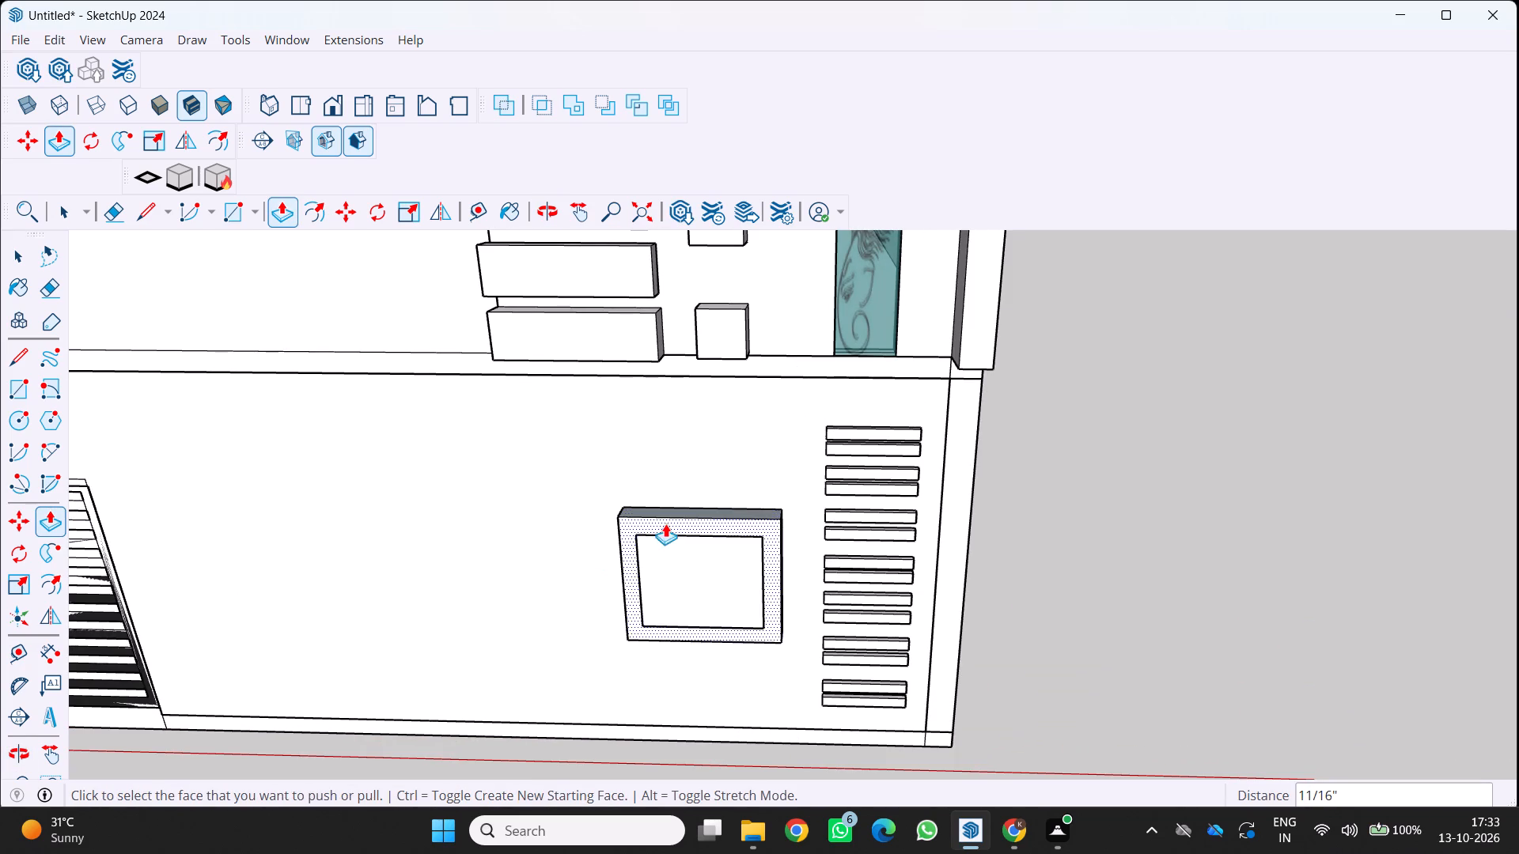
pyautogui.click(665, 523)
pyautogui.click(663, 484)
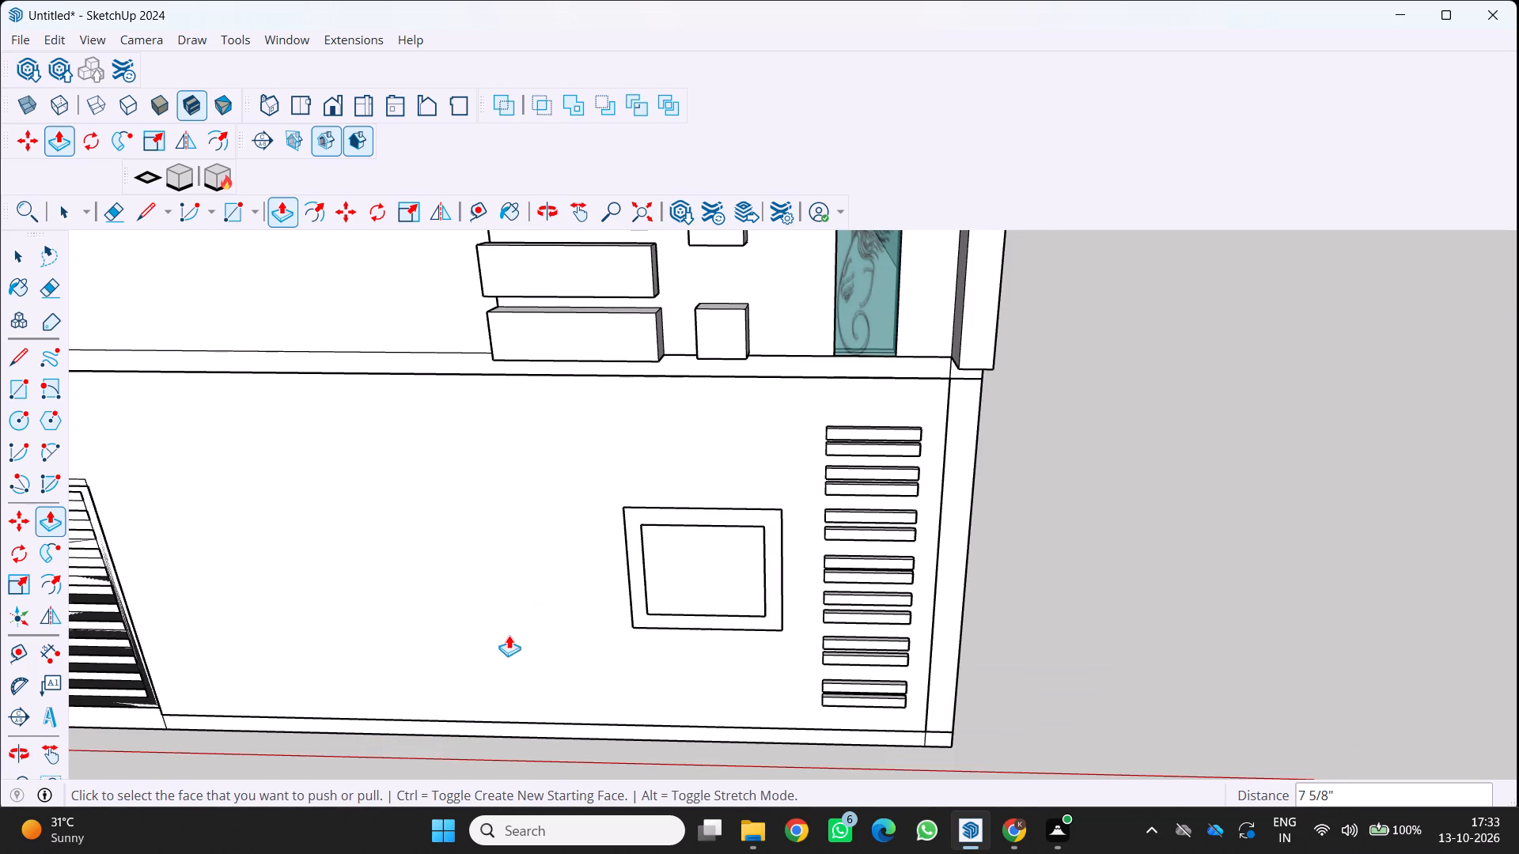
pyautogui.scroll(2, 623, 588)
pyautogui.press('Escape')
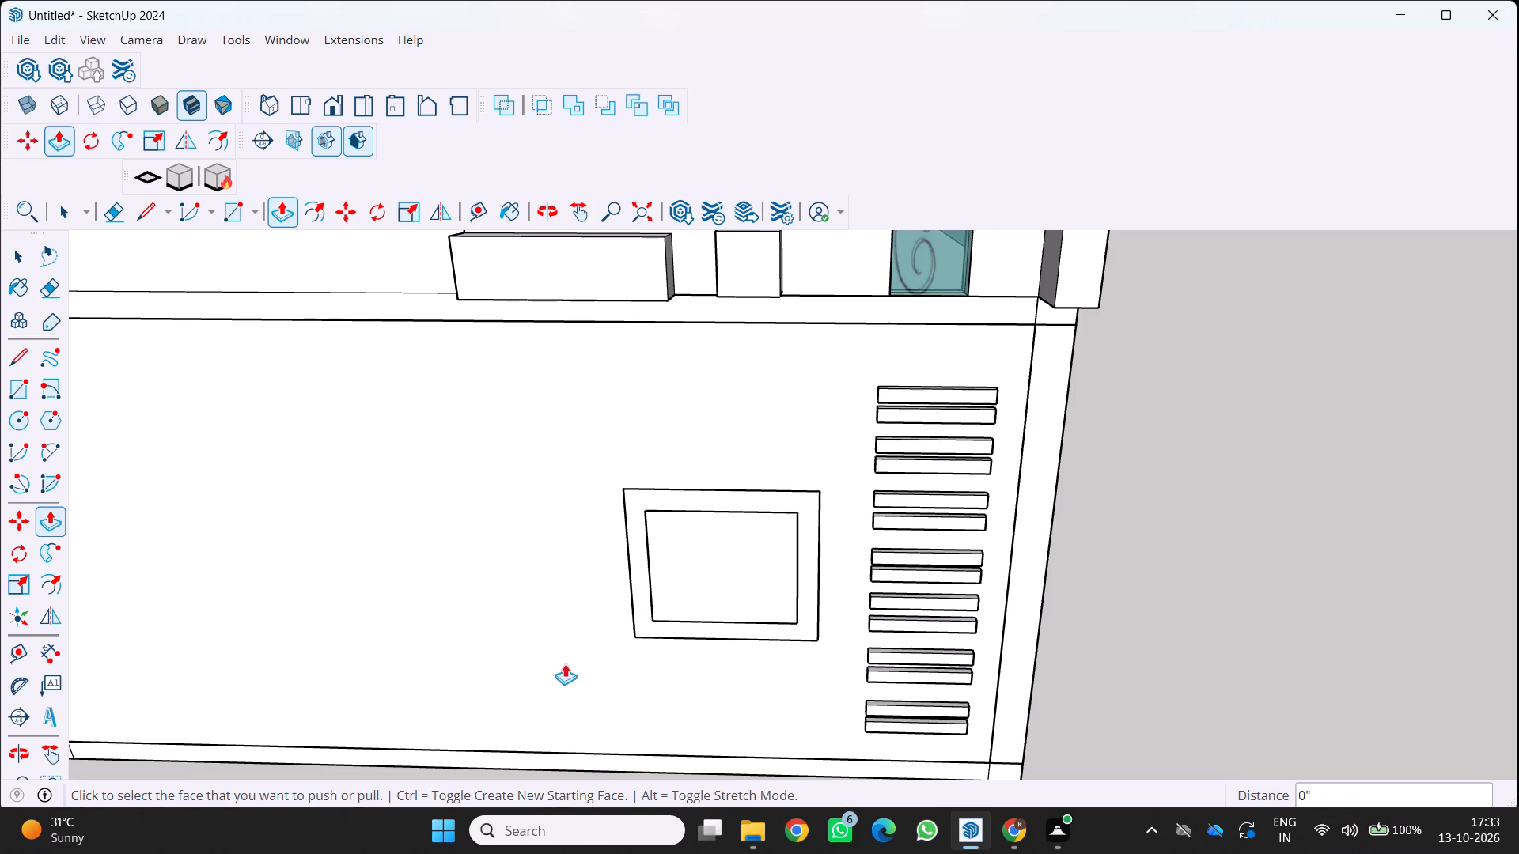
pyautogui.press('Escape')
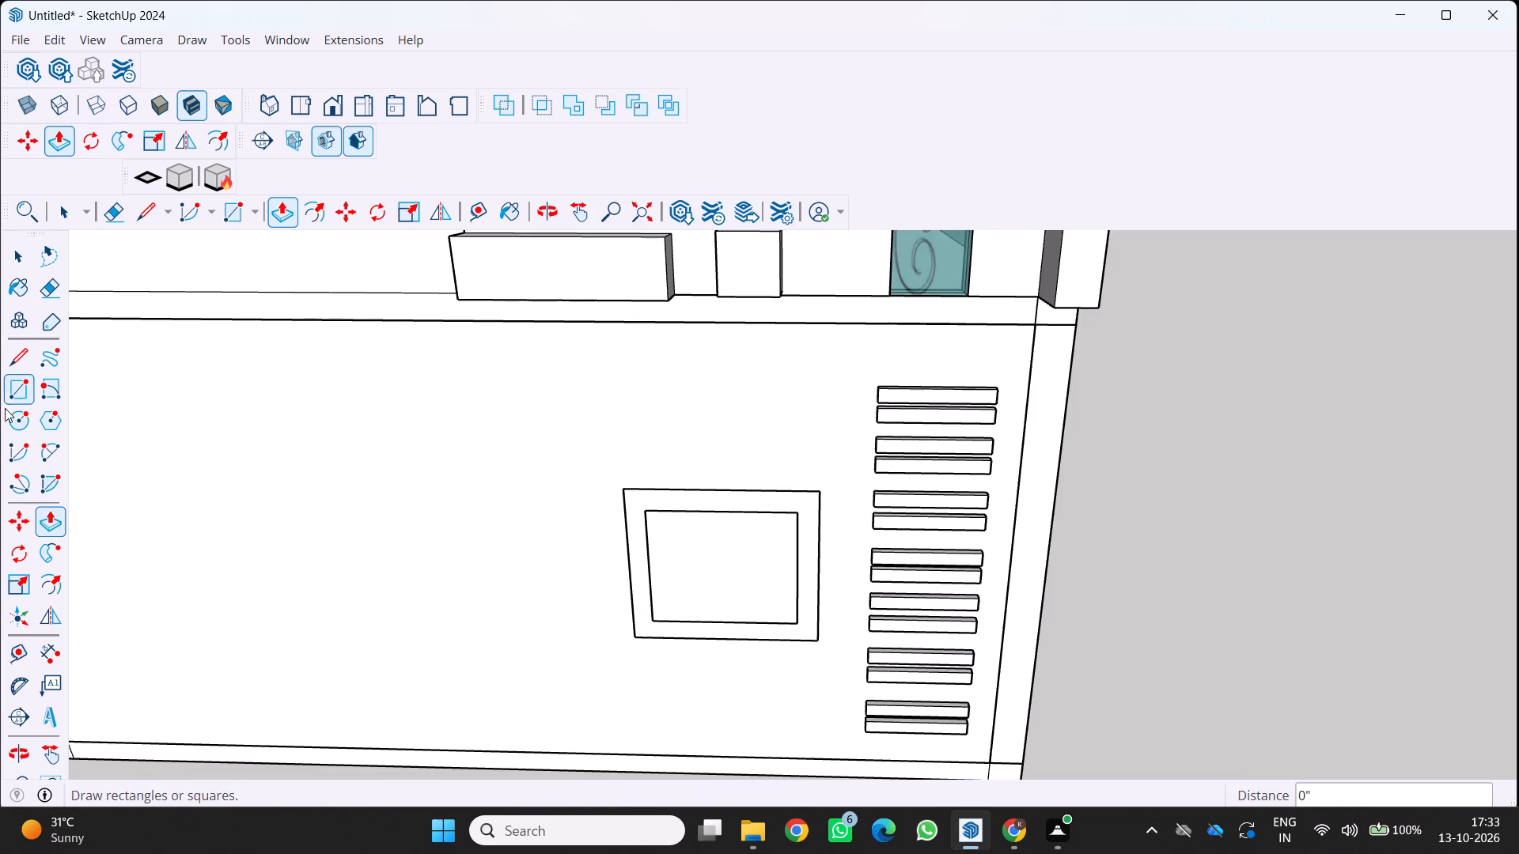
# Erase the left and top edges of both the inner and outer window frame outlines.
pyautogui.click(49, 279)
pyautogui.scroll(2, 578, 697)
pyautogui.click(648, 582)
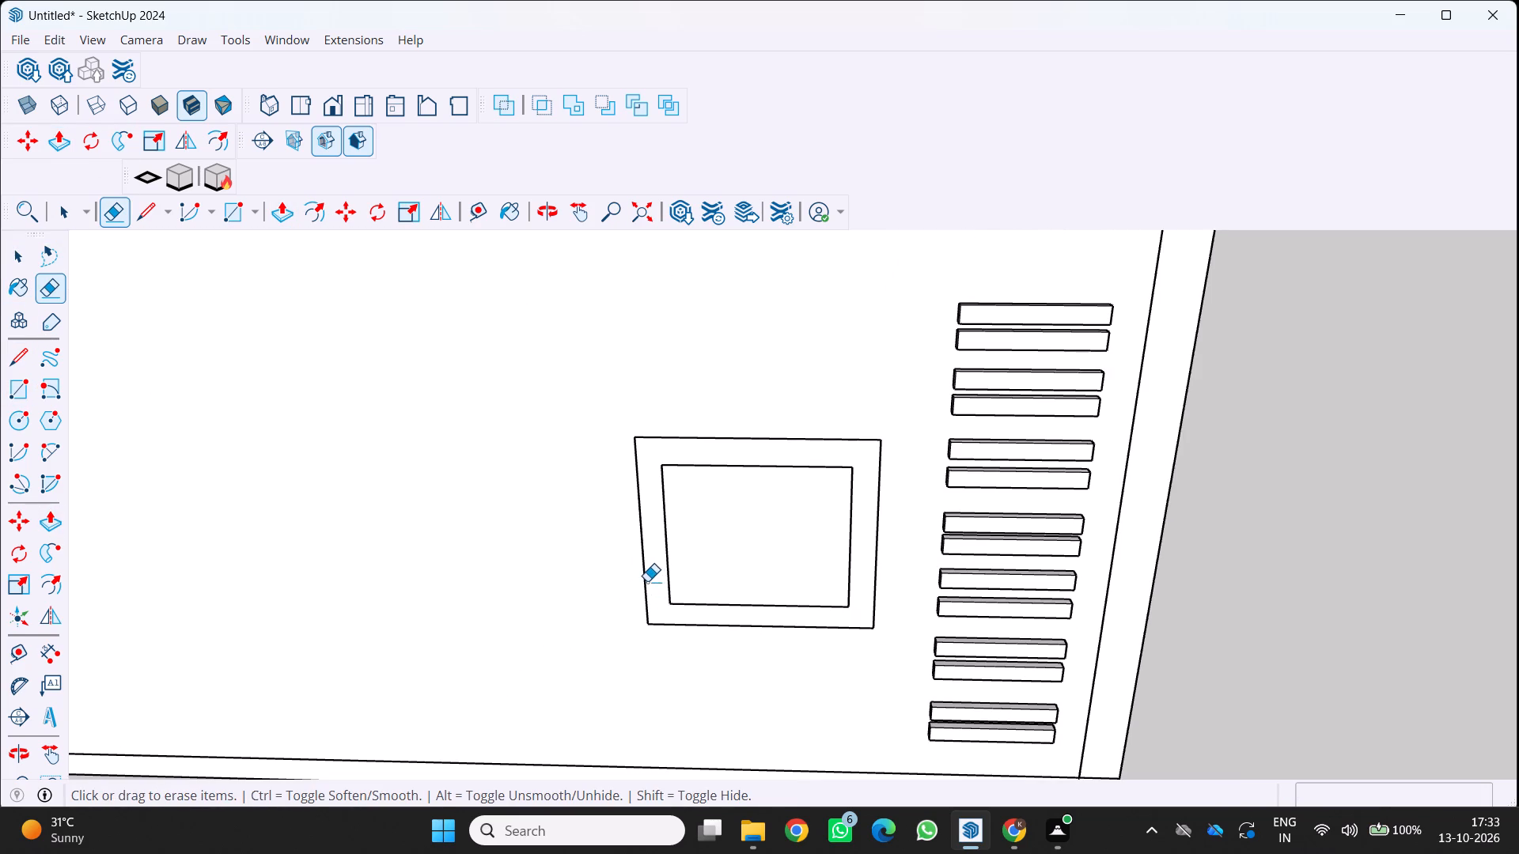
pyautogui.click(647, 581)
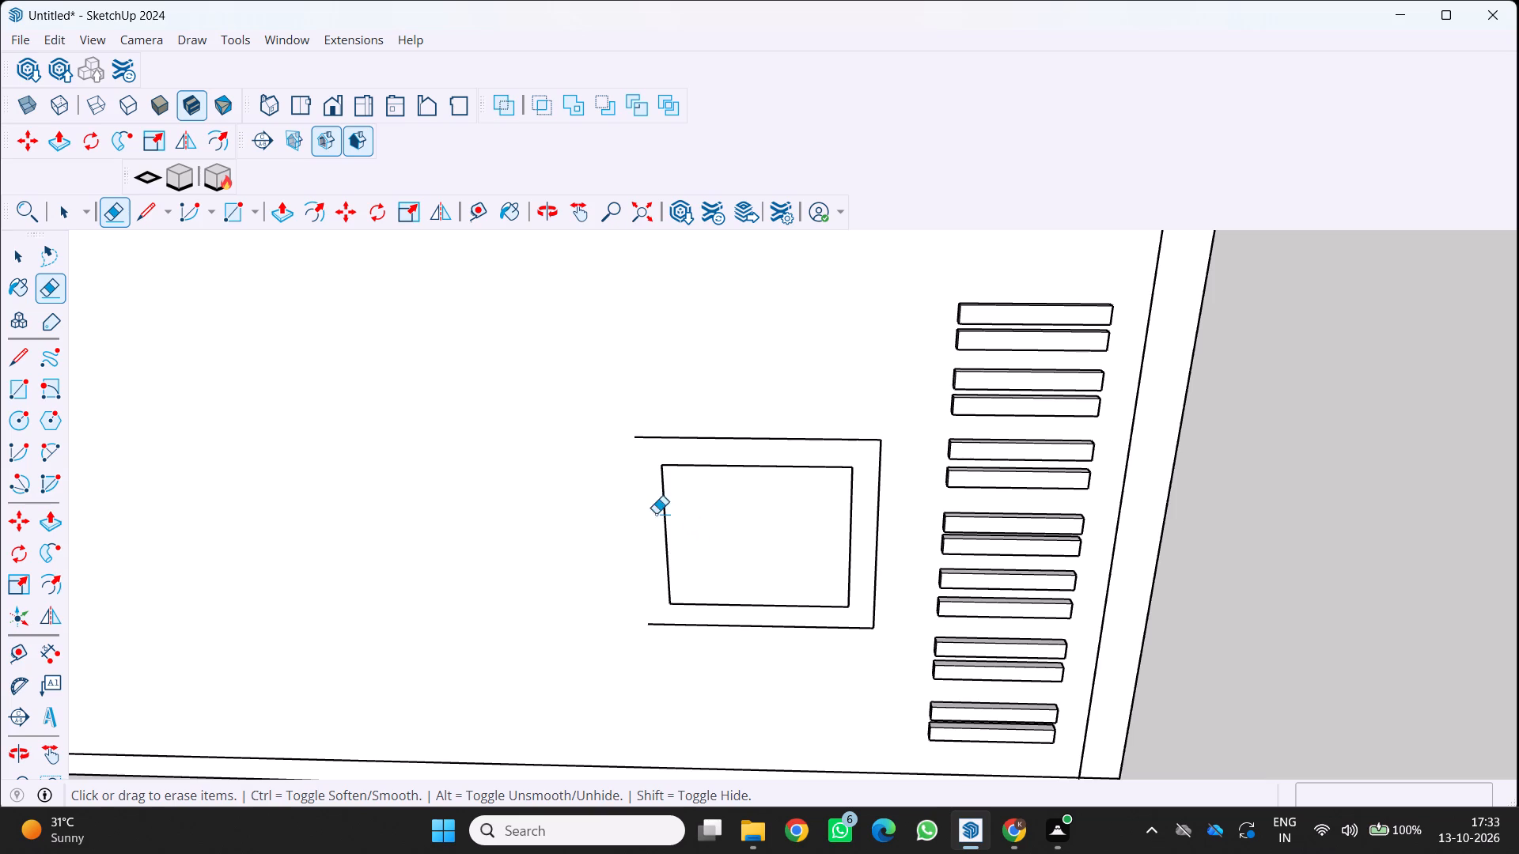
pyautogui.click(665, 509)
pyautogui.click(688, 466)
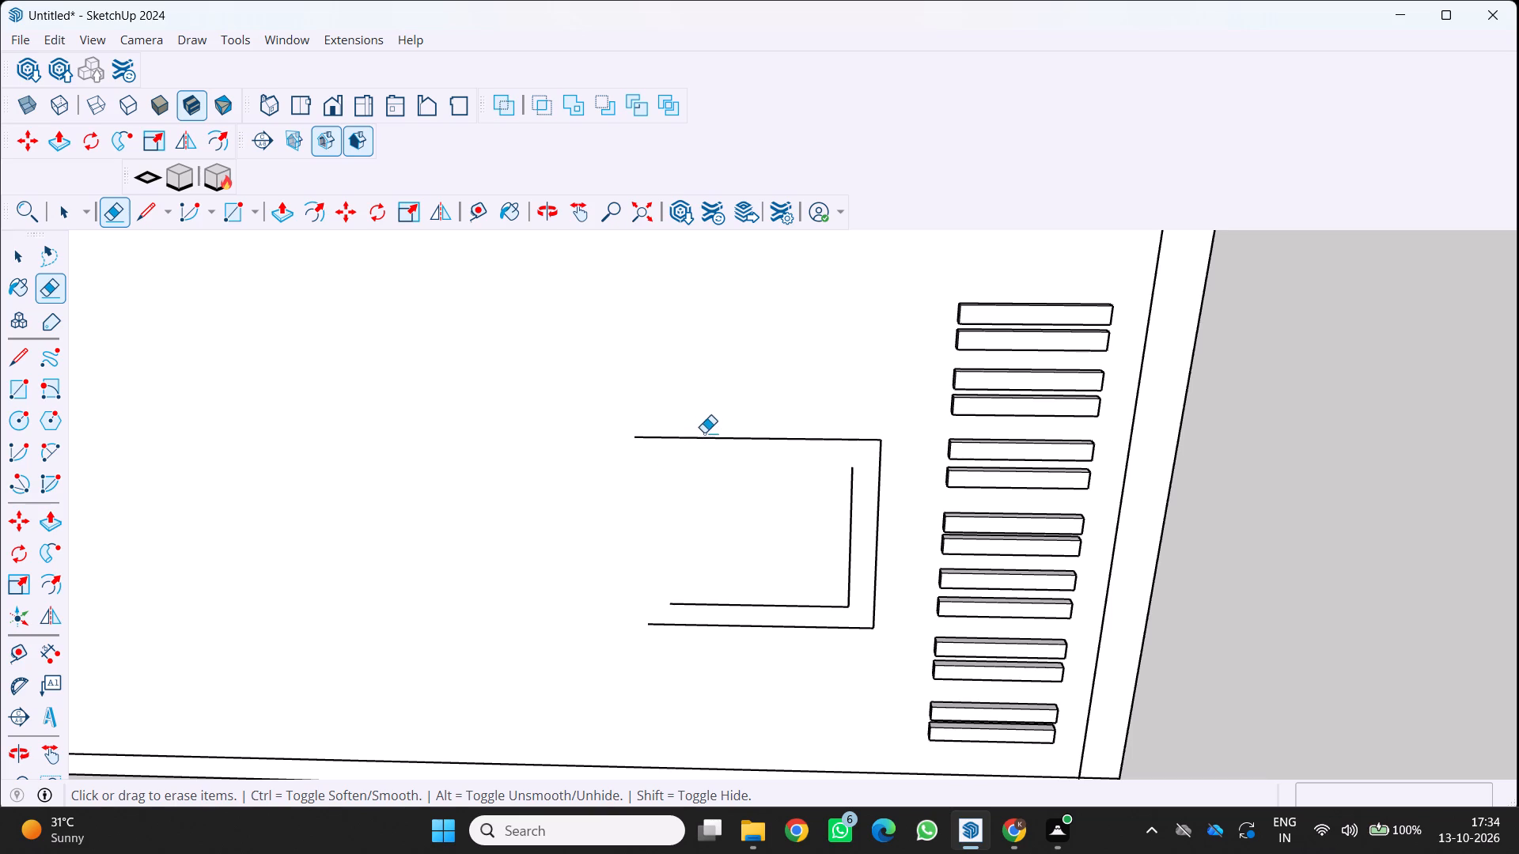
pyautogui.click(695, 442)
pyautogui.click(691, 439)
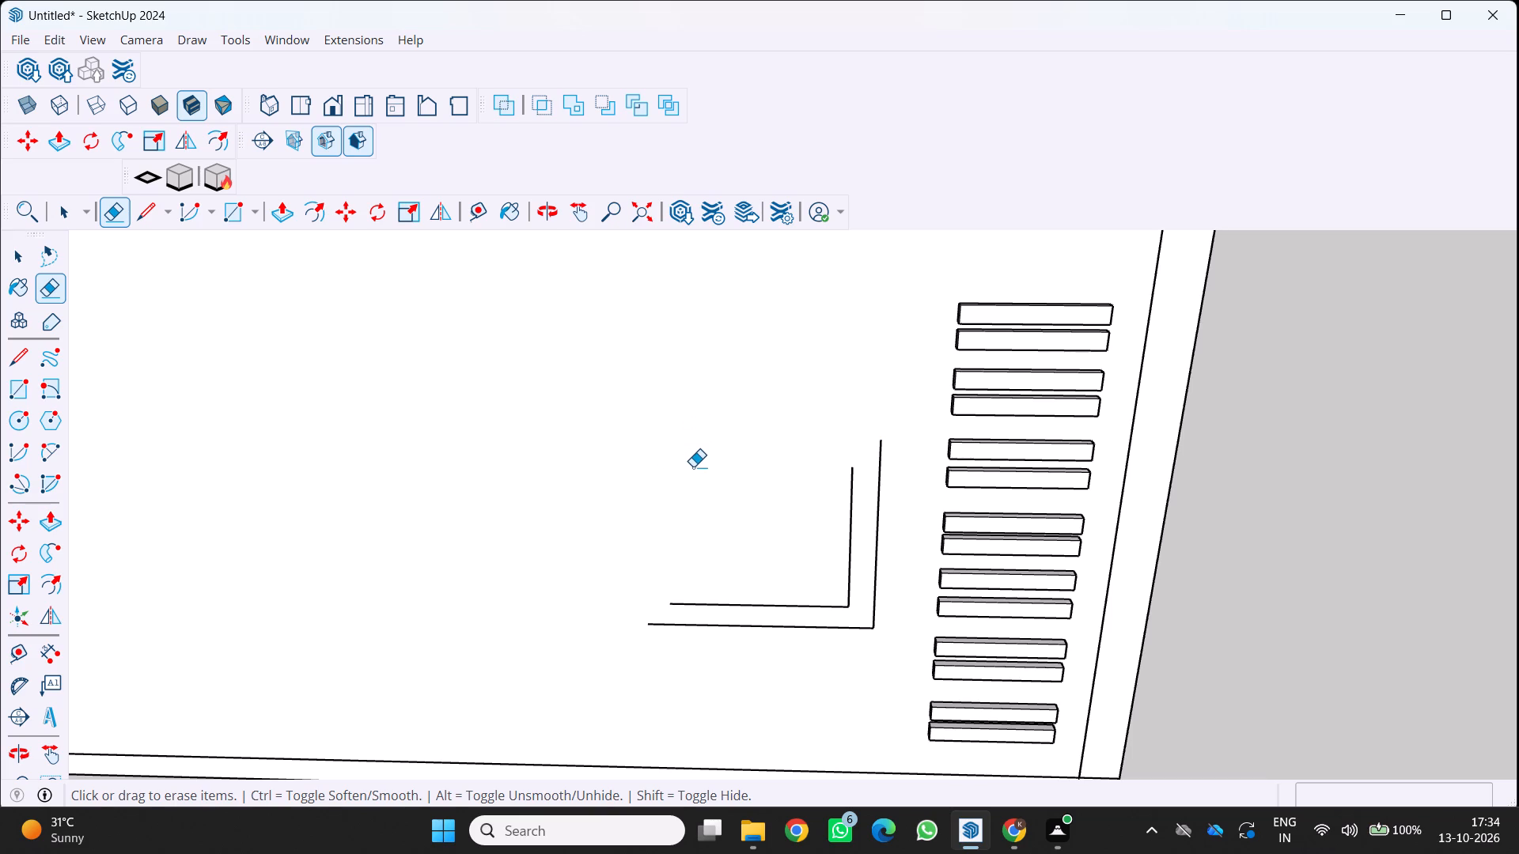
# Erase the remaining right and bottom edges of both window frame outlines from the ground-floor wall.
pyautogui.scroll(1, 726, 542)
pyautogui.scroll(1, 790, 615)
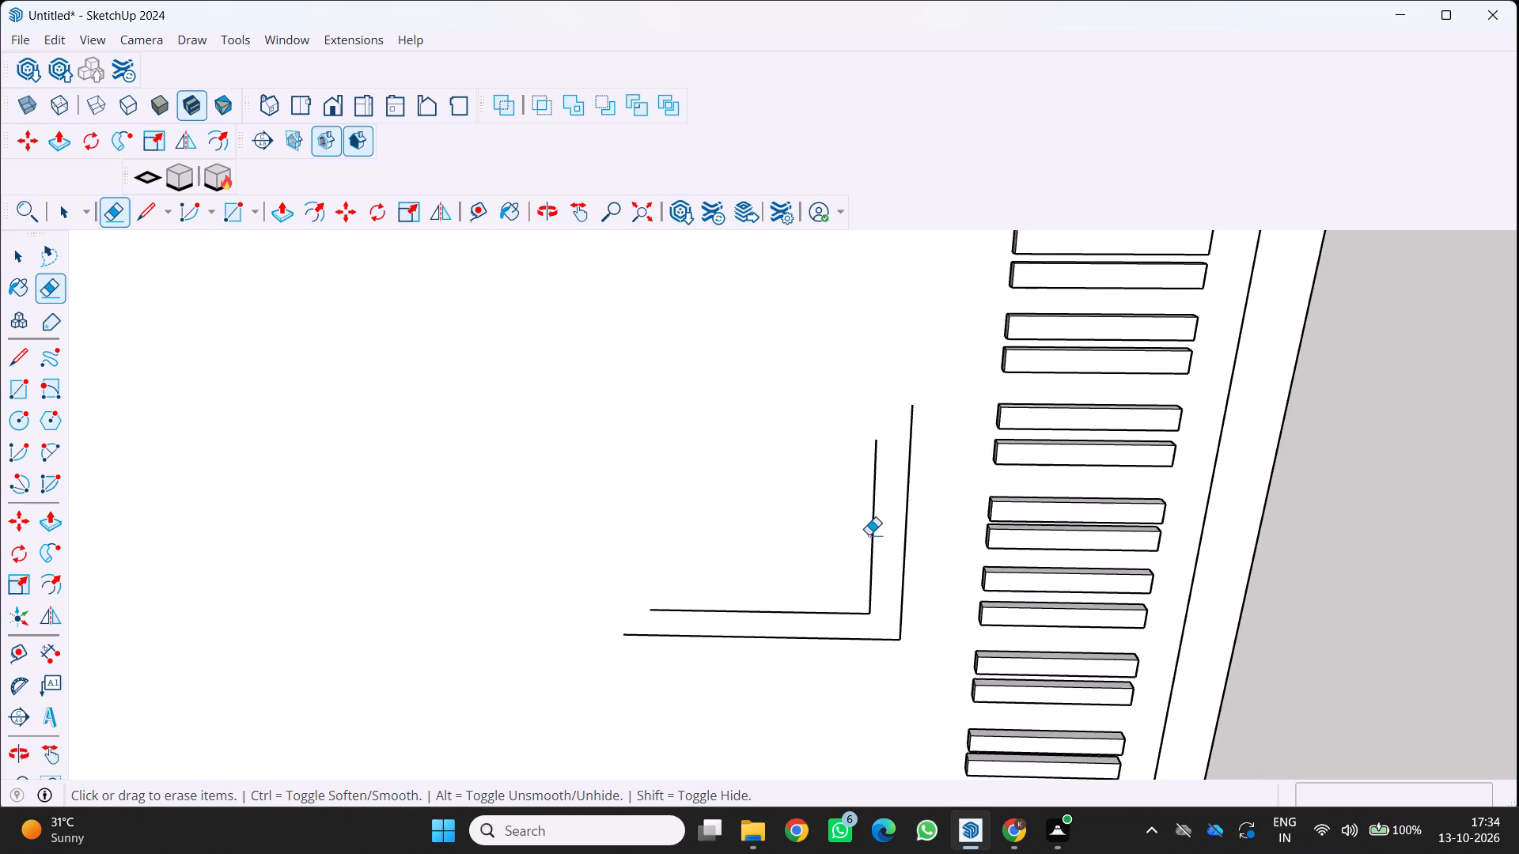
pyautogui.click(865, 536)
pyautogui.click(875, 540)
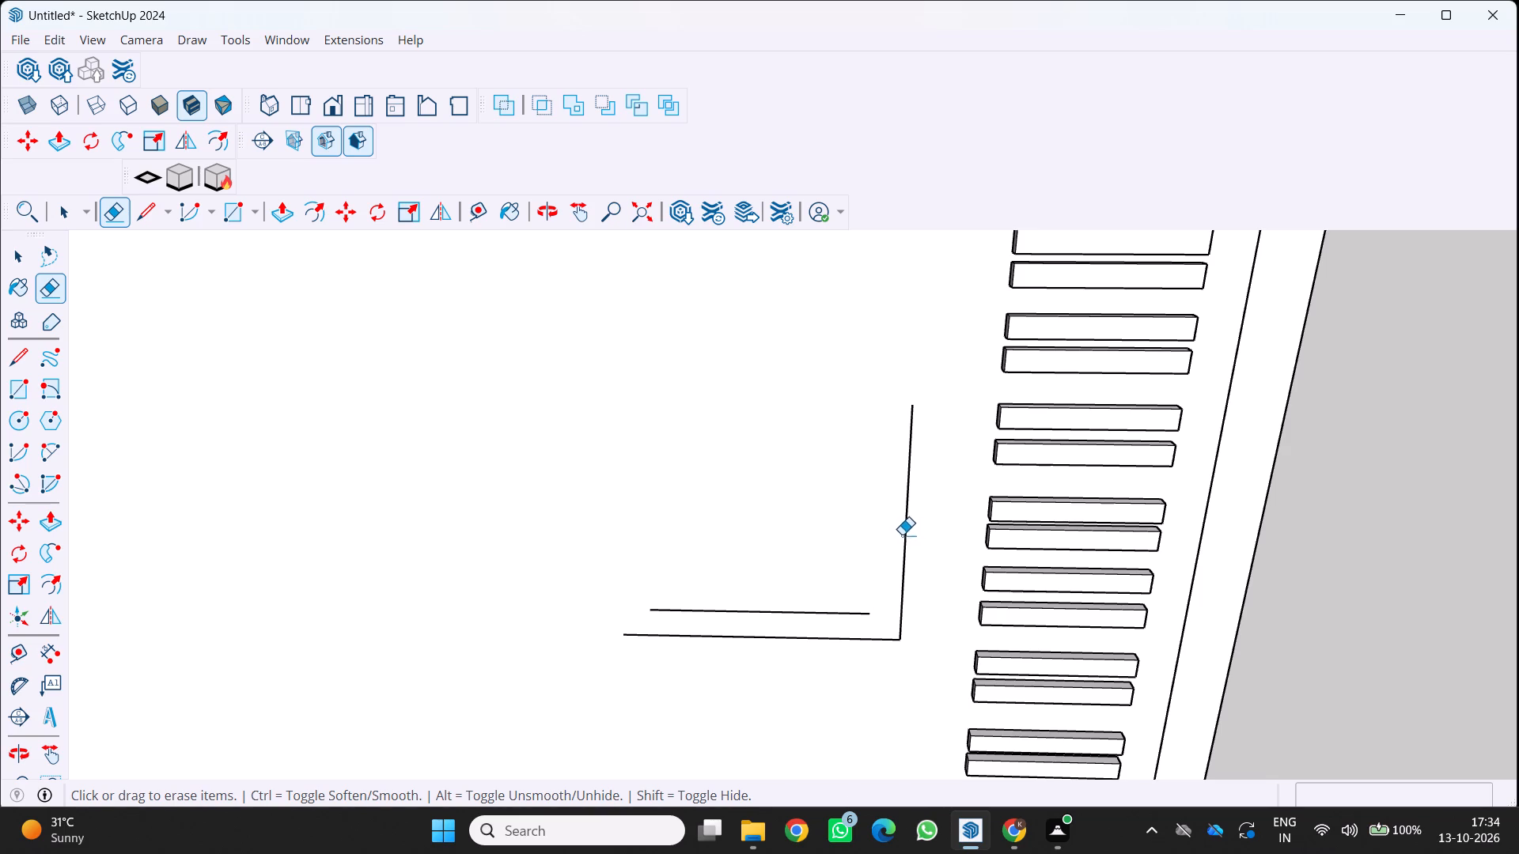
pyautogui.click(906, 543)
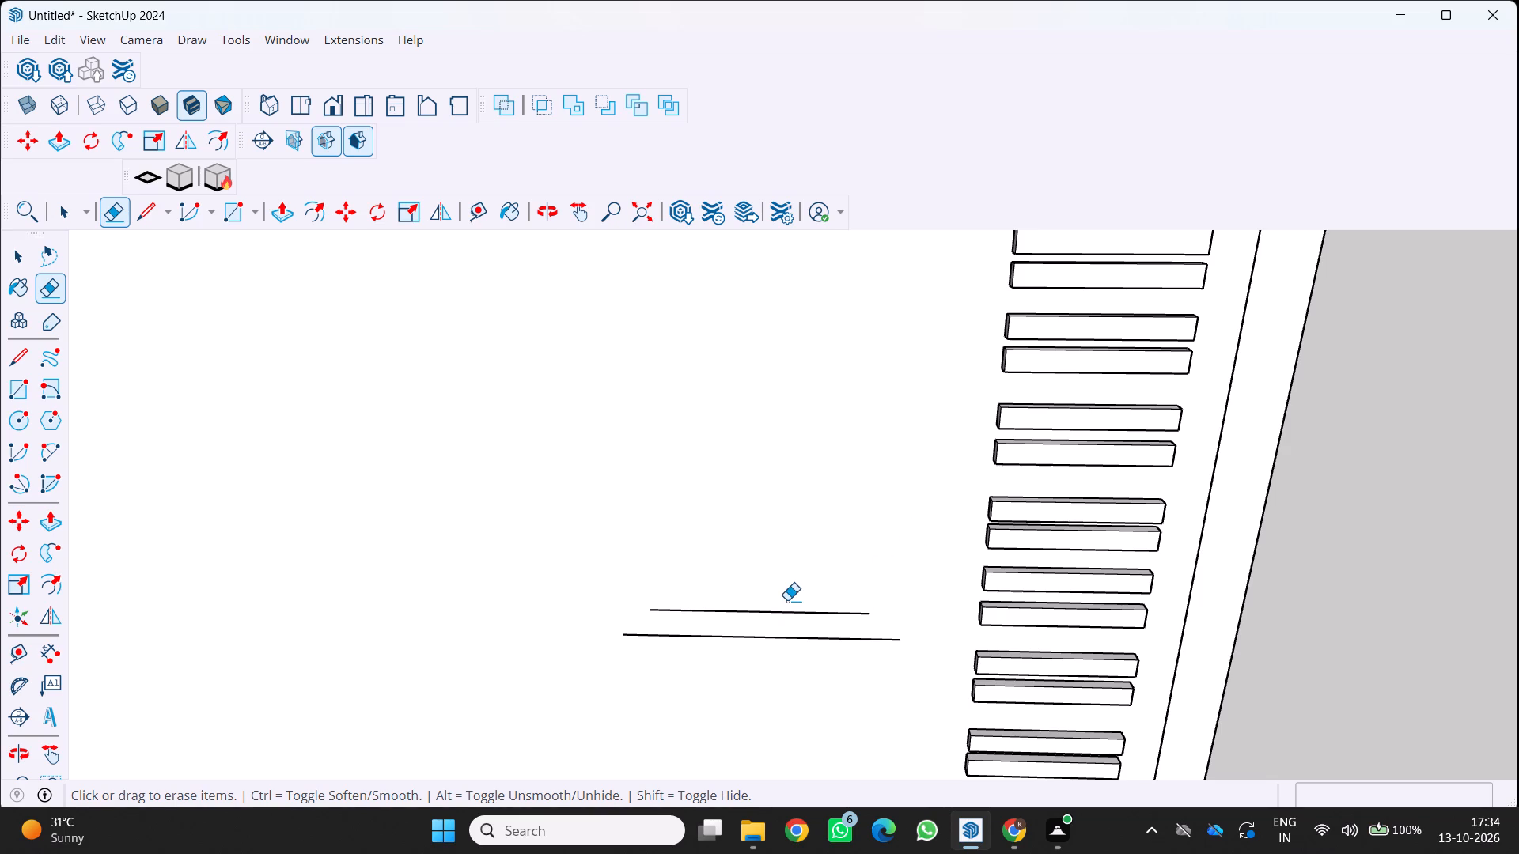
pyautogui.click(790, 609)
pyautogui.click(790, 641)
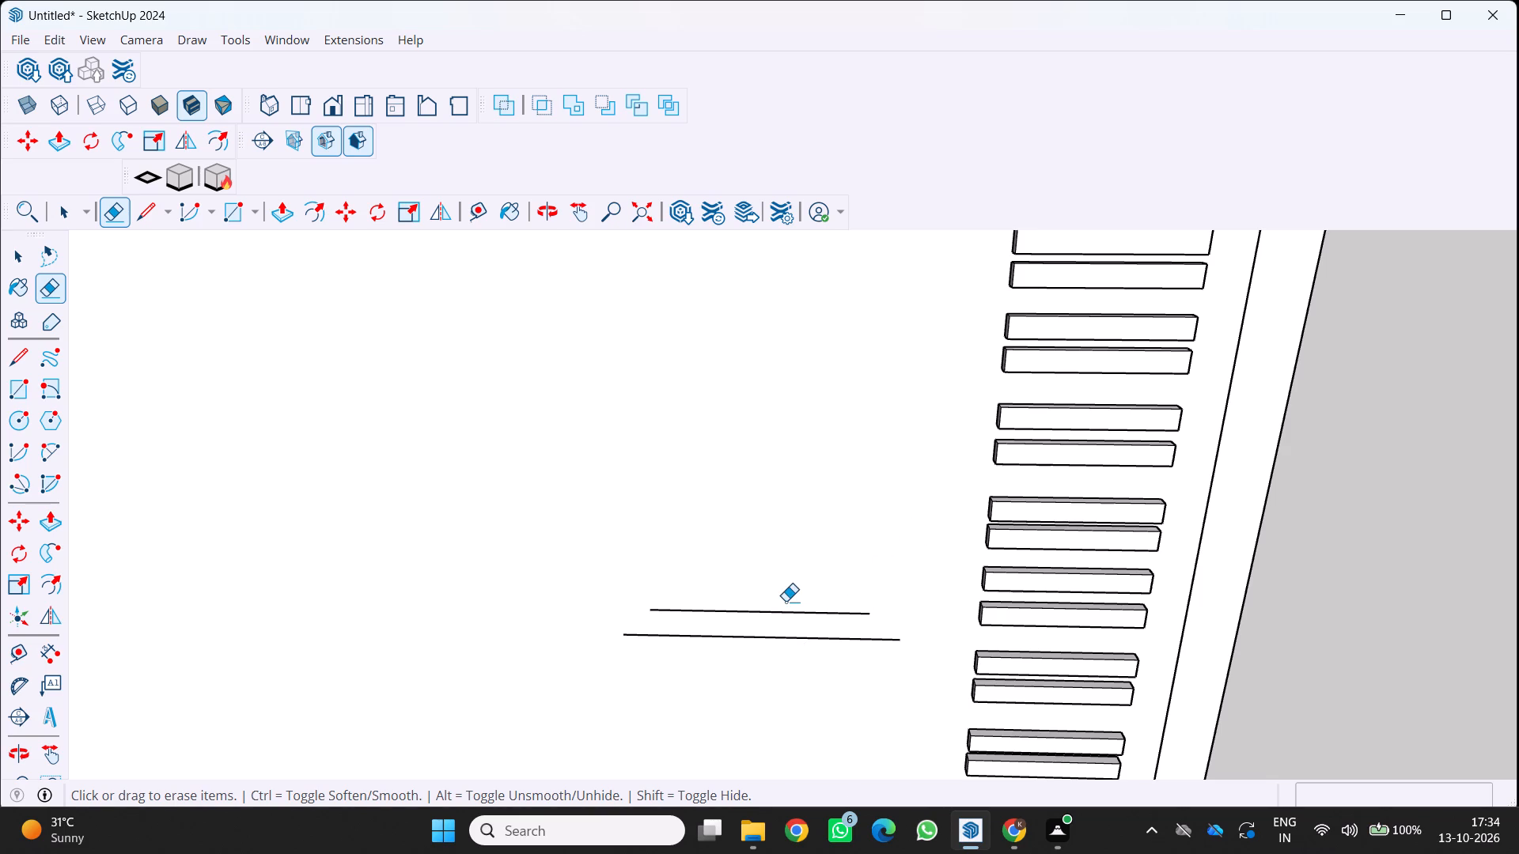
pyautogui.click(793, 614)
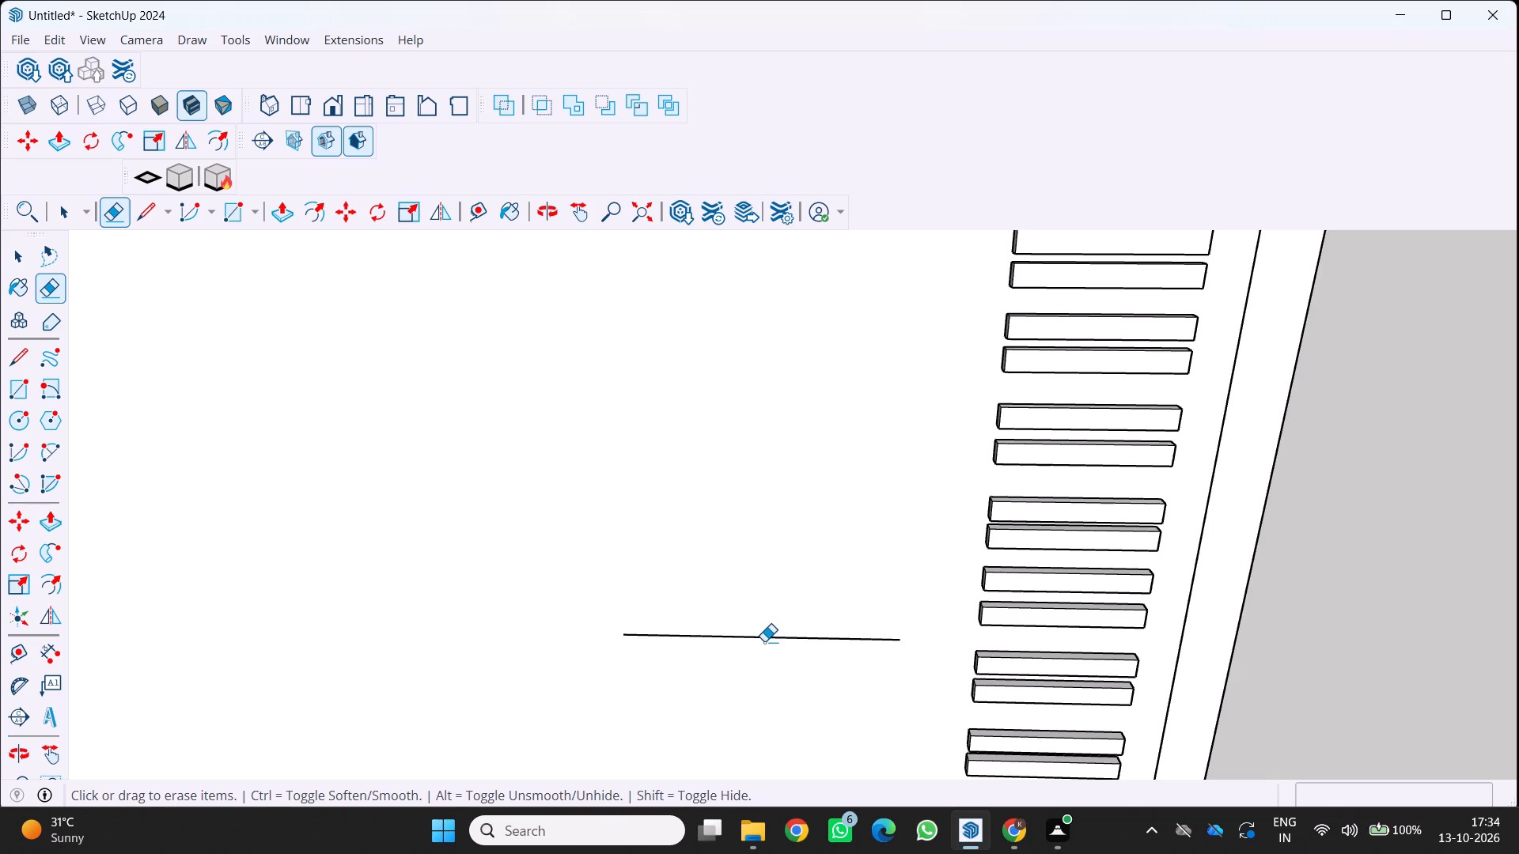
pyautogui.click(763, 642)
pyautogui.click(762, 641)
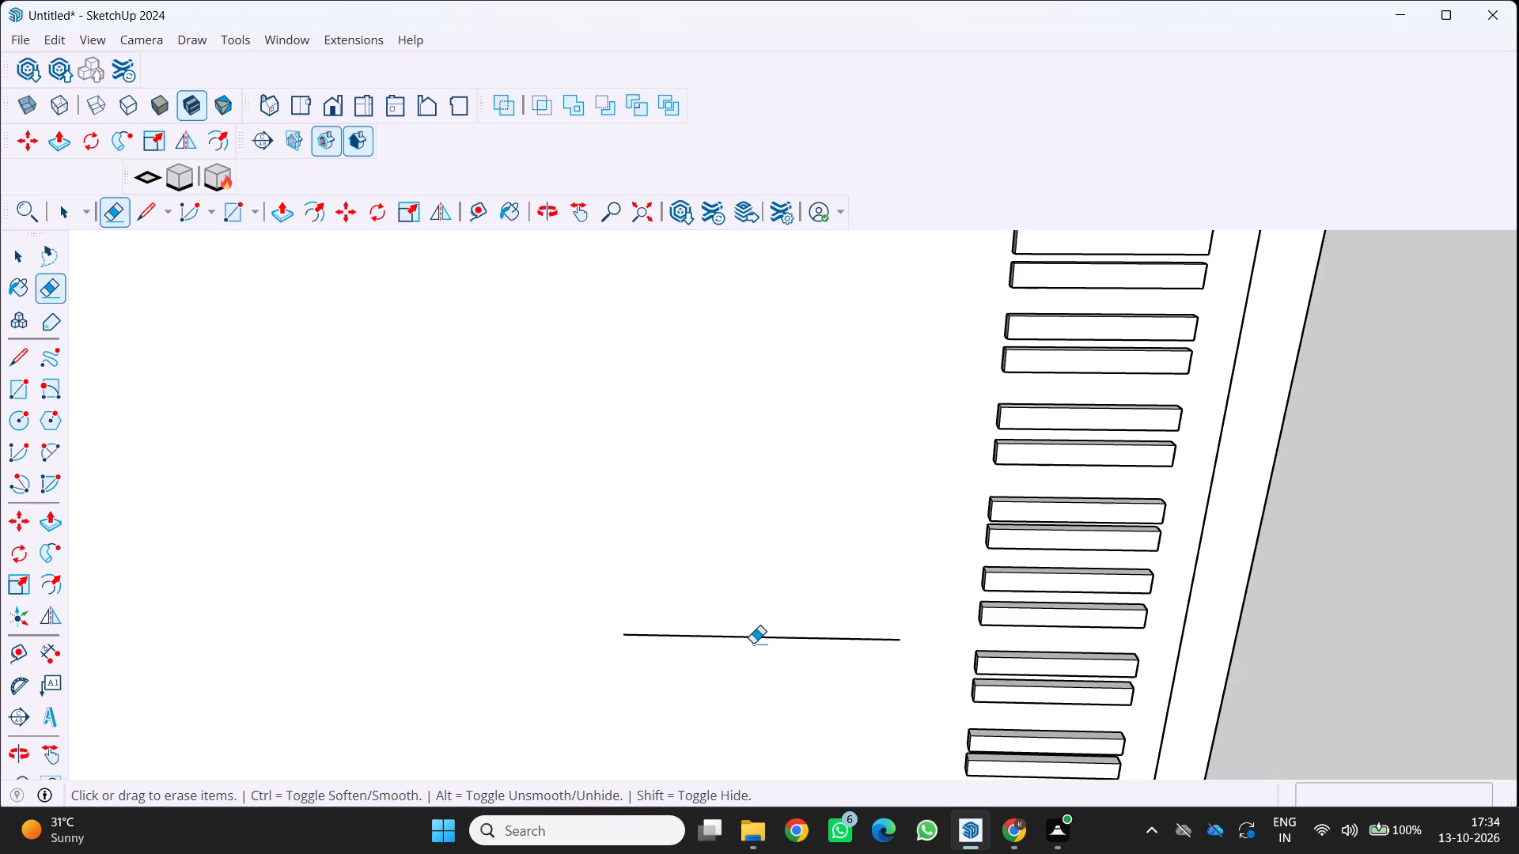
pyautogui.click(753, 643)
pyautogui.click(741, 640)
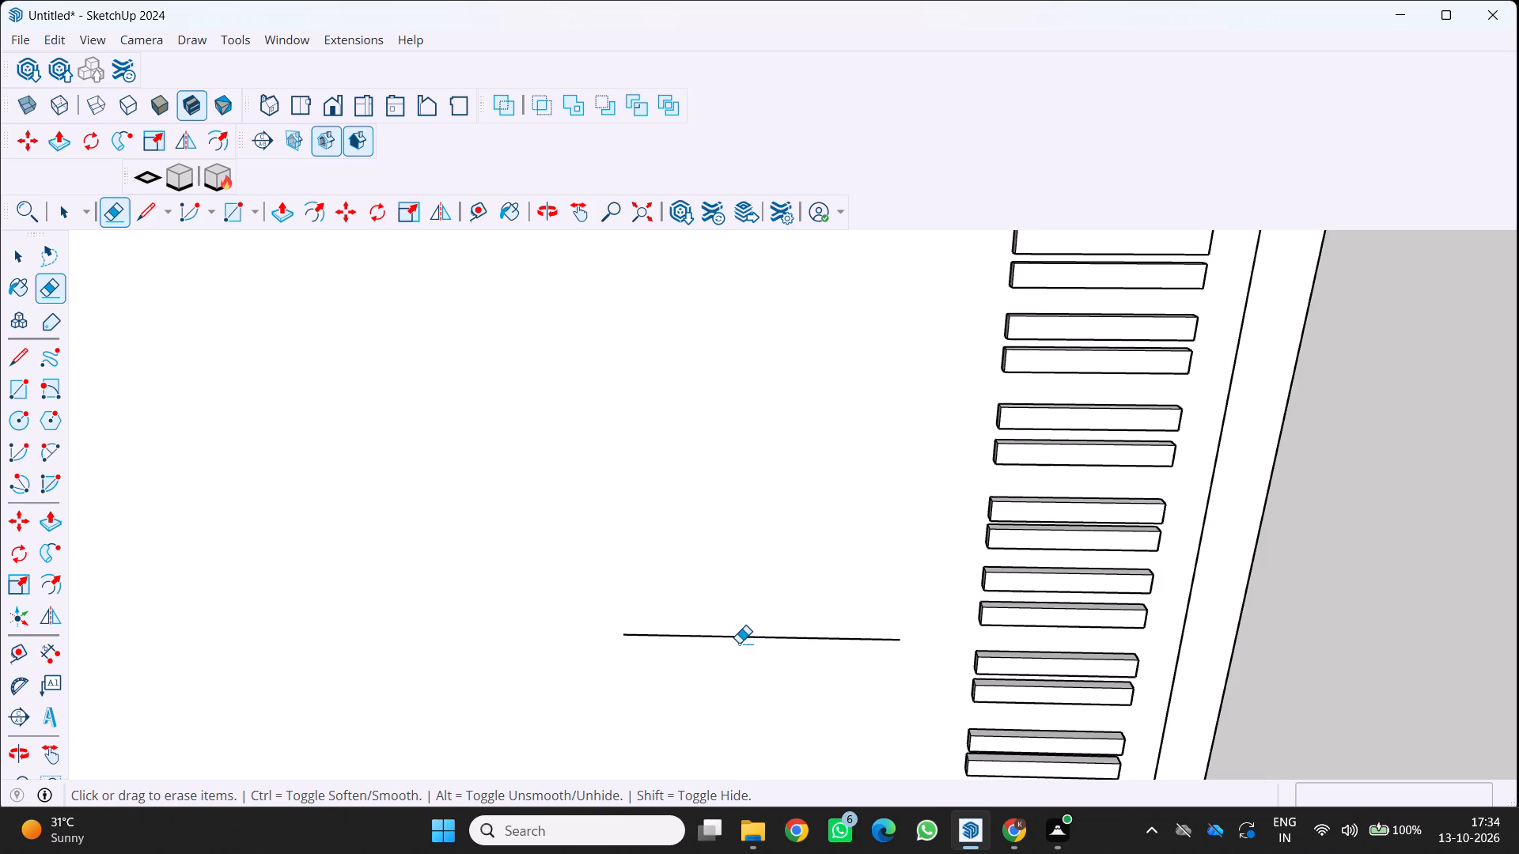
pyautogui.click(738, 643)
pyautogui.click(737, 640)
pyautogui.scroll(3, 734, 643)
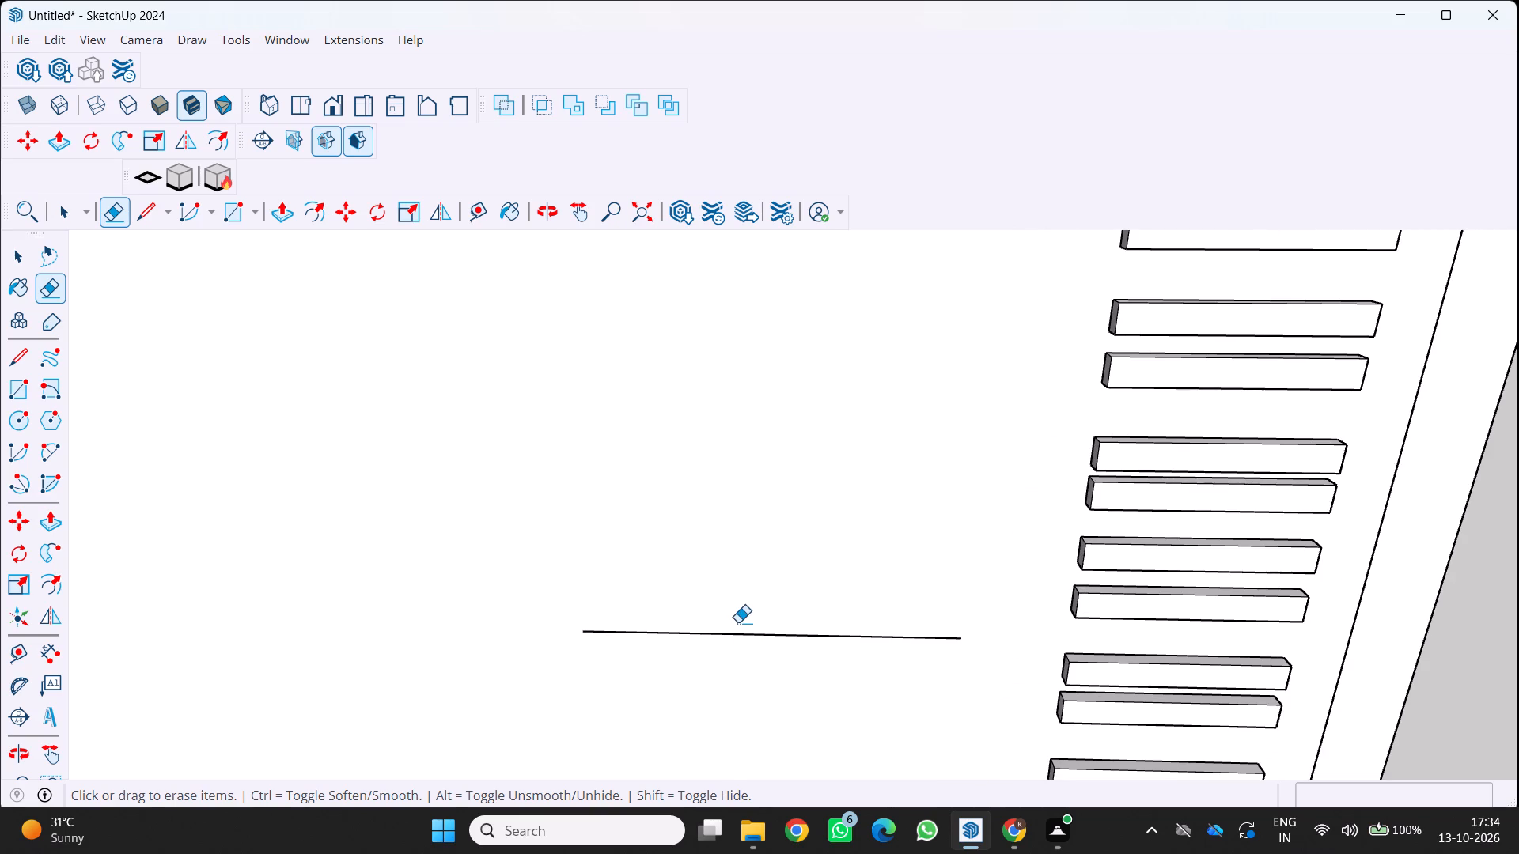
pyautogui.click(739, 633)
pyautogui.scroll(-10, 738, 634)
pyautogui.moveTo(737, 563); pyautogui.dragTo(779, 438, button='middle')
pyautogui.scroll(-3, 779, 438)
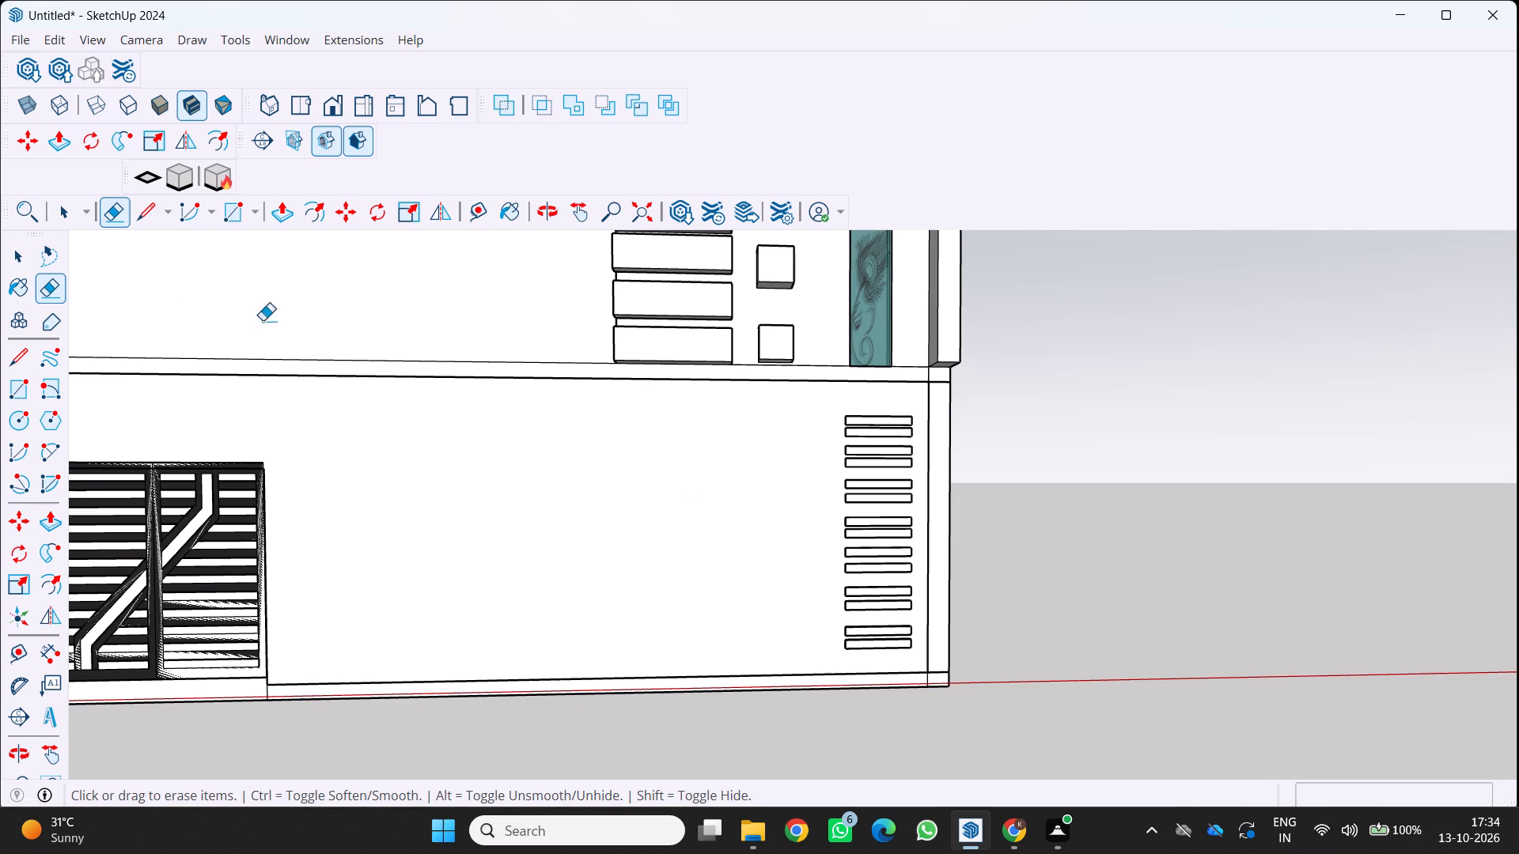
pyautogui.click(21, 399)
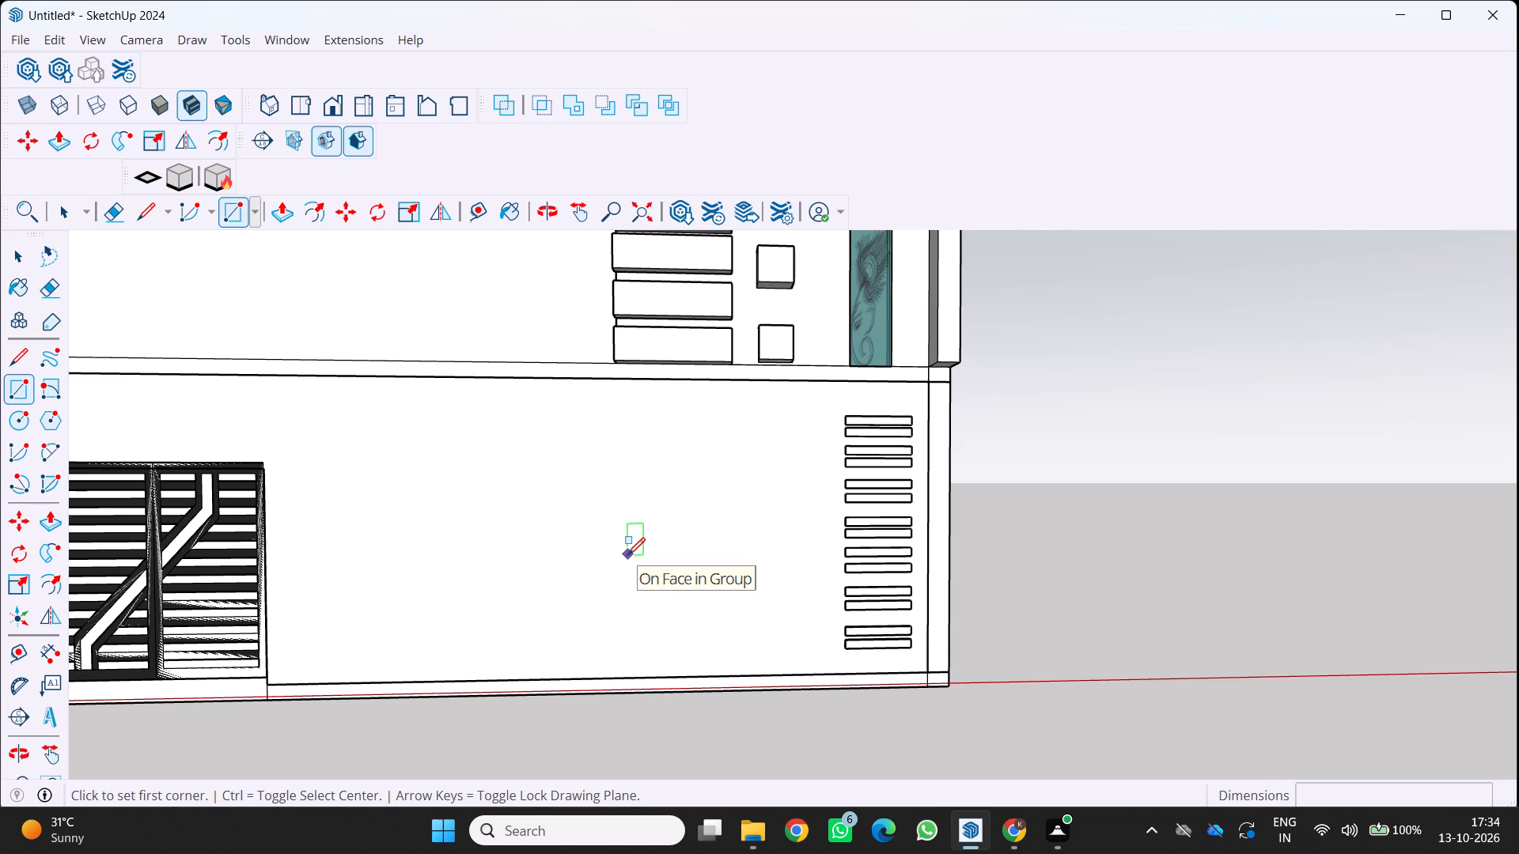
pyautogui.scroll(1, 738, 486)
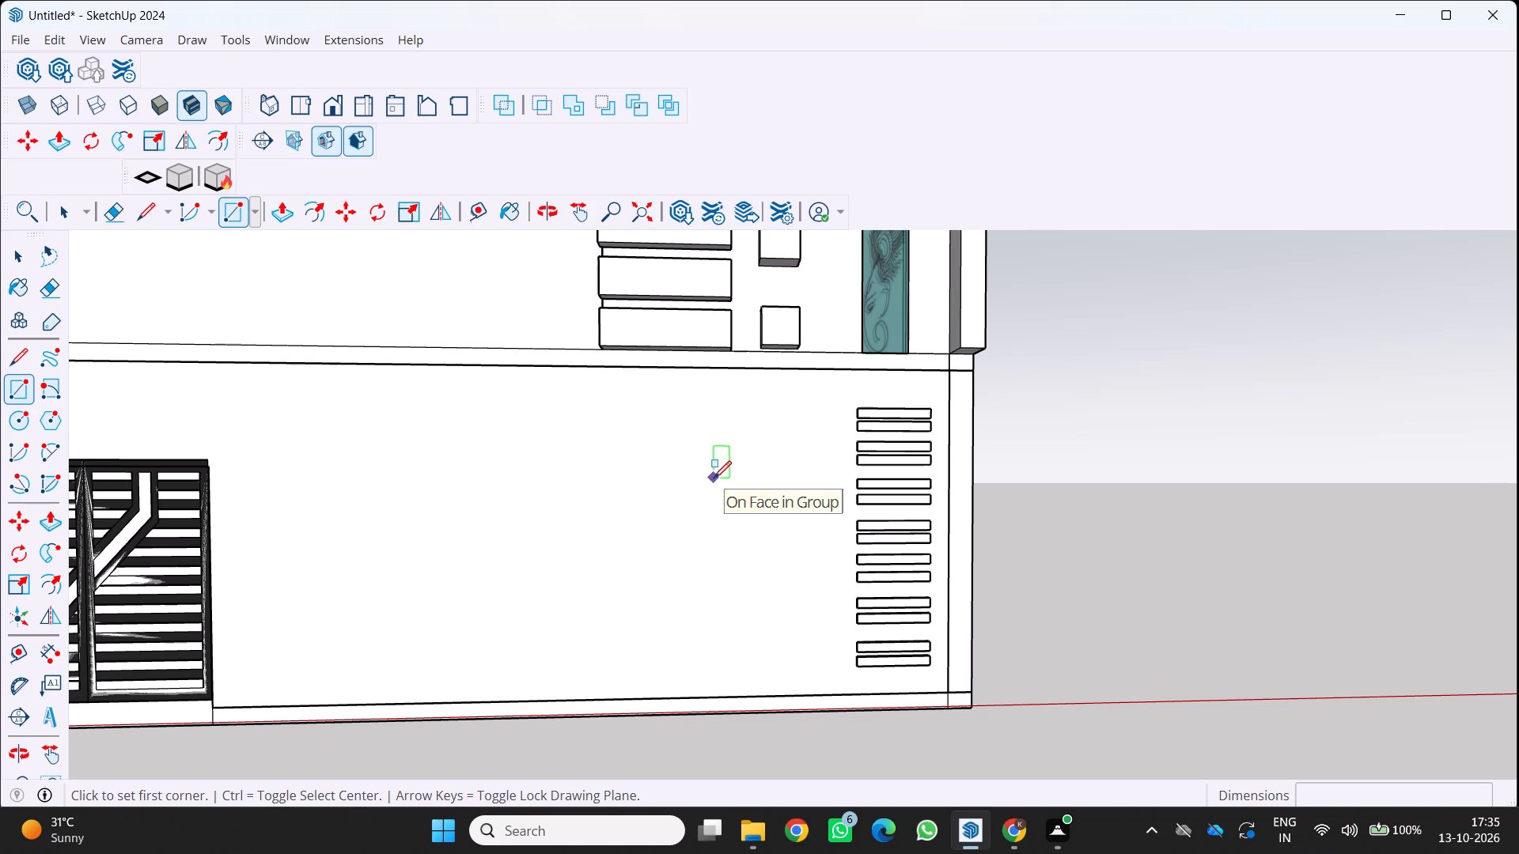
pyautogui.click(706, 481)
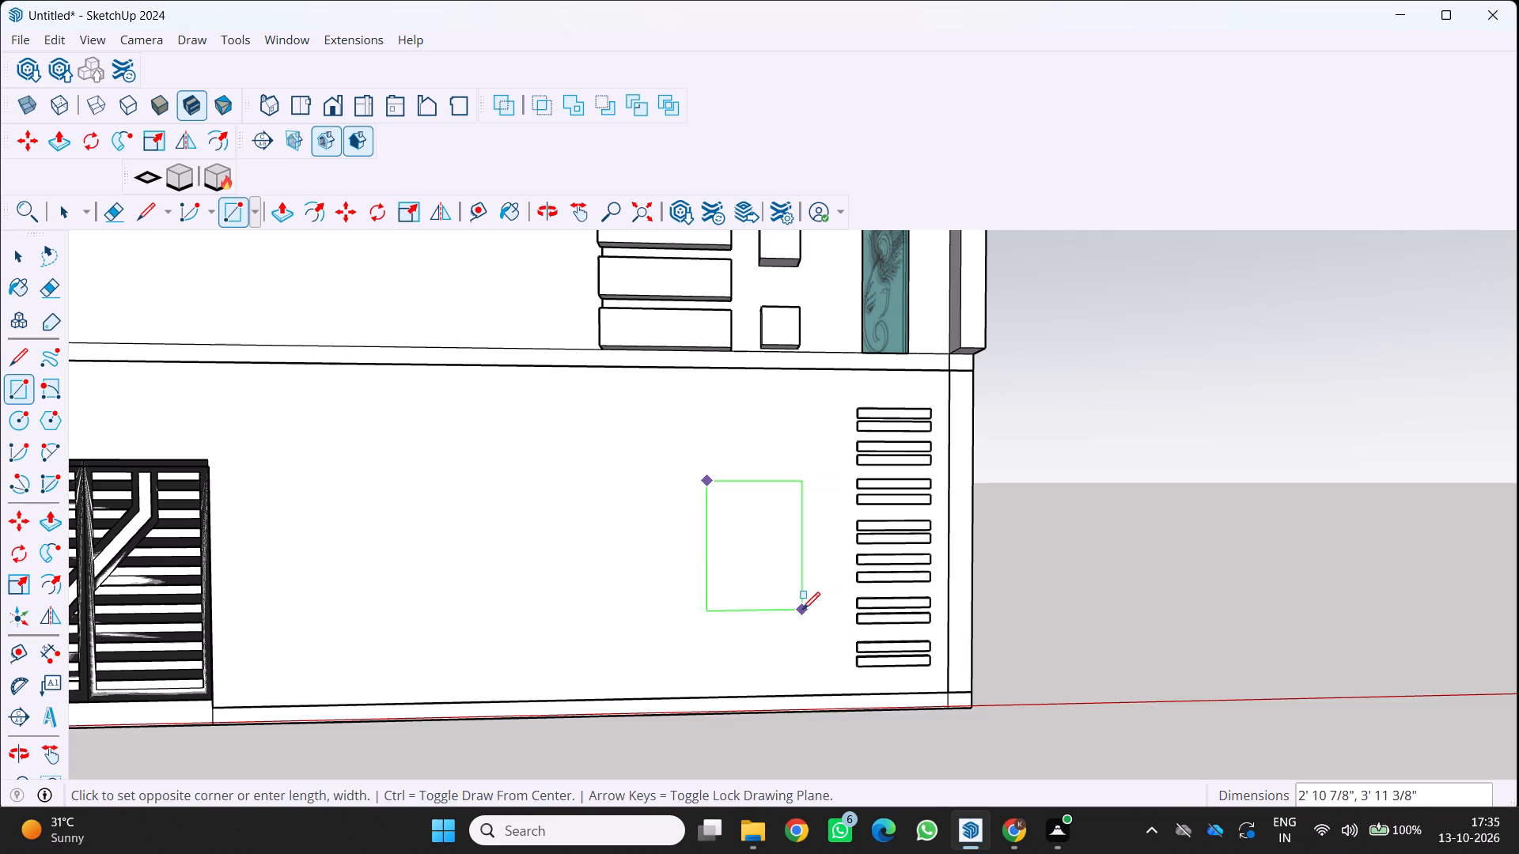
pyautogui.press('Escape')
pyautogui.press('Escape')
# Draw a window rectangle about 3' 7" by 3' 1 3/4" on the ground-floor wall beside the column of bars.
pyautogui.press('r')
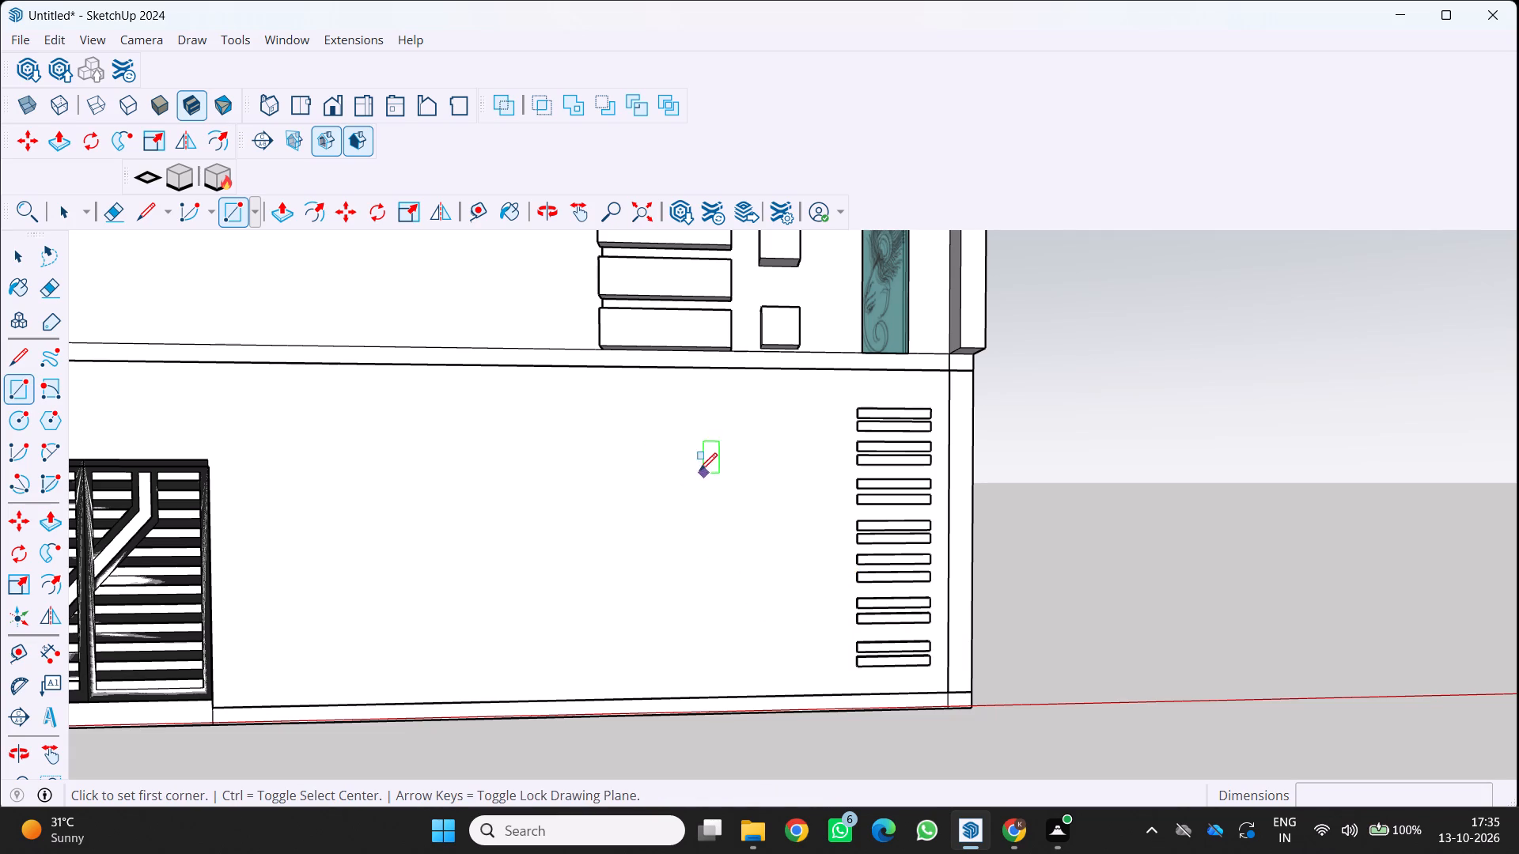
pyautogui.click(699, 470)
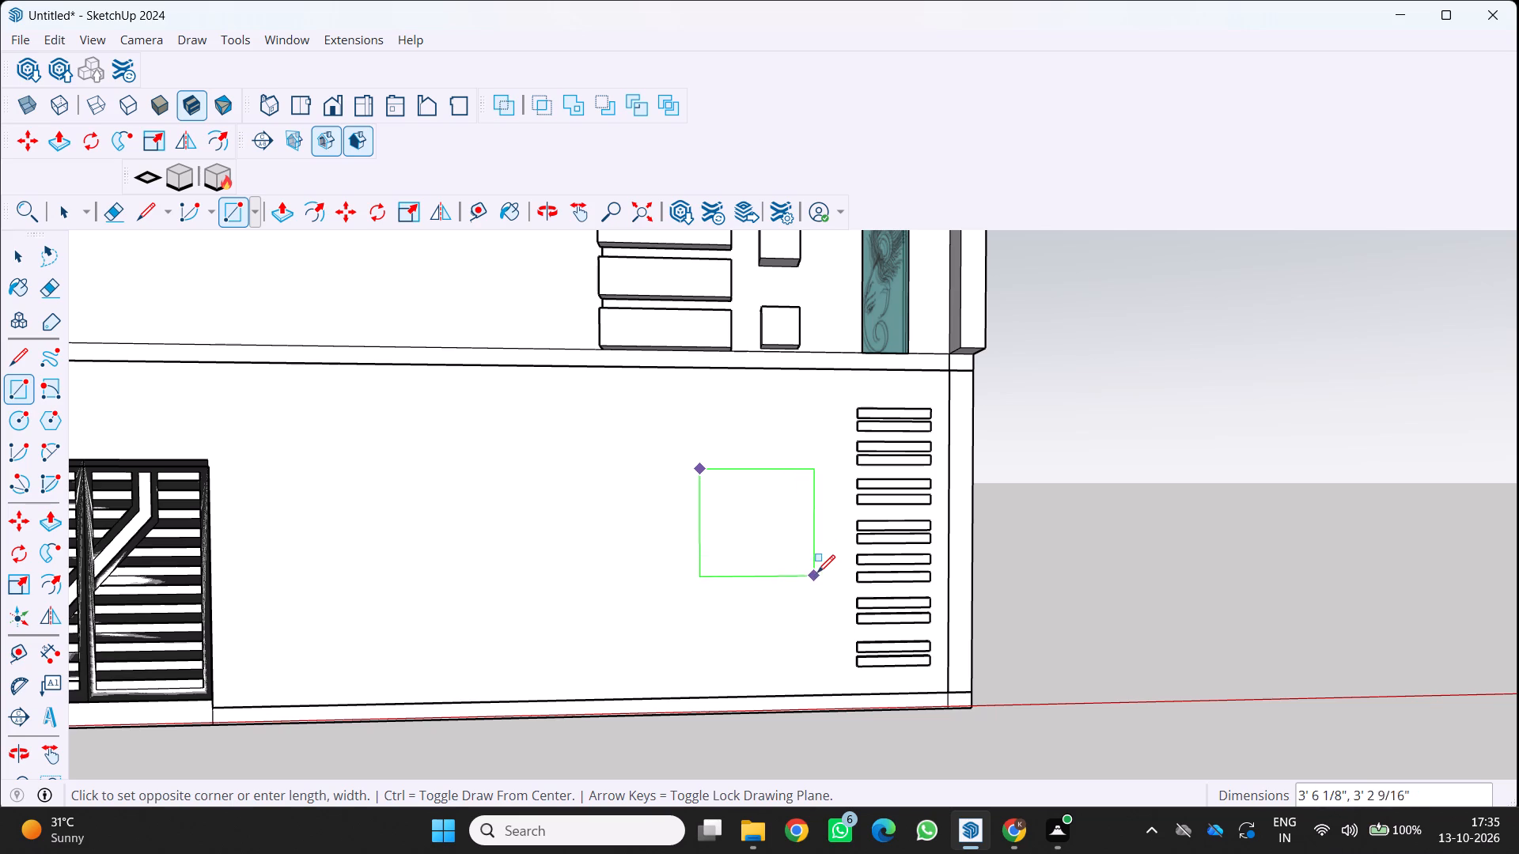
pyautogui.click(817, 572)
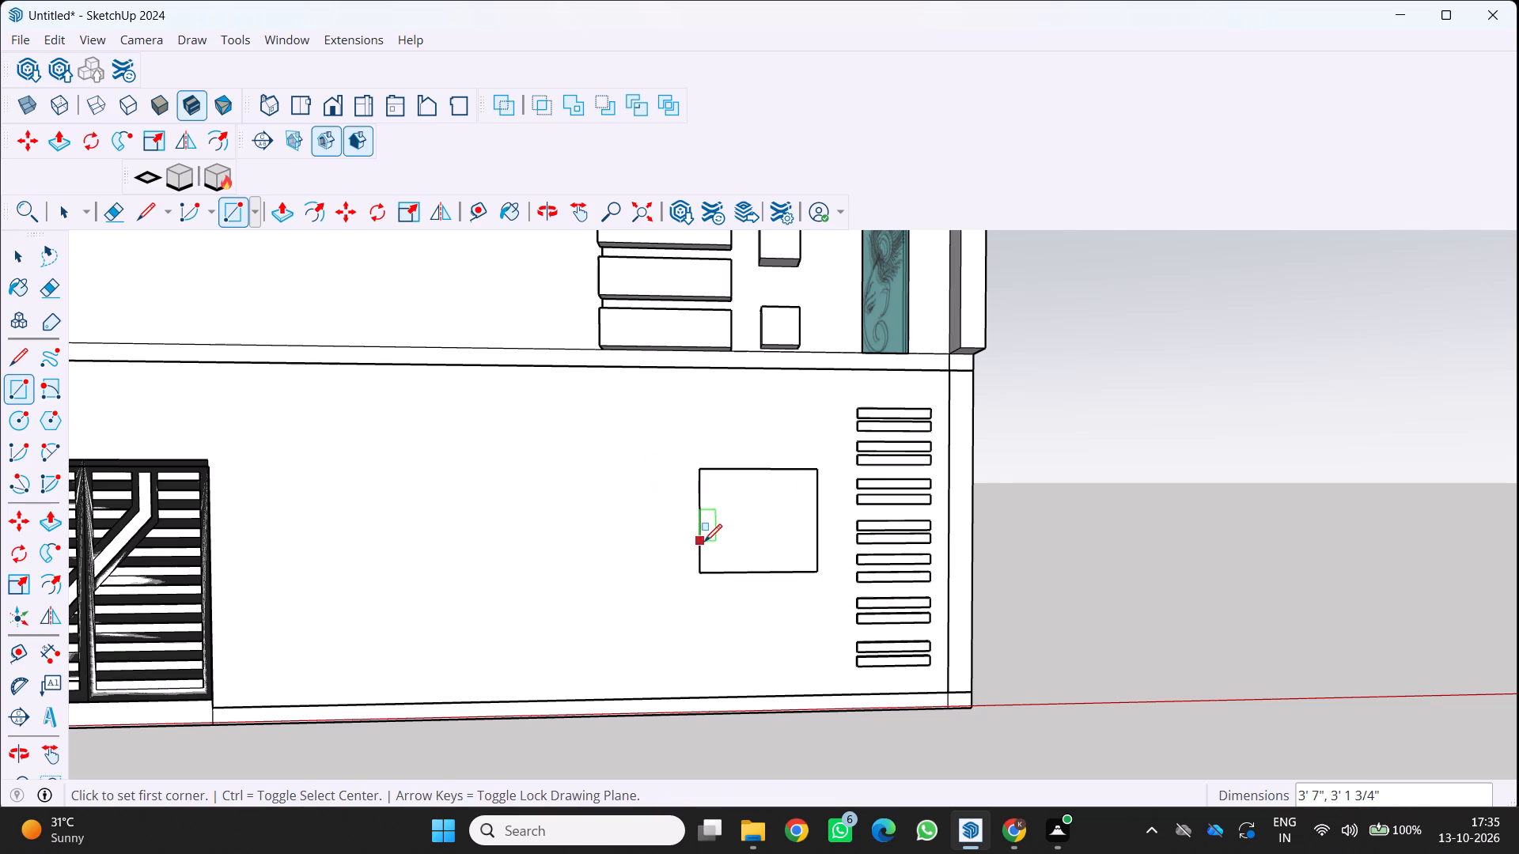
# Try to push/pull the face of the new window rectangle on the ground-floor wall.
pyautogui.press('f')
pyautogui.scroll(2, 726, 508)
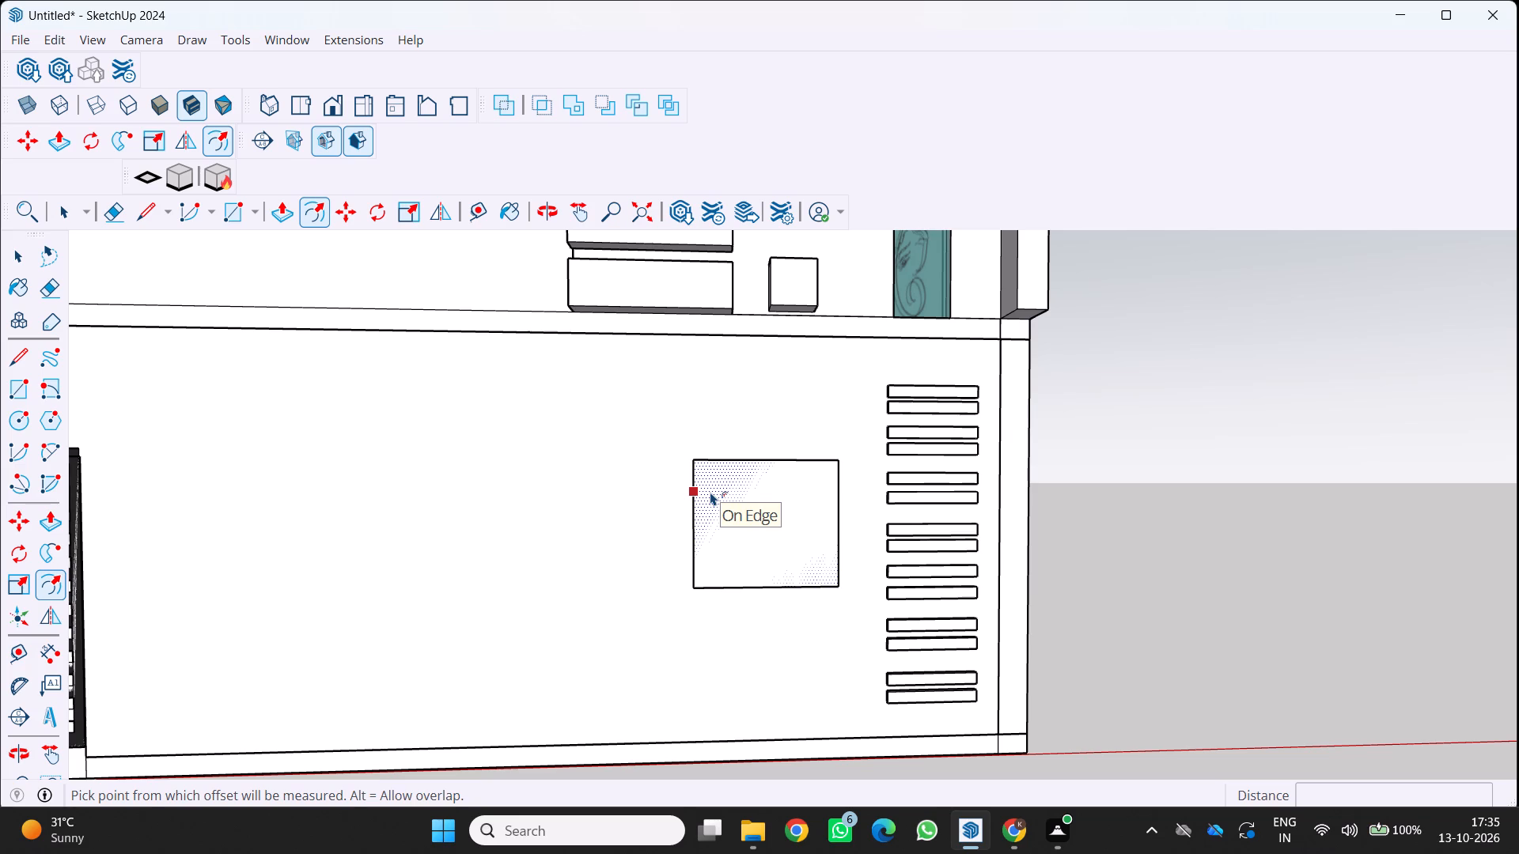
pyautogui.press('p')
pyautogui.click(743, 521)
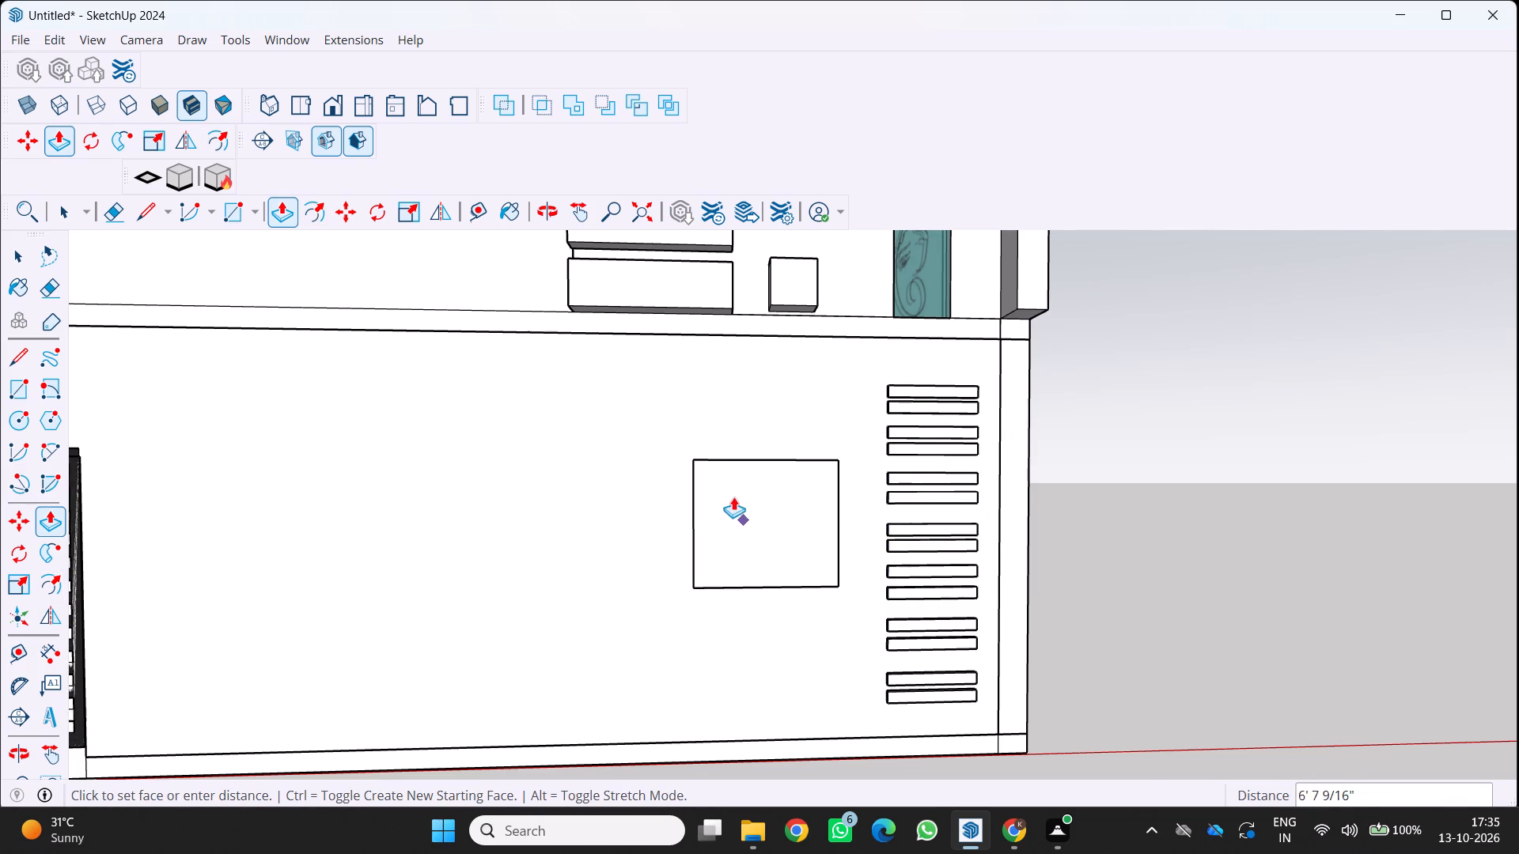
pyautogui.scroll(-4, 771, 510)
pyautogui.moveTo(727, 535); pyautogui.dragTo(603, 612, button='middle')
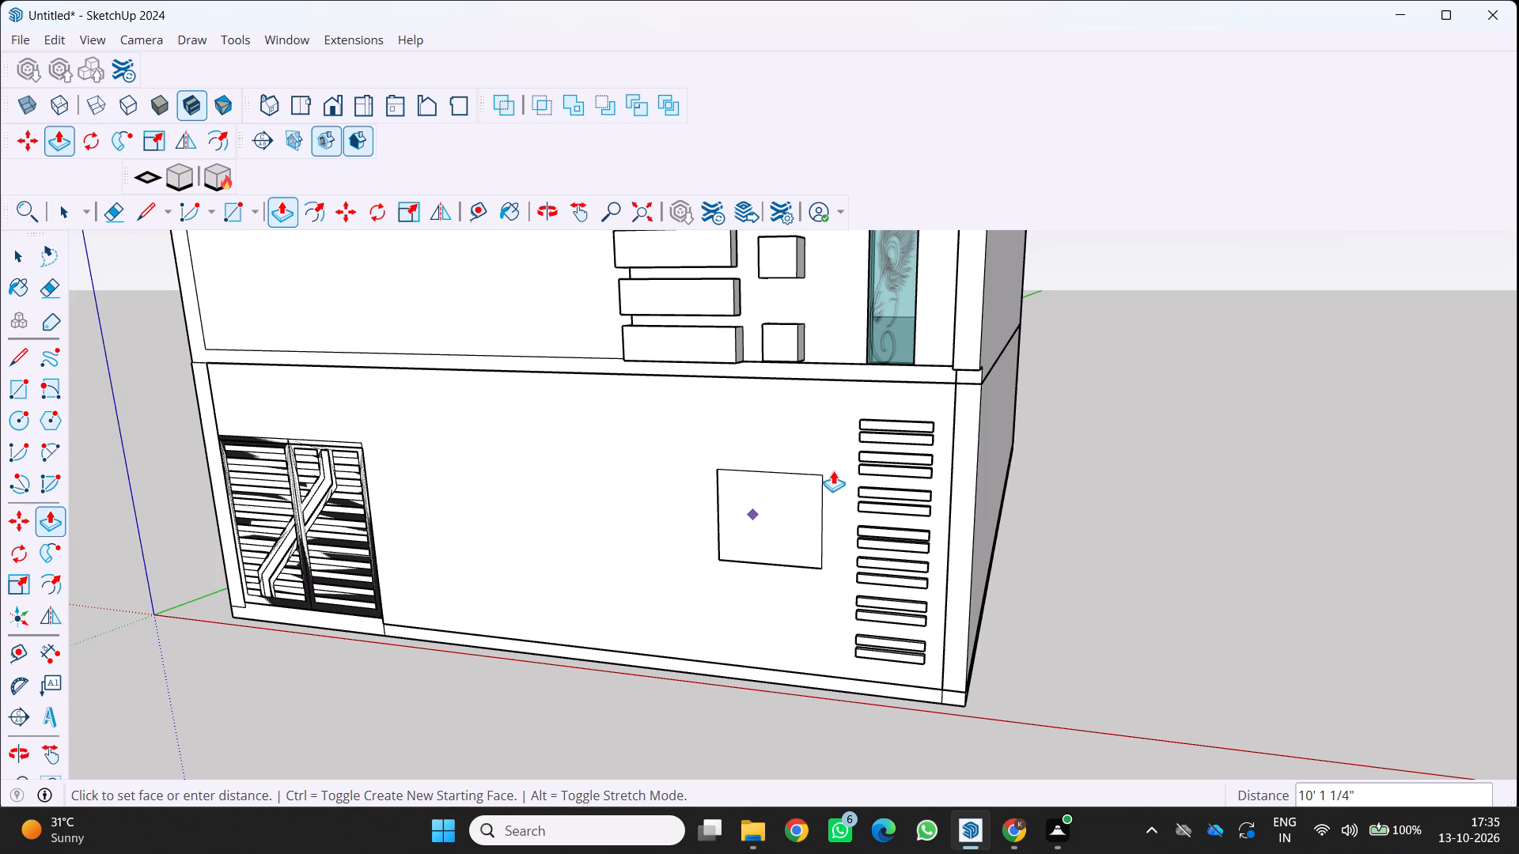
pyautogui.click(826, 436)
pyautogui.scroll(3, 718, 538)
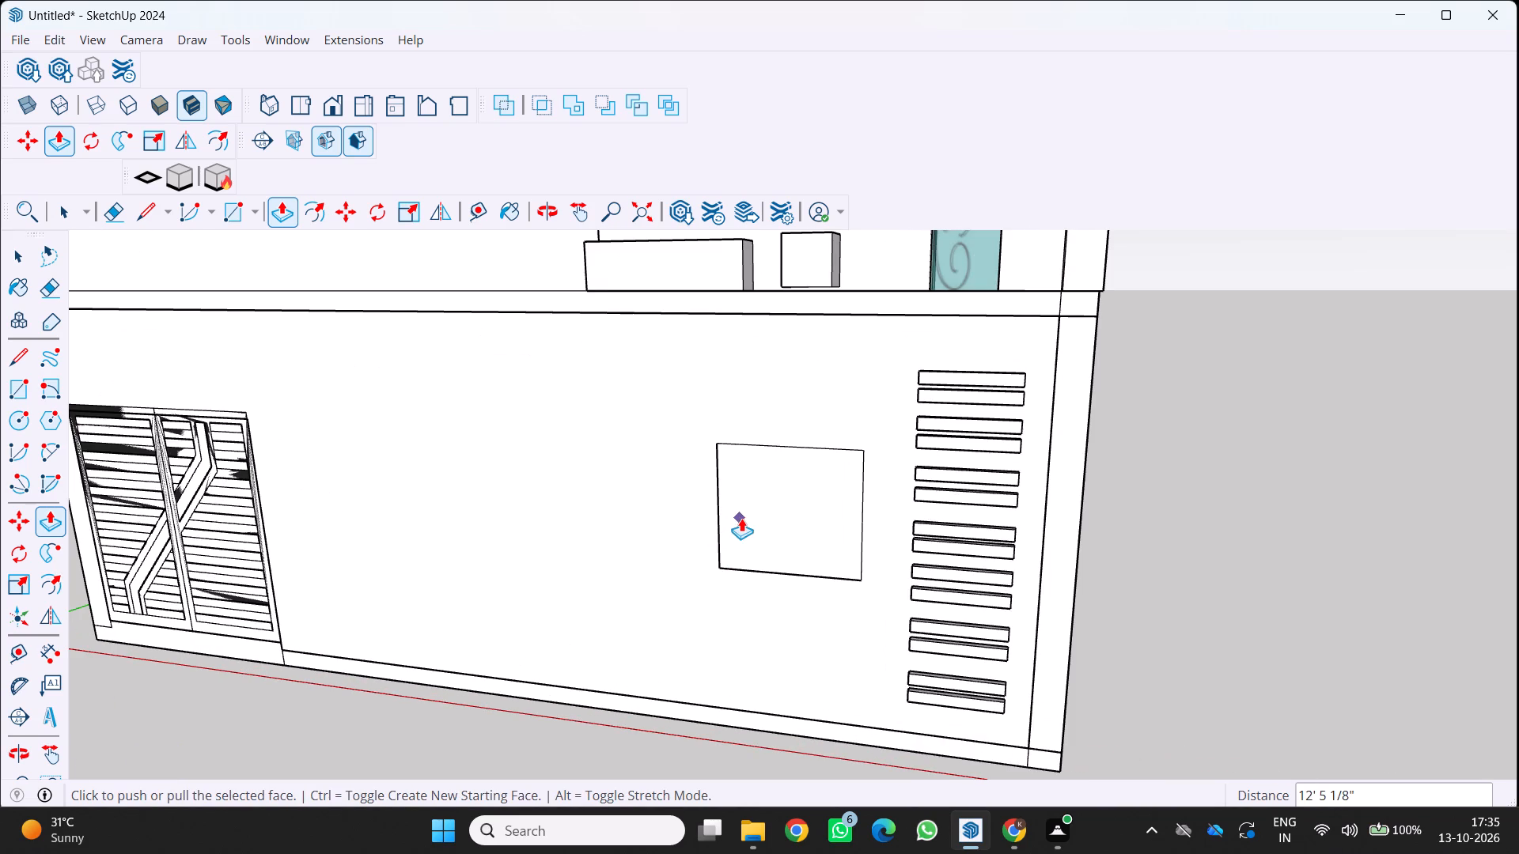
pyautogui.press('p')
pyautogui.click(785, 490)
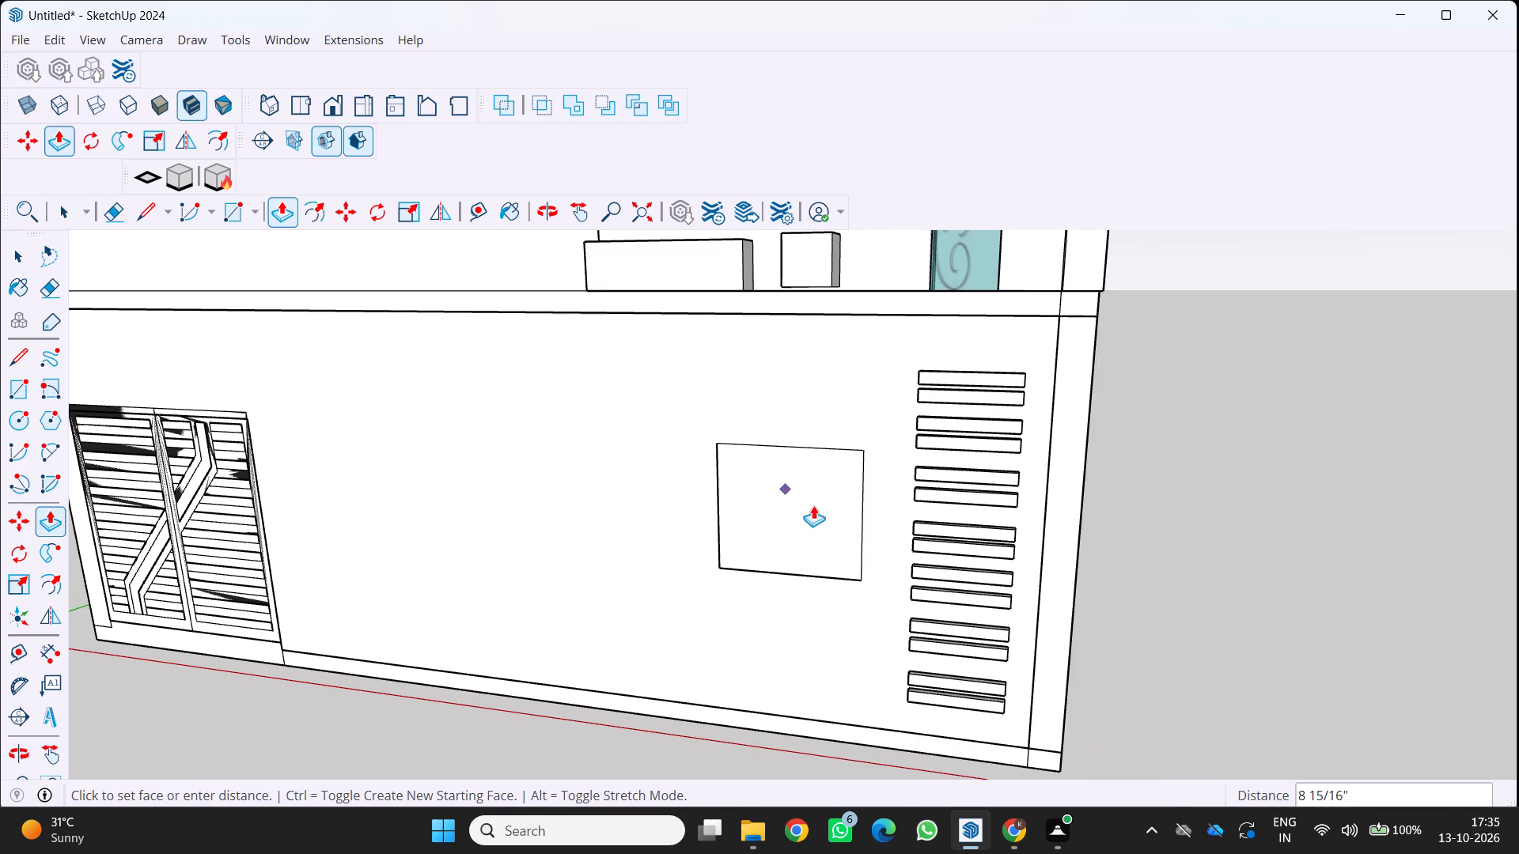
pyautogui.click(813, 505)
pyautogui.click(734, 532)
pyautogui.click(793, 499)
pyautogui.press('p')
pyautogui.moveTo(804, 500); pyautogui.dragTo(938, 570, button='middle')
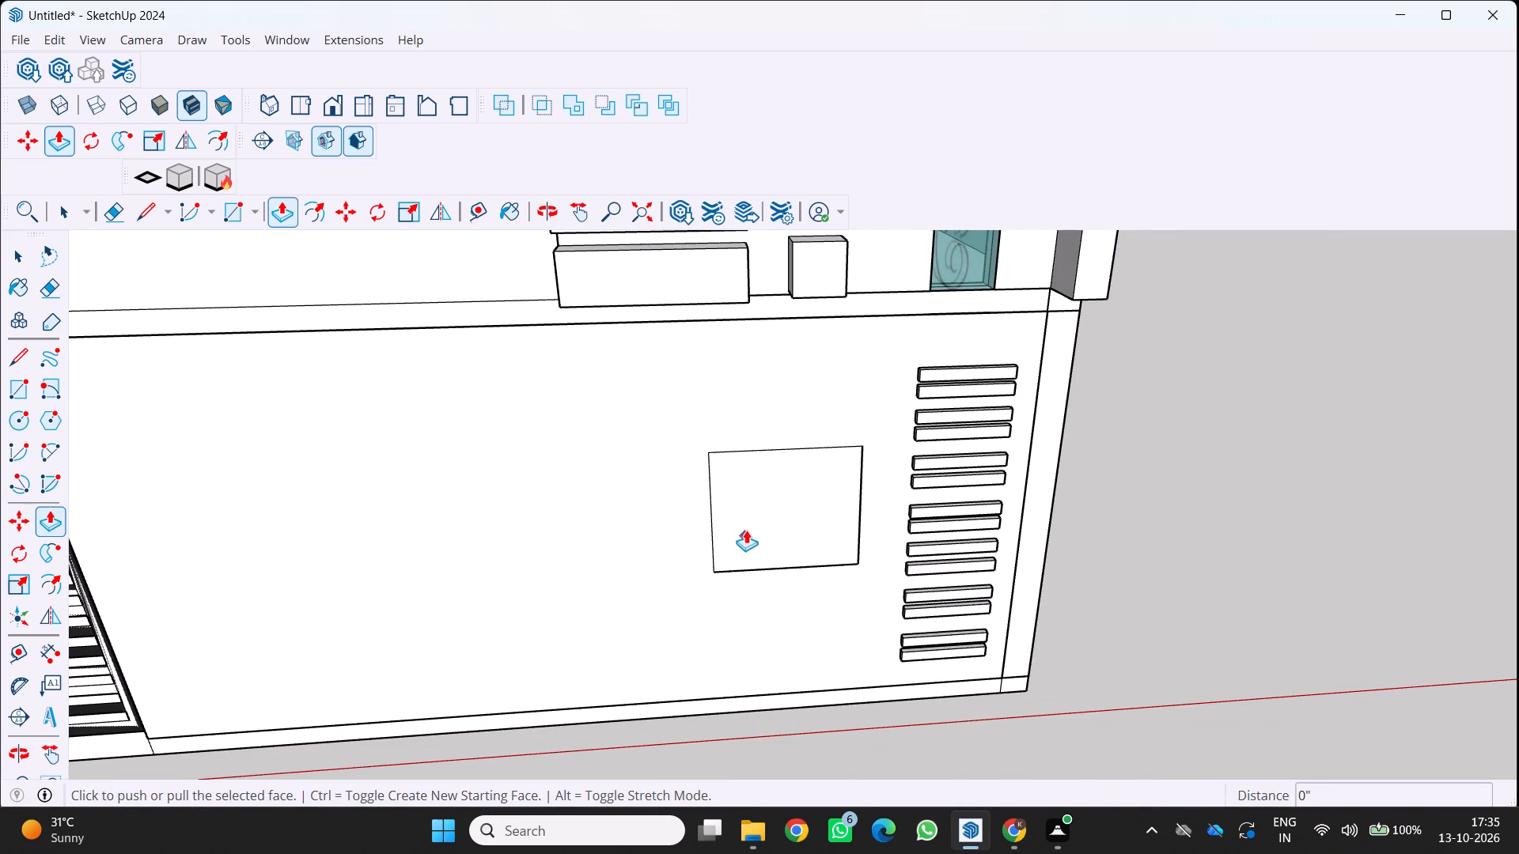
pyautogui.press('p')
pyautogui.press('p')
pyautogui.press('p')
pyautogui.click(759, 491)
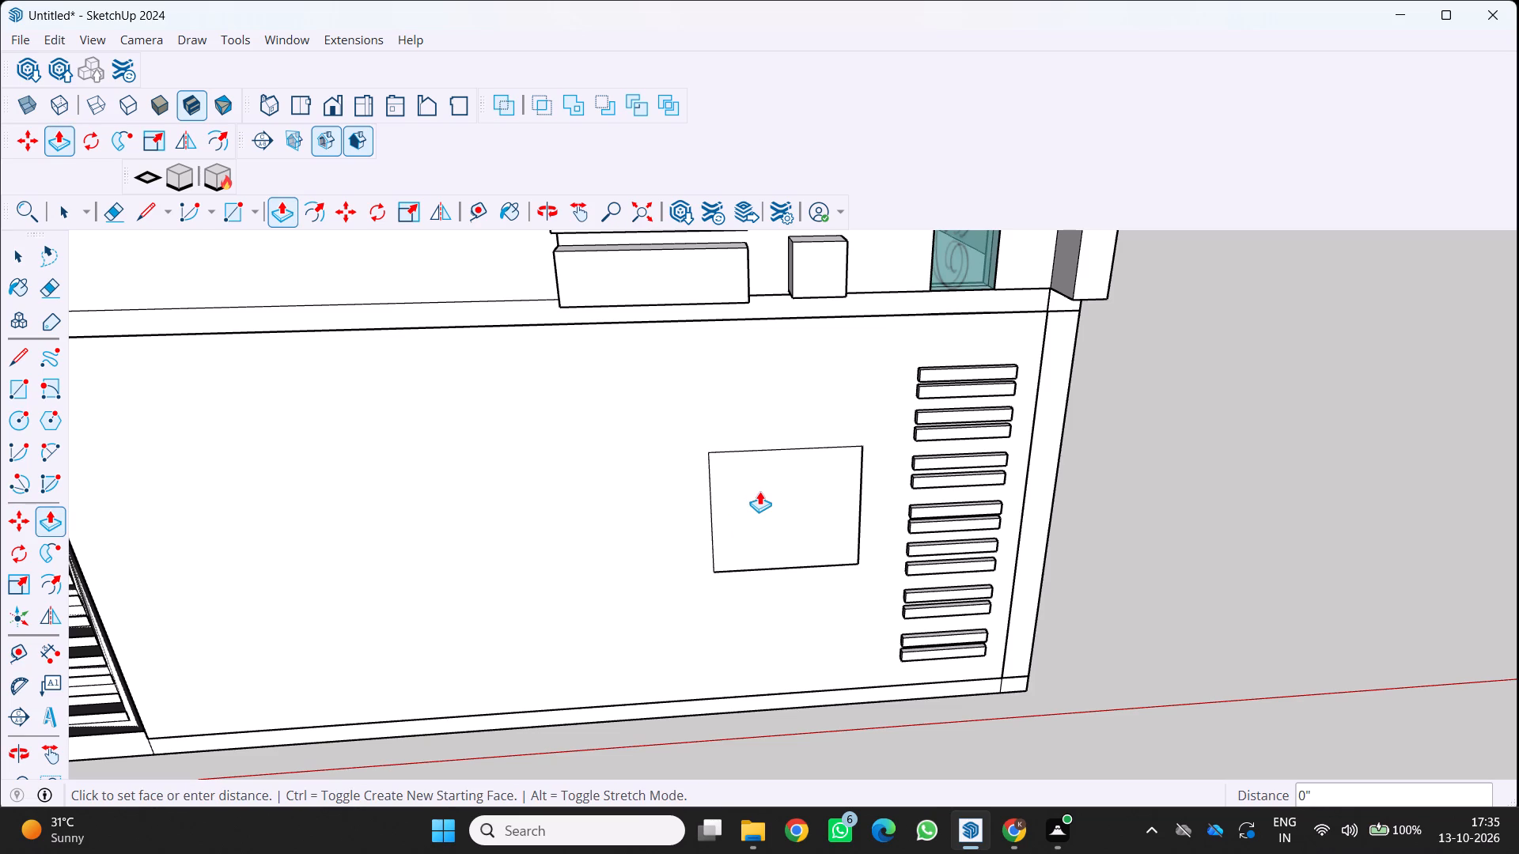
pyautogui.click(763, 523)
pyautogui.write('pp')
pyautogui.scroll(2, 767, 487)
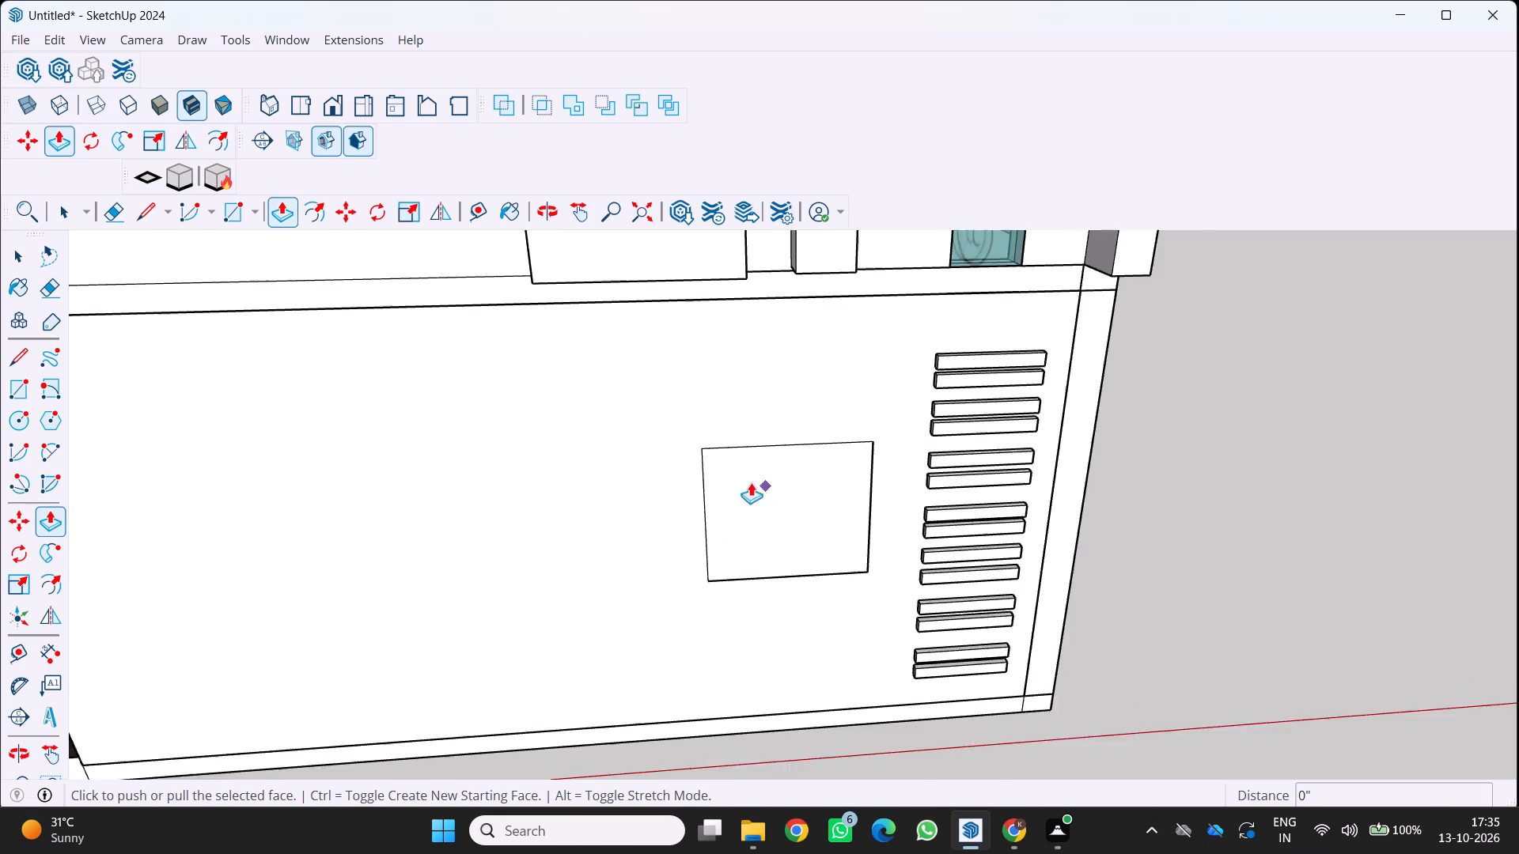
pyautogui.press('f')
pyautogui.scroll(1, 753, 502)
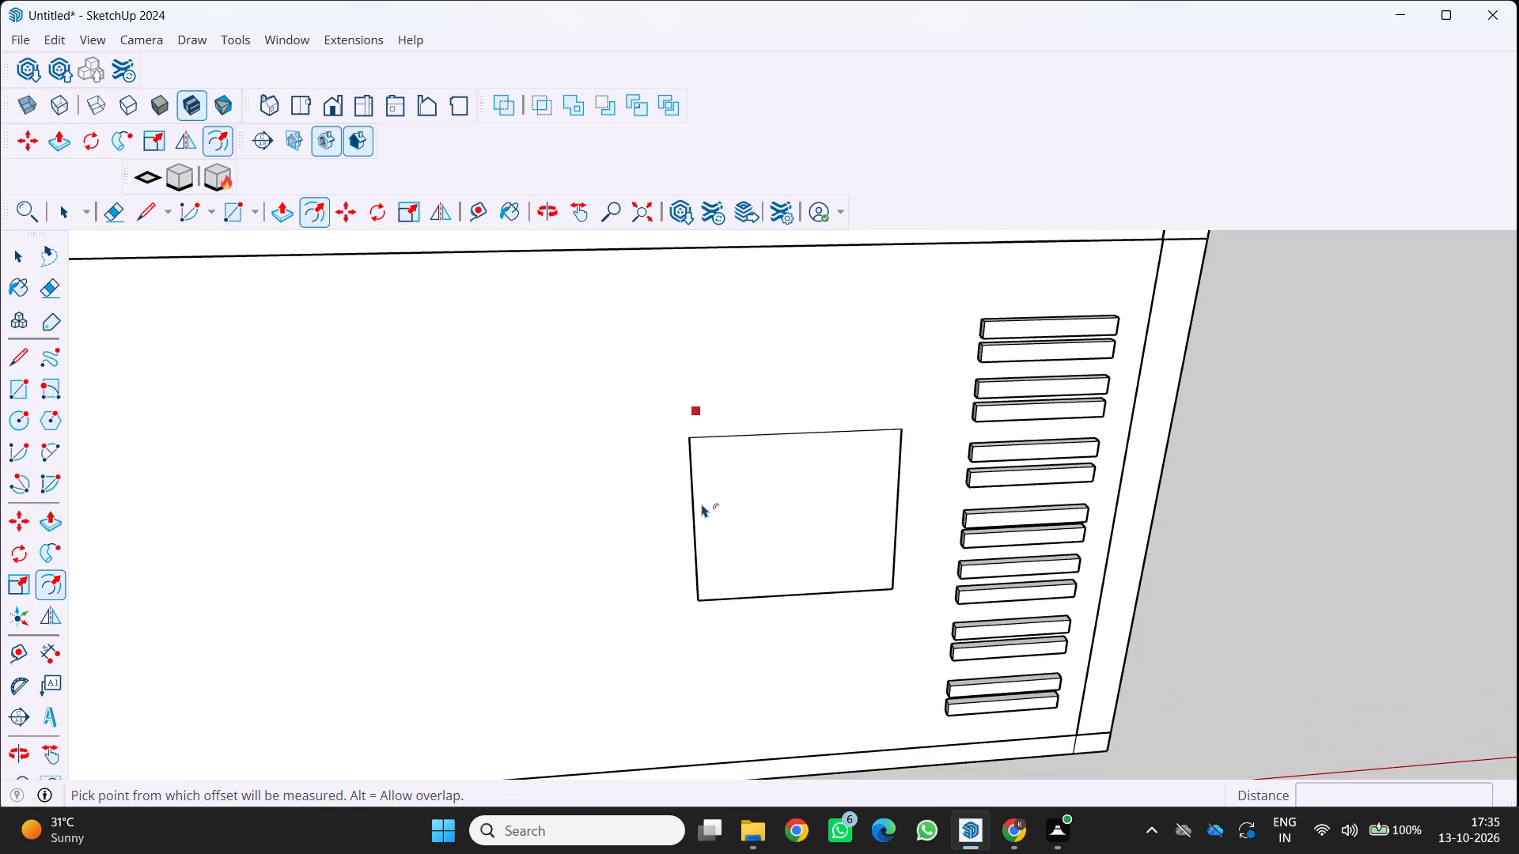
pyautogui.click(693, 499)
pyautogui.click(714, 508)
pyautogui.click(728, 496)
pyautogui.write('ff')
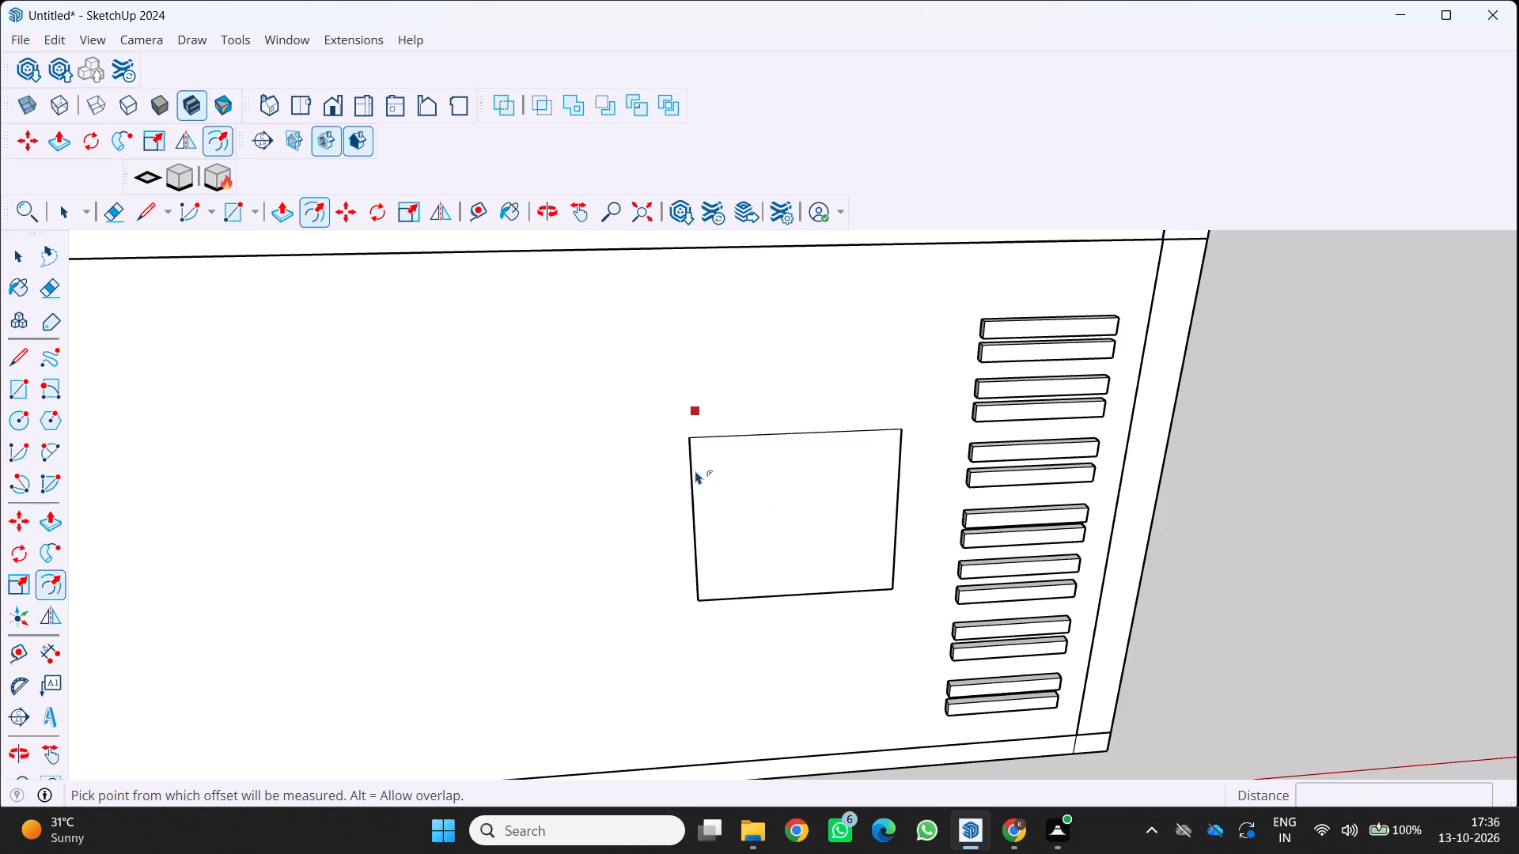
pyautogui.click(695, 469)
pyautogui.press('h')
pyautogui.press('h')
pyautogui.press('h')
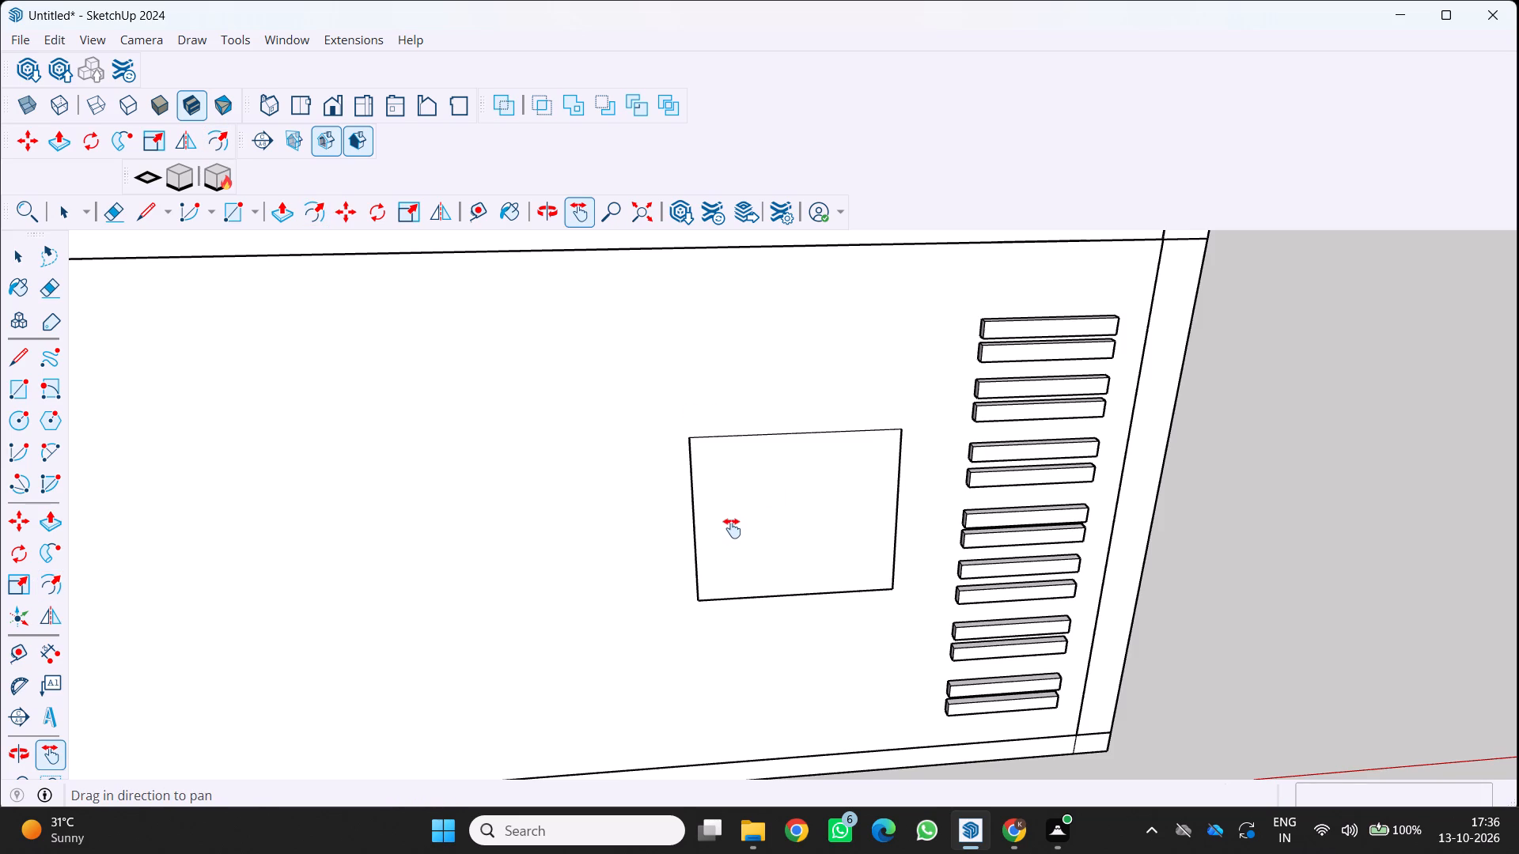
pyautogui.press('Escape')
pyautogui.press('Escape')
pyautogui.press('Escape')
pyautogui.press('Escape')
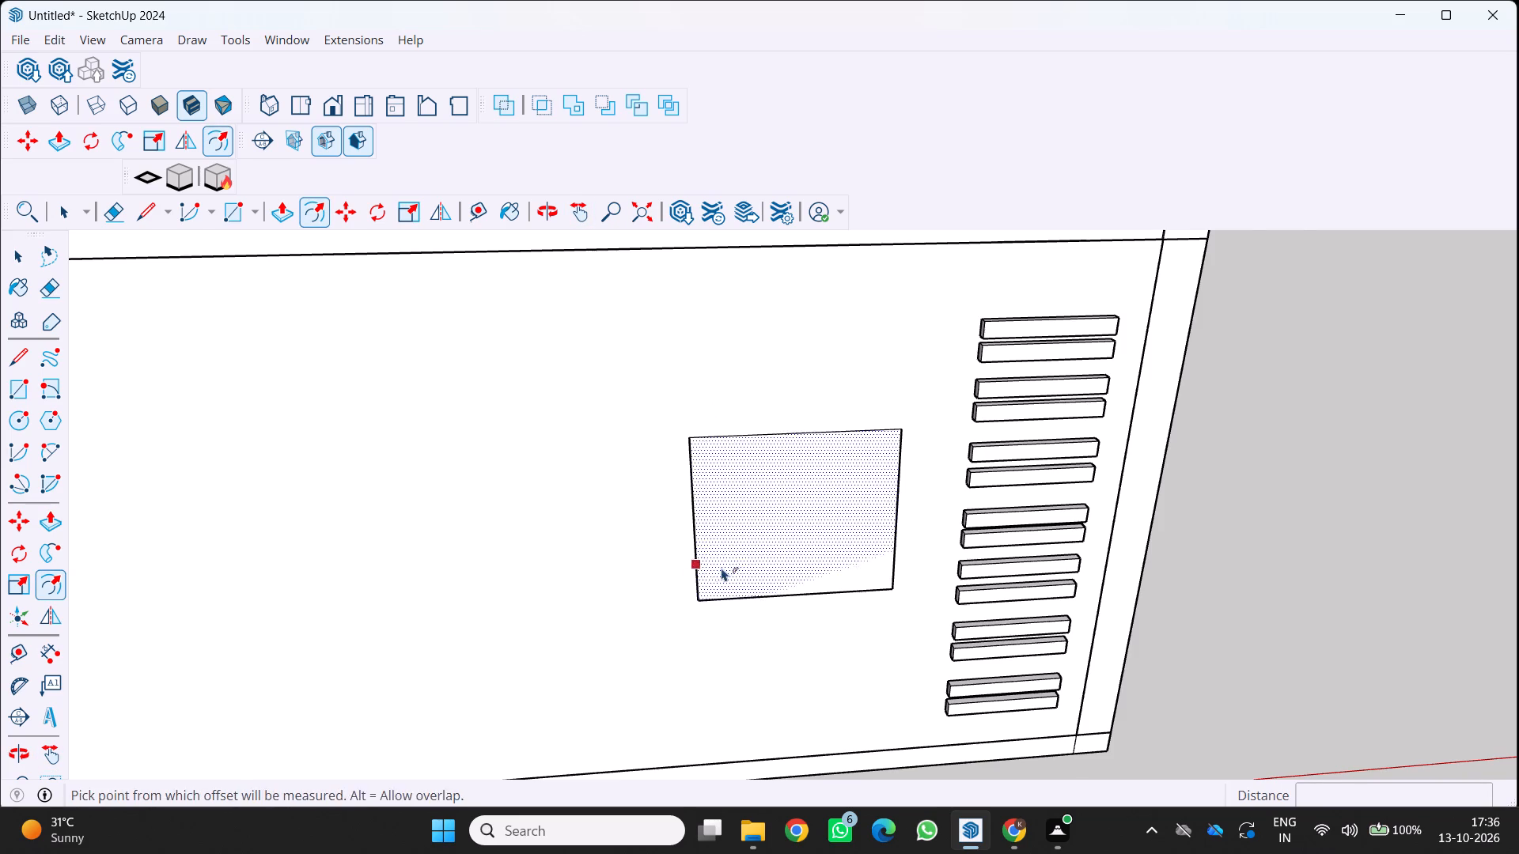
# Offset the window rectangle's outline inward about 2 13/16" to form the frame border.
pyautogui.scroll(2, 691, 535)
pyautogui.click(707, 535)
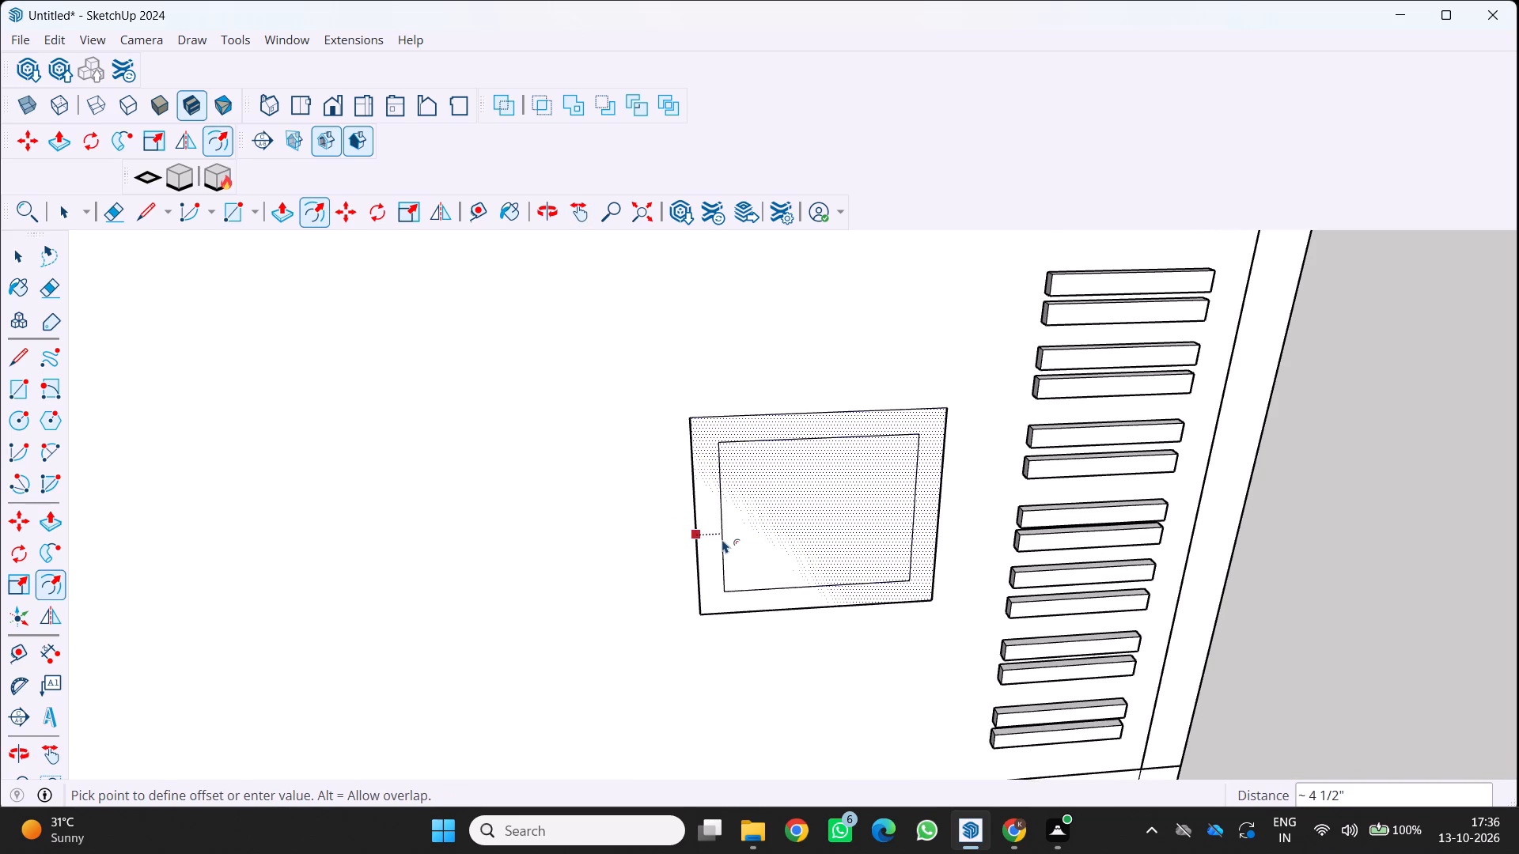
pyautogui.click(713, 526)
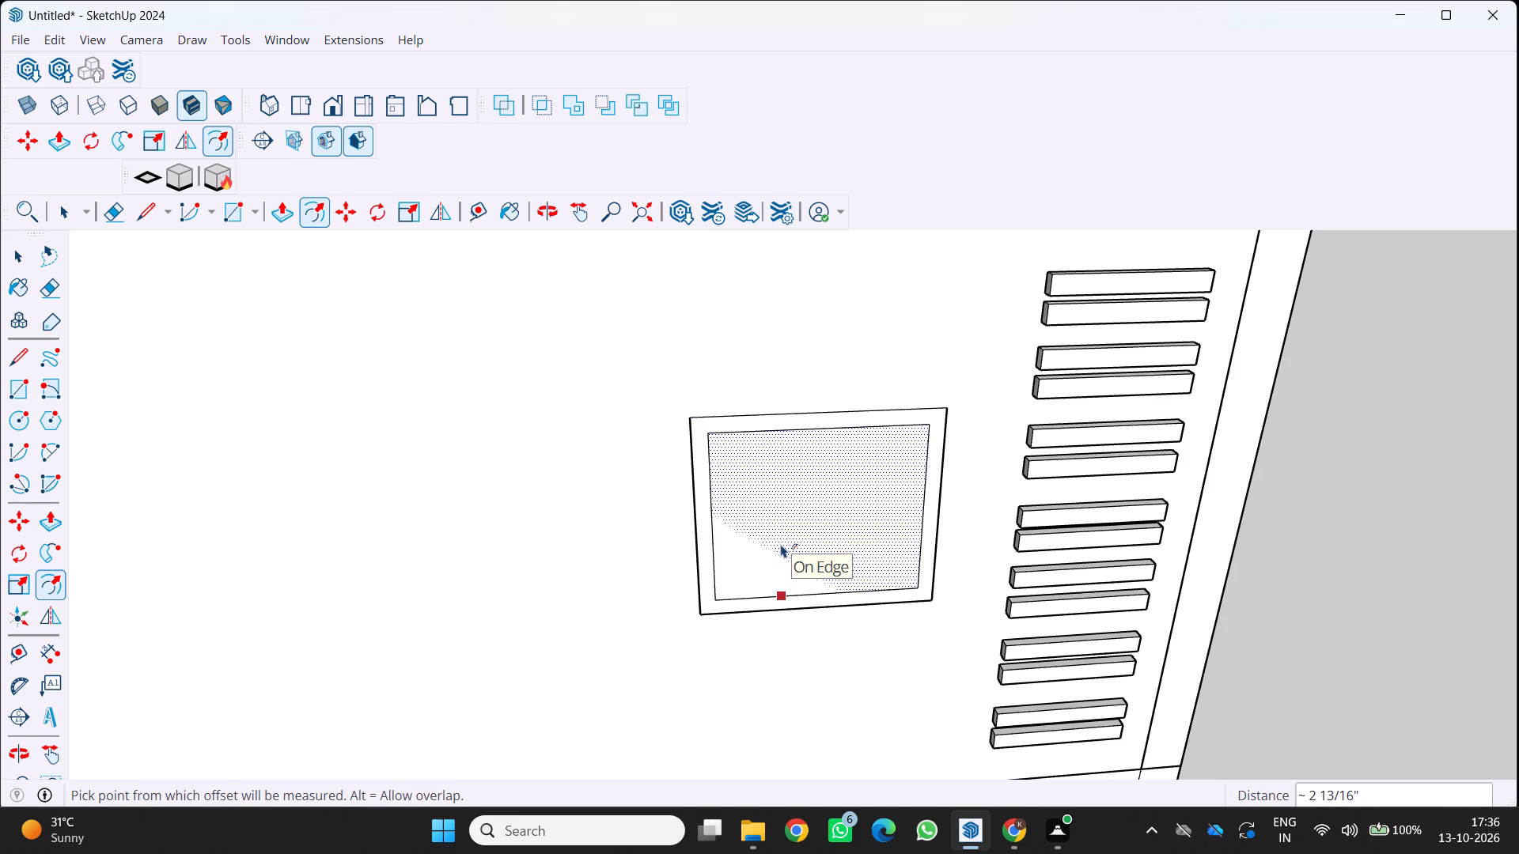
pyautogui.press('Delete')
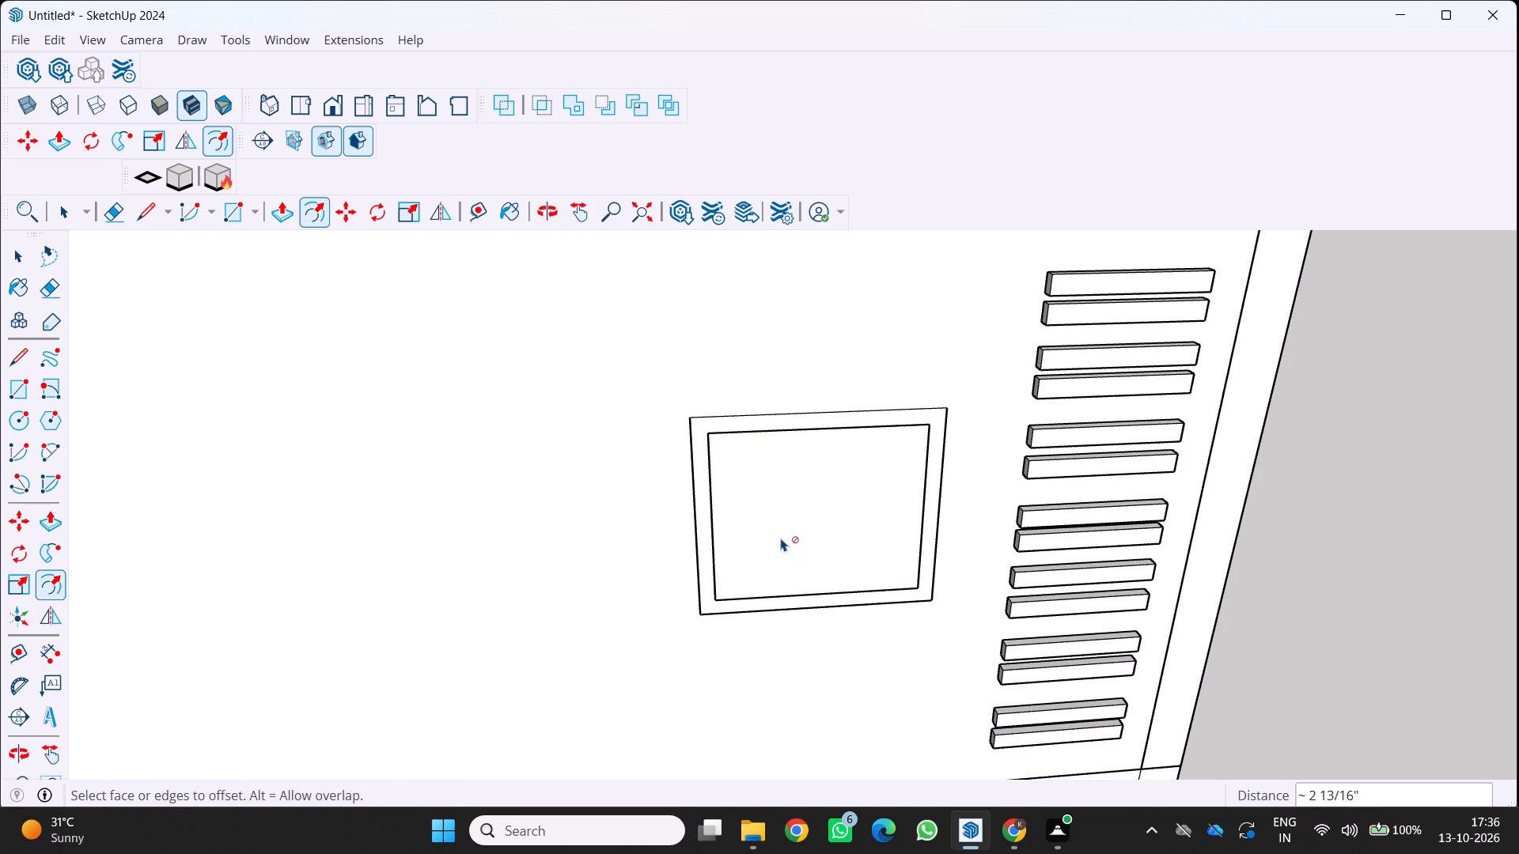
# Push/pull the window's inner pane face by about 1 3/16", and again by about 11/16".
pyautogui.press('p')
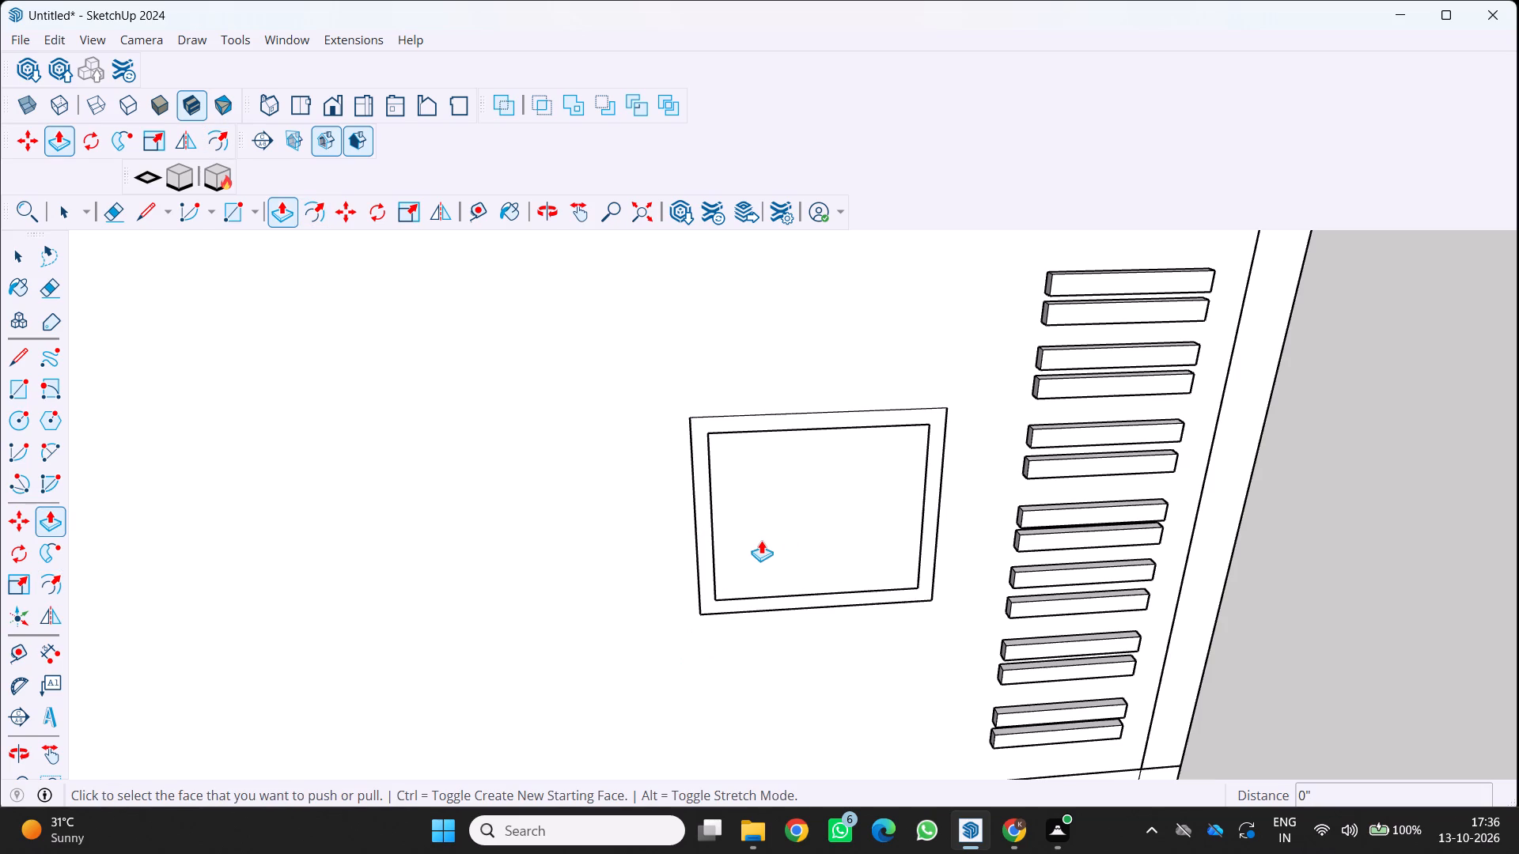
pyautogui.click(761, 540)
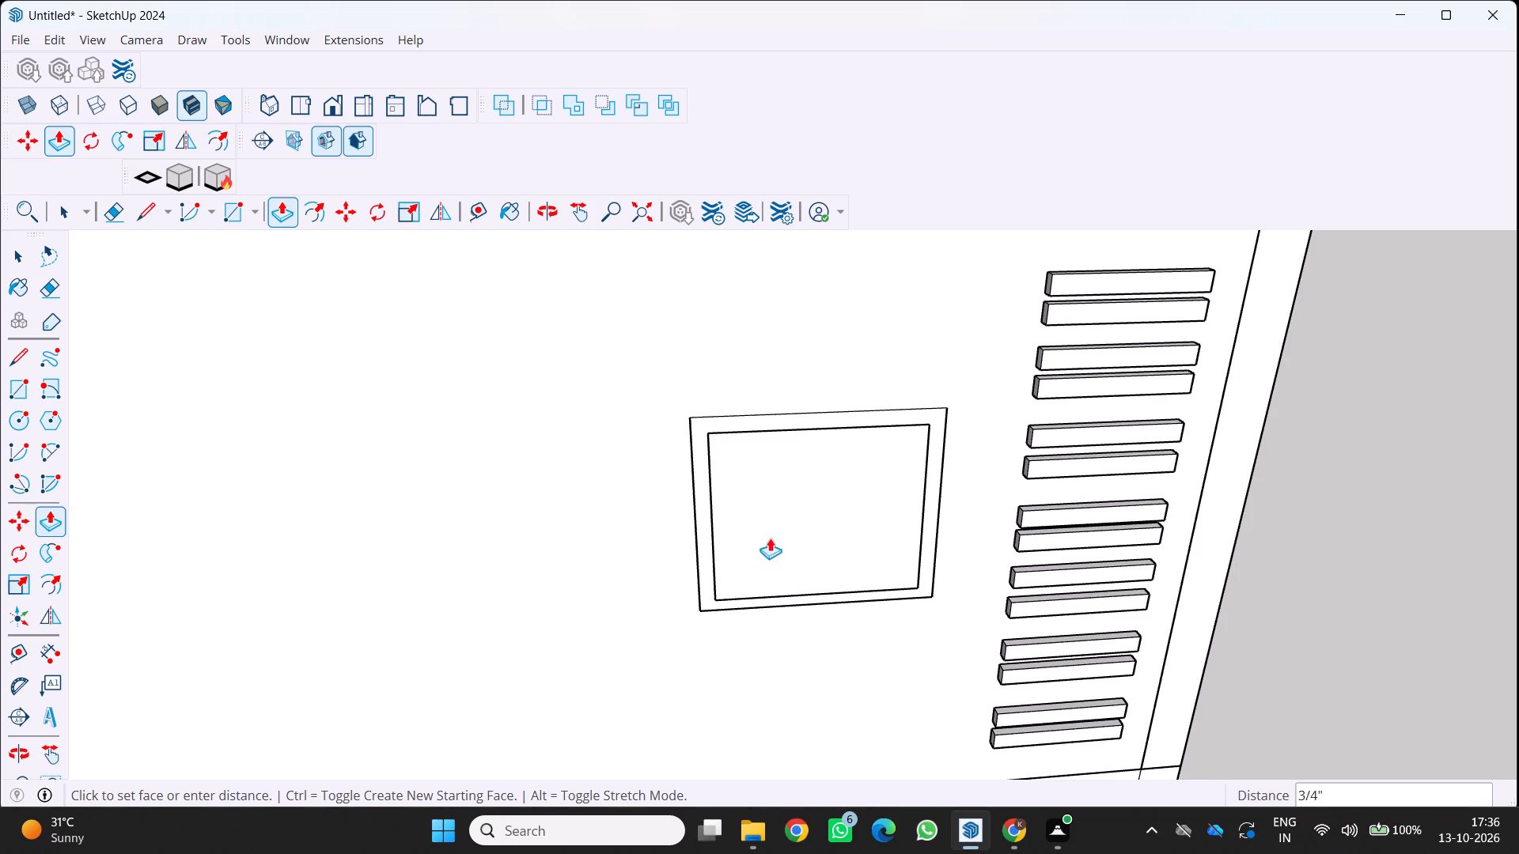
pyautogui.click(768, 546)
pyautogui.scroll(-1, 373, 557)
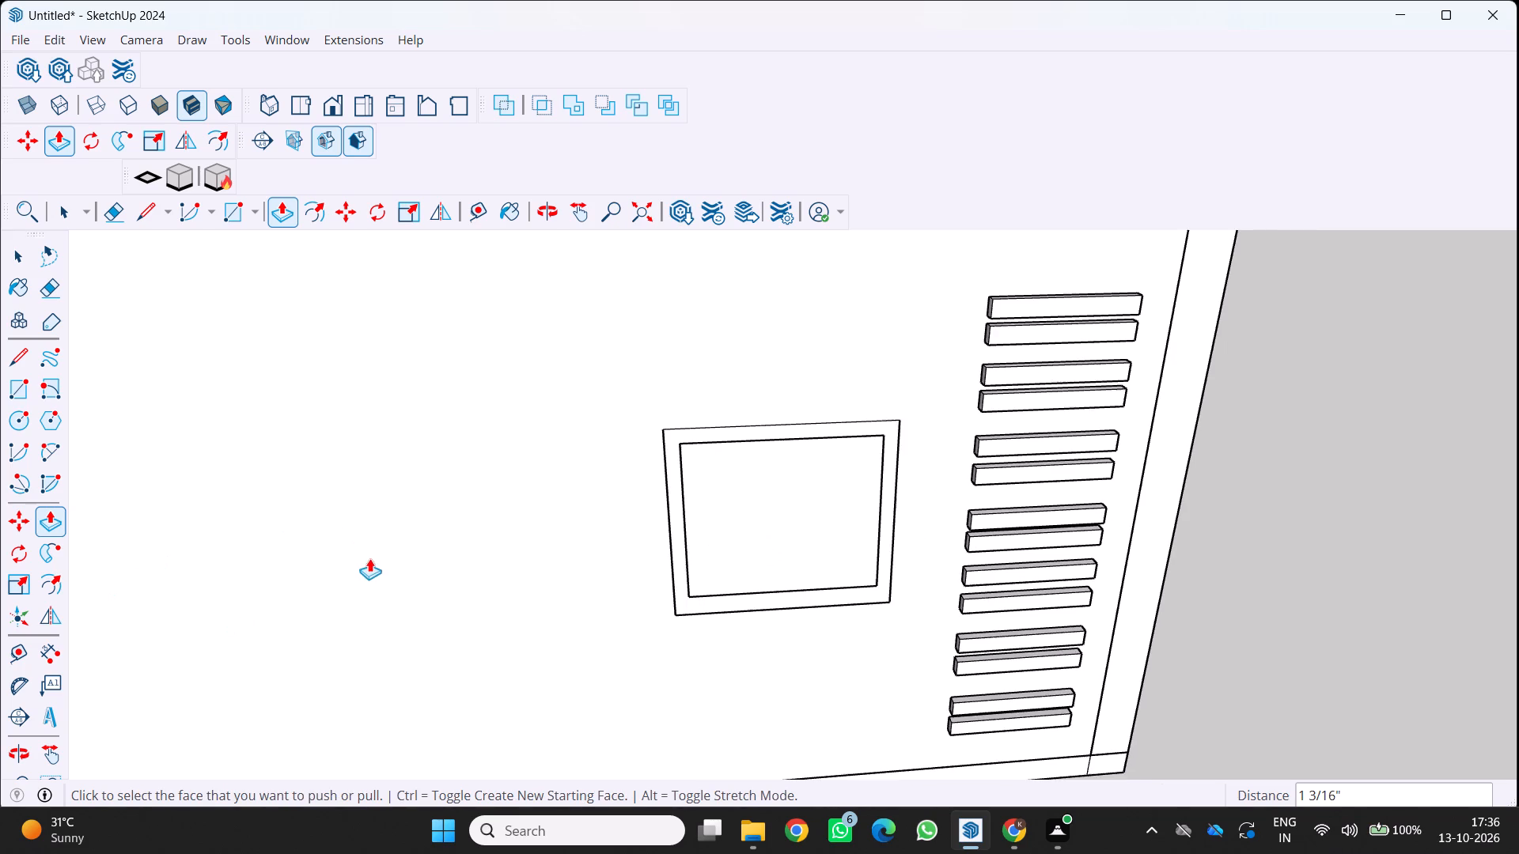
pyautogui.middleClick(368, 559)
pyautogui.scroll(-3, 366, 560)
pyautogui.scroll(6, 656, 582)
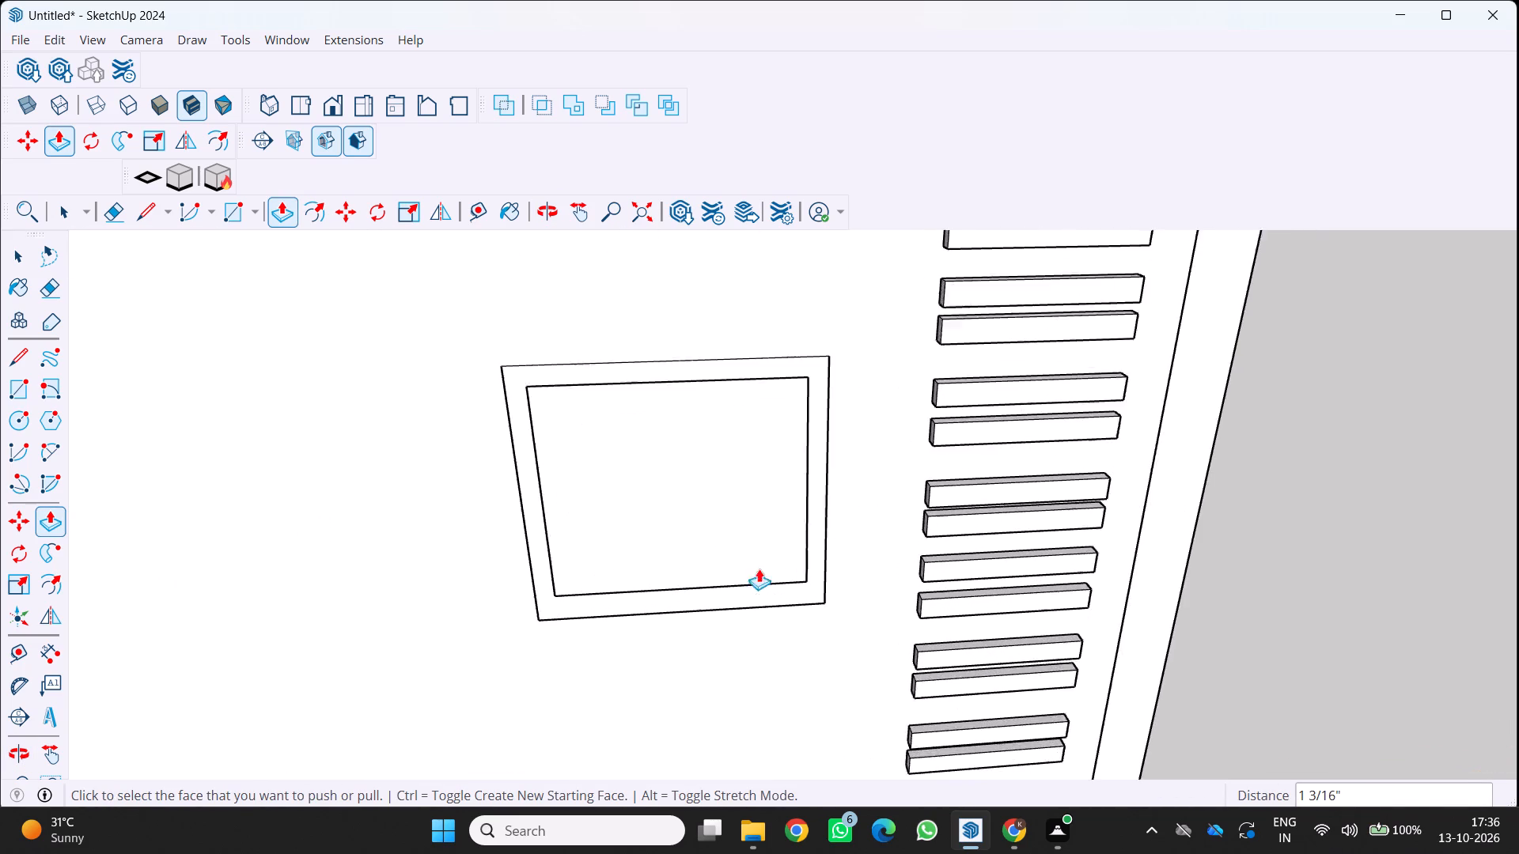
pyautogui.press('space')
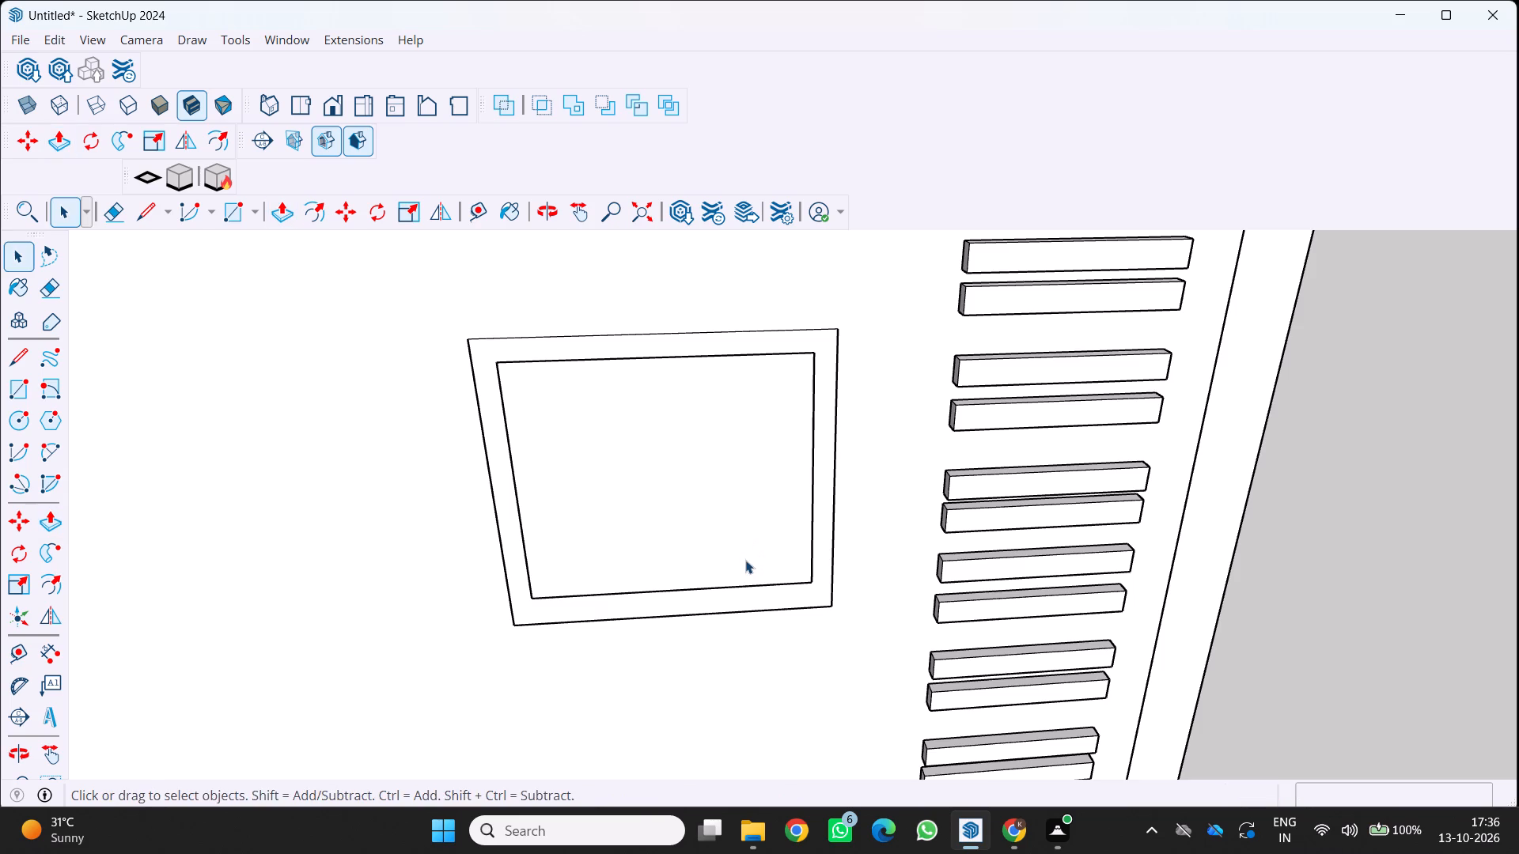
pyautogui.press('space')
pyautogui.press('p')
pyautogui.click(740, 491)
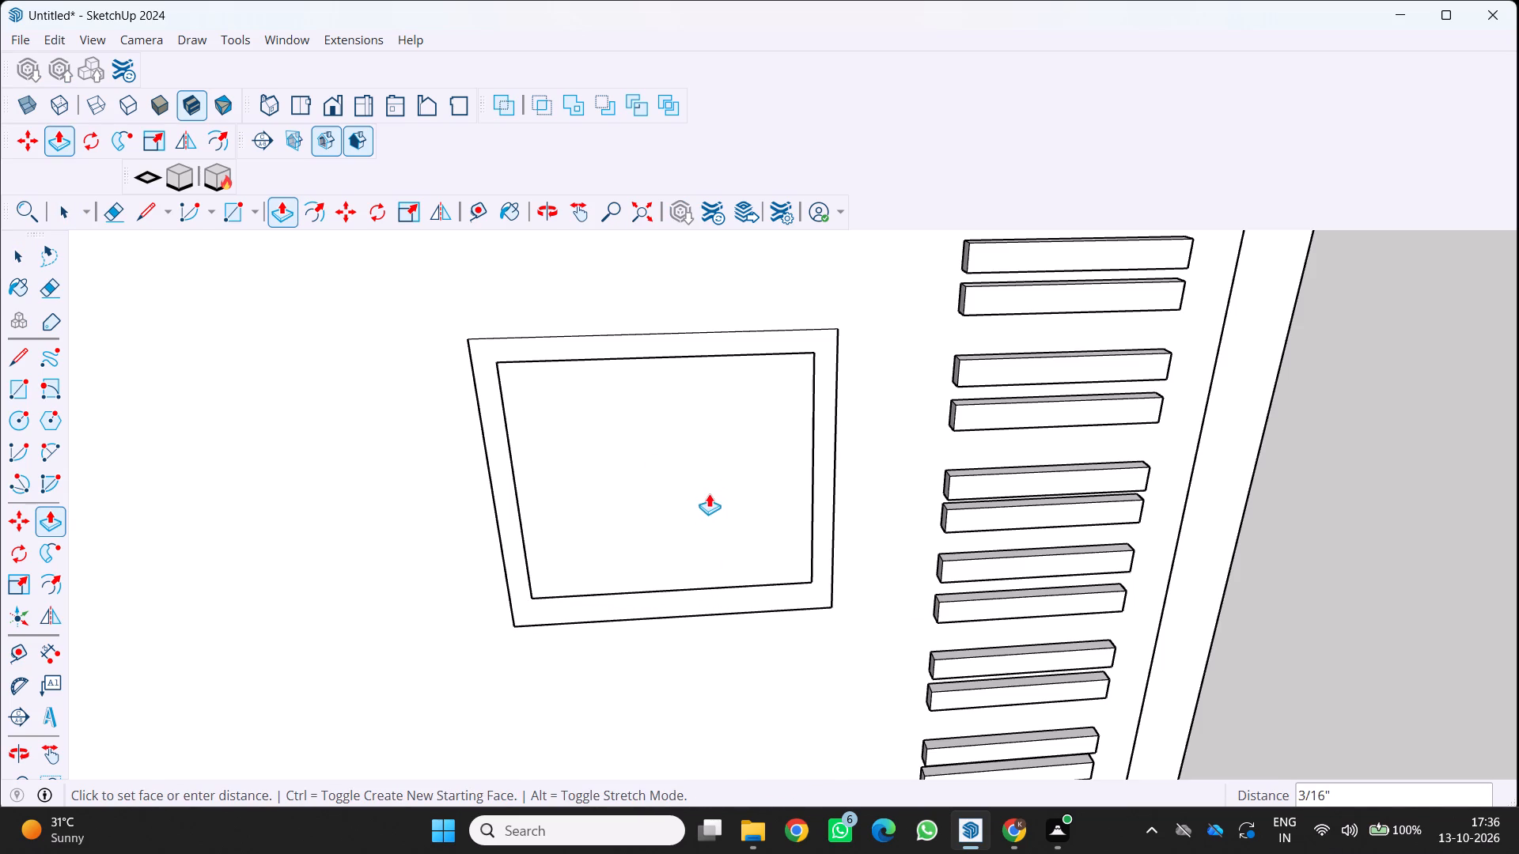
pyautogui.click(710, 489)
pyautogui.scroll(-2, 590, 551)
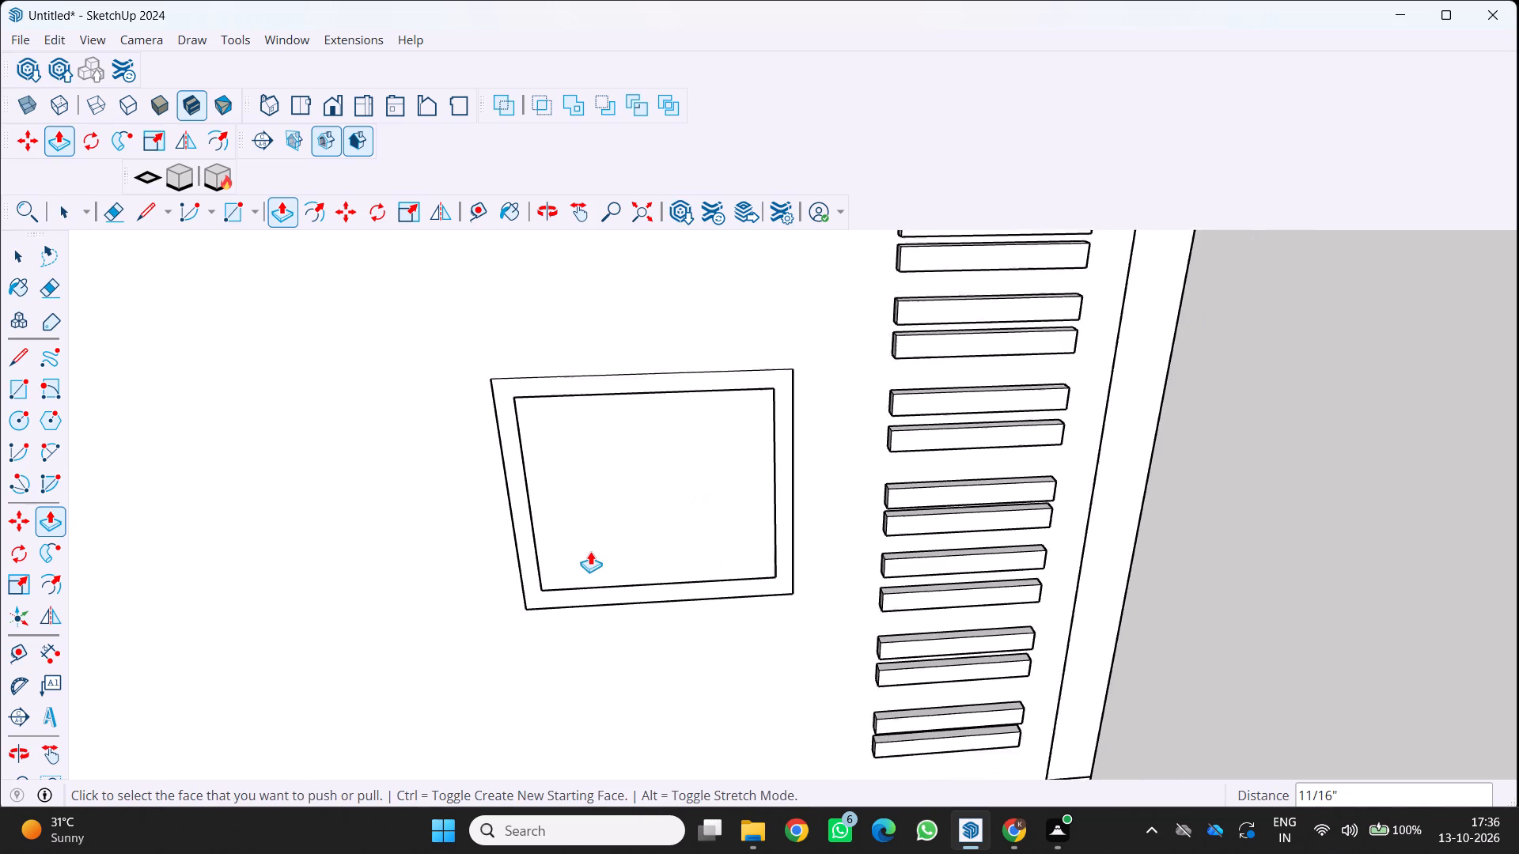
pyautogui.scroll(-1, 590, 551)
pyautogui.moveTo(613, 540); pyautogui.dragTo(661, 559, button='middle')
pyautogui.scroll(2, 649, 502)
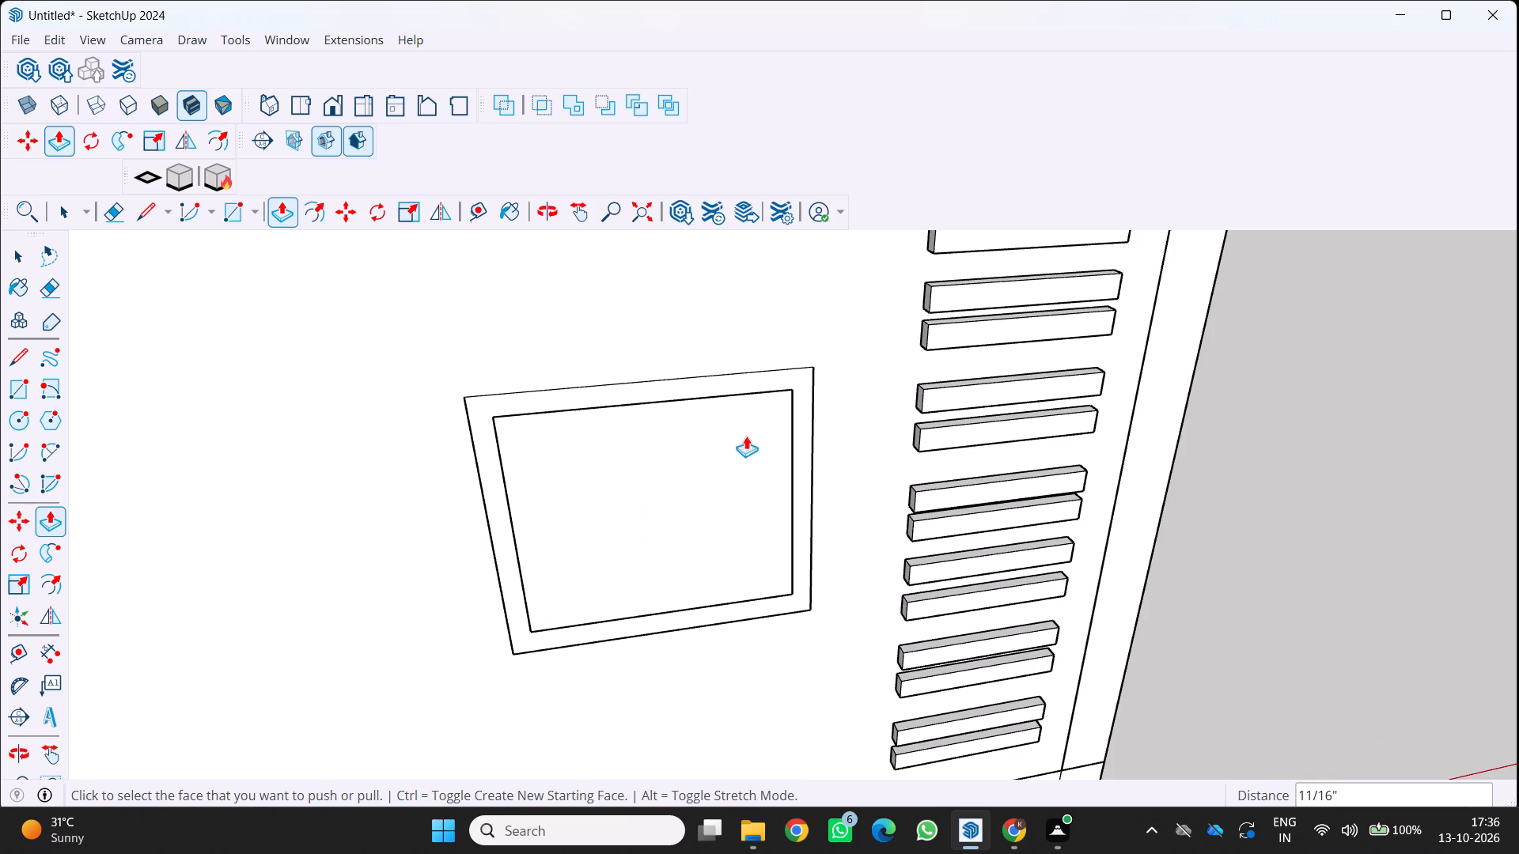
# Extrude the window's border face outward from the ground-floor wall about 9 7/16" to form the frame.
pyautogui.press('p')
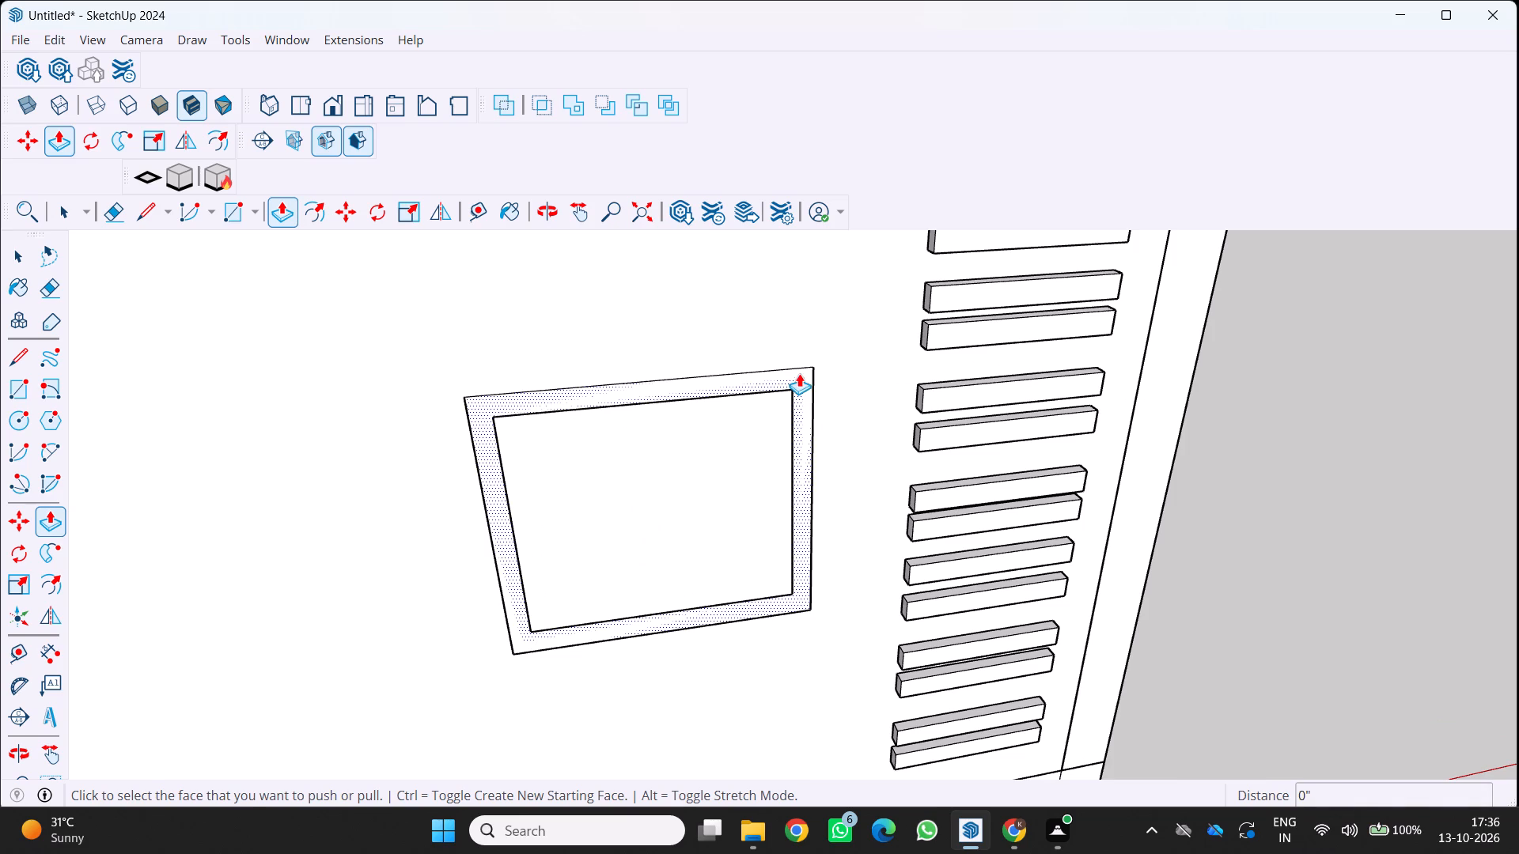
pyautogui.click(799, 373)
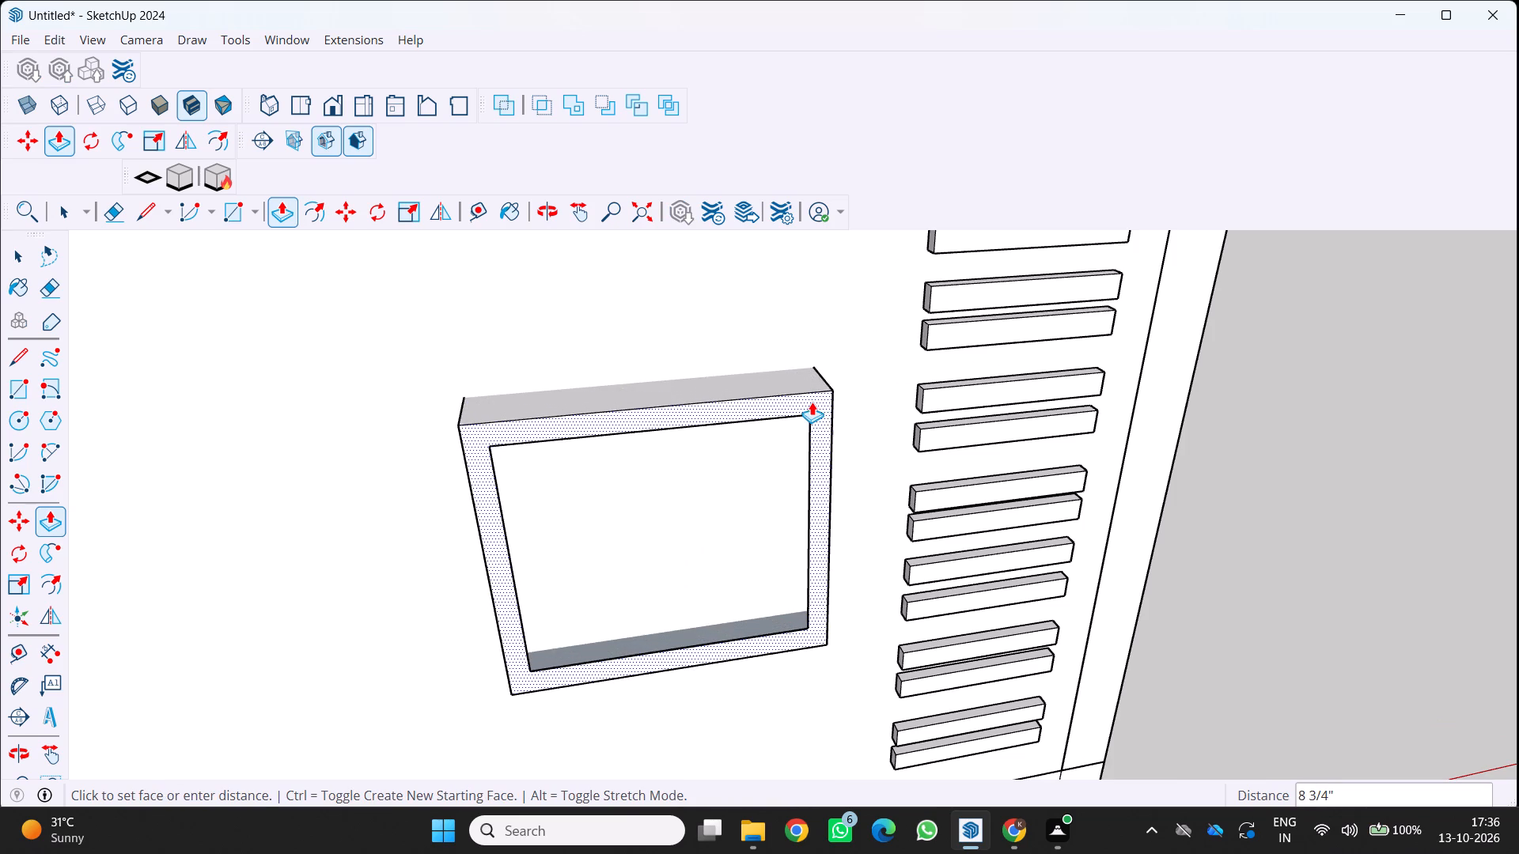
pyautogui.click(812, 405)
# Examine the extruded window frame and the whole house front from several angles.
pyautogui.scroll(3, 517, 538)
pyautogui.moveTo(517, 591); pyautogui.dragTo(350, 508, button='middle')
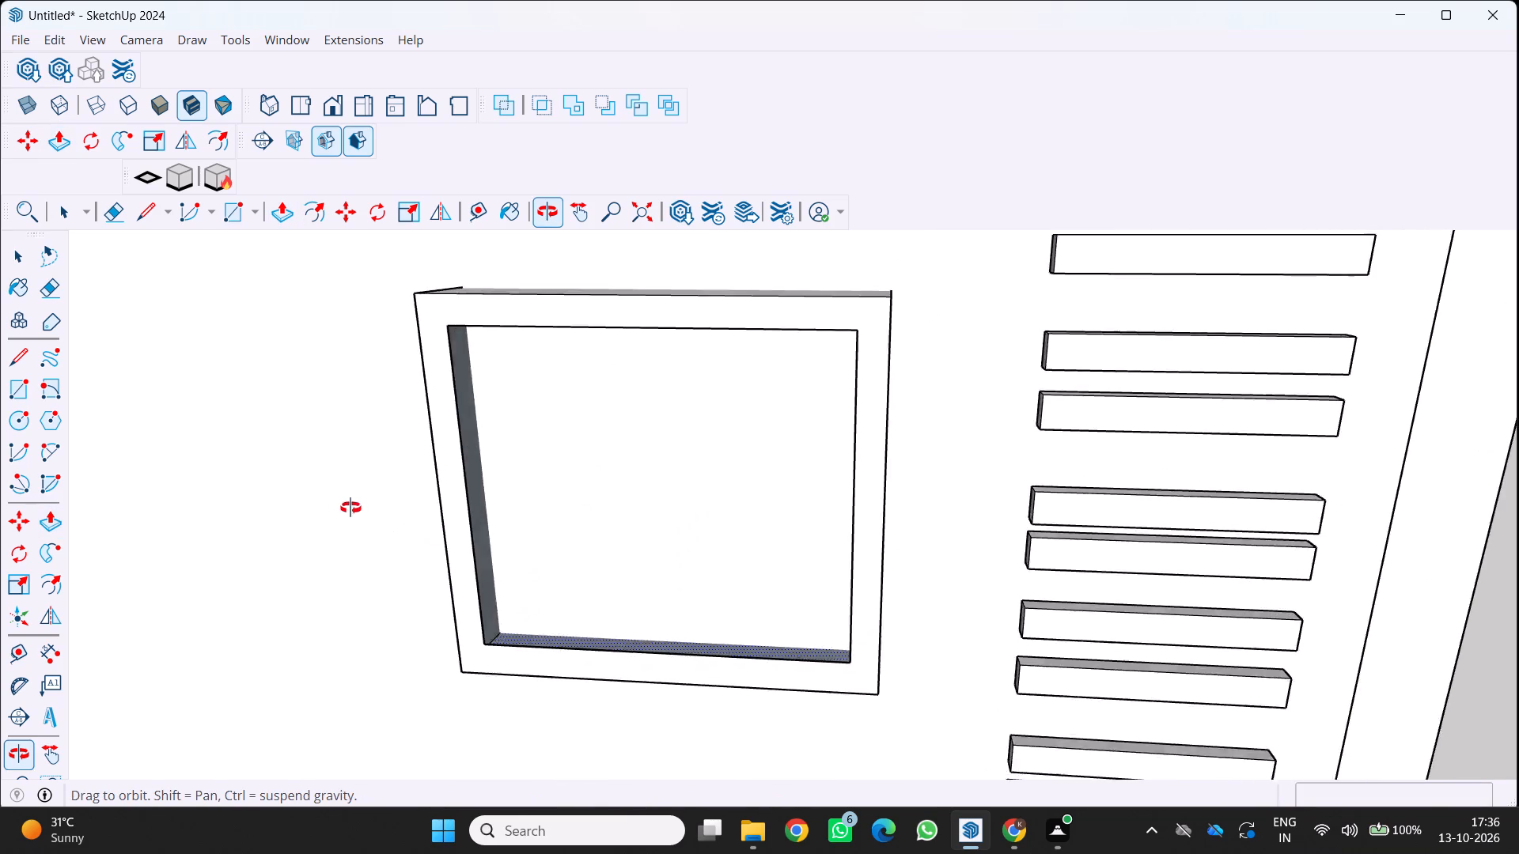
pyautogui.moveTo(350, 508); pyautogui.dragTo(339, 496, button='middle')
pyautogui.scroll(-2, 334, 493)
pyautogui.scroll(-3, 460, 540)
pyautogui.moveTo(454, 526); pyautogui.dragTo(627, 586, button='middle')
pyautogui.scroll(-3, 627, 586)
pyautogui.moveTo(627, 586); pyautogui.dragTo(642, 573, button='middle')
pyautogui.moveTo(371, 428); pyautogui.dragTo(381, 307, button='middle')
pyautogui.scroll(-4, 381, 307)
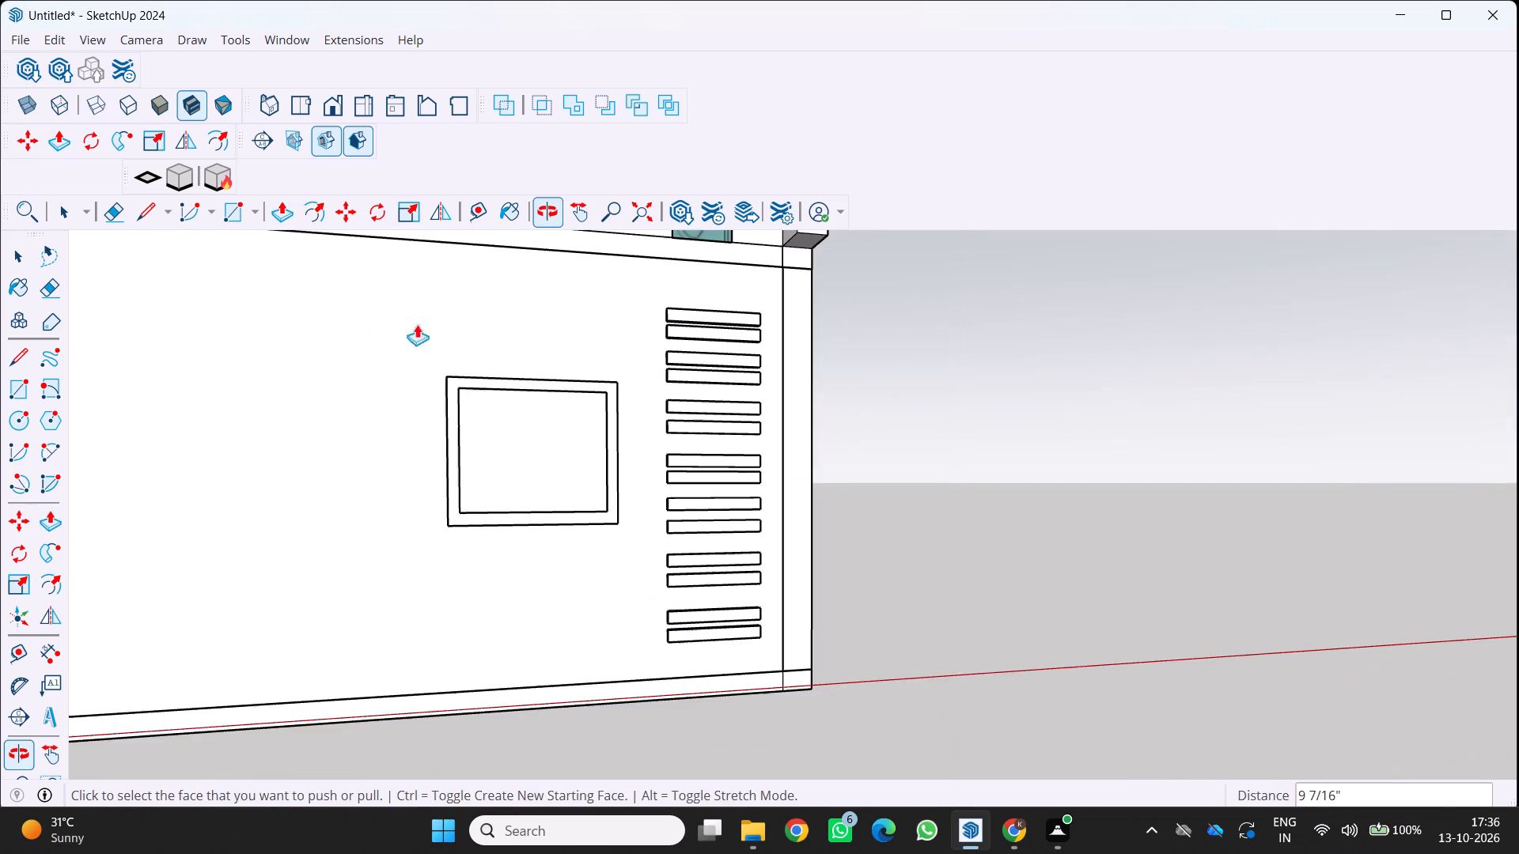
pyautogui.moveTo(487, 360); pyautogui.dragTo(380, 469, button='middle')
pyautogui.scroll(-4, 384, 466)
pyautogui.moveTo(398, 328); pyautogui.dragTo(680, 367, button='middle')
pyautogui.scroll(-5, 674, 367)
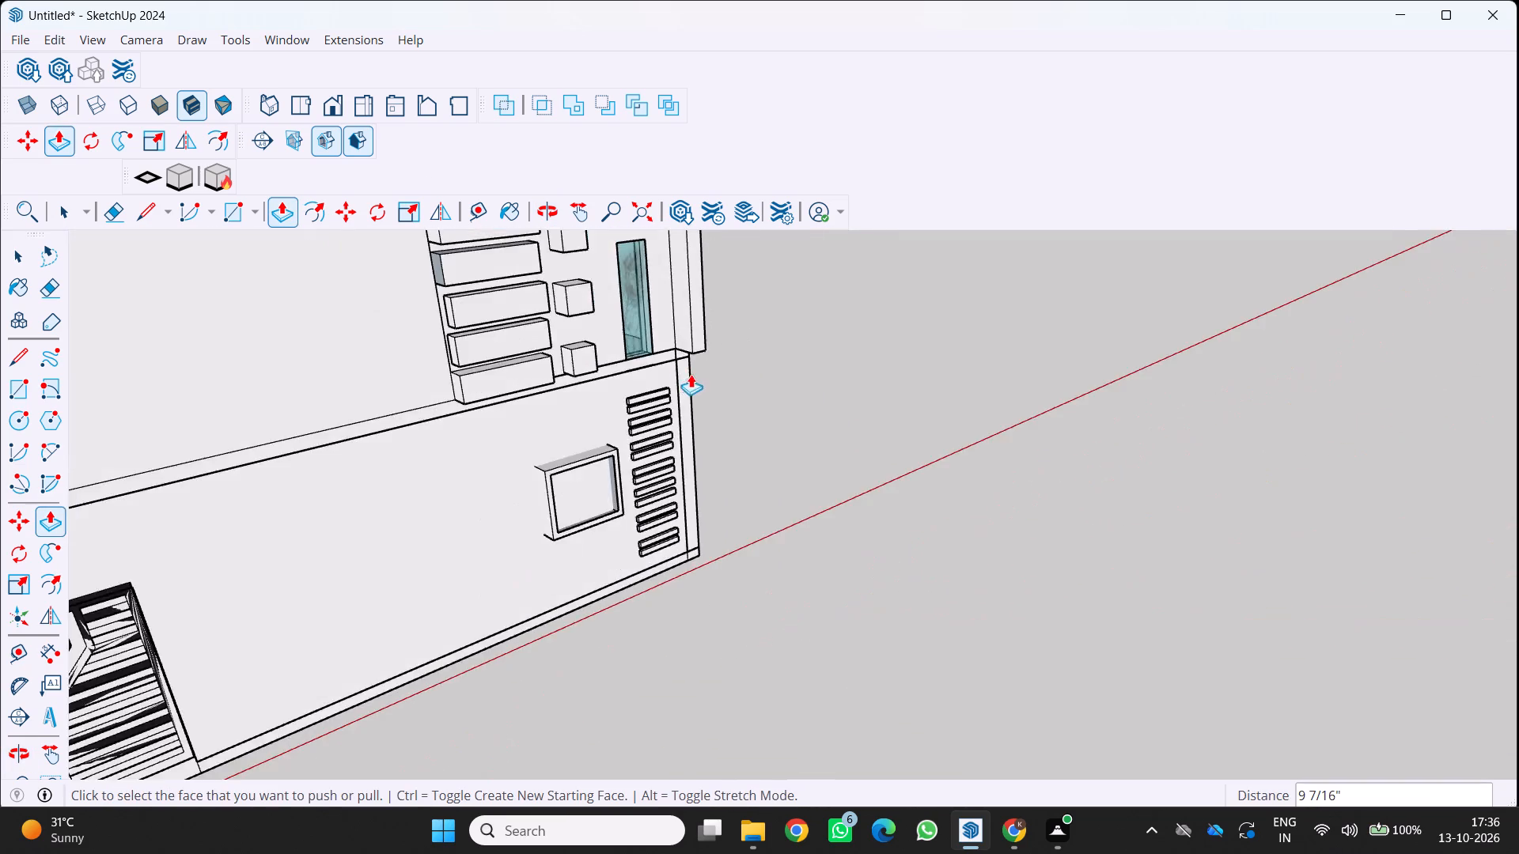
pyautogui.scroll(-5, 691, 374)
pyautogui.moveTo(653, 407); pyautogui.dragTo(434, 303, button='middle')
pyautogui.scroll(2, 555, 346)
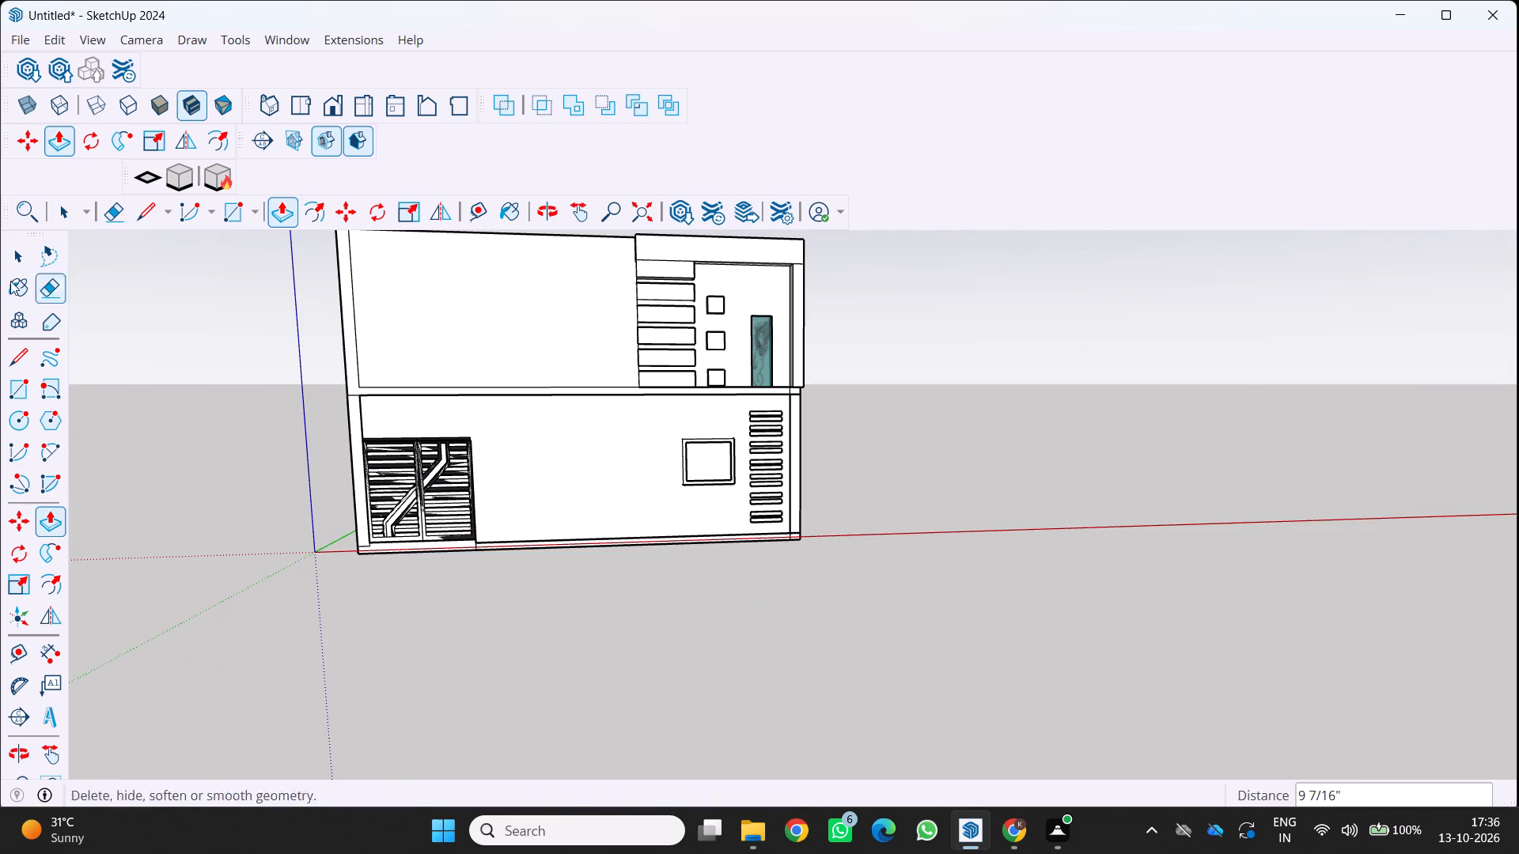
# Open 3D Warehouse and search its models for "window" in place of the previous gate search.
pyautogui.click(291, 37)
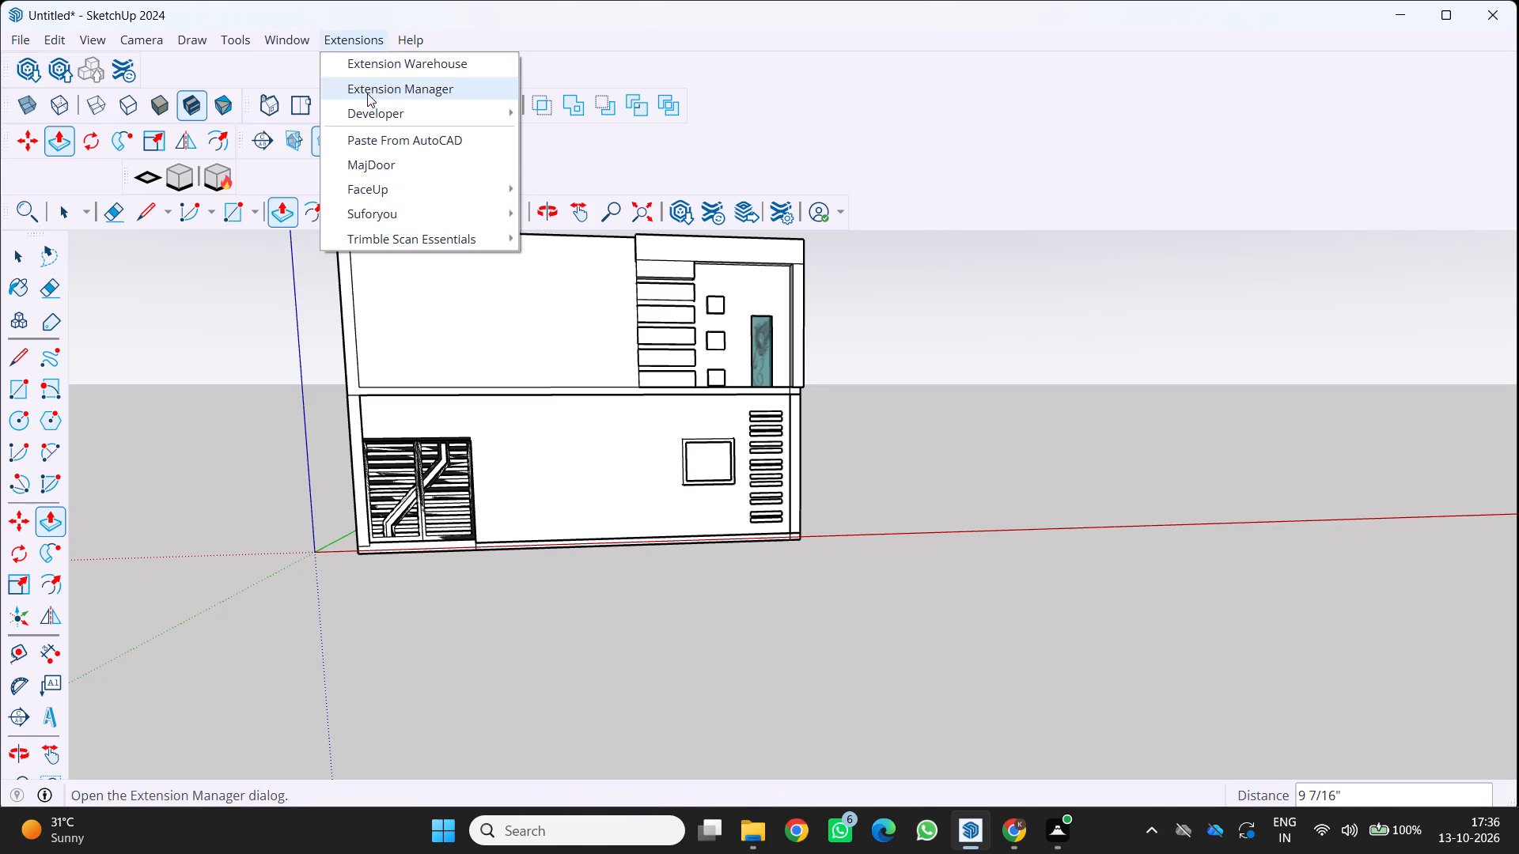
pyautogui.click(293, 30)
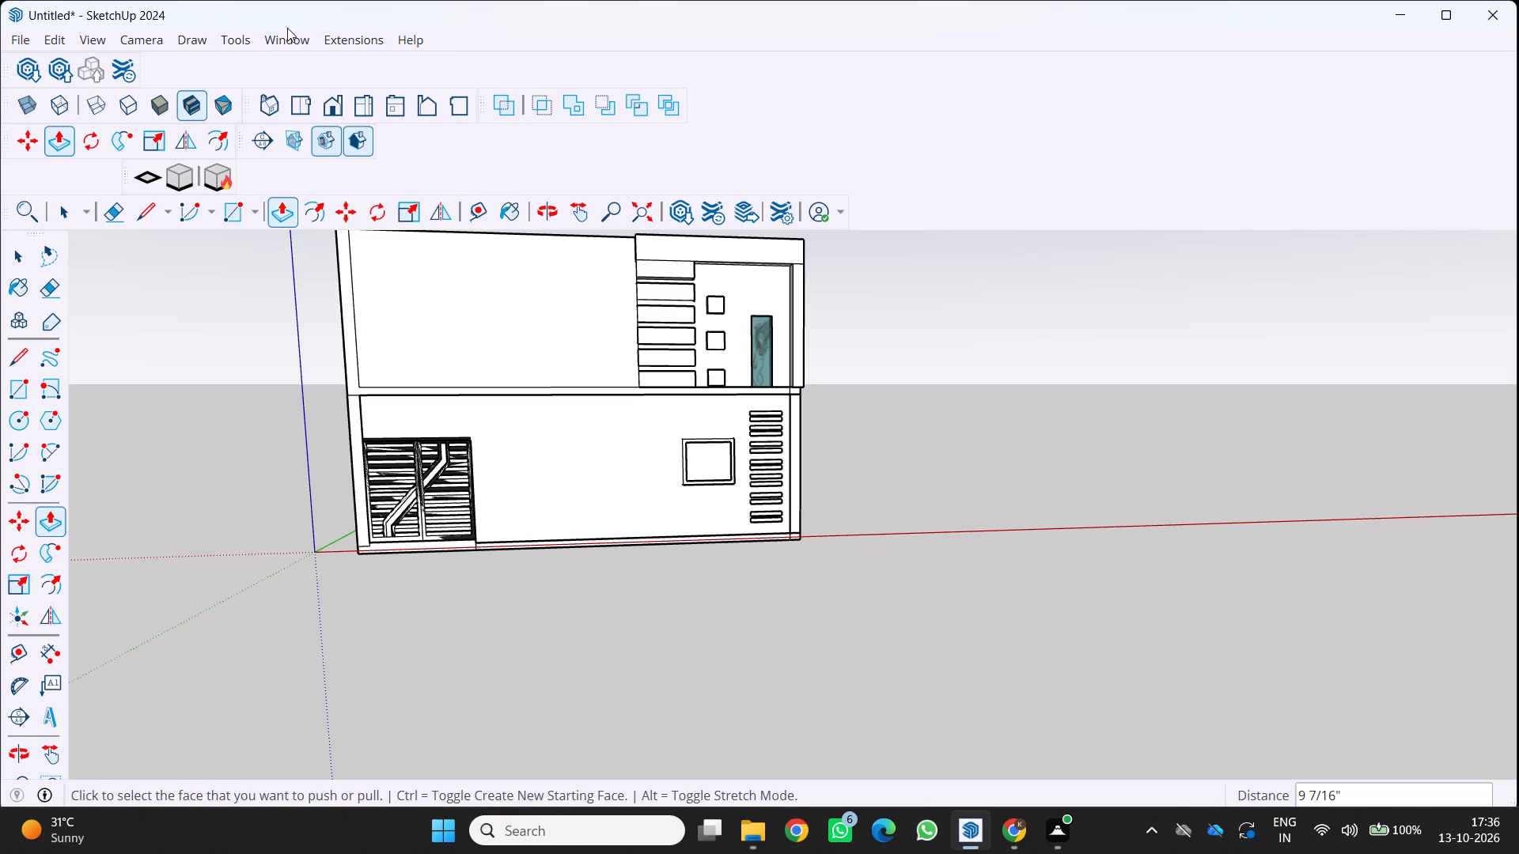
pyautogui.click(294, 42)
pyautogui.click(350, 194)
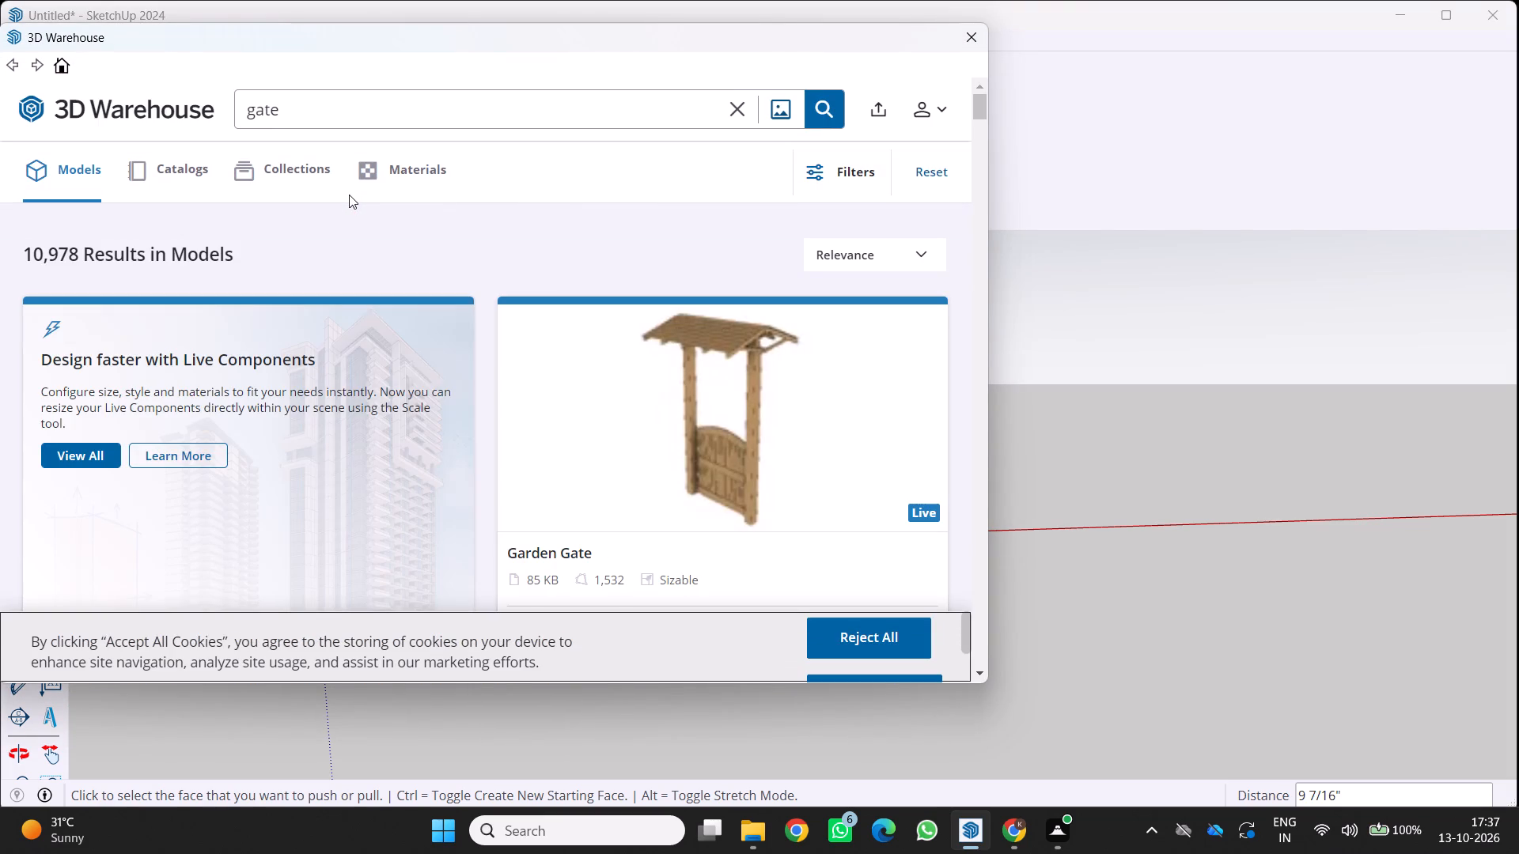
pyautogui.click(290, 110)
pyautogui.press('BackSpace')
pyautogui.press('BackSpace')
pyautogui.press('BackSpace')
pyautogui.press('BackSpace')
pyautogui.press('BackSpace')
pyautogui.press('BackSpace')
pyautogui.press('BackSpace')
pyautogui.press('BackSpace')
pyautogui.press('BackSpace')
pyautogui.press('BackSpace')
pyautogui.press('BackSpace')
pyautogui.press('BackSpace')
pyautogui.press('BackSpace')
pyautogui.press('BackSpace')
pyautogui.press('BackSpace')
pyautogui.press('BackSpace')
pyautogui.press('BackSpace')
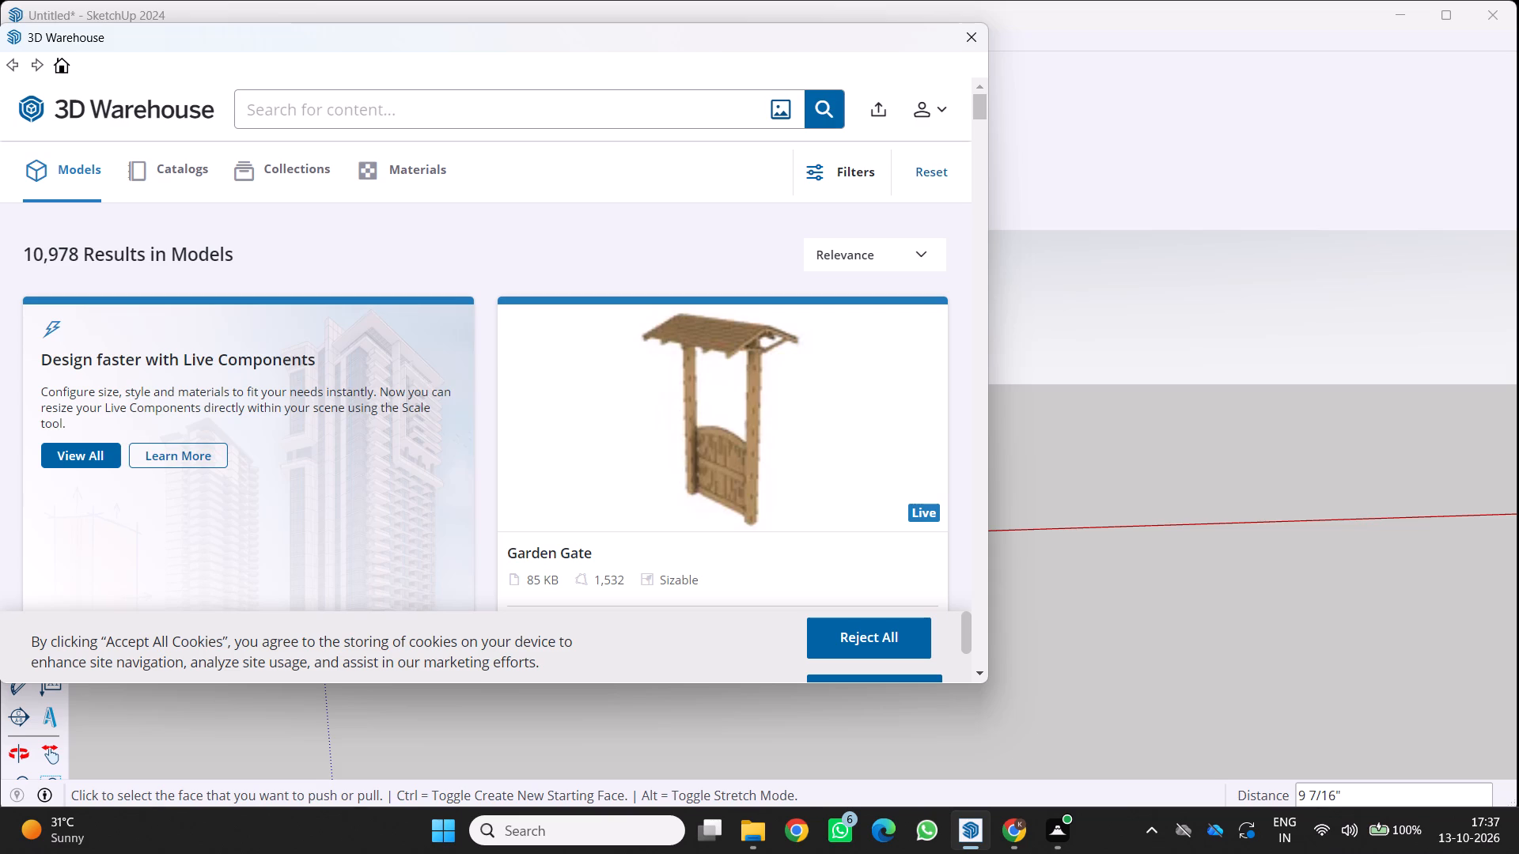
pyautogui.write('wi')
pyautogui.write('ndow')
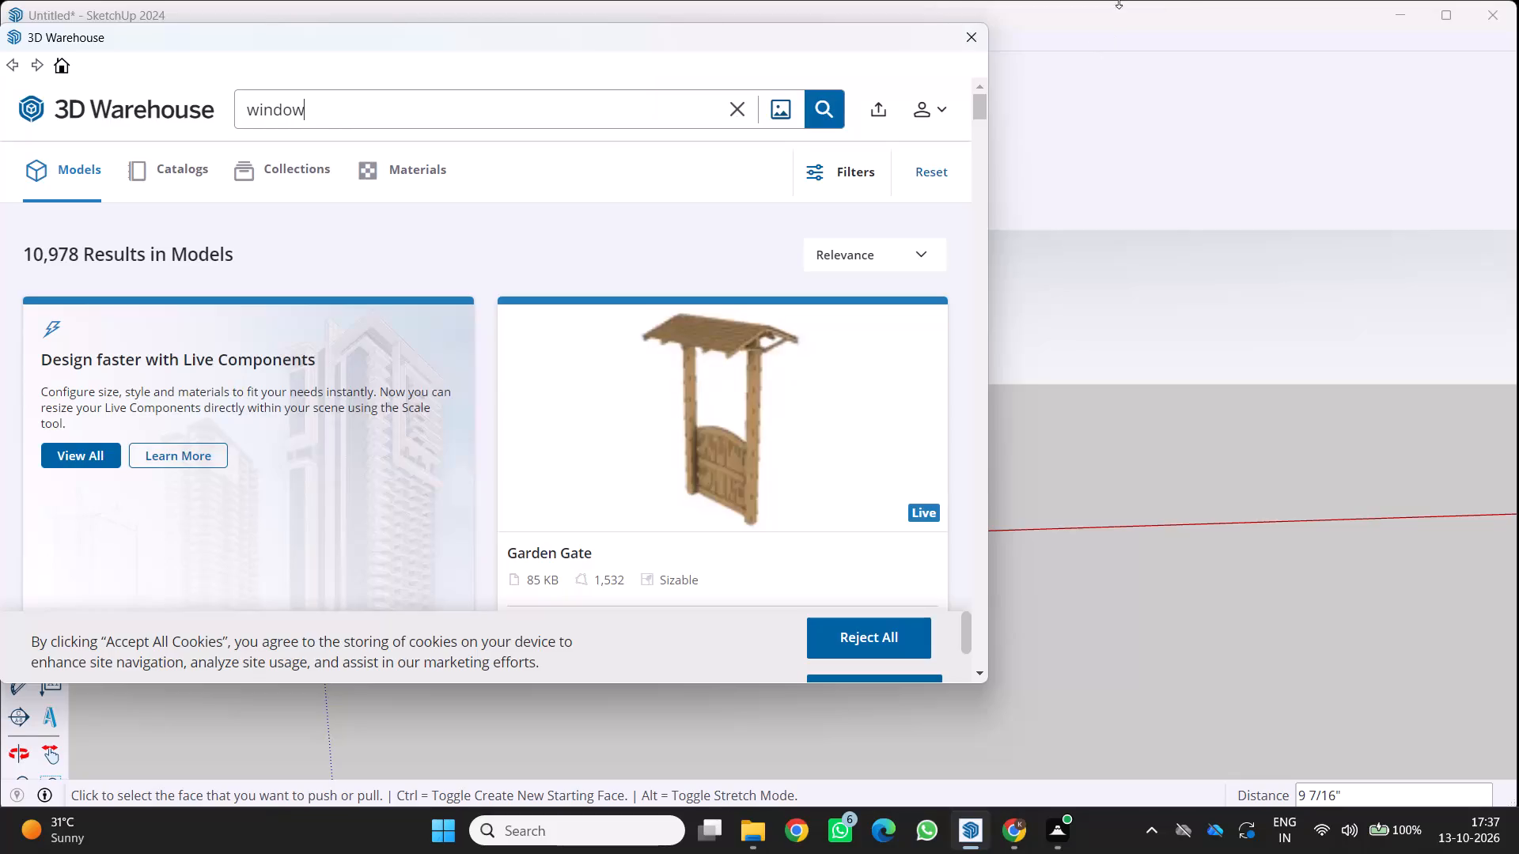
pyautogui.click(827, 100)
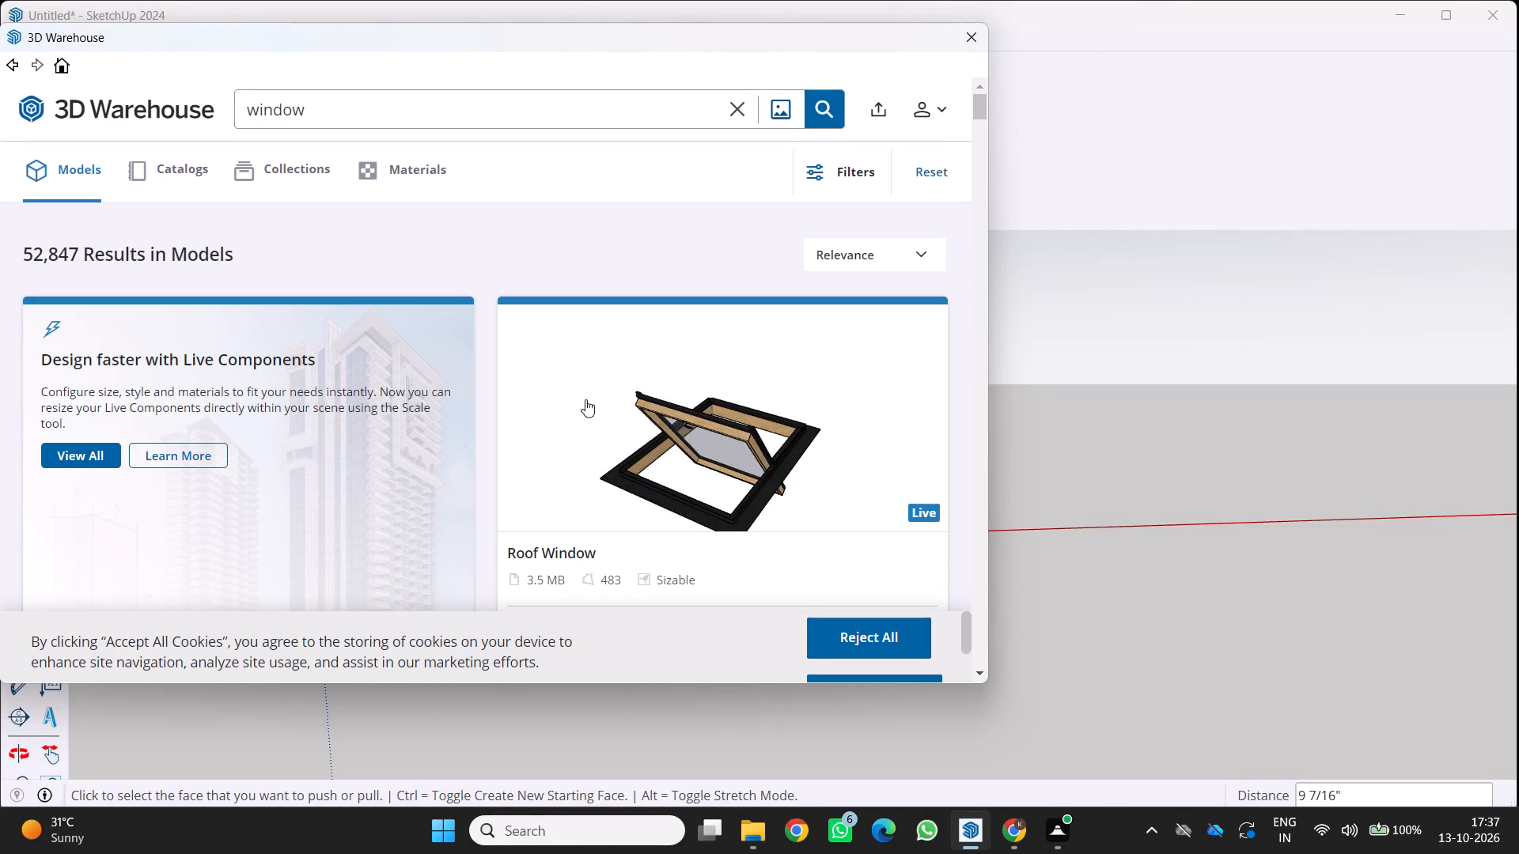
# Browse down and back up through the window models, comparing frame styles and pane layouts for one that suits the house front.
pyautogui.scroll(-4, 544, 448)
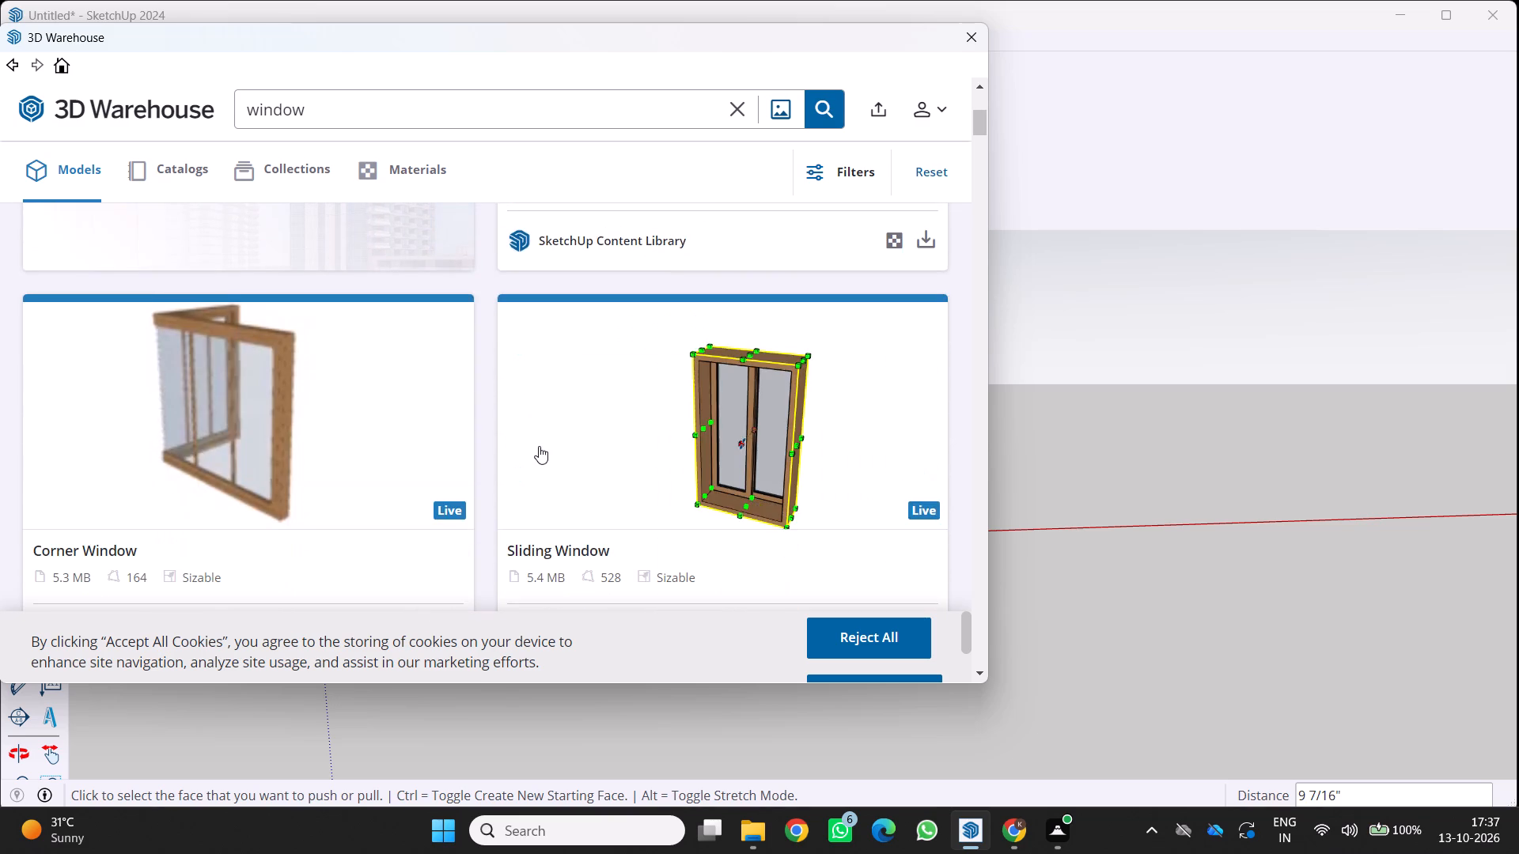
pyautogui.scroll(-11, 539, 448)
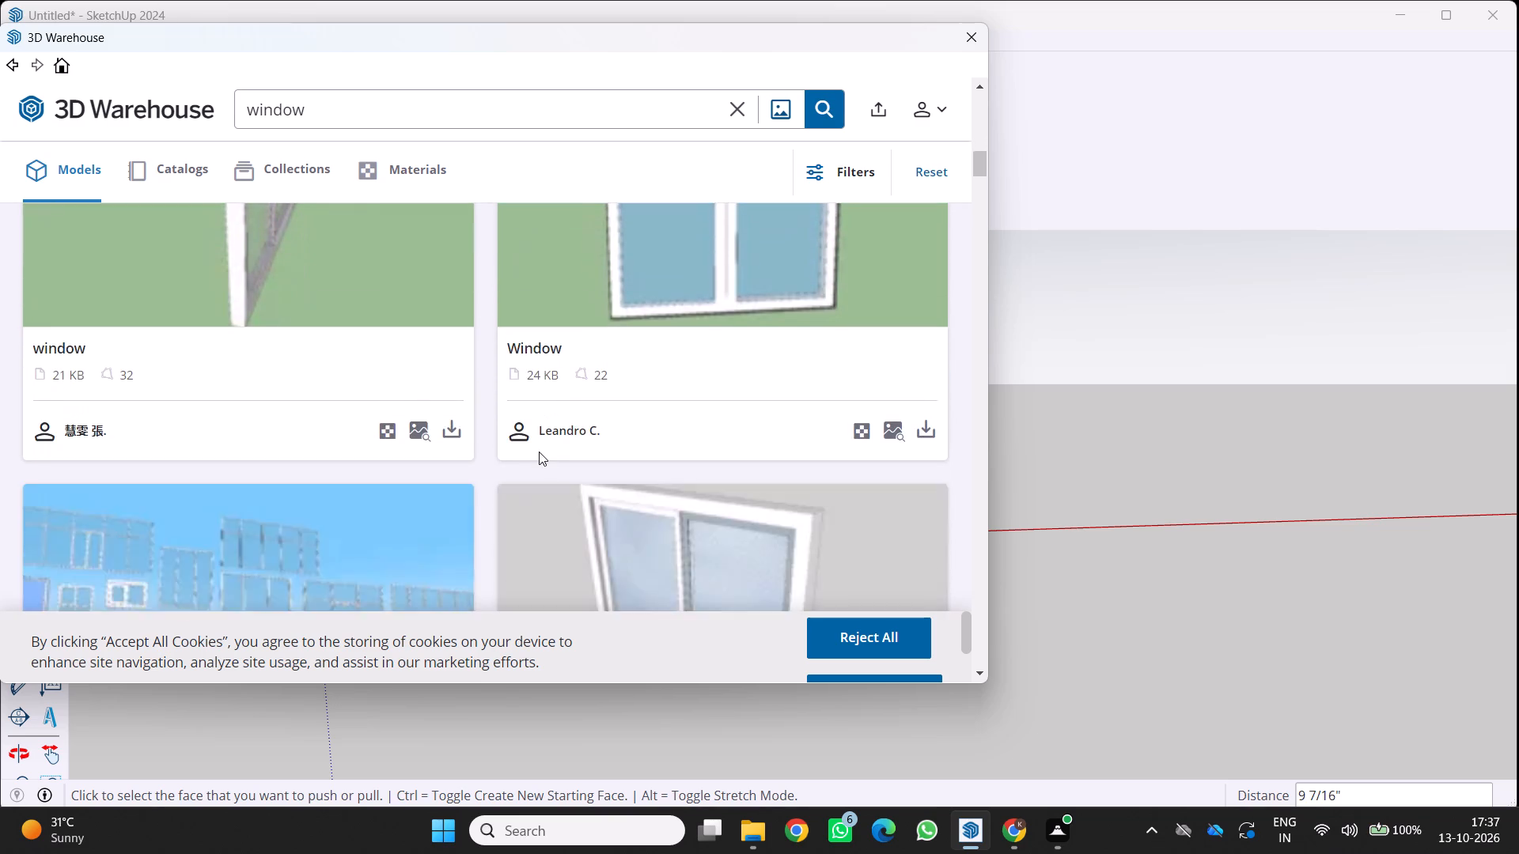
pyautogui.scroll(-12, 539, 452)
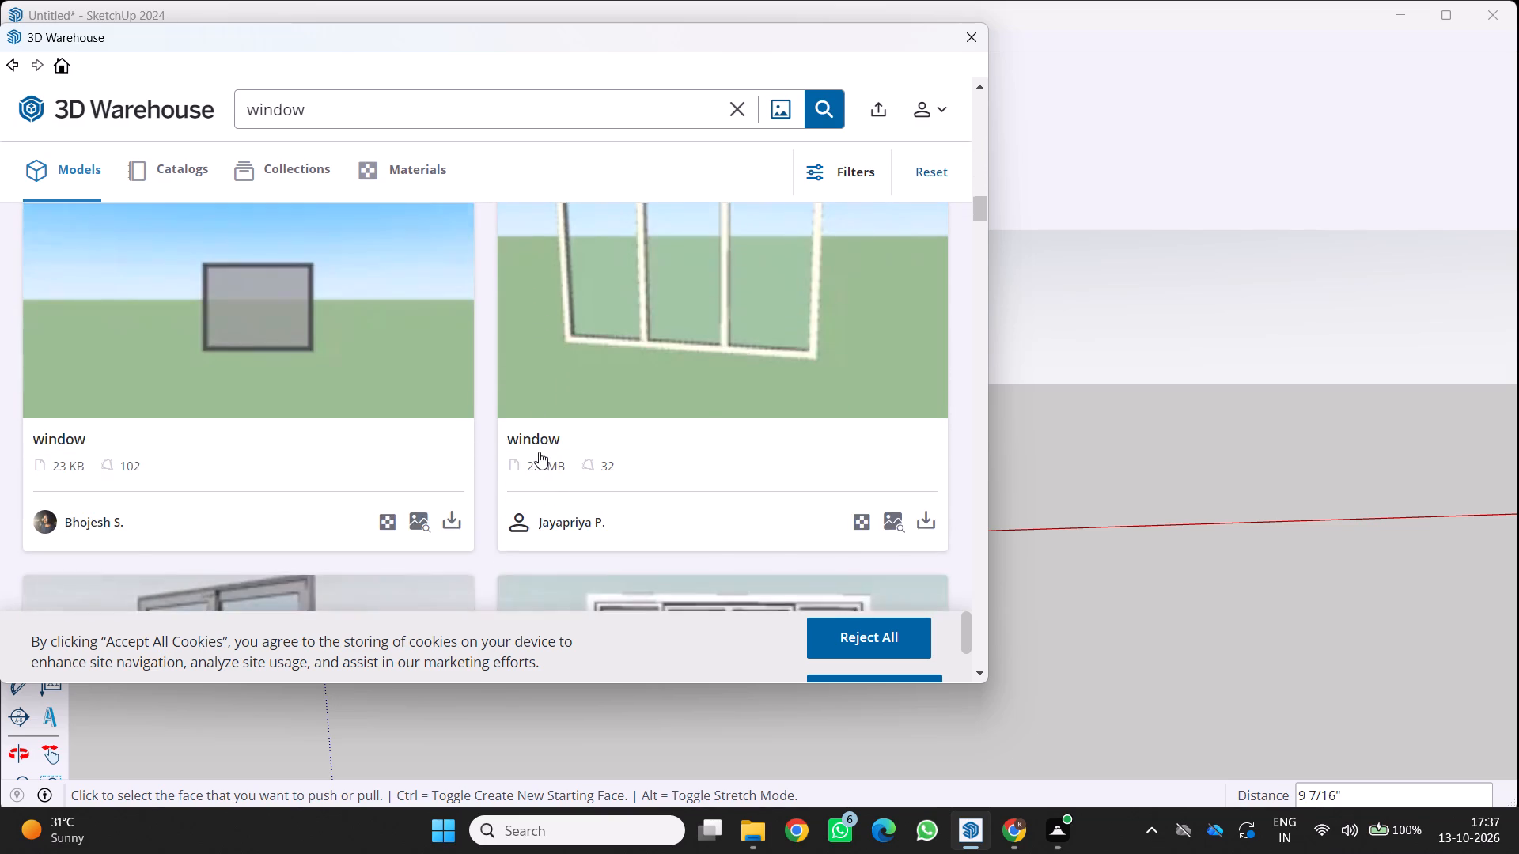
pyautogui.scroll(-15, 539, 452)
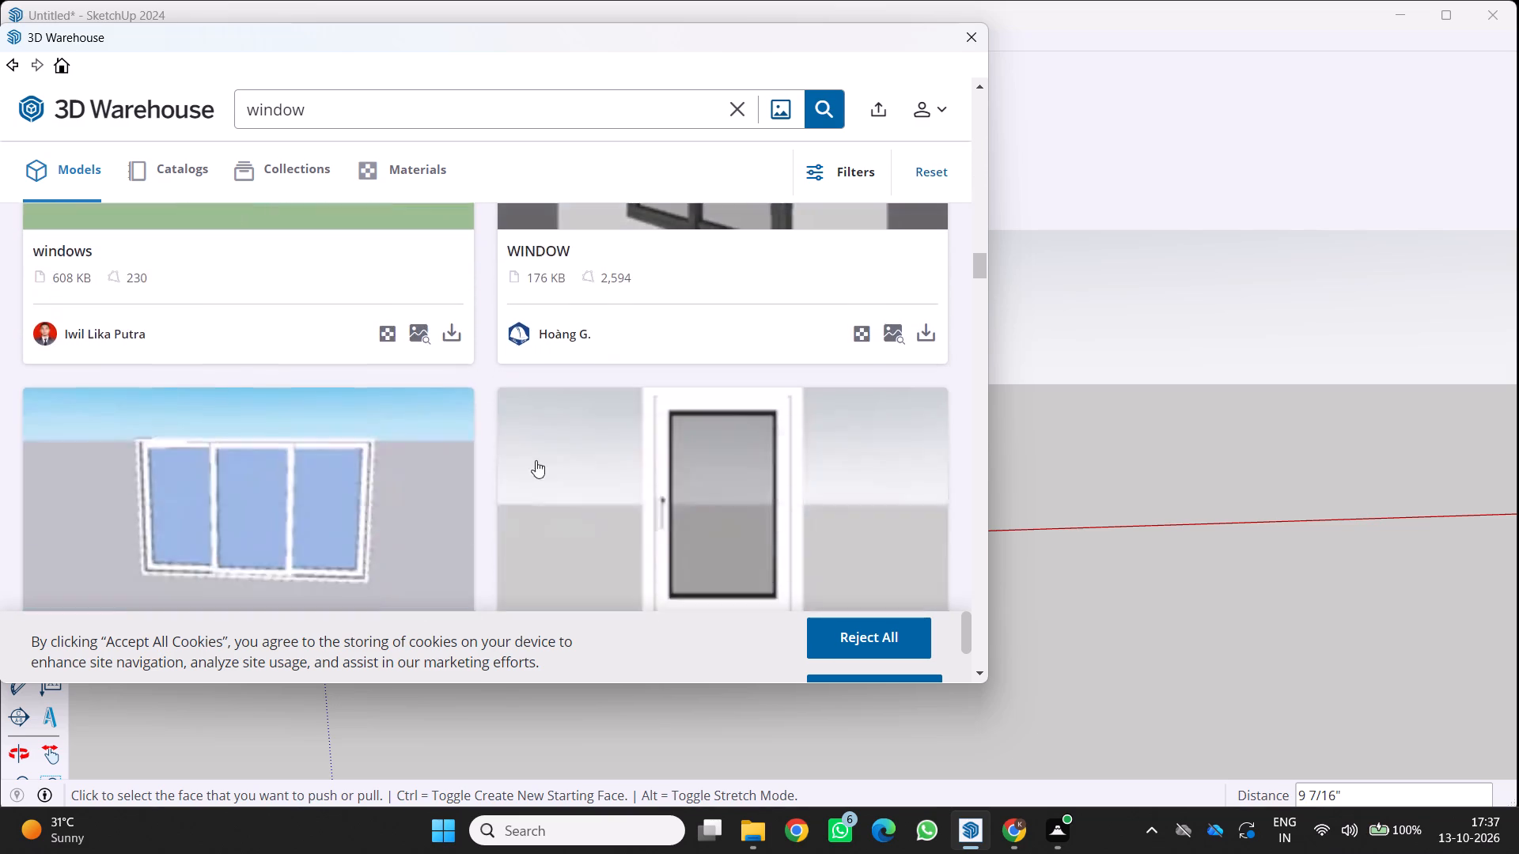
pyautogui.scroll(-9, 536, 458)
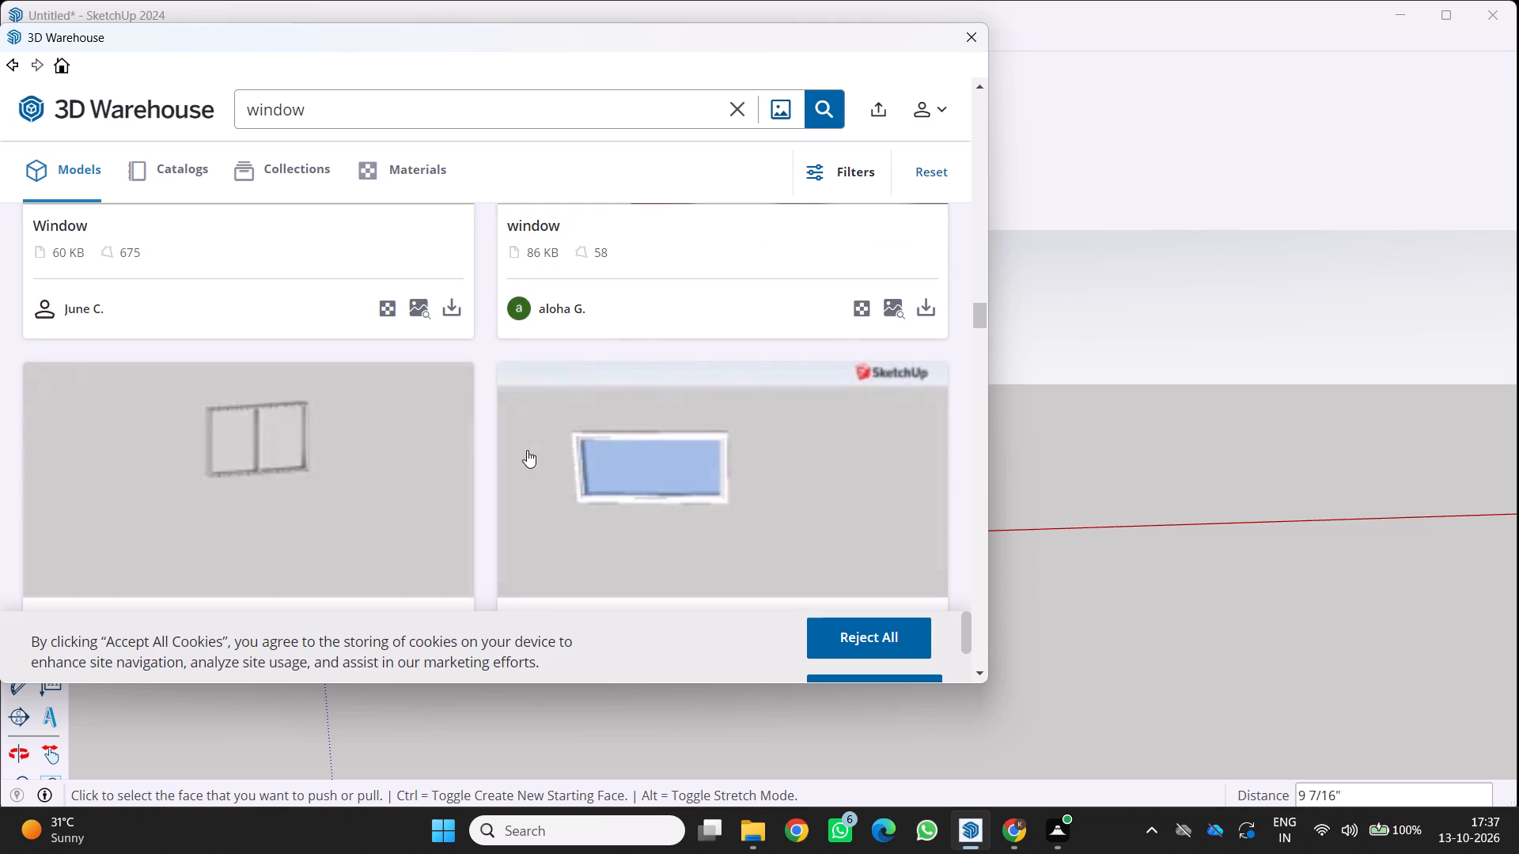
pyautogui.scroll(-9, 517, 455)
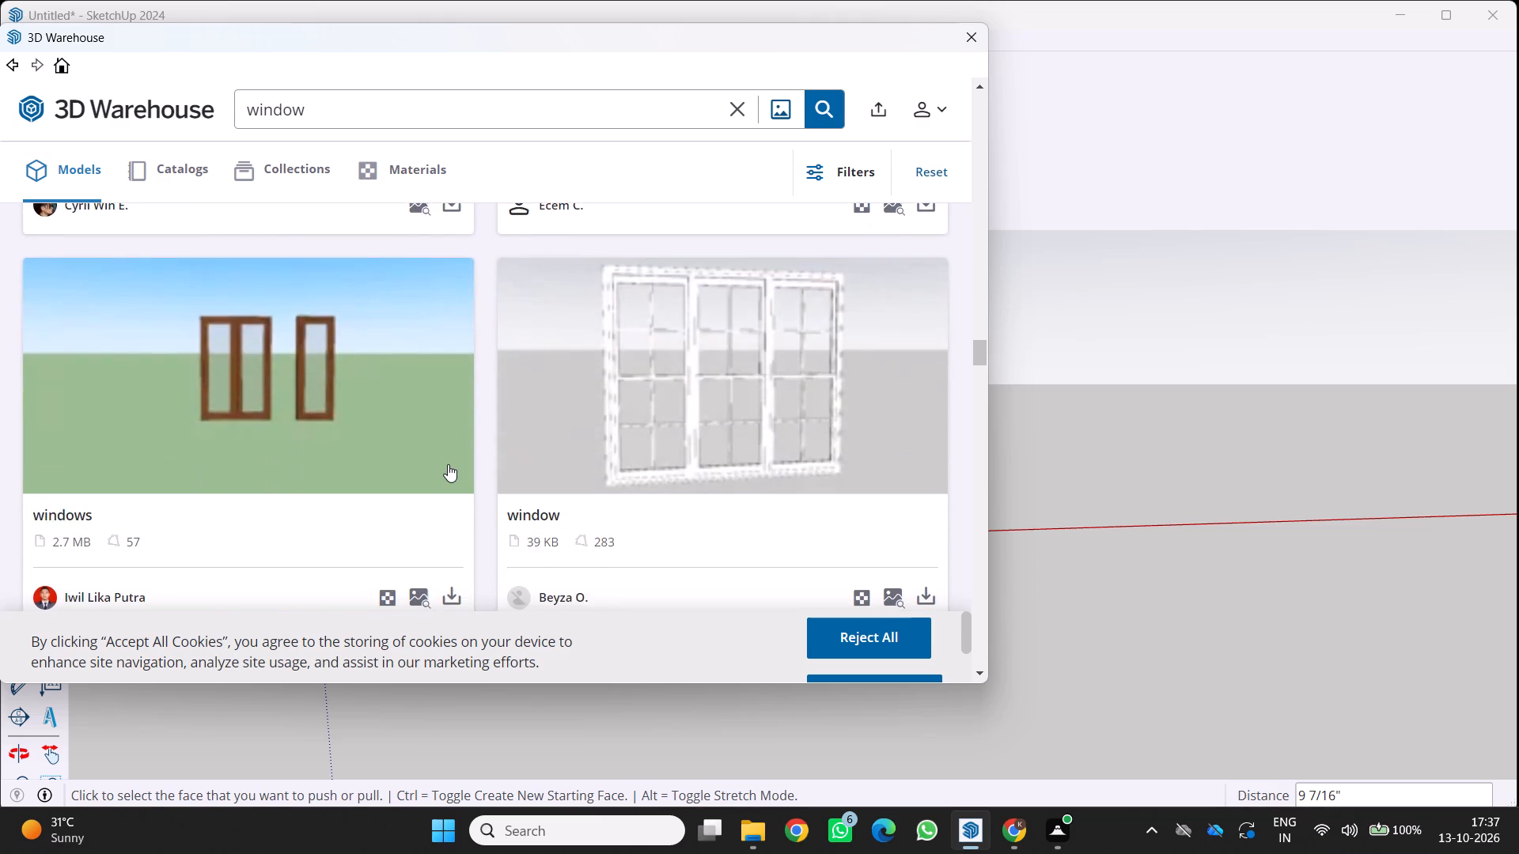
pyautogui.scroll(-12, 448, 464)
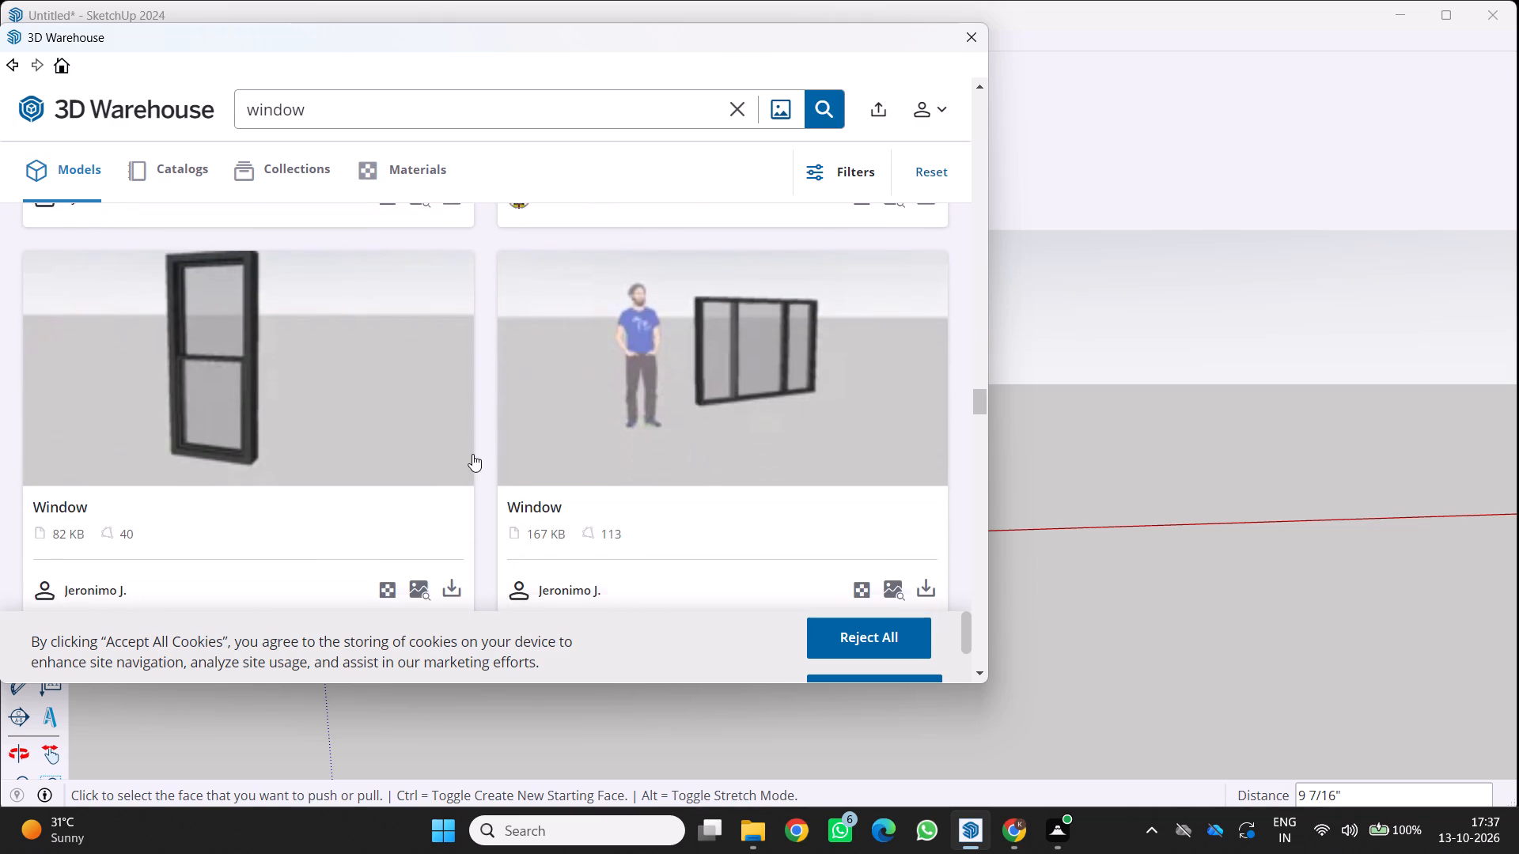
pyautogui.scroll(-8, 497, 452)
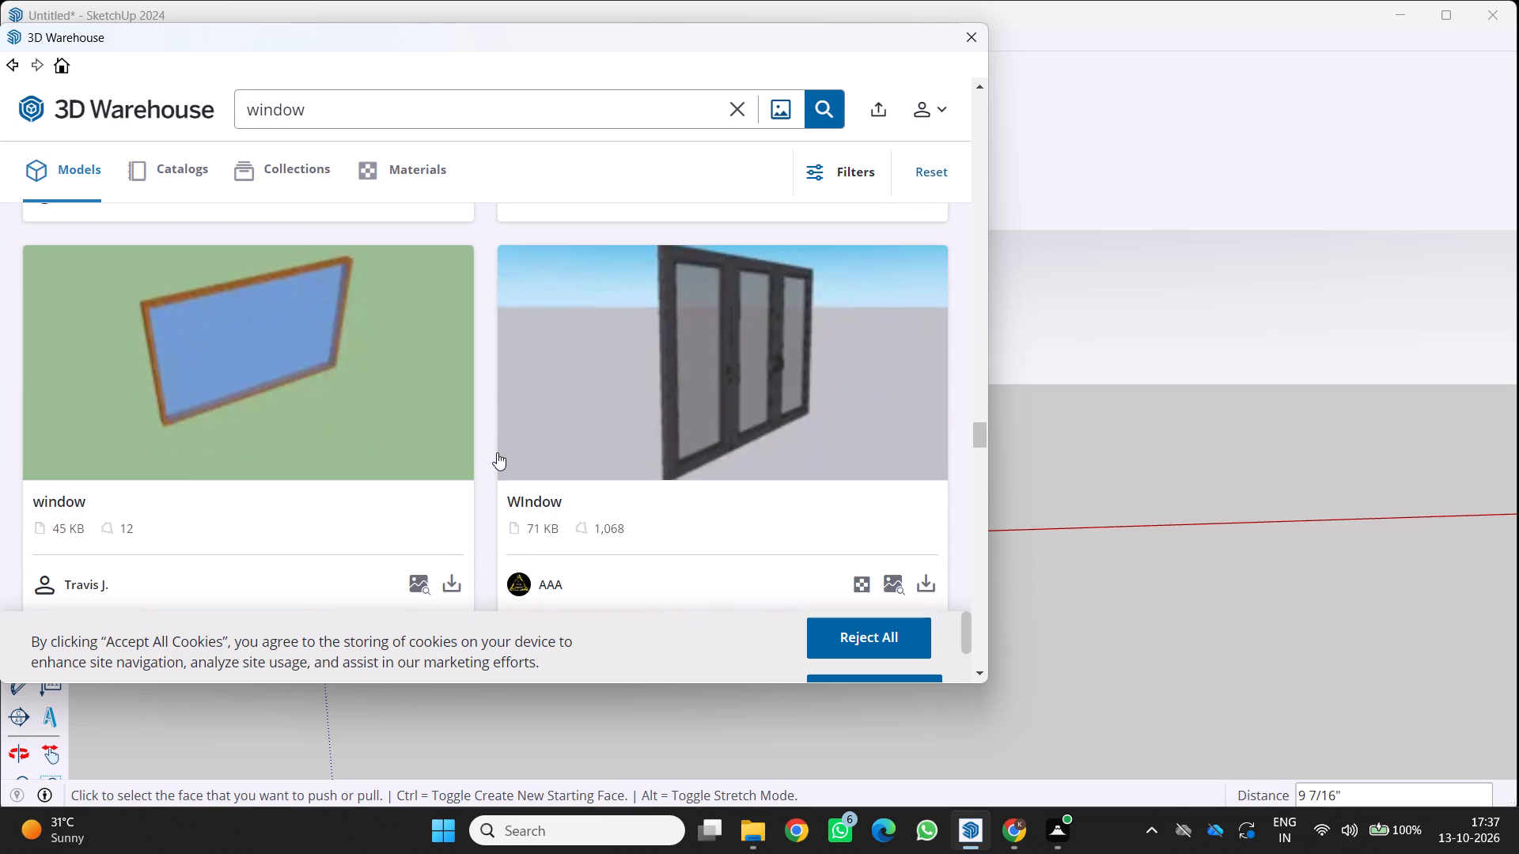
pyautogui.scroll(-5, 497, 452)
pyautogui.scroll(-7, 651, 357)
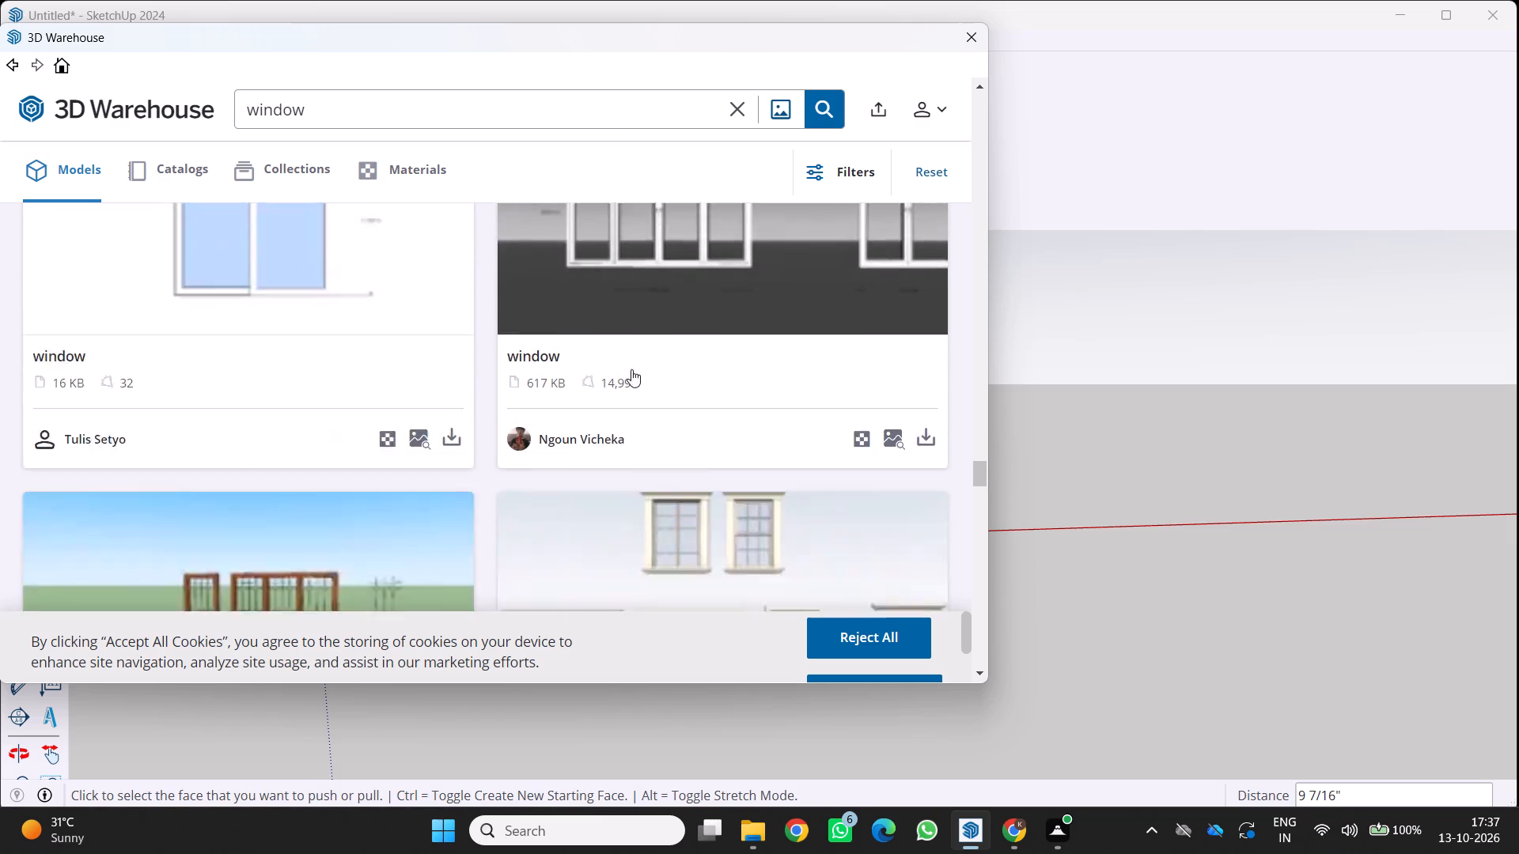
pyautogui.scroll(-7, 630, 372)
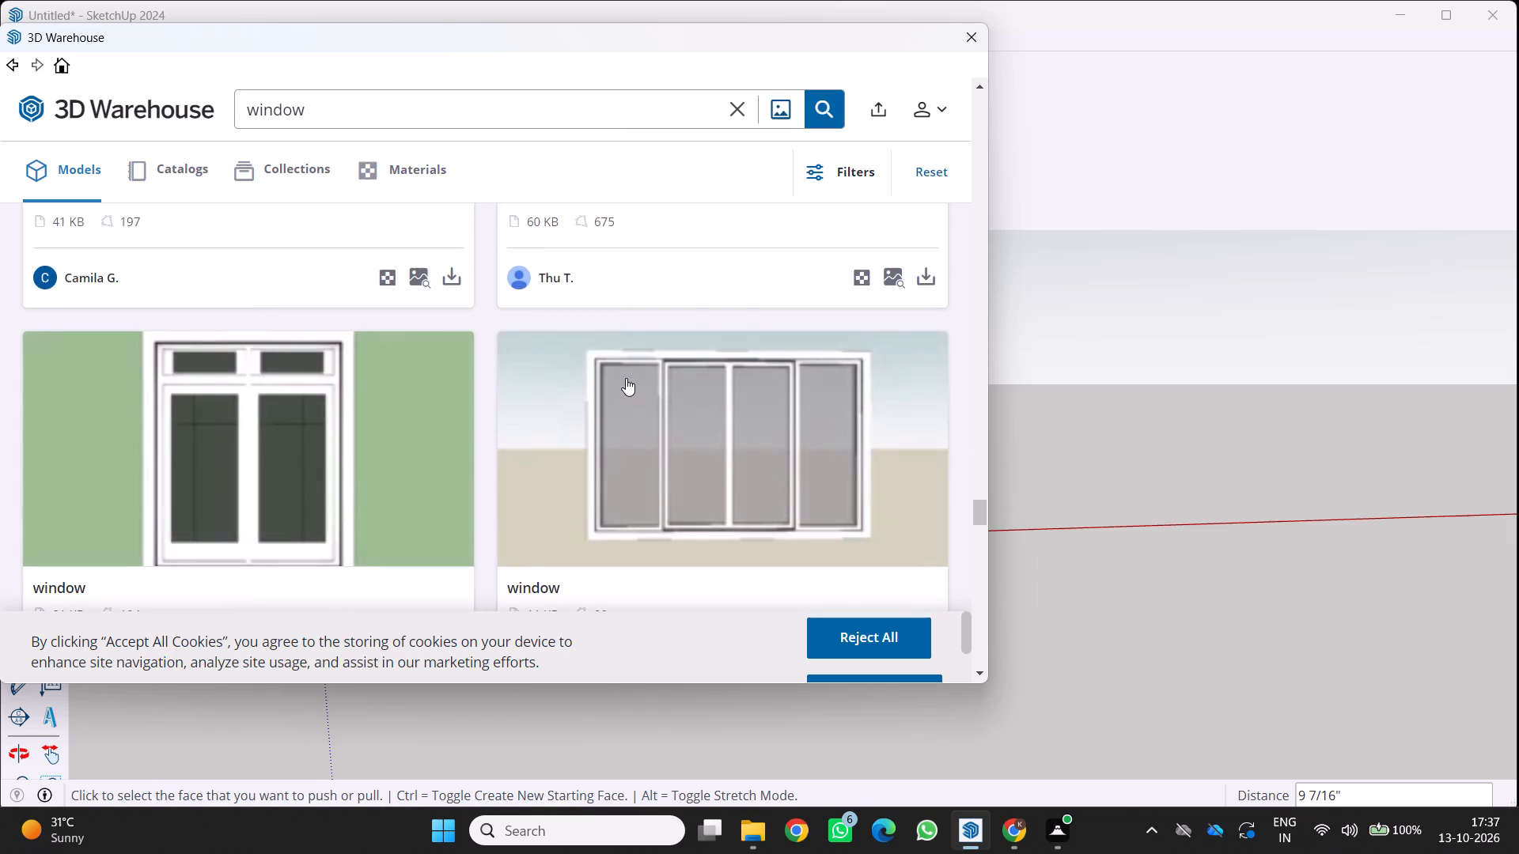
pyautogui.scroll(-4, 626, 378)
pyautogui.scroll(-3, 567, 414)
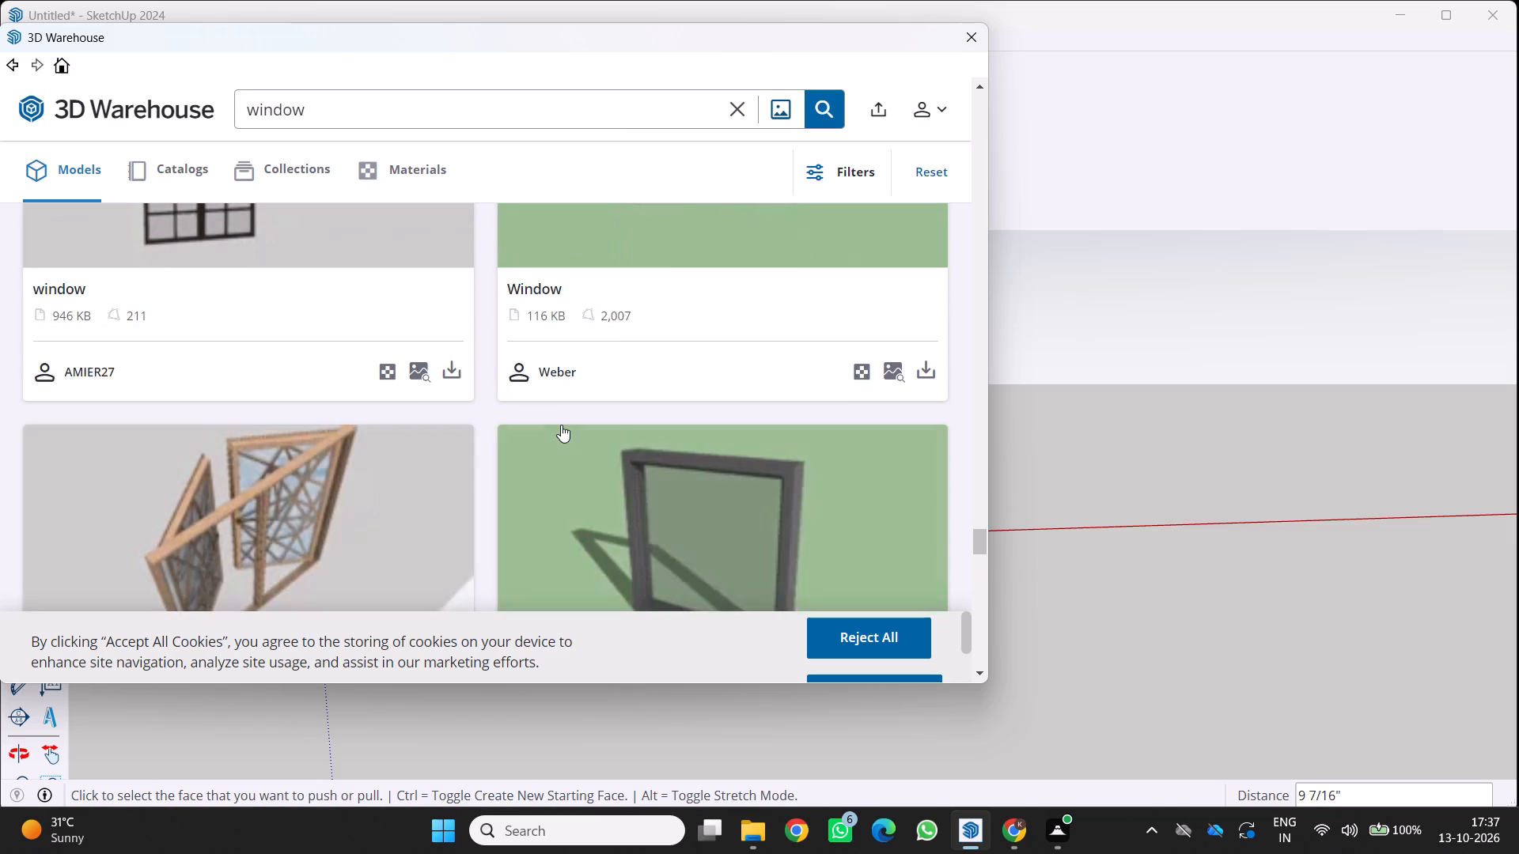
pyautogui.scroll(-4, 556, 437)
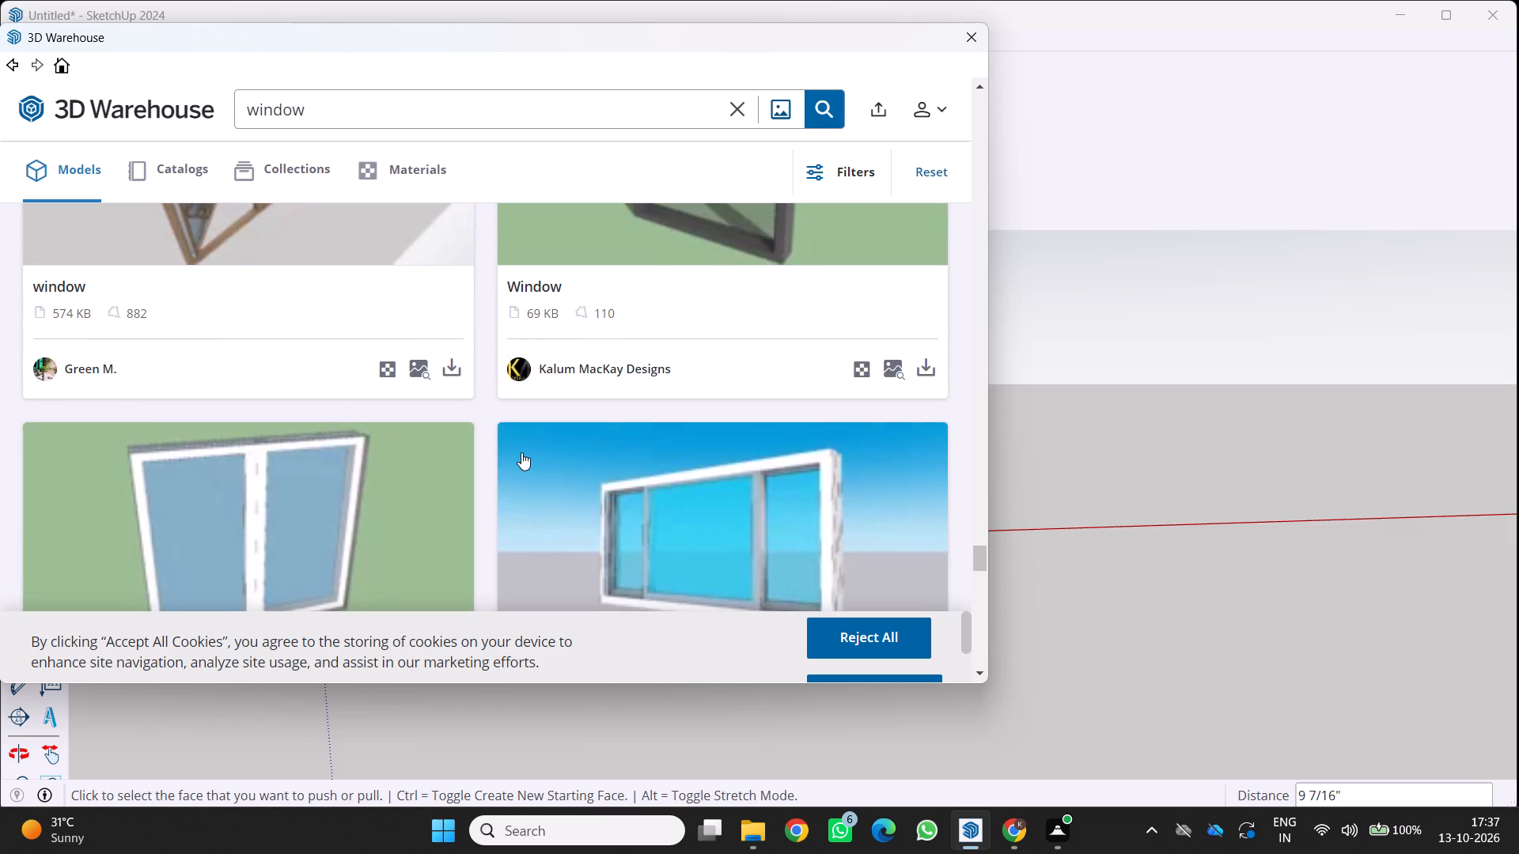
pyautogui.scroll(-4, 516, 467)
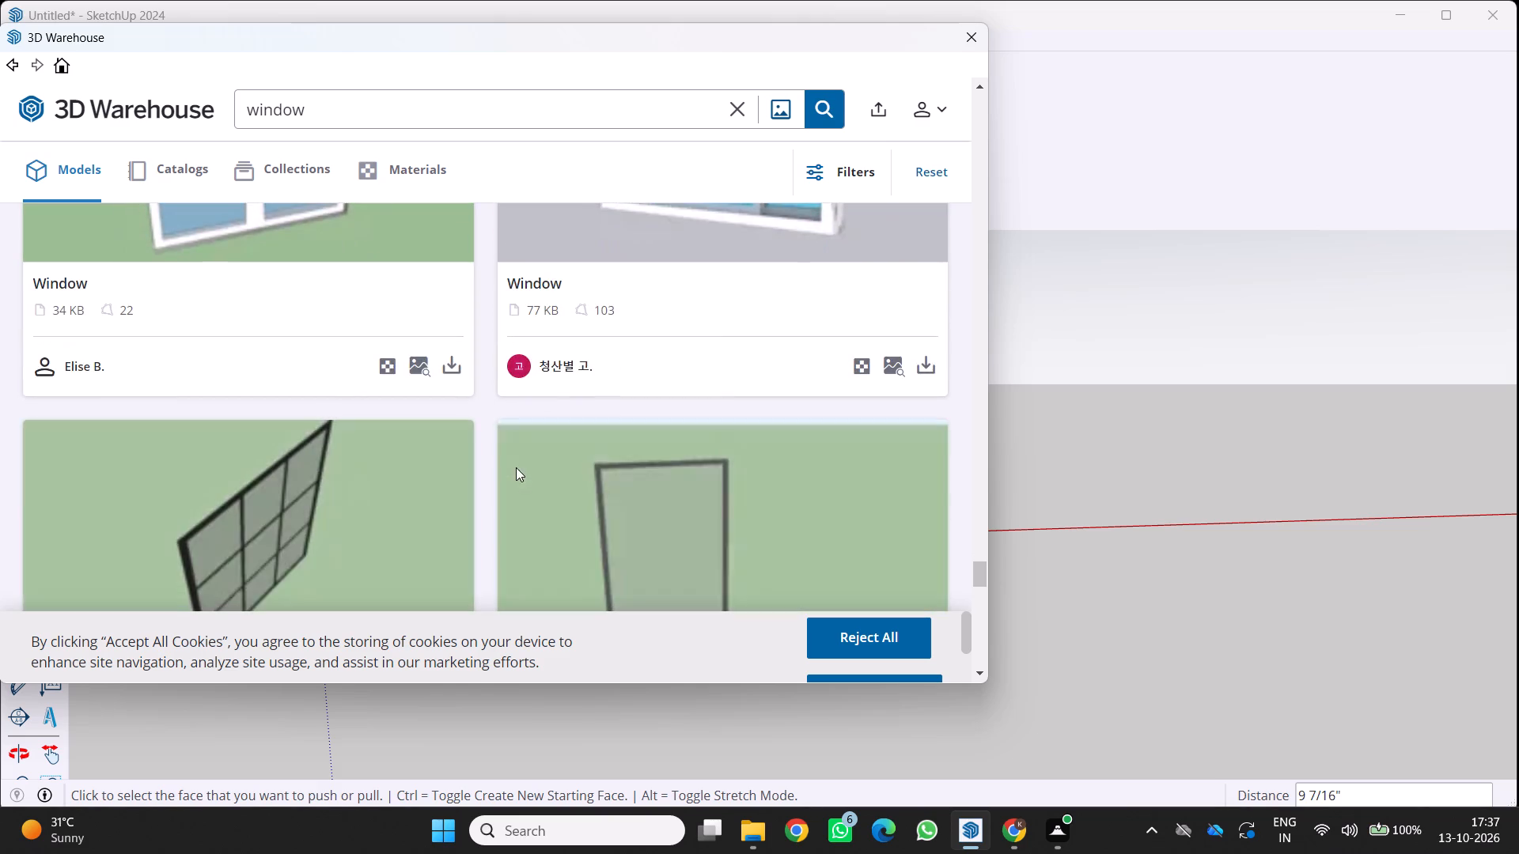
pyautogui.scroll(-8, 516, 467)
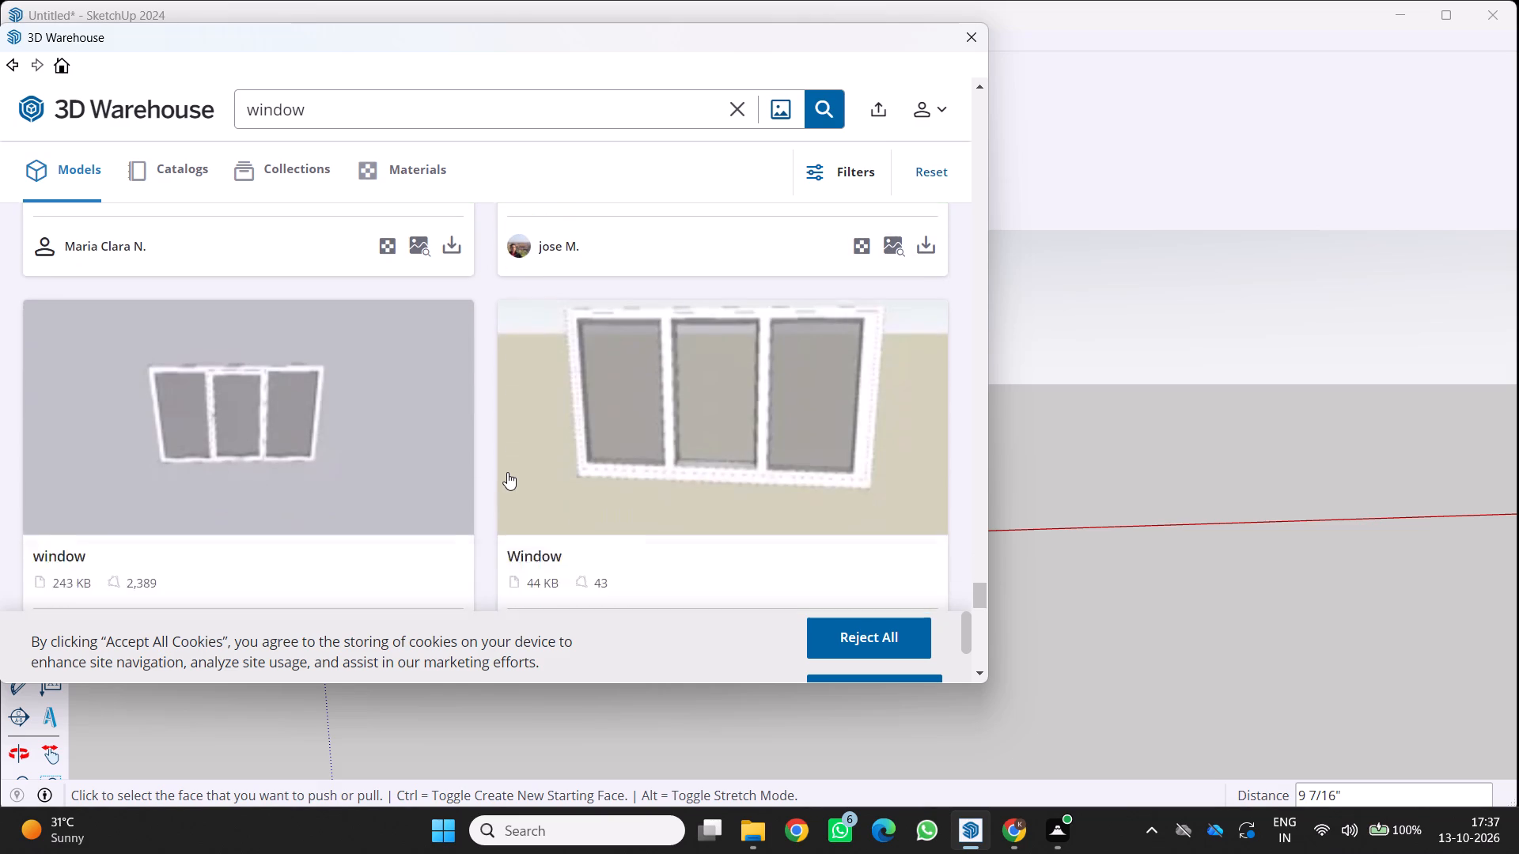
pyautogui.scroll(-8, 501, 474)
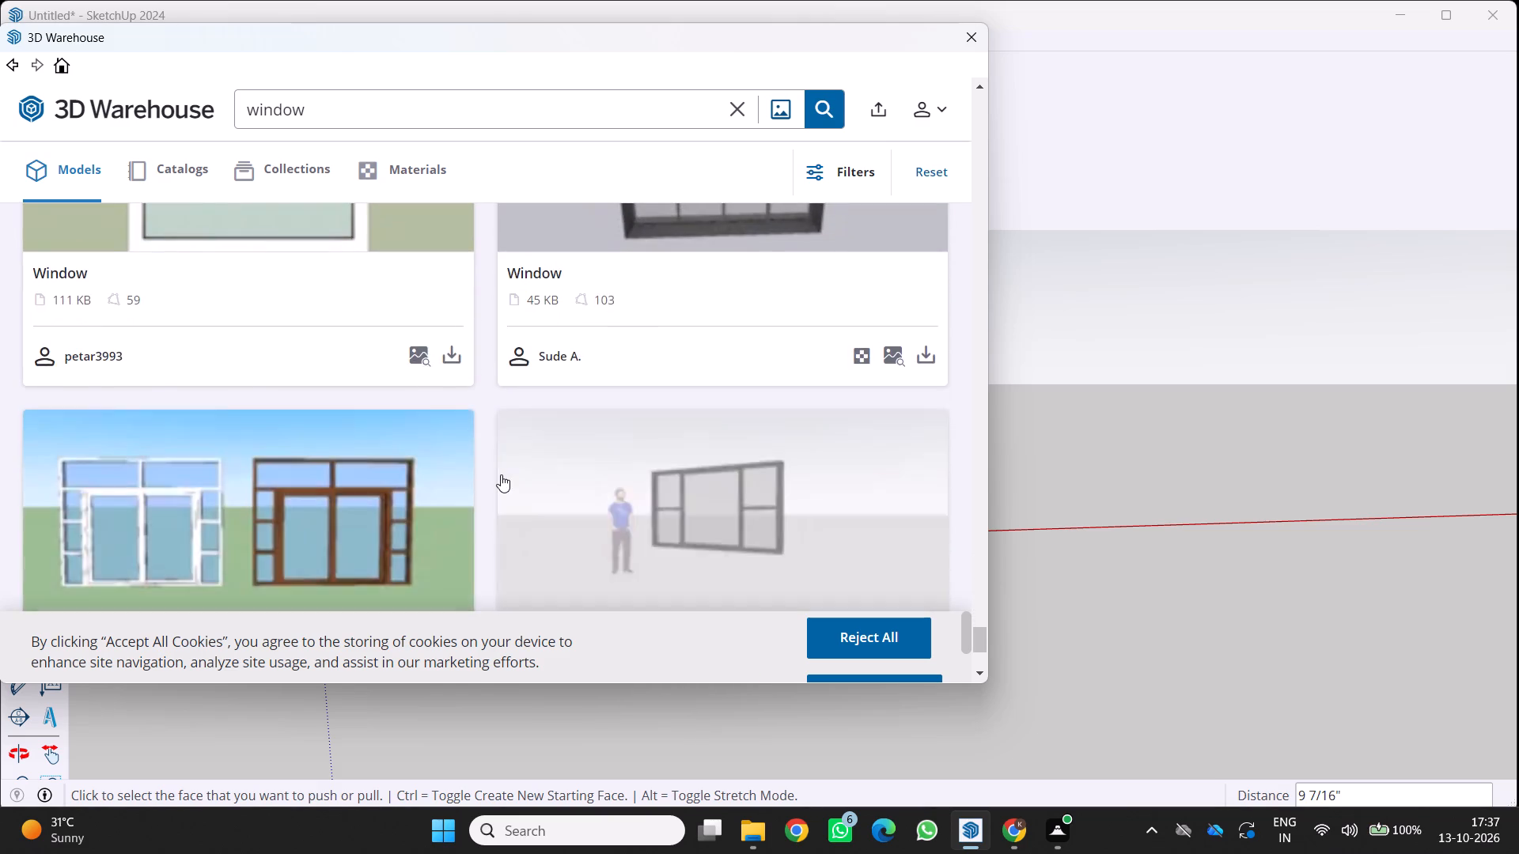
pyautogui.scroll(-6, 501, 474)
pyautogui.scroll(4, 501, 474)
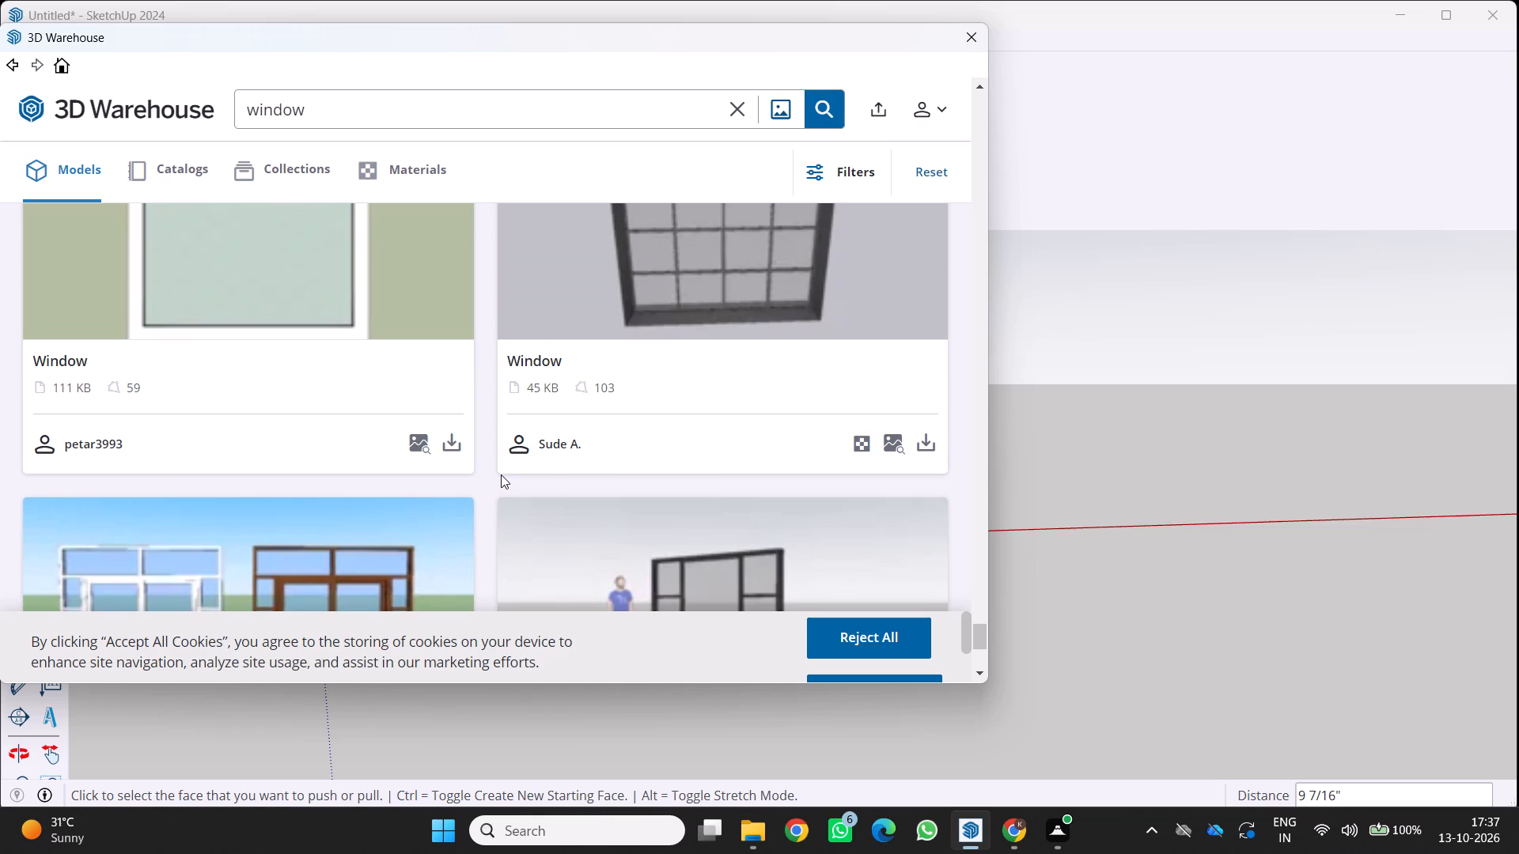
pyautogui.scroll(5, 498, 478)
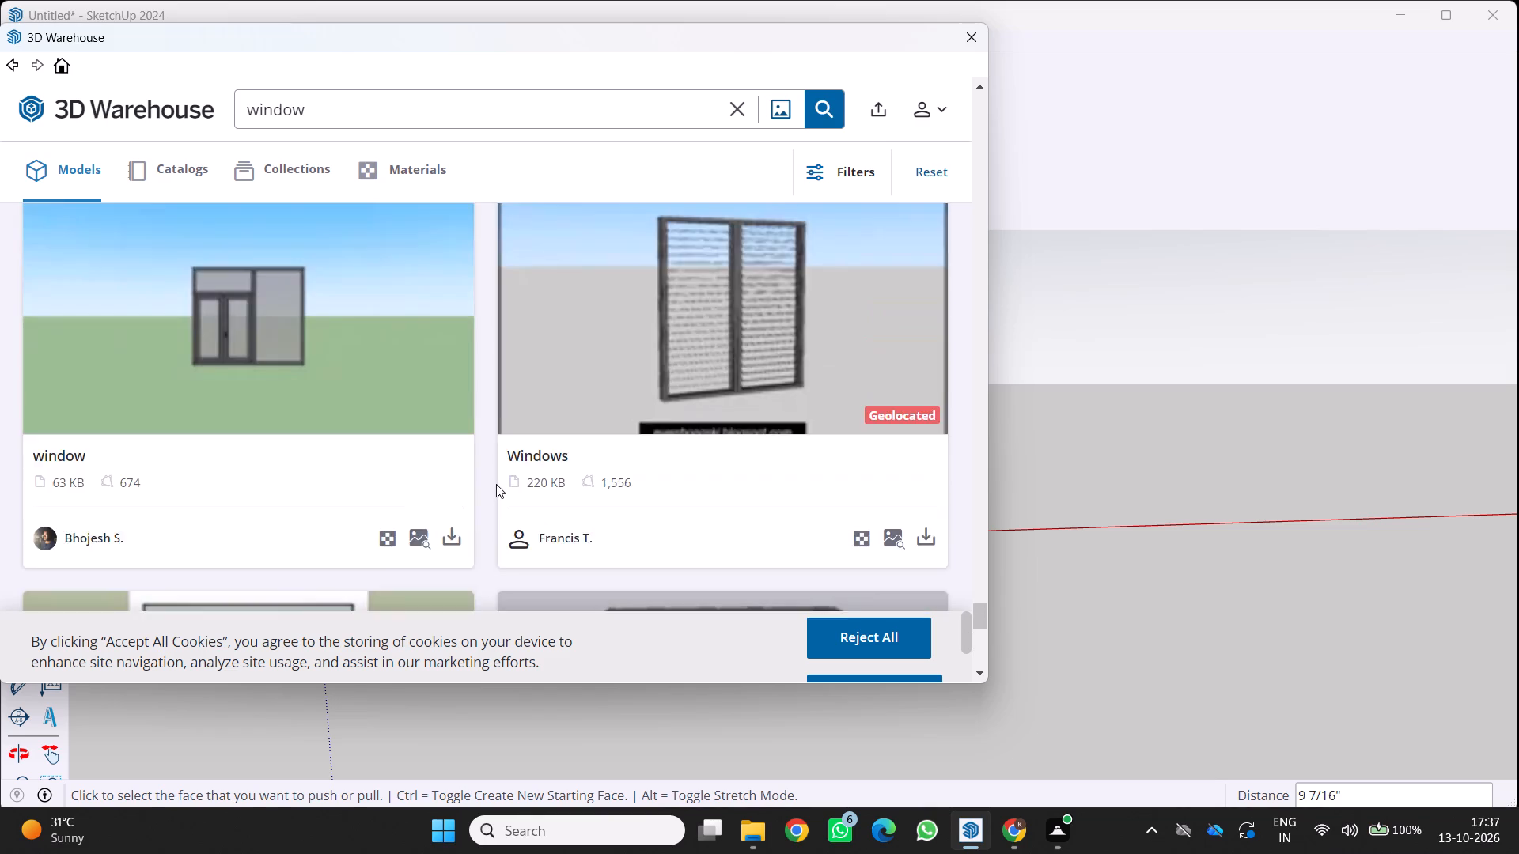
pyautogui.scroll(13, 496, 484)
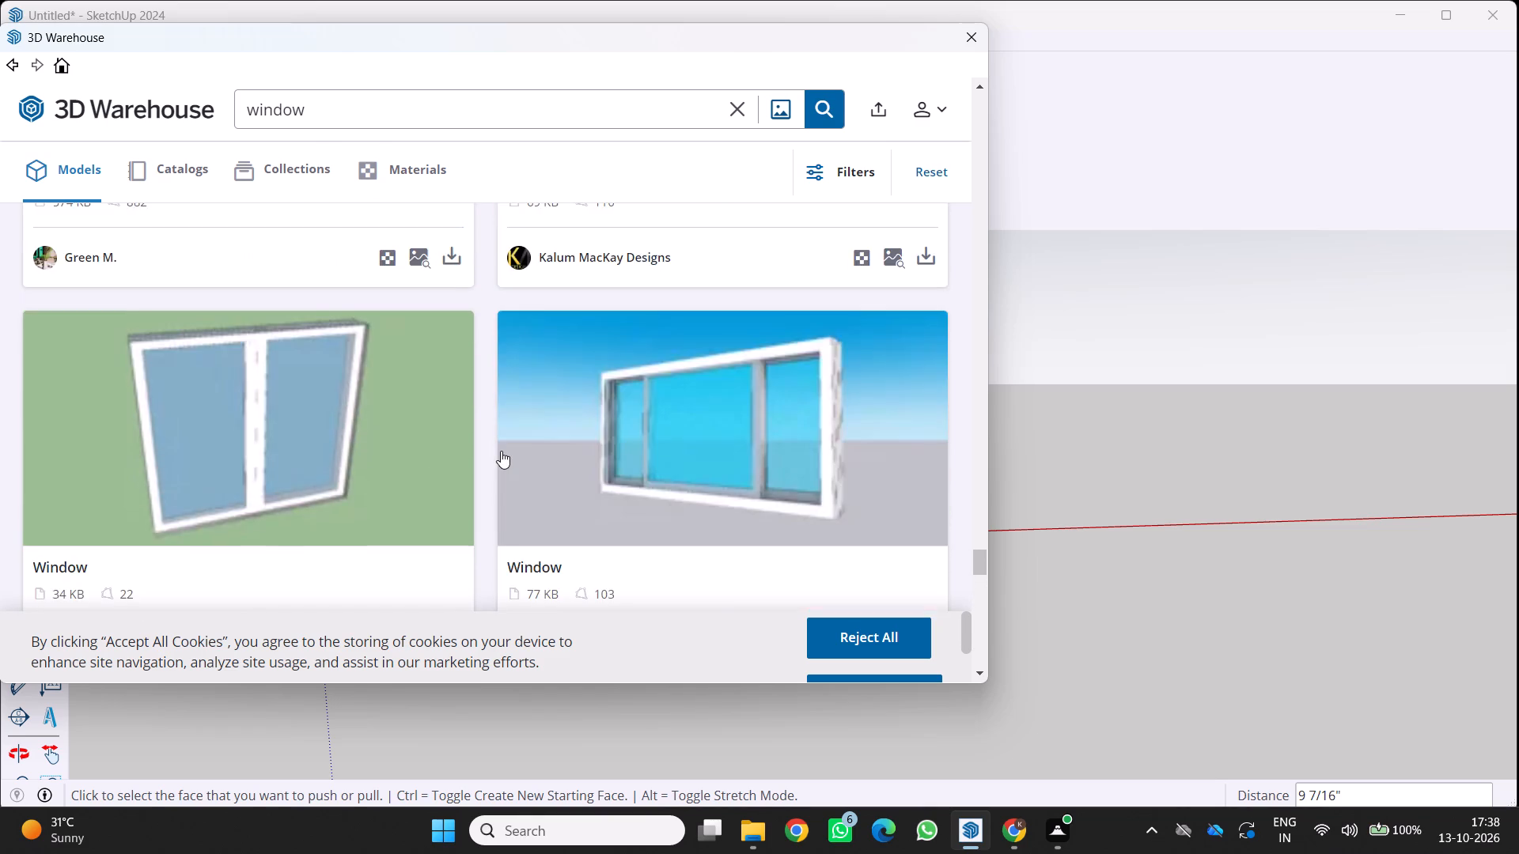
pyautogui.scroll(20, 500, 452)
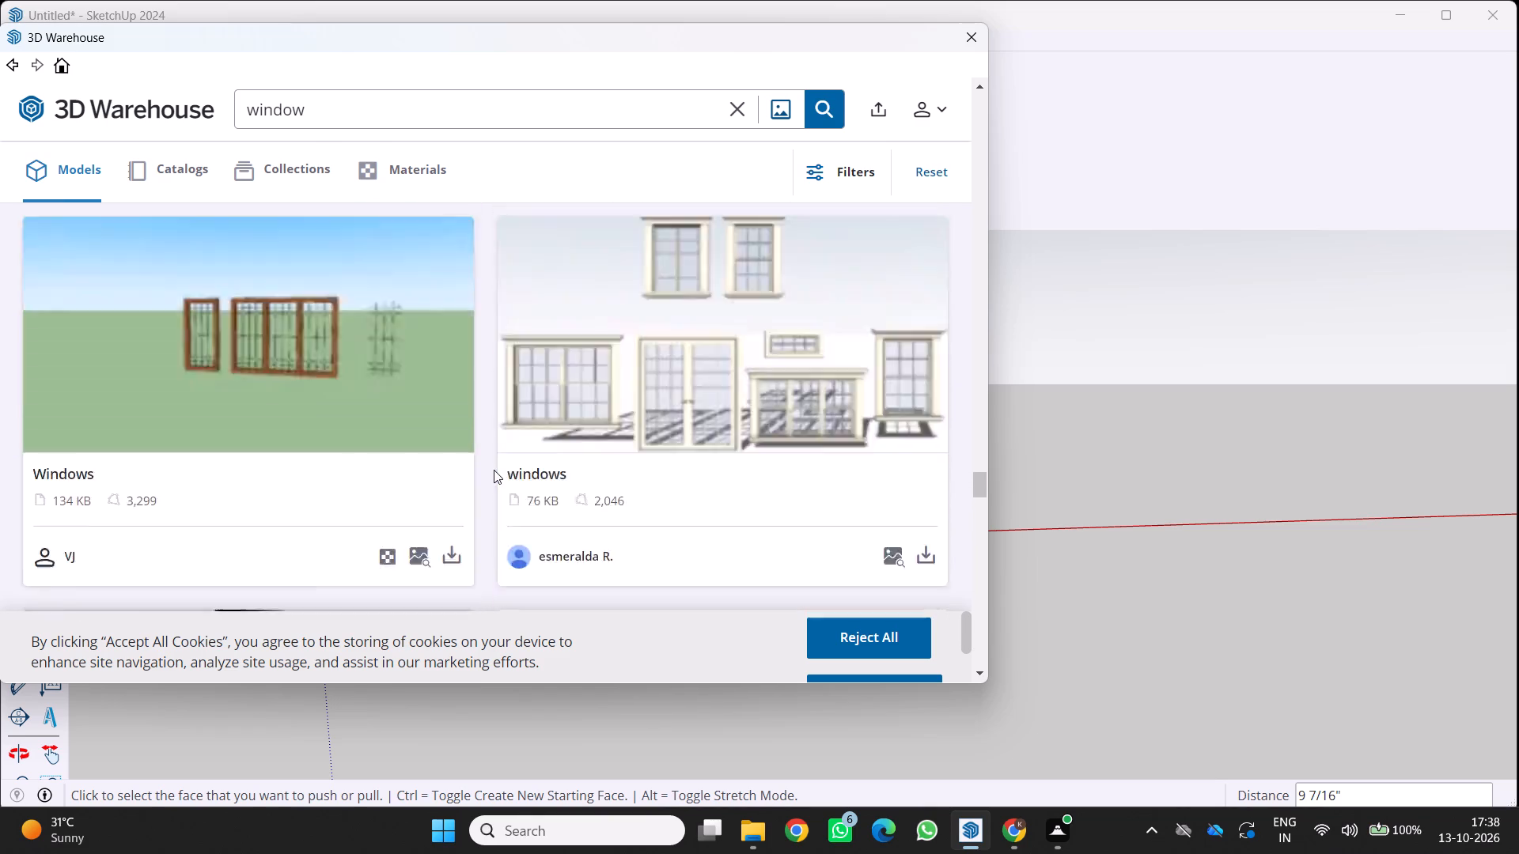
pyautogui.scroll(16, 494, 470)
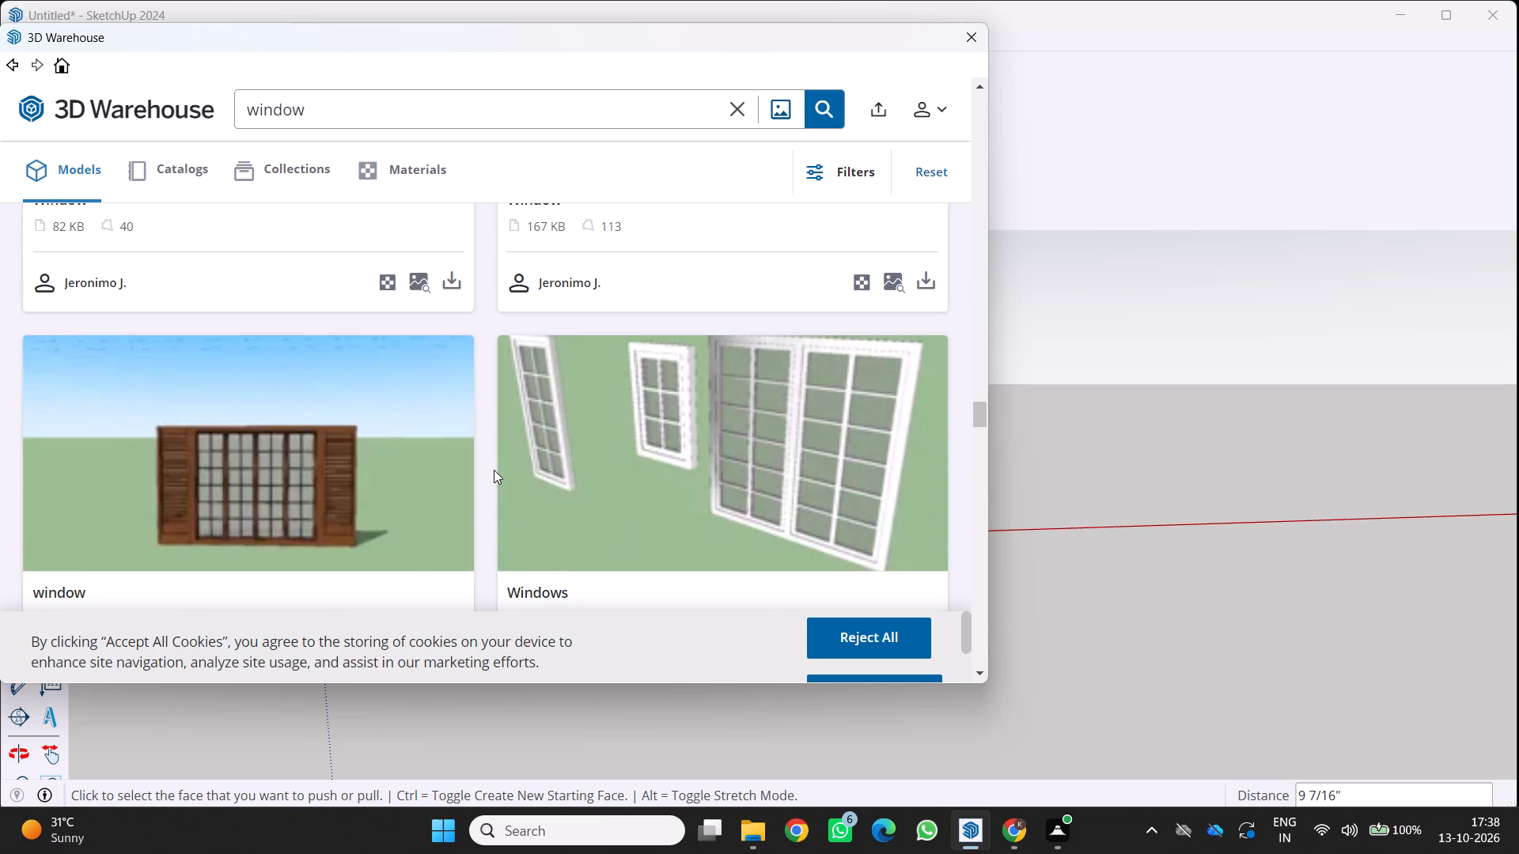
pyautogui.scroll(8, 494, 470)
pyautogui.scroll(-3, 494, 470)
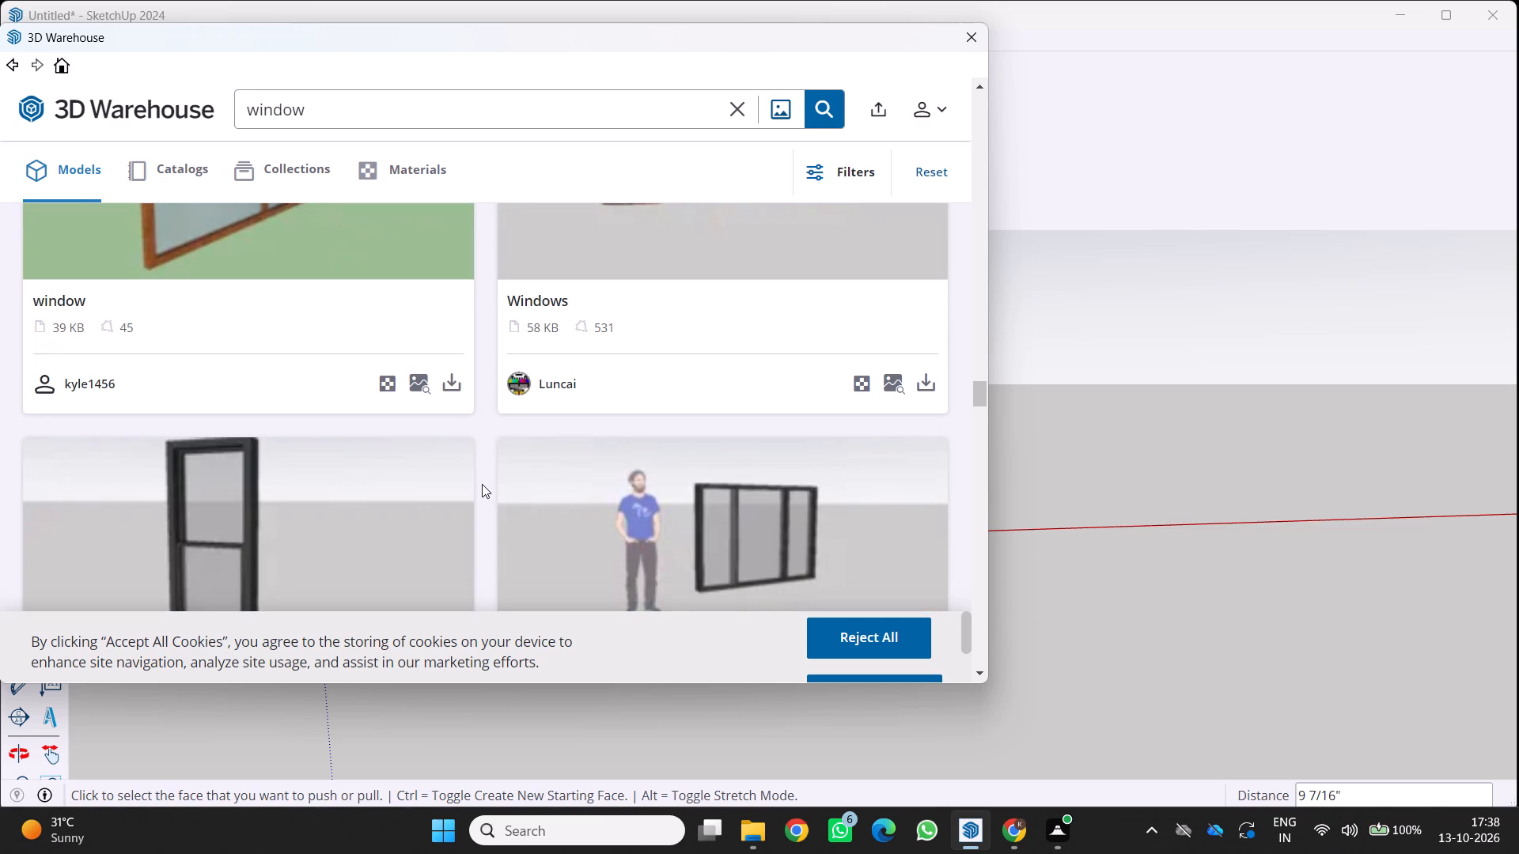
pyautogui.scroll(11, 482, 484)
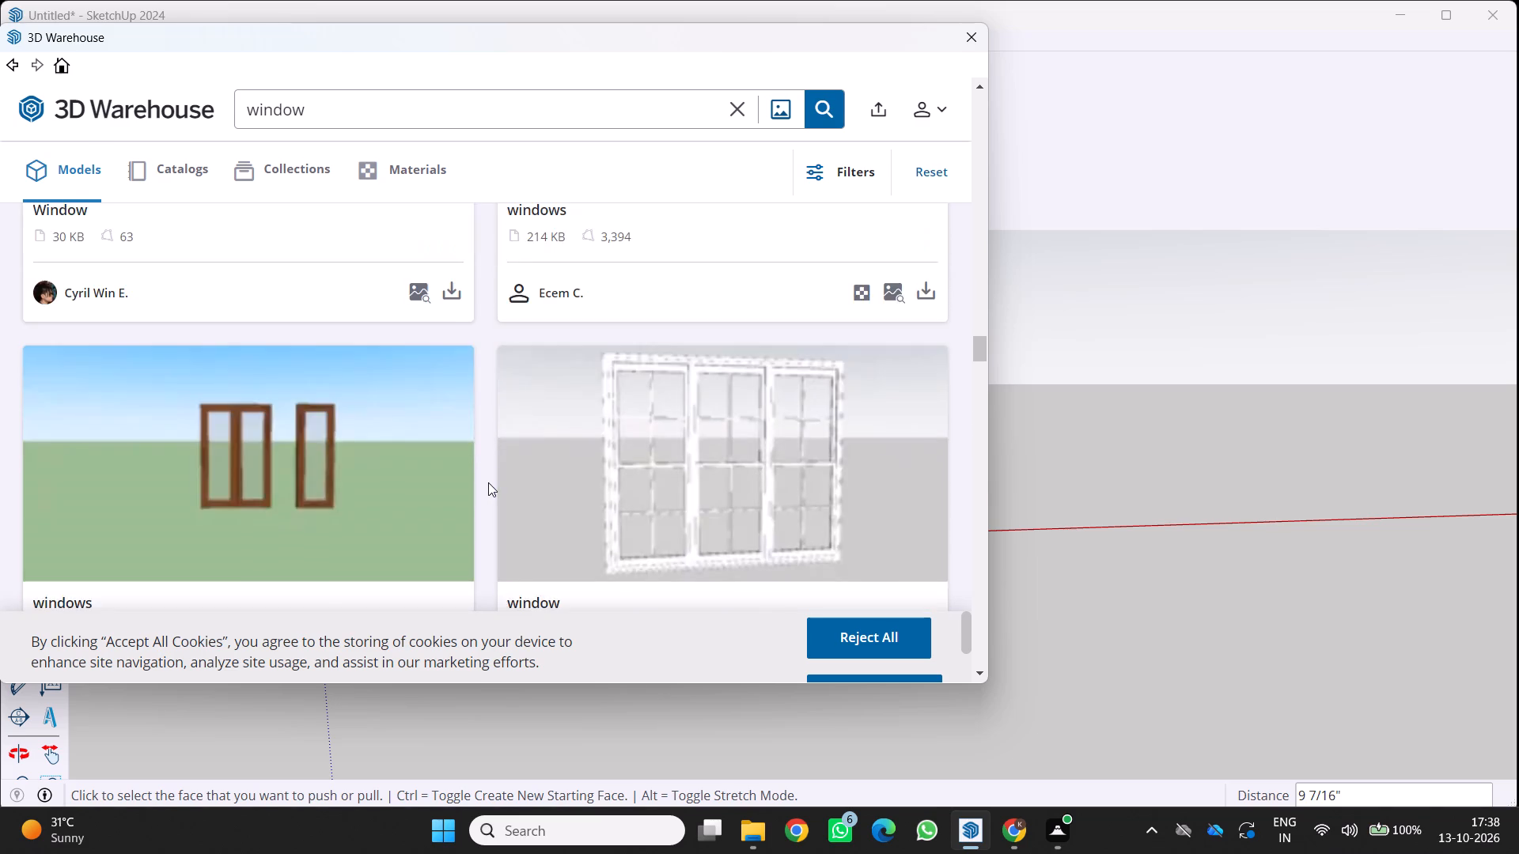
pyautogui.scroll(11, 488, 482)
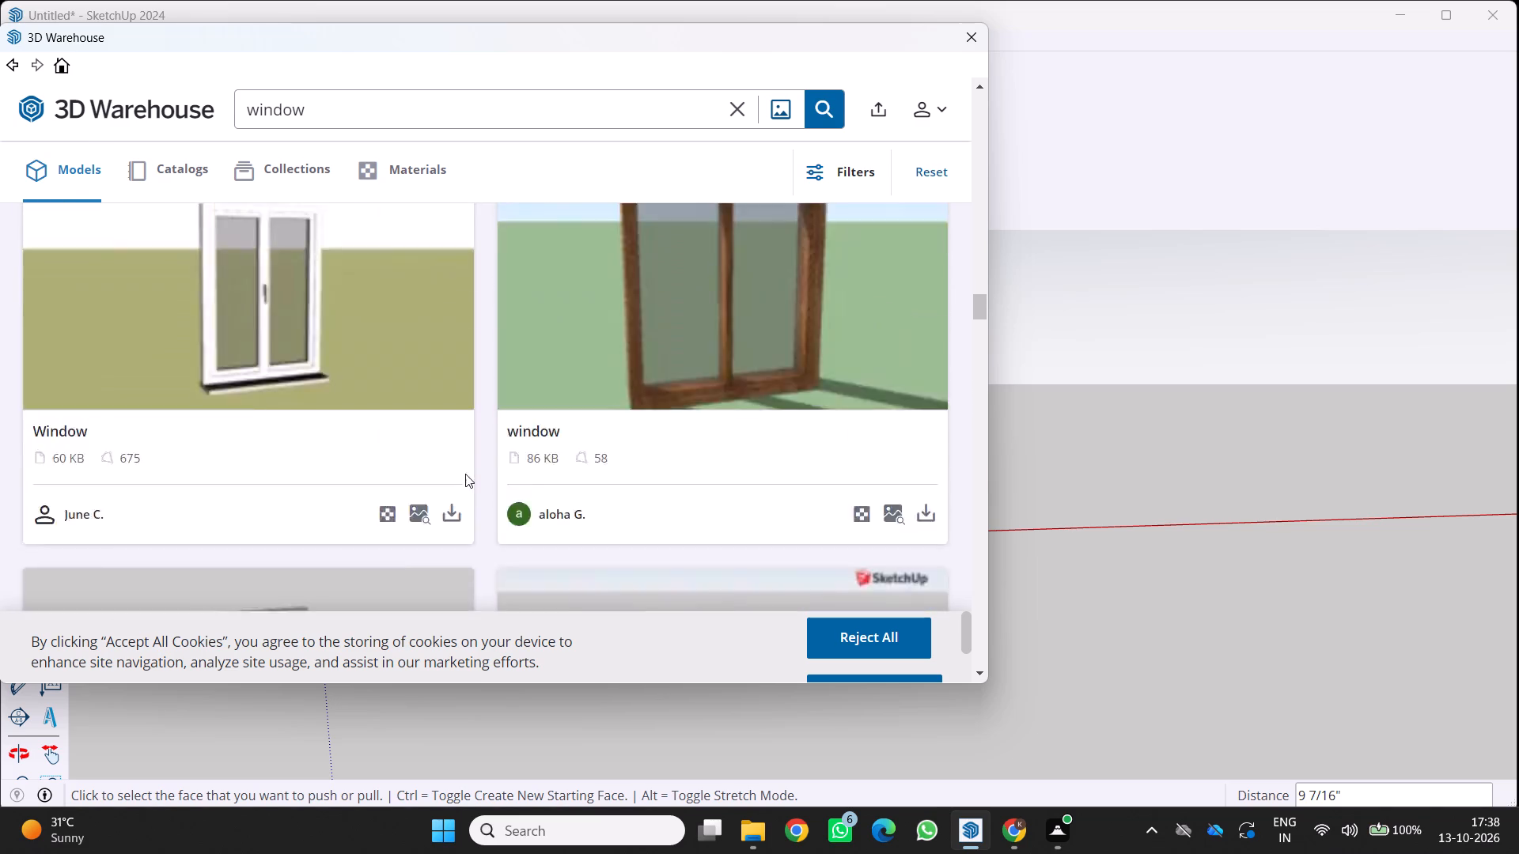
pyautogui.scroll(11, 465, 474)
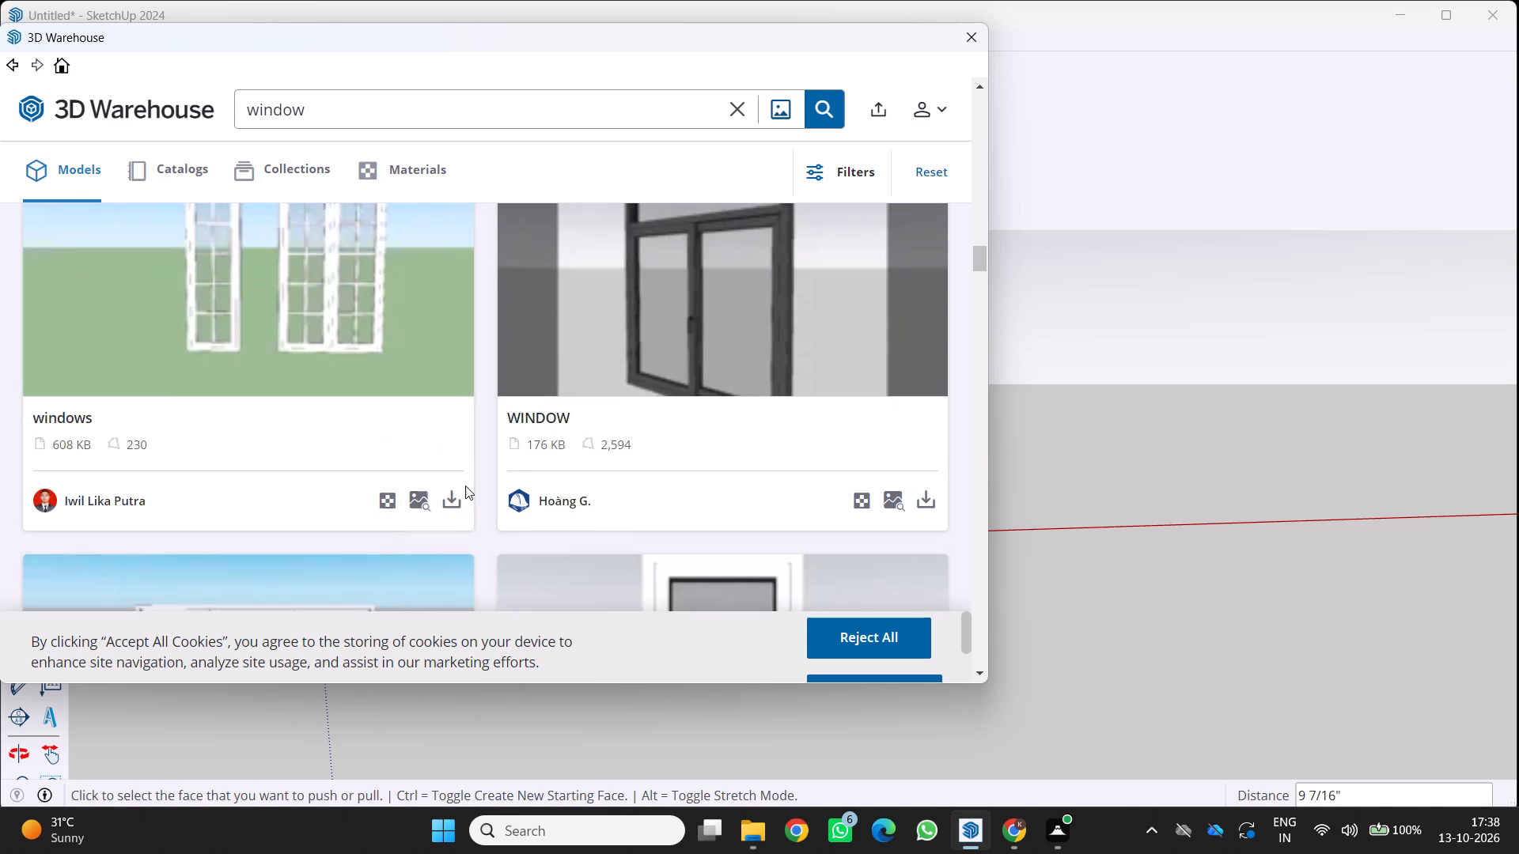
pyautogui.scroll(11, 465, 486)
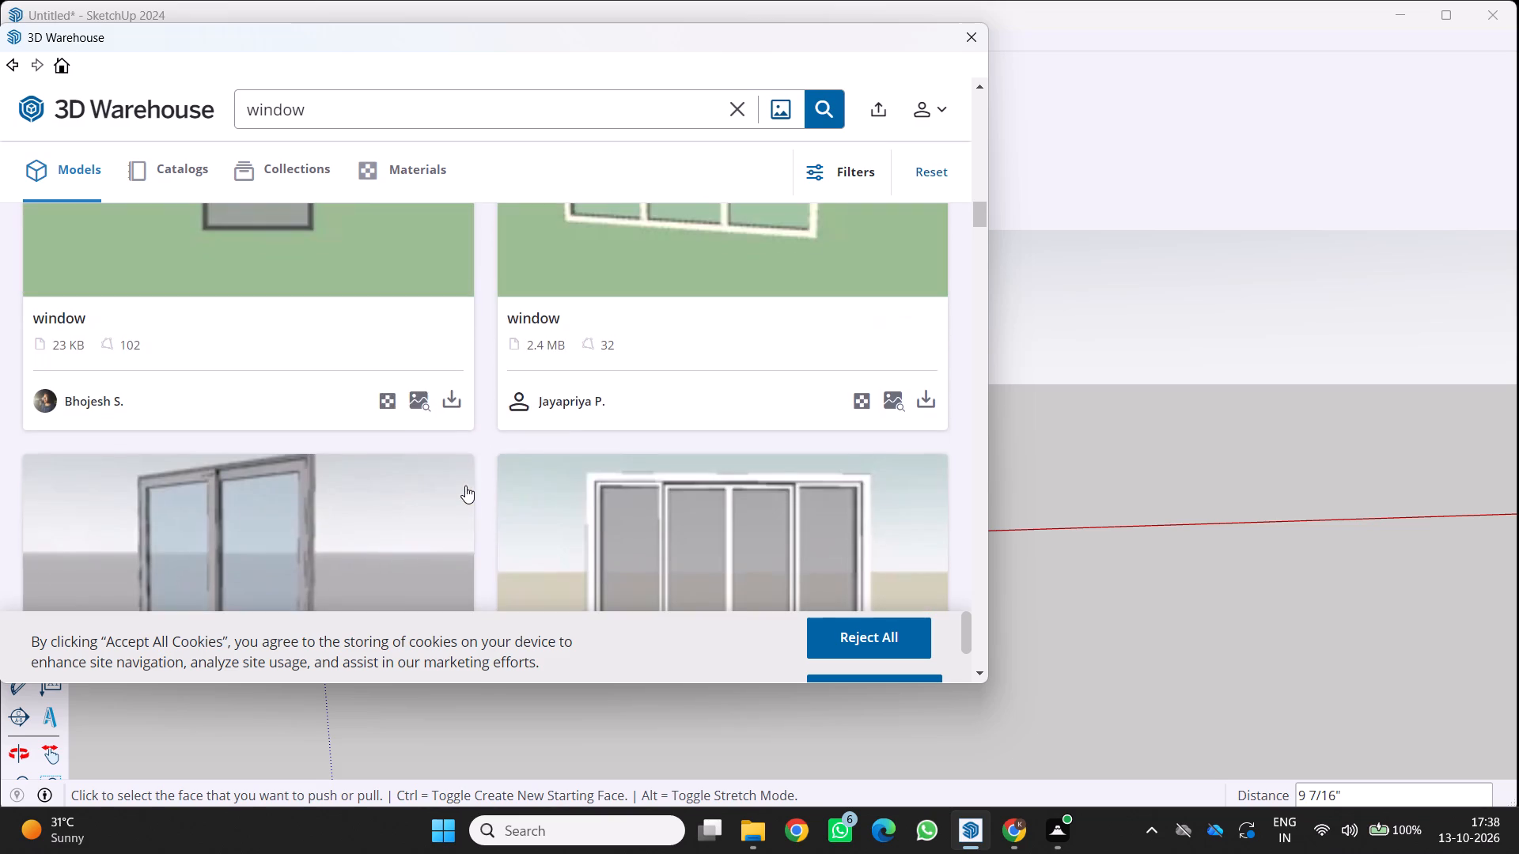
pyautogui.scroll(7, 465, 486)
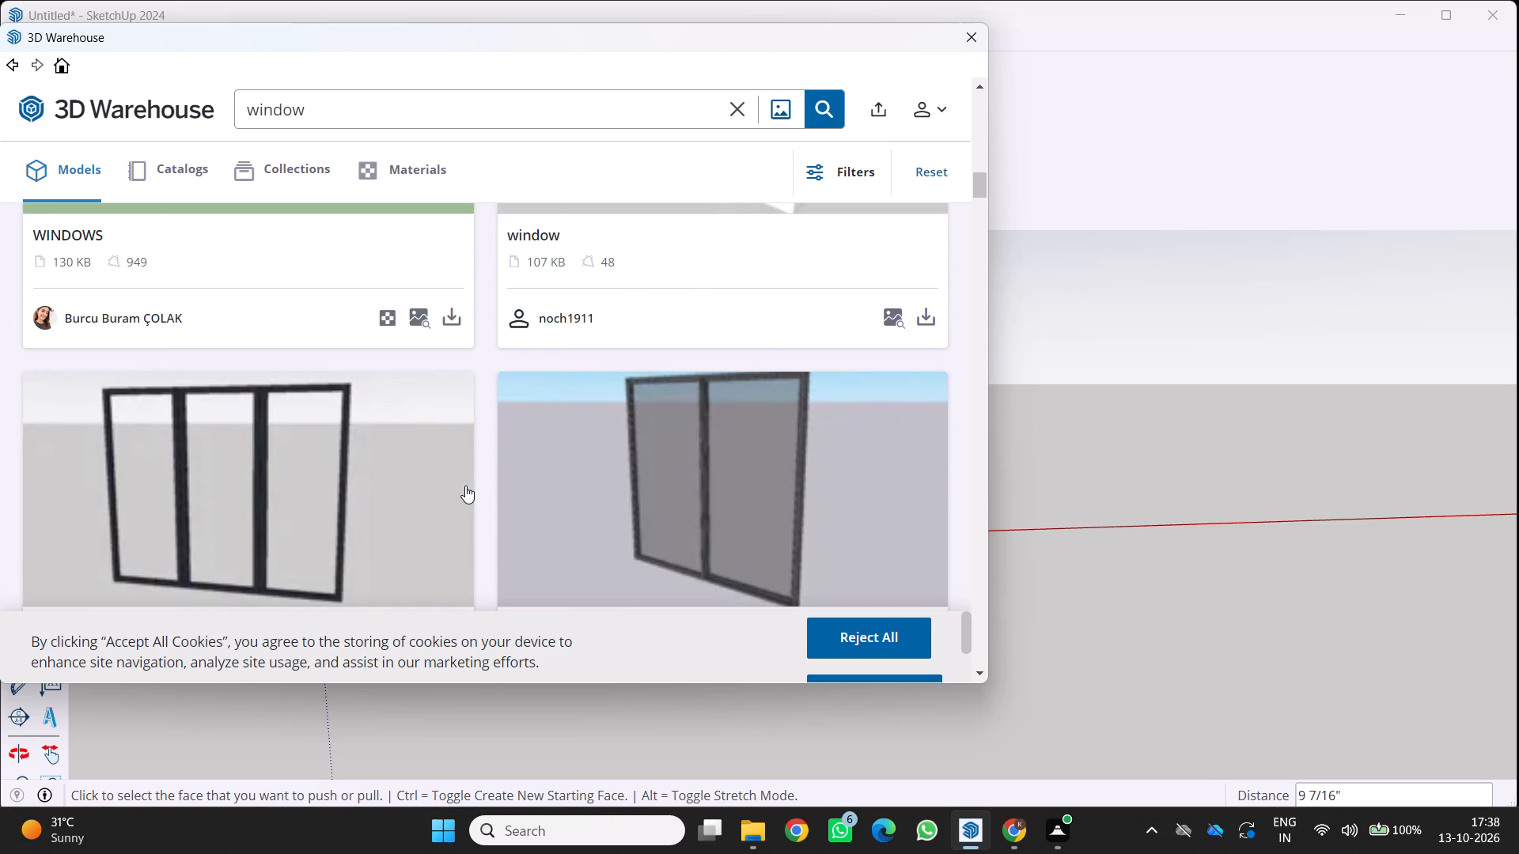
pyautogui.scroll(-1, 465, 486)
pyautogui.scroll(8, 465, 486)
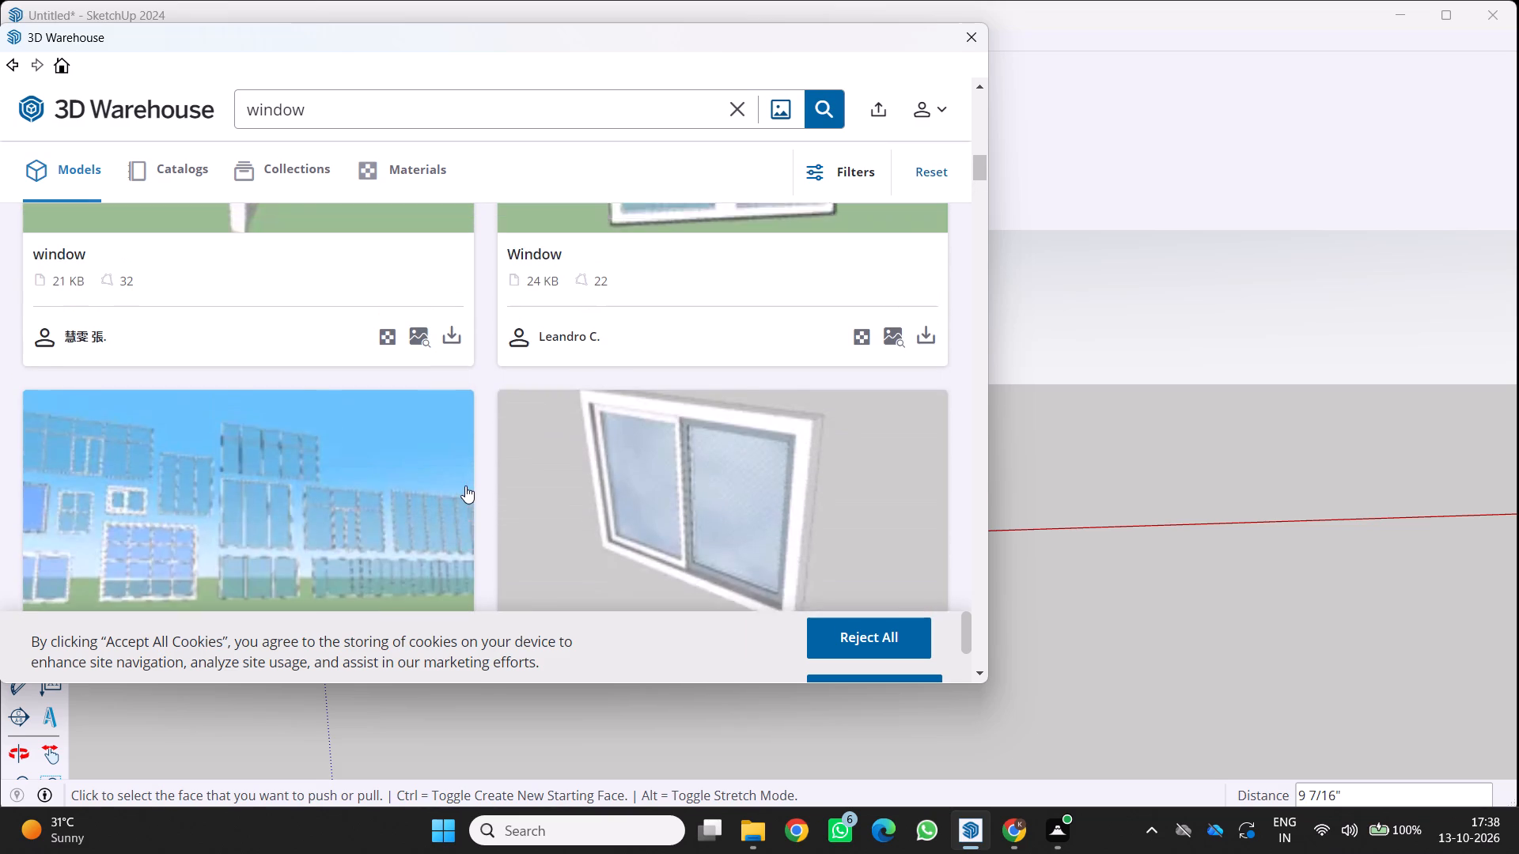
pyautogui.scroll(8, 465, 486)
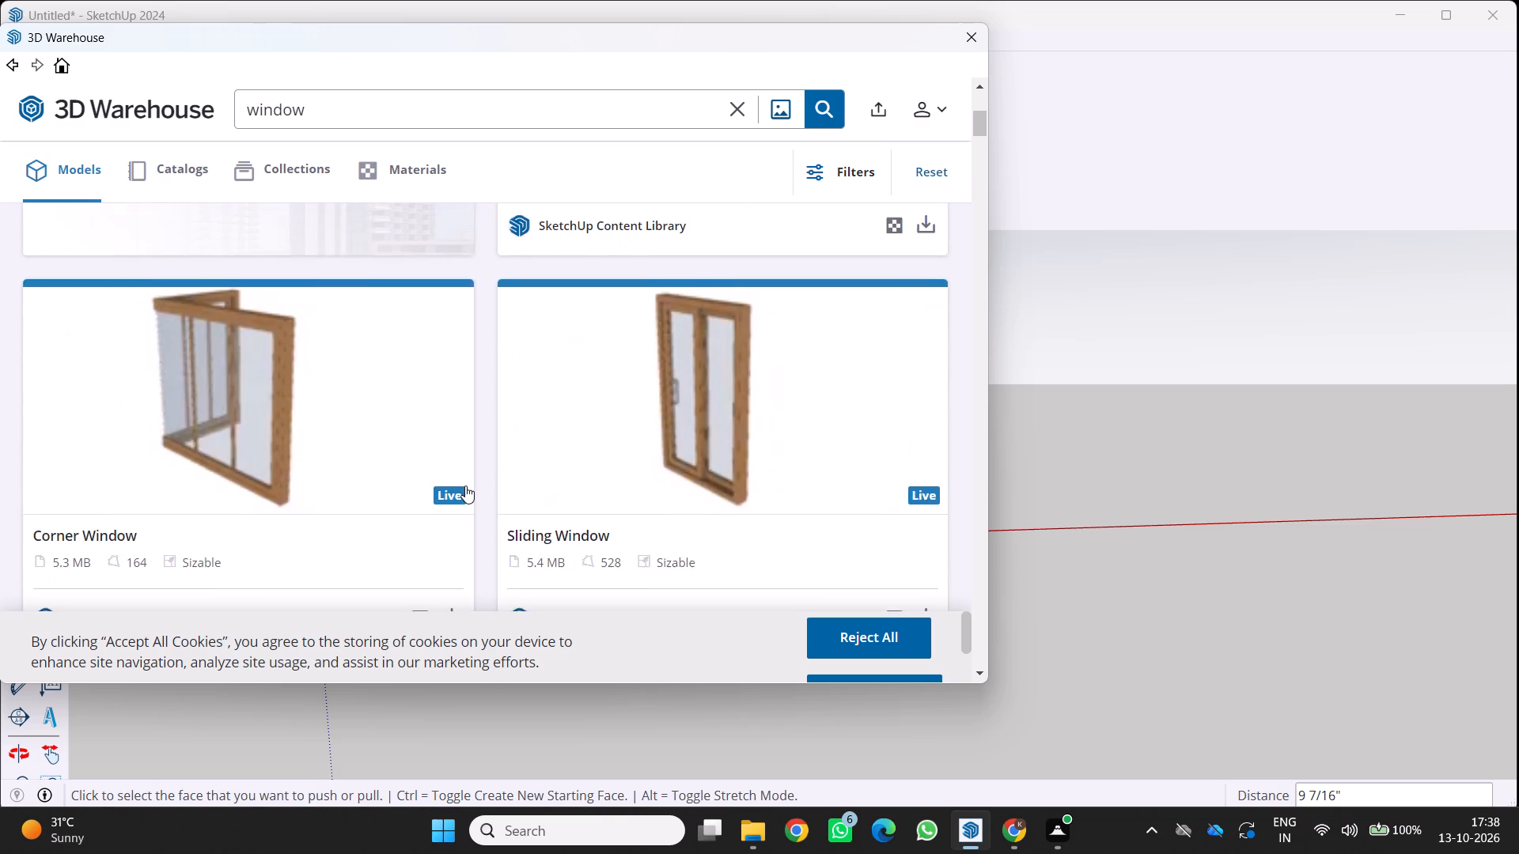
pyautogui.scroll(3, 465, 486)
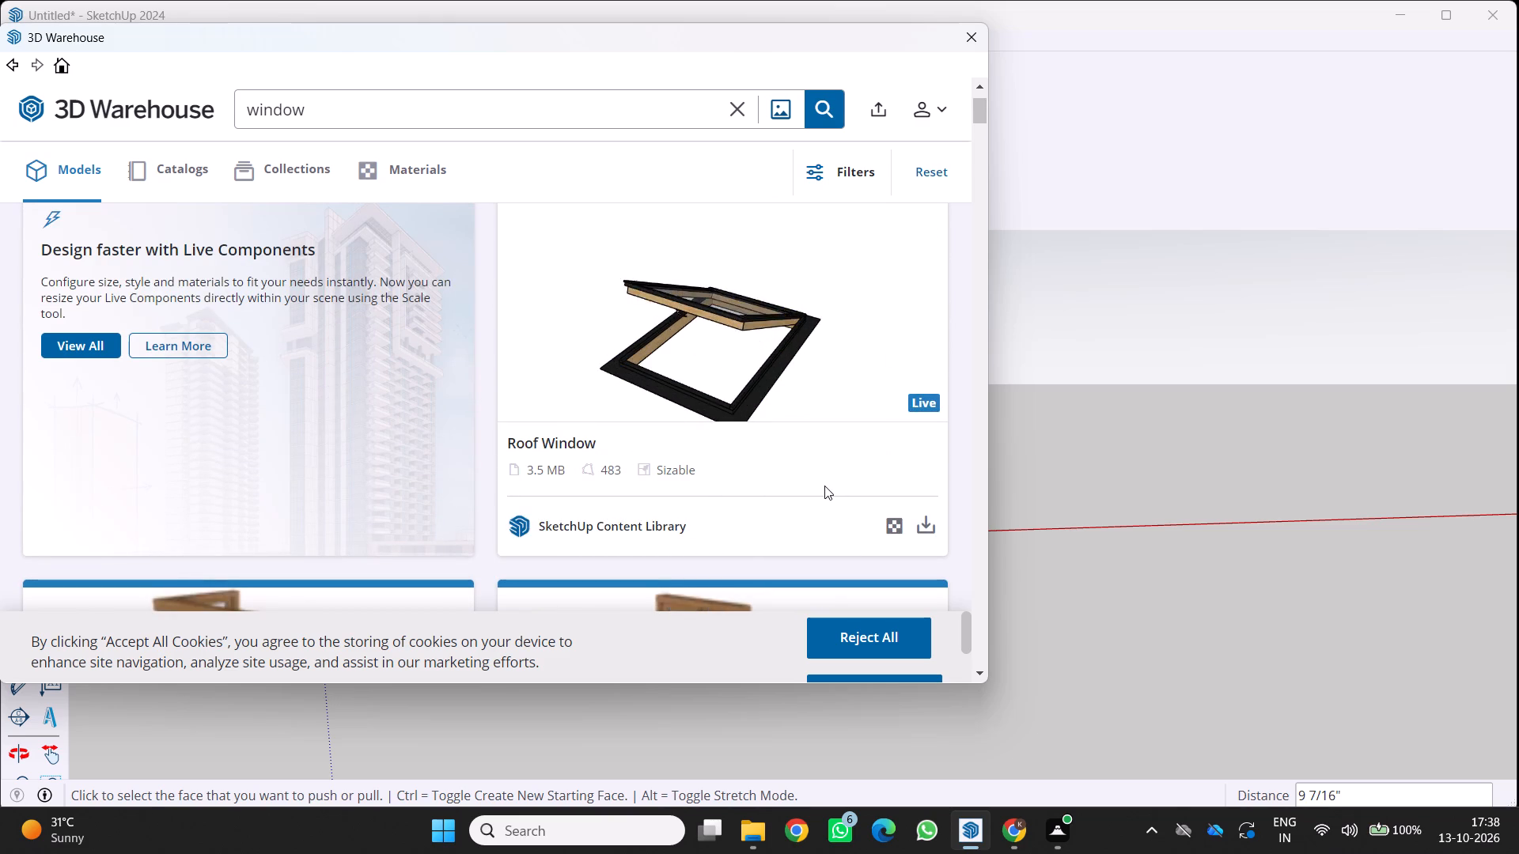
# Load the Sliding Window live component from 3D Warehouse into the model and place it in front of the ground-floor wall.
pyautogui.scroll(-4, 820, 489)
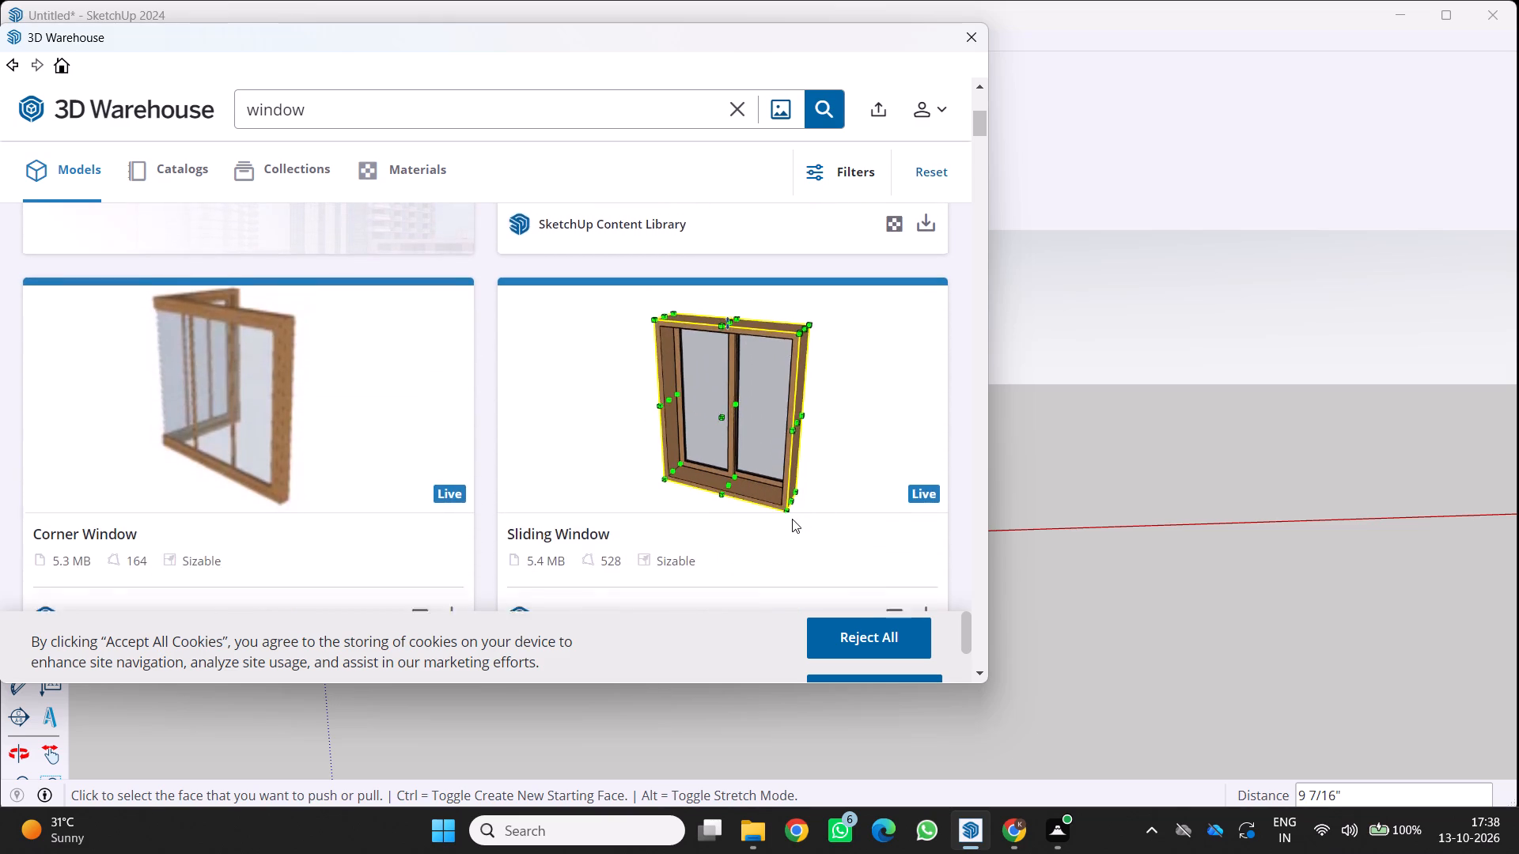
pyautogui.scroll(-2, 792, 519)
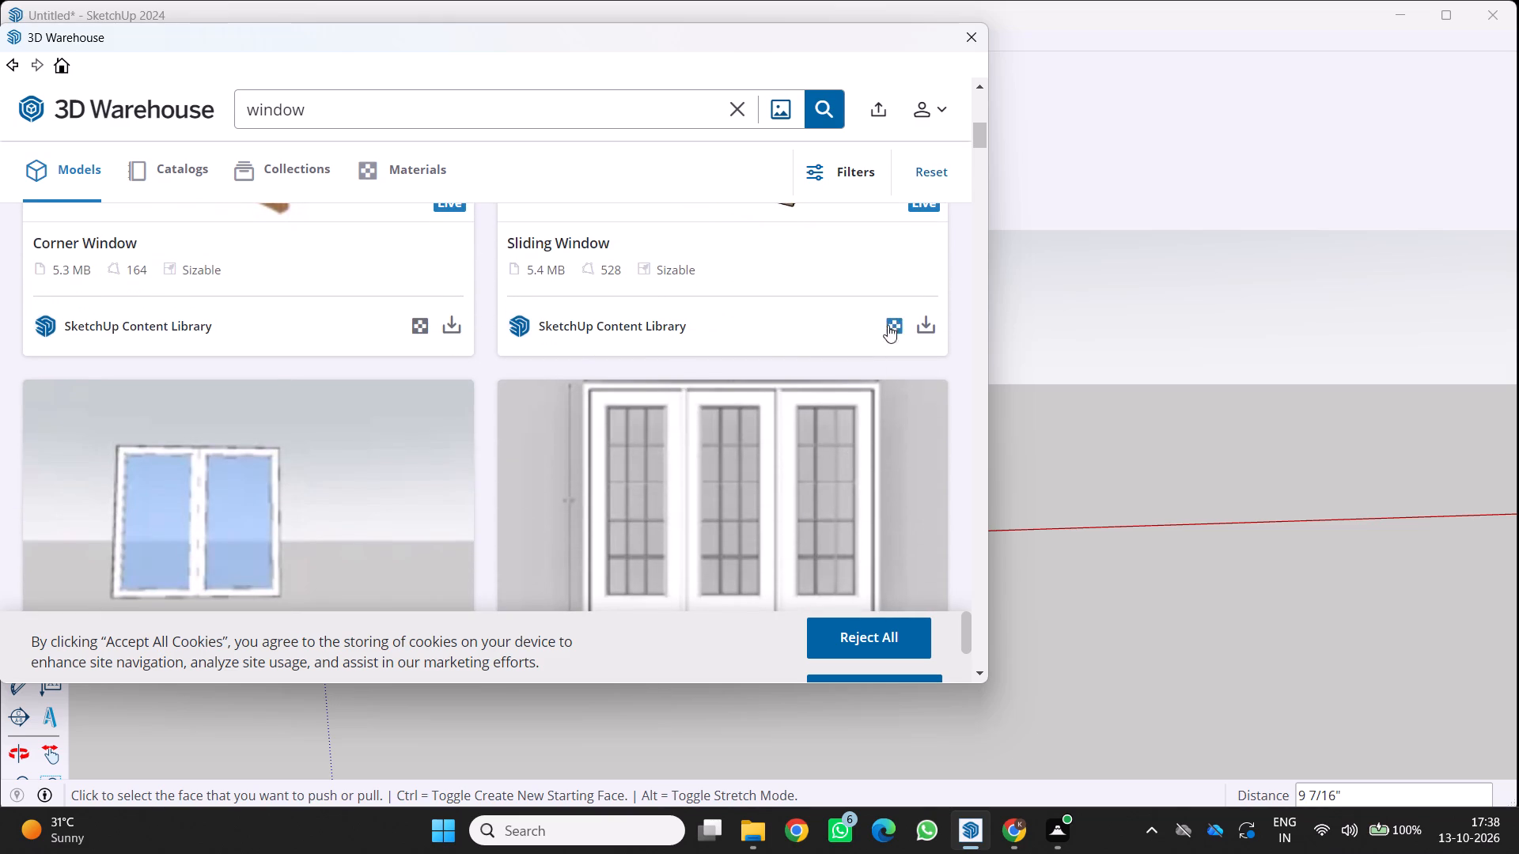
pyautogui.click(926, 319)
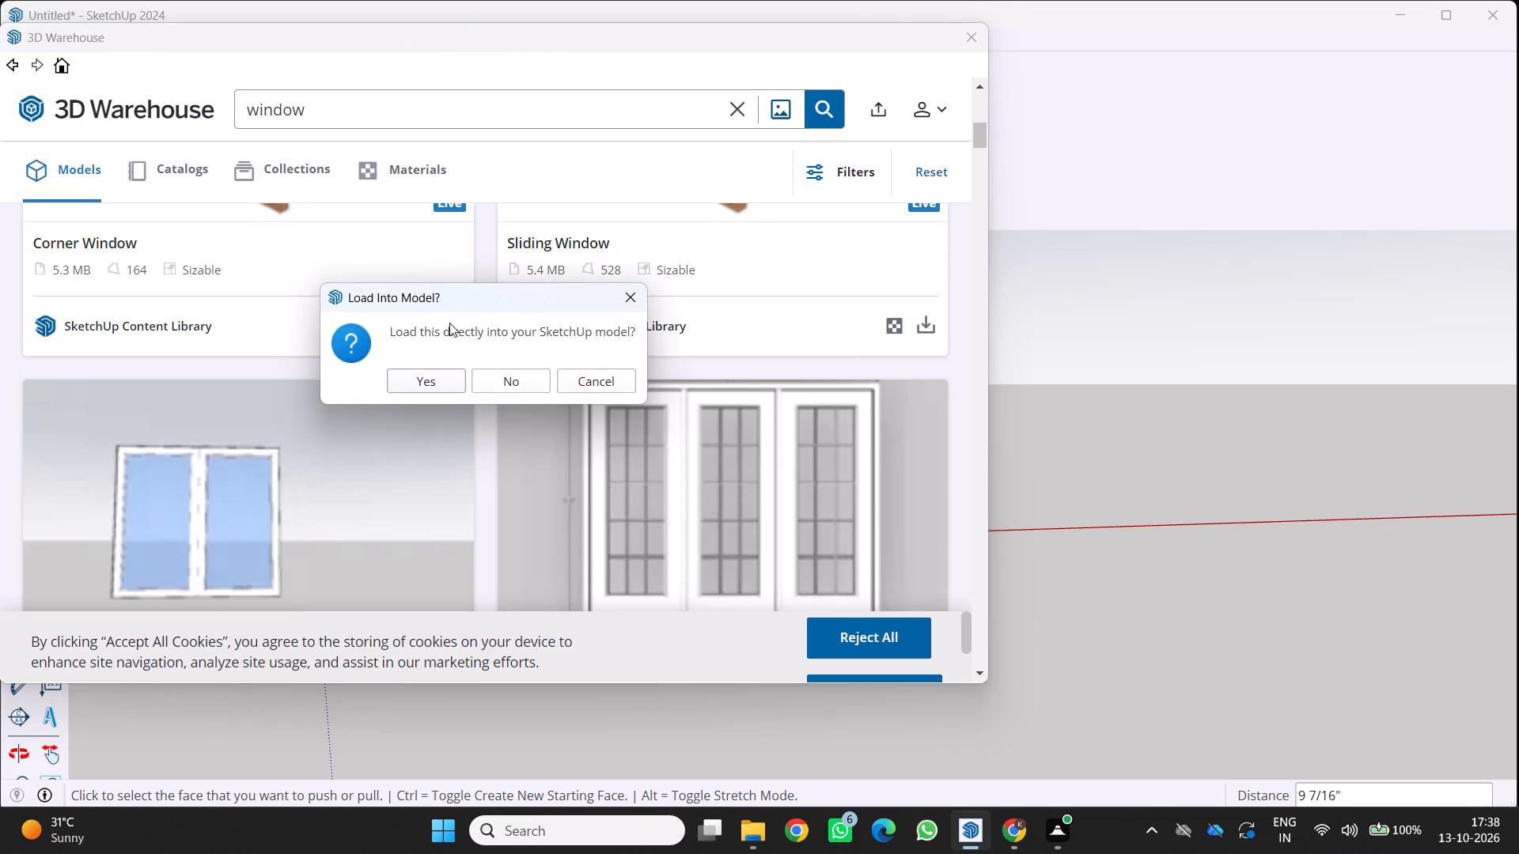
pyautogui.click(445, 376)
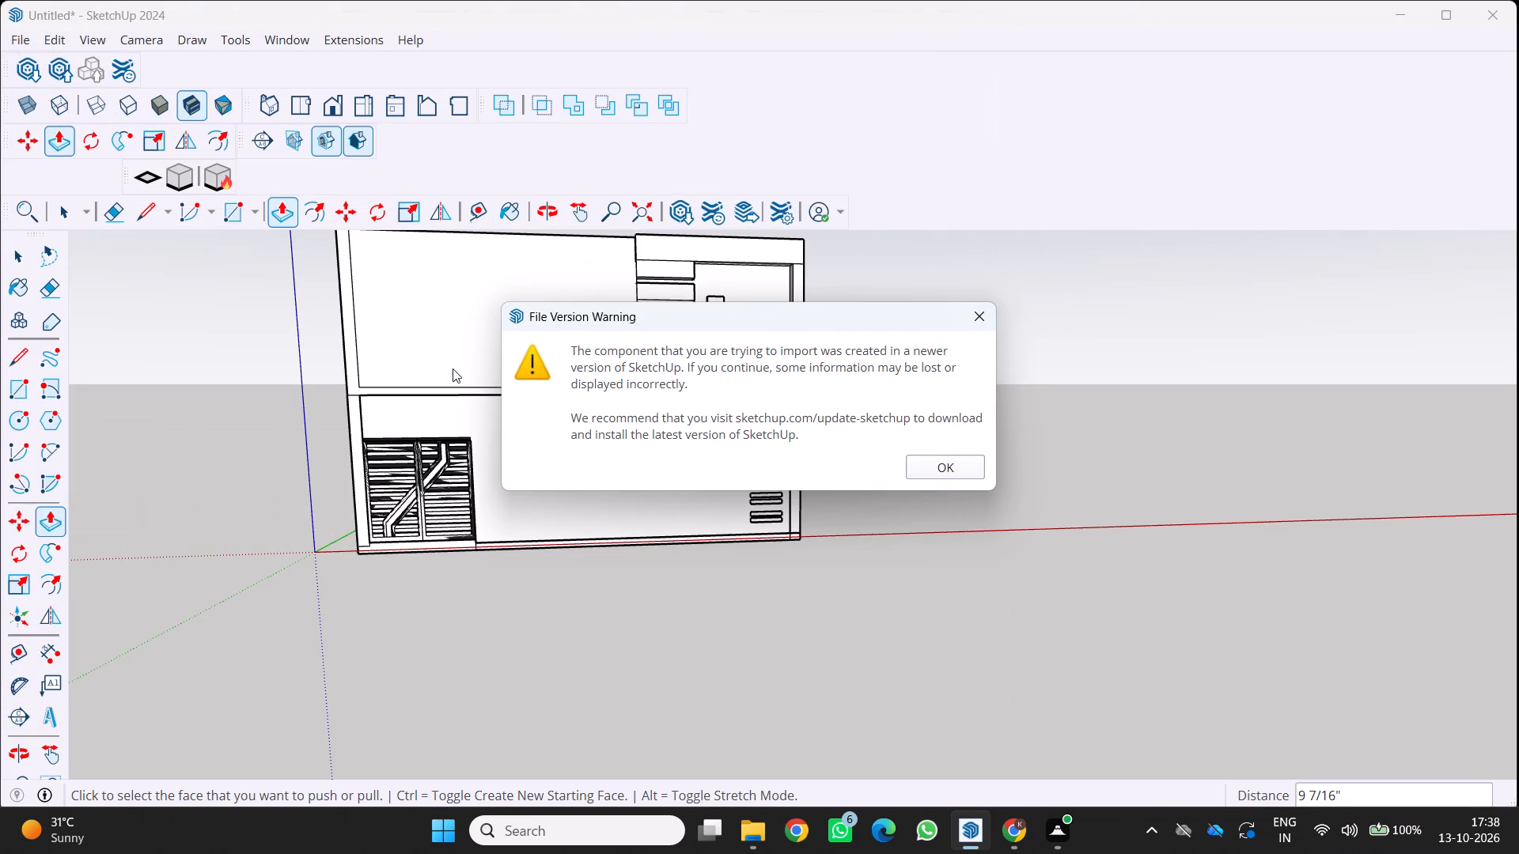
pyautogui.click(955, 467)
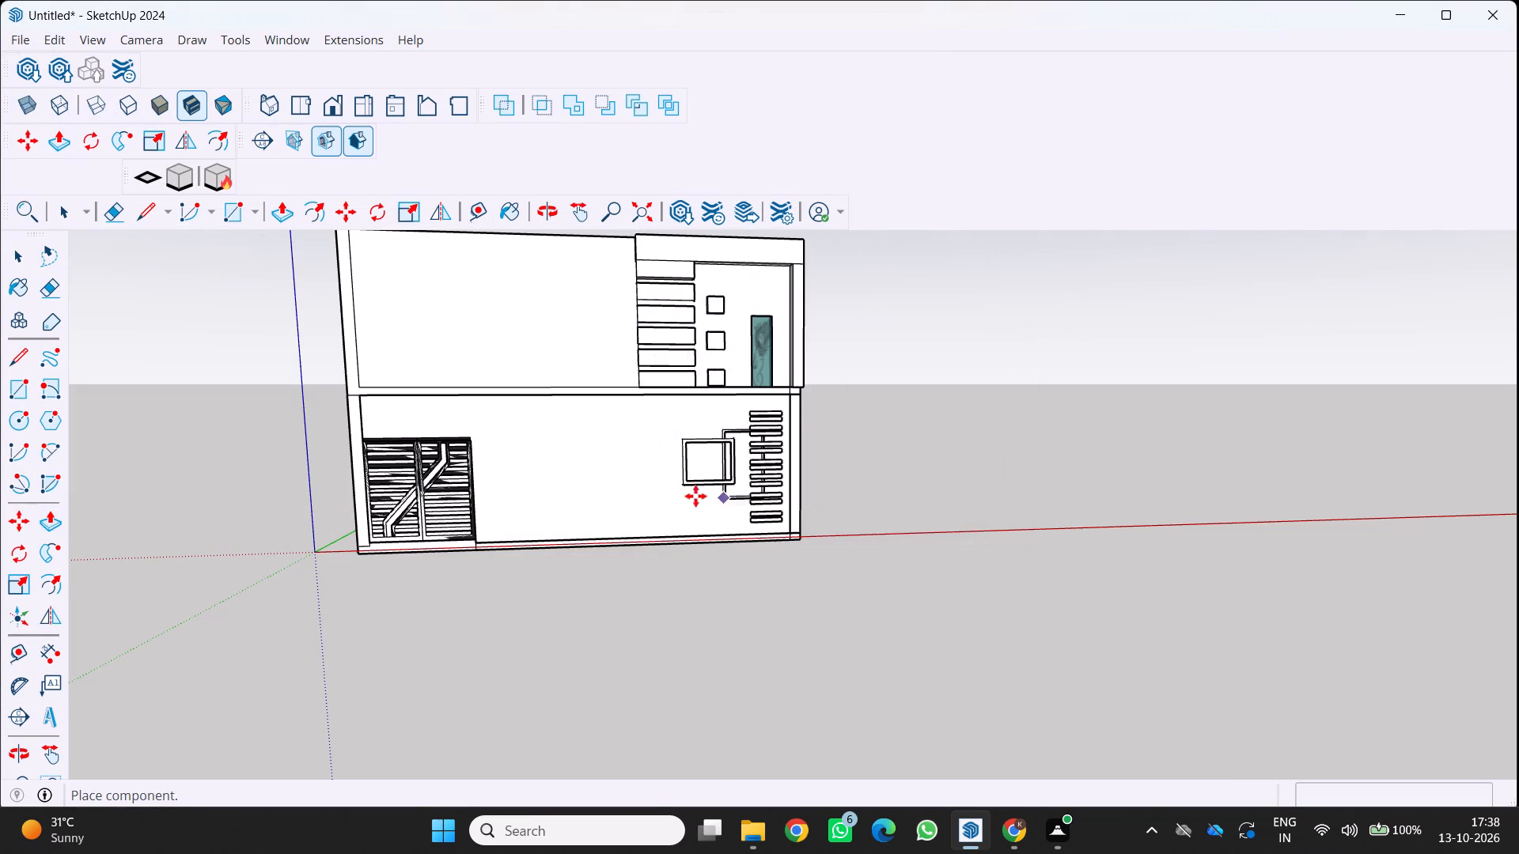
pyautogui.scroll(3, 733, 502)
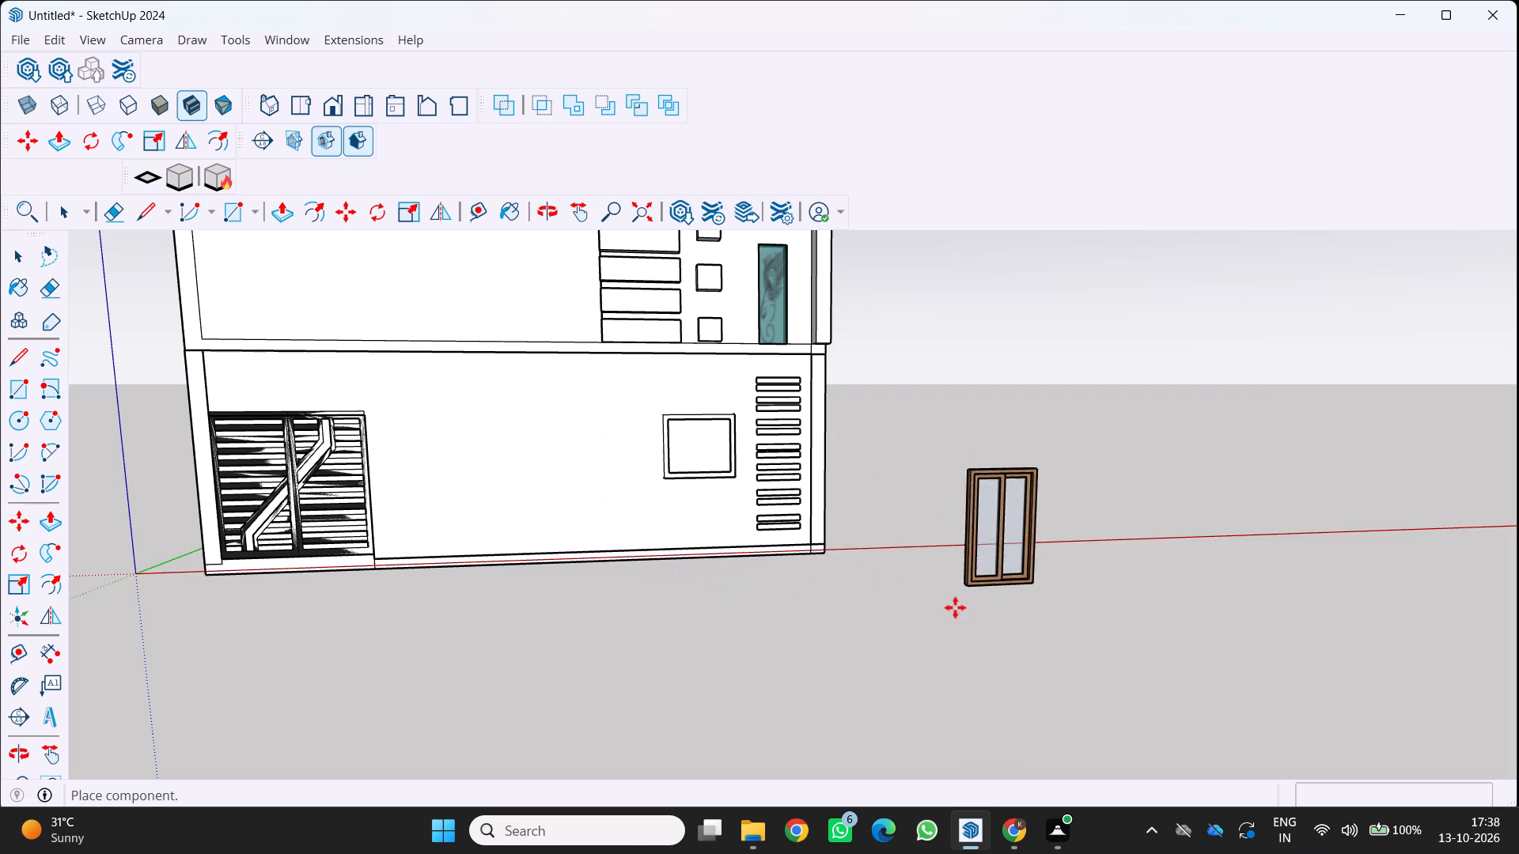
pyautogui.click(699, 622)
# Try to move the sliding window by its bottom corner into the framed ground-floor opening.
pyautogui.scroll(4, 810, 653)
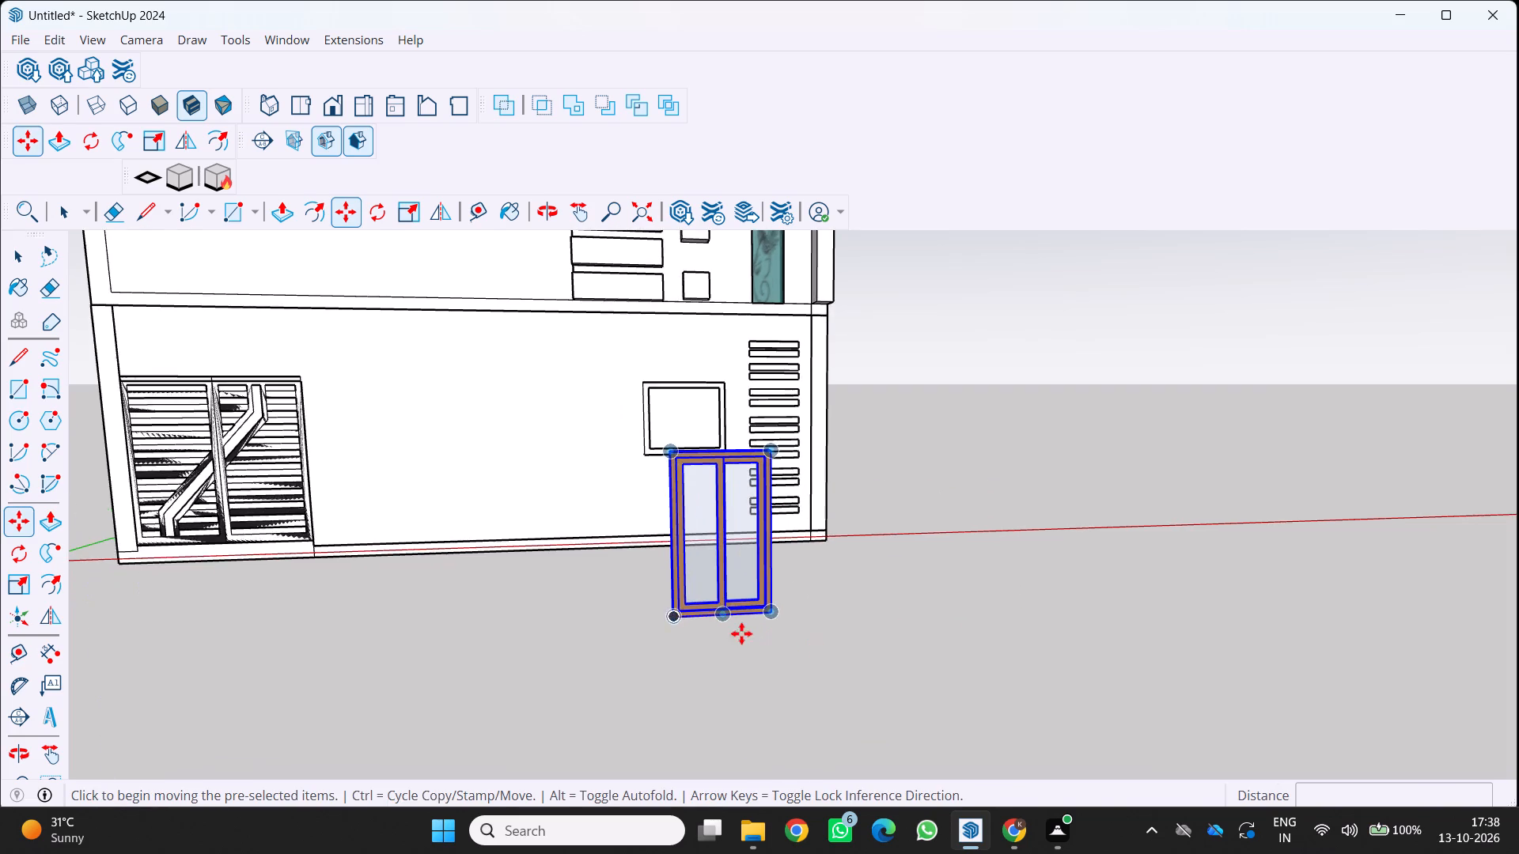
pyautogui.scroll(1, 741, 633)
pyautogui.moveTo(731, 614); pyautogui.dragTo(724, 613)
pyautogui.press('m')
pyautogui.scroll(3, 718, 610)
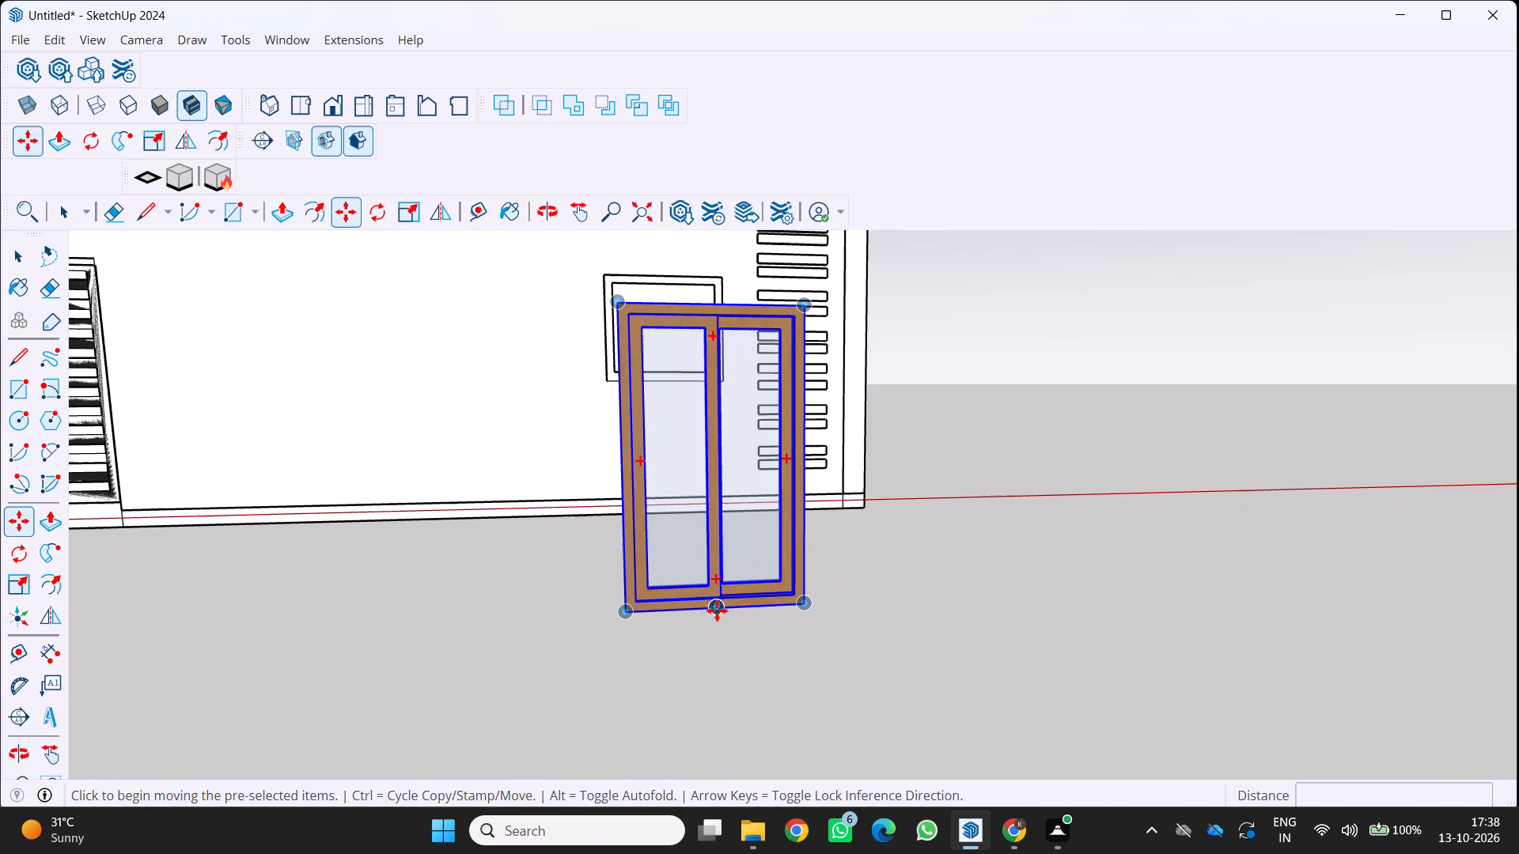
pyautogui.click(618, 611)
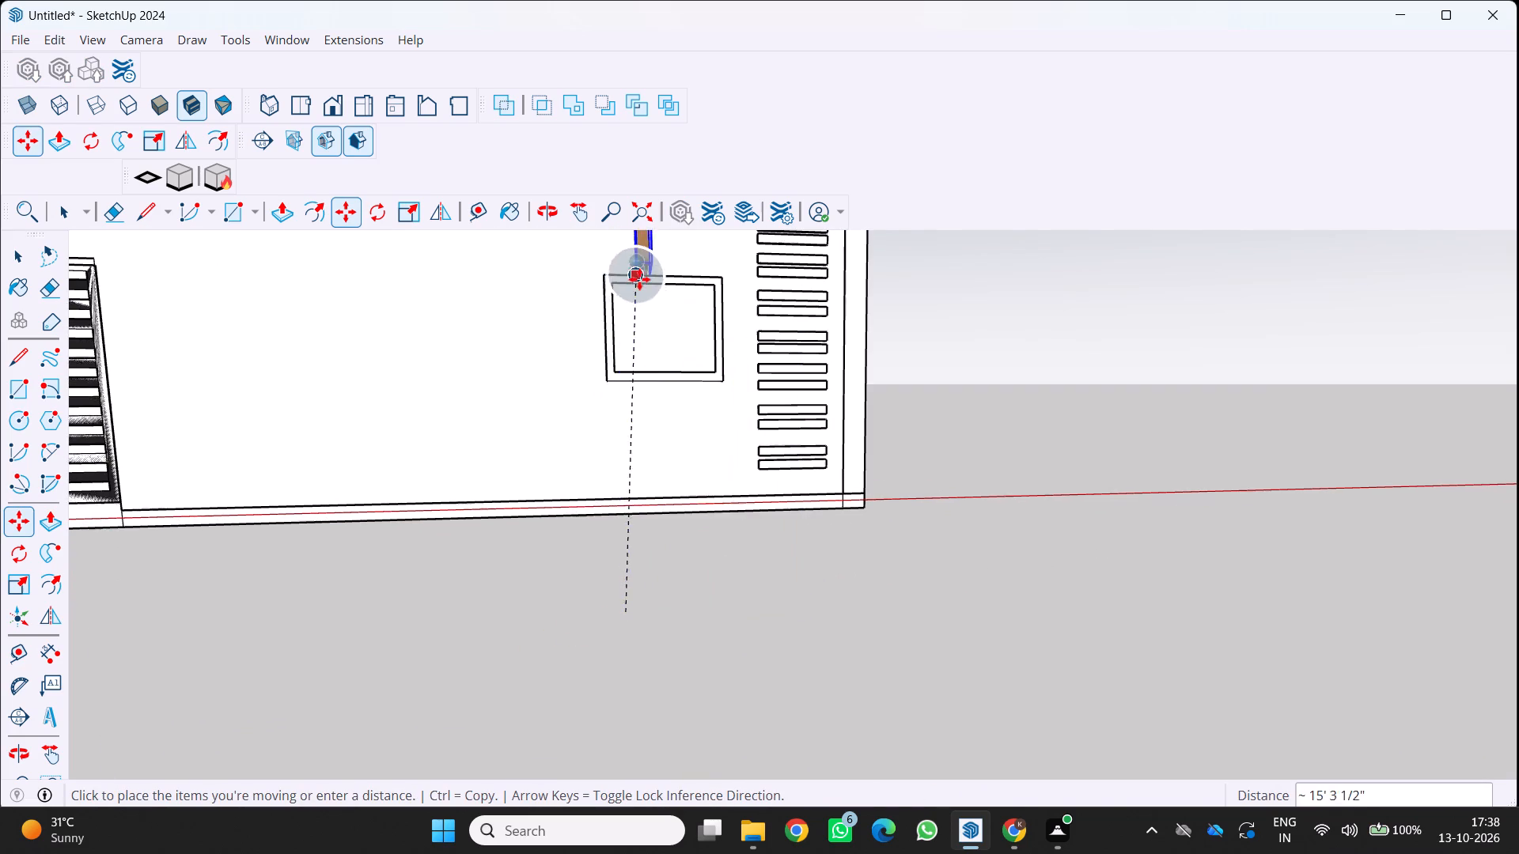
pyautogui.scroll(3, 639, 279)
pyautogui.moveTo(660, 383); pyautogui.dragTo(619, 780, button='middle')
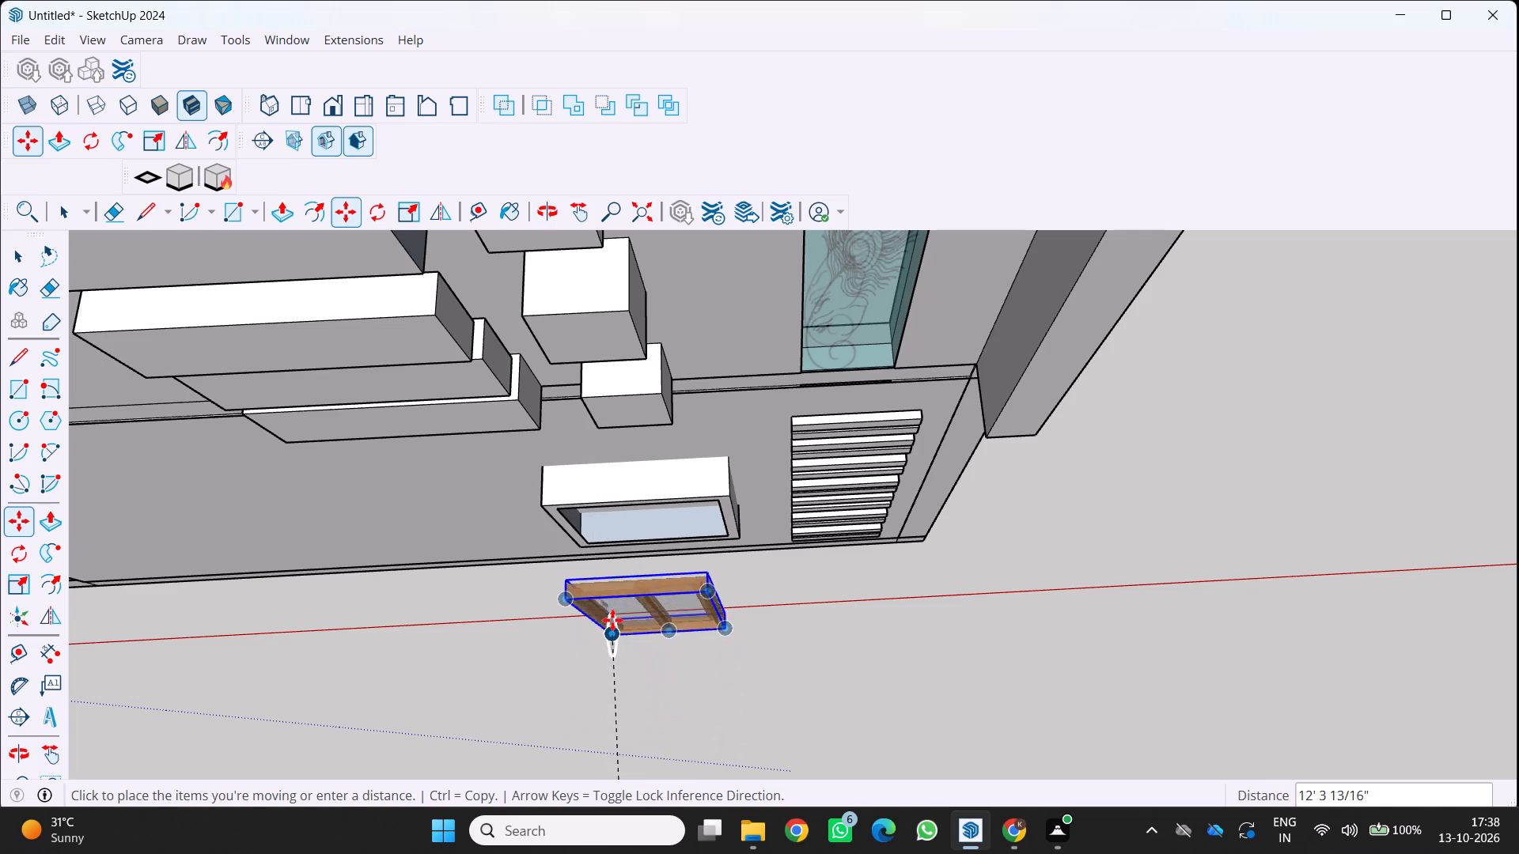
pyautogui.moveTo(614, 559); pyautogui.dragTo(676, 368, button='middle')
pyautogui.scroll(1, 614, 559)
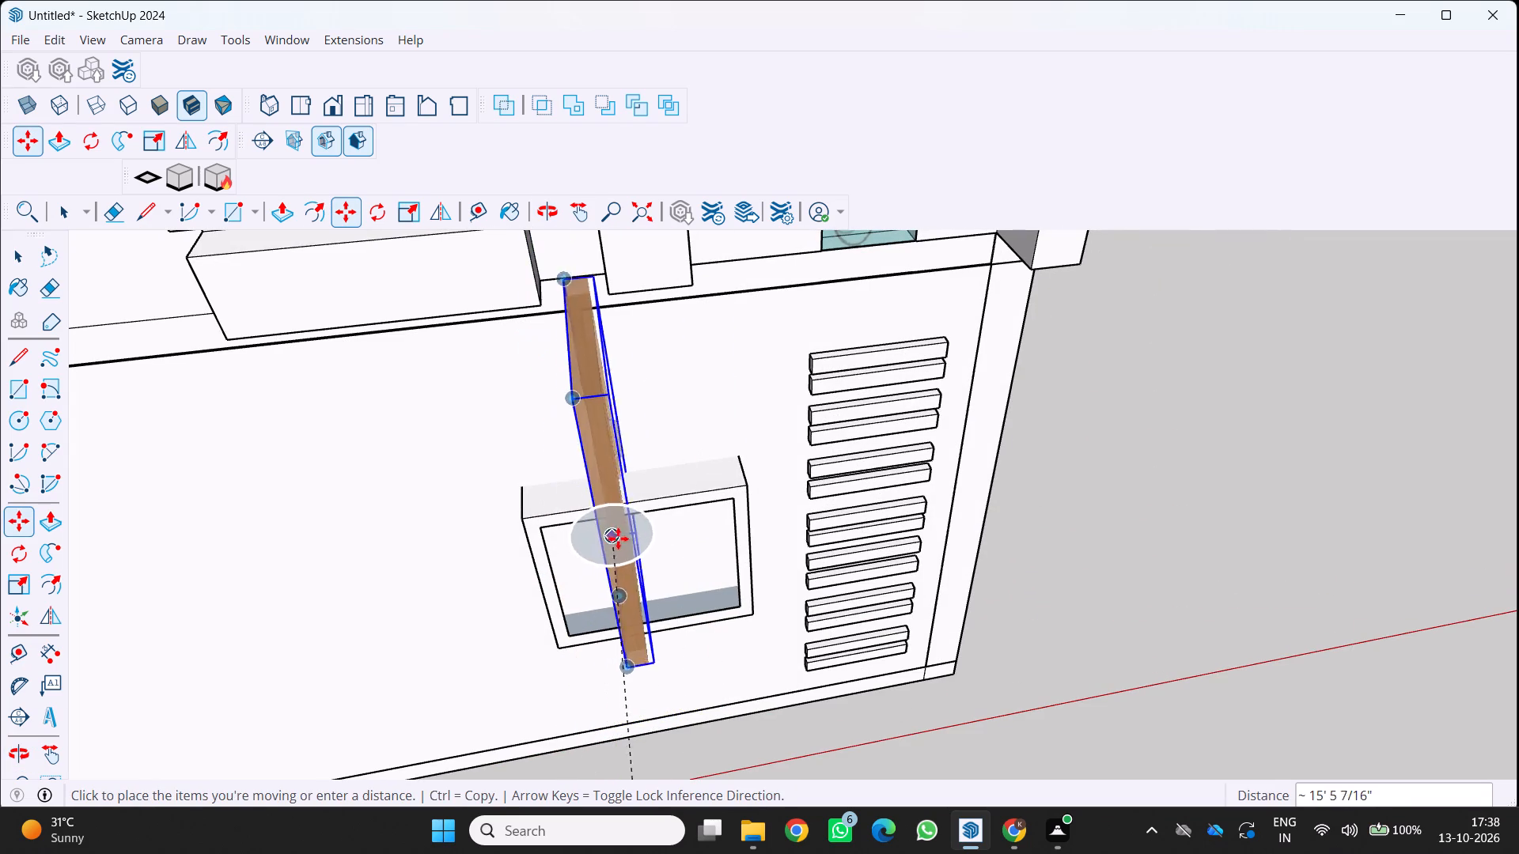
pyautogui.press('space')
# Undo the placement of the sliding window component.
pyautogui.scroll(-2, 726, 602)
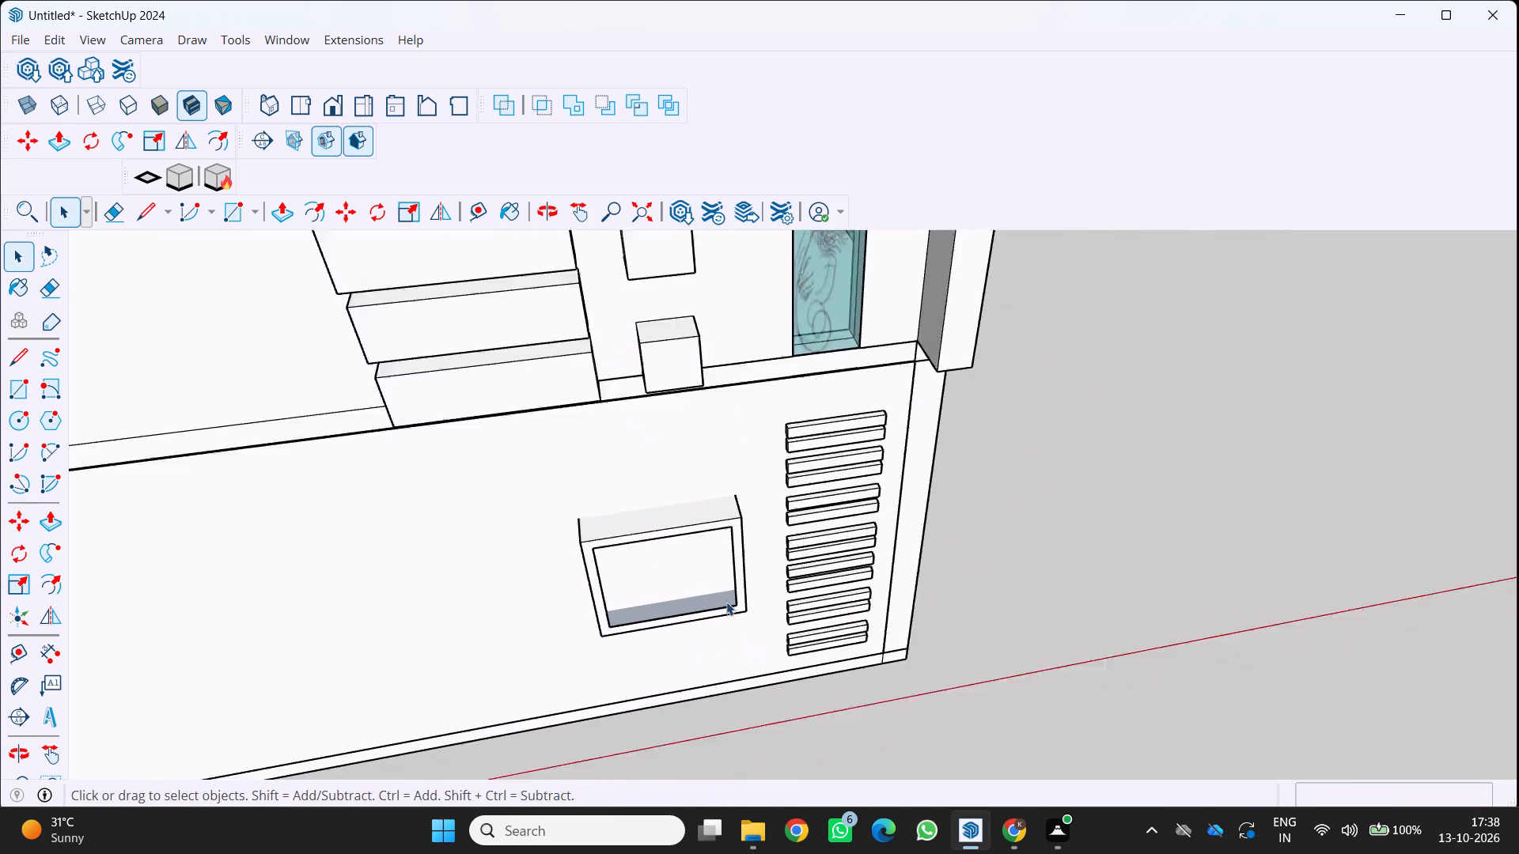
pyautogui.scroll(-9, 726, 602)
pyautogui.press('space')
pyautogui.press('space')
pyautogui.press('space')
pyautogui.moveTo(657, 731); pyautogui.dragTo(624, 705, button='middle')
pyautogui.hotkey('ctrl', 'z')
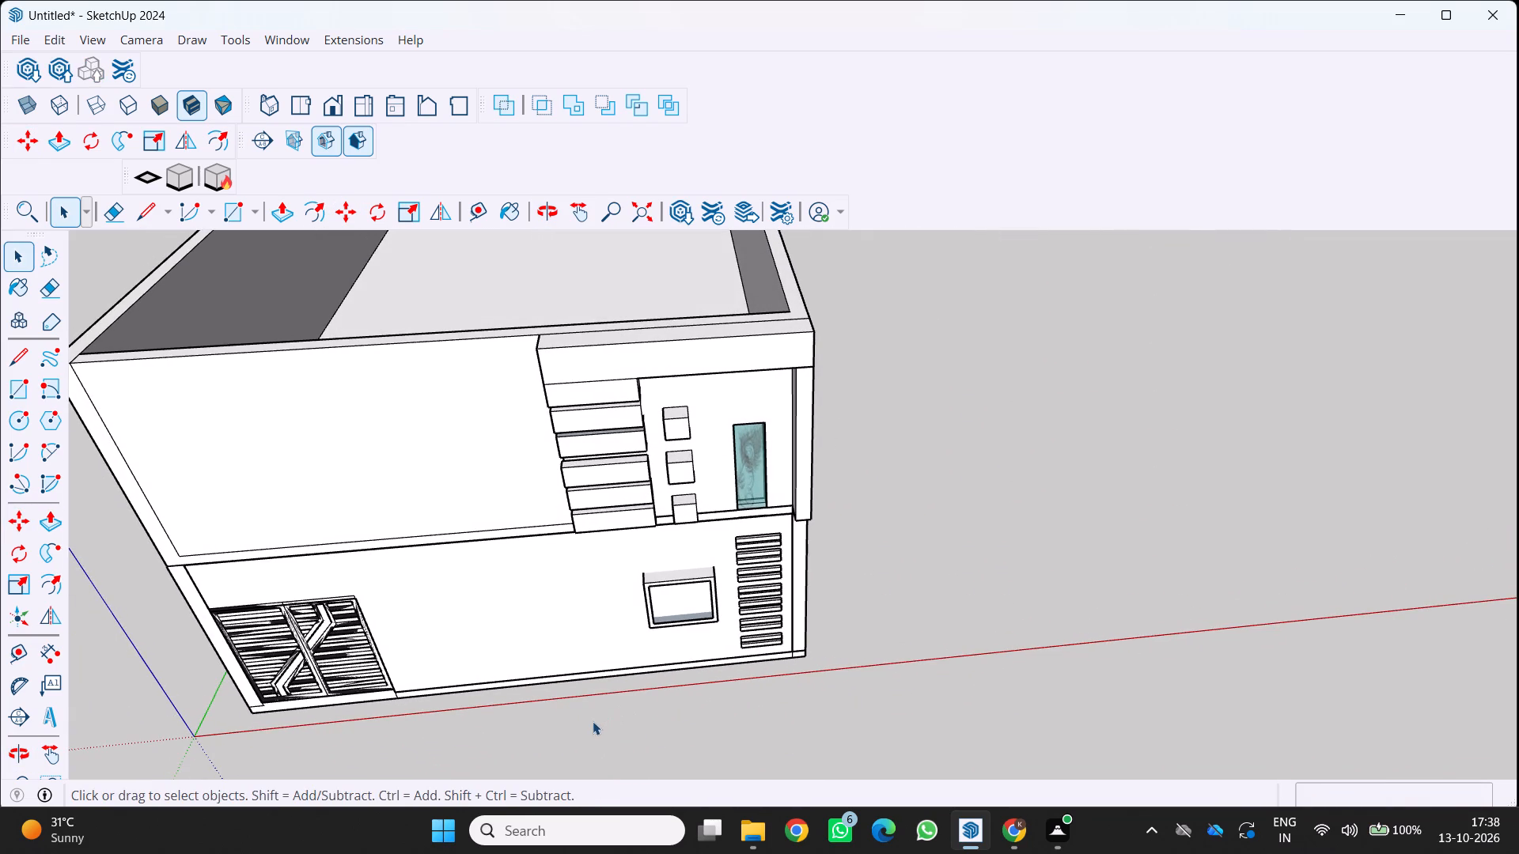
# Load the 86 KB brown wooden two-pane "window" model from 3D Warehouse and place it beside the house.
pyautogui.scroll(-5, 604, 713)
pyautogui.moveTo(623, 678); pyautogui.dragTo(669, 376, button='middle')
pyautogui.scroll(7, 669, 376)
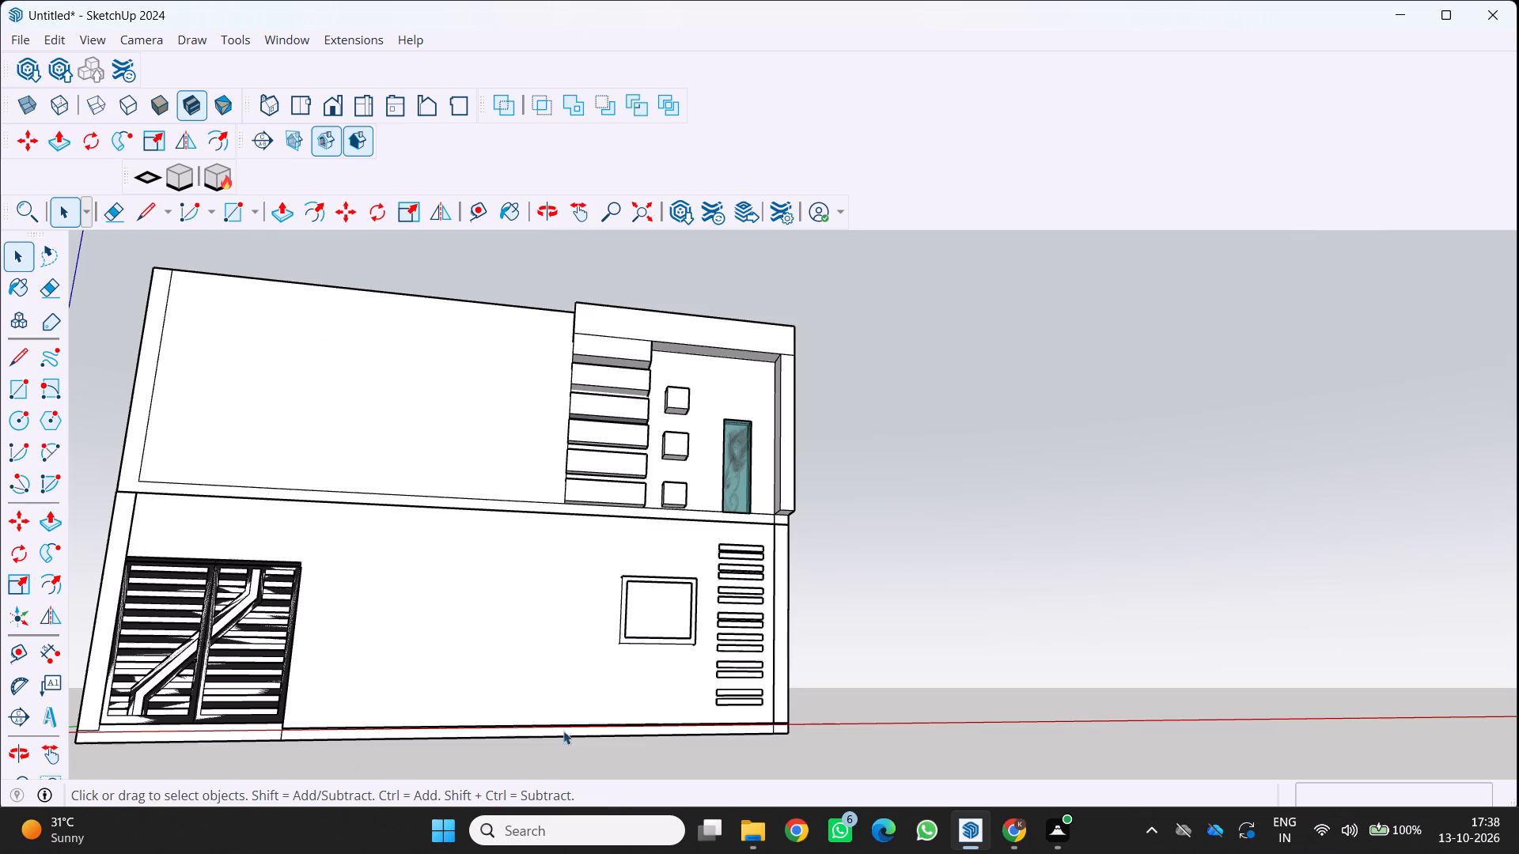
pyautogui.scroll(3, 650, 681)
pyautogui.moveTo(646, 655); pyautogui.dragTo(624, 667, button='middle')
pyautogui.scroll(-1, 624, 667)
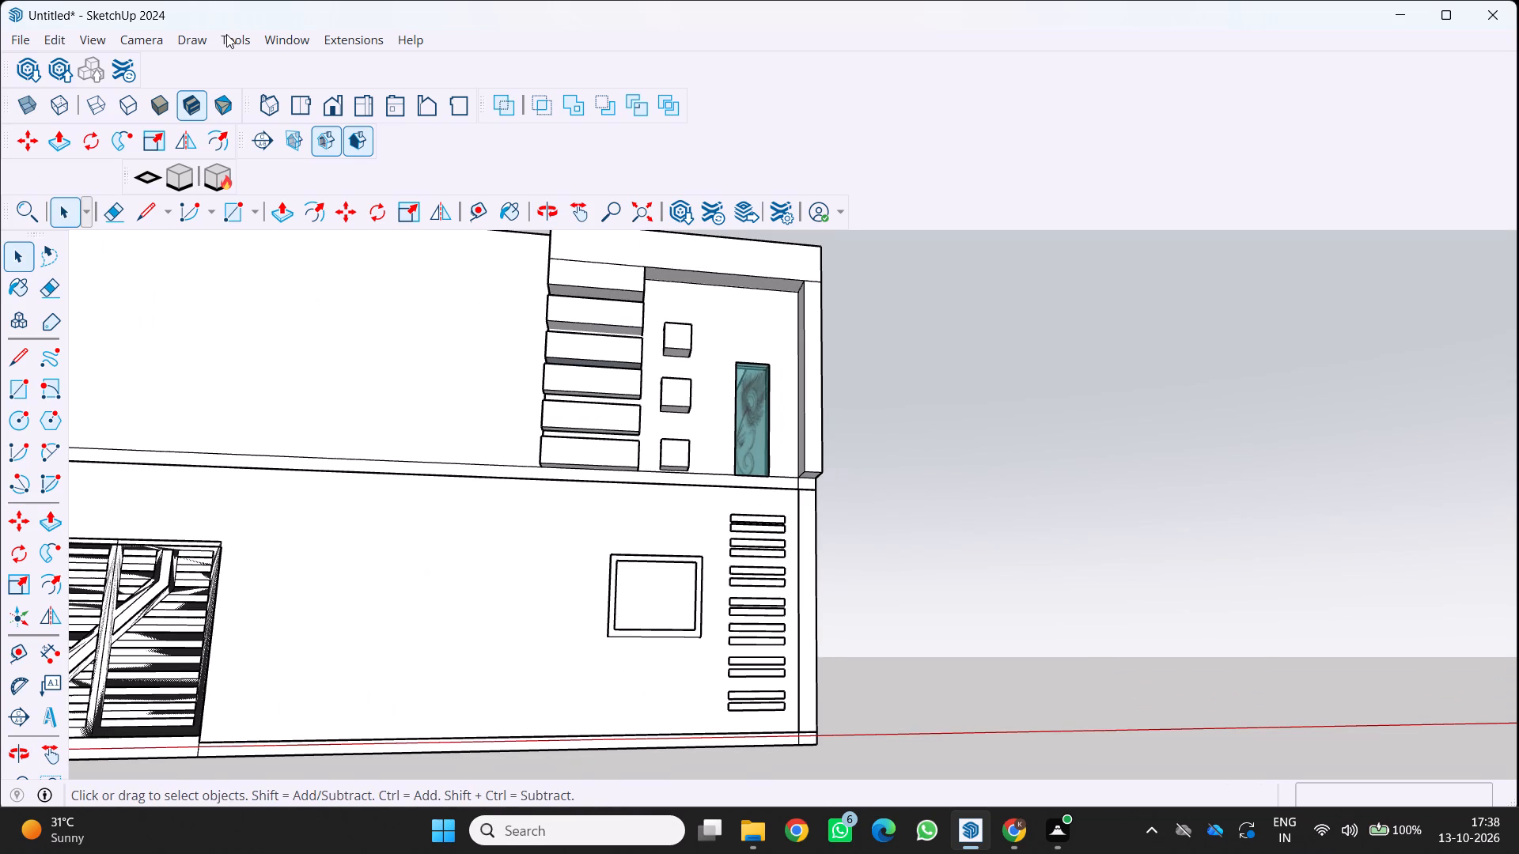
pyautogui.click(281, 31)
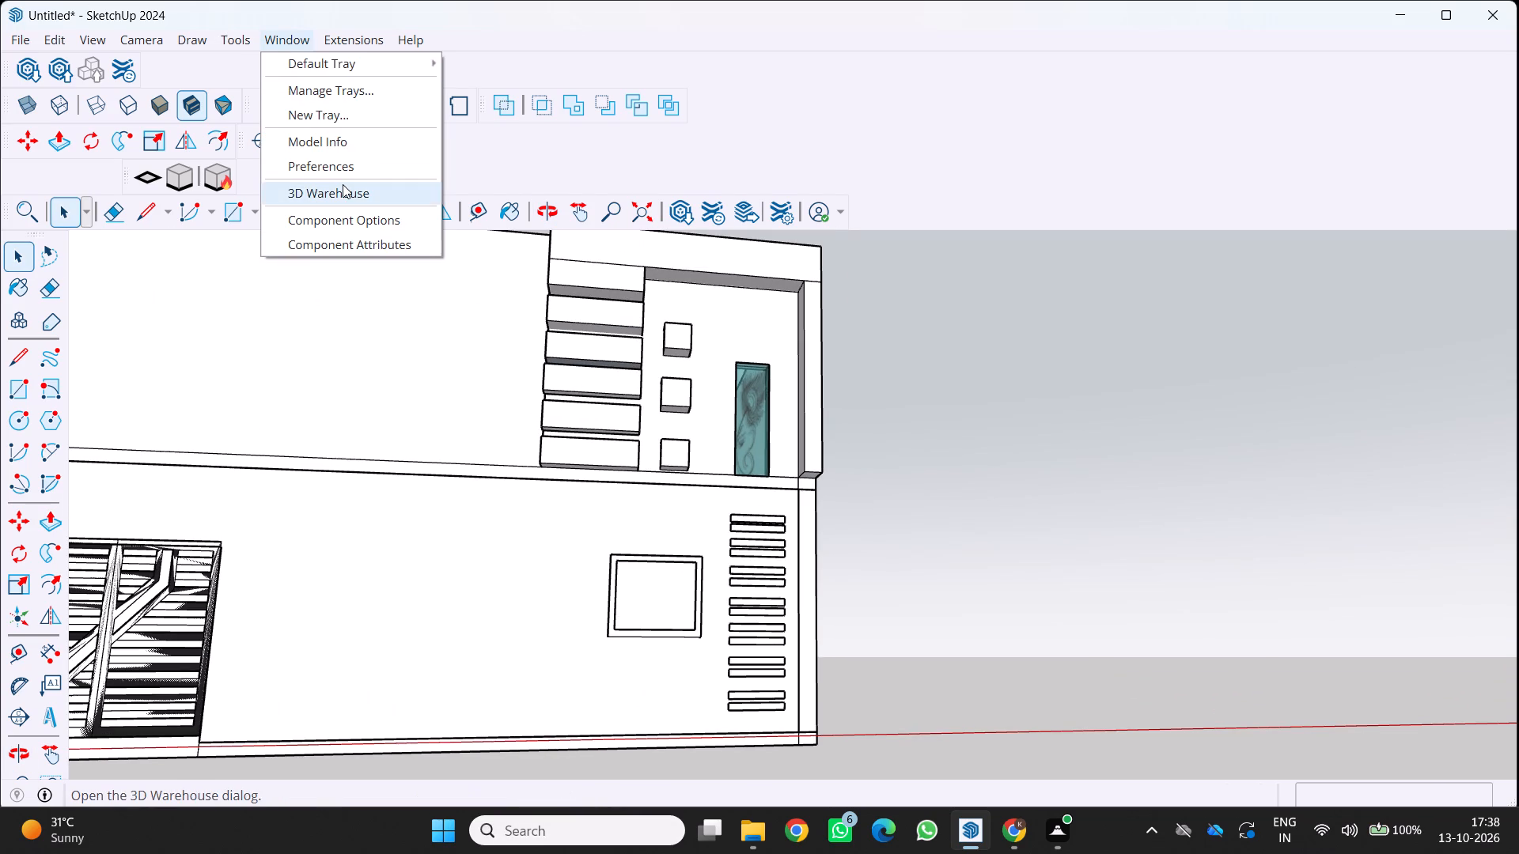
pyautogui.click(343, 184)
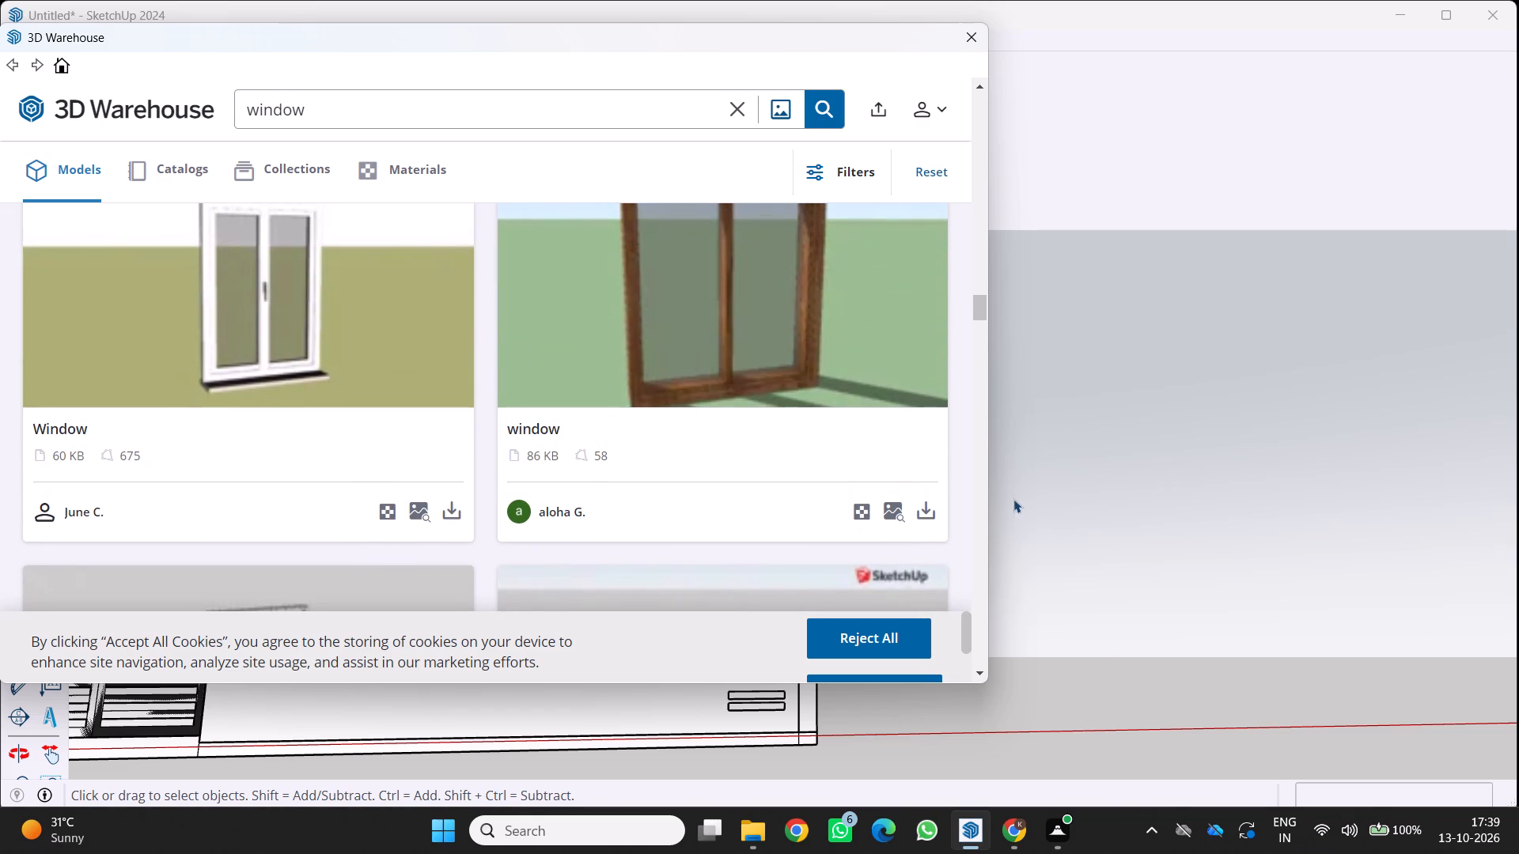
pyautogui.click(925, 514)
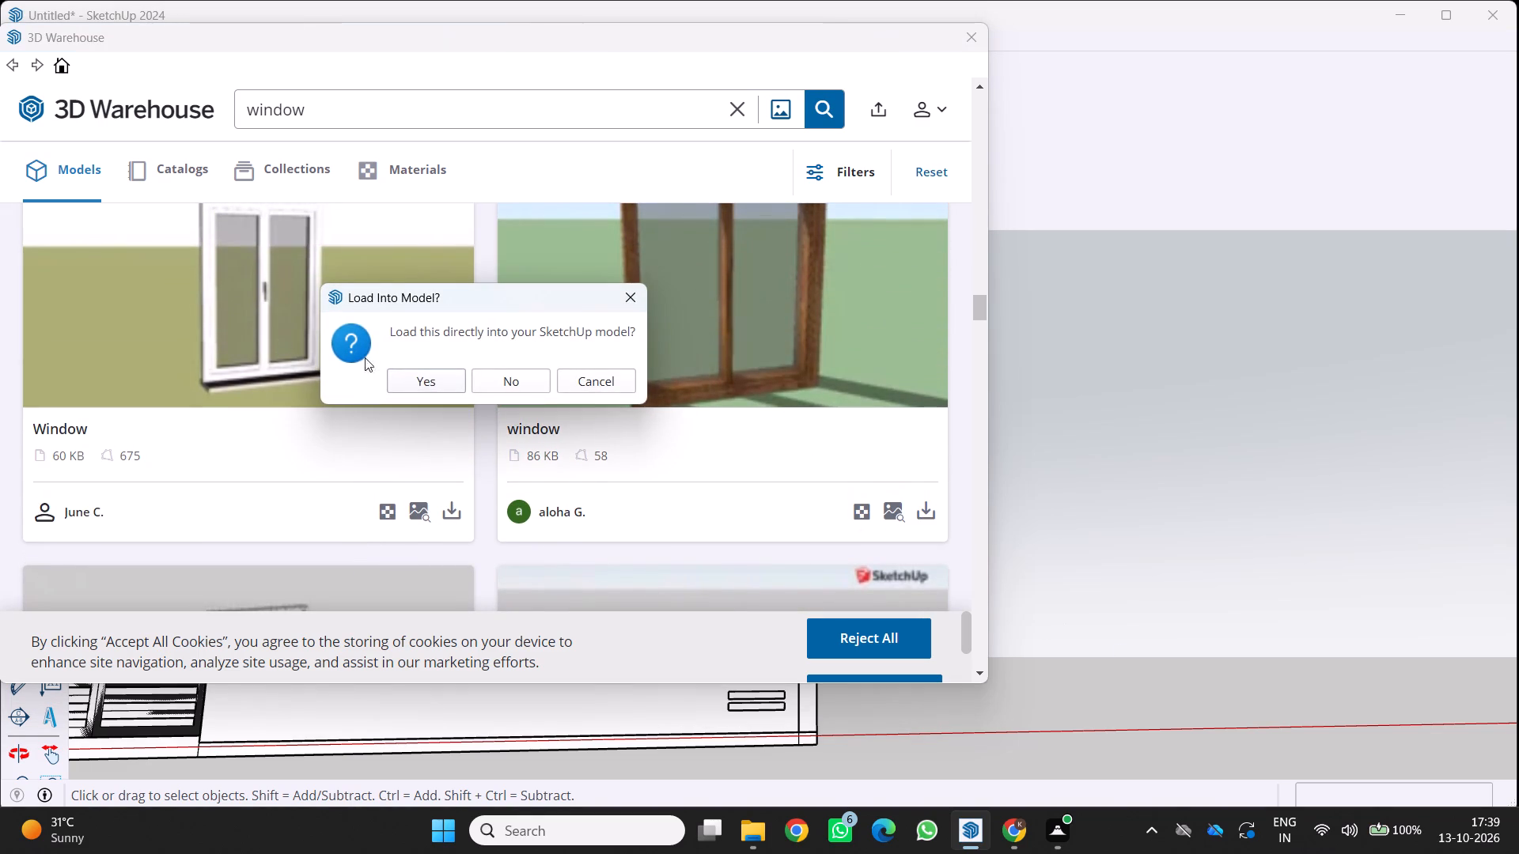
pyautogui.click(426, 382)
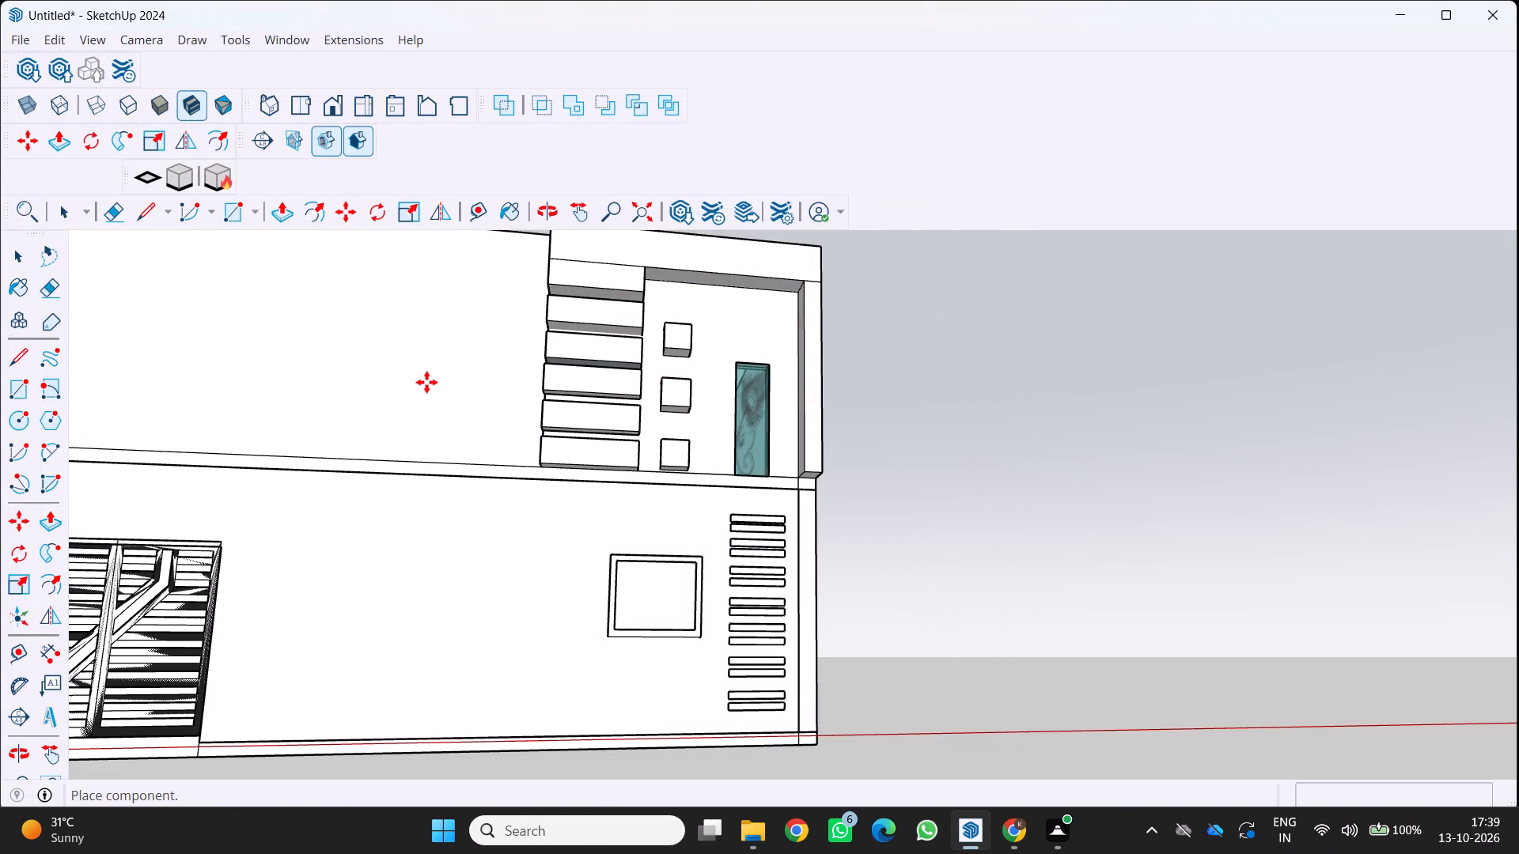
pyautogui.scroll(2, 616, 621)
pyautogui.scroll(2, 693, 703)
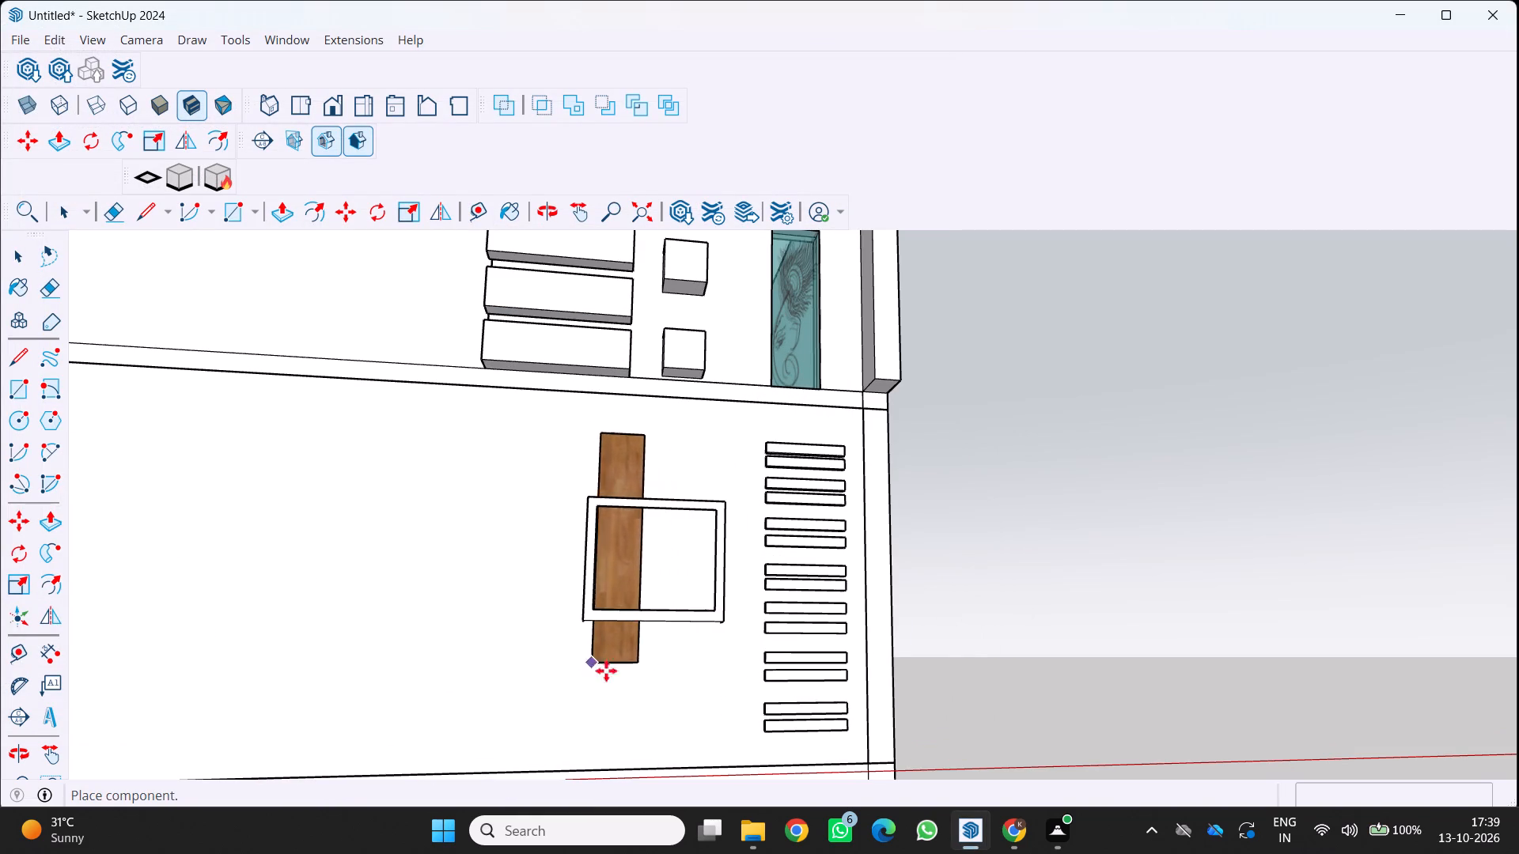
pyautogui.click(1047, 717)
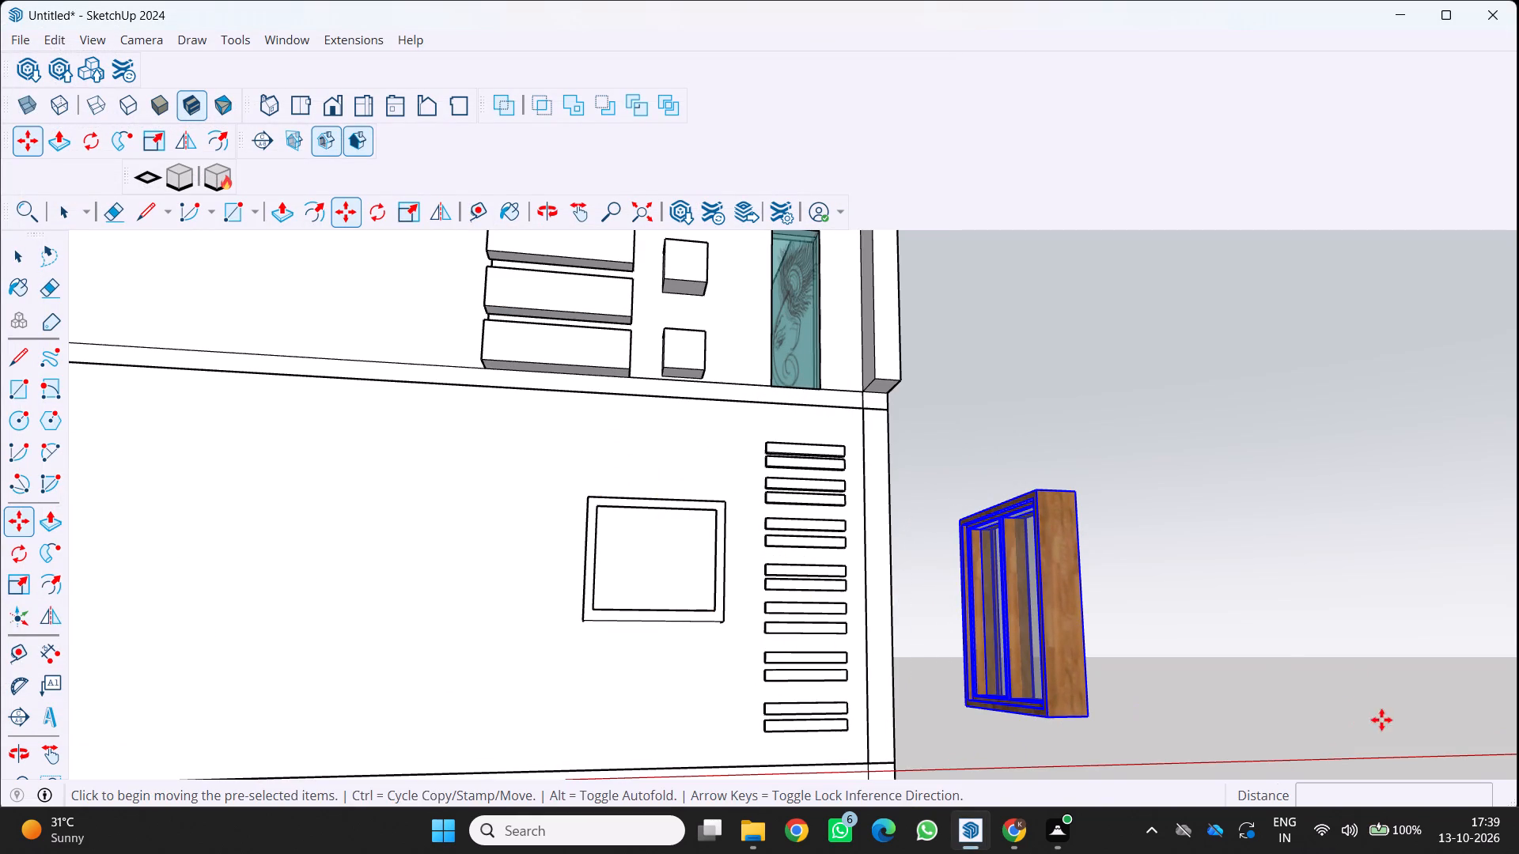
pyautogui.press('space')
# Rotate the wooden window 90° about its bottom corner so it lies parallel to the house front.
pyautogui.moveTo(1225, 652); pyautogui.dragTo(1304, 730, button='middle')
pyautogui.scroll(-3, 1306, 731)
pyautogui.moveTo(1166, 634); pyautogui.dragTo(915, 539, button='middle')
pyautogui.scroll(1, 1135, 639)
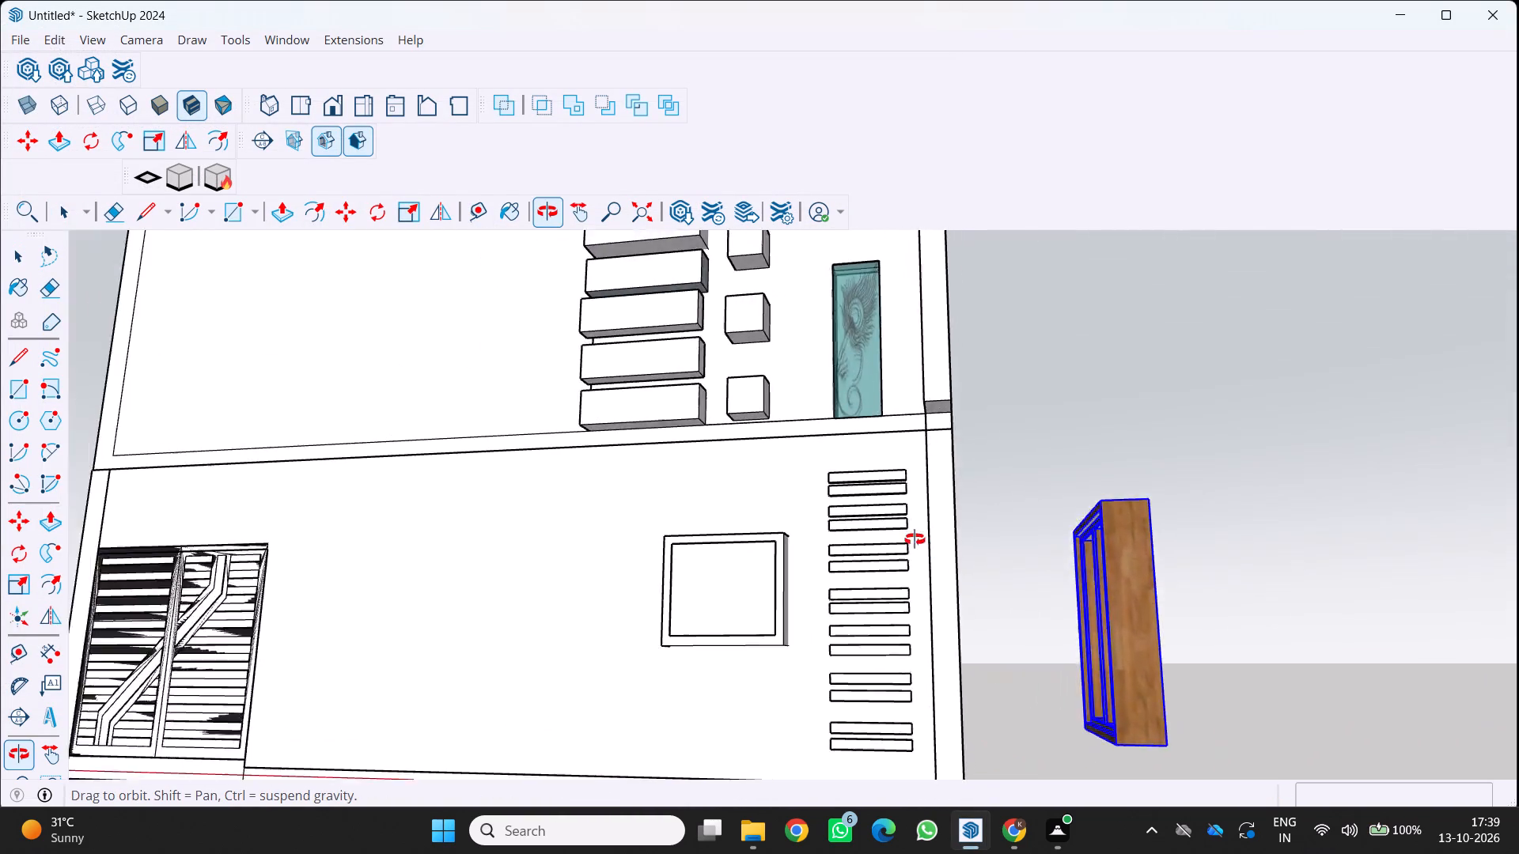
pyautogui.moveTo(915, 539); pyautogui.dragTo(831, 542, button='middle')
pyautogui.scroll(-3, 873, 537)
pyautogui.moveTo(886, 557); pyautogui.dragTo(529, 622, button='middle')
pyautogui.scroll(2, 741, 727)
pyautogui.scroll(-1, 742, 748)
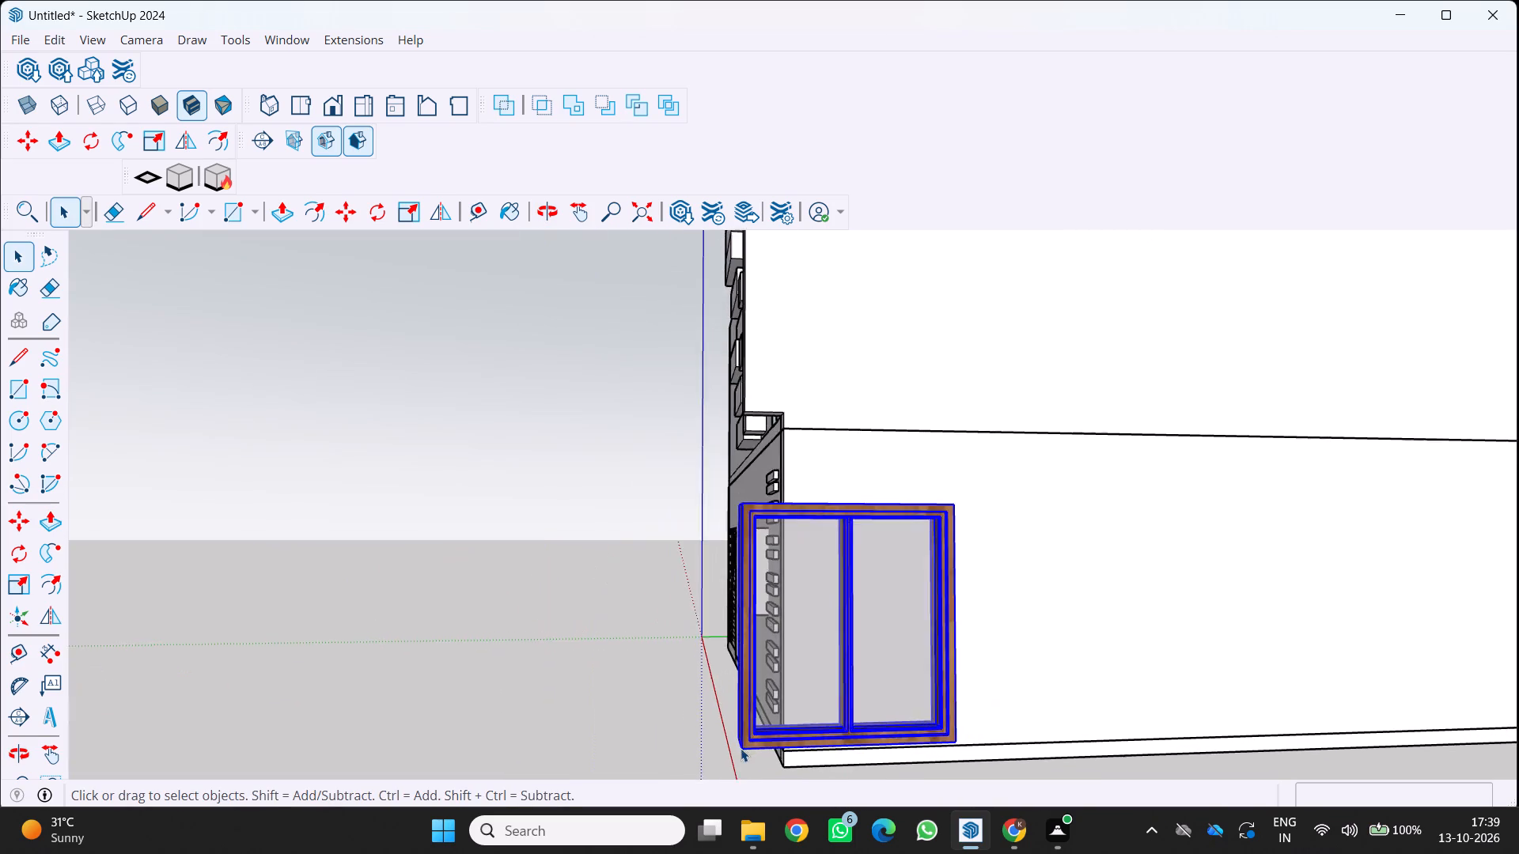
pyautogui.scroll(-8, 741, 748)
pyautogui.moveTo(678, 610); pyautogui.dragTo(646, 713, button='middle')
pyautogui.scroll(-1, 638, 716)
pyautogui.scroll(4, 683, 750)
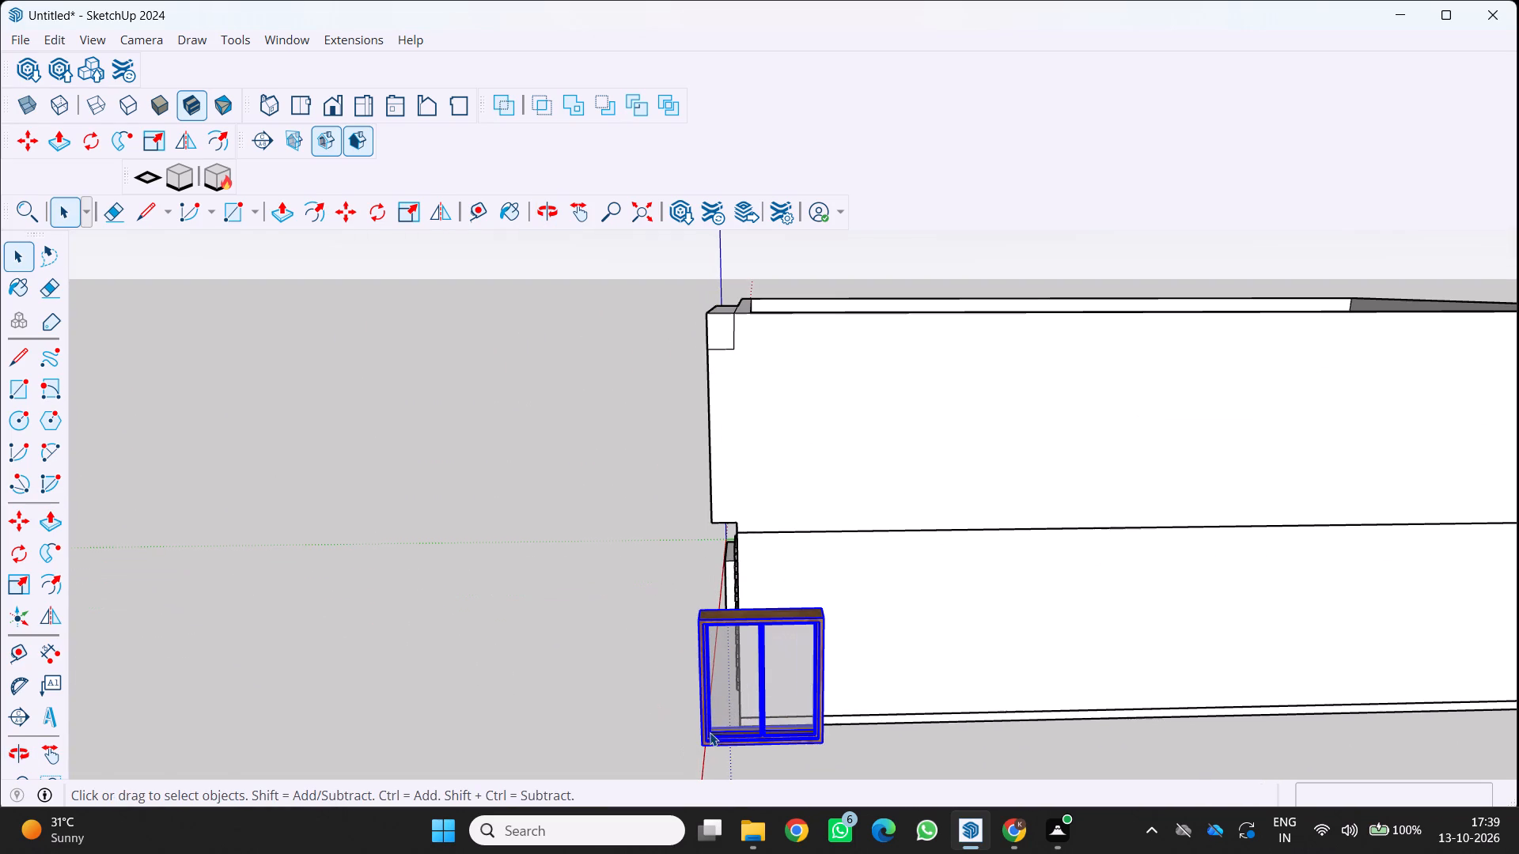
pyautogui.scroll(1, 710, 732)
pyautogui.press('q')
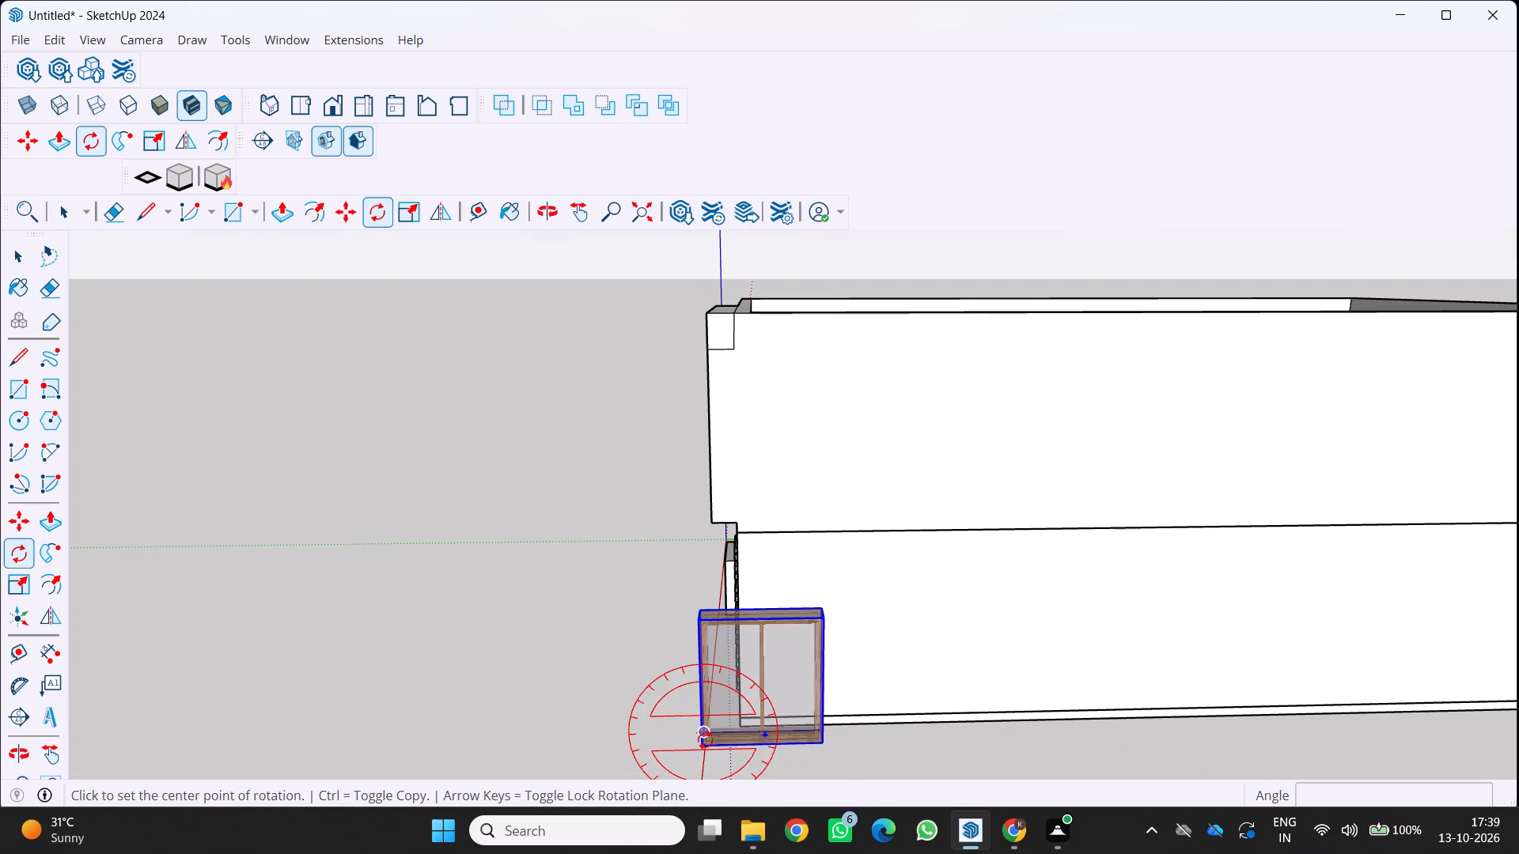
pyautogui.scroll(15, 688, 750)
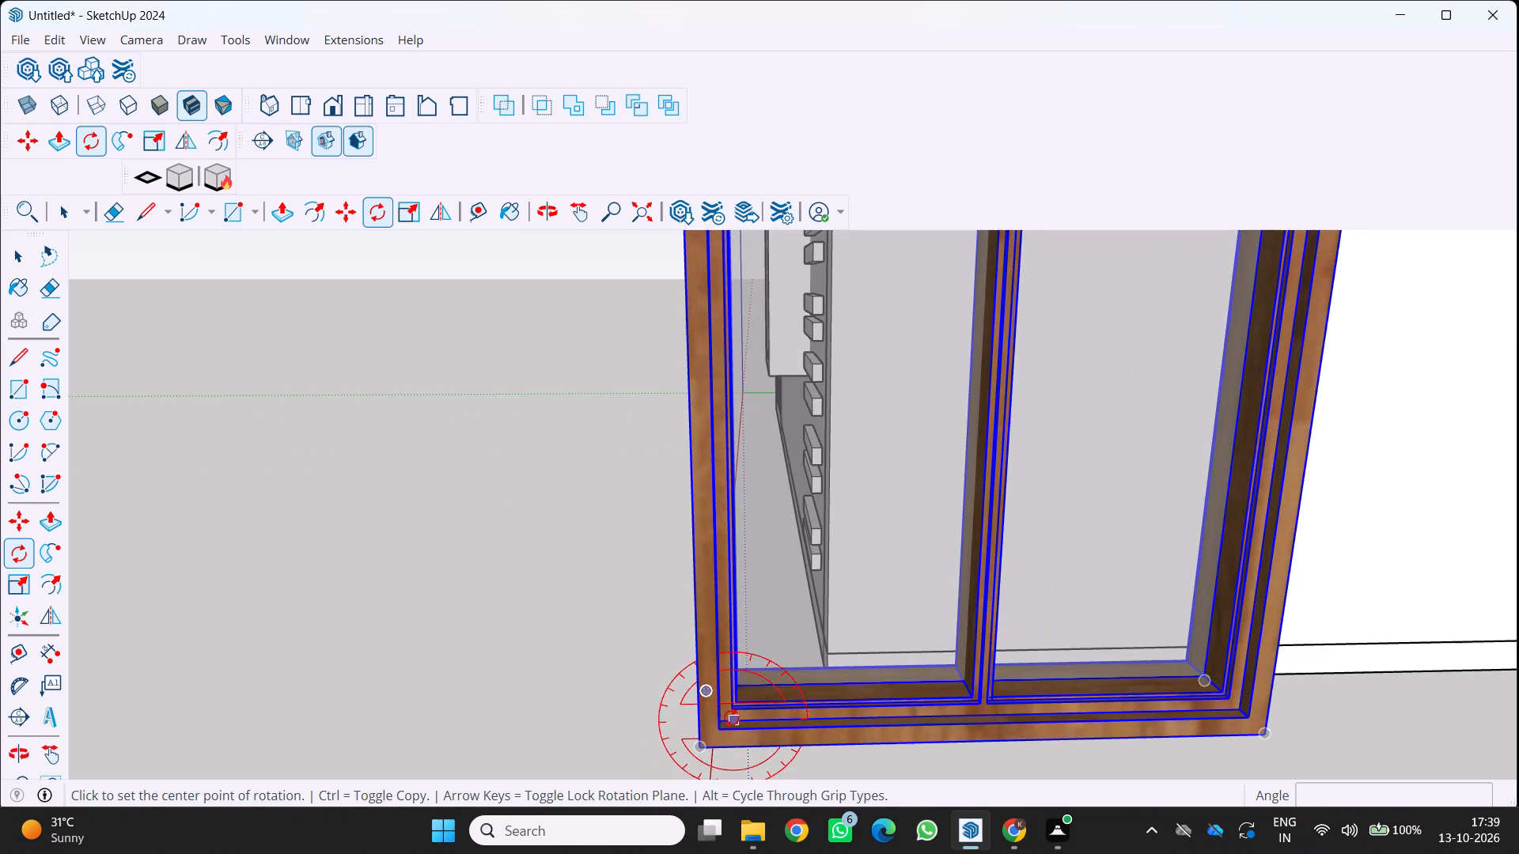
pyautogui.click(701, 746)
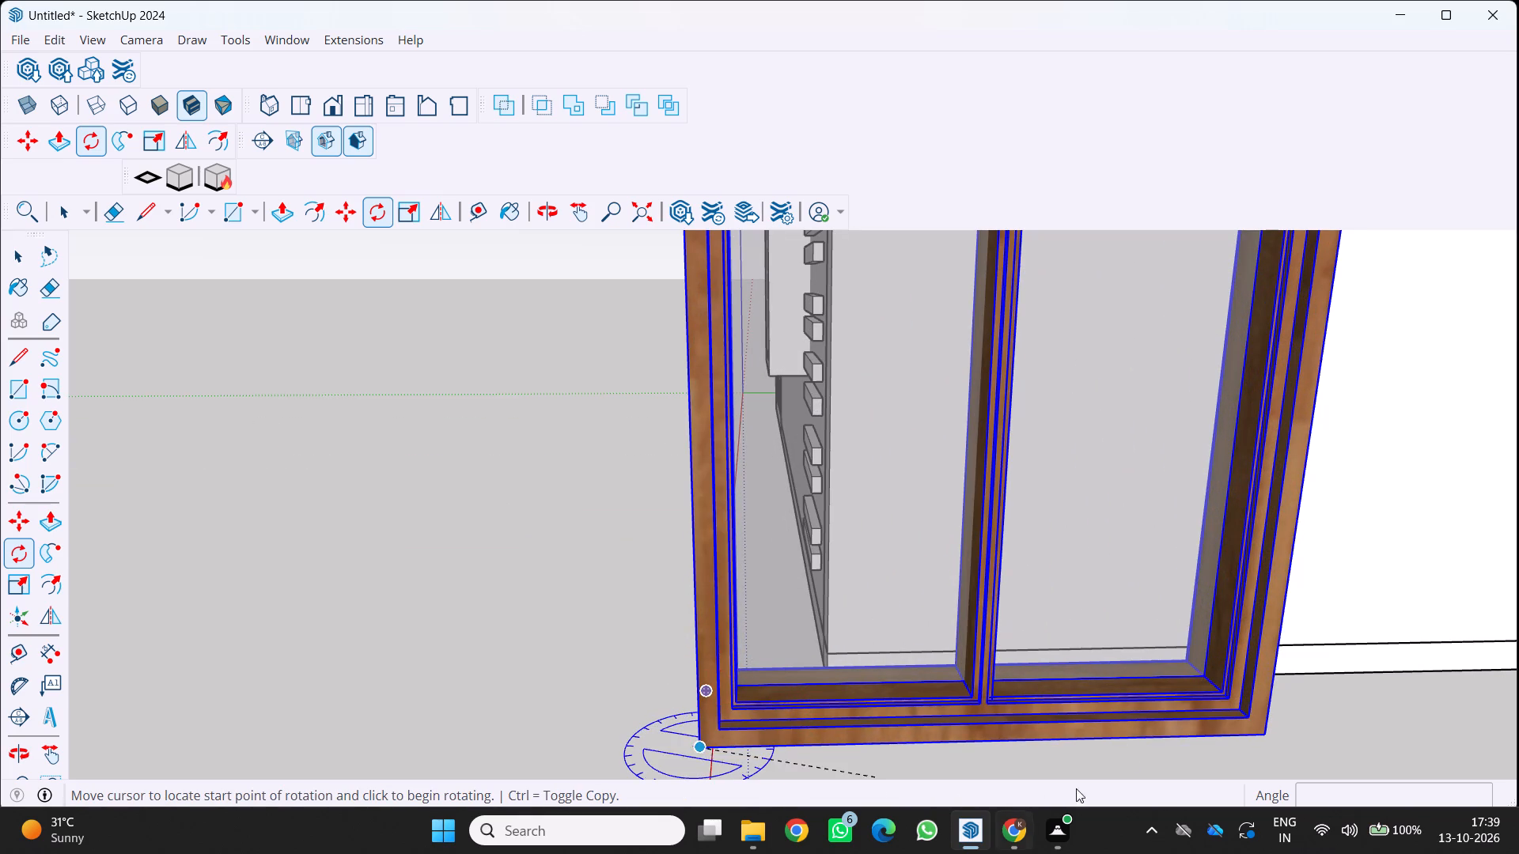
pyautogui.click(1267, 738)
pyautogui.scroll(-3, 885, 762)
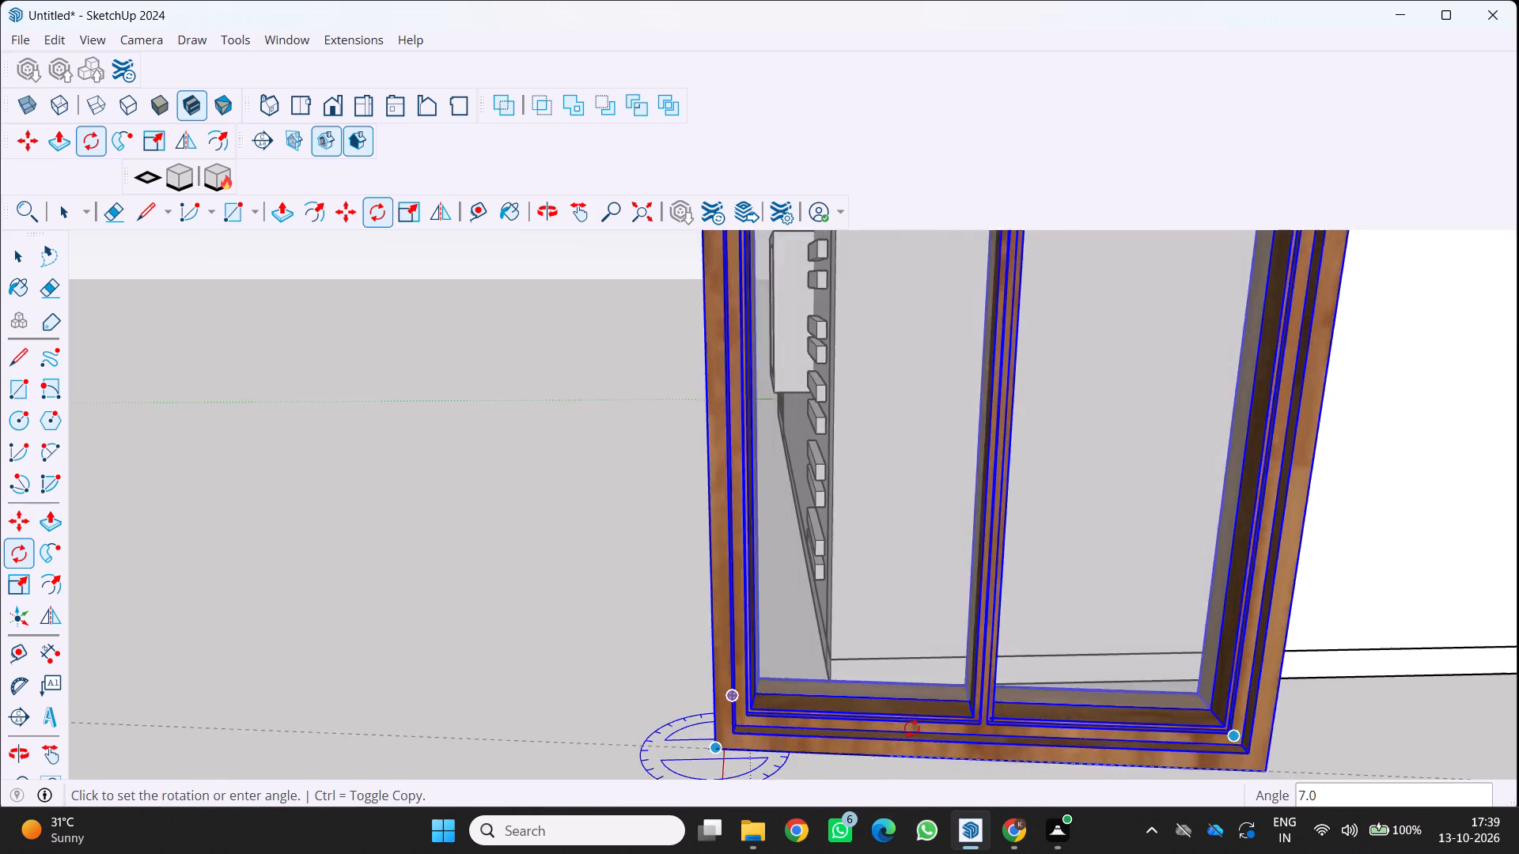
pyautogui.scroll(-9, 911, 728)
pyautogui.scroll(-4, 1115, 363)
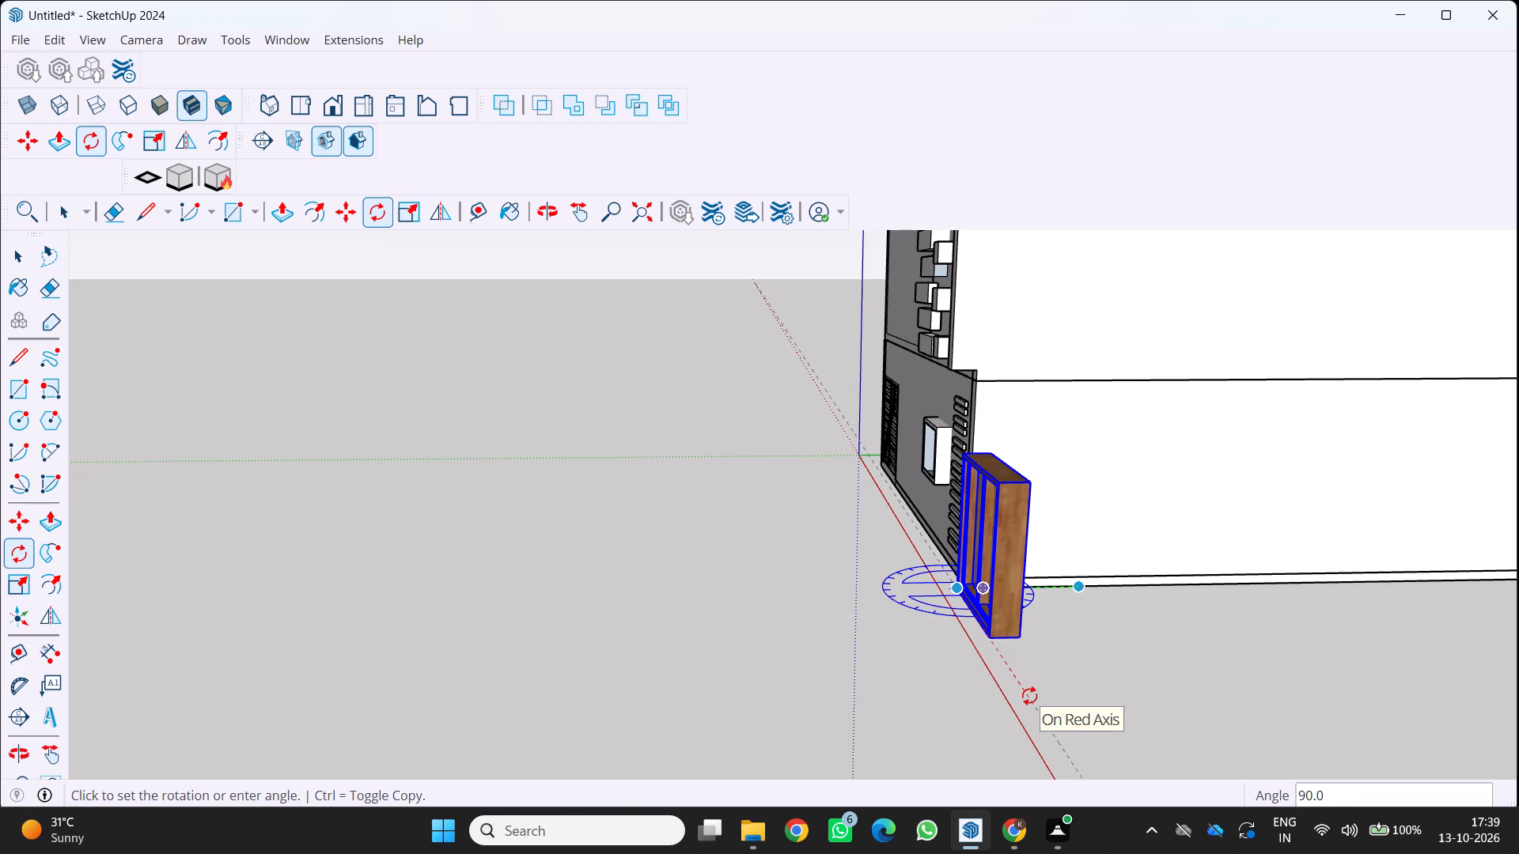
pyautogui.click(1029, 696)
pyautogui.press('space')
pyautogui.press('space')
# Move the wooden two-pane window by its bottom corner to the matching inner bottom corner of the framed ground-floor opening.
pyautogui.moveTo(779, 669); pyautogui.dragTo(1239, 713, button='middle')
pyautogui.scroll(2, 995, 402)
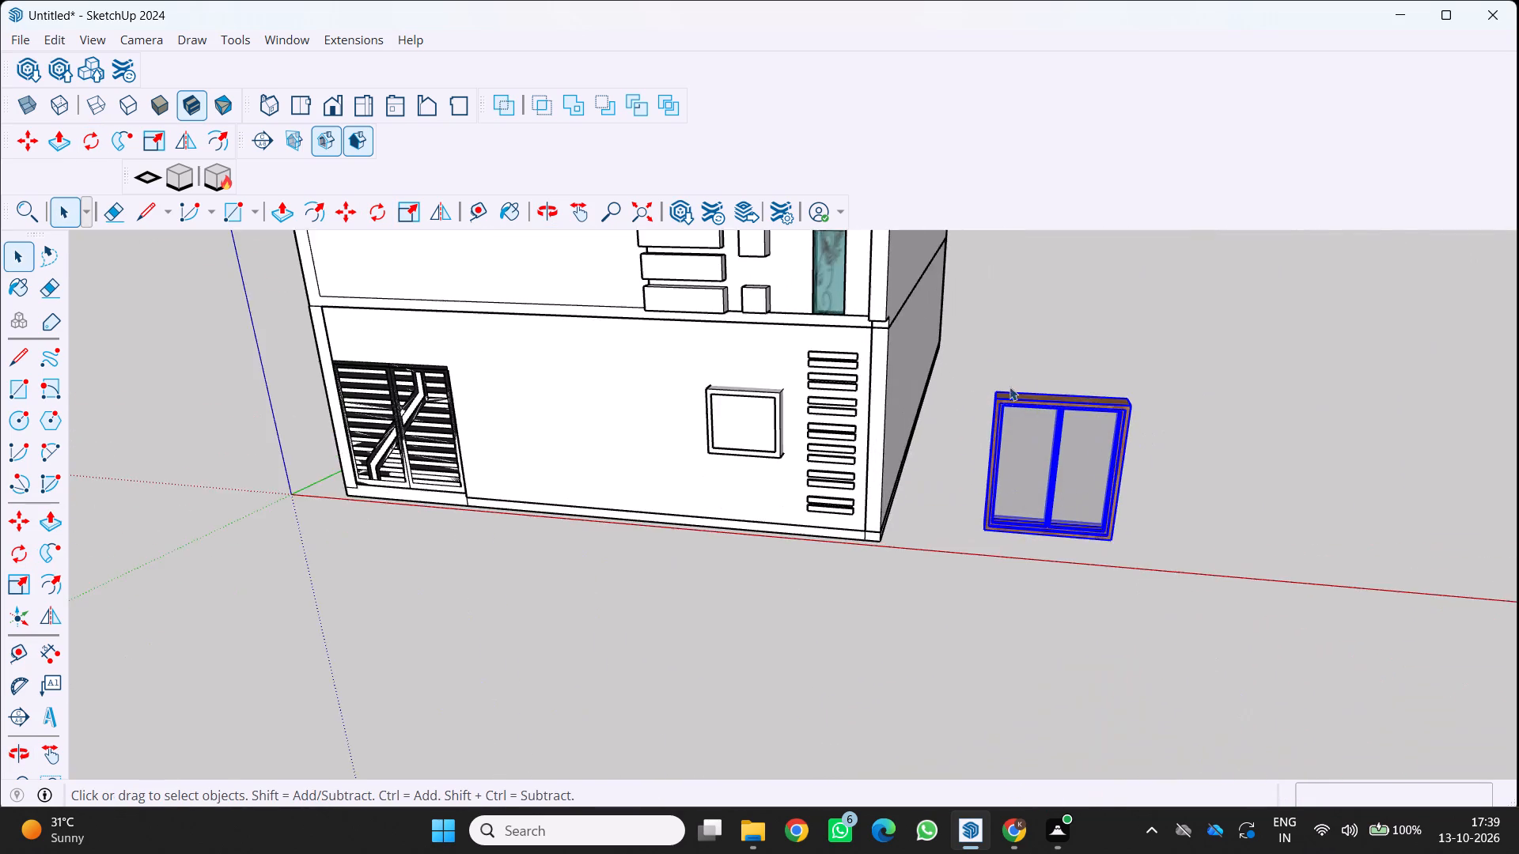
pyautogui.scroll(4, 1010, 387)
pyautogui.press('m')
pyautogui.scroll(3, 1178, 693)
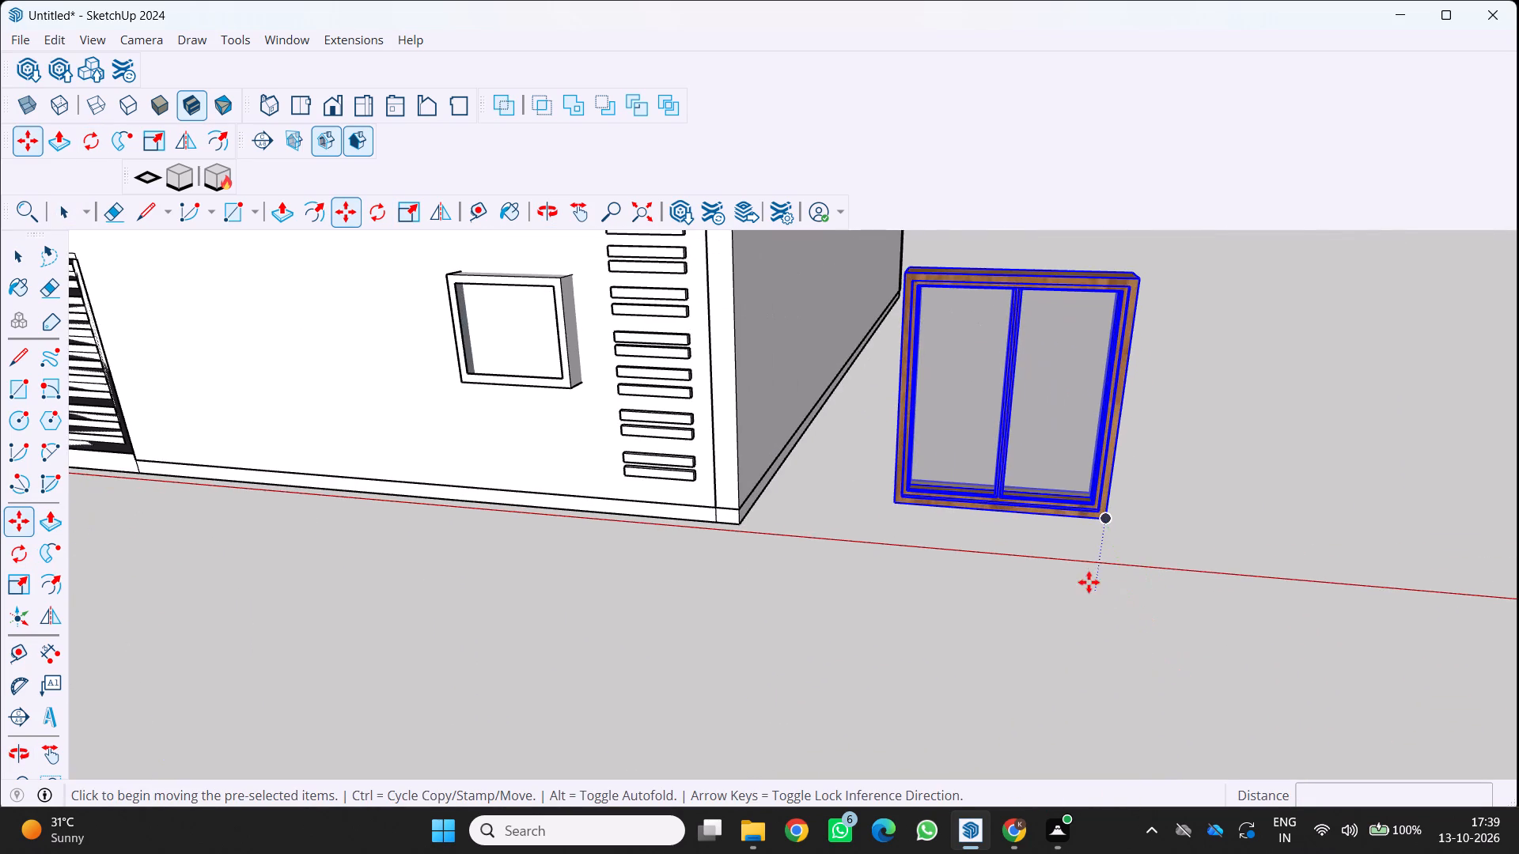
pyautogui.scroll(4, 1093, 566)
pyautogui.click(1108, 500)
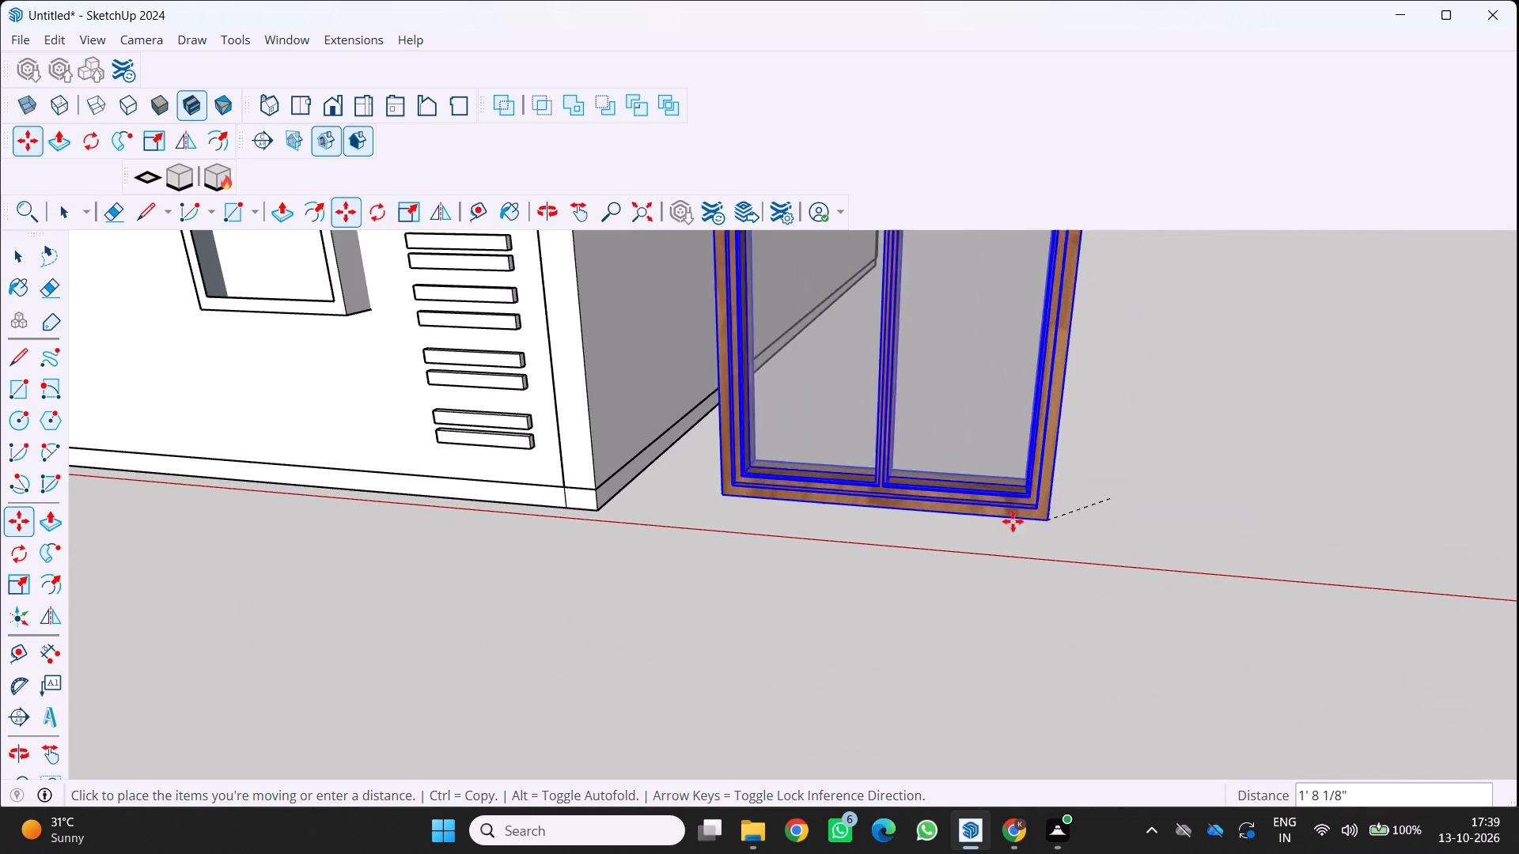
pyautogui.scroll(-8, 965, 520)
pyautogui.scroll(6, 674, 496)
pyautogui.moveTo(612, 394); pyautogui.dragTo(803, 479, button='middle')
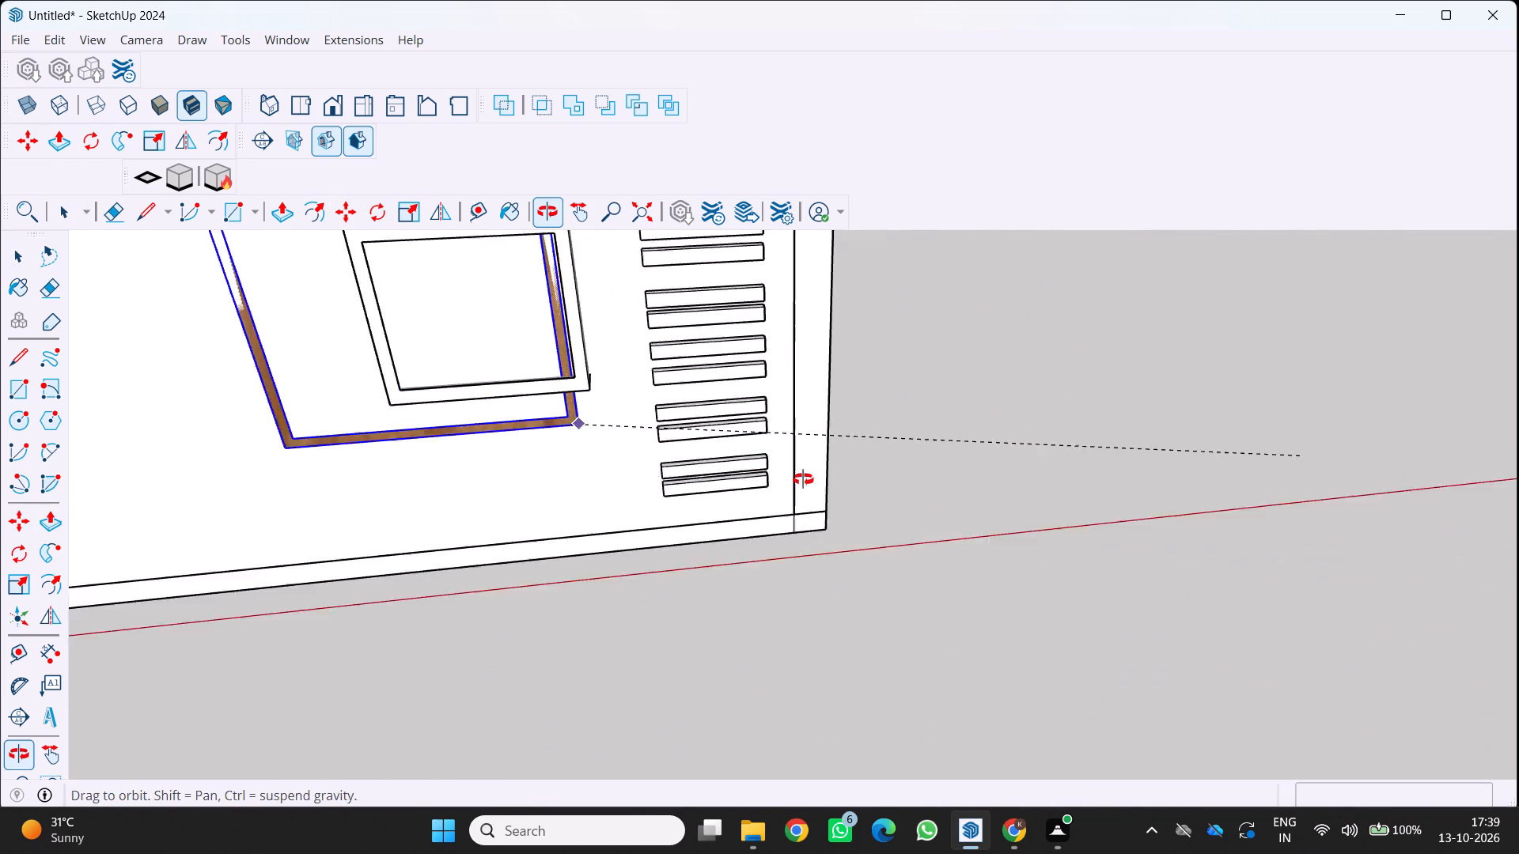
pyautogui.moveTo(803, 479); pyautogui.dragTo(917, 508, button='middle')
pyautogui.scroll(3, 607, 441)
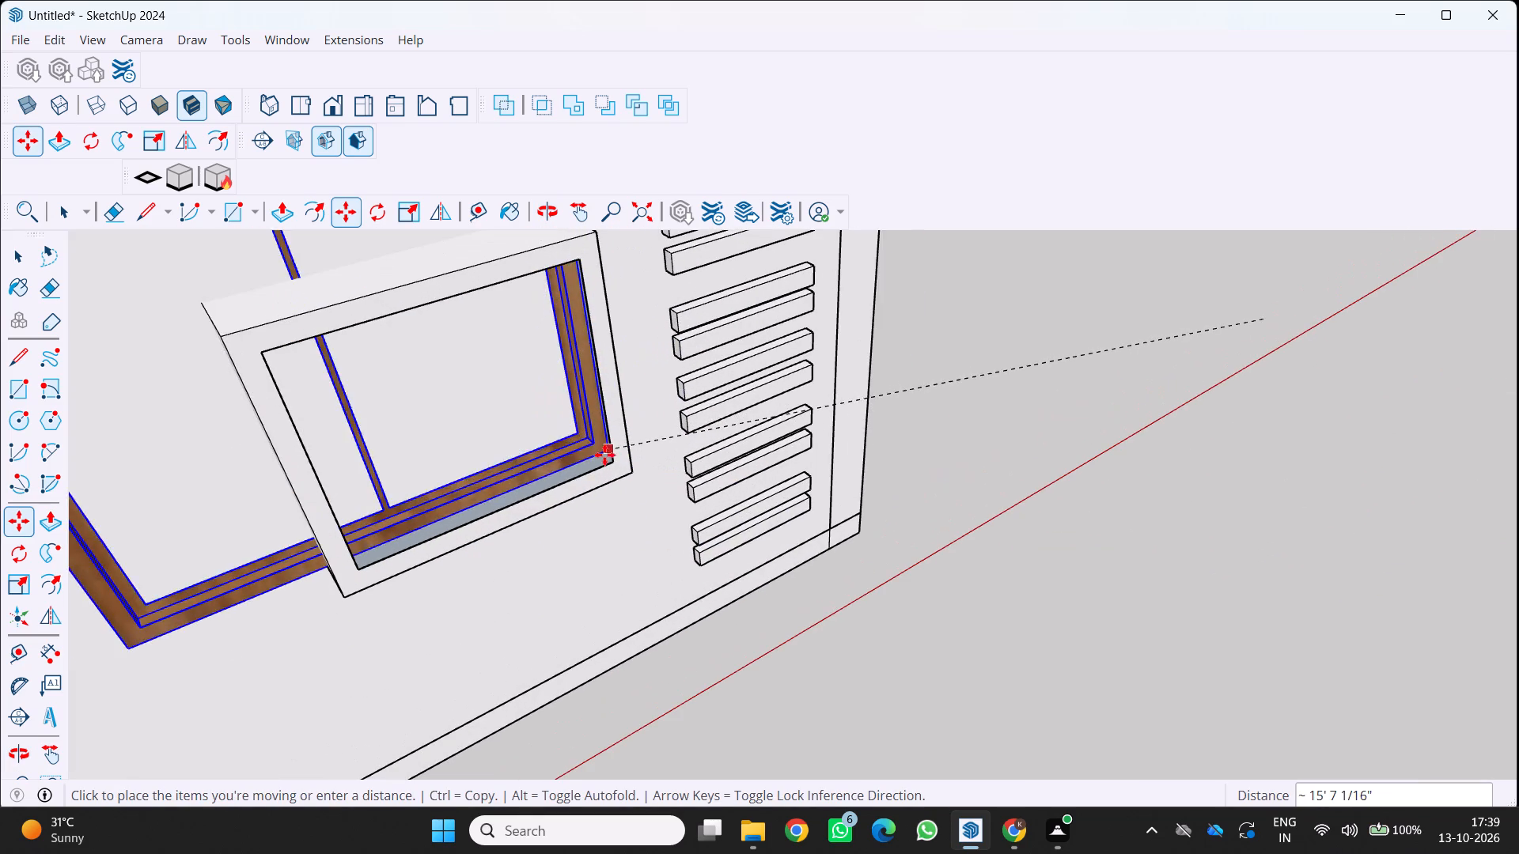
pyautogui.click(609, 456)
# Scale the wooden window's width down to the framed opening, using red and green factors of 2.00 and 0.55.
pyautogui.scroll(-8, 563, 485)
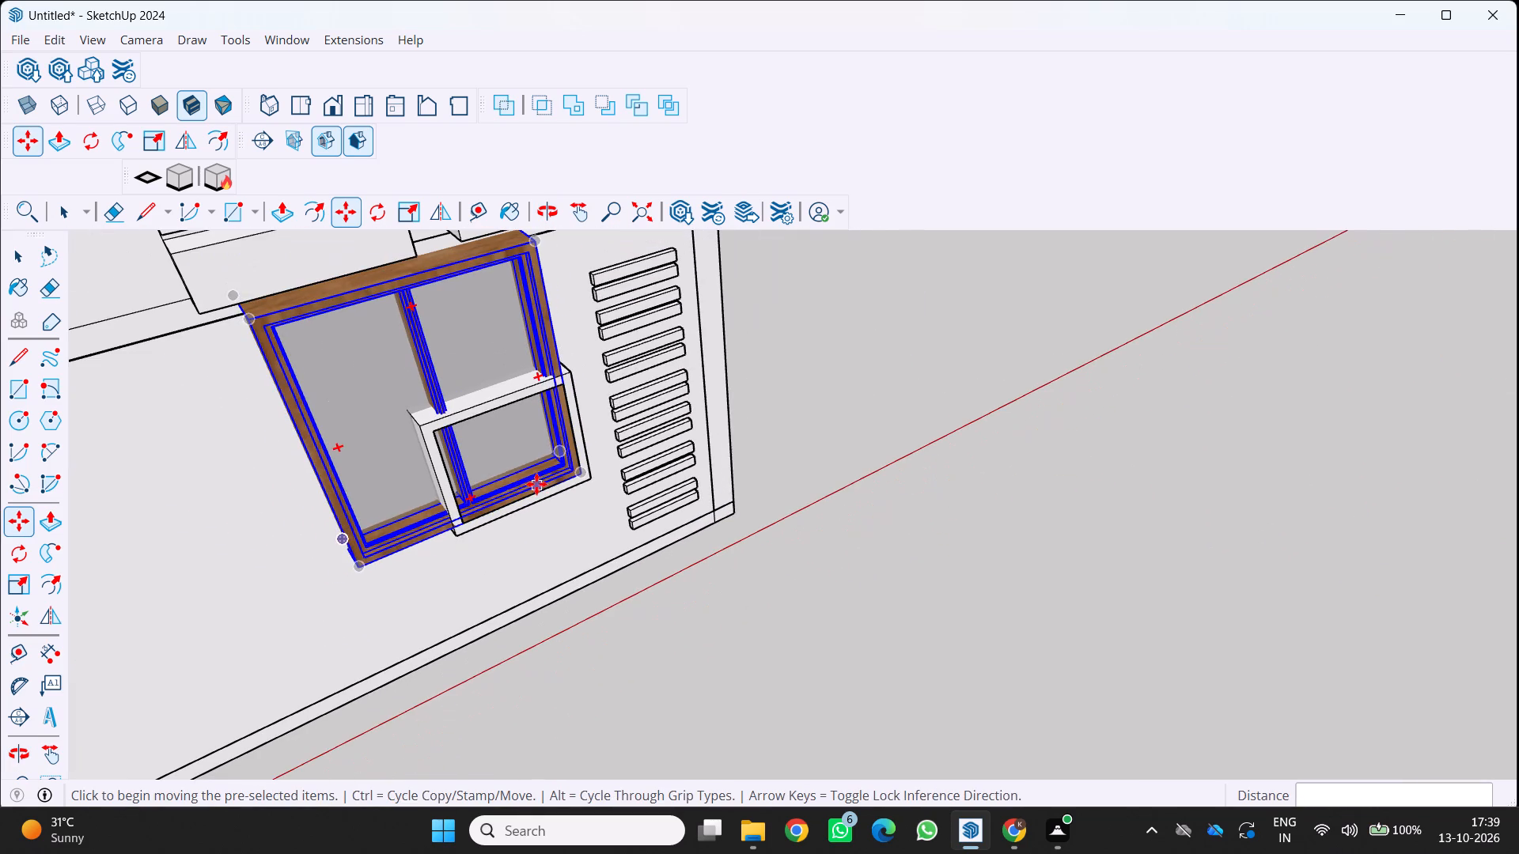
pyautogui.press('s')
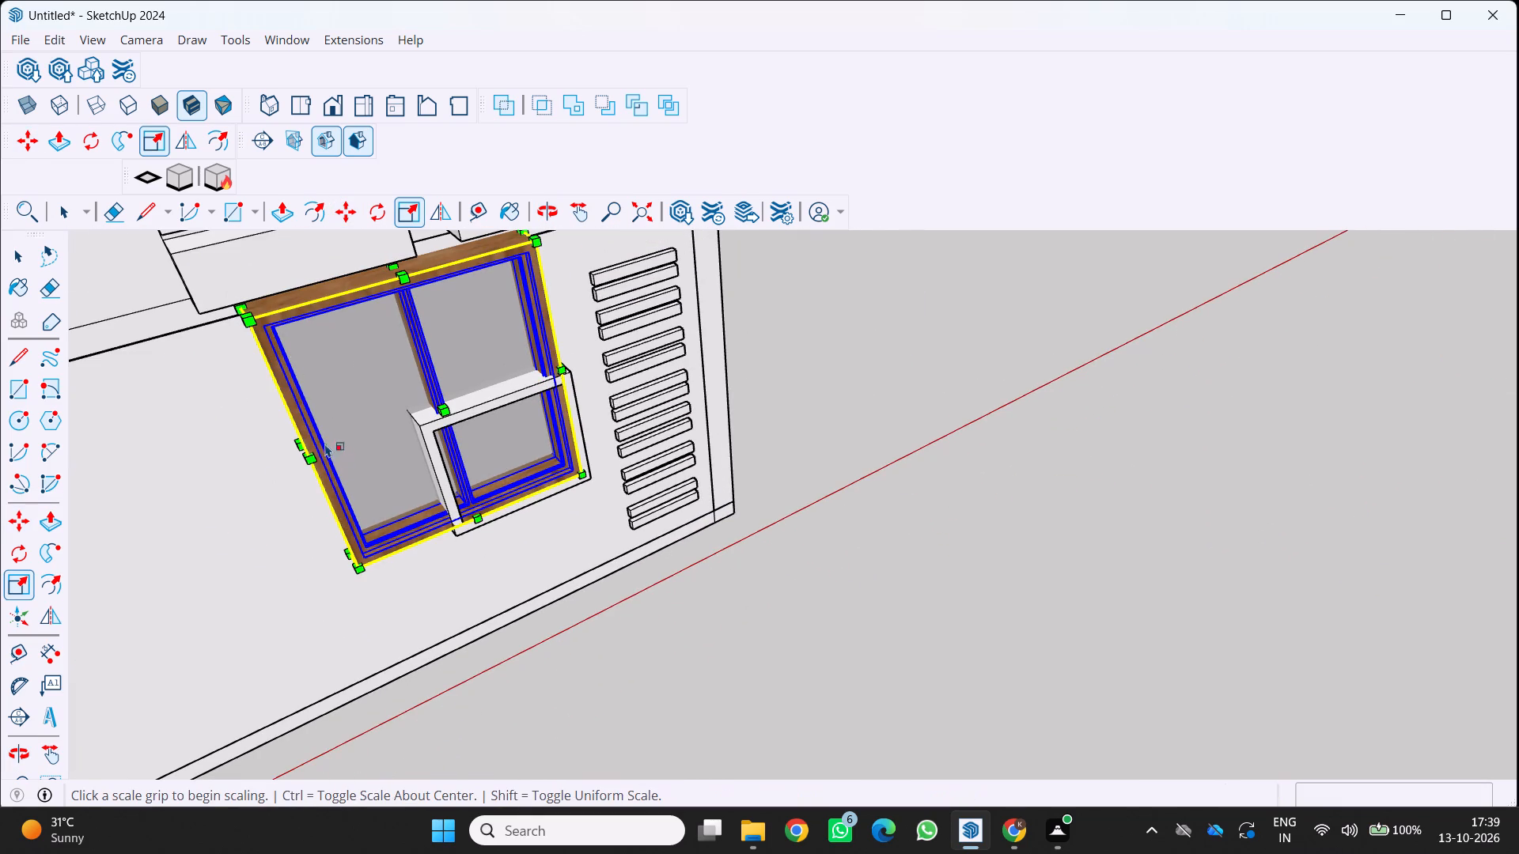
pyautogui.click(310, 458)
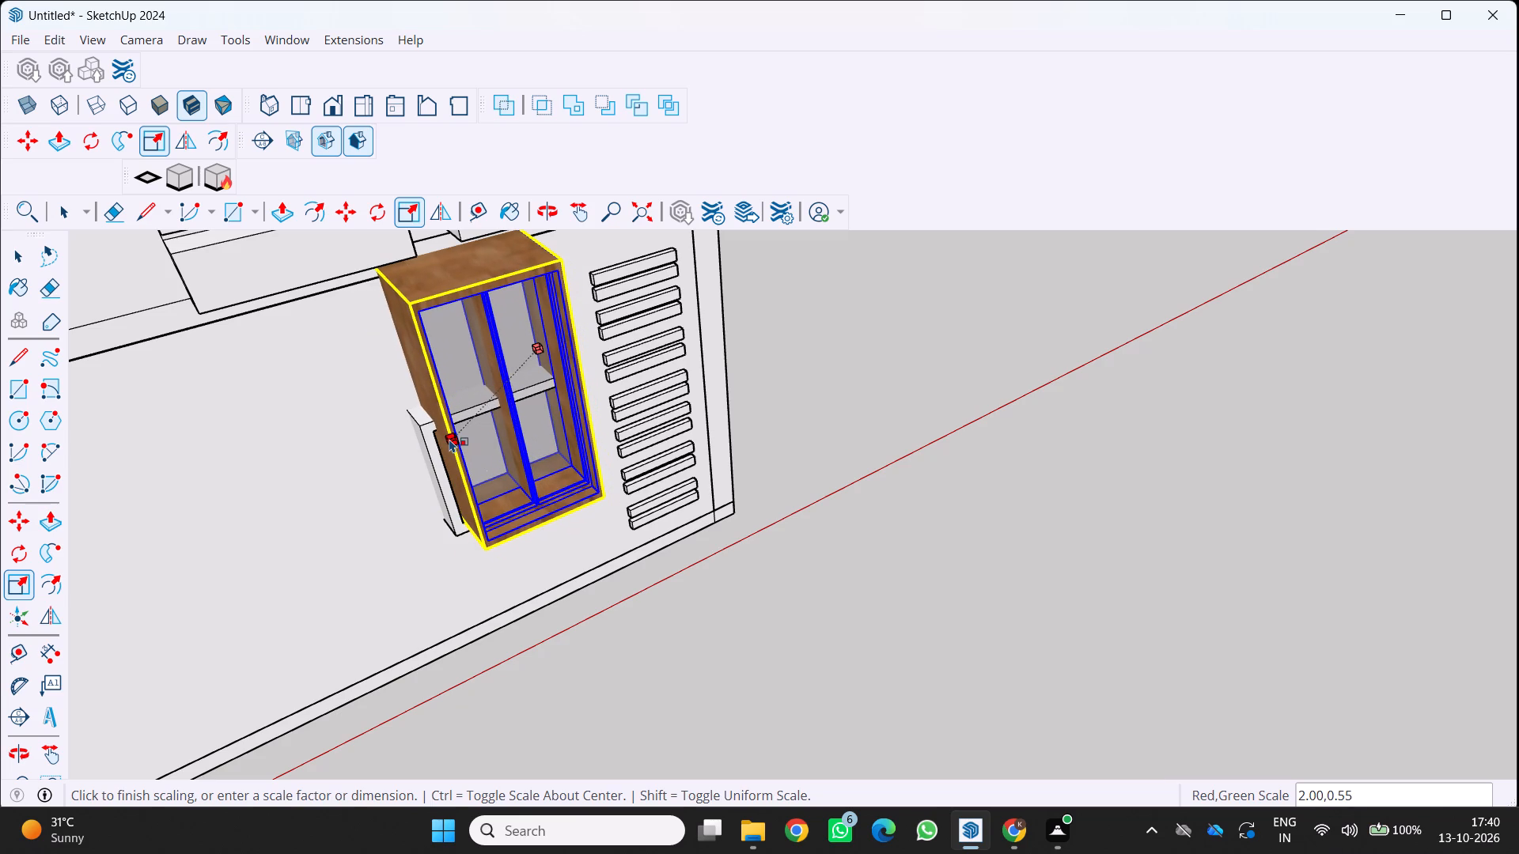
pyautogui.click(449, 439)
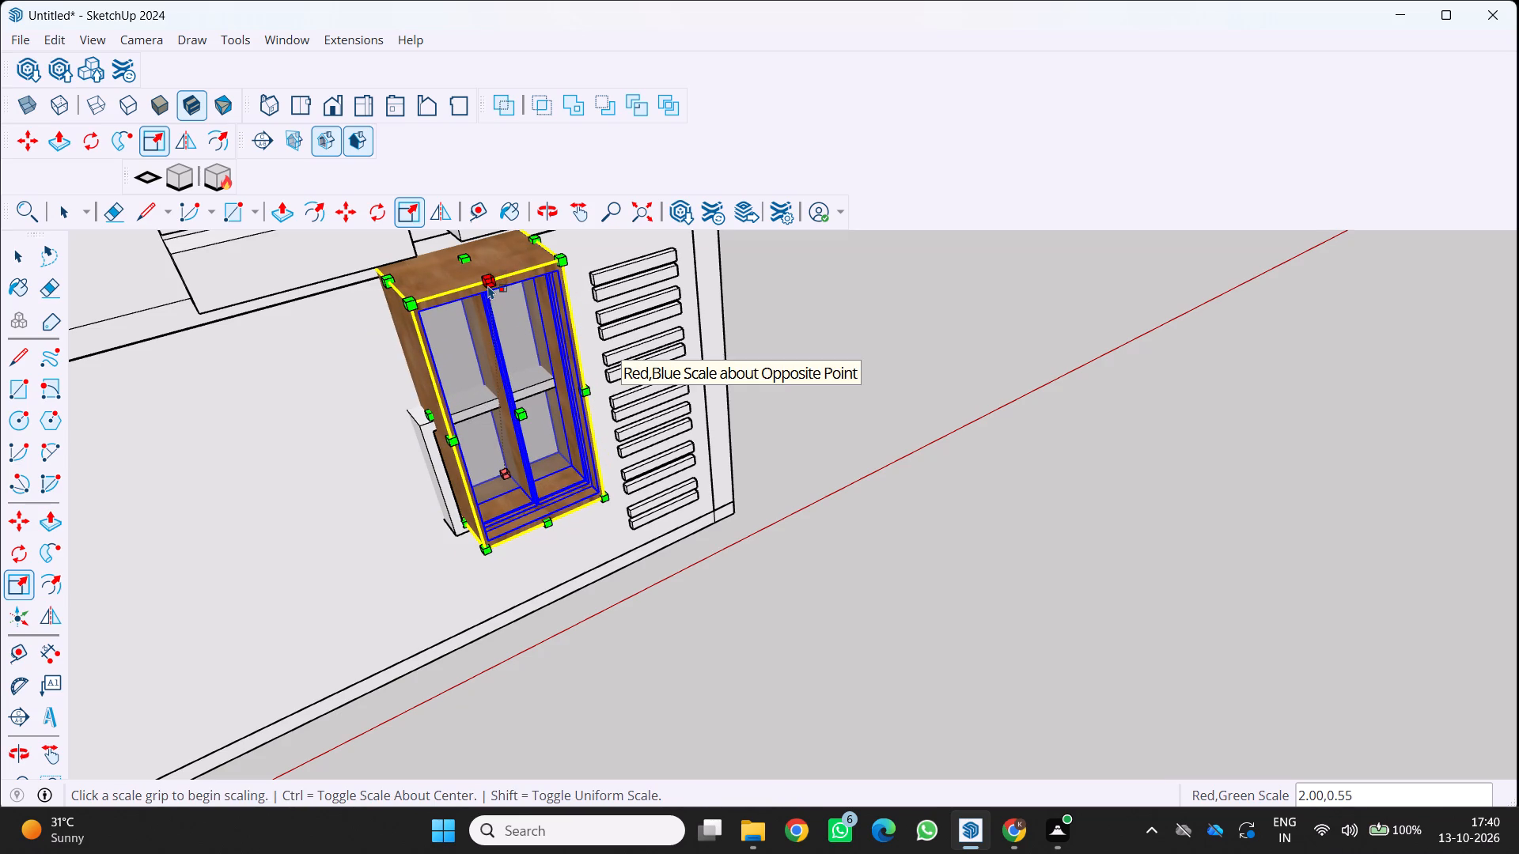
# Scale the wooden window's height down to the opening's top edge, using red and blue factors of 0.50 and about 0.43, and deselect it.
pyautogui.click(488, 283)
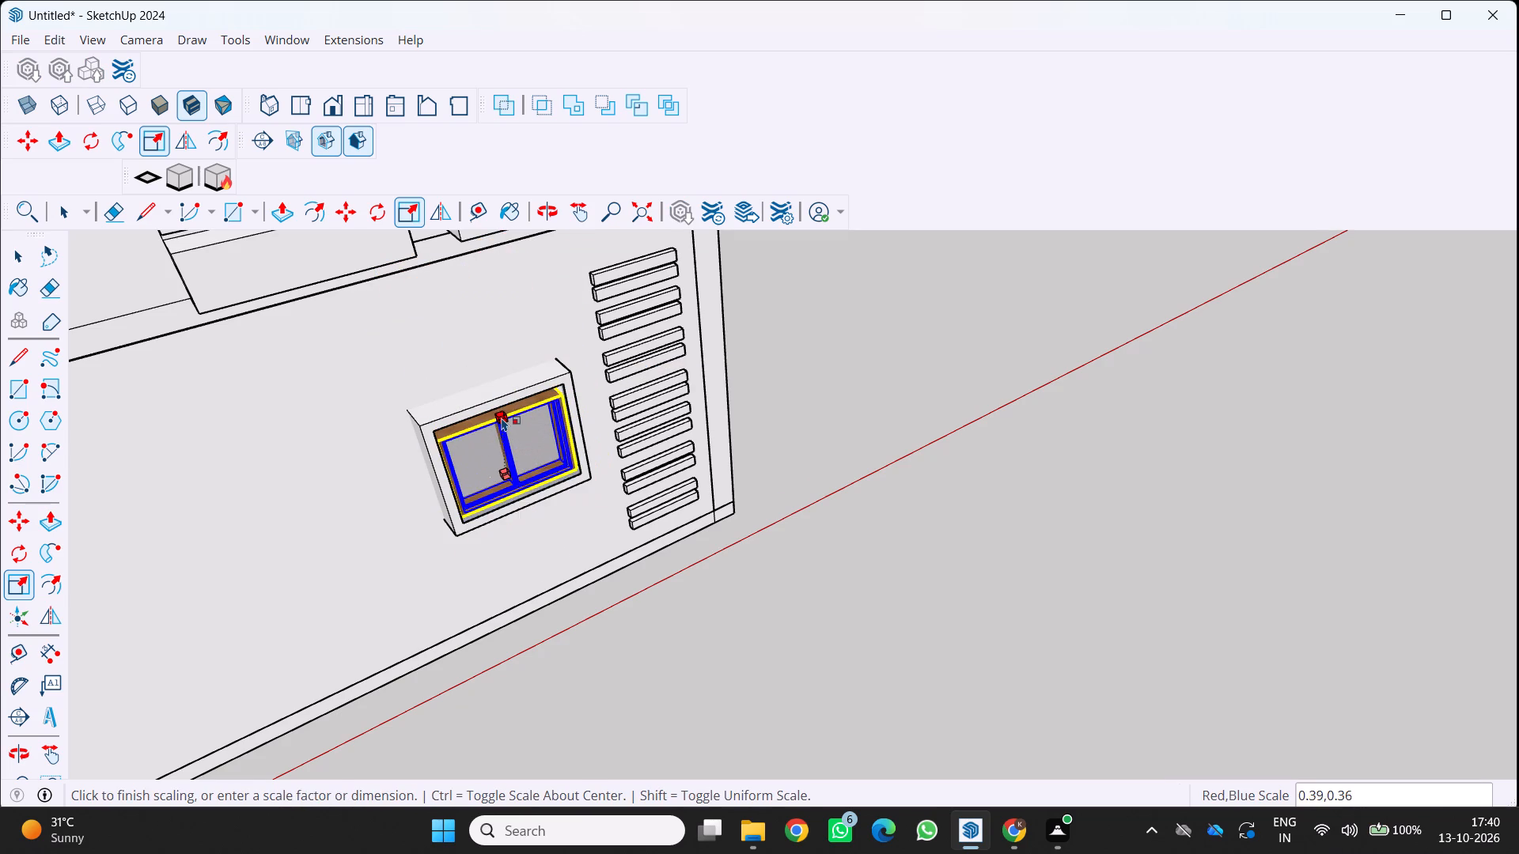
pyautogui.moveTo(500, 418); pyautogui.dragTo(447, 300, button='middle')
pyautogui.scroll(1, 447, 300)
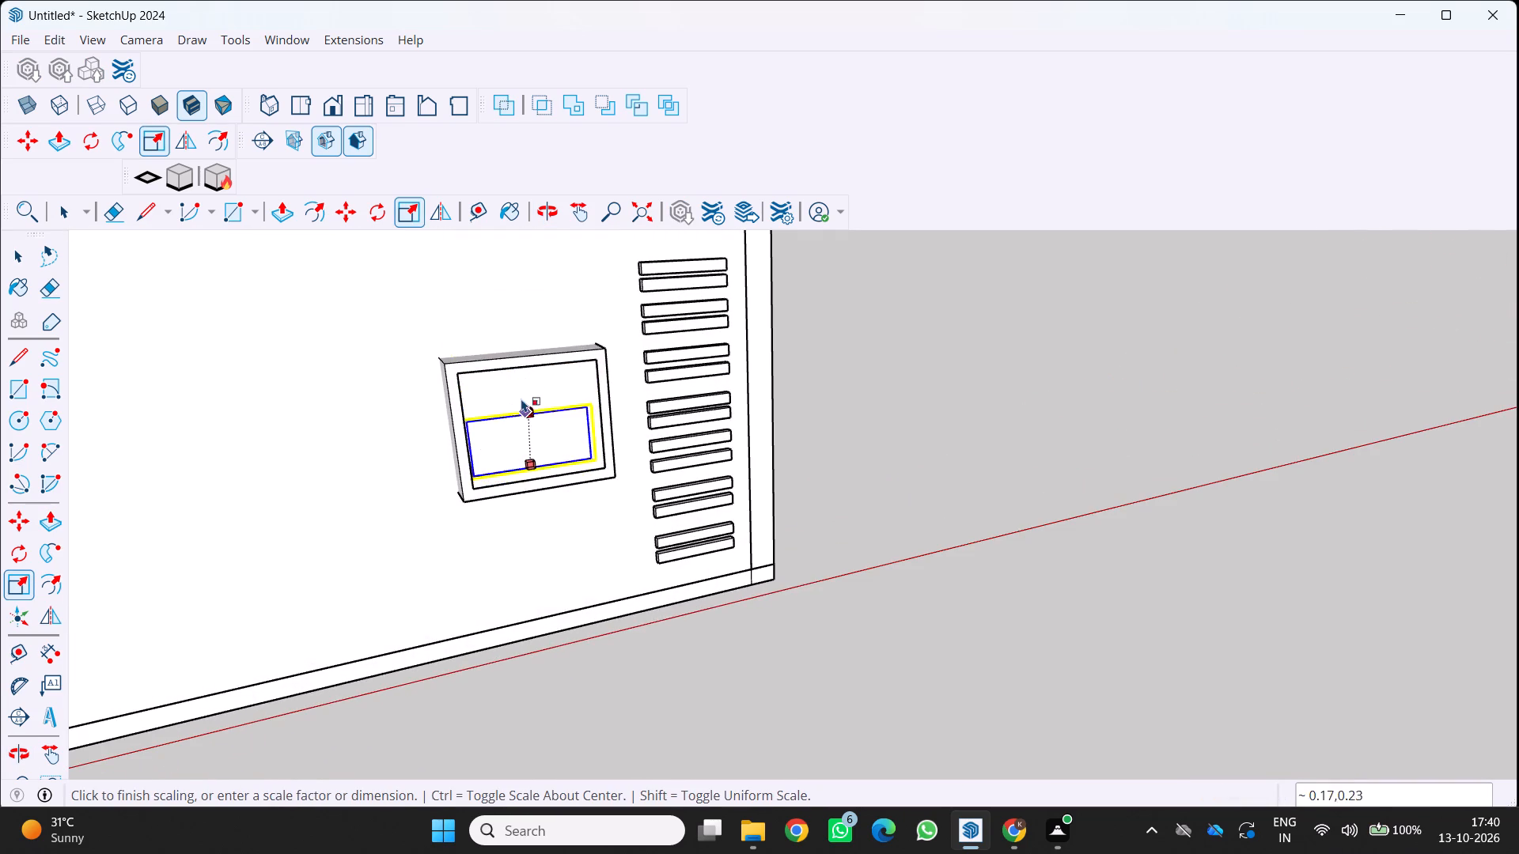
pyautogui.scroll(9, 516, 379)
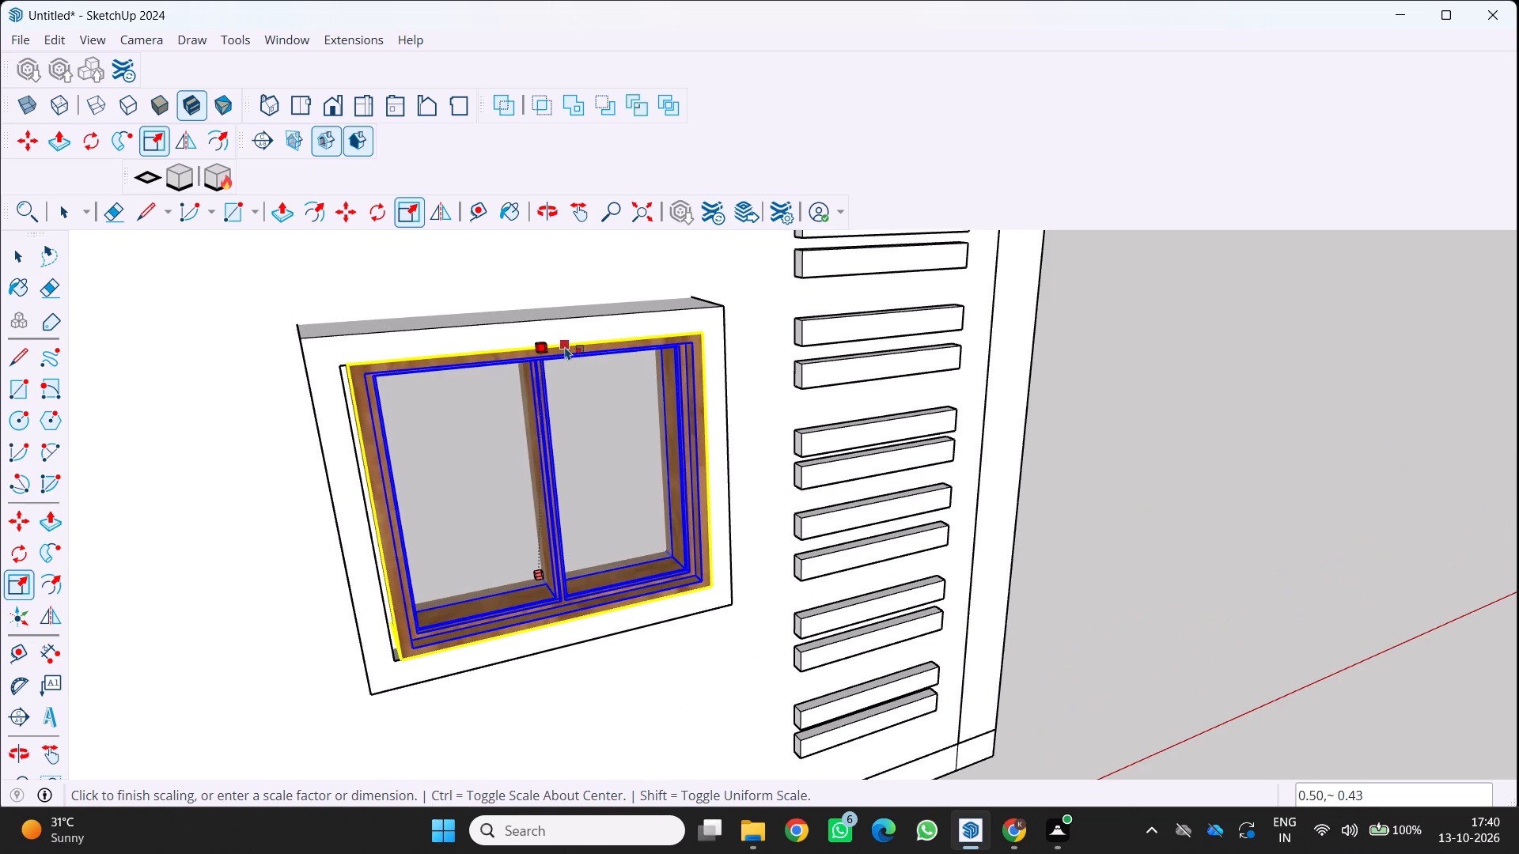
pyautogui.click(565, 346)
pyautogui.moveTo(572, 525); pyautogui.dragTo(482, 459, button='middle')
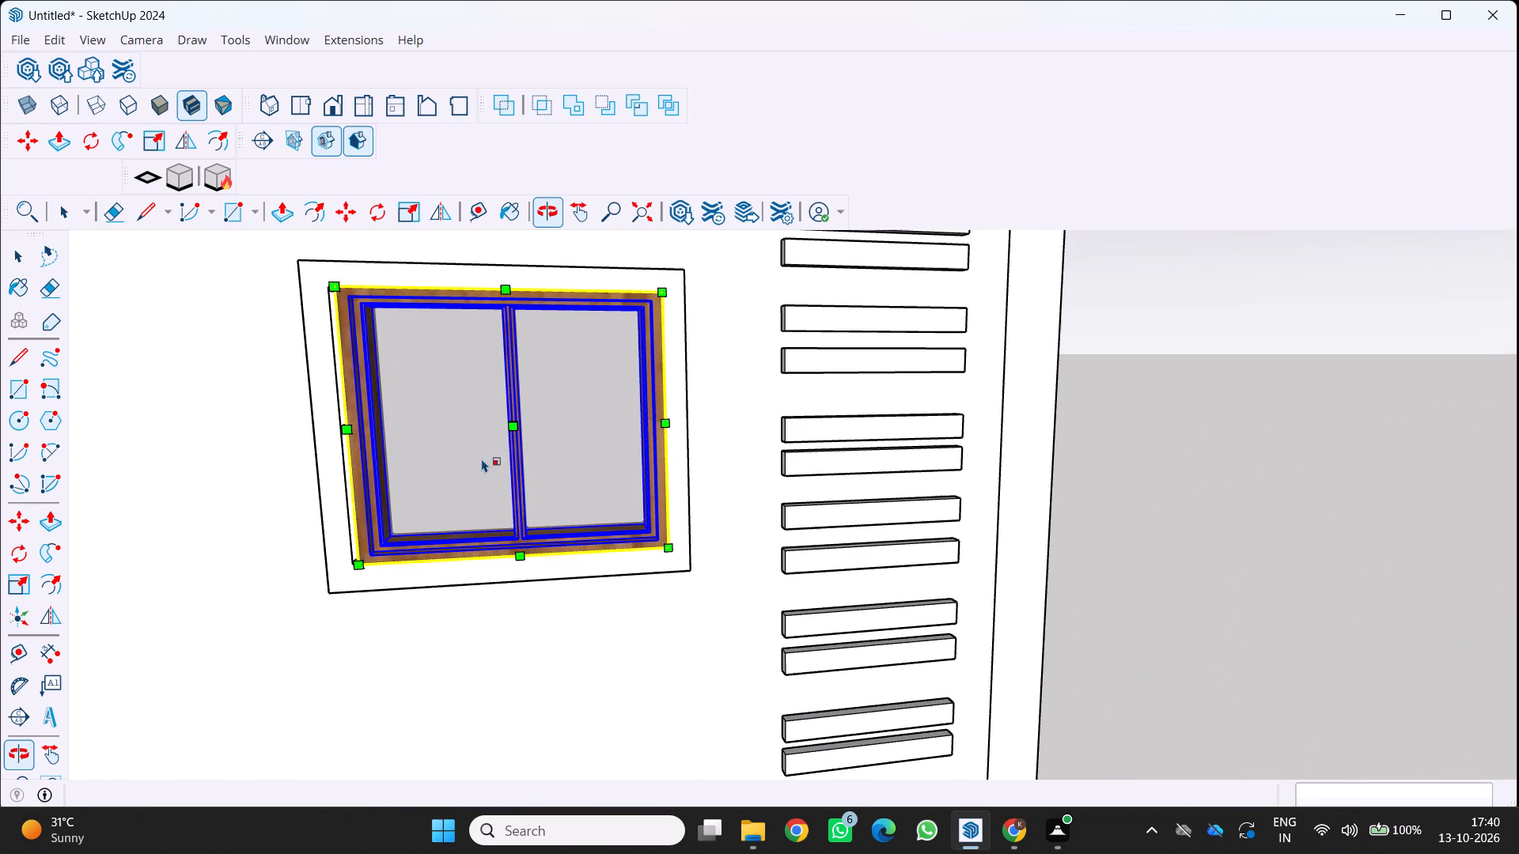
pyautogui.press('space')
pyautogui.press('space')
pyautogui.scroll(-8, 639, 620)
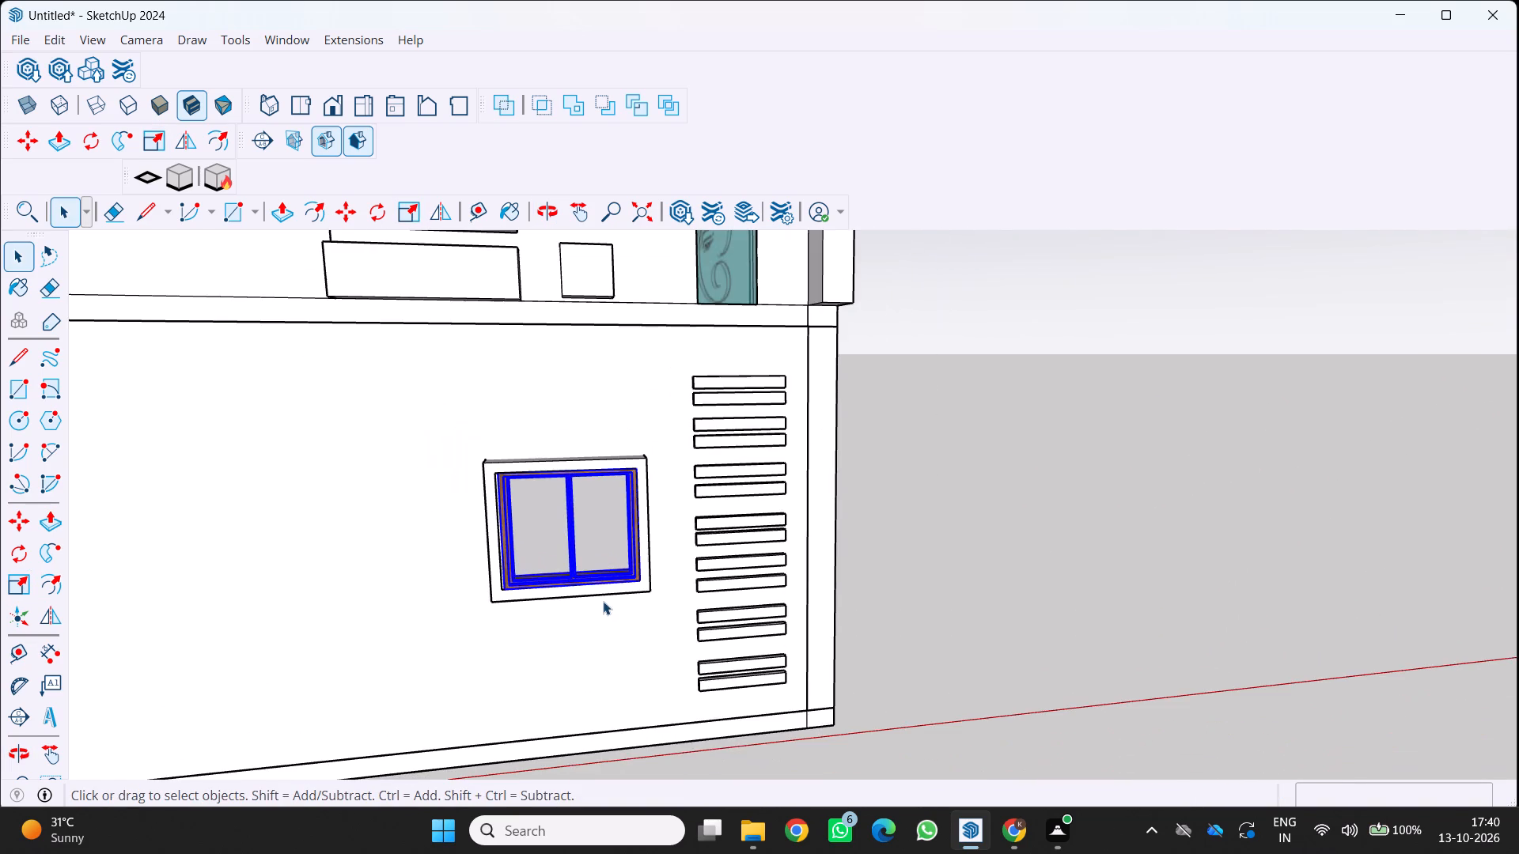
pyautogui.moveTo(603, 601); pyautogui.dragTo(513, 672, button='middle')
pyautogui.press('space')
pyautogui.press('space')
pyautogui.click(1135, 634)
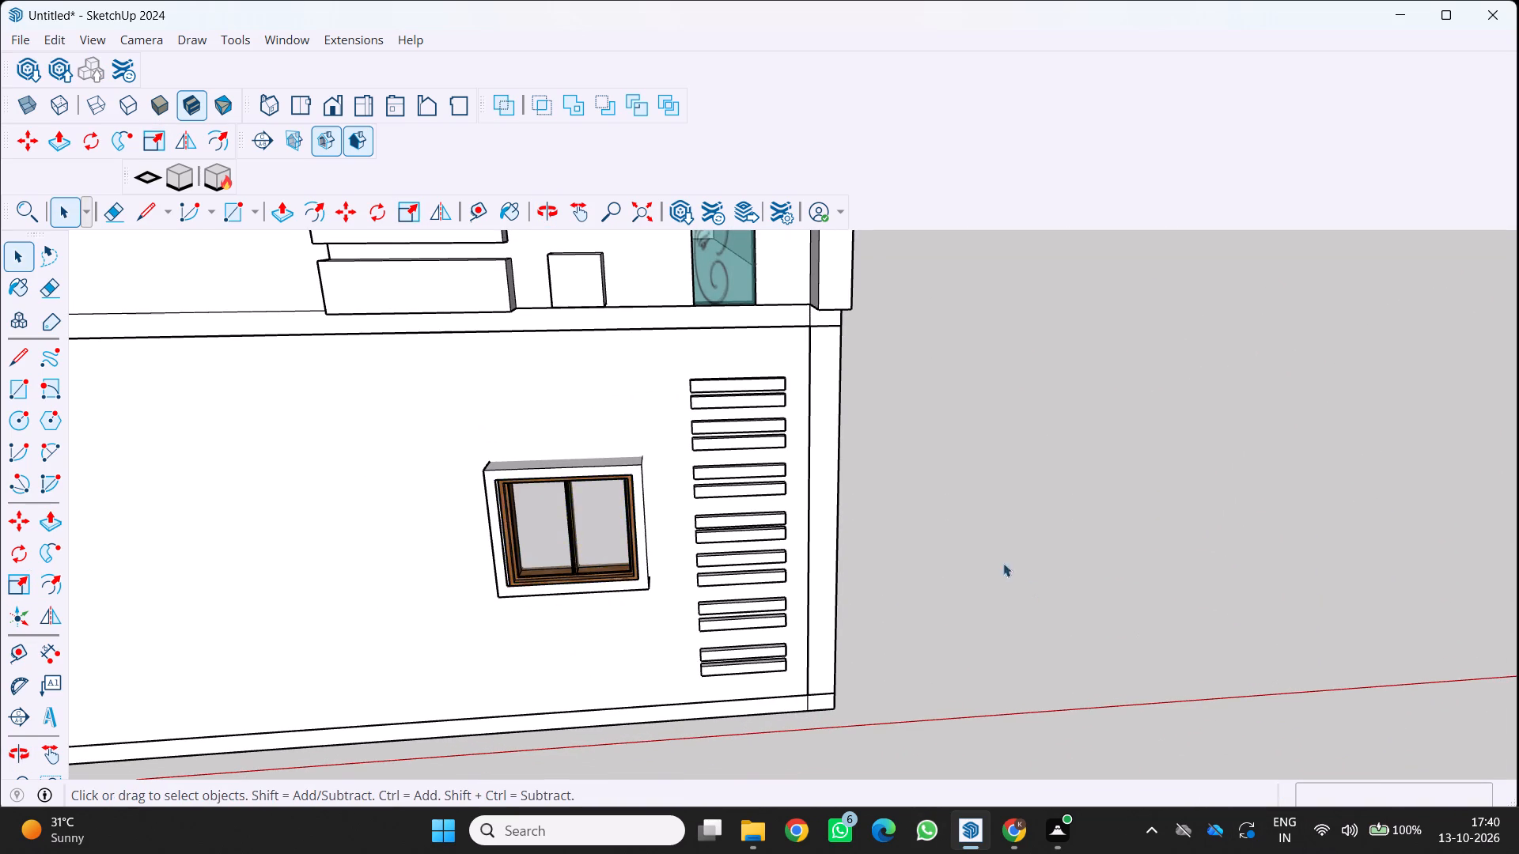
# Examine the fitted window and the whole two-storey house front, including the open top of the upper storey.
pyautogui.scroll(2, 973, 545)
pyautogui.moveTo(952, 517); pyautogui.dragTo(1071, 425, button='middle')
pyautogui.scroll(-5, 1071, 425)
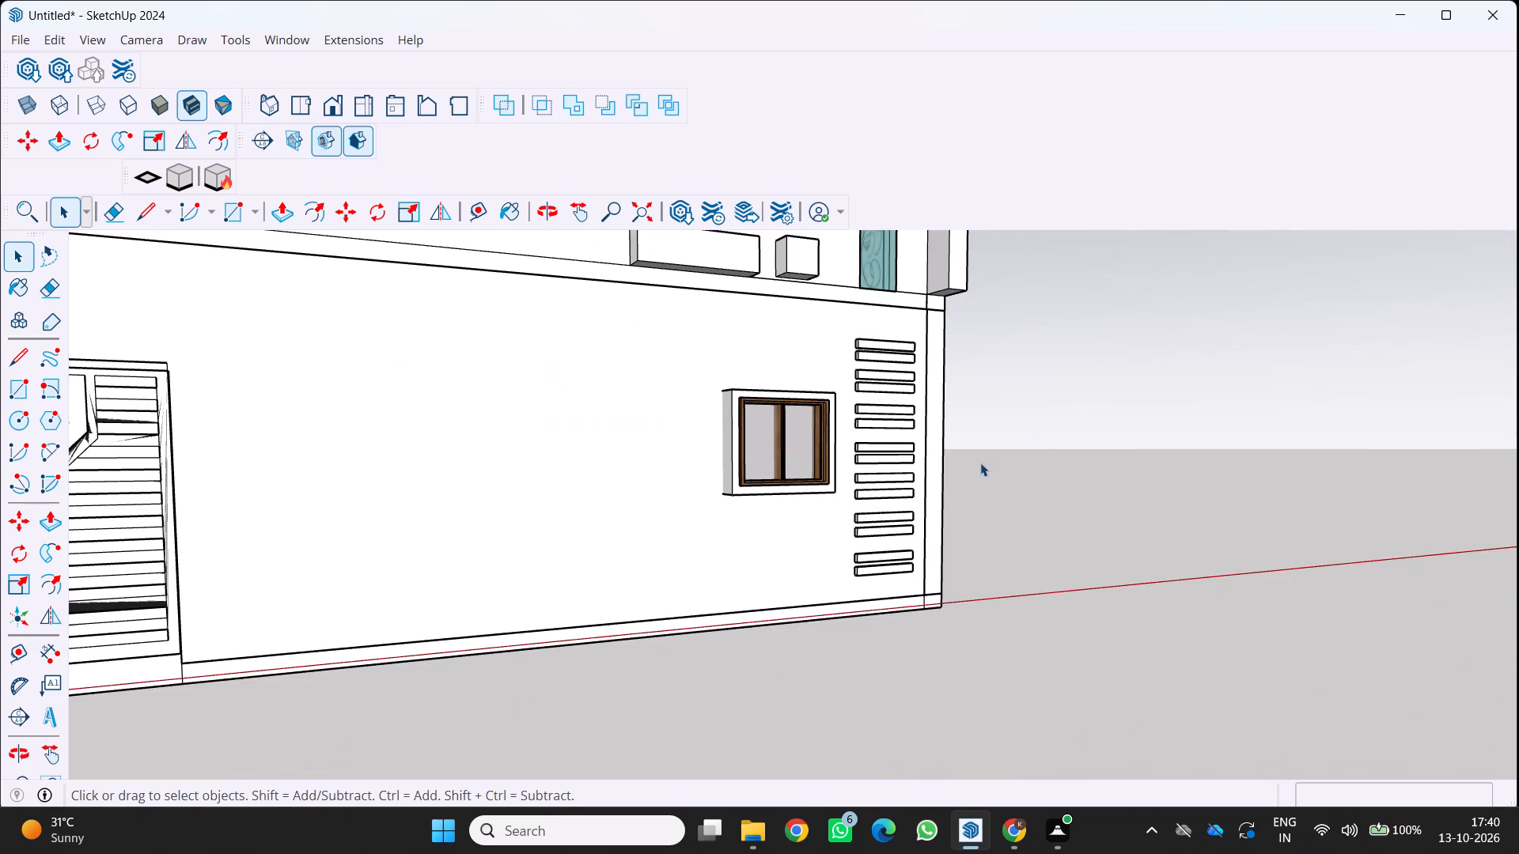
pyautogui.scroll(-1, 970, 468)
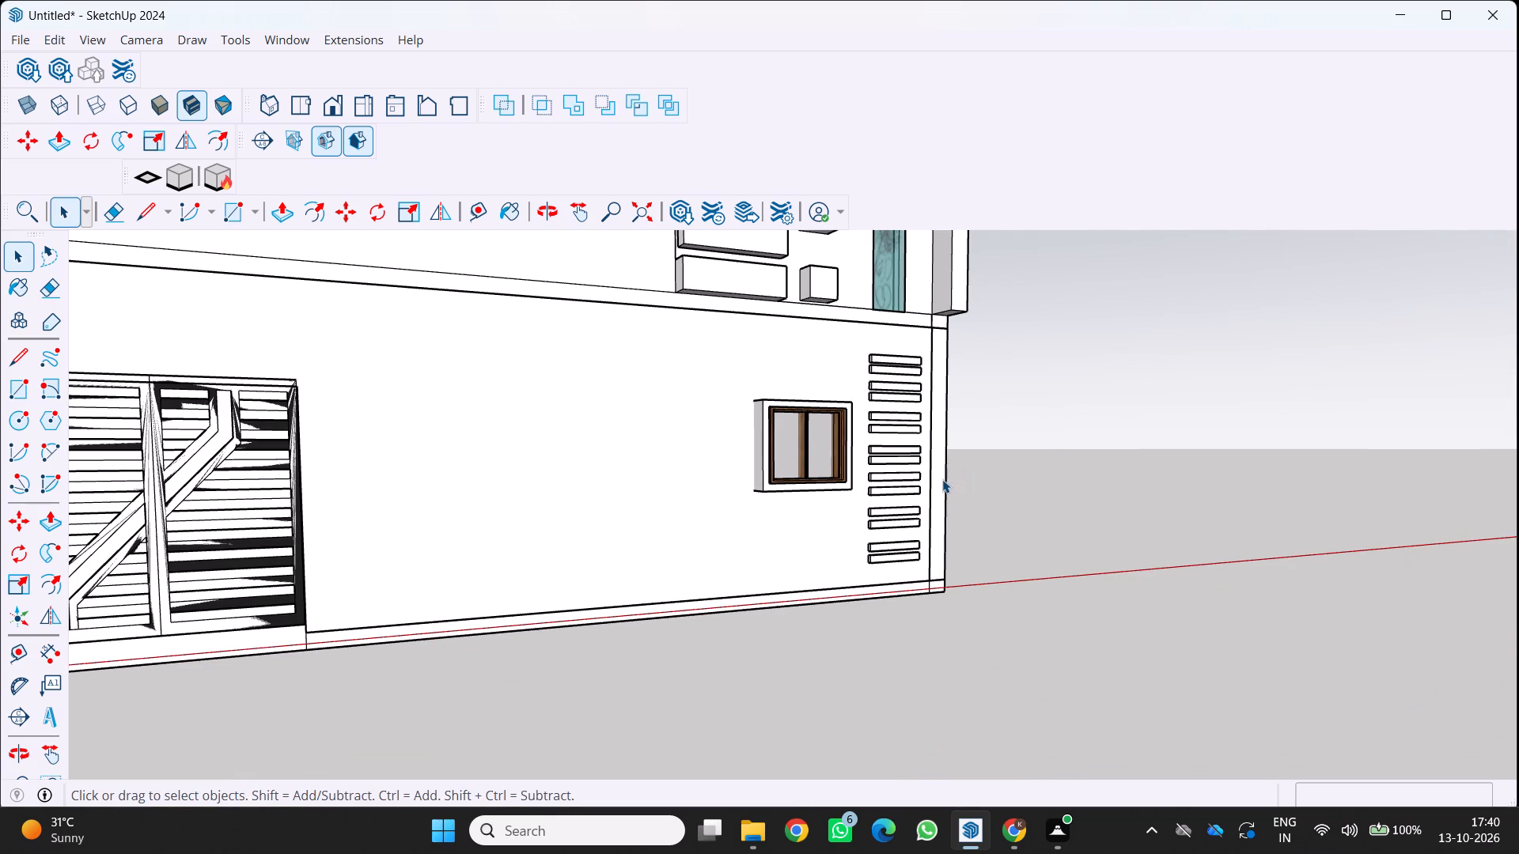
pyautogui.scroll(-2, 875, 510)
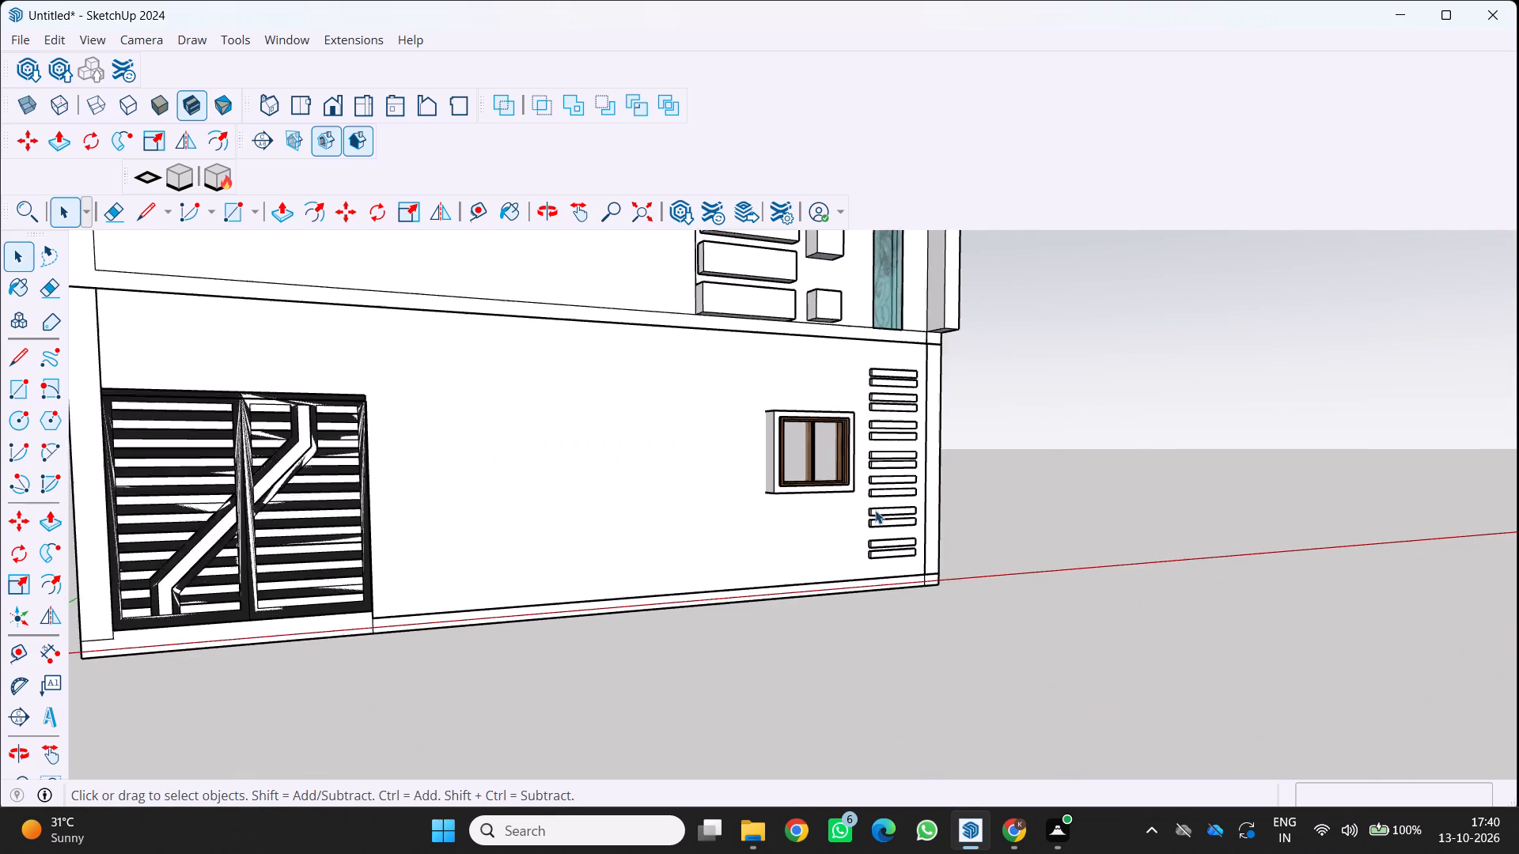
pyautogui.moveTo(875, 510); pyautogui.dragTo(832, 636, button='middle')
pyautogui.scroll(-4, 788, 634)
pyautogui.moveTo(809, 569); pyautogui.dragTo(692, 525, button='middle')
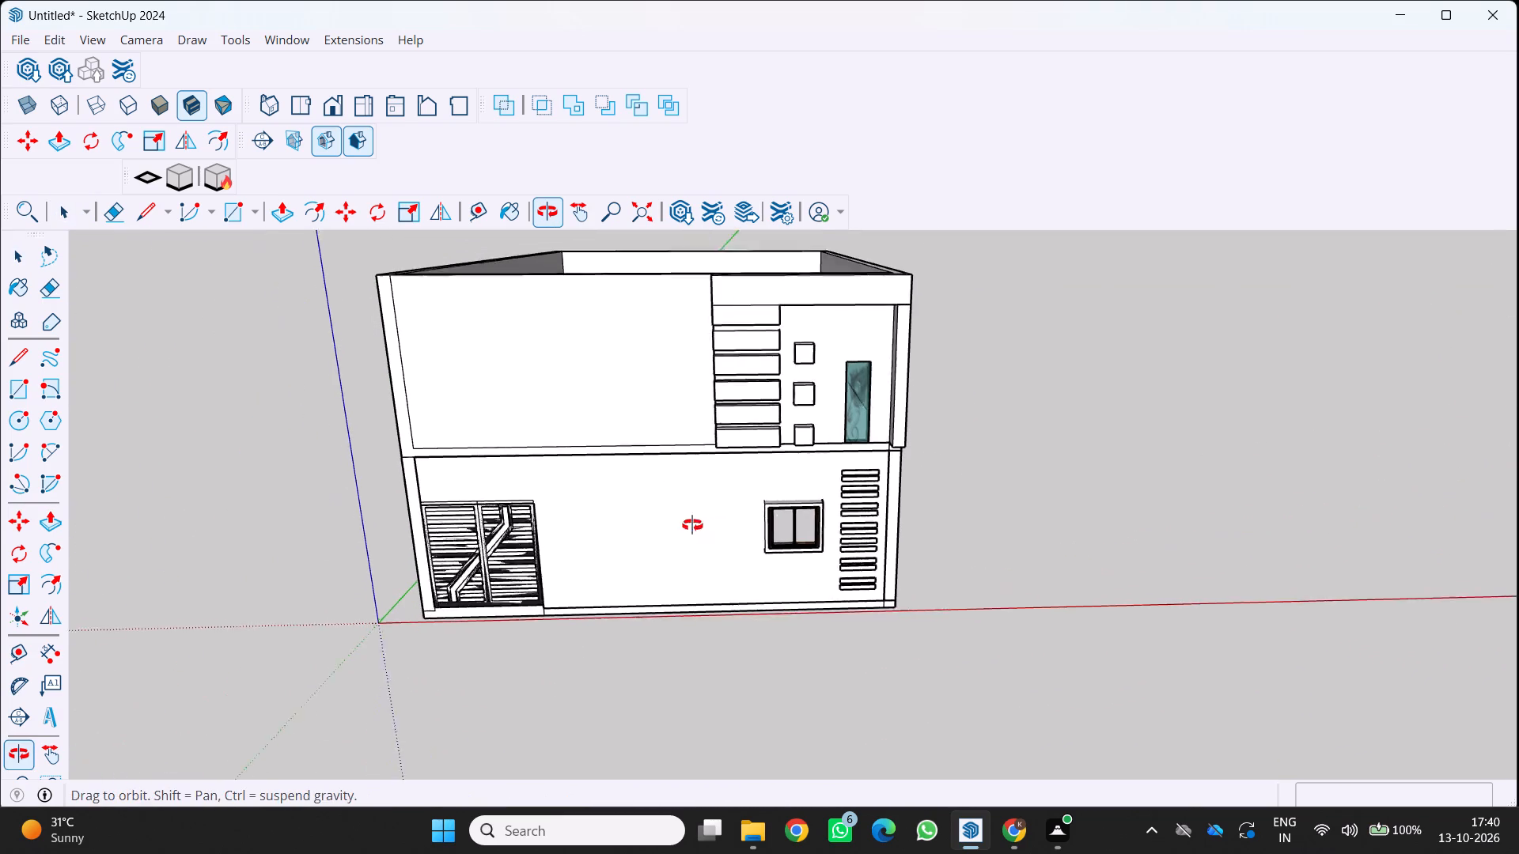
pyautogui.moveTo(692, 525); pyautogui.dragTo(691, 525, button='middle')
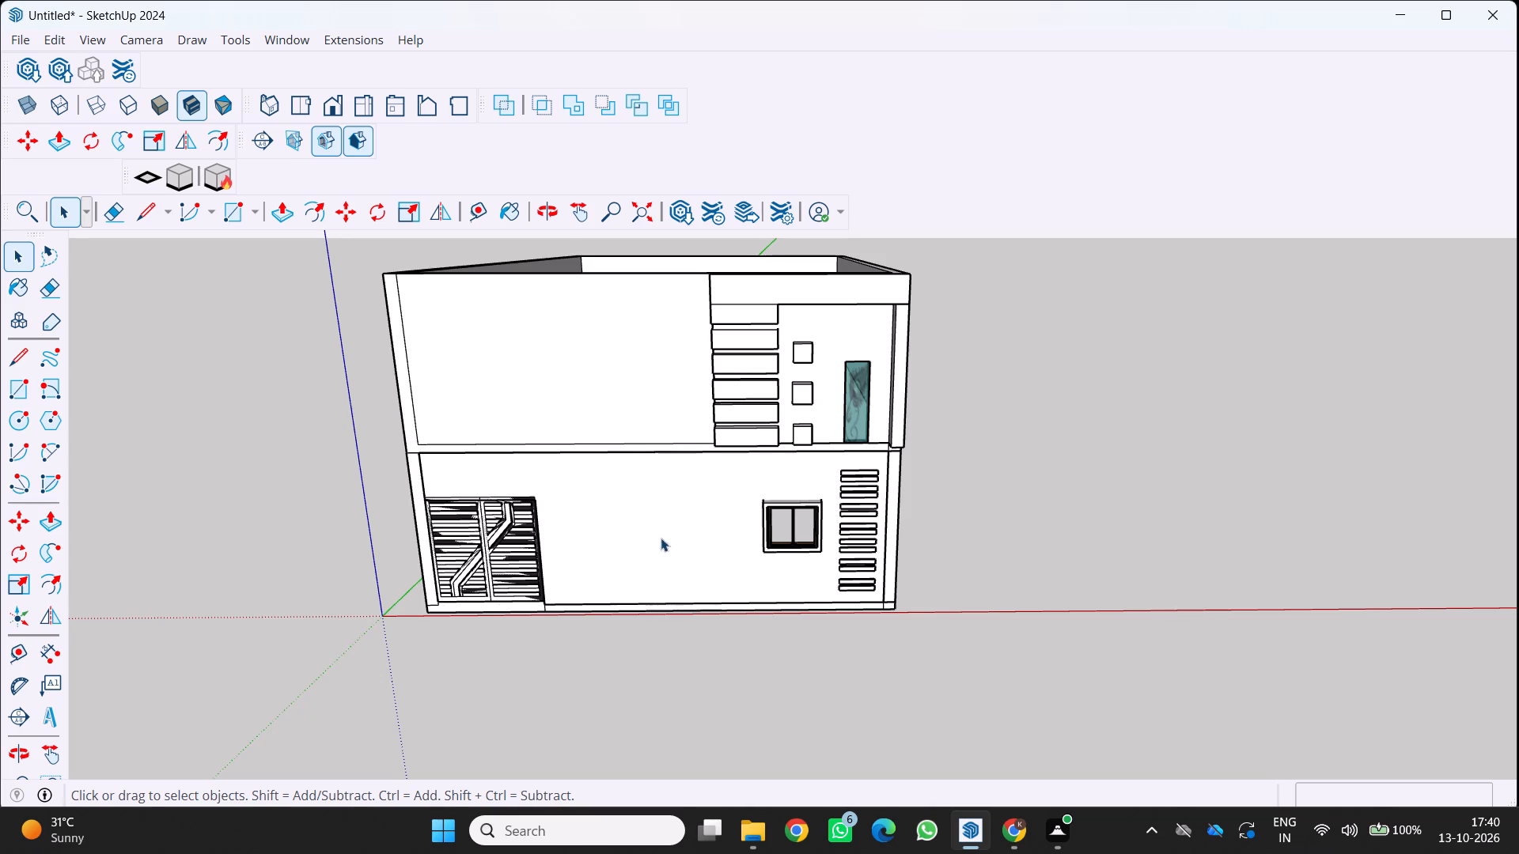
pyautogui.scroll(-2, 714, 455)
pyautogui.moveTo(699, 455); pyautogui.dragTo(715, 417, button='middle')
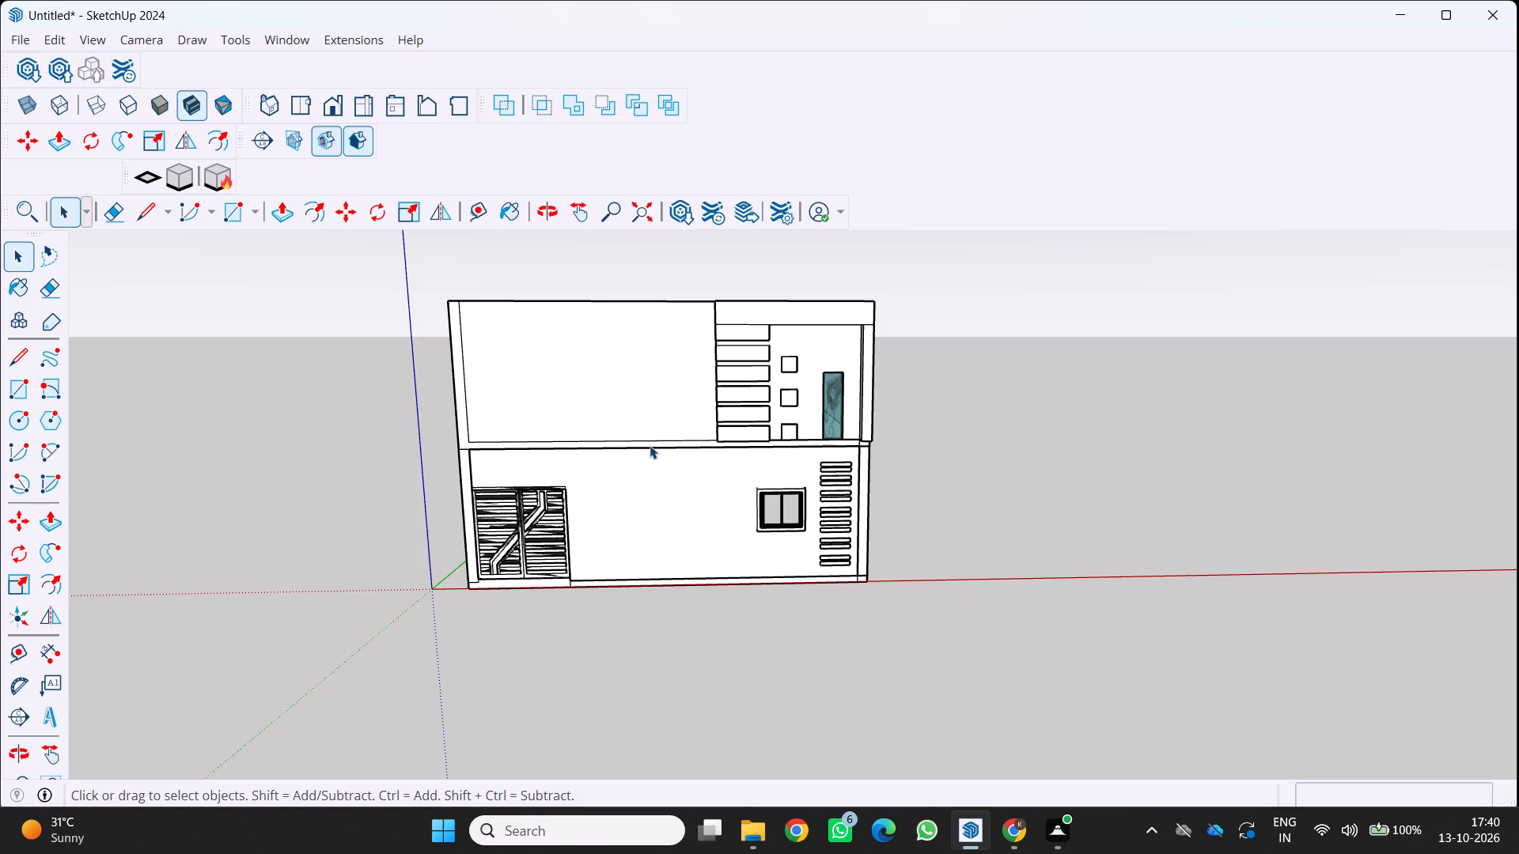
pyautogui.scroll(-4, 653, 455)
pyautogui.moveTo(662, 470); pyautogui.dragTo(822, 584, button='middle')
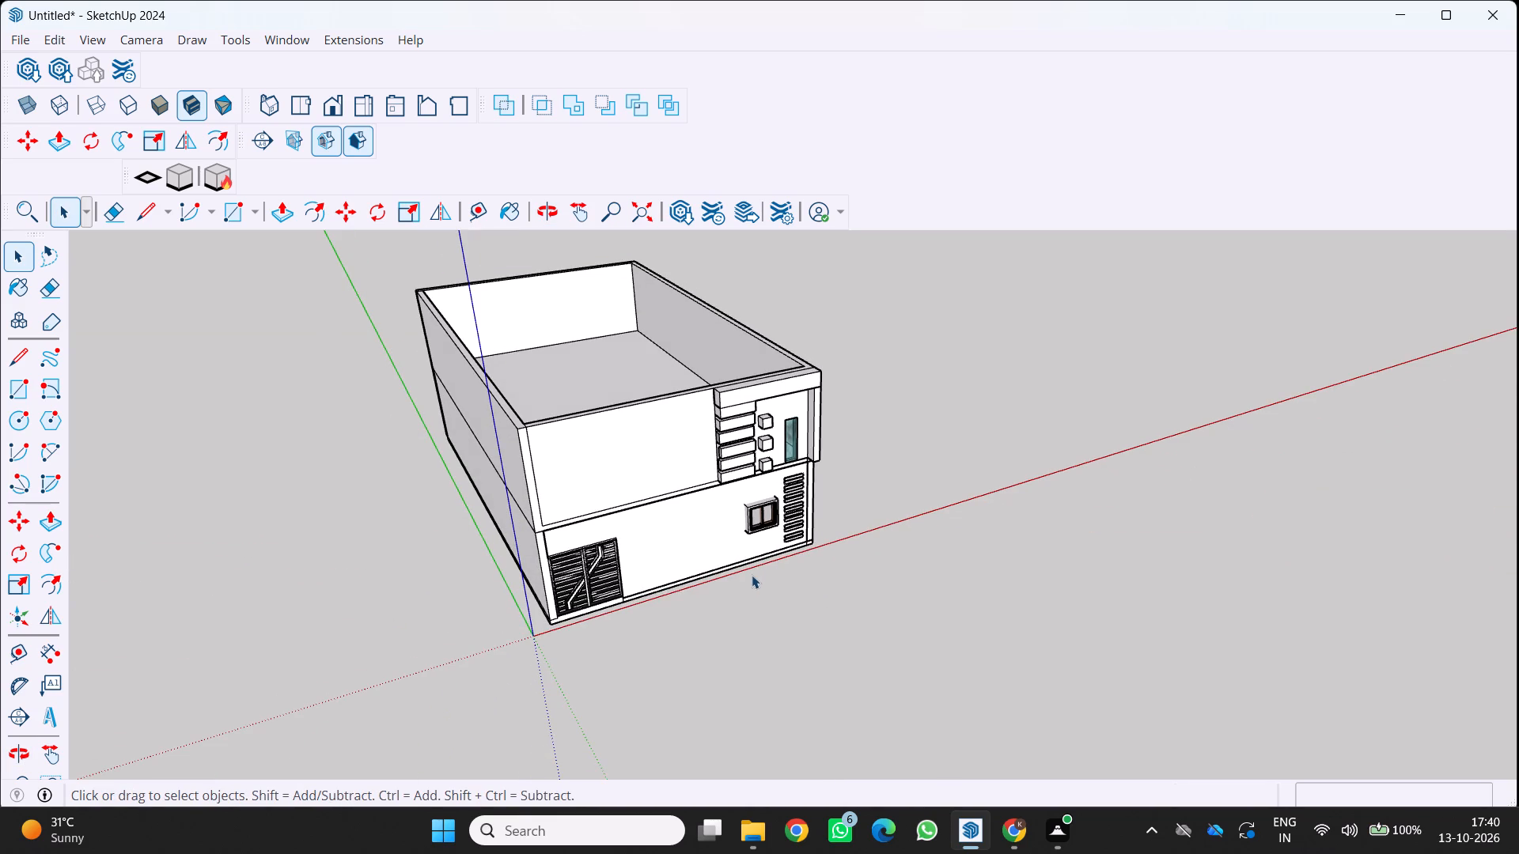
pyautogui.moveTo(738, 583); pyautogui.dragTo(547, 518, button='middle')
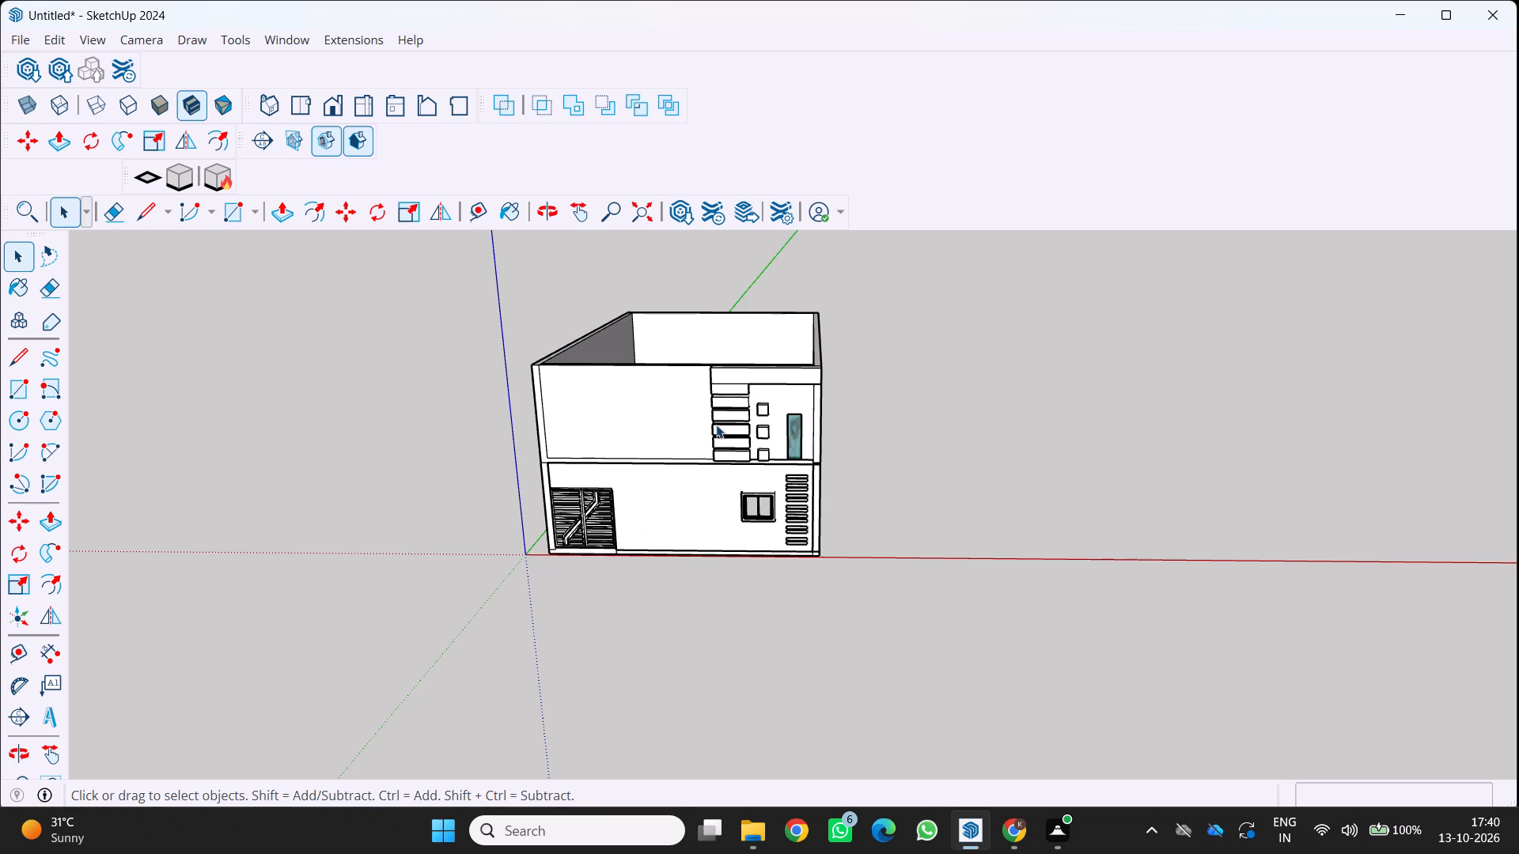
pyautogui.scroll(1, 646, 448)
pyautogui.scroll(4, 728, 431)
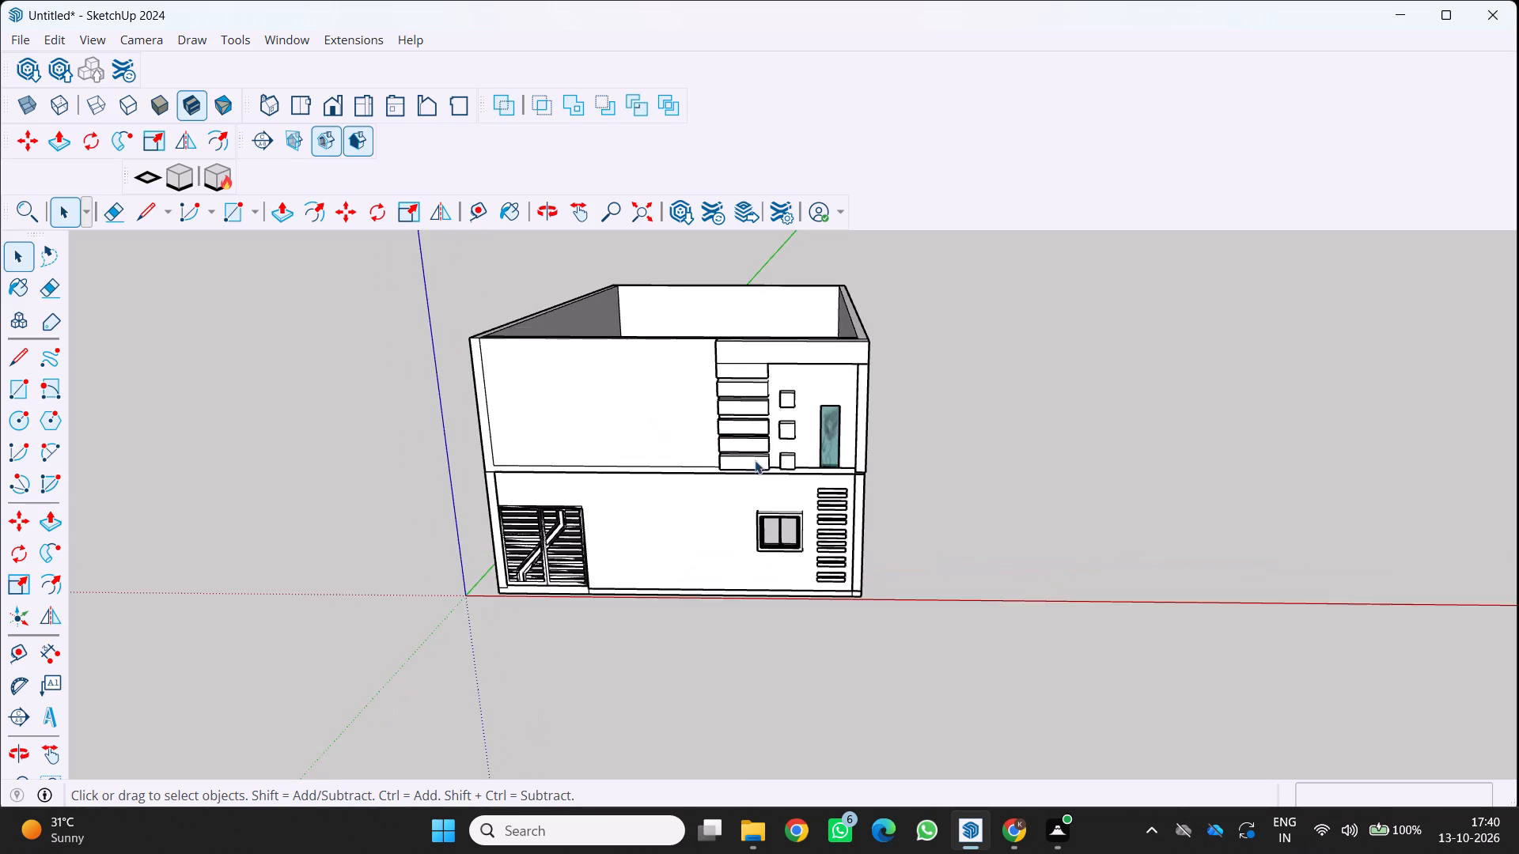
pyautogui.scroll(5, 755, 460)
pyautogui.scroll(-5, 741, 347)
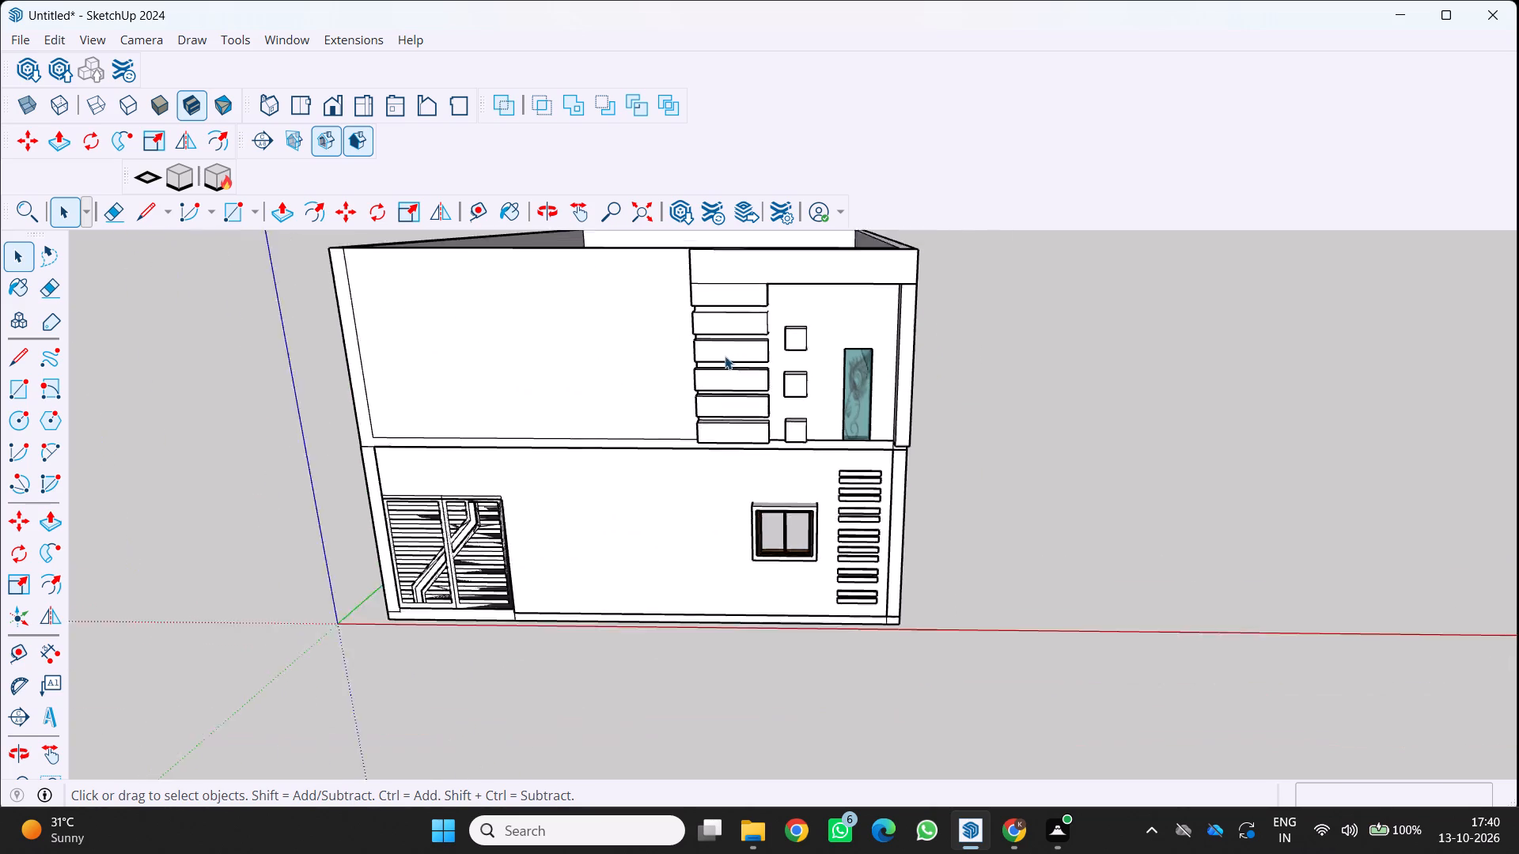
pyautogui.scroll(-2, 725, 356)
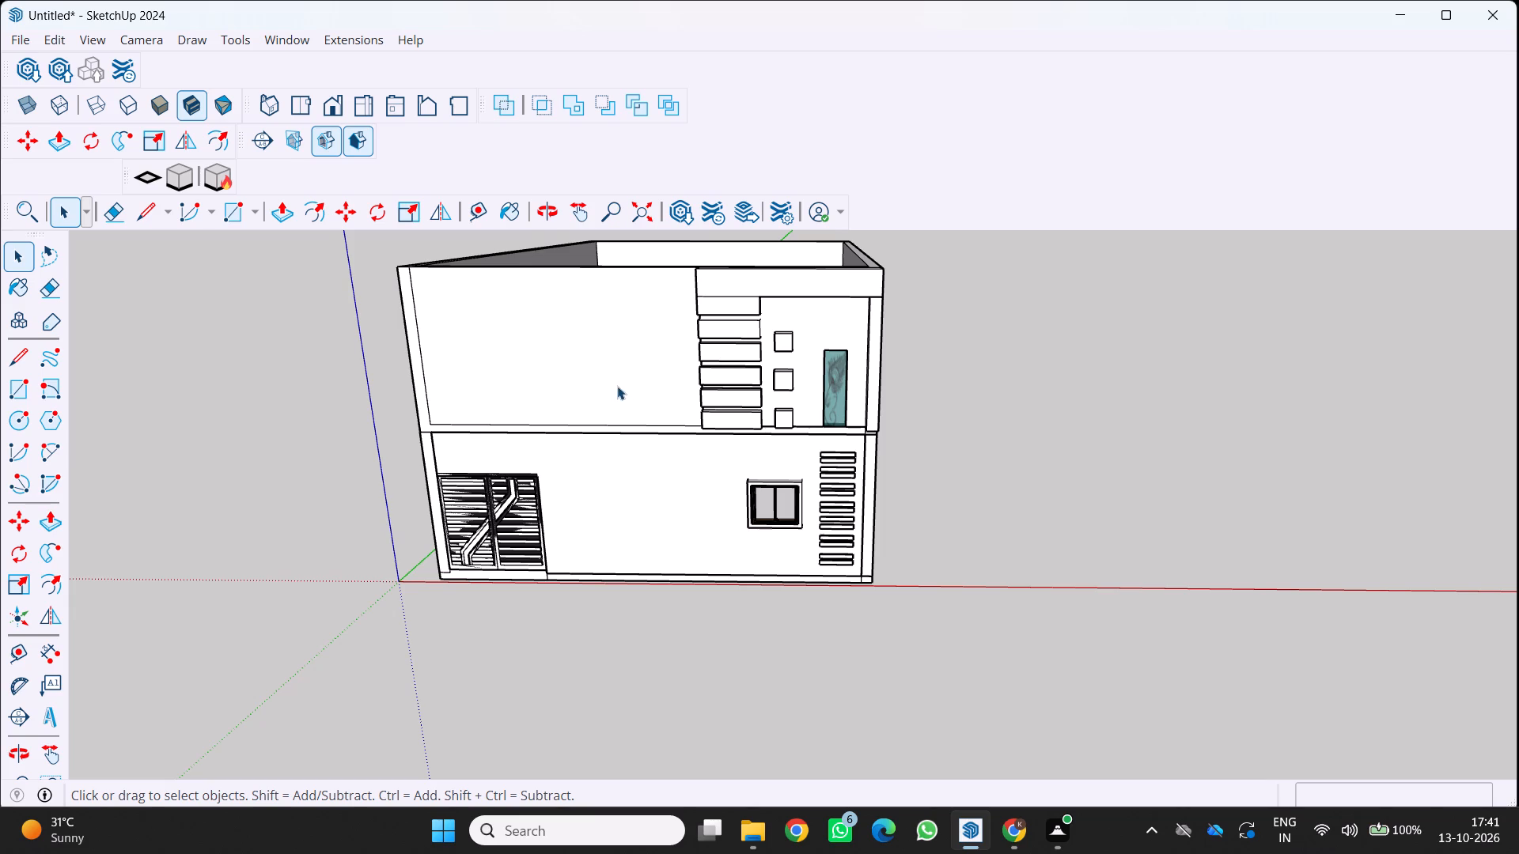
pyautogui.moveTo(624, 388); pyautogui.dragTo(716, 436, button='middle')
pyautogui.scroll(-3, 718, 436)
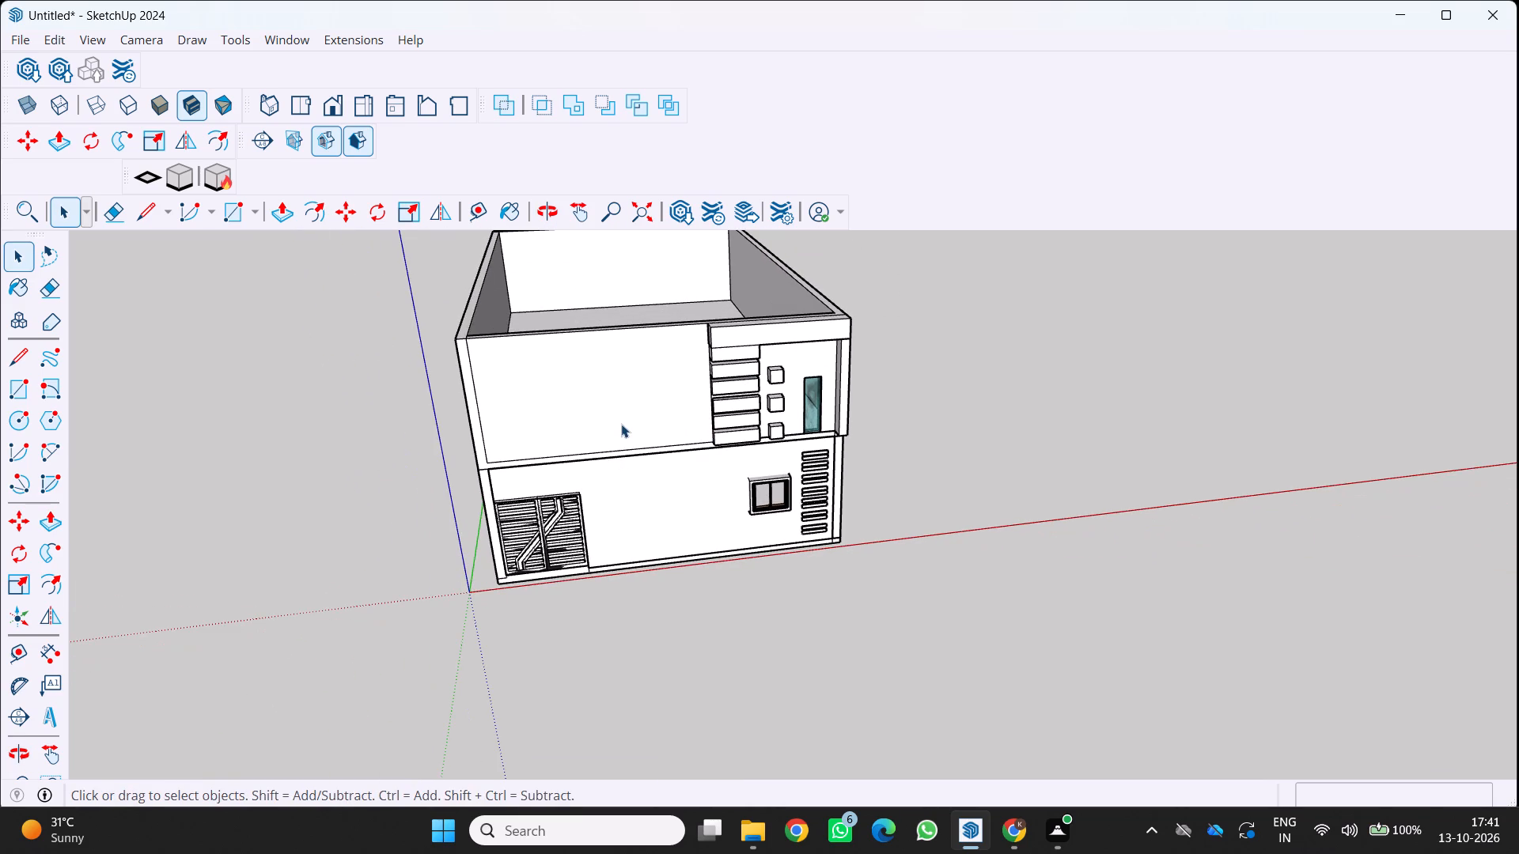
pyautogui.moveTo(598, 414); pyautogui.dragTo(665, 456, button='middle')
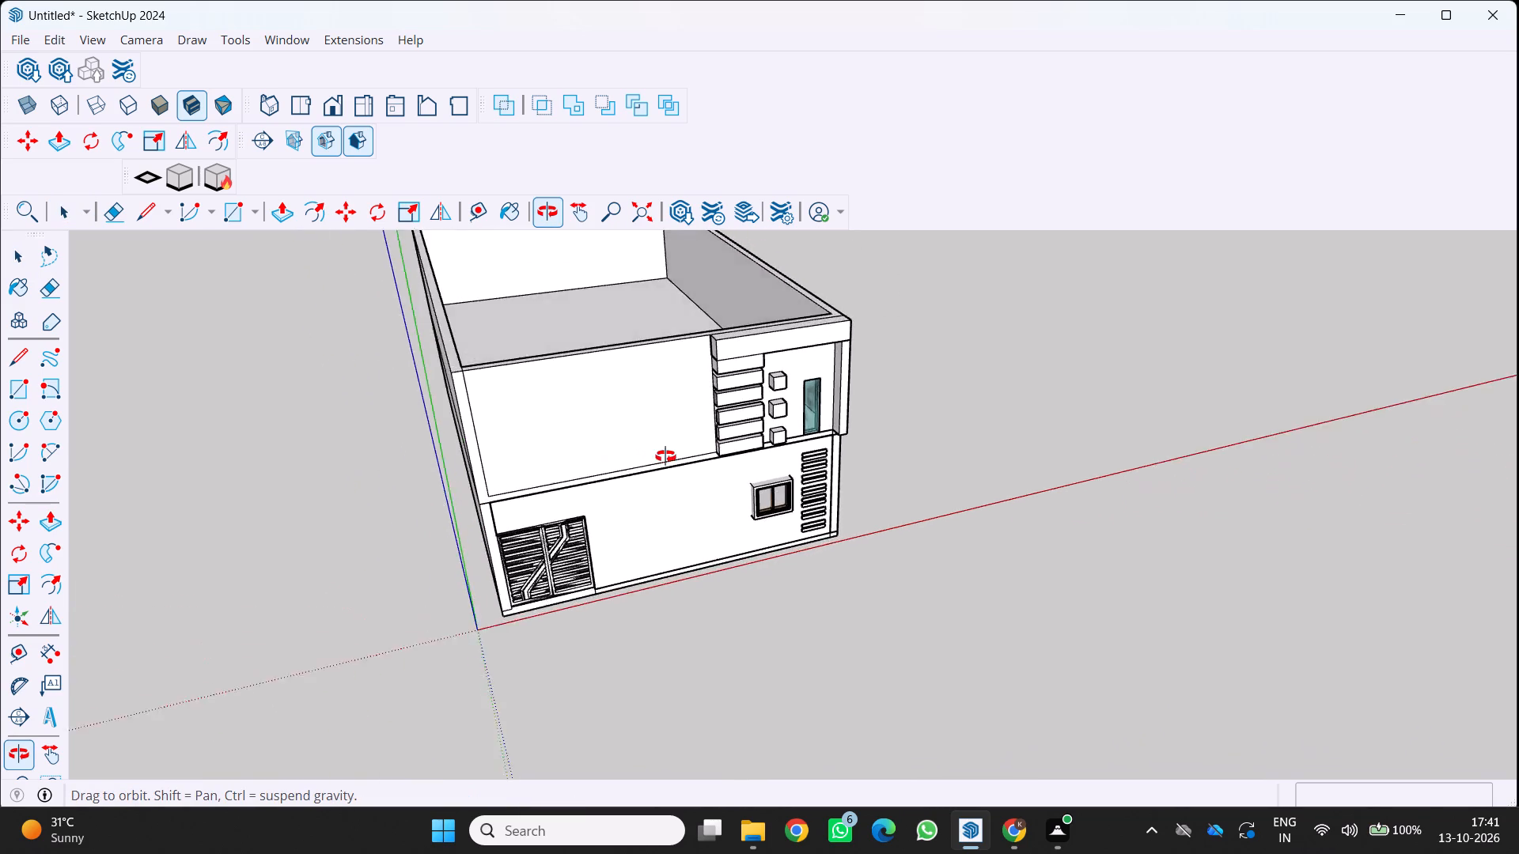
pyautogui.moveTo(665, 456); pyautogui.dragTo(538, 452, button='middle')
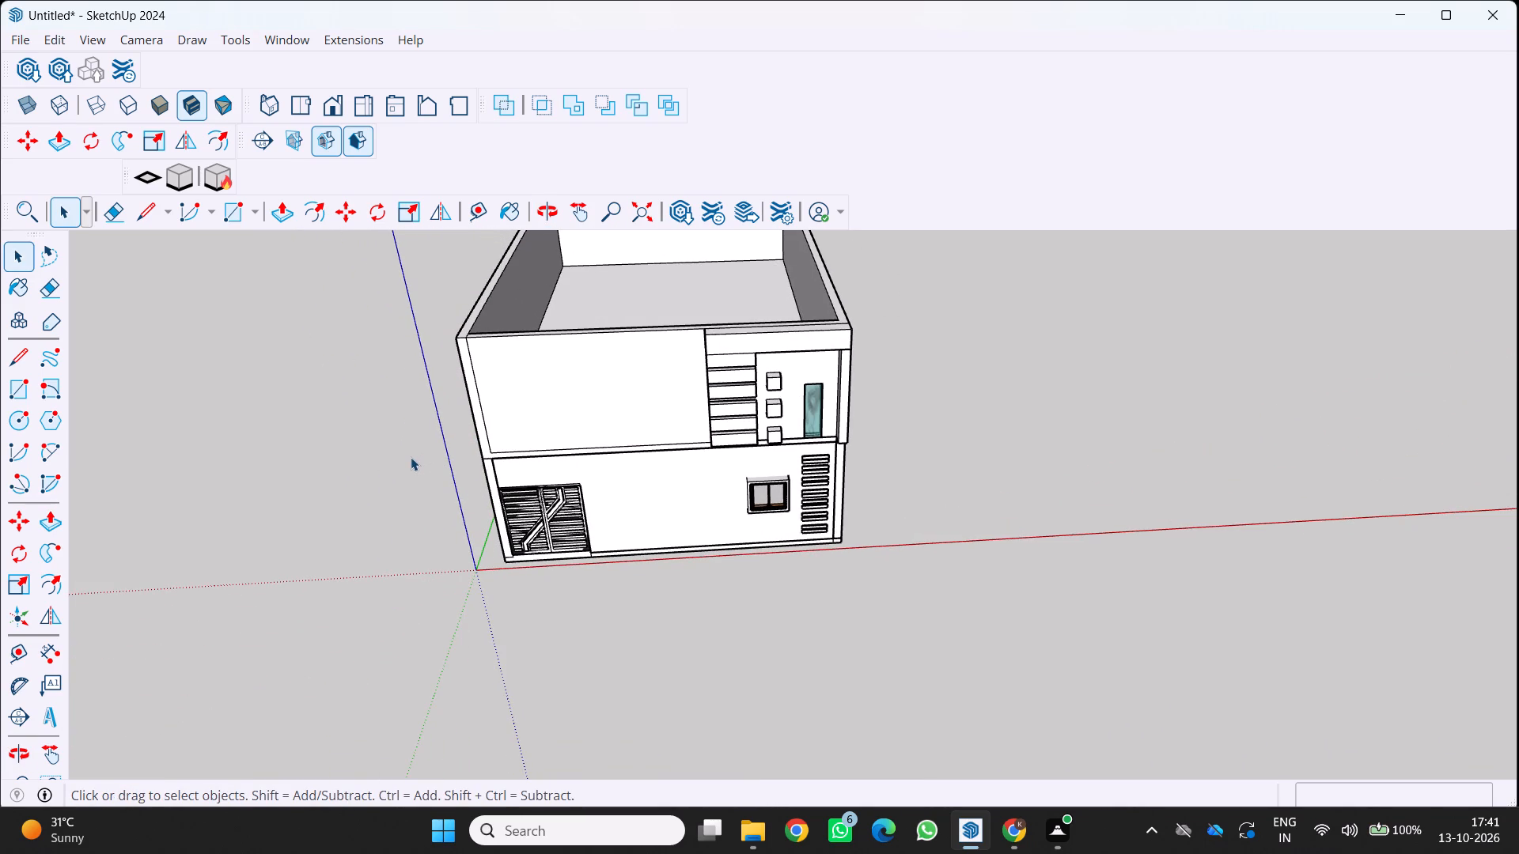
pyautogui.scroll(1, 404, 351)
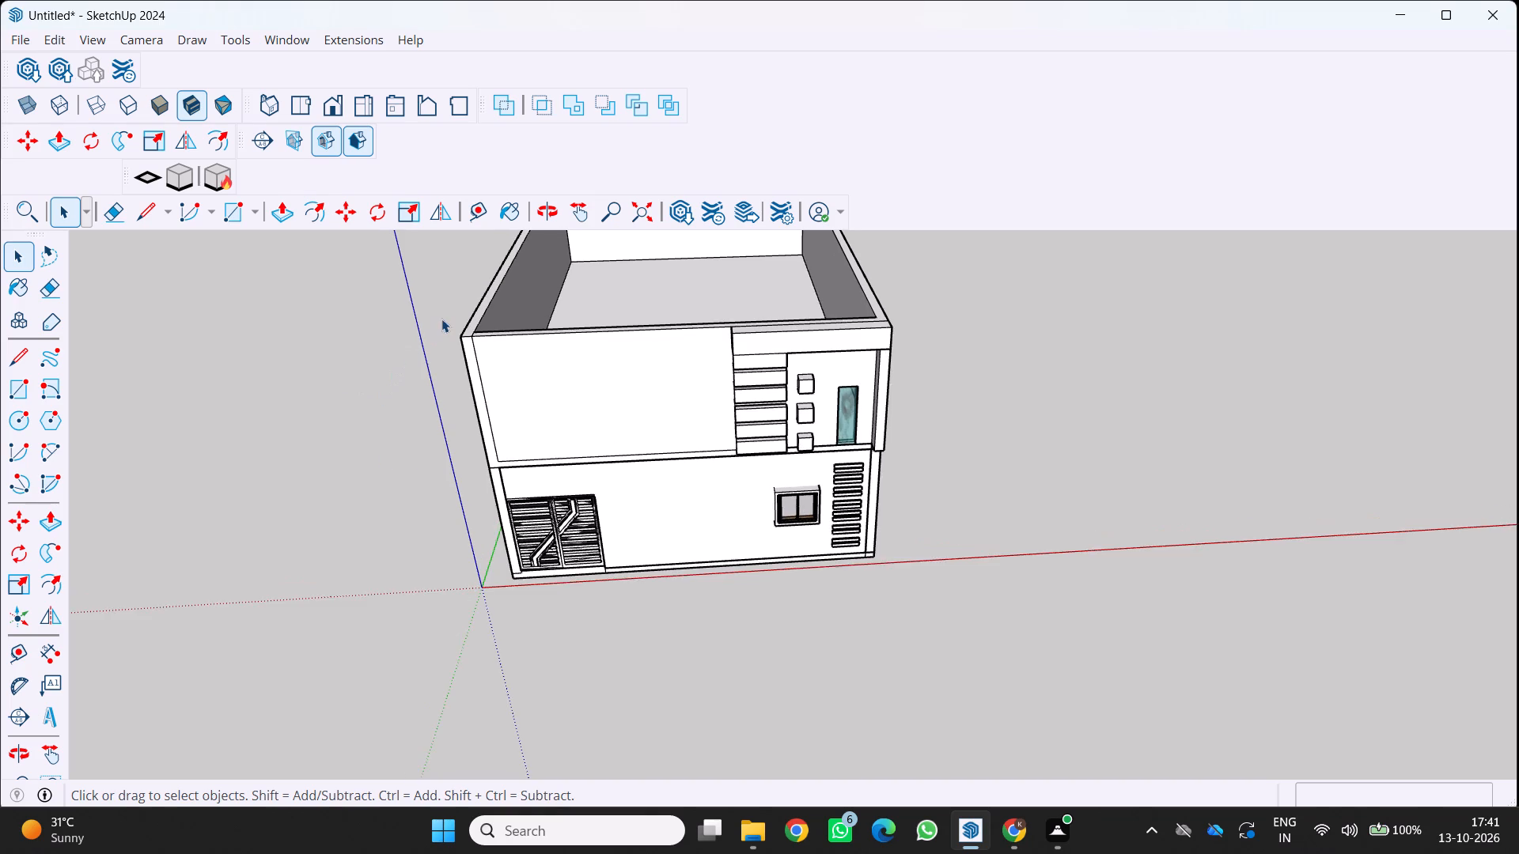
pyautogui.scroll(1, 441, 319)
pyautogui.moveTo(447, 317); pyautogui.dragTo(506, 357, button='middle')
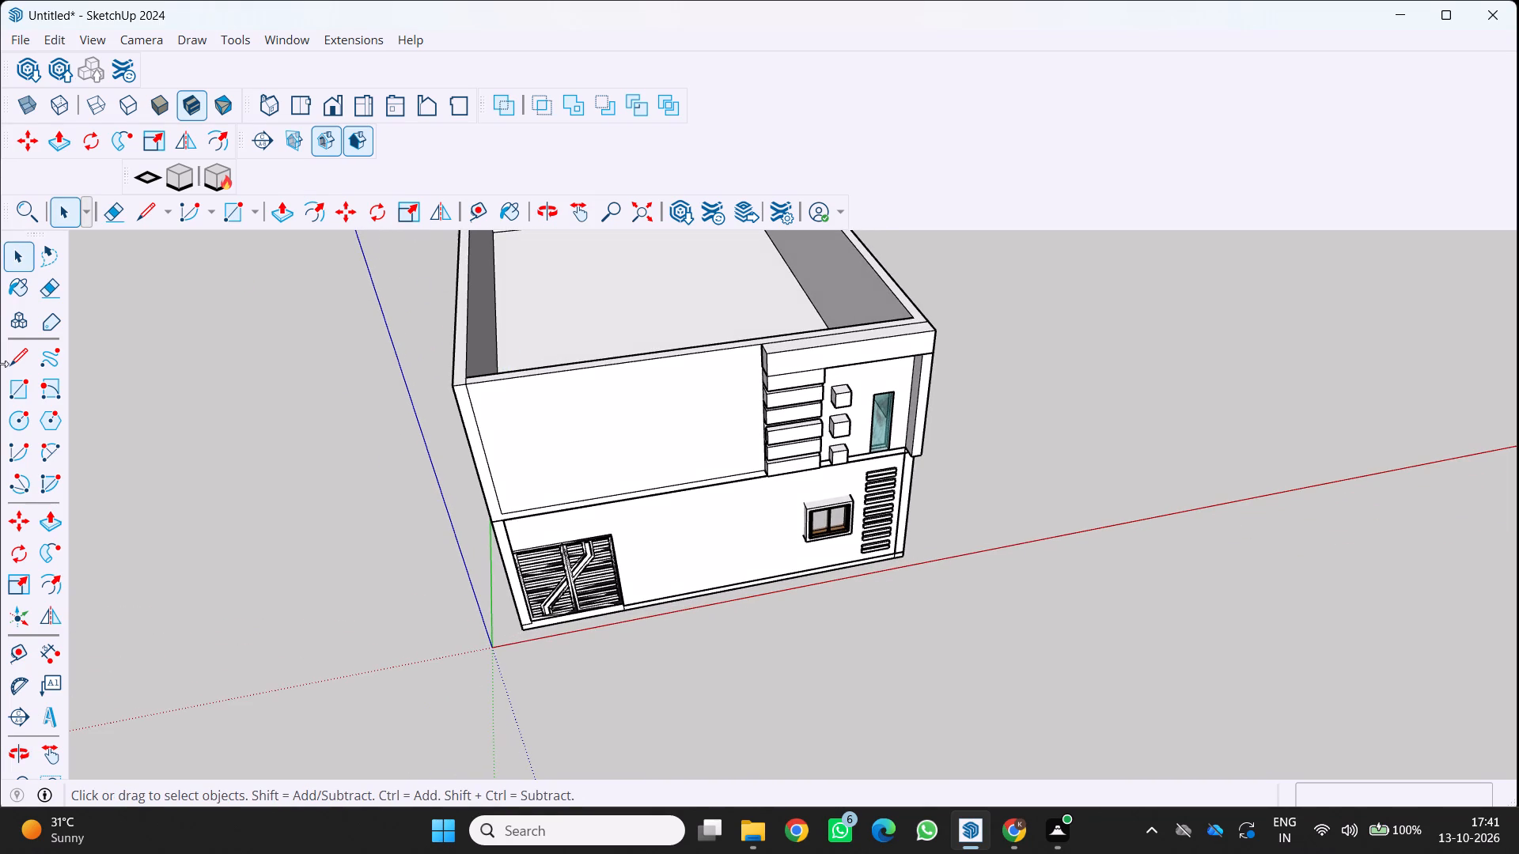
# Draw a line across the top of the gate-side wall, marking off a section at its front corner.
pyautogui.click(24, 362)
pyautogui.scroll(3, 713, 424)
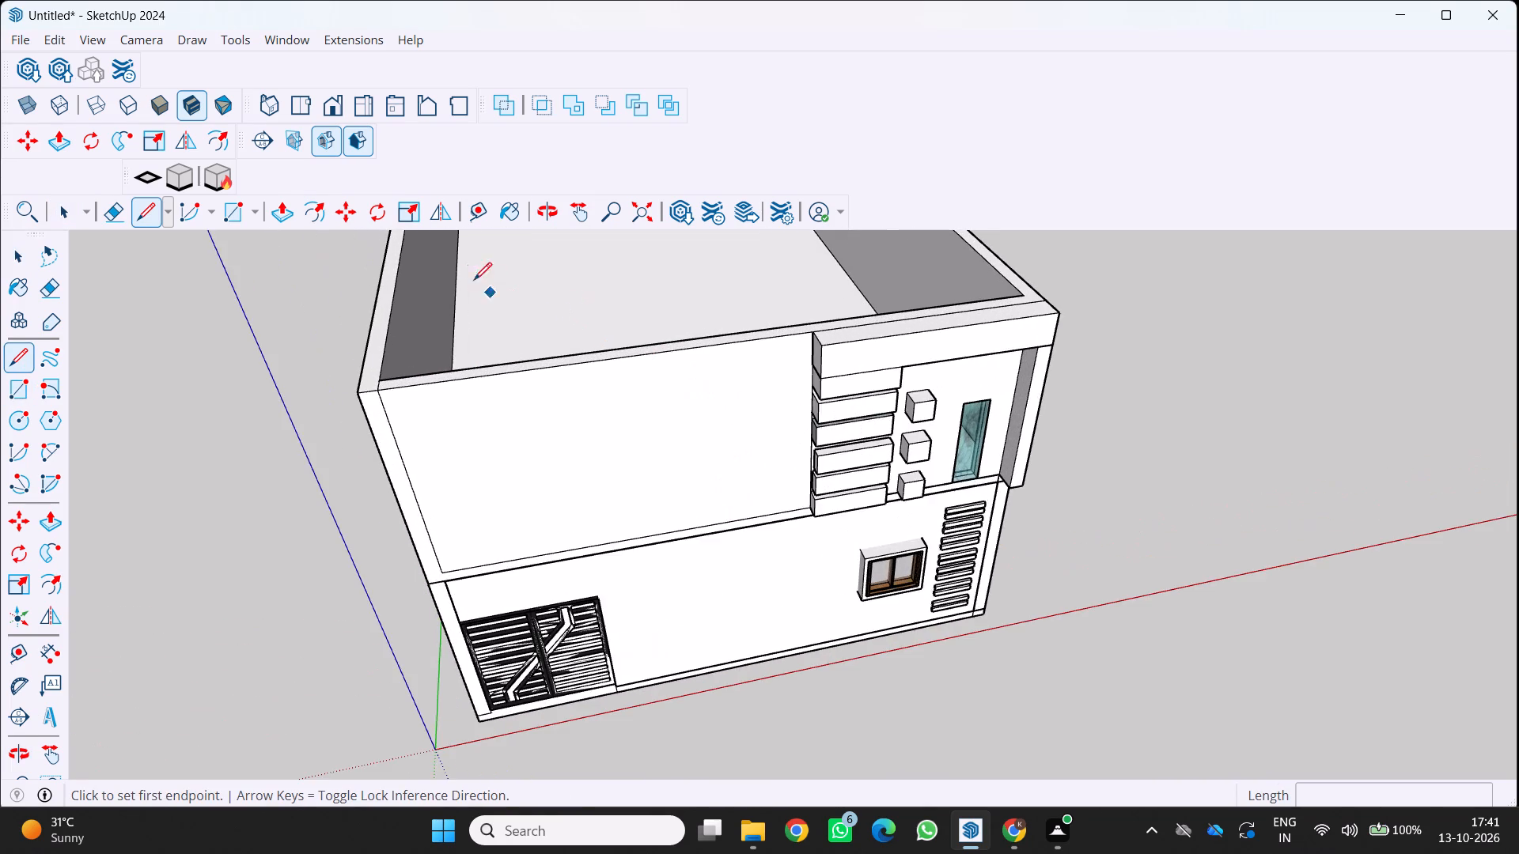
pyautogui.scroll(-5, 445, 274)
pyautogui.moveTo(445, 276); pyautogui.dragTo(514, 303, button='middle')
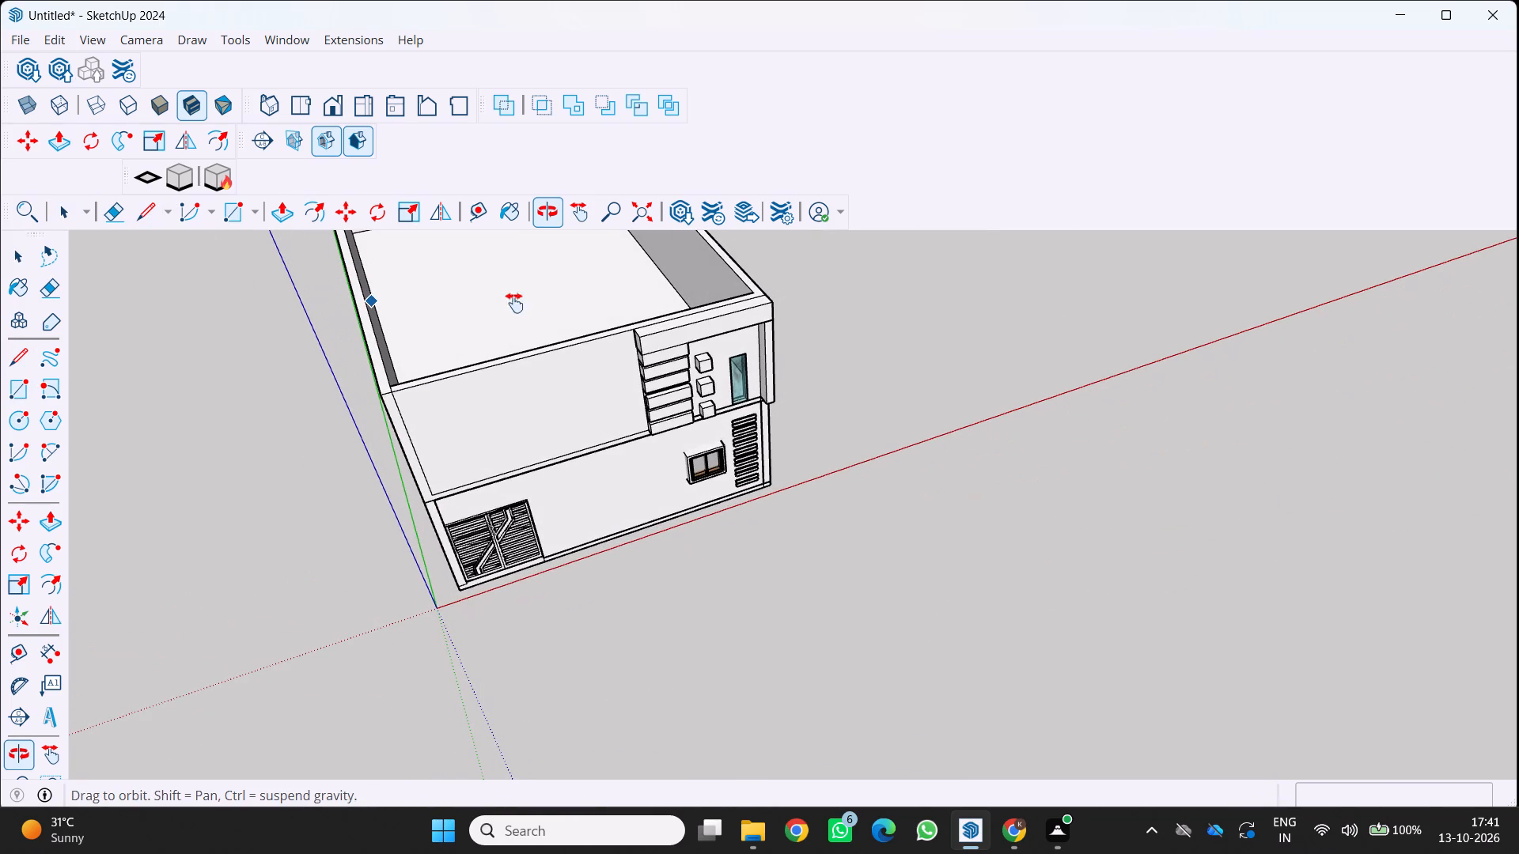
pyautogui.moveTo(514, 303); pyautogui.dragTo(507, 574, button='middle')
pyautogui.moveTo(343, 593); pyautogui.dragTo(304, 479, button='middle')
pyautogui.scroll(-1, 305, 478)
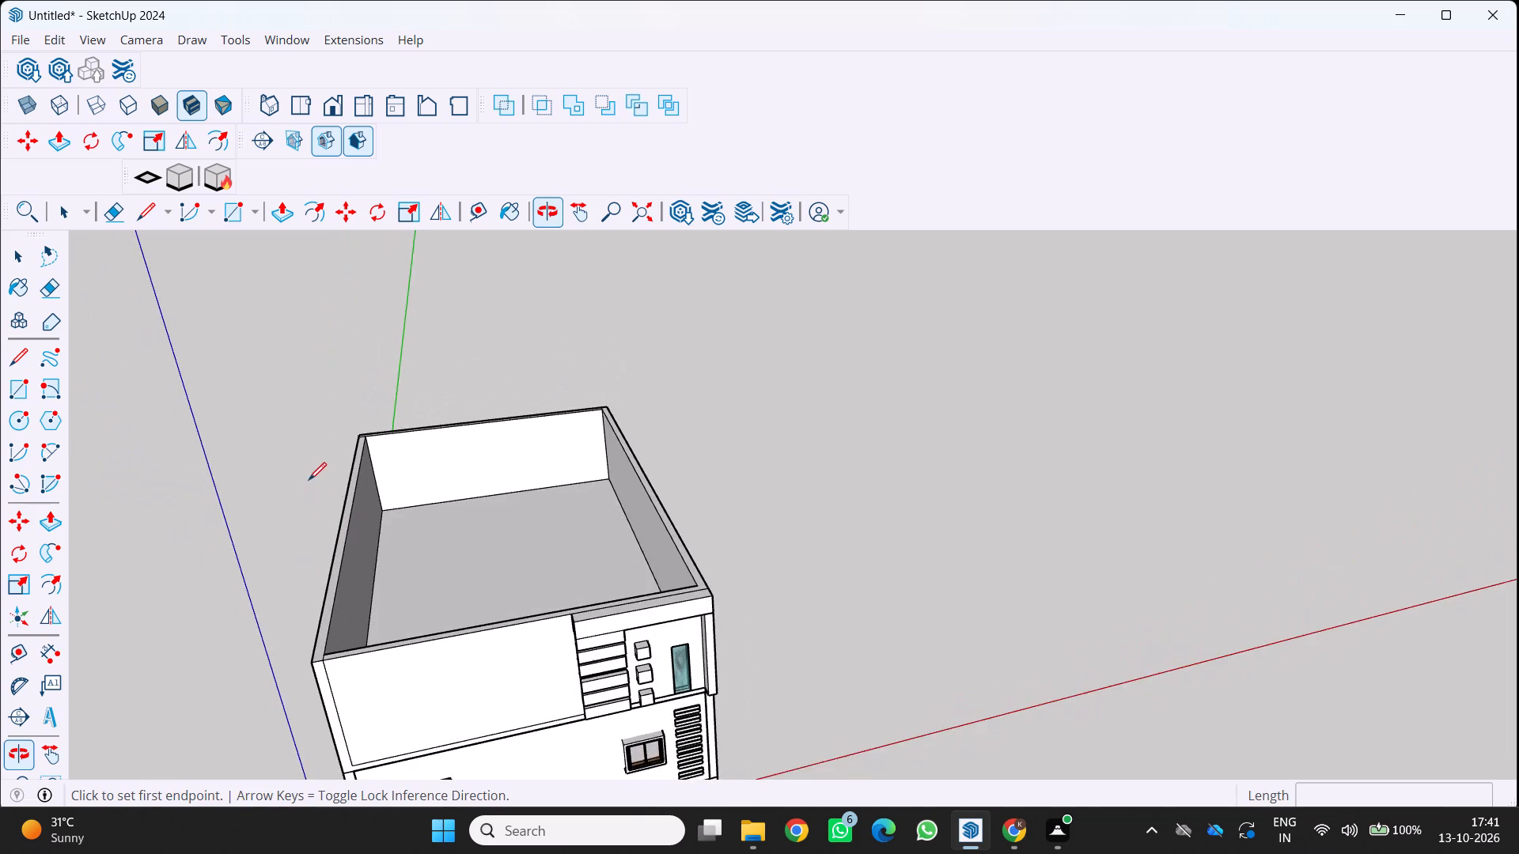
pyautogui.scroll(2, 260, 770)
pyautogui.scroll(2, 368, 555)
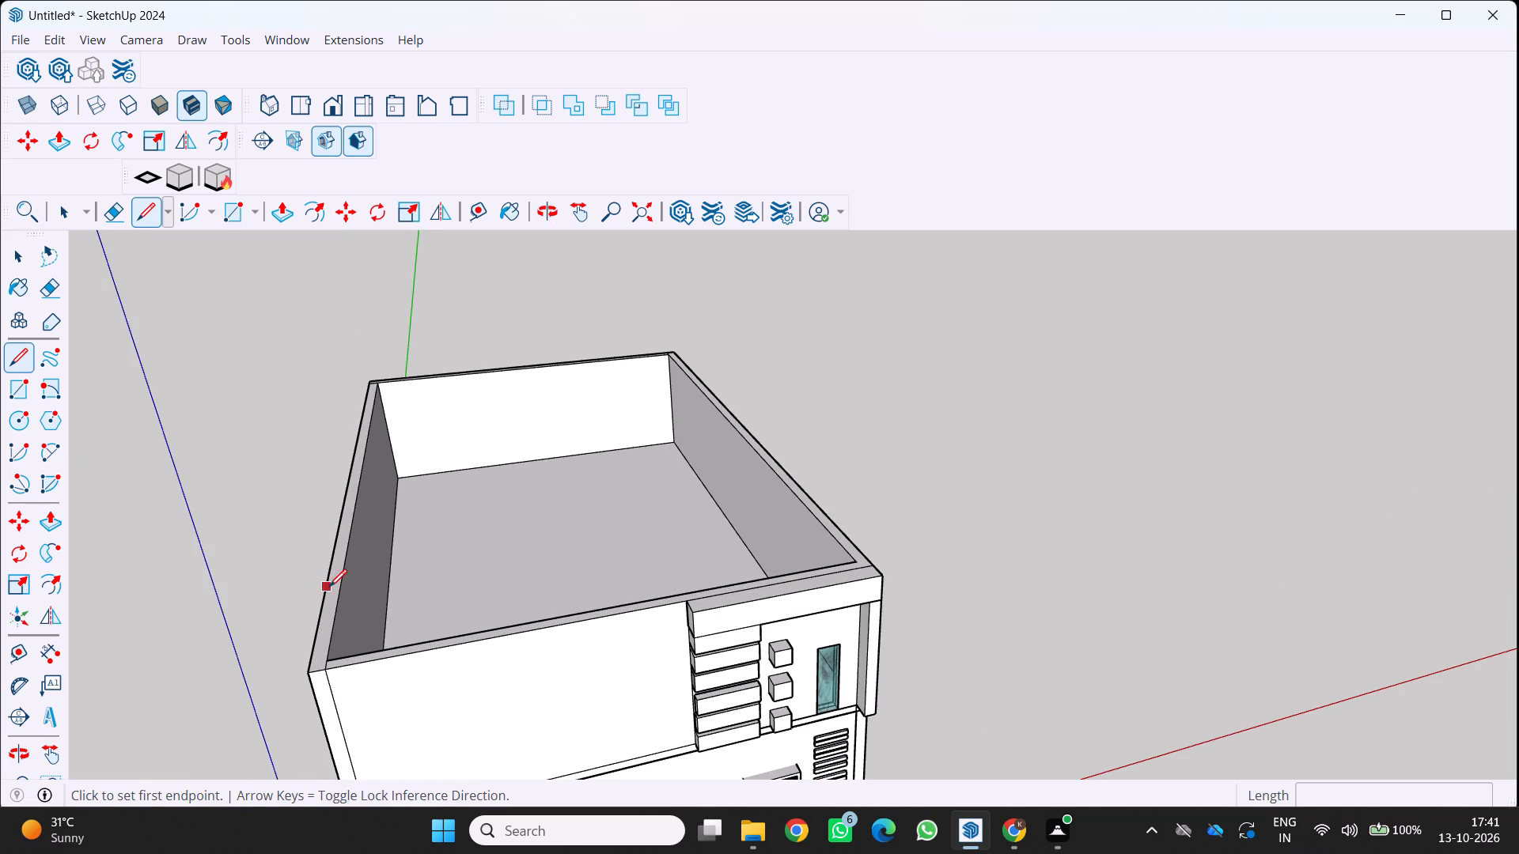
pyautogui.click(328, 597)
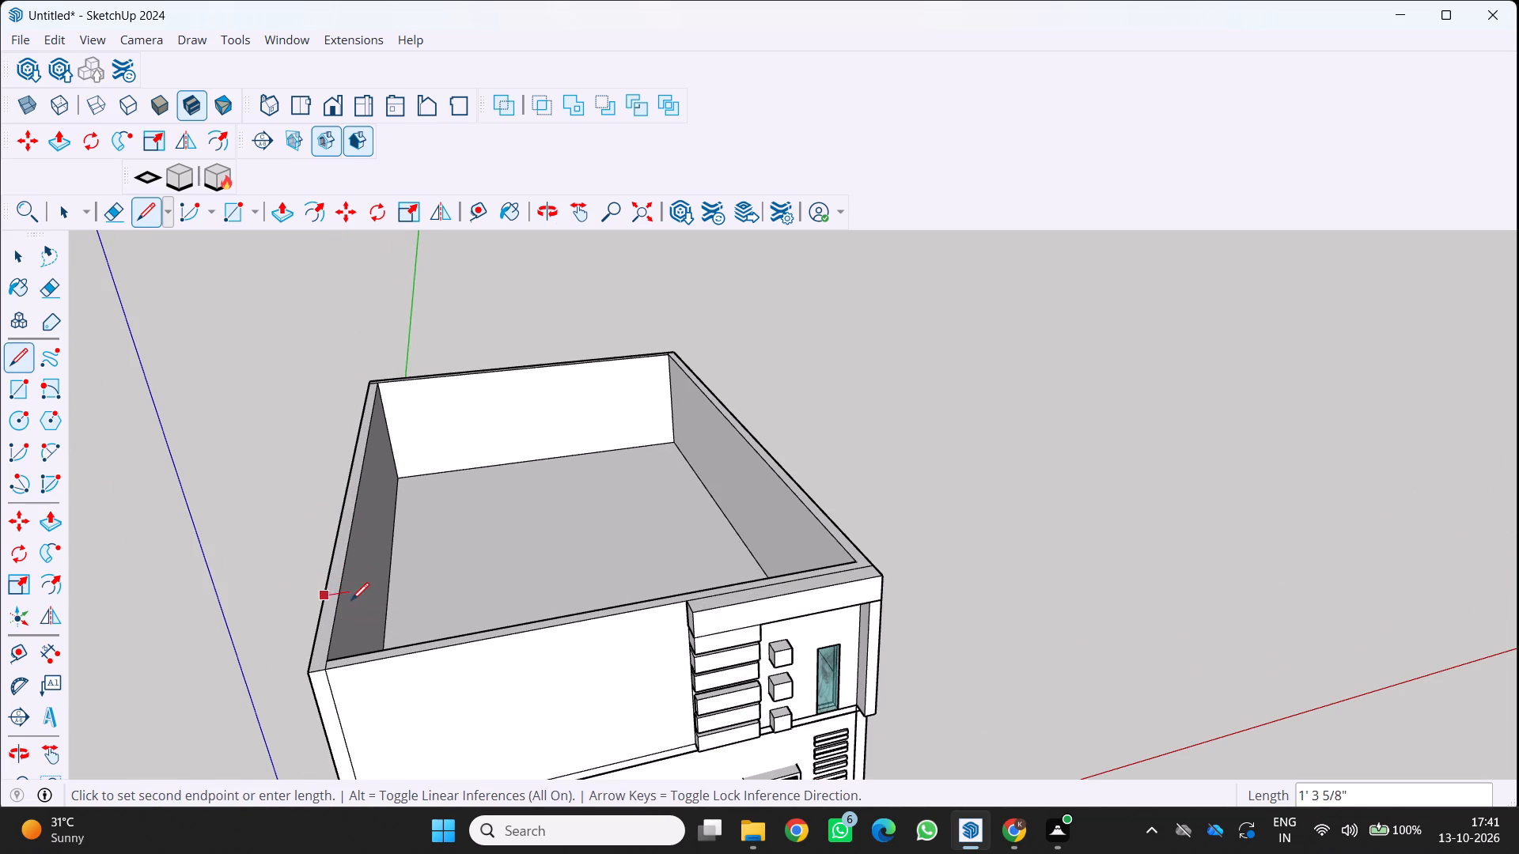
pyautogui.click(340, 594)
pyautogui.scroll(1, 362, 663)
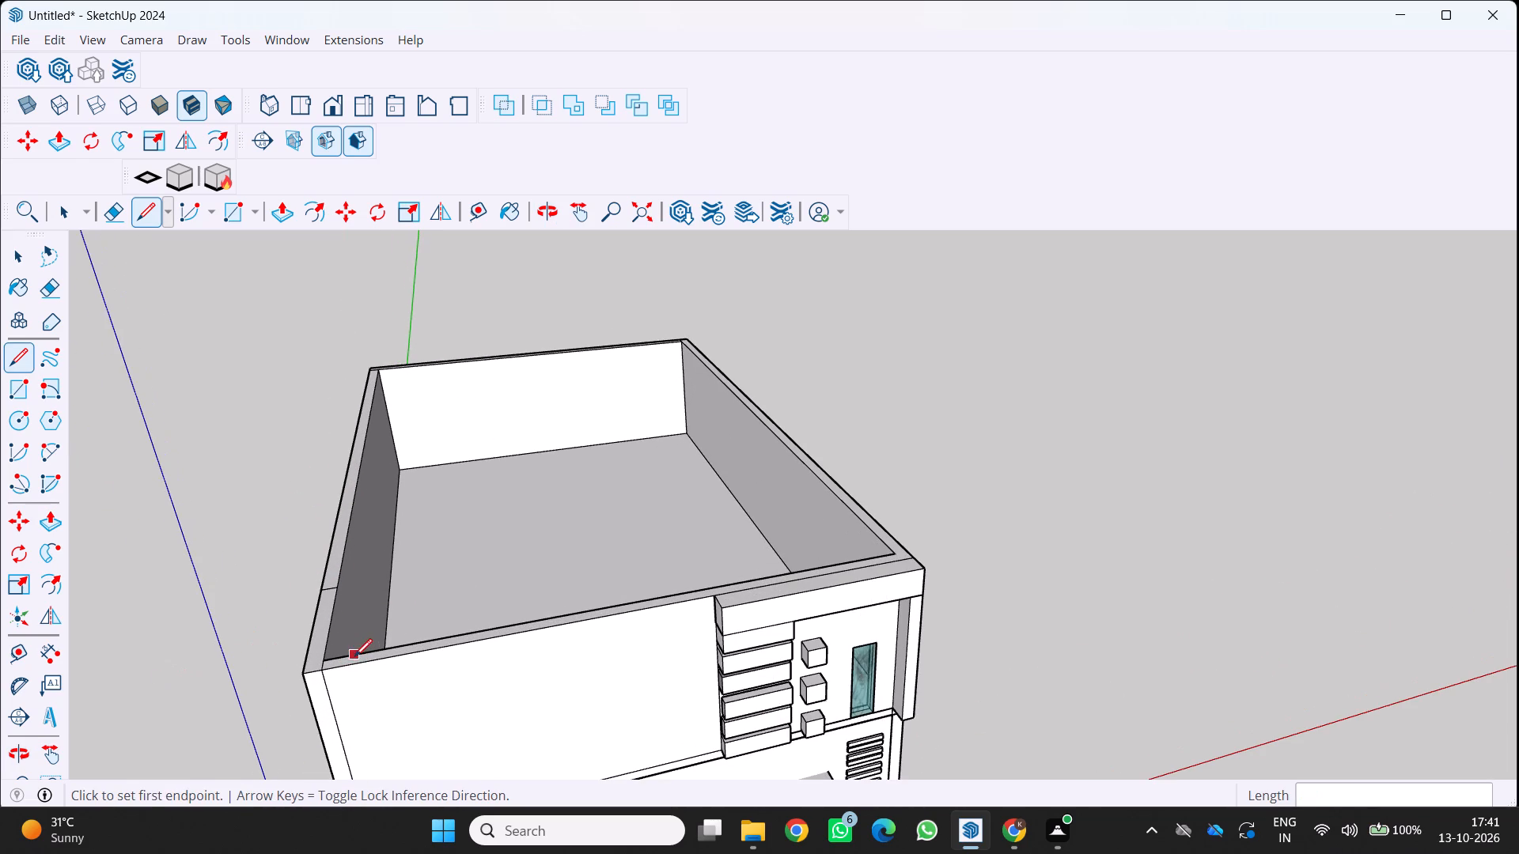
# Push/Pull the marked front section of the gate-side wall top upward about 10' 9" to form an upright.
pyautogui.press('p')
pyautogui.click(320, 634)
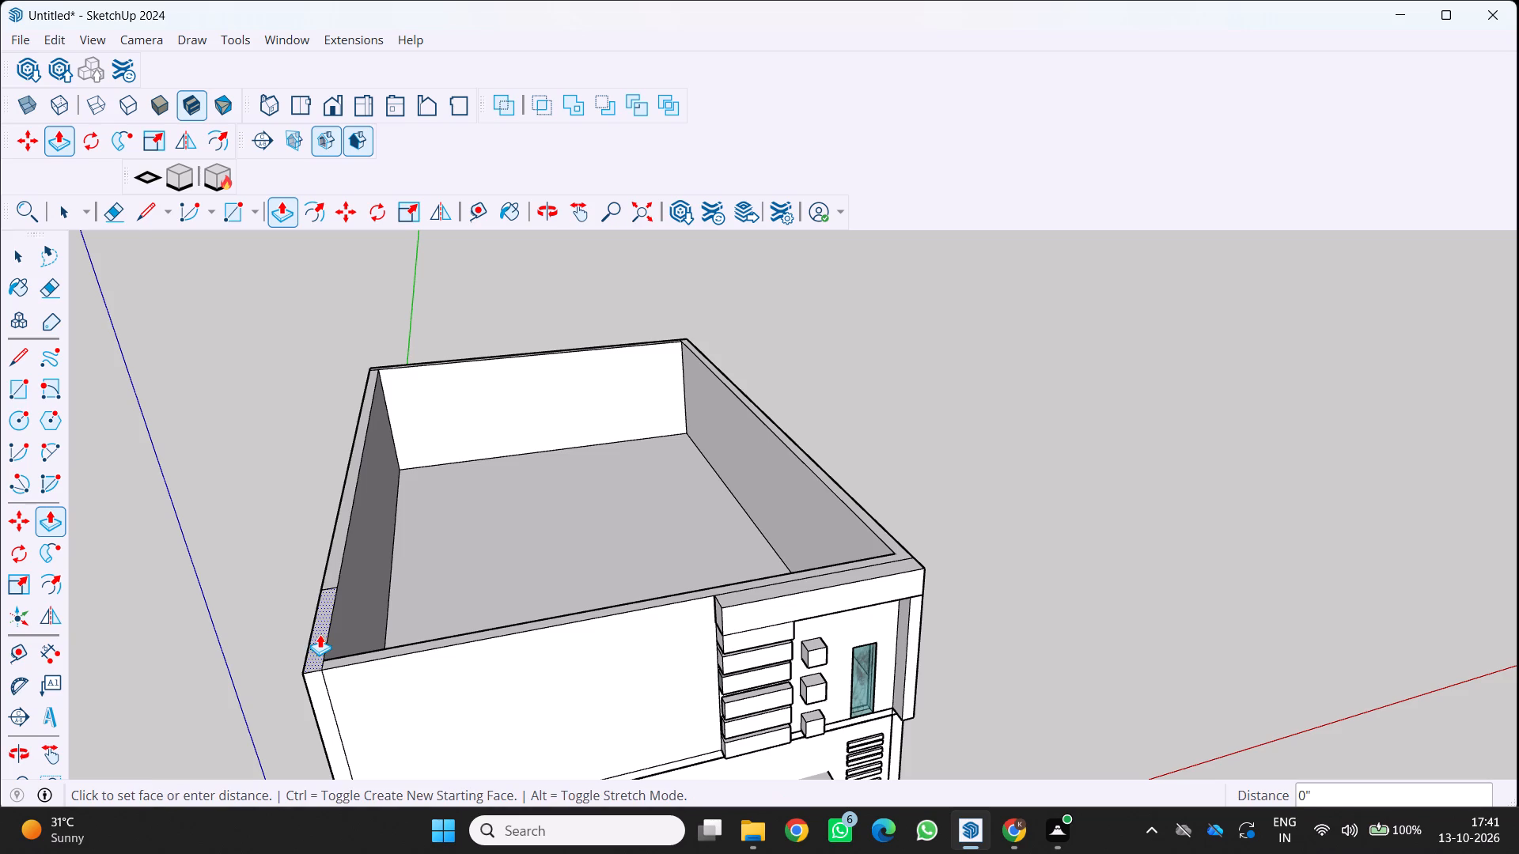
pyautogui.scroll(-4, 335, 531)
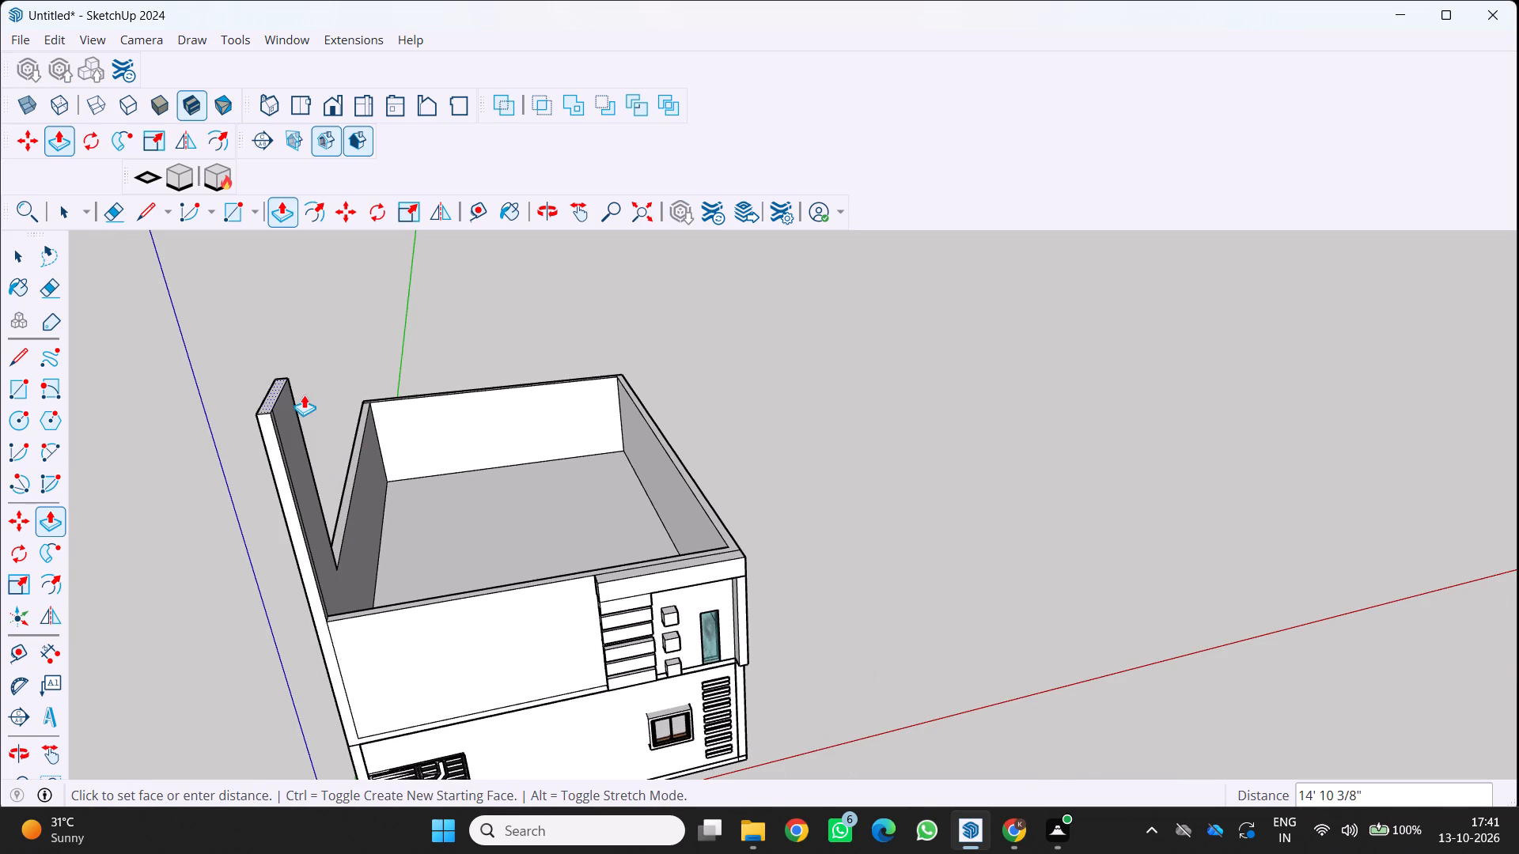
pyautogui.click(319, 453)
# Draw a rectangle about 7 1/2" high and 7' 7" long along the top of the upright's inner face.
pyautogui.scroll(3, 288, 524)
pyautogui.moveTo(345, 608); pyautogui.dragTo(123, 535, button='middle')
pyautogui.scroll(1, 123, 535)
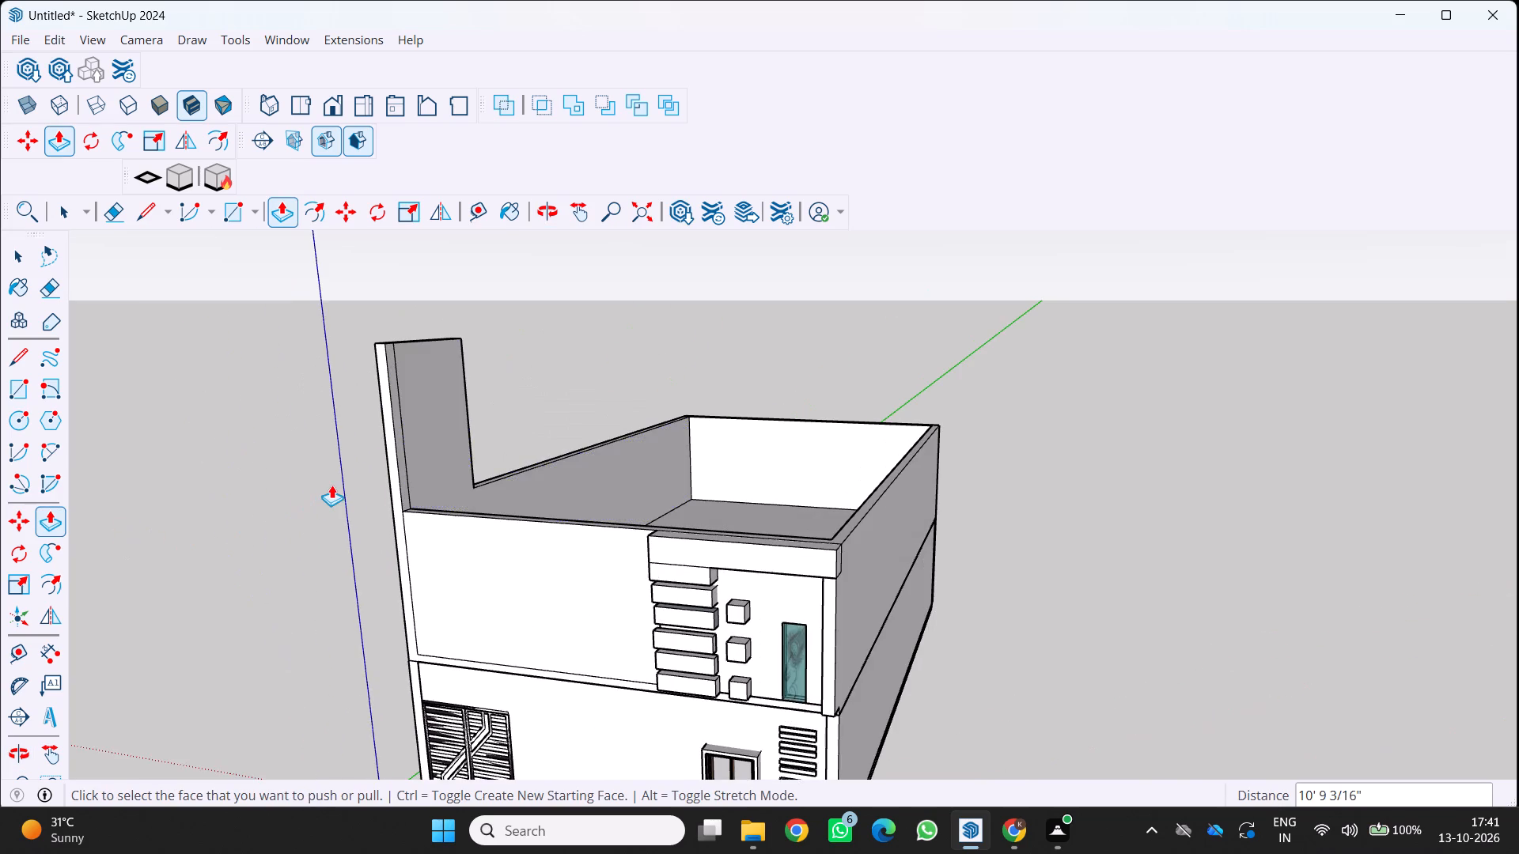
pyautogui.scroll(-3, 331, 485)
pyautogui.moveTo(334, 485); pyautogui.dragTo(468, 511, button='middle')
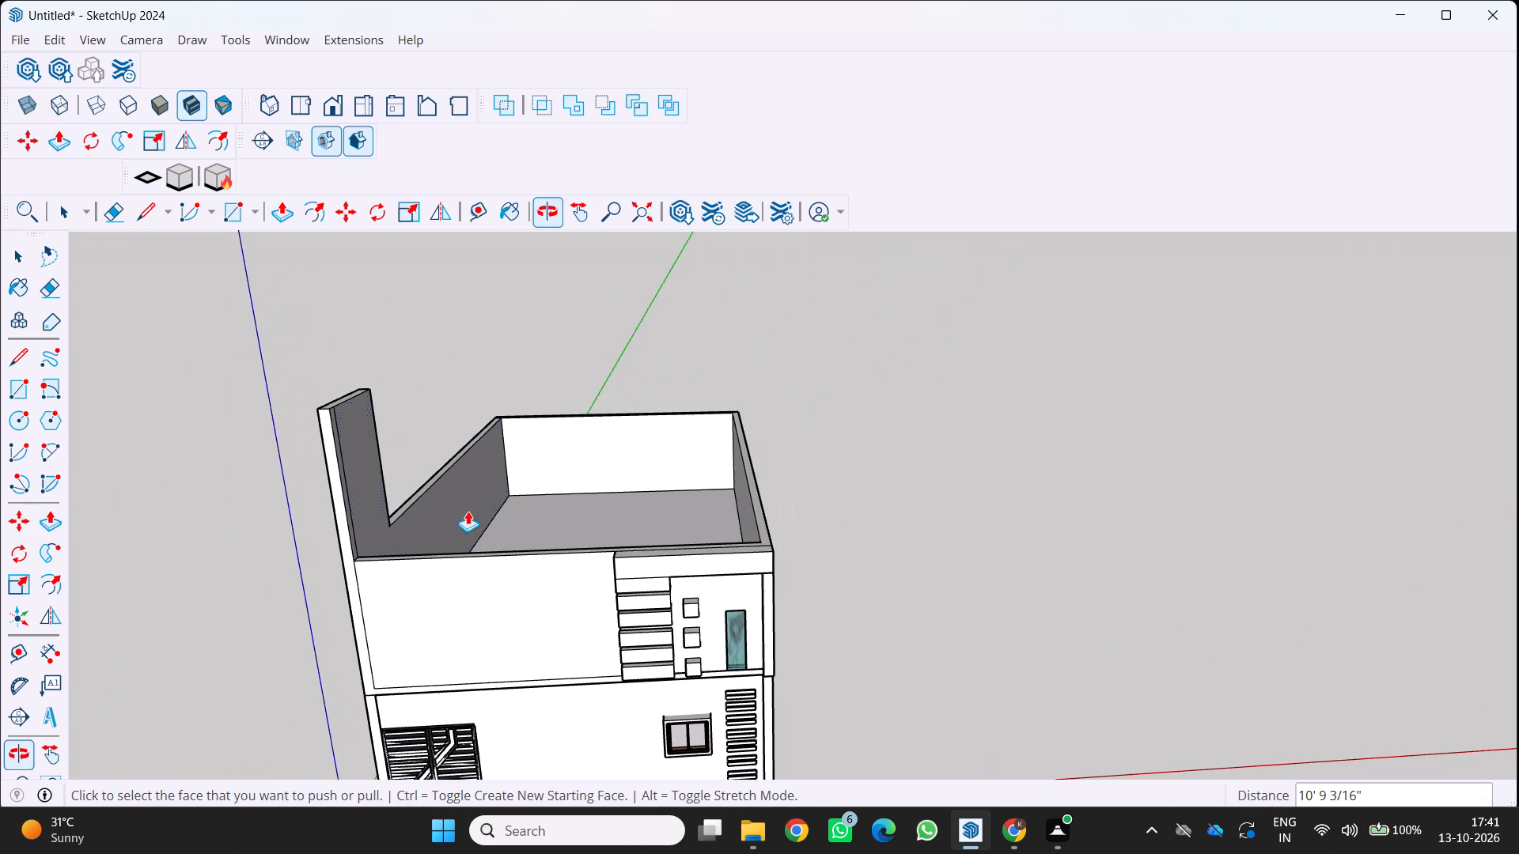
pyautogui.scroll(2, 396, 415)
pyautogui.press('r')
pyautogui.scroll(5, 355, 376)
pyautogui.click(362, 385)
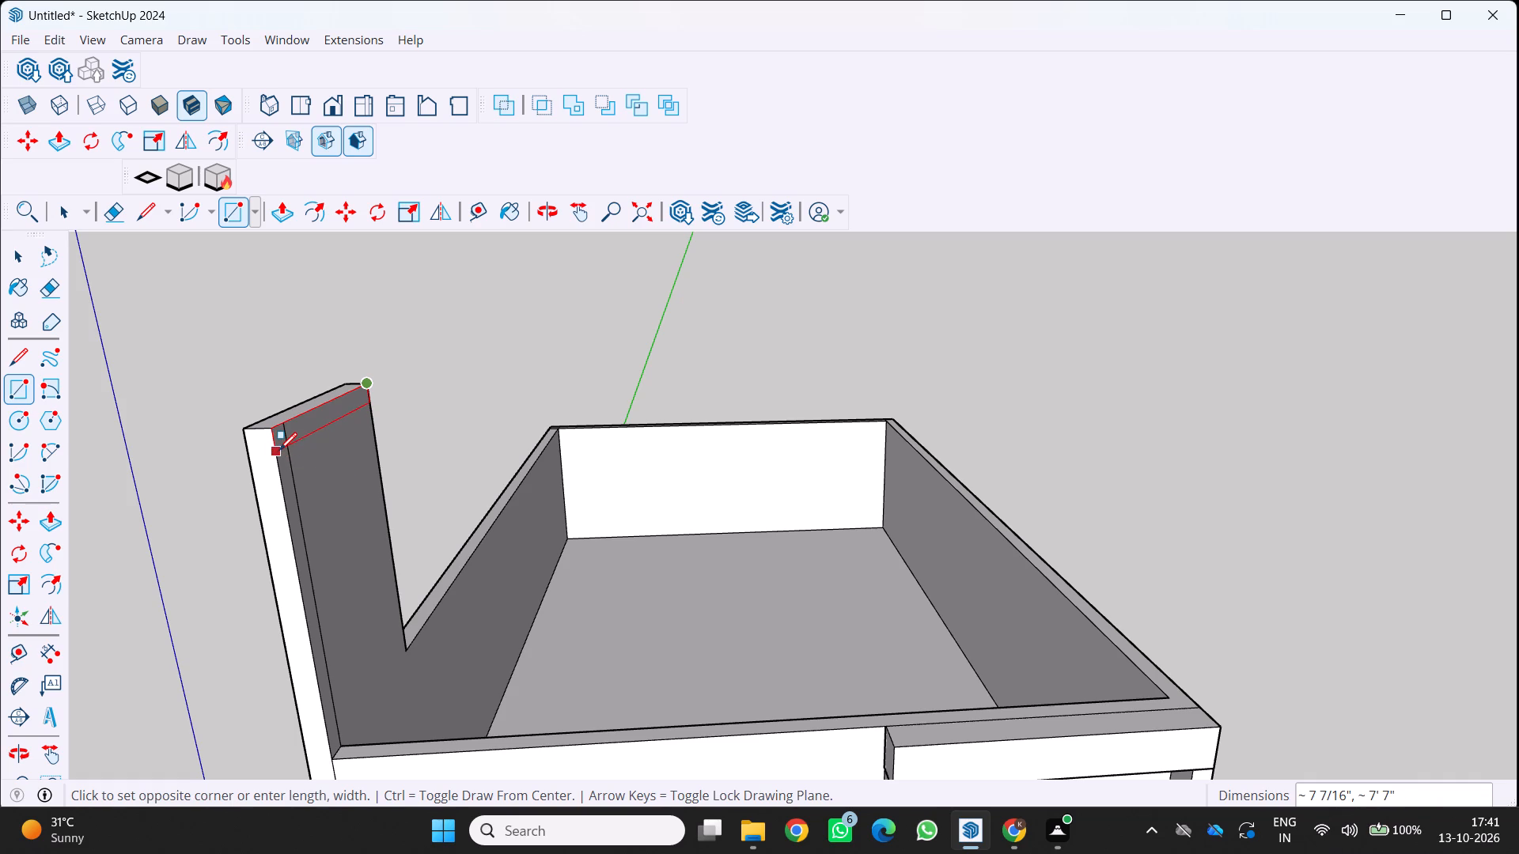
pyautogui.click(279, 450)
# Extrude the rectangle on the upright about 18' 9" across the house front to form a horizontal slab.
pyautogui.press('p')
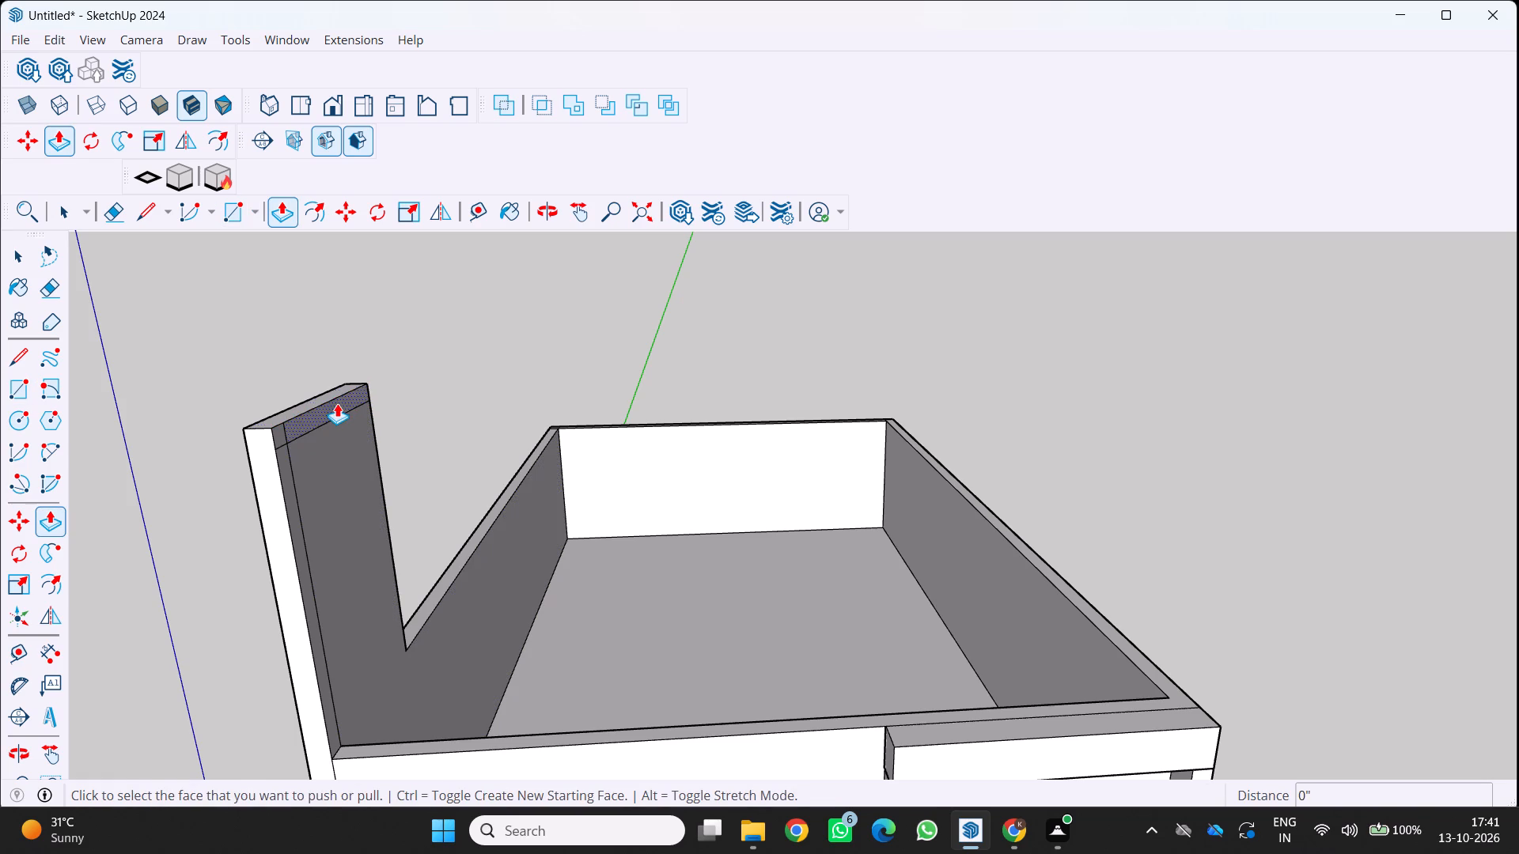
pyautogui.click(337, 403)
pyautogui.scroll(-8, 514, 412)
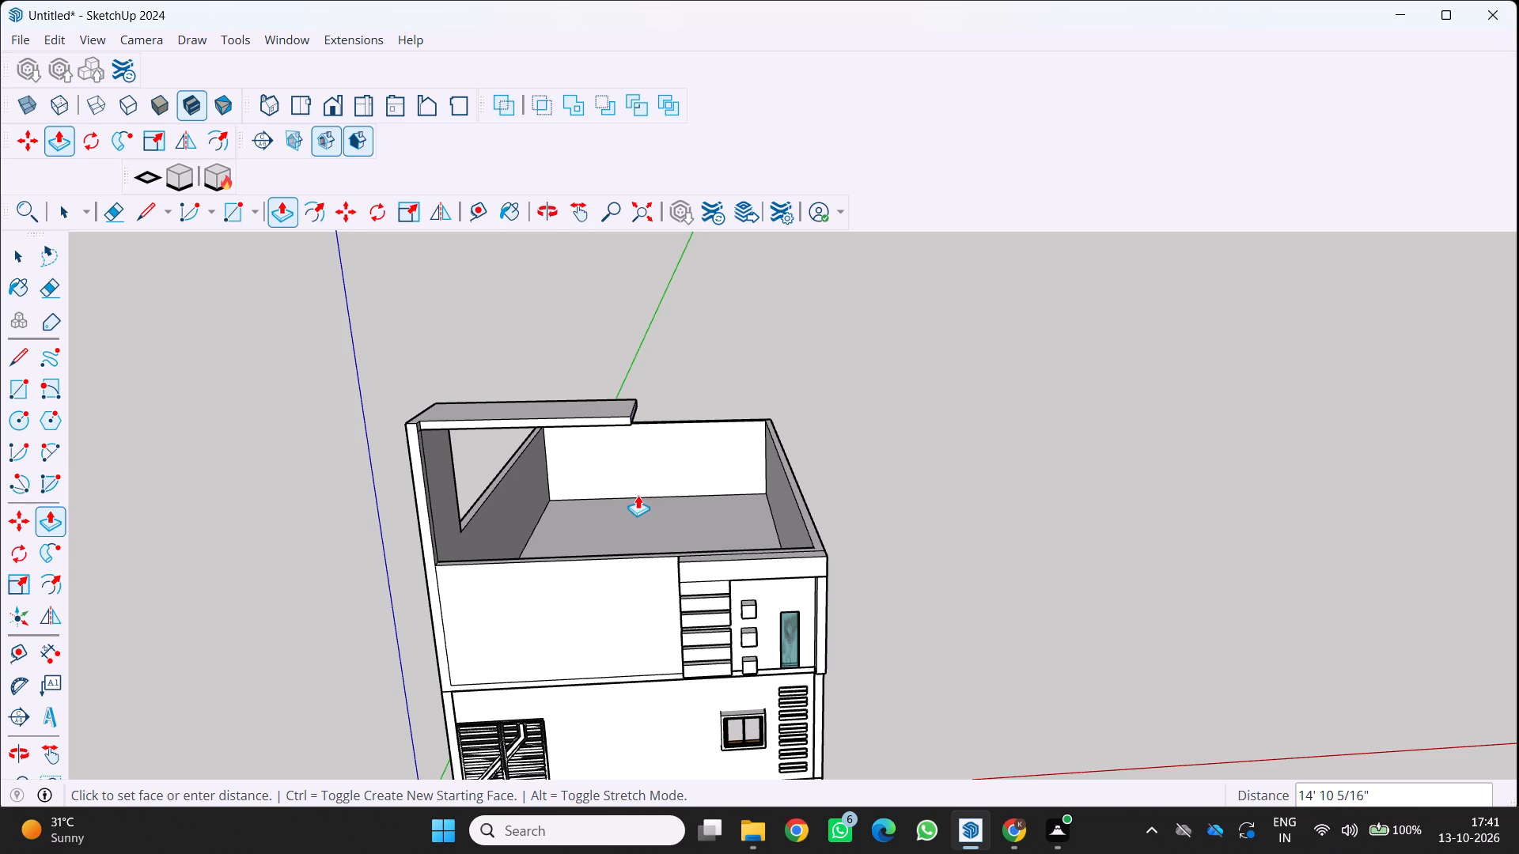
pyautogui.click(687, 485)
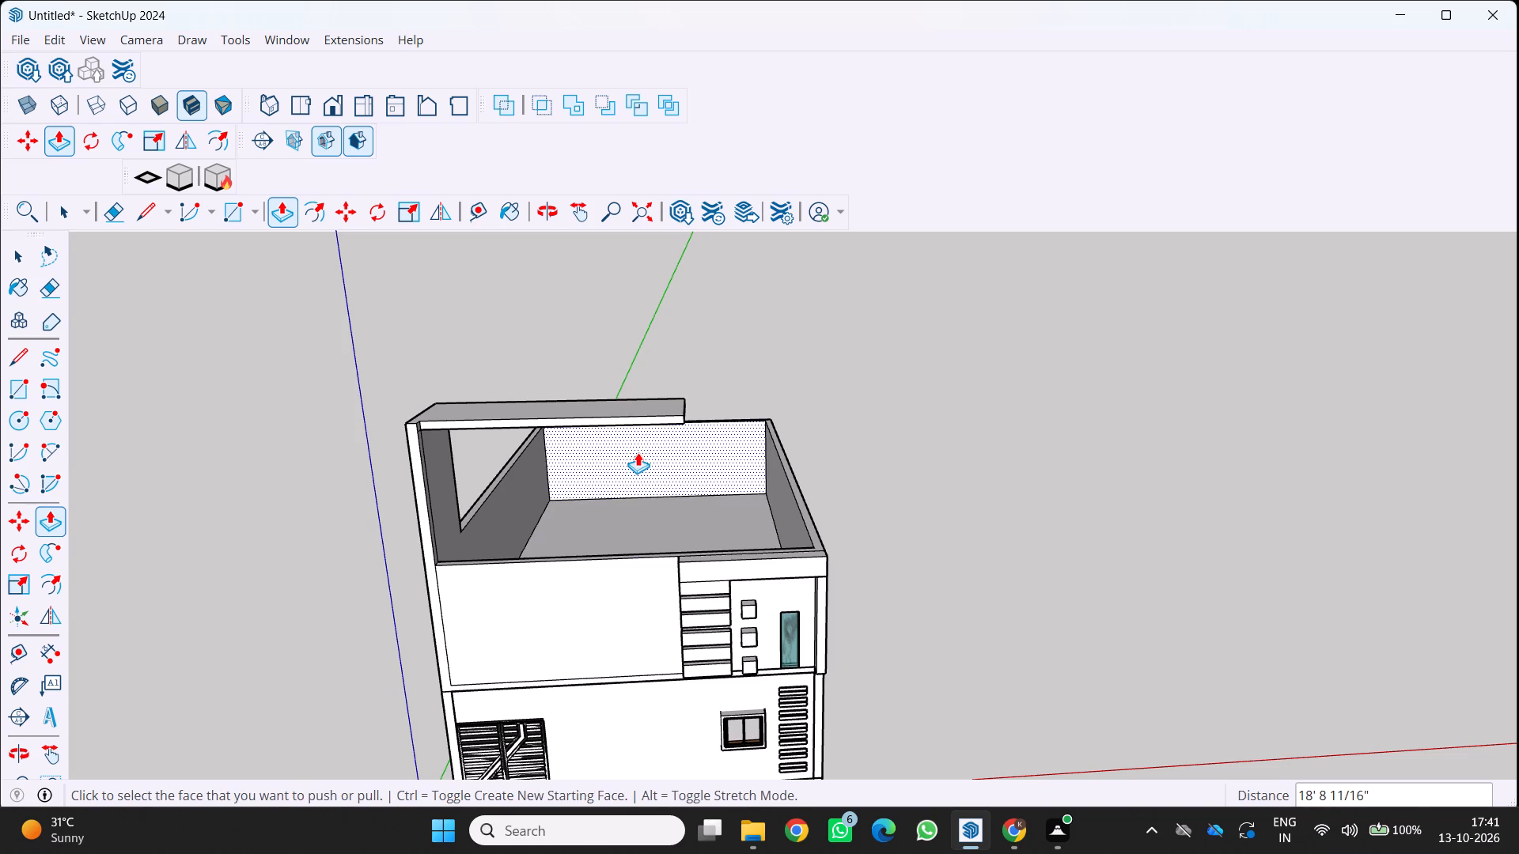
# Pull the slab's front edge face forward 9", flush with the front of the upright.
pyautogui.moveTo(642, 456); pyautogui.dragTo(725, 326, button='middle')
pyautogui.scroll(1, 579, 380)
pyautogui.moveTo(396, 384); pyautogui.dragTo(305, 599, button='middle')
pyautogui.scroll(5, 464, 460)
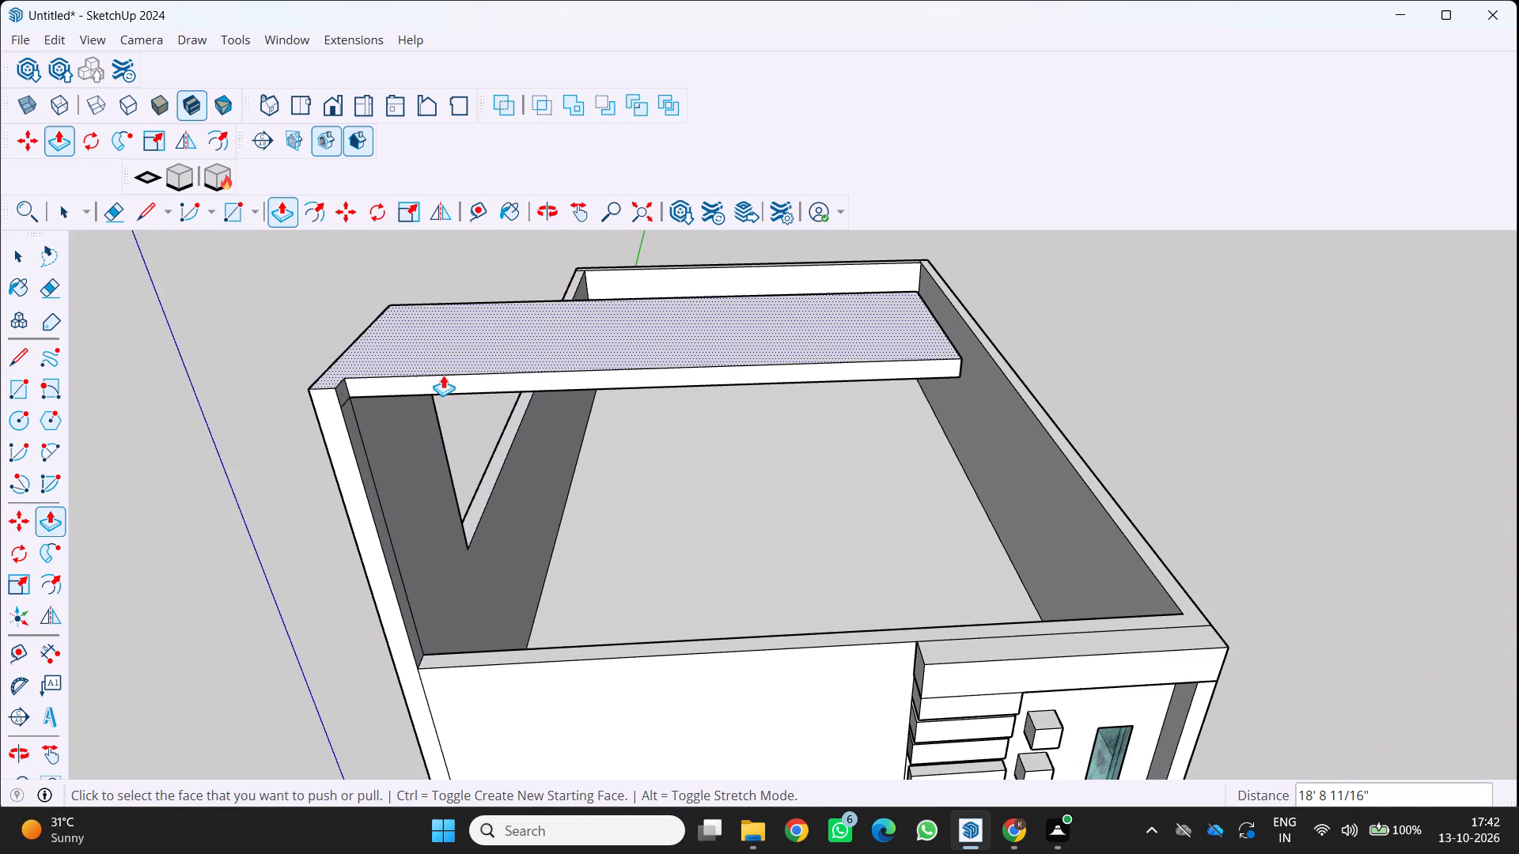
pyautogui.click(446, 390)
pyautogui.click(445, 406)
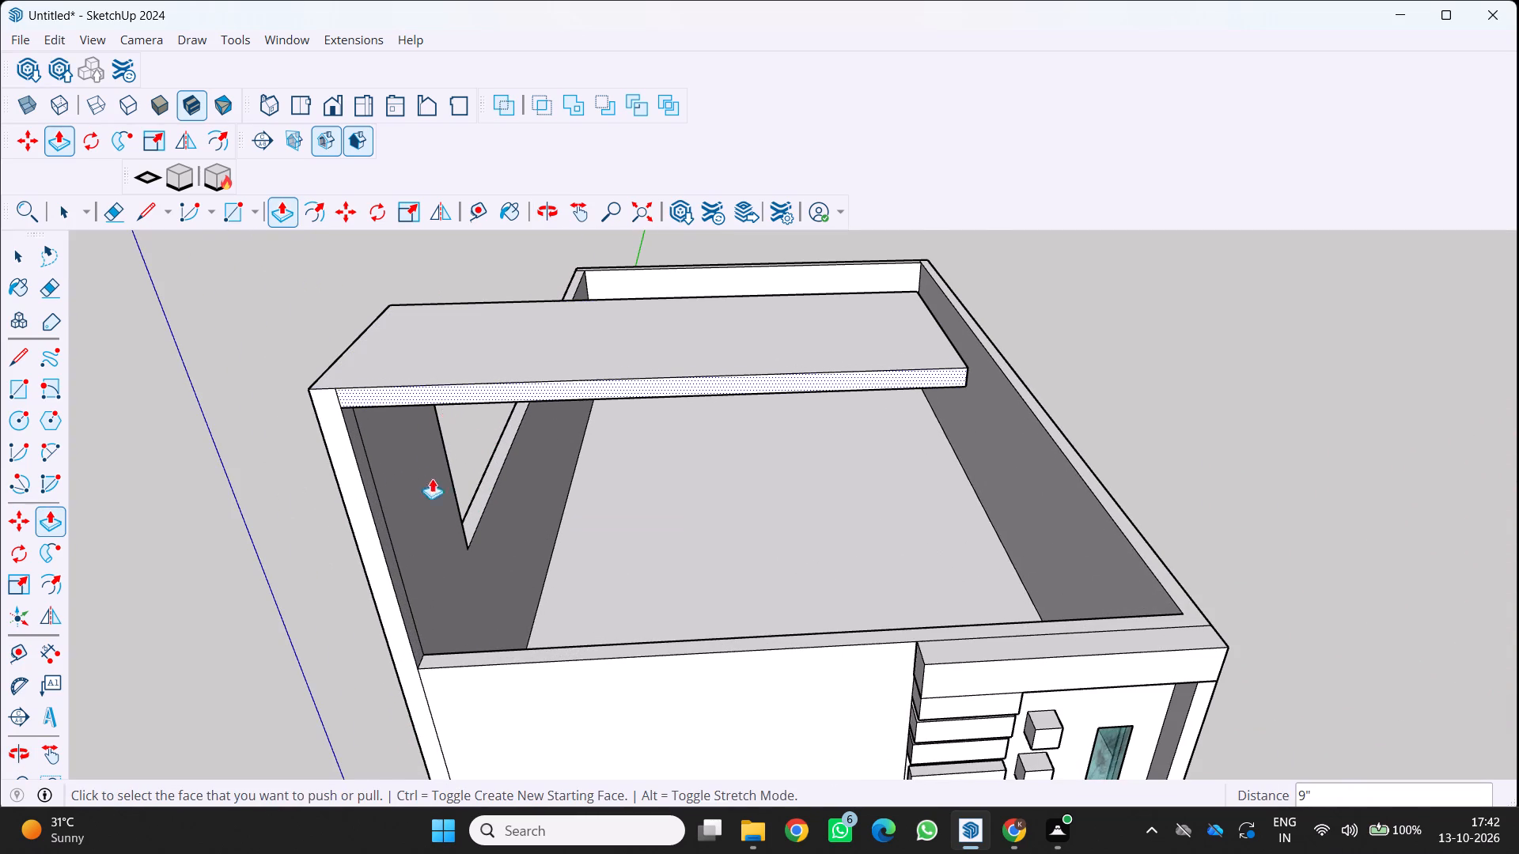
# Draw a rectangle about 1' wide and 7' 7" long on the slab's underside along its free end.
pyautogui.scroll(-3, 483, 512)
pyautogui.moveTo(474, 522); pyautogui.dragTo(525, 368, button='middle')
pyautogui.scroll(-3, 525, 368)
pyautogui.moveTo(559, 402); pyautogui.dragTo(560, 403, button='middle')
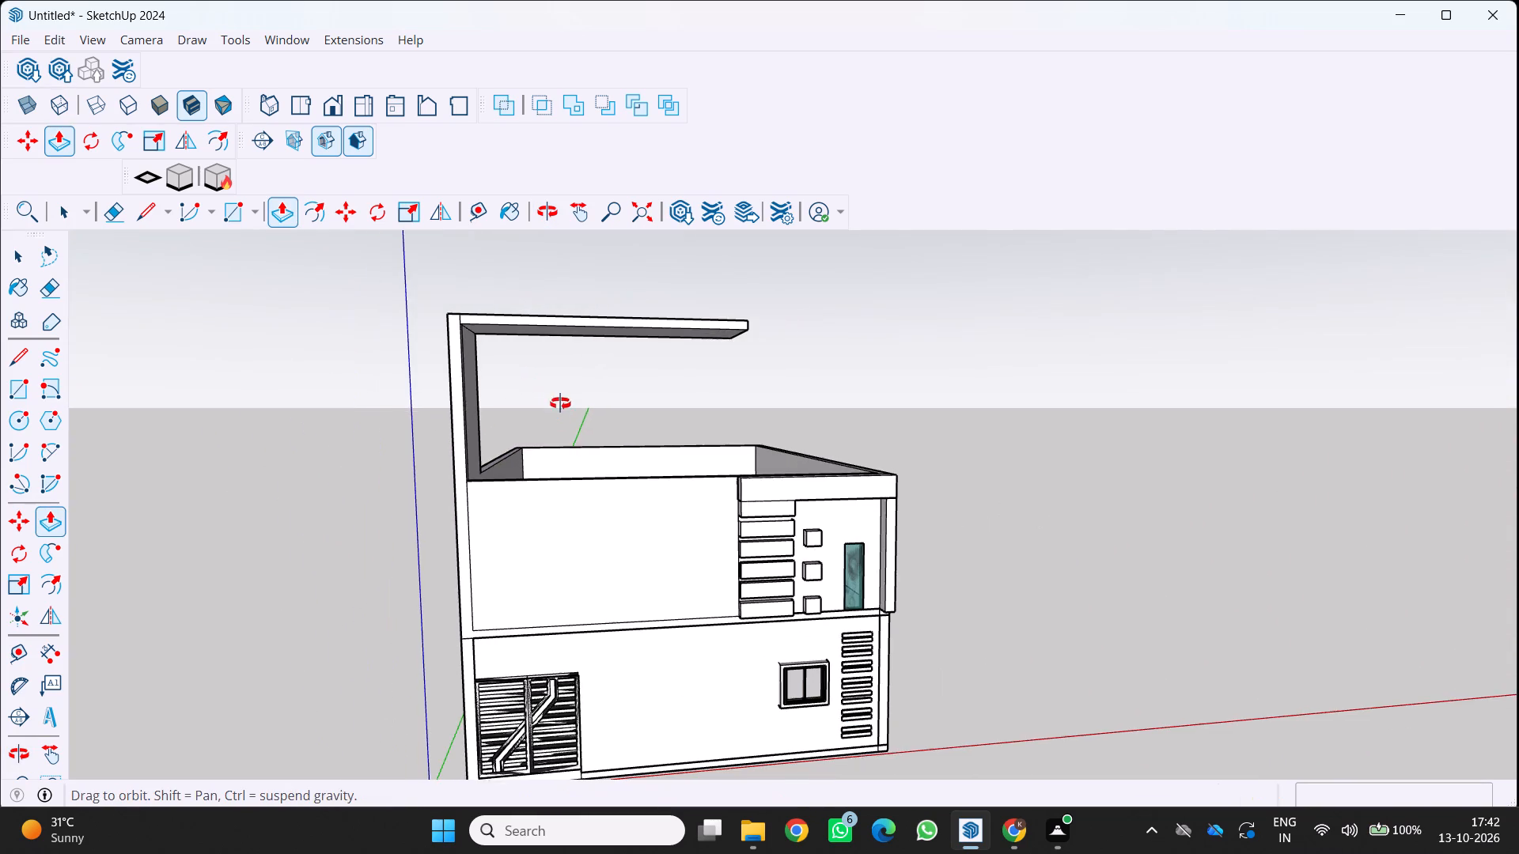
pyautogui.moveTo(560, 403); pyautogui.dragTo(475, 462, button='middle')
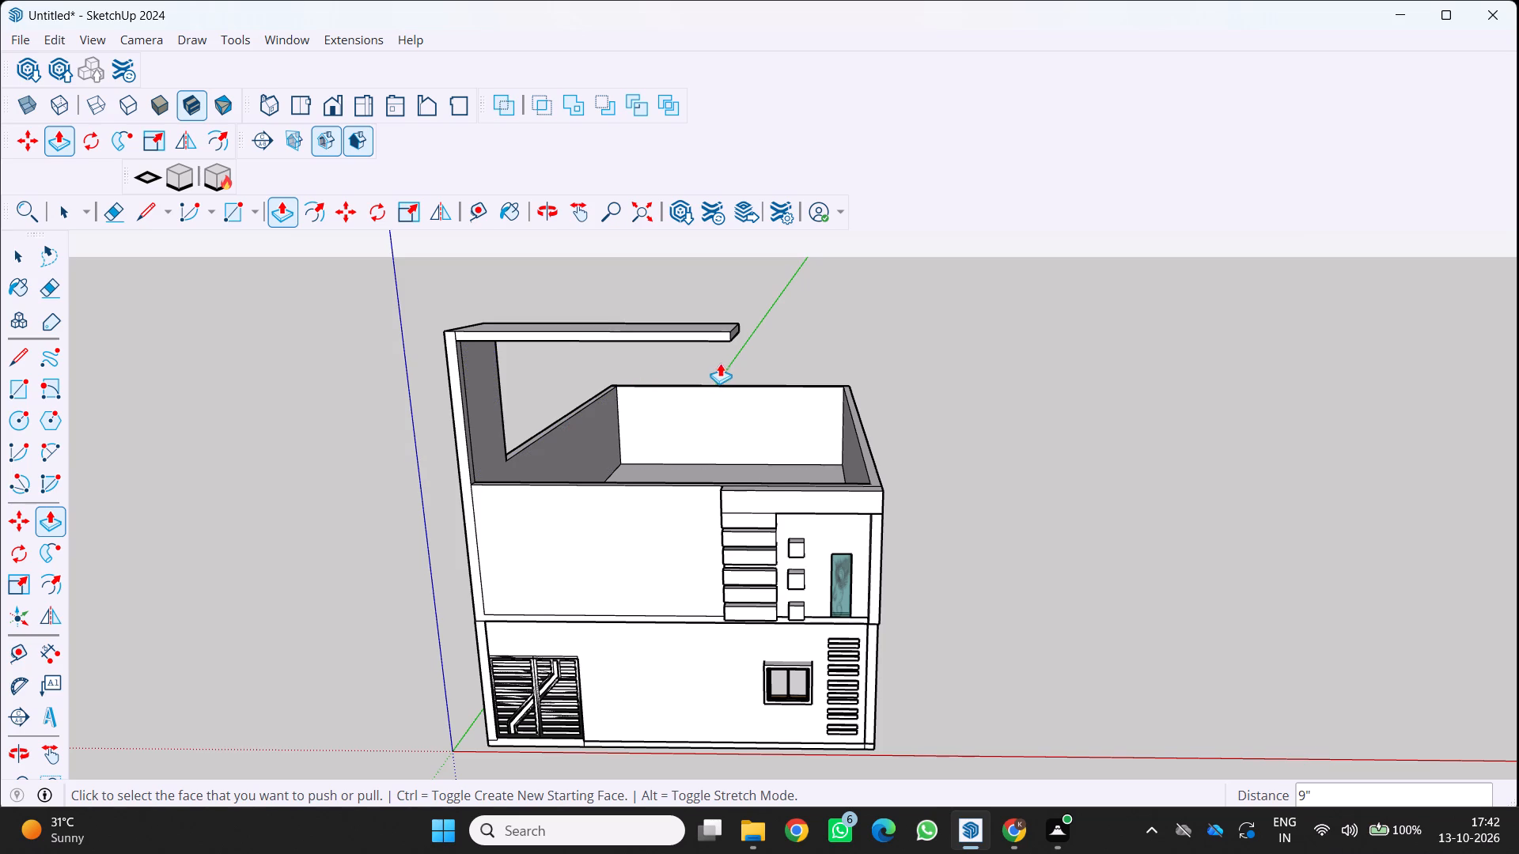
pyautogui.moveTo(721, 363); pyautogui.dragTo(839, 240, button='middle')
pyautogui.scroll(2, 626, 391)
pyautogui.press('r')
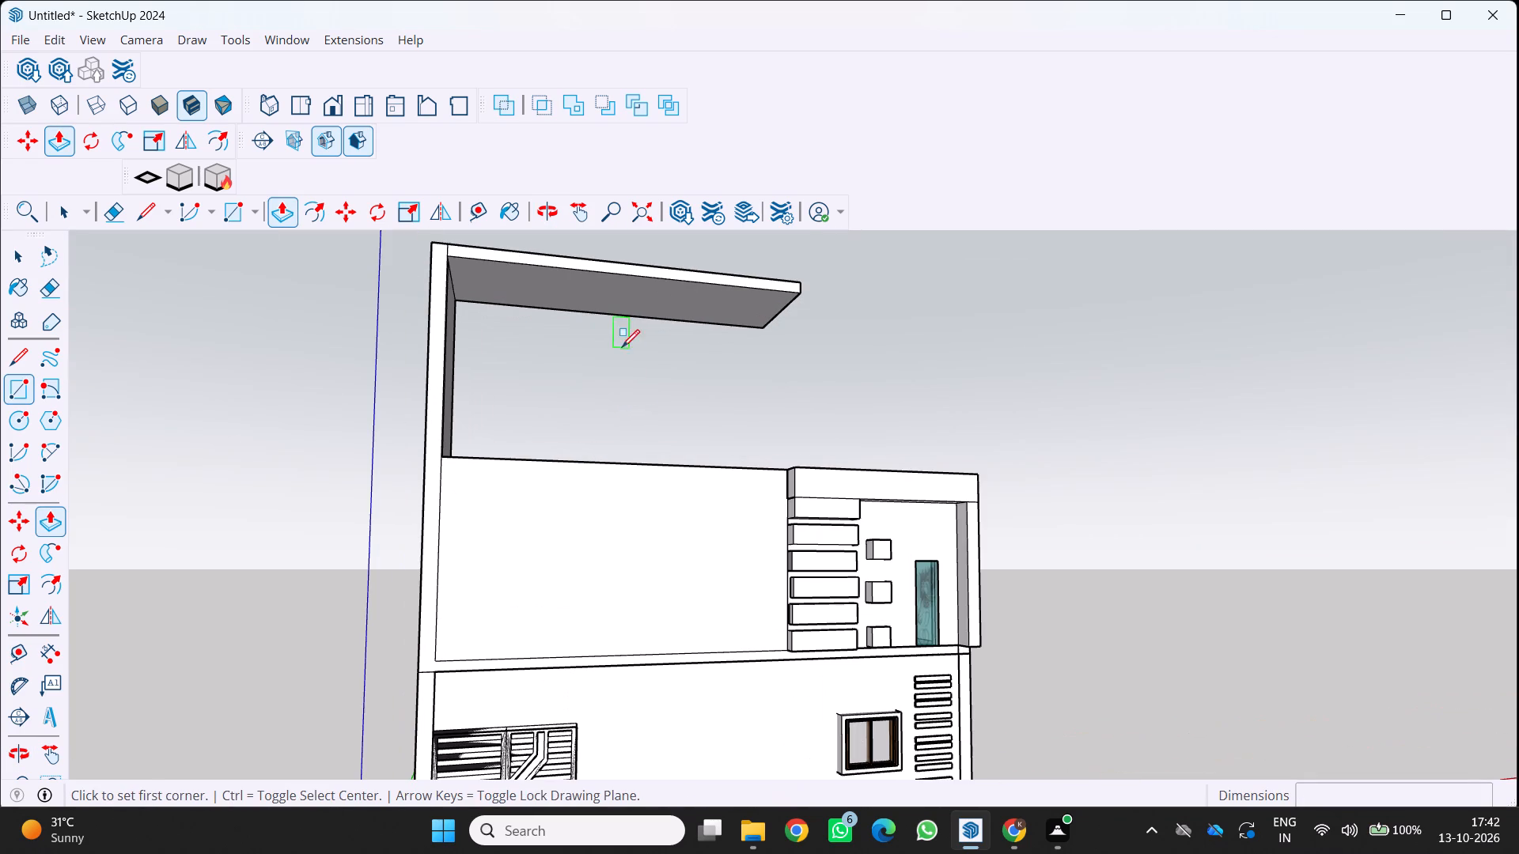
pyautogui.scroll(6, 702, 357)
pyautogui.scroll(-5, 817, 312)
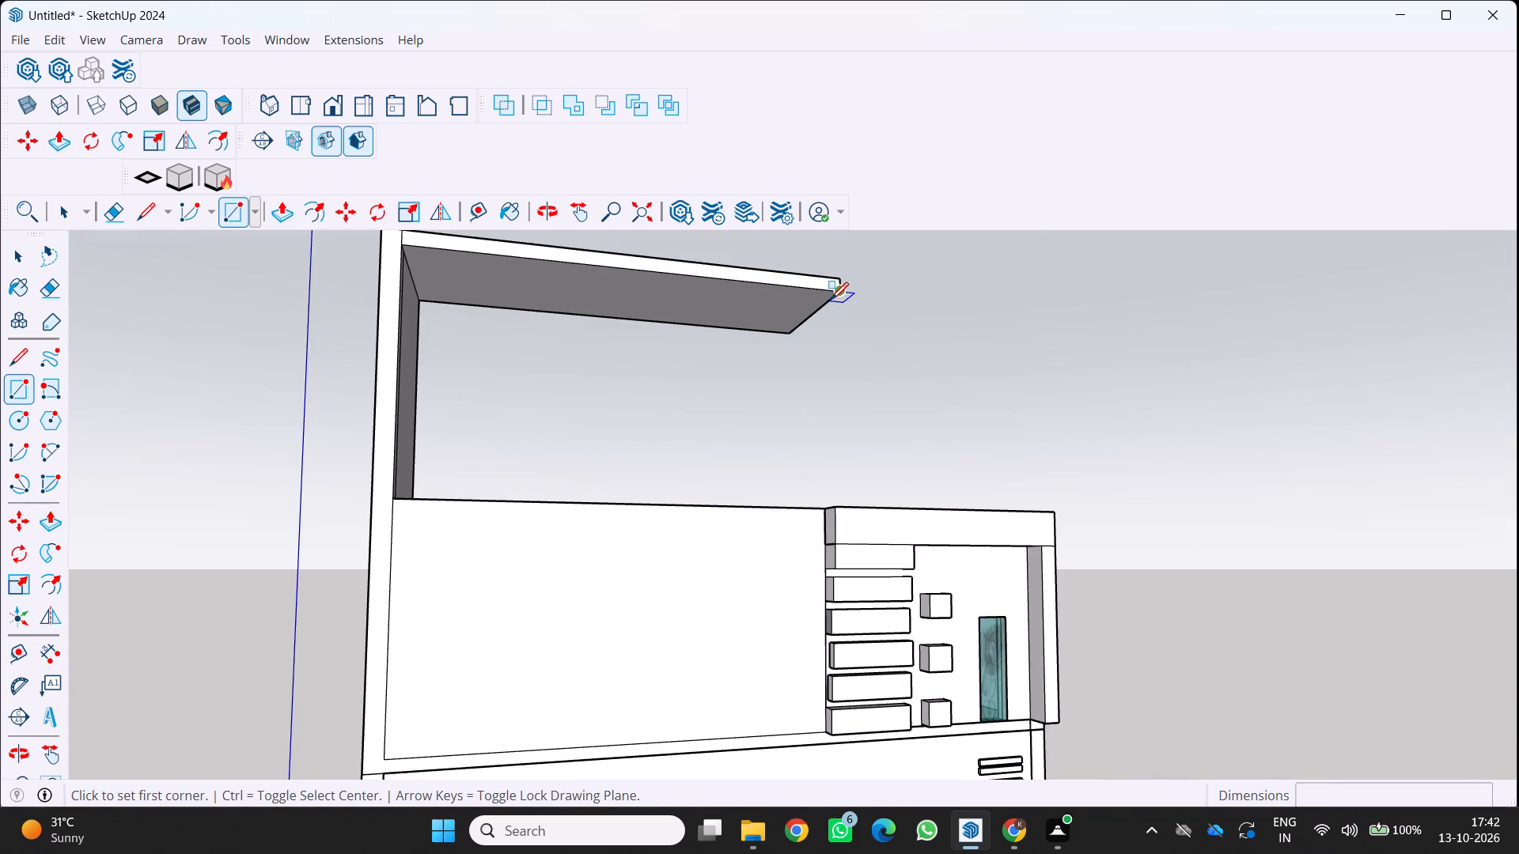
pyautogui.click(831, 297)
pyautogui.scroll(1, 769, 341)
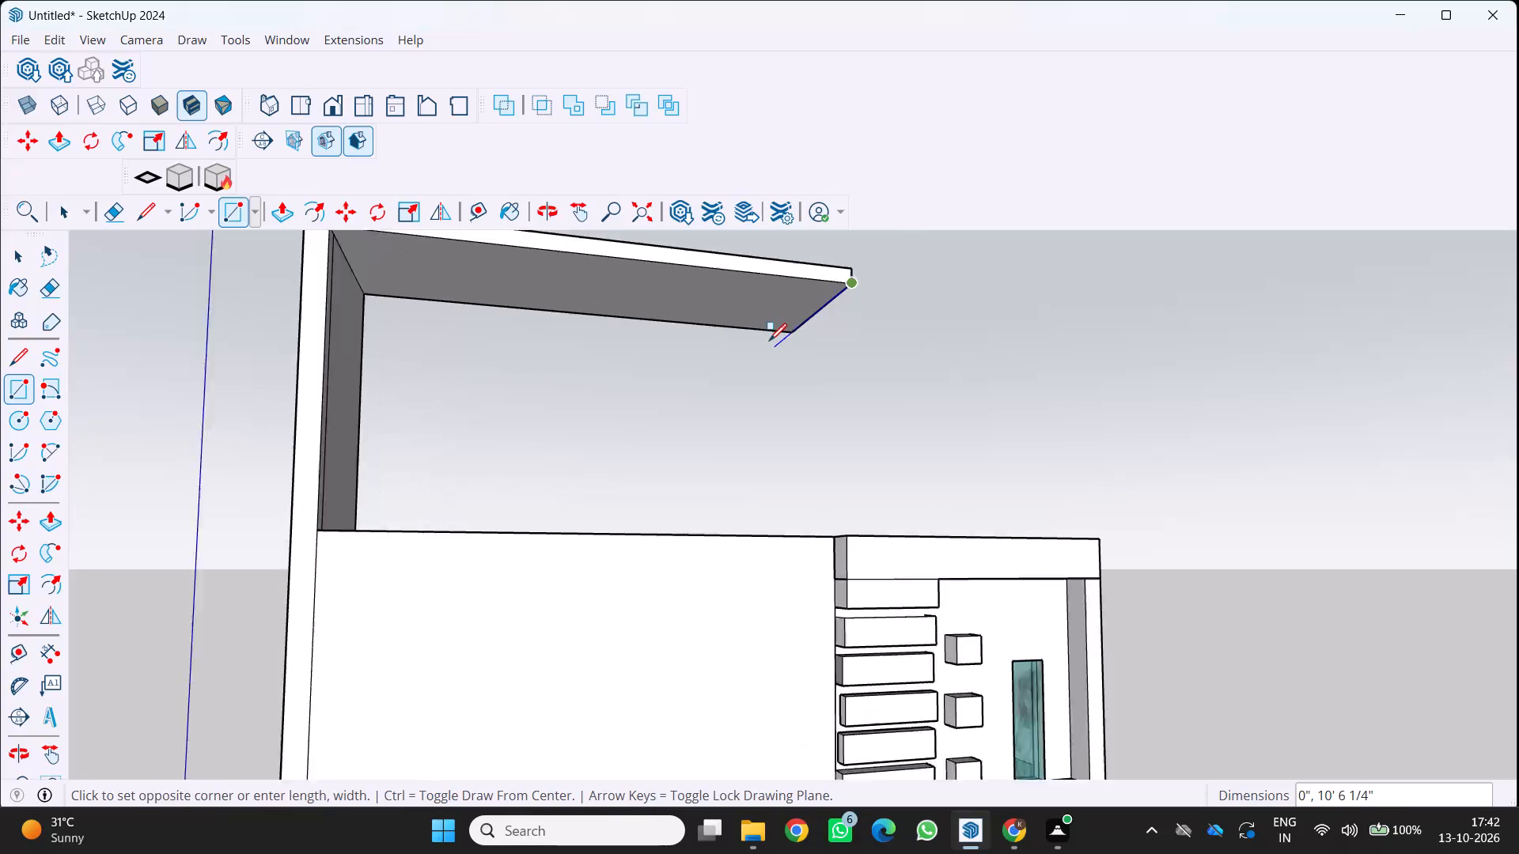
pyautogui.scroll(4, 769, 341)
pyautogui.click(804, 329)
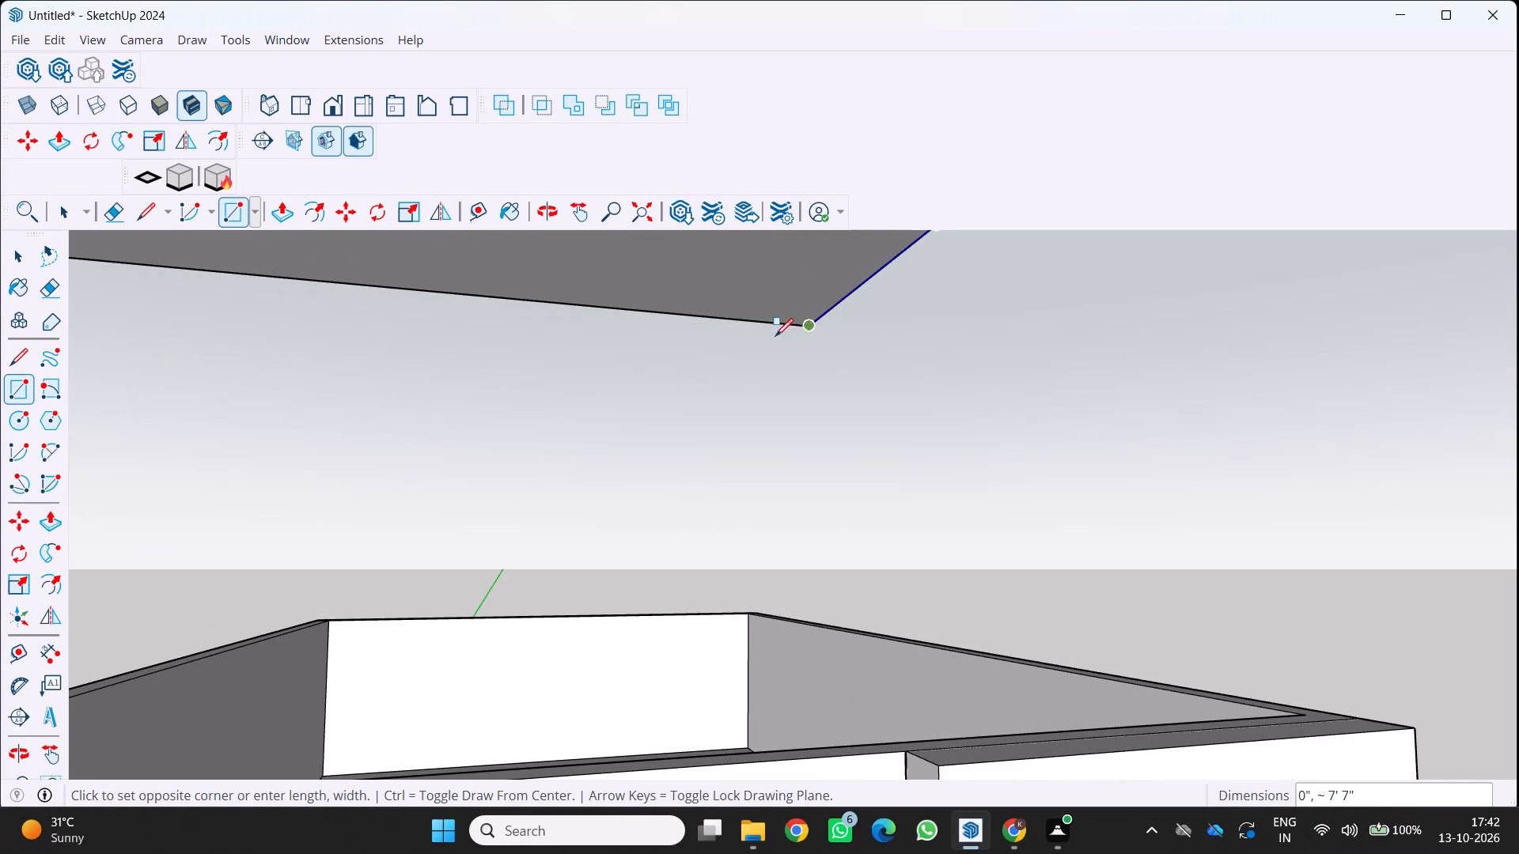
pyautogui.click(775, 319)
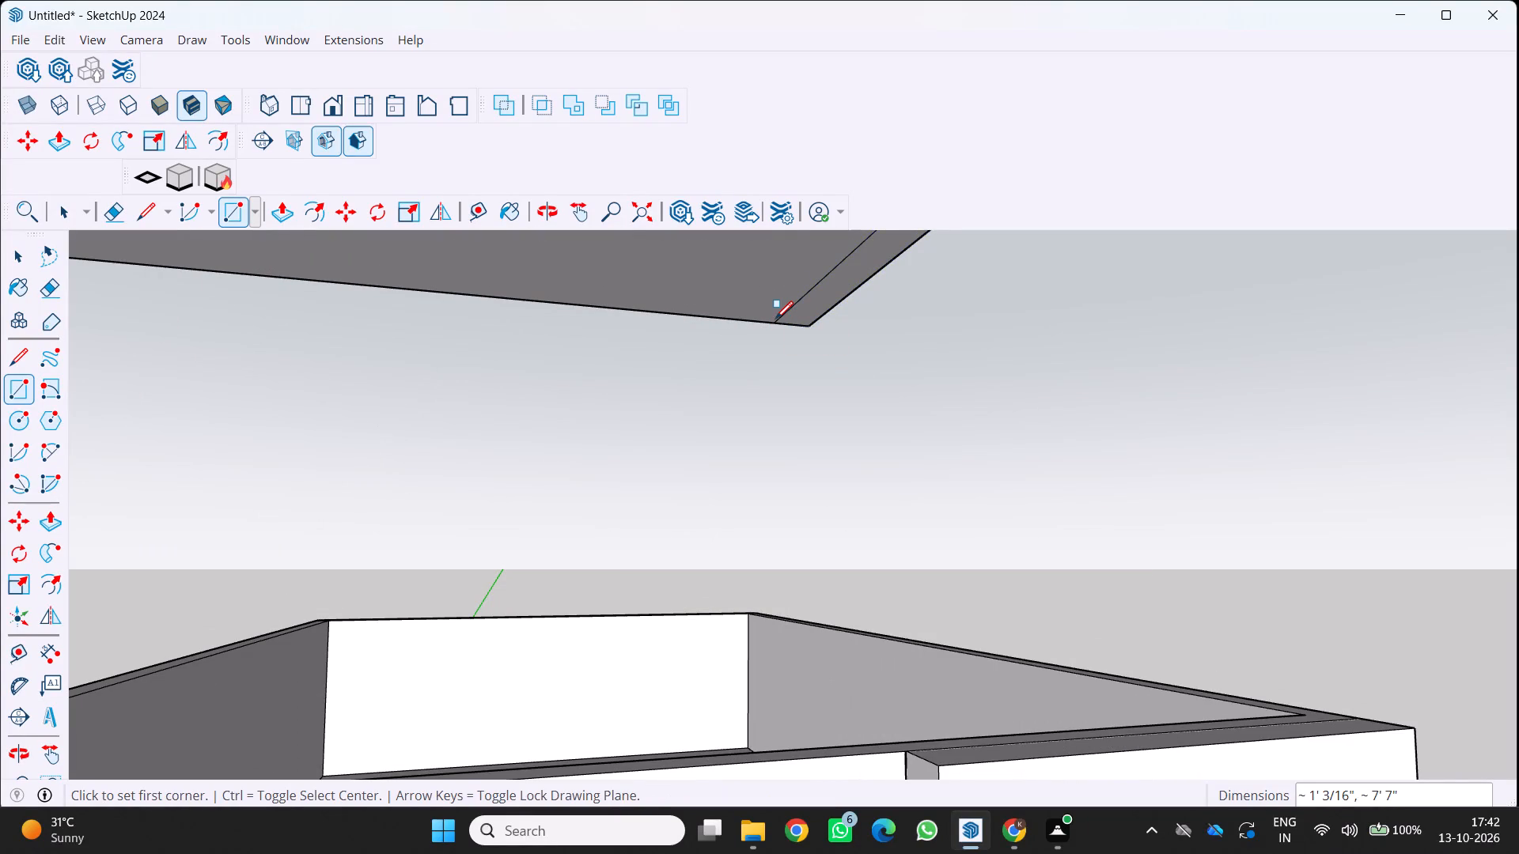
# Extrude the underside rectangle about 10' 2" down to the front wall's top edge, forming the second upright.
pyautogui.scroll(-5, 775, 319)
pyautogui.press('p')
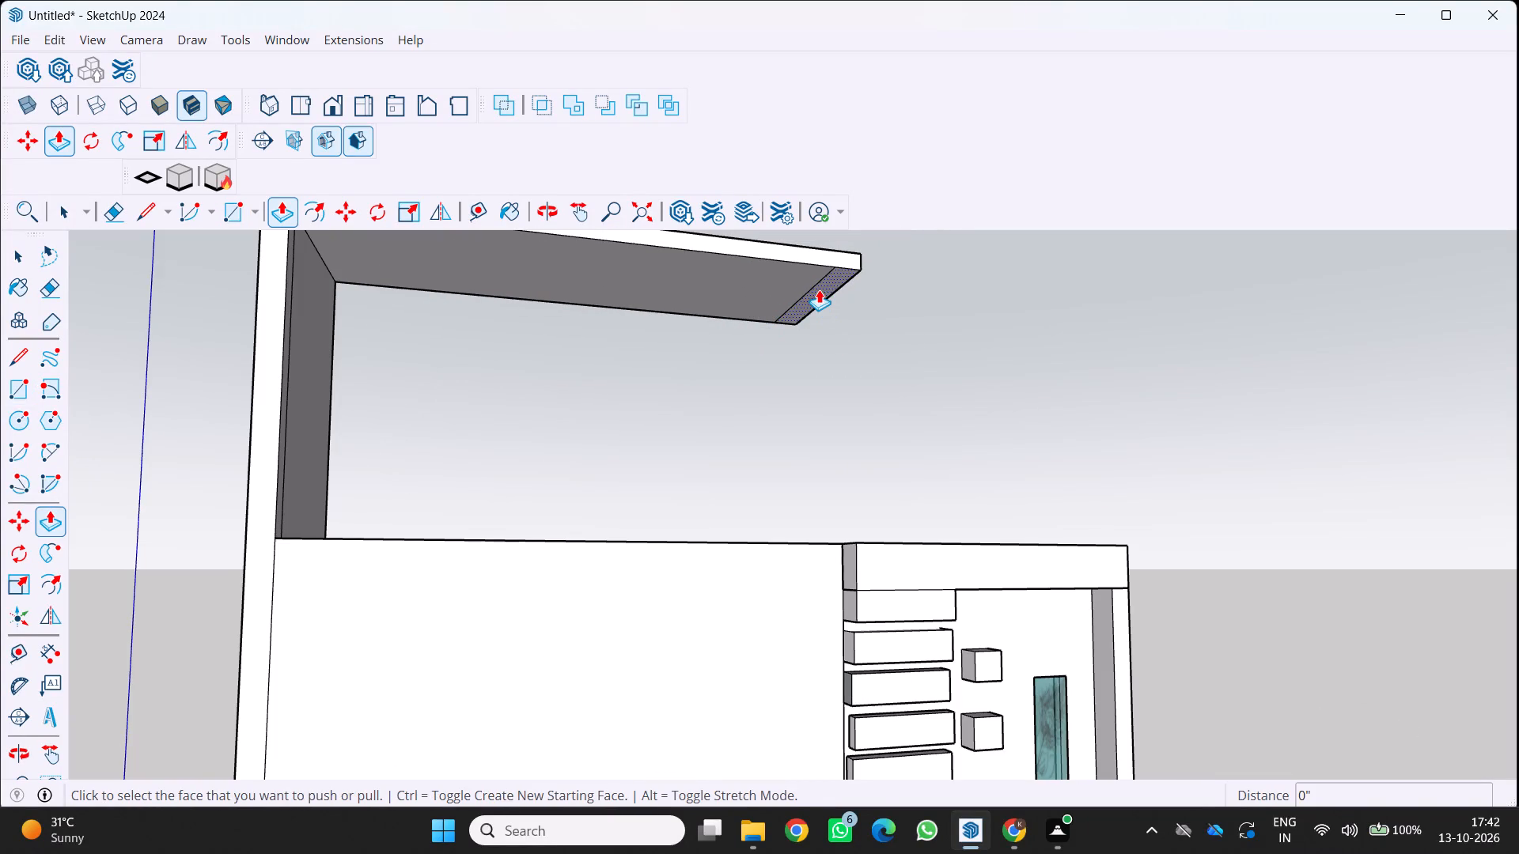
pyautogui.click(817, 285)
pyautogui.press('Escape')
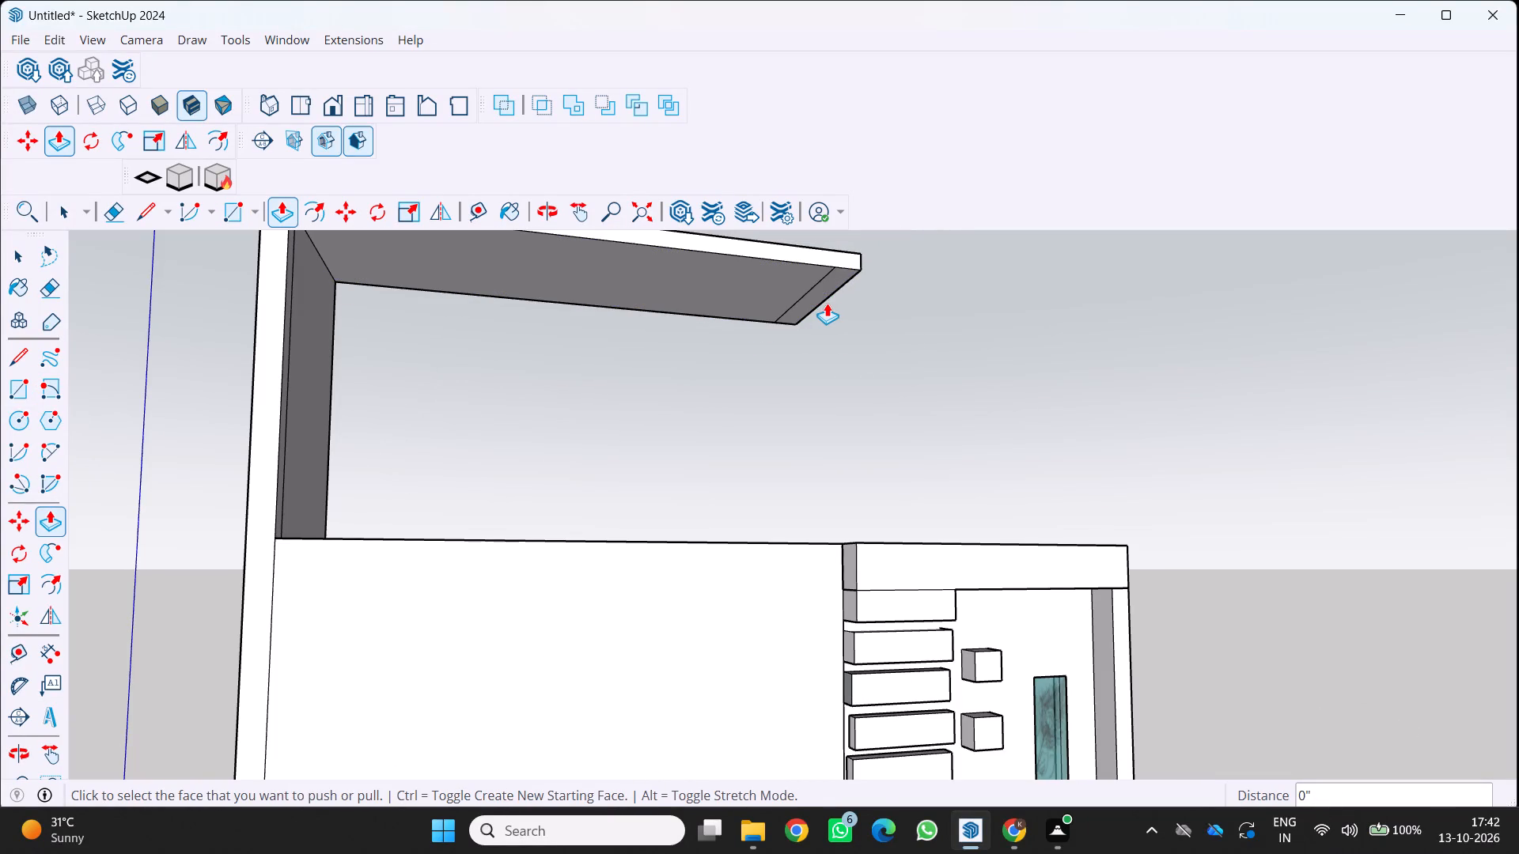
pyautogui.click(825, 286)
pyautogui.moveTo(805, 543); pyautogui.dragTo(621, 629, button='middle')
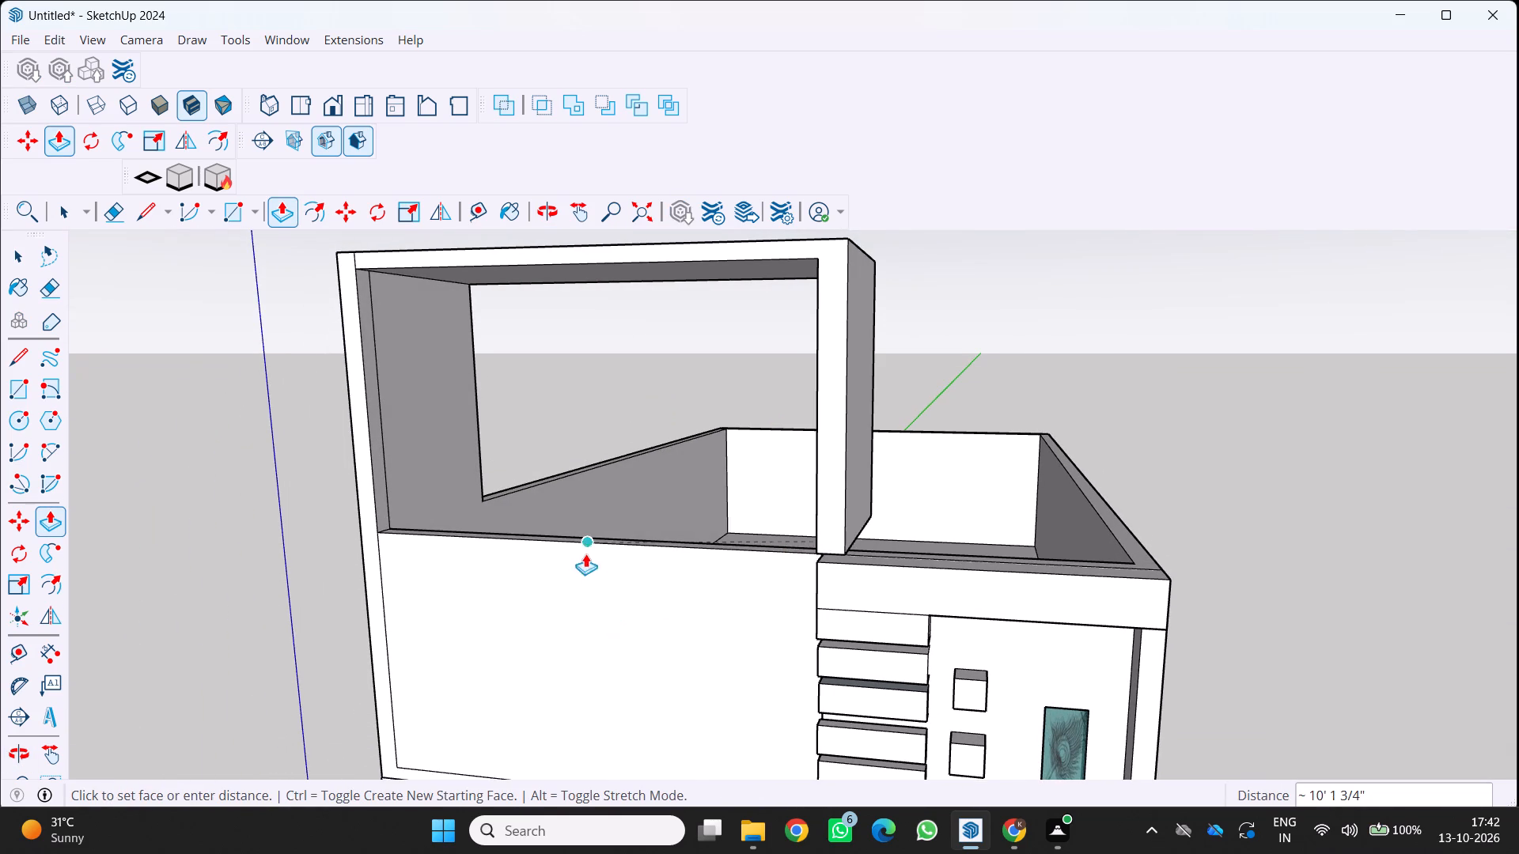
pyautogui.click(631, 550)
# Examine the new rooftop frame and the house front from above and below.
pyautogui.scroll(-4, 520, 631)
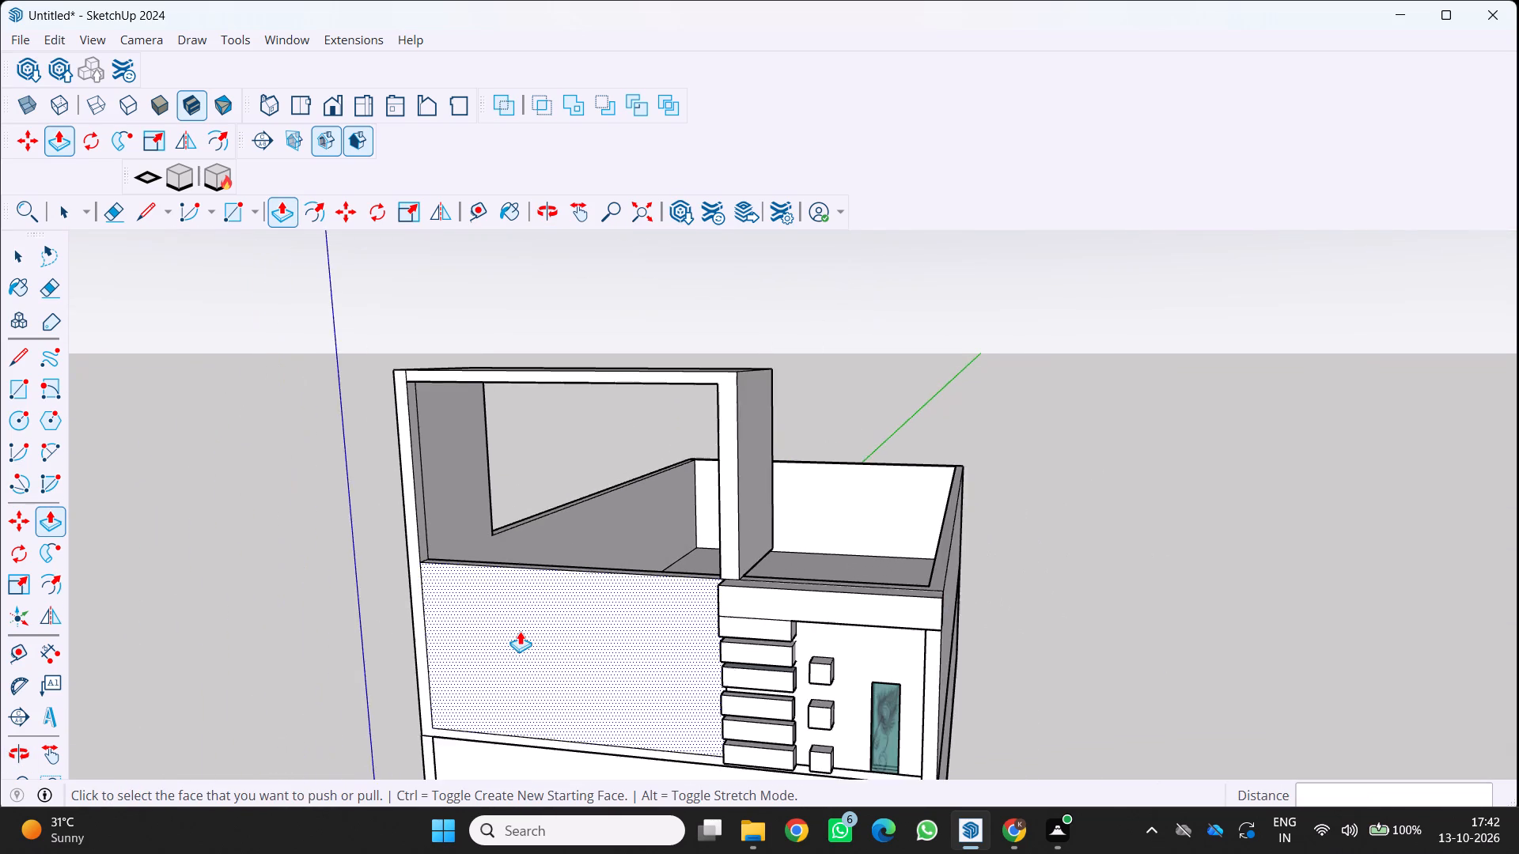
pyautogui.moveTo(525, 623); pyautogui.dragTo(692, 526, button='middle')
pyautogui.press('space')
pyautogui.scroll(-3, 816, 618)
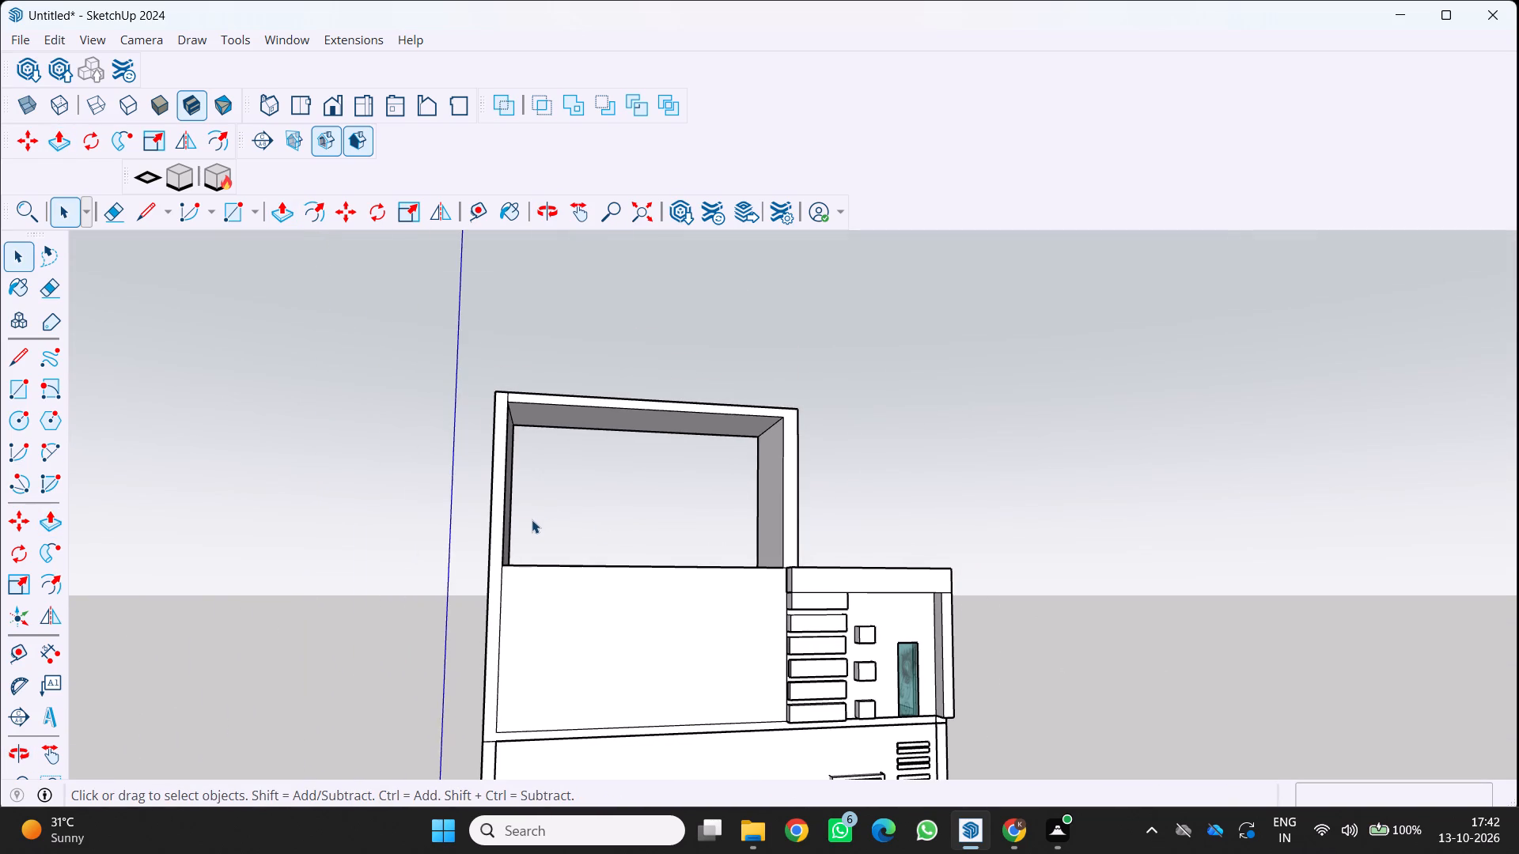
pyautogui.scroll(-2, 532, 518)
pyautogui.moveTo(571, 440); pyautogui.dragTo(590, 615, button='middle')
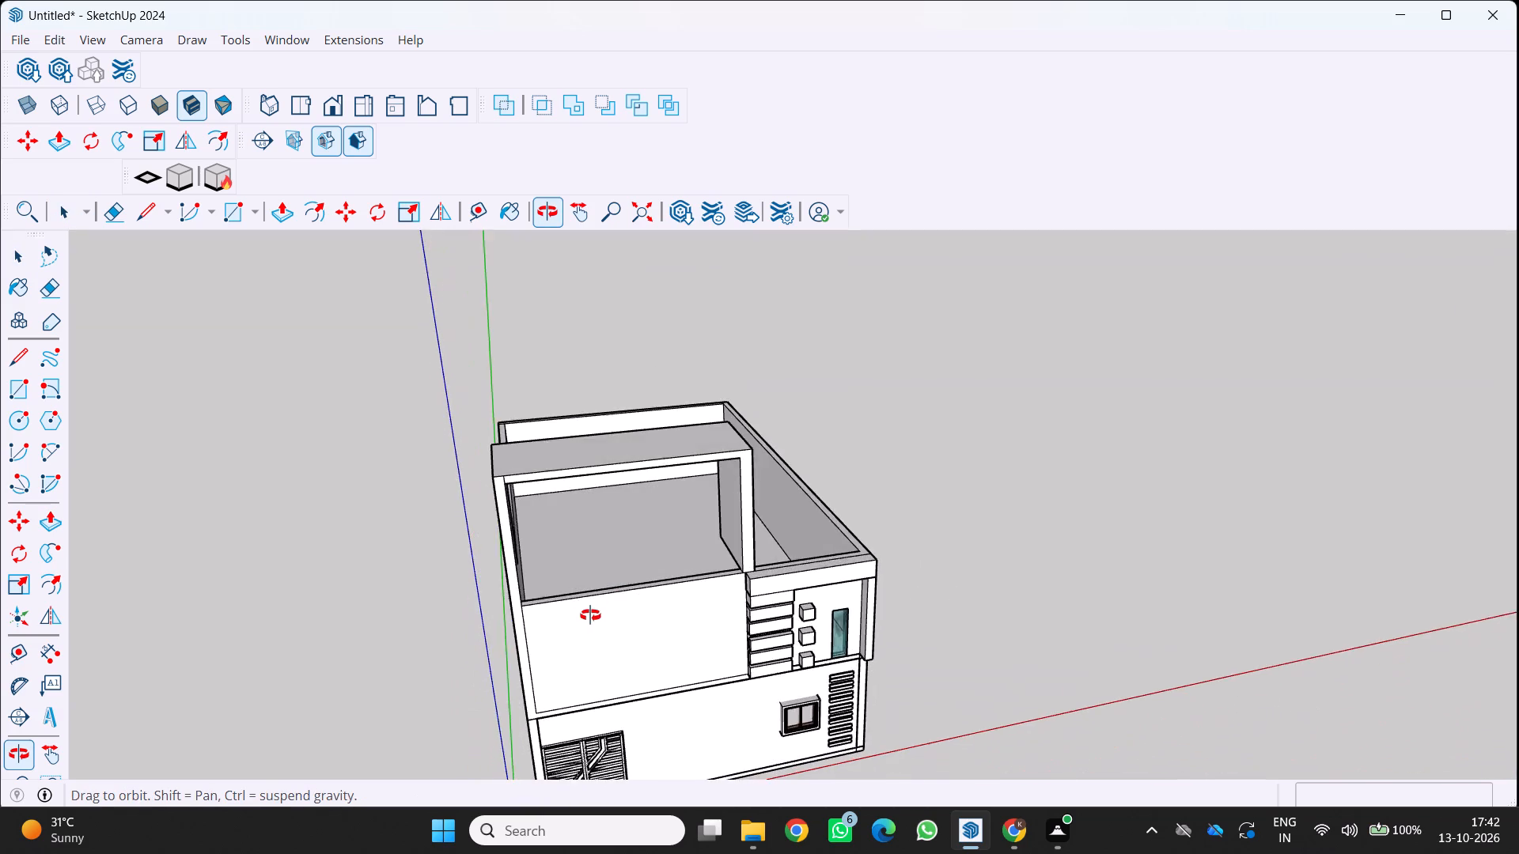
pyautogui.moveTo(590, 615); pyautogui.dragTo(492, 517, button='middle')
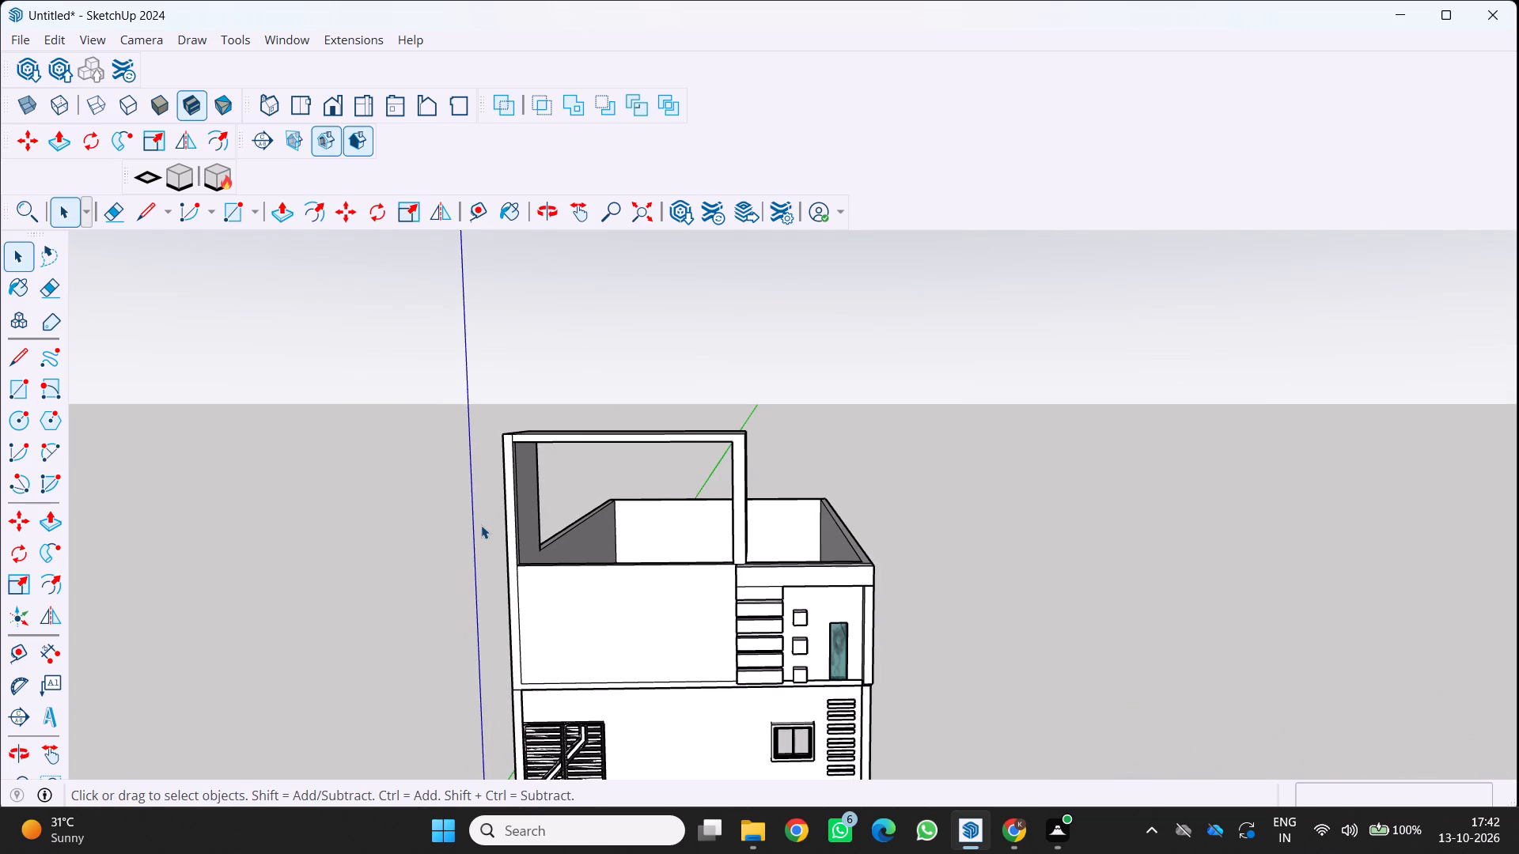
pyautogui.moveTo(528, 501); pyautogui.dragTo(415, 351, button='middle')
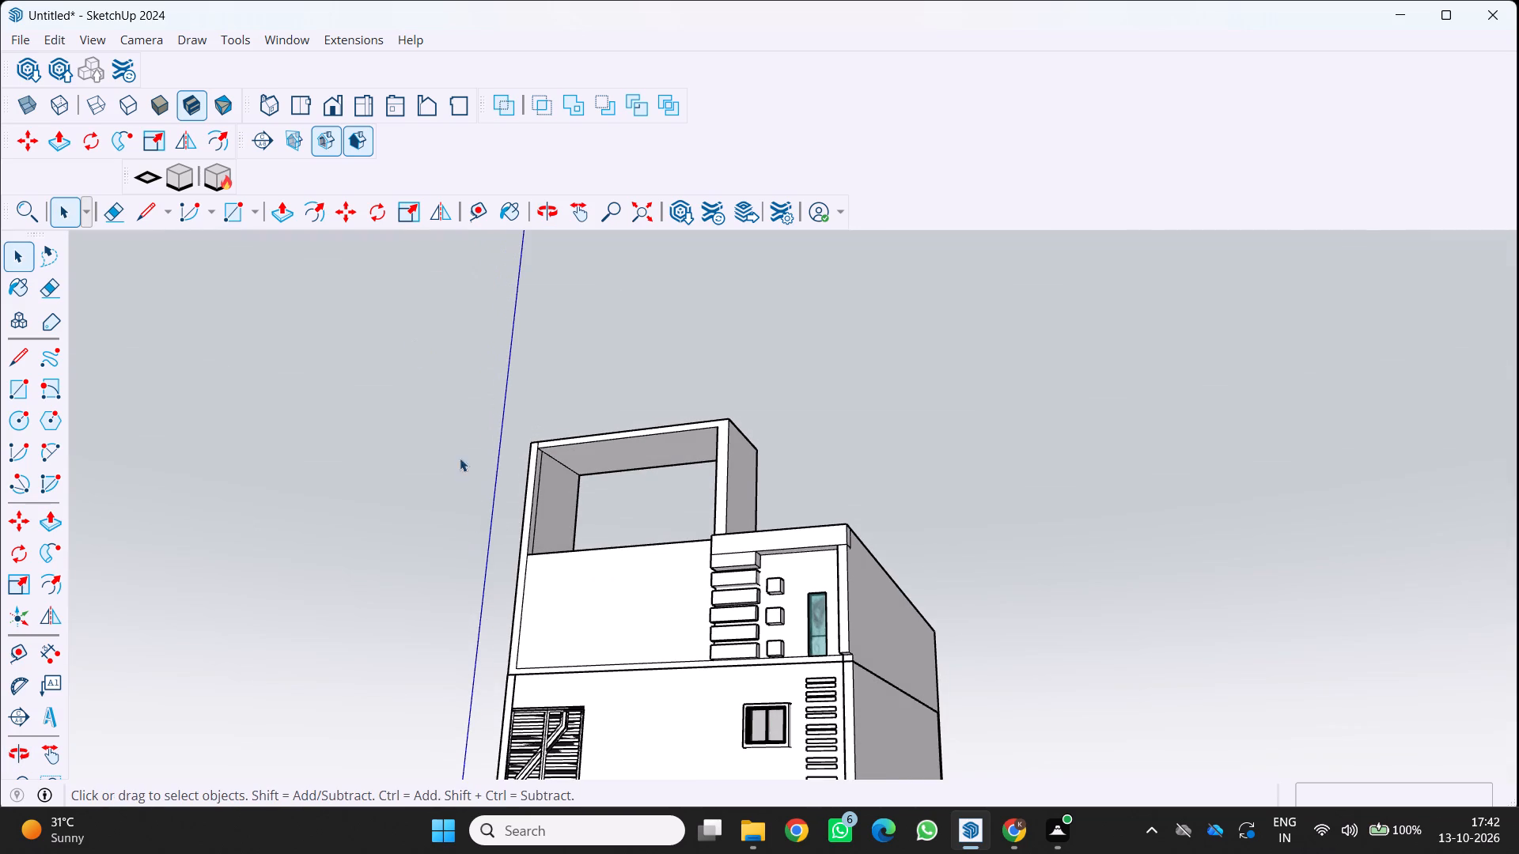
# Erase the leftover vertical edge on the inner face of the gate-side upright.
pyautogui.scroll(4, 619, 452)
pyautogui.moveTo(438, 436); pyautogui.dragTo(494, 464, button='middle')
pyautogui.scroll(1, 438, 436)
pyautogui.scroll(6, 499, 464)
pyautogui.moveTo(453, 409); pyautogui.dragTo(318, 418, button='middle')
pyautogui.scroll(-1, 318, 418)
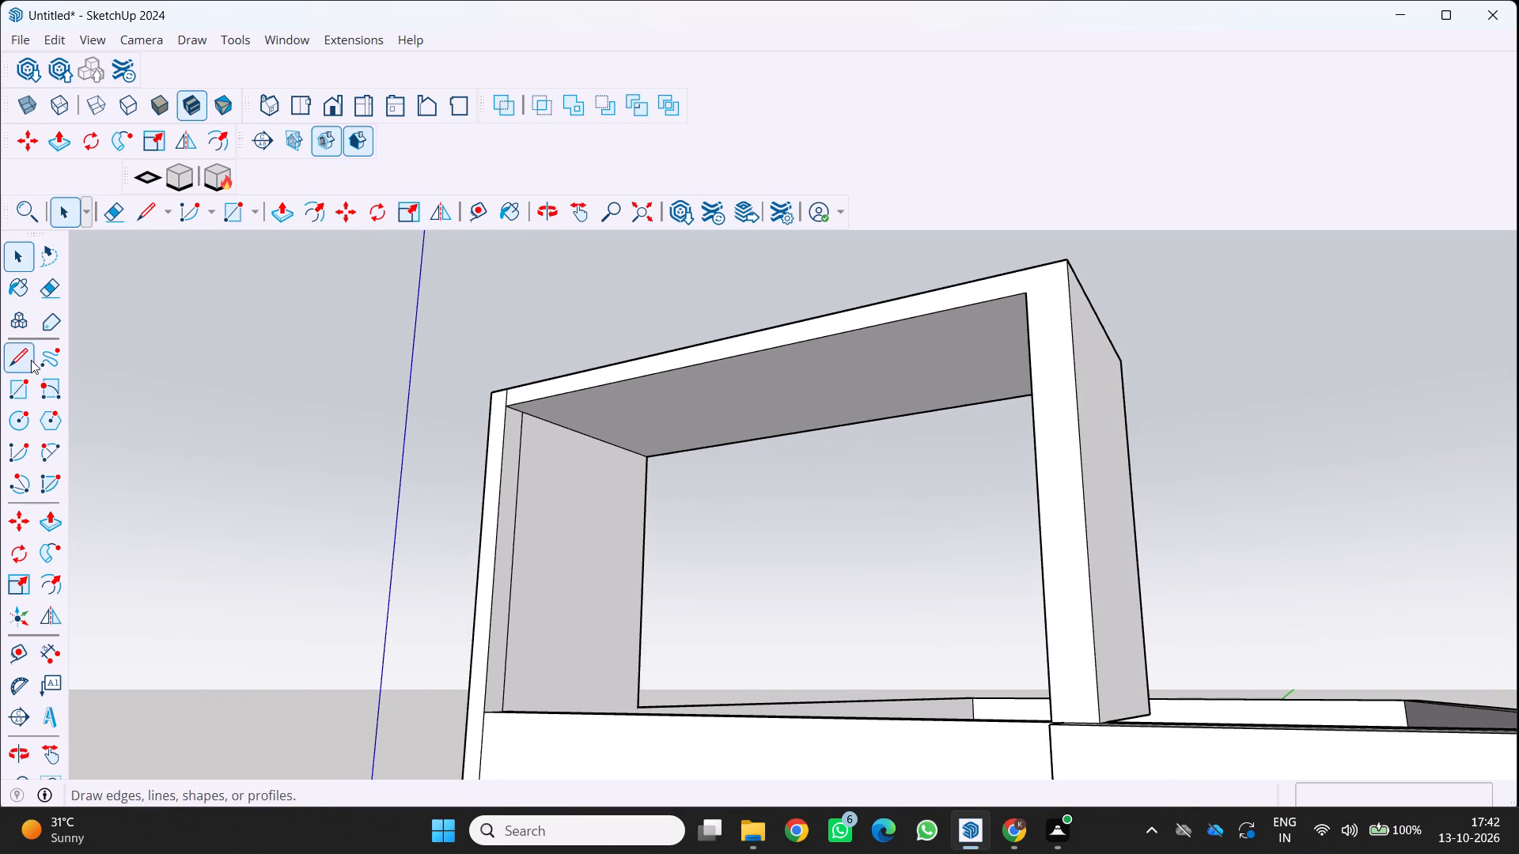
pyautogui.click(51, 276)
pyautogui.scroll(2, 957, 640)
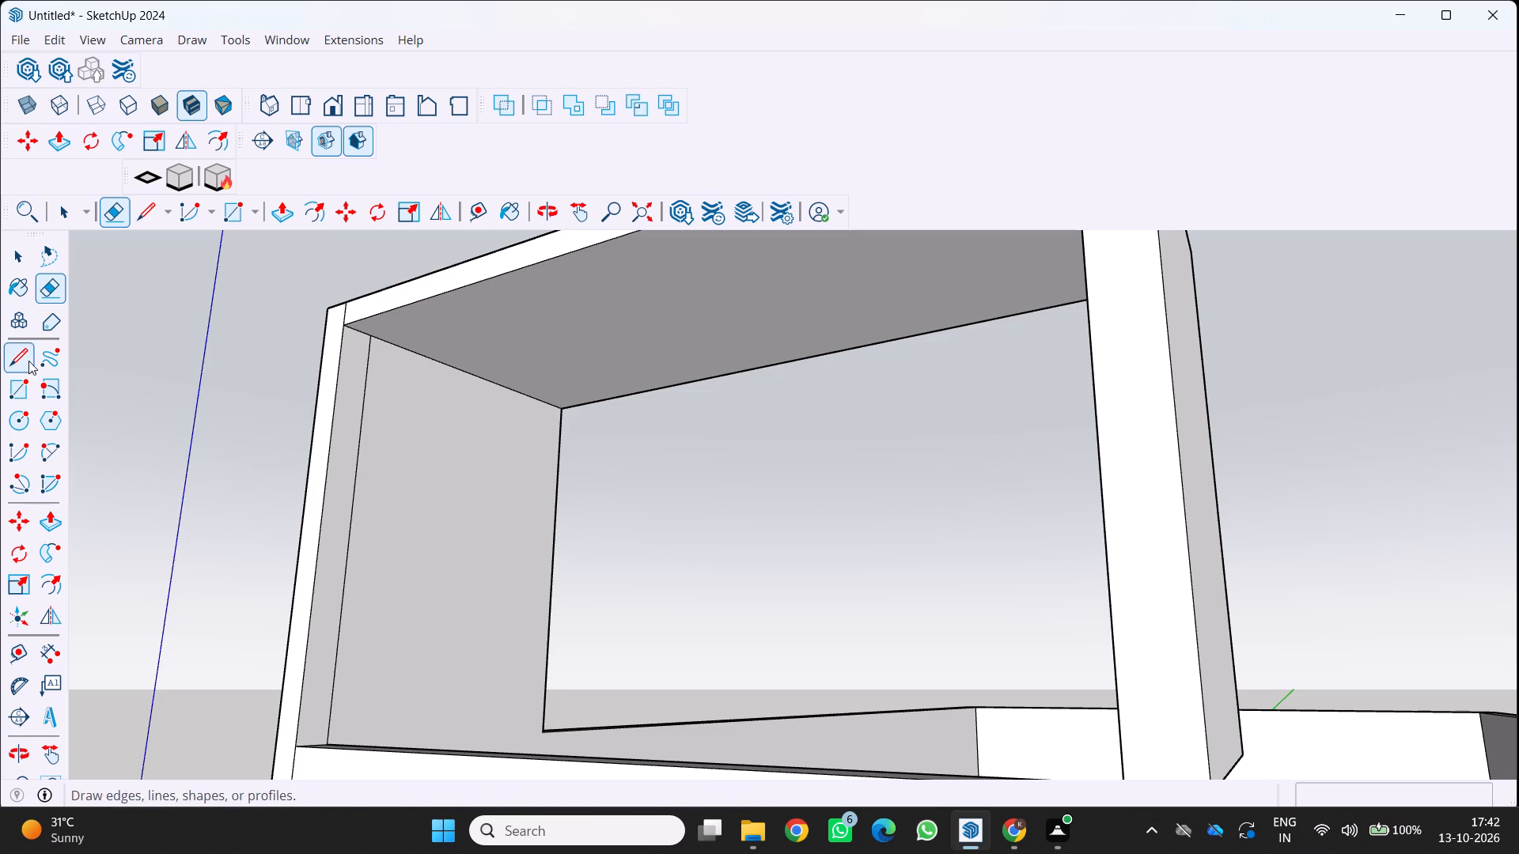
pyautogui.click(354, 510)
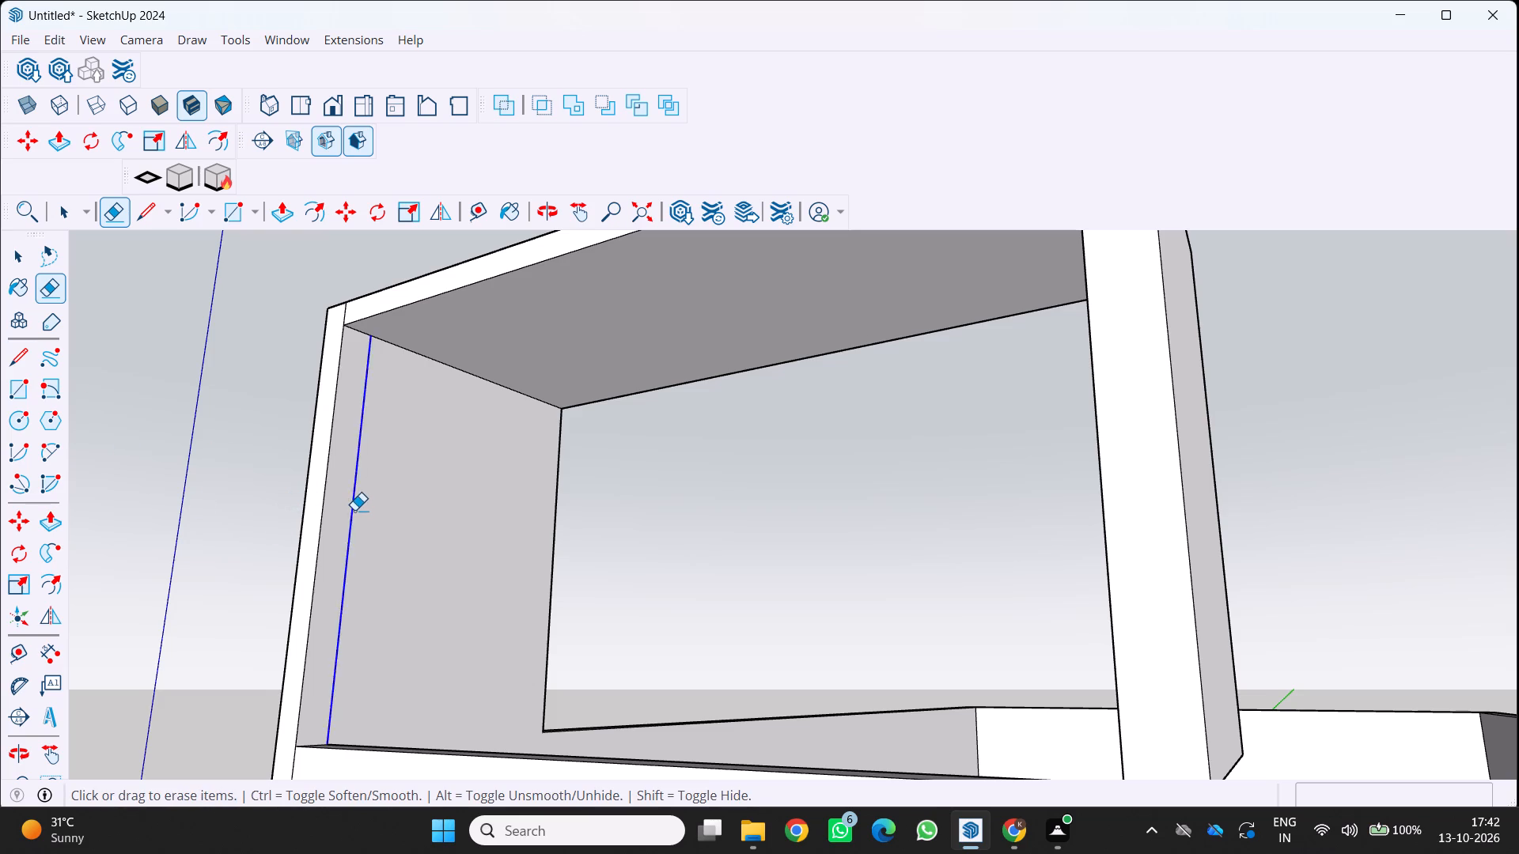
pyautogui.scroll(-4, 361, 513)
pyautogui.moveTo(373, 526); pyautogui.dragTo(535, 727, button='middle')
pyautogui.scroll(-4, 513, 711)
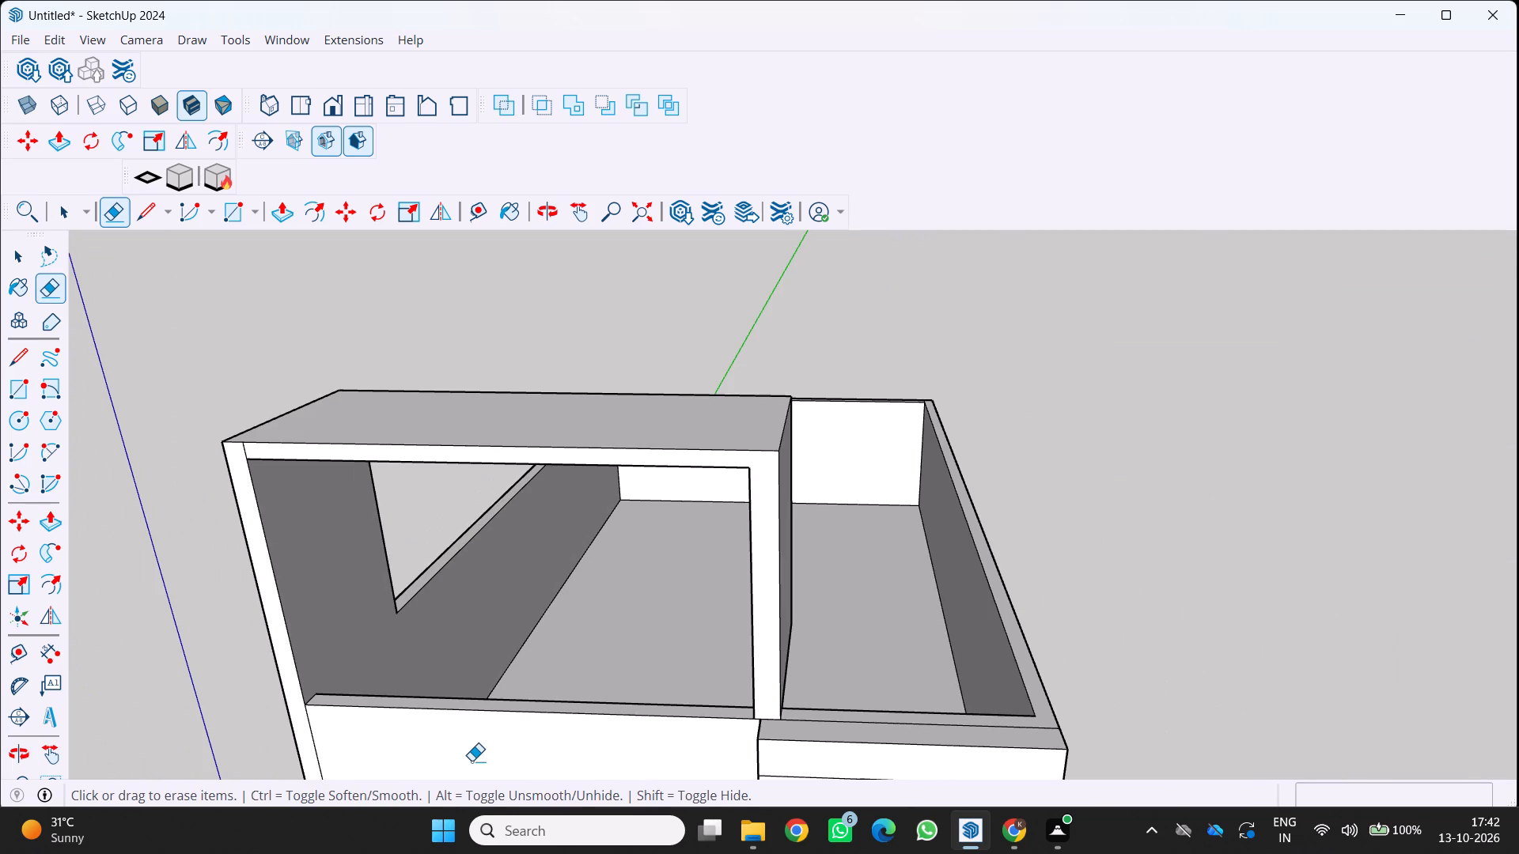
# Examine the rooftop frame and the house front from above, below and the gate side.
pyautogui.moveTo(509, 591); pyautogui.dragTo(771, 461, button='middle')
pyautogui.scroll(-4, 772, 455)
pyautogui.moveTo(767, 457); pyautogui.dragTo(467, 508, button='middle')
pyautogui.middleClick(467, 508)
pyautogui.scroll(2, 1091, 414)
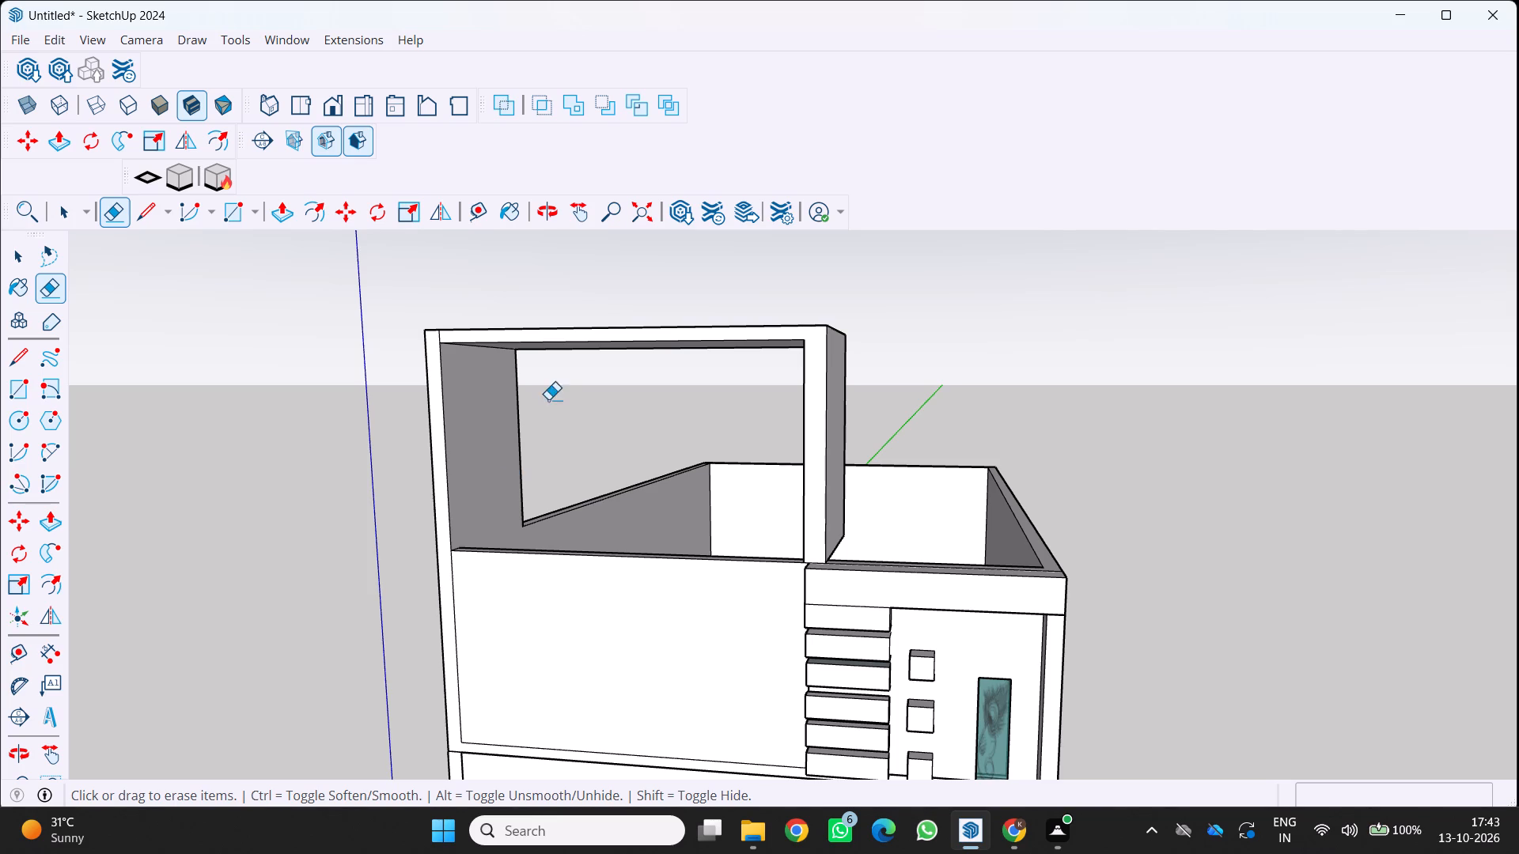
pyautogui.moveTo(555, 388); pyautogui.dragTo(631, 308, button='middle')
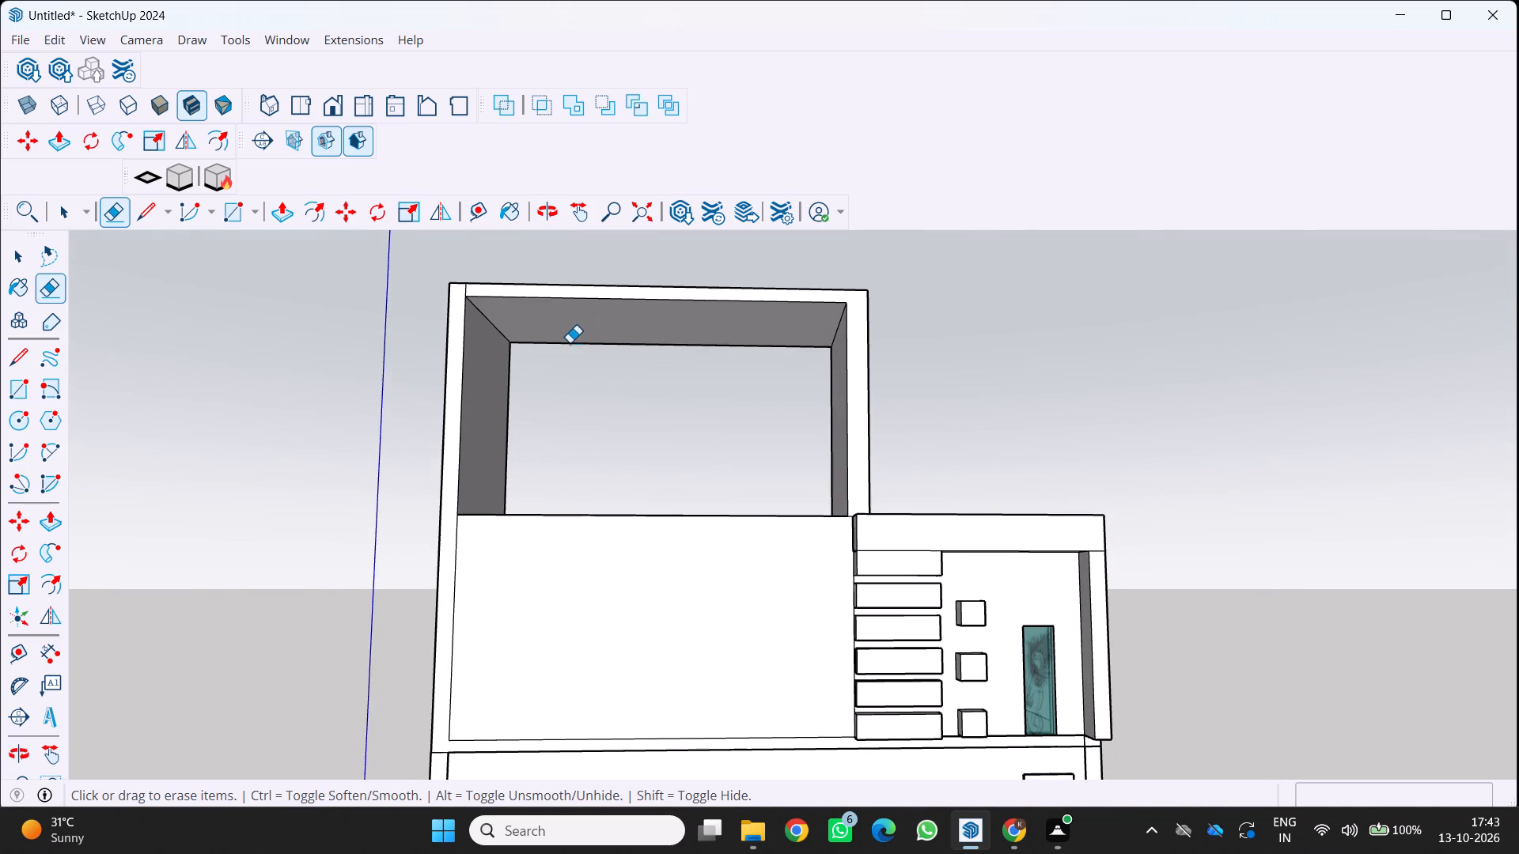
pyautogui.moveTo(573, 355); pyautogui.dragTo(638, 259, button='middle')
pyautogui.scroll(1, 638, 259)
pyautogui.scroll(-5, 638, 259)
pyautogui.moveTo(560, 345); pyautogui.dragTo(510, 523, button='middle')
pyautogui.scroll(-1, 532, 473)
pyautogui.scroll(6, 592, 280)
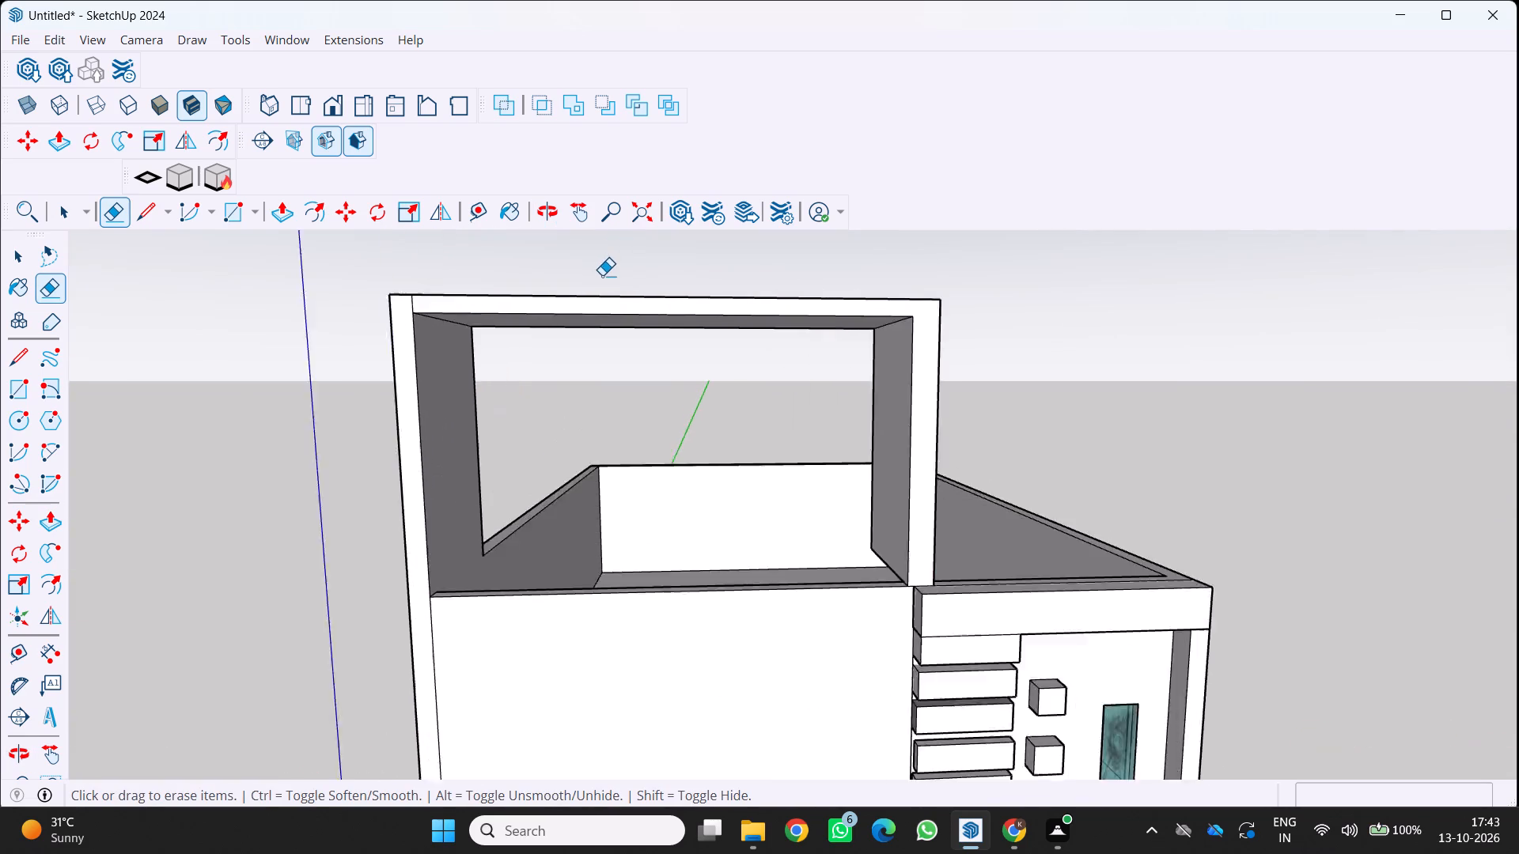
pyautogui.scroll(4, 602, 275)
pyautogui.scroll(1, 572, 342)
pyautogui.moveTo(572, 342); pyautogui.dragTo(602, 258, button='middle')
pyautogui.scroll(-8, 602, 258)
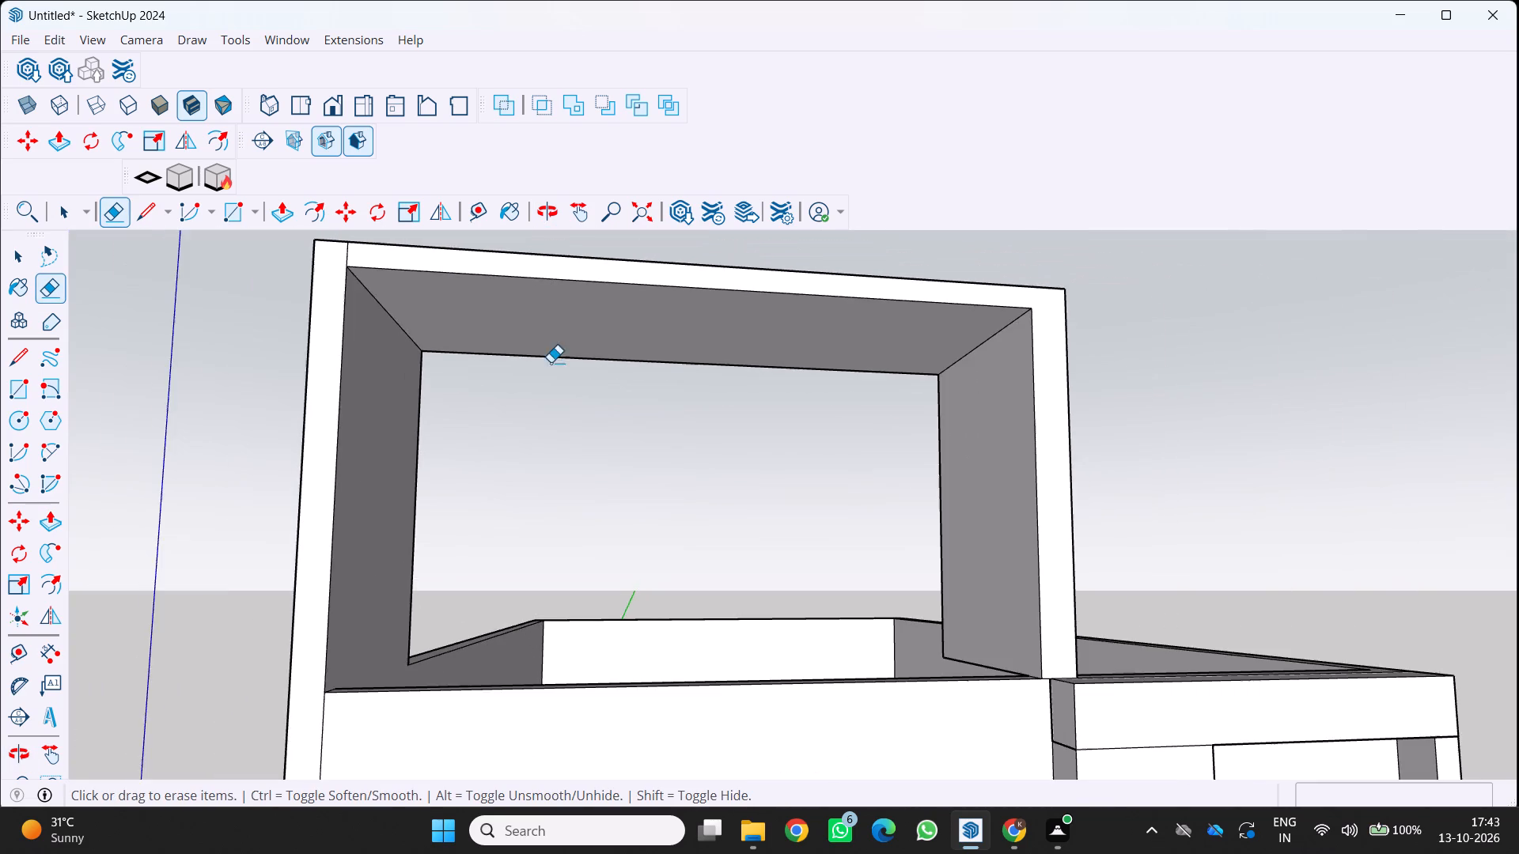
pyautogui.moveTo(551, 362); pyautogui.dragTo(553, 448, button='middle')
pyautogui.scroll(3, 553, 451)
pyautogui.moveTo(566, 460); pyautogui.dragTo(567, 462, button='middle')
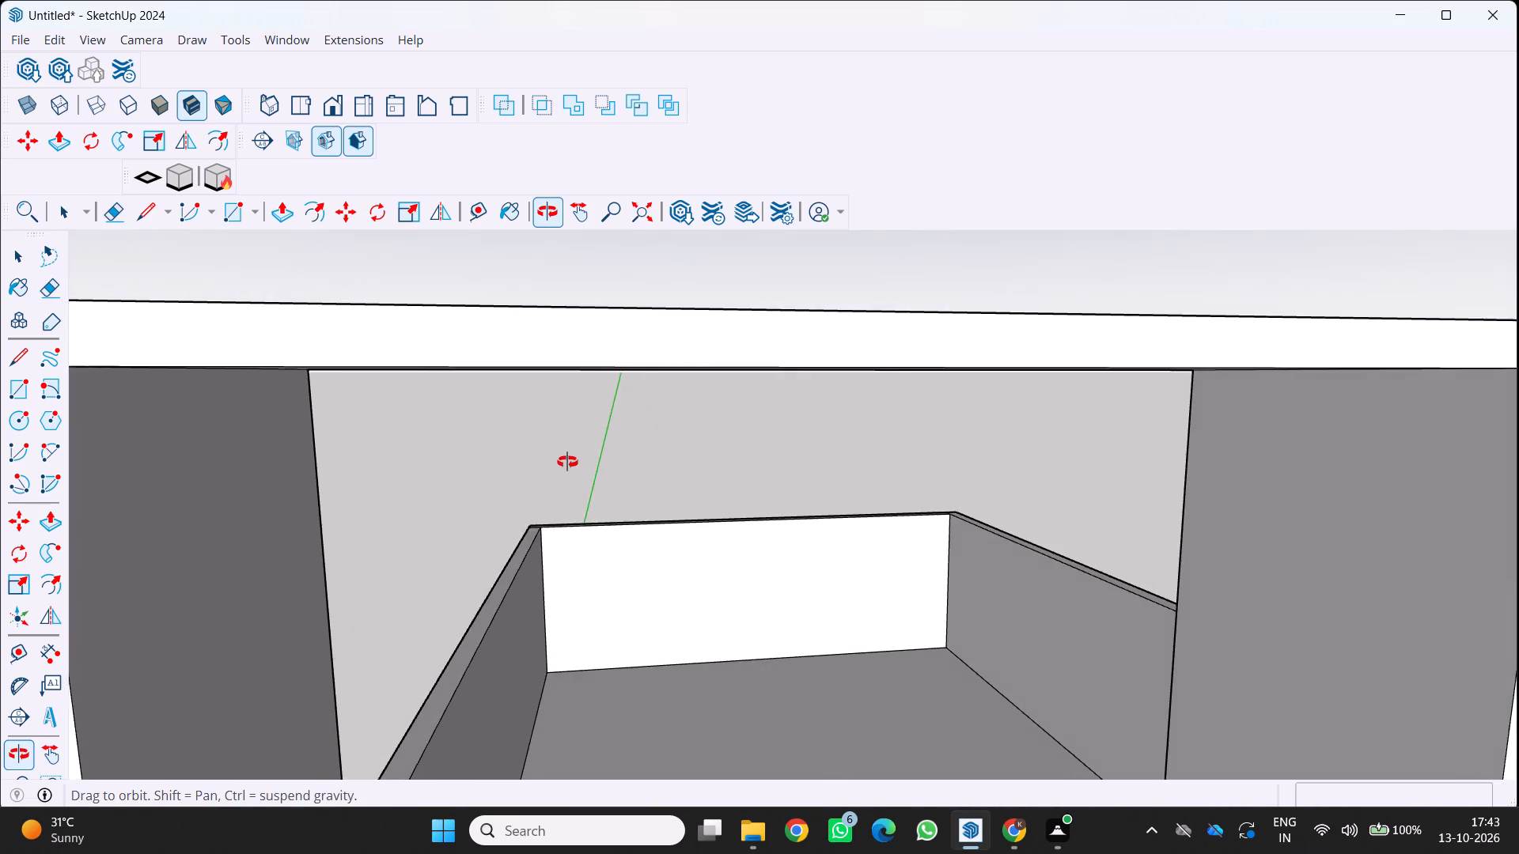
pyautogui.moveTo(567, 462); pyautogui.dragTo(597, 367, button='middle')
pyautogui.scroll(-20, 606, 346)
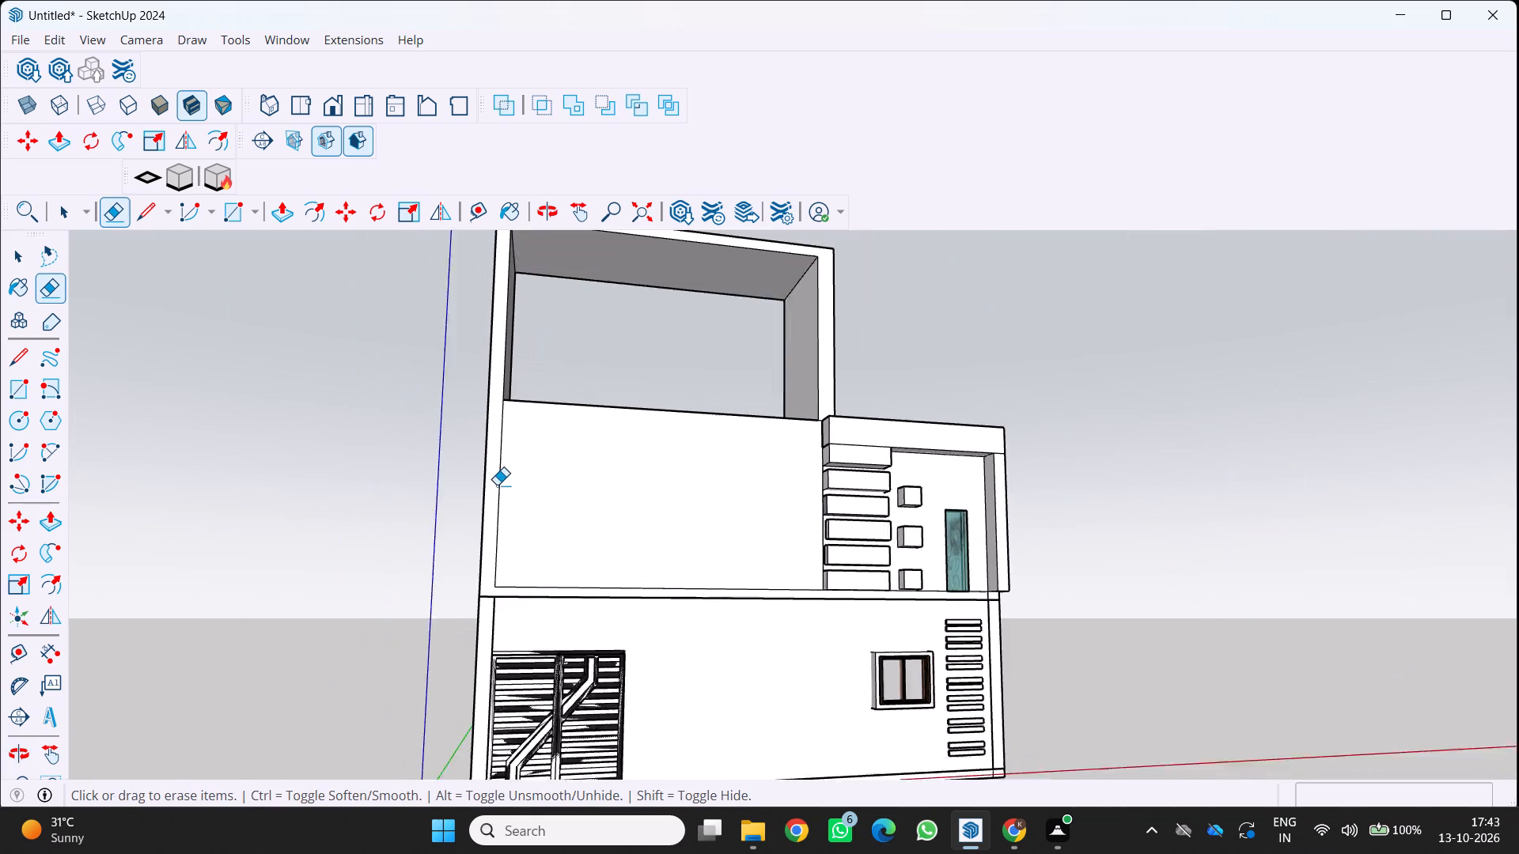
pyautogui.scroll(-1, 497, 485)
pyautogui.keyDown('shift'); pyautogui.moveTo(495, 485); pyautogui.dragTo(413, 794, button='middle'); pyautogui.keyUp('shift')
# Draw a rectangle about 3' 1" by 5' 6" near the middle of the rooftop slab's underside.
pyautogui.keyDown('shift'); pyautogui.scroll(3, 453, 723); pyautogui.keyUp('shift')
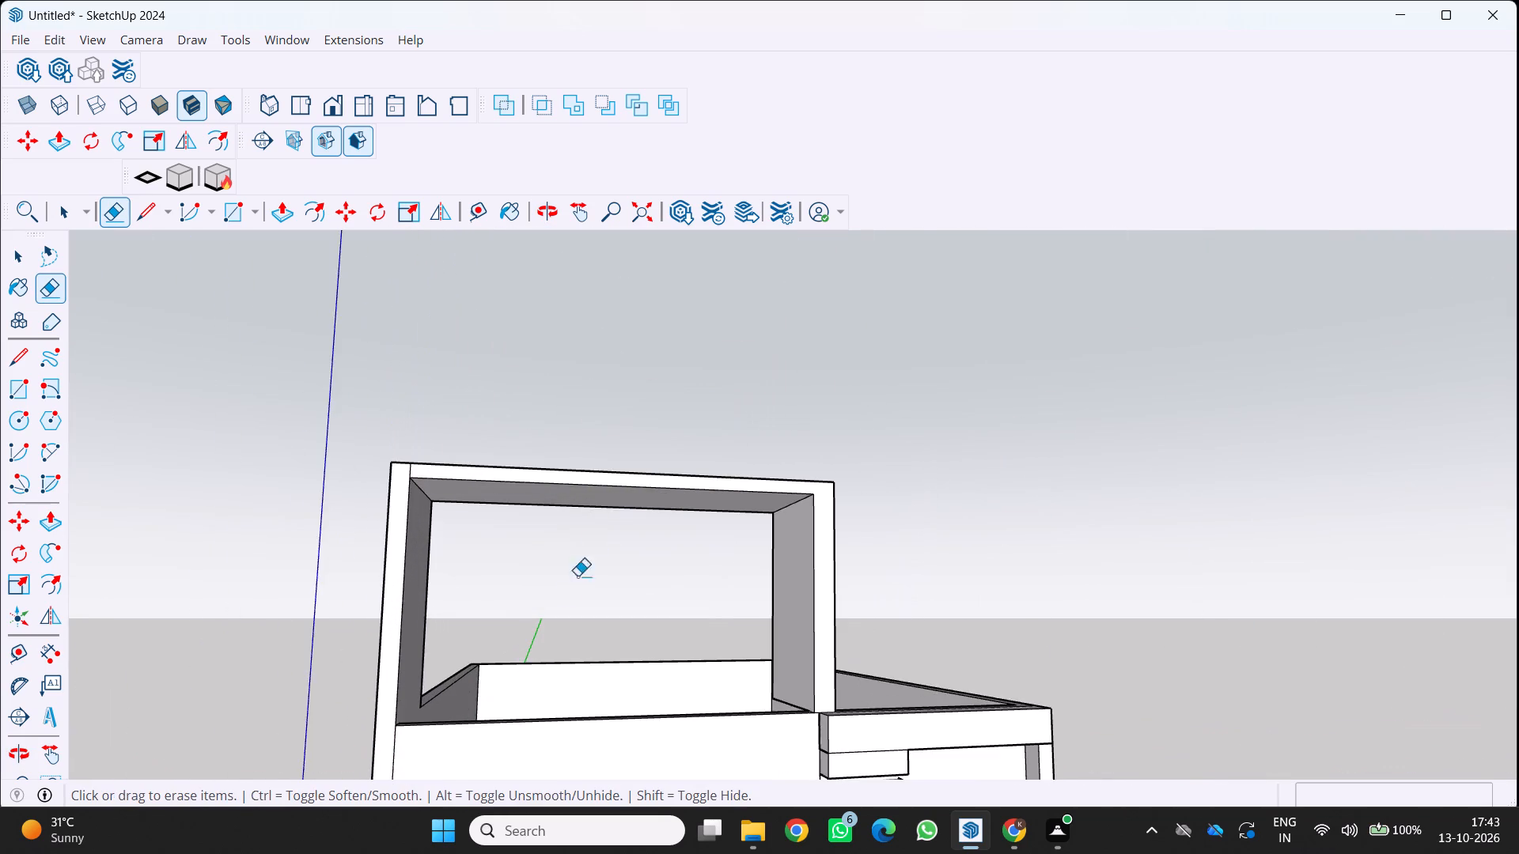
pyautogui.scroll(3, 600, 529)
pyautogui.moveTo(563, 513); pyautogui.dragTo(621, 375, button='middle')
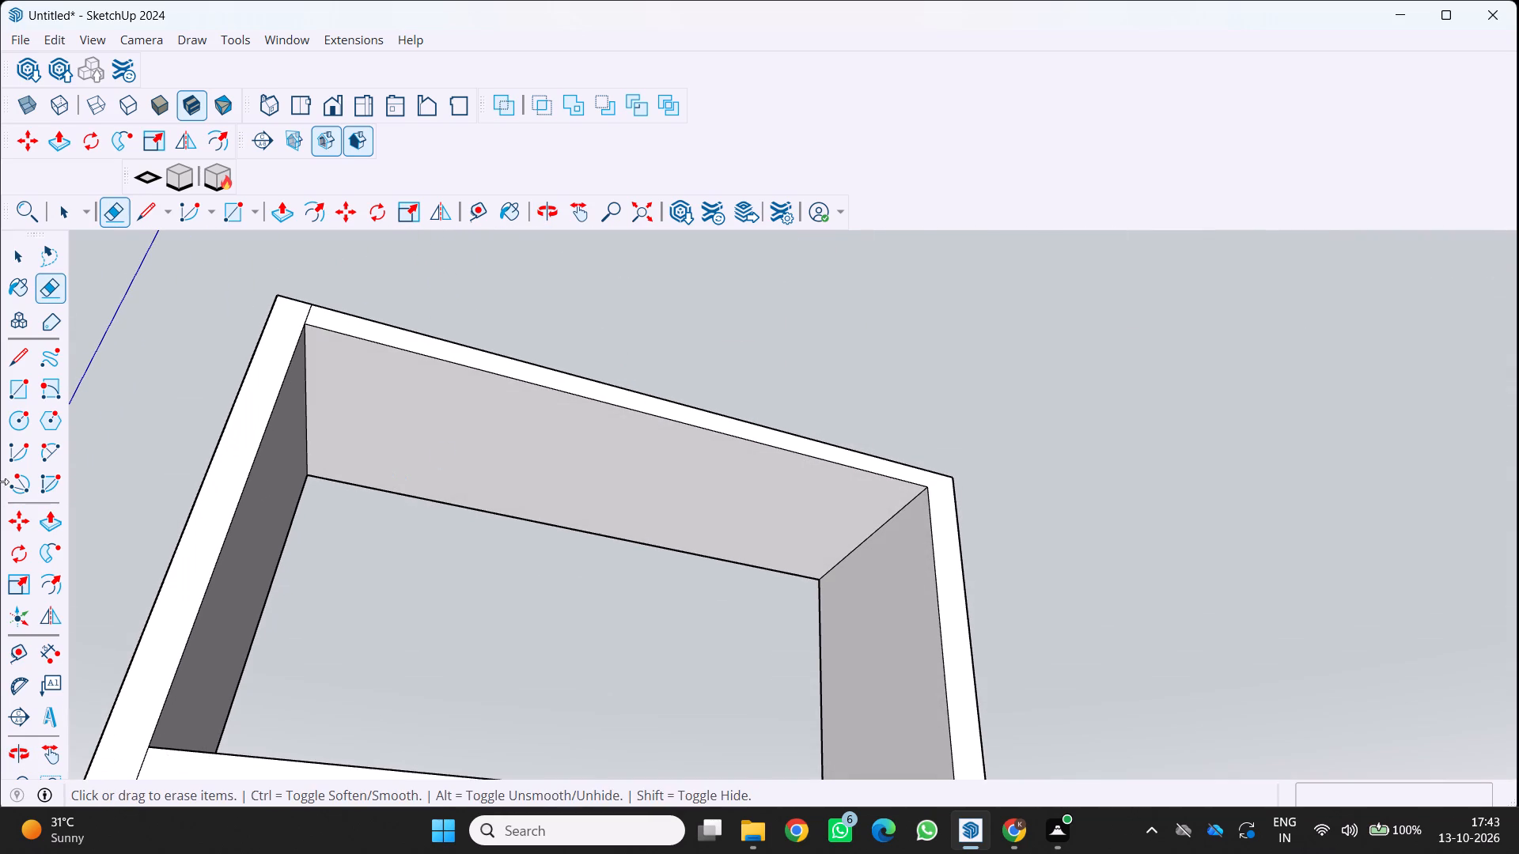
pyautogui.press('r')
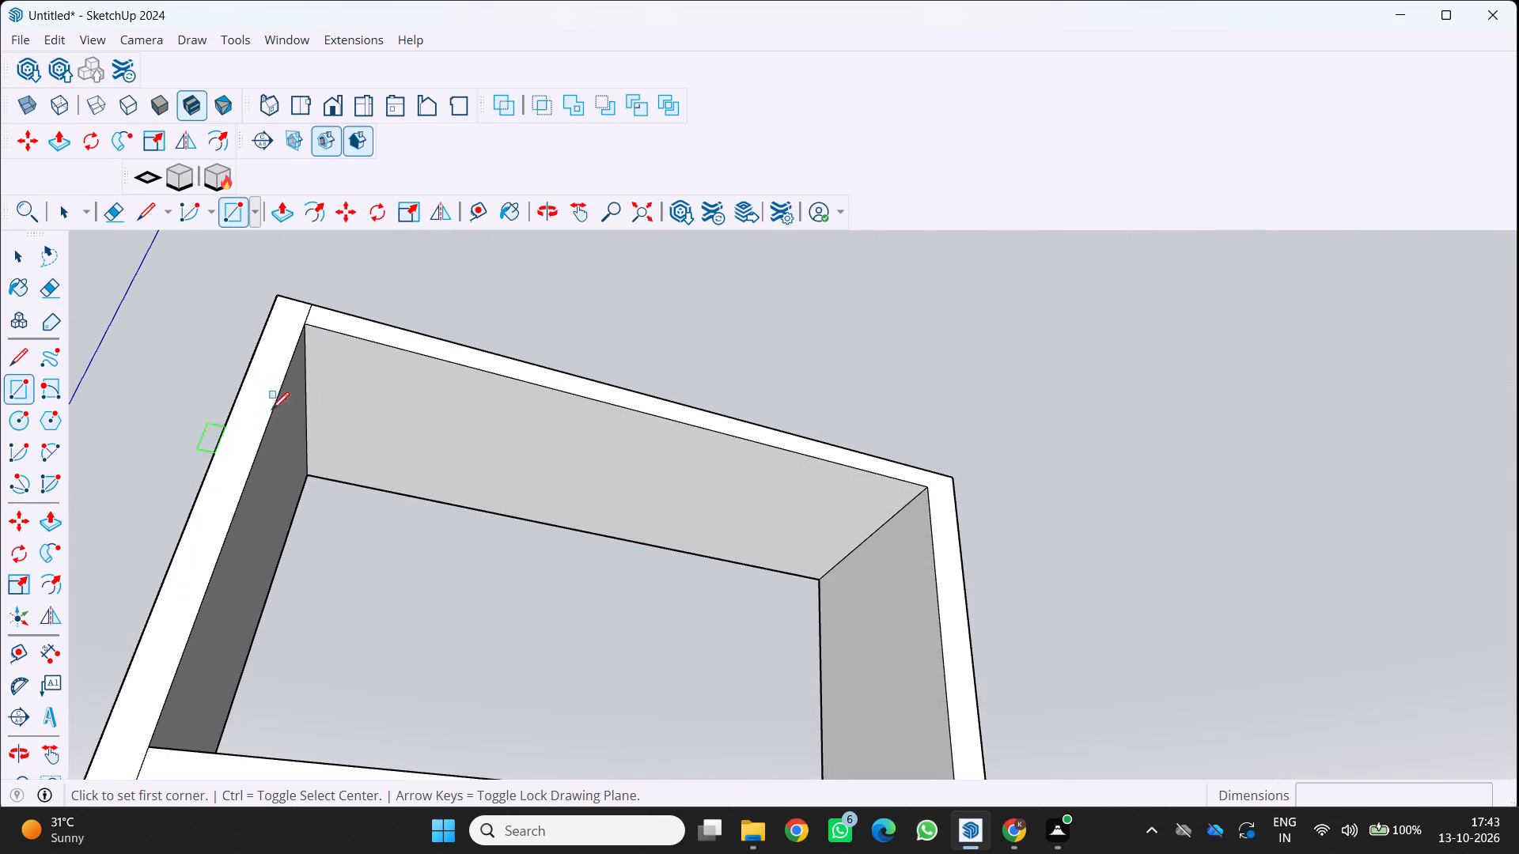
pyautogui.click(581, 423)
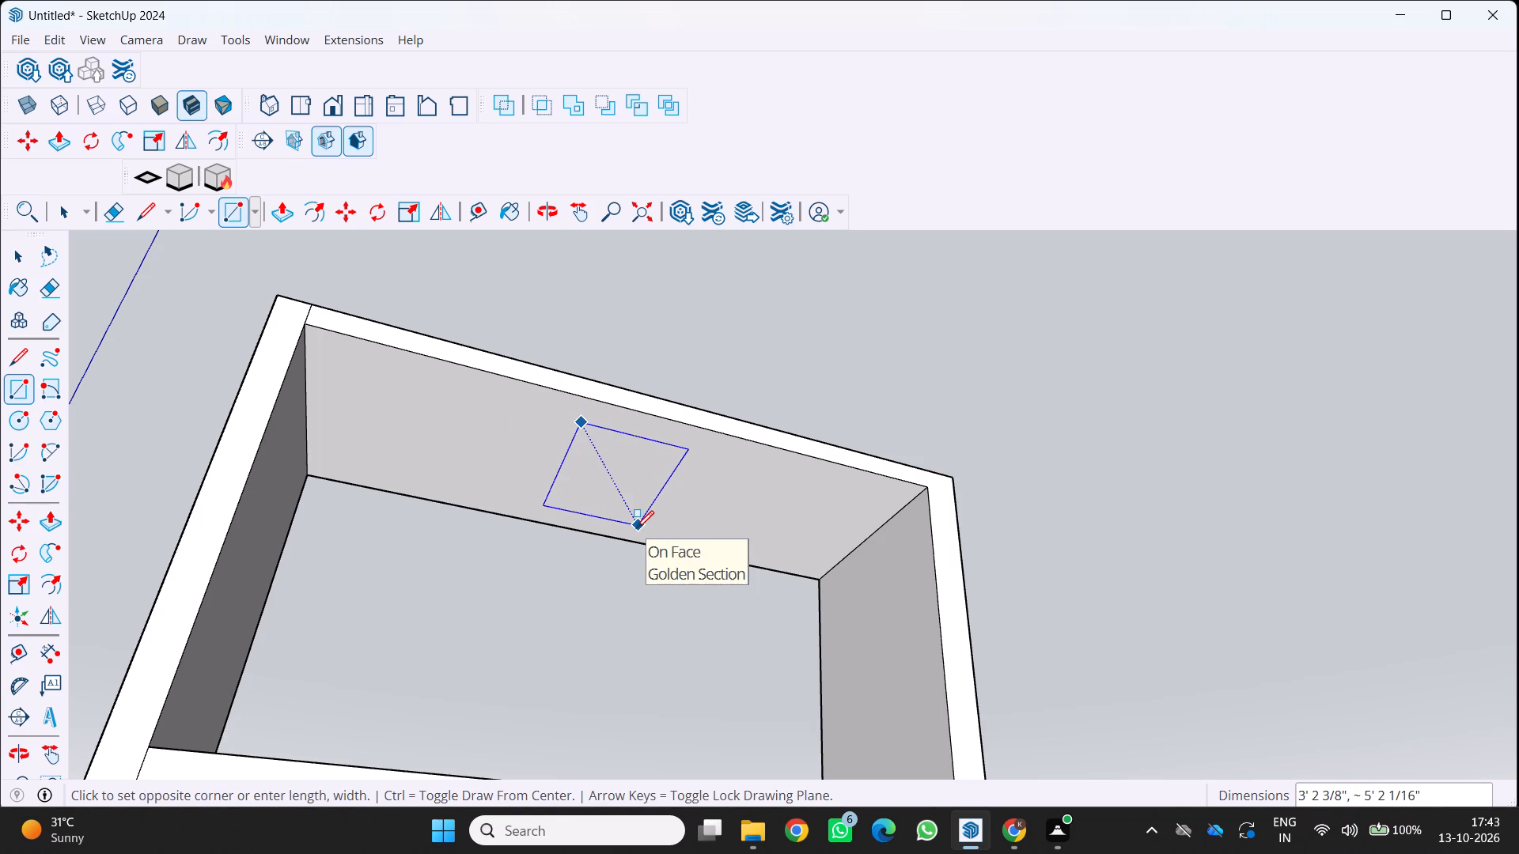
pyautogui.click(631, 530)
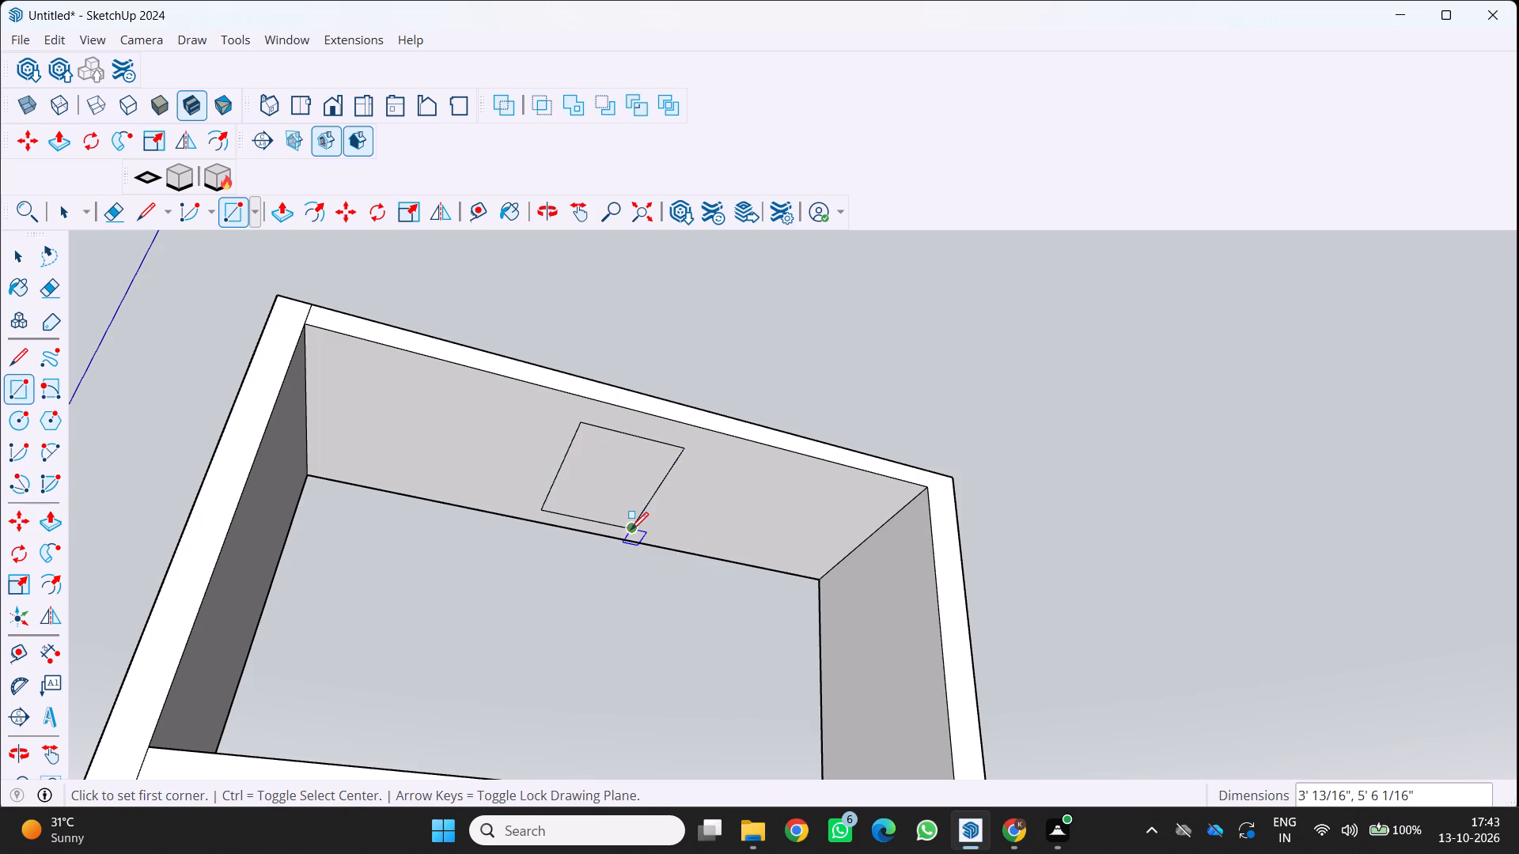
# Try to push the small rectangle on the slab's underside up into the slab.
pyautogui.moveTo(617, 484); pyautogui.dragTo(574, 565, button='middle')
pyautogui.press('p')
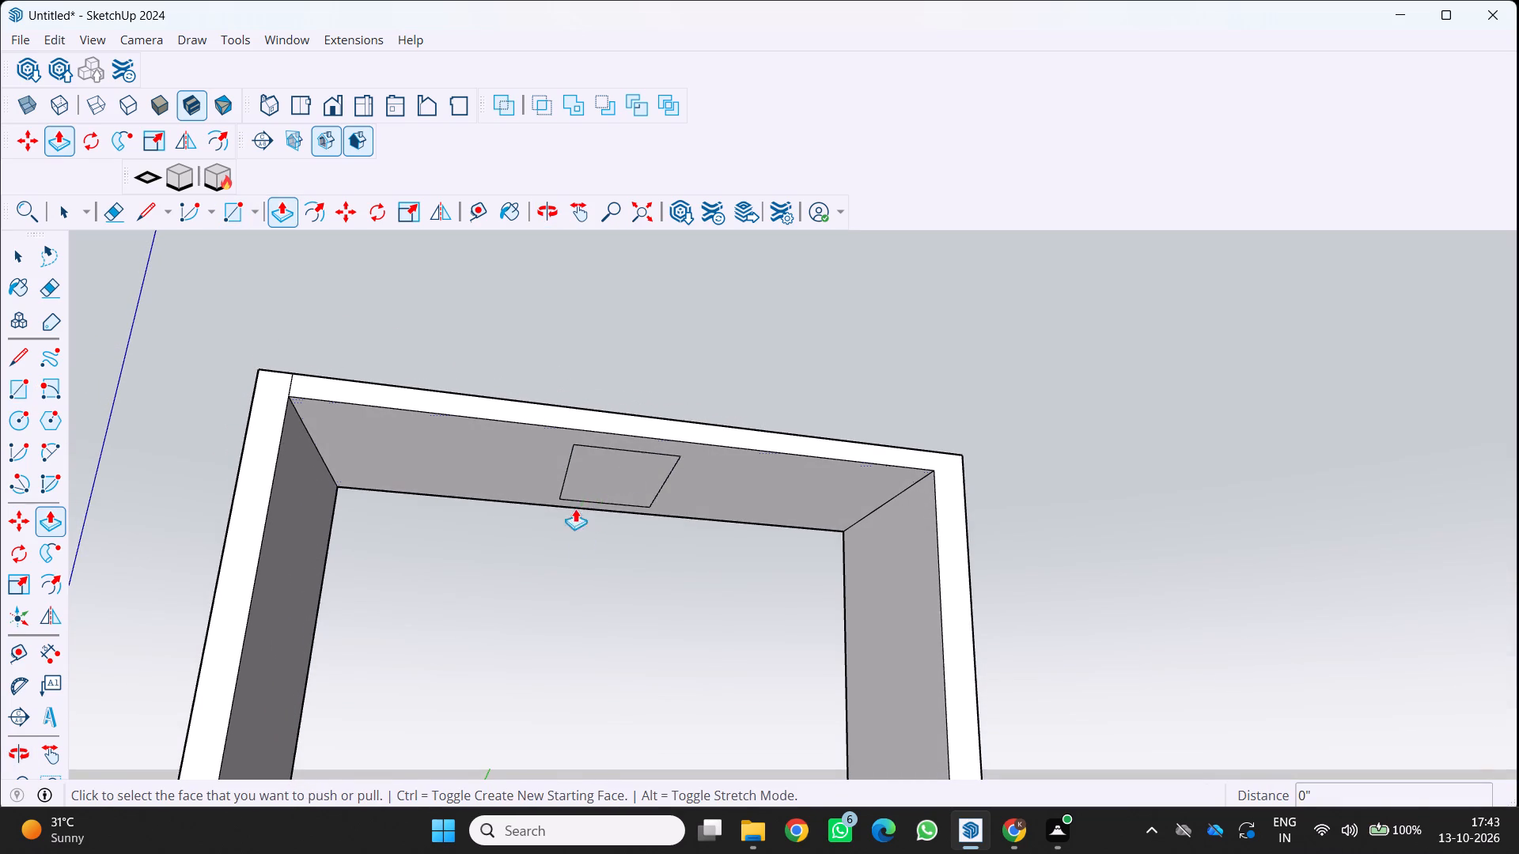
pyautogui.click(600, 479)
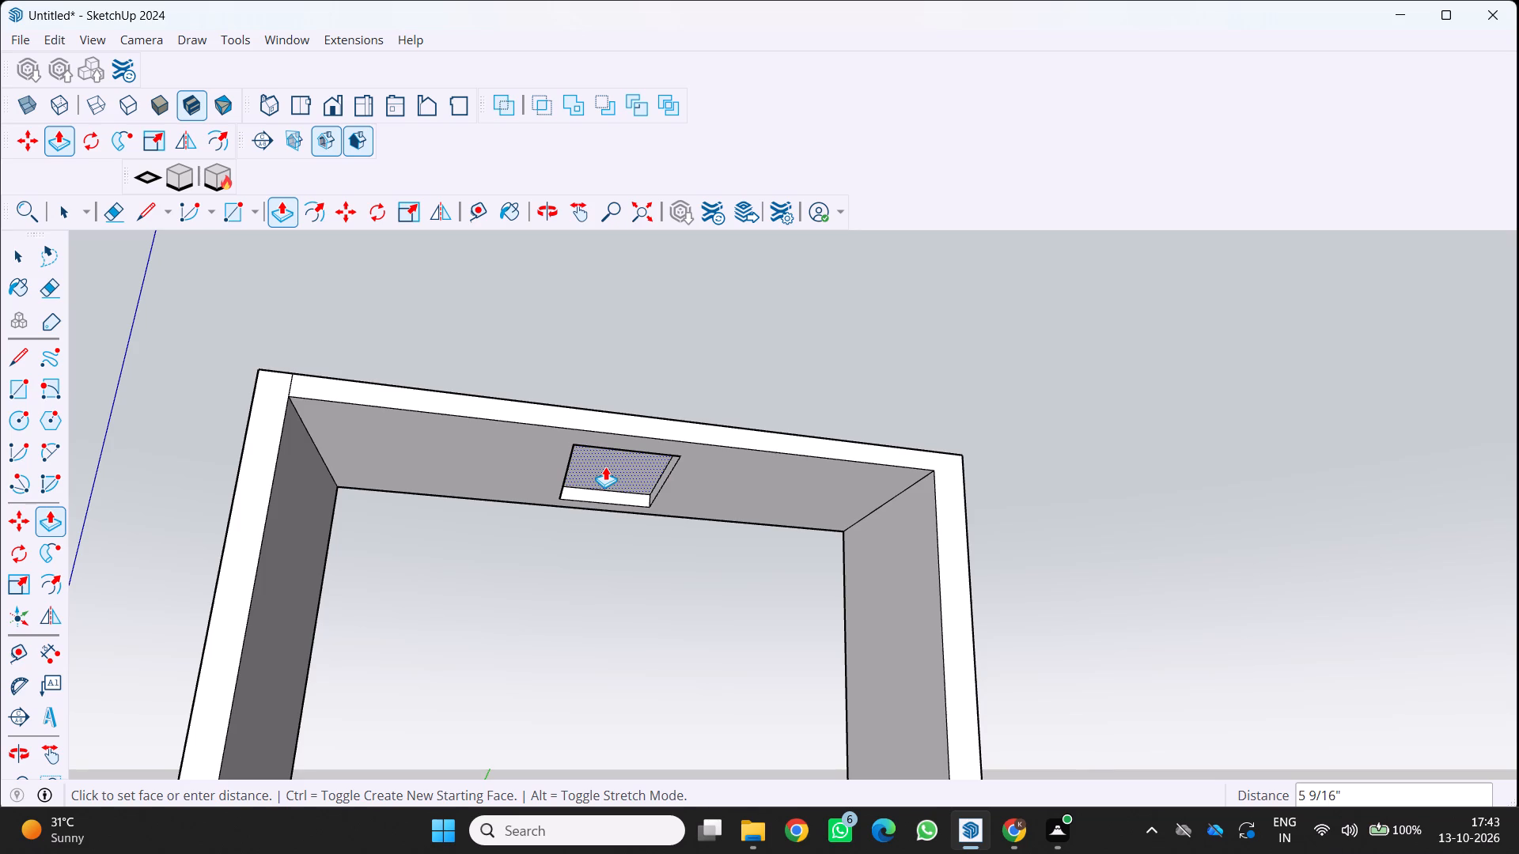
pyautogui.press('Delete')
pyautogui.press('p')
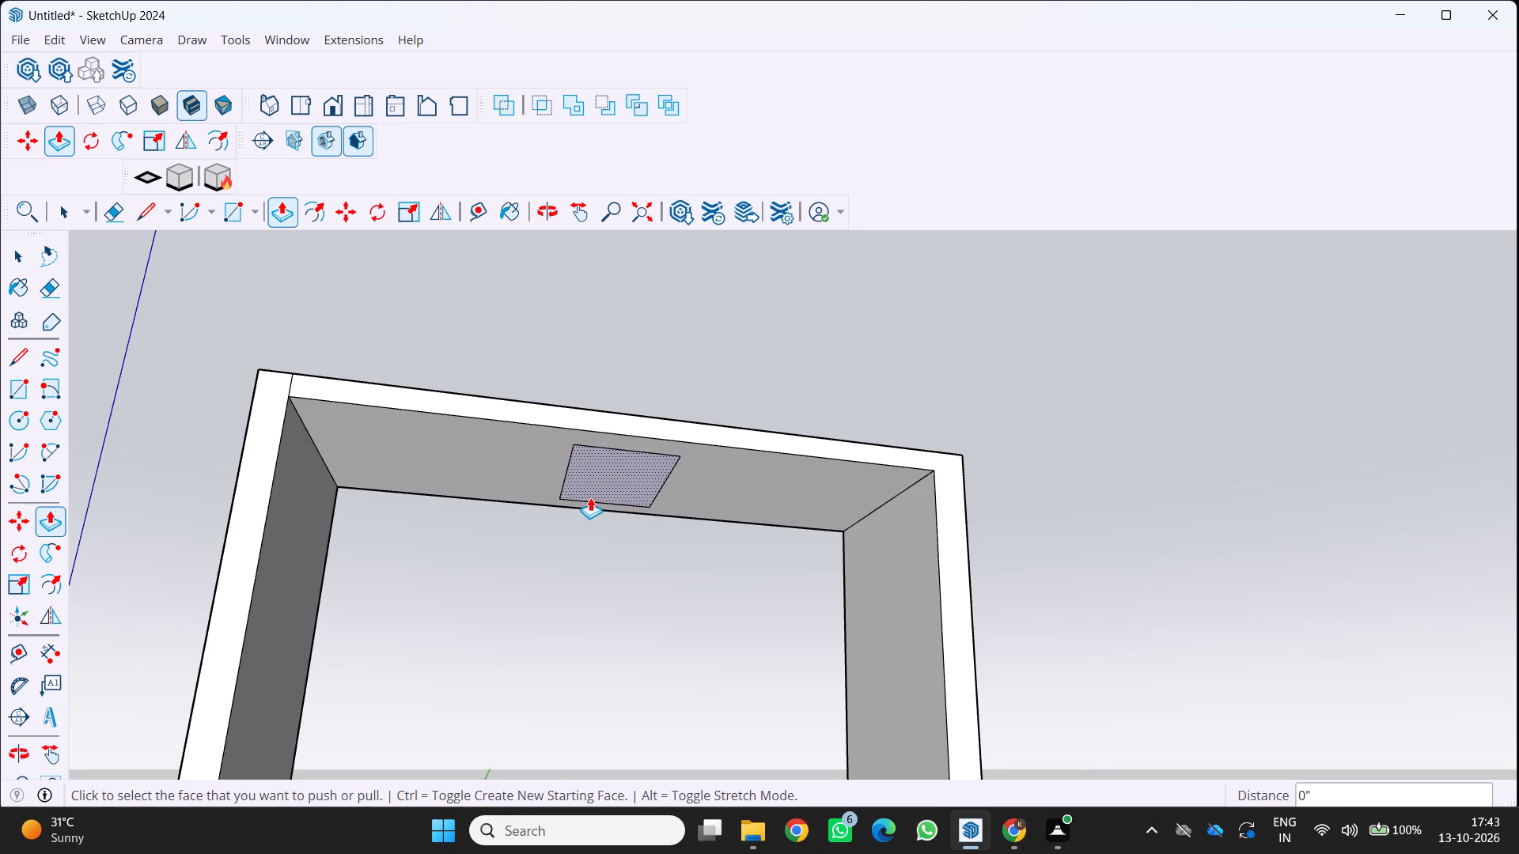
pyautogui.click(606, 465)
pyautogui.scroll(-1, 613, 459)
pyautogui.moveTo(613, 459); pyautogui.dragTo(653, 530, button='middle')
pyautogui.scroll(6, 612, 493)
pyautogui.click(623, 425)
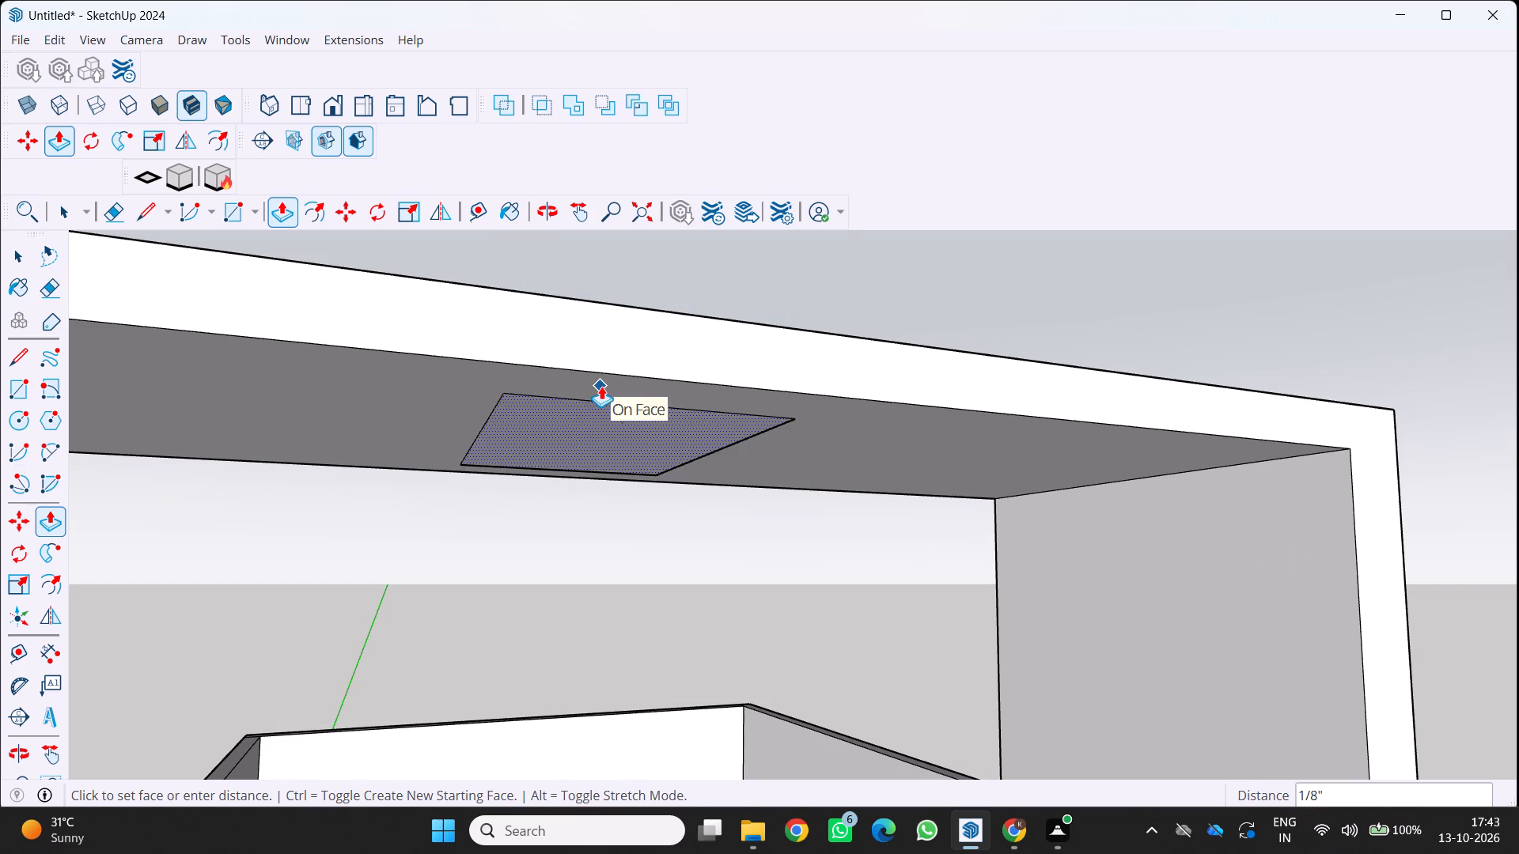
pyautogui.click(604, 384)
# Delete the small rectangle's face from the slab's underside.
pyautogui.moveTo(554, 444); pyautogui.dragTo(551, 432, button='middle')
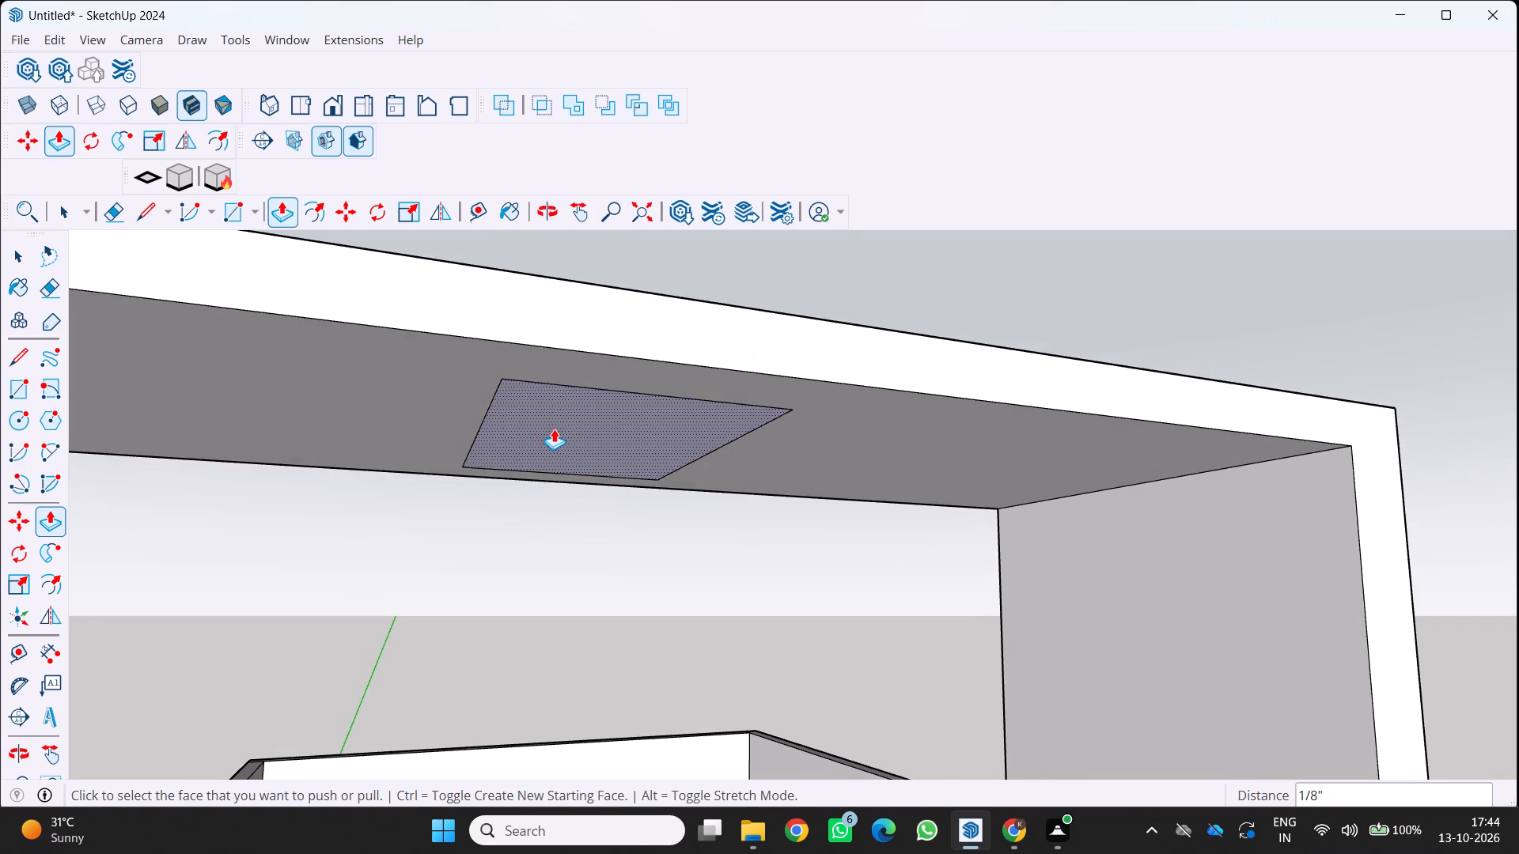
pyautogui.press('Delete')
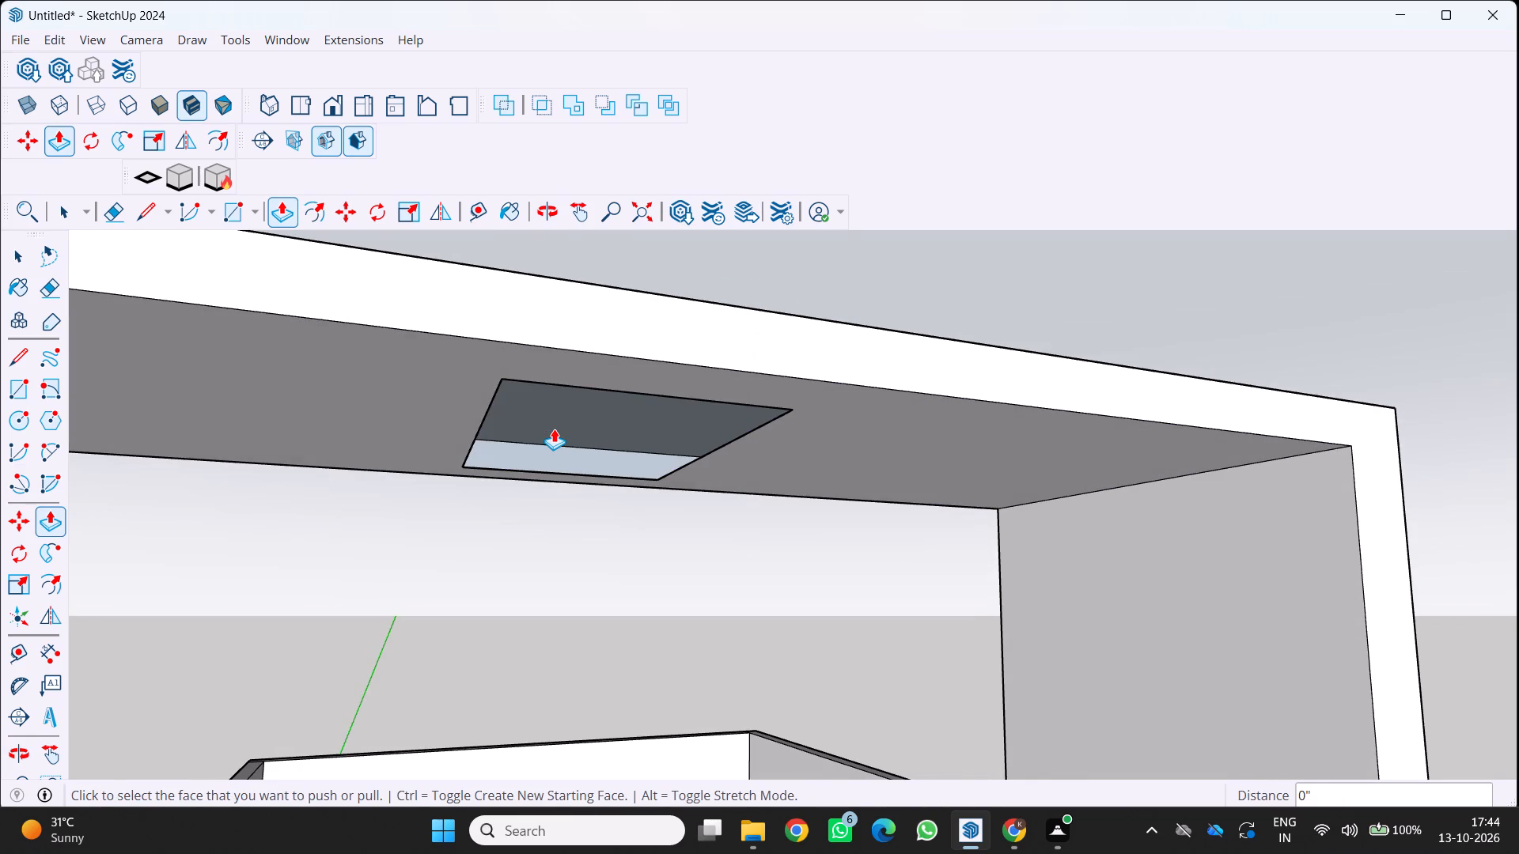
# Examine the rooftop slab and house front from above, the side and below to check the opening.
pyautogui.moveTo(554, 429); pyautogui.dragTo(573, 704, button='middle')
pyautogui.scroll(-4, 573, 704)
pyautogui.moveTo(569, 679); pyautogui.dragTo(526, 470, button='middle')
pyautogui.scroll(-4, 526, 470)
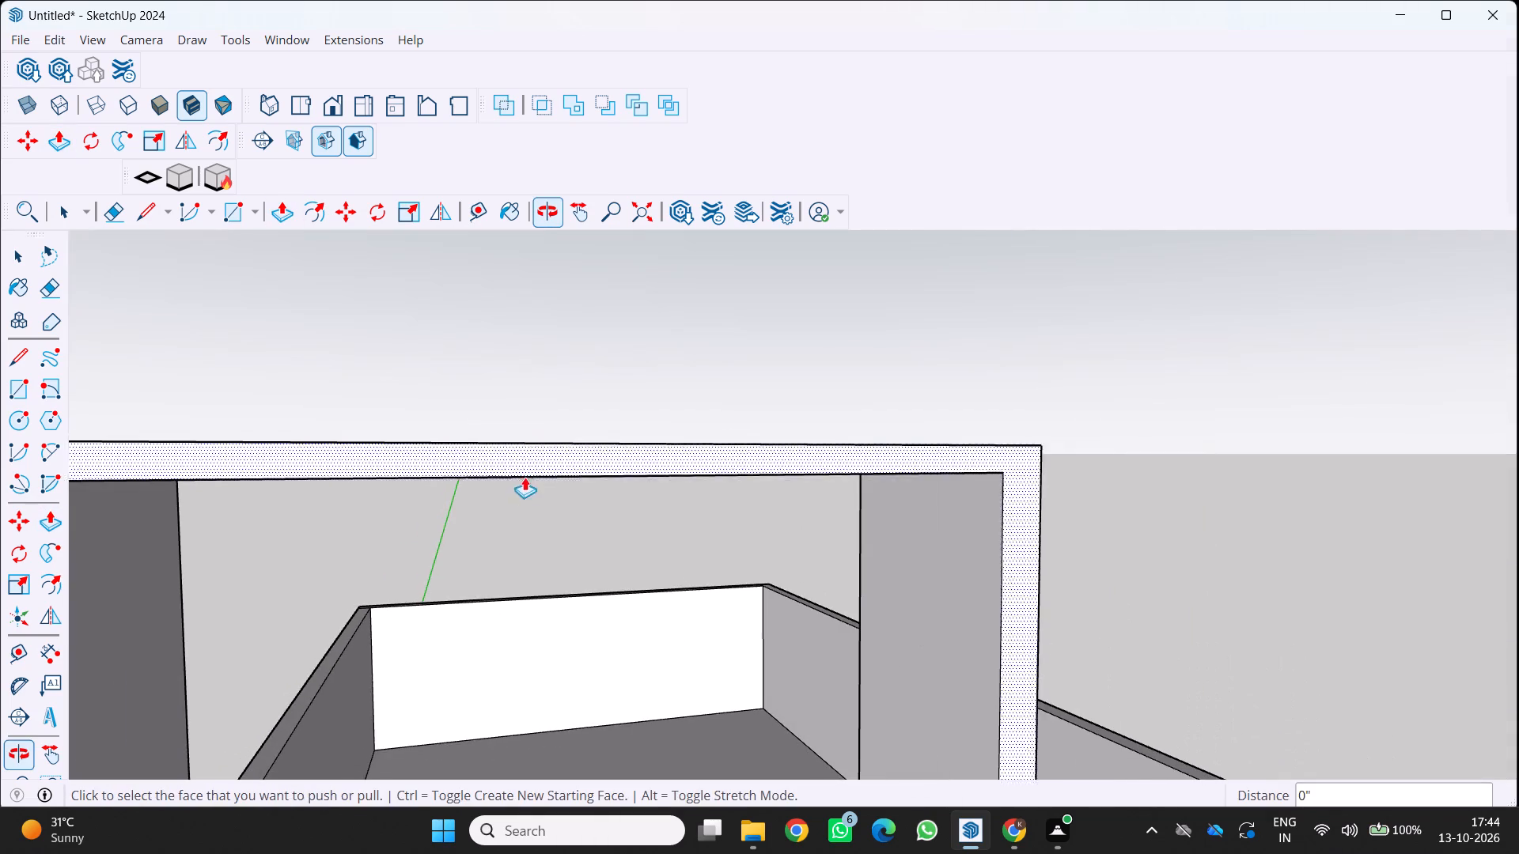
pyautogui.moveTo(524, 483); pyautogui.dragTo(552, 303, button='middle')
pyautogui.scroll(-6, 550, 325)
pyautogui.moveTo(508, 365); pyautogui.dragTo(468, 710, button='middle')
pyautogui.scroll(-4, 472, 698)
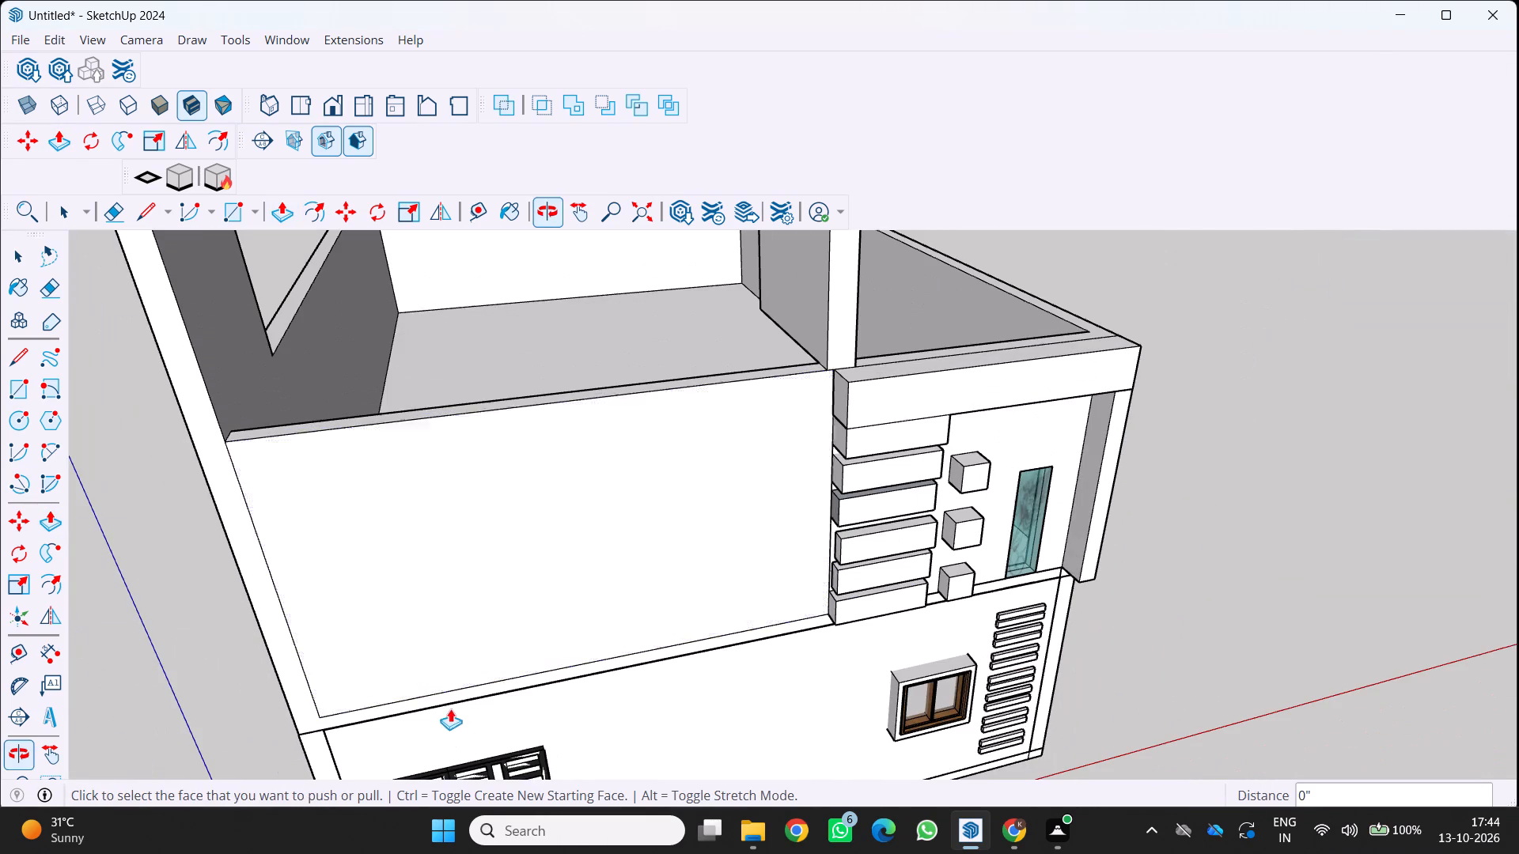
pyautogui.scroll(-3, 495, 495)
pyautogui.moveTo(521, 448); pyautogui.dragTo(840, 404, button='middle')
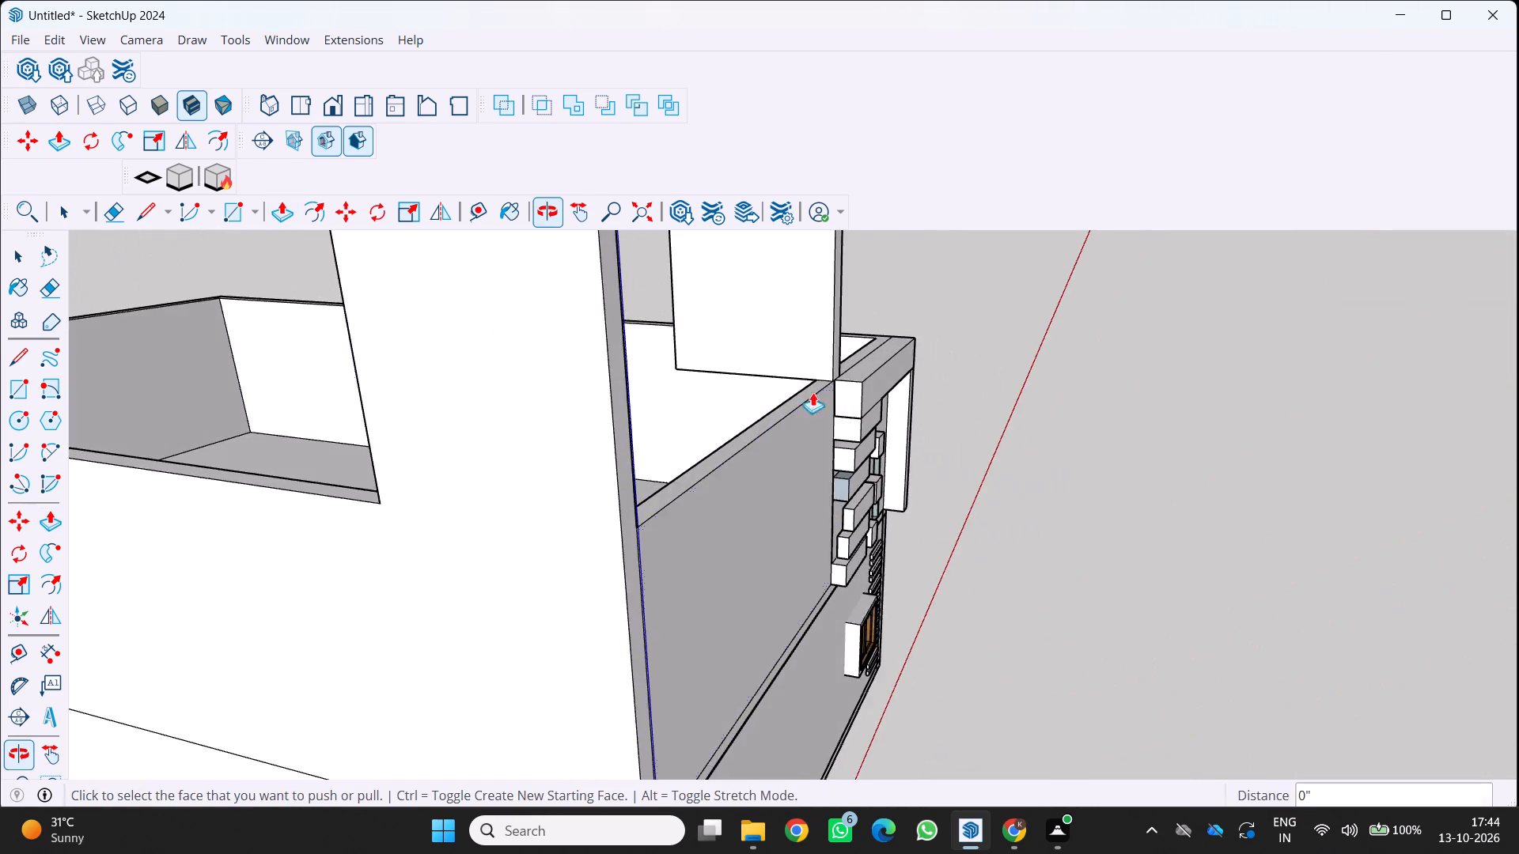
pyautogui.scroll(4, 703, 338)
pyautogui.scroll(-2, 699, 326)
pyautogui.moveTo(699, 326); pyautogui.dragTo(323, 608, button='middle')
pyautogui.scroll(-4, 323, 608)
pyautogui.moveTo(280, 504); pyautogui.dragTo(459, 205, button='middle')
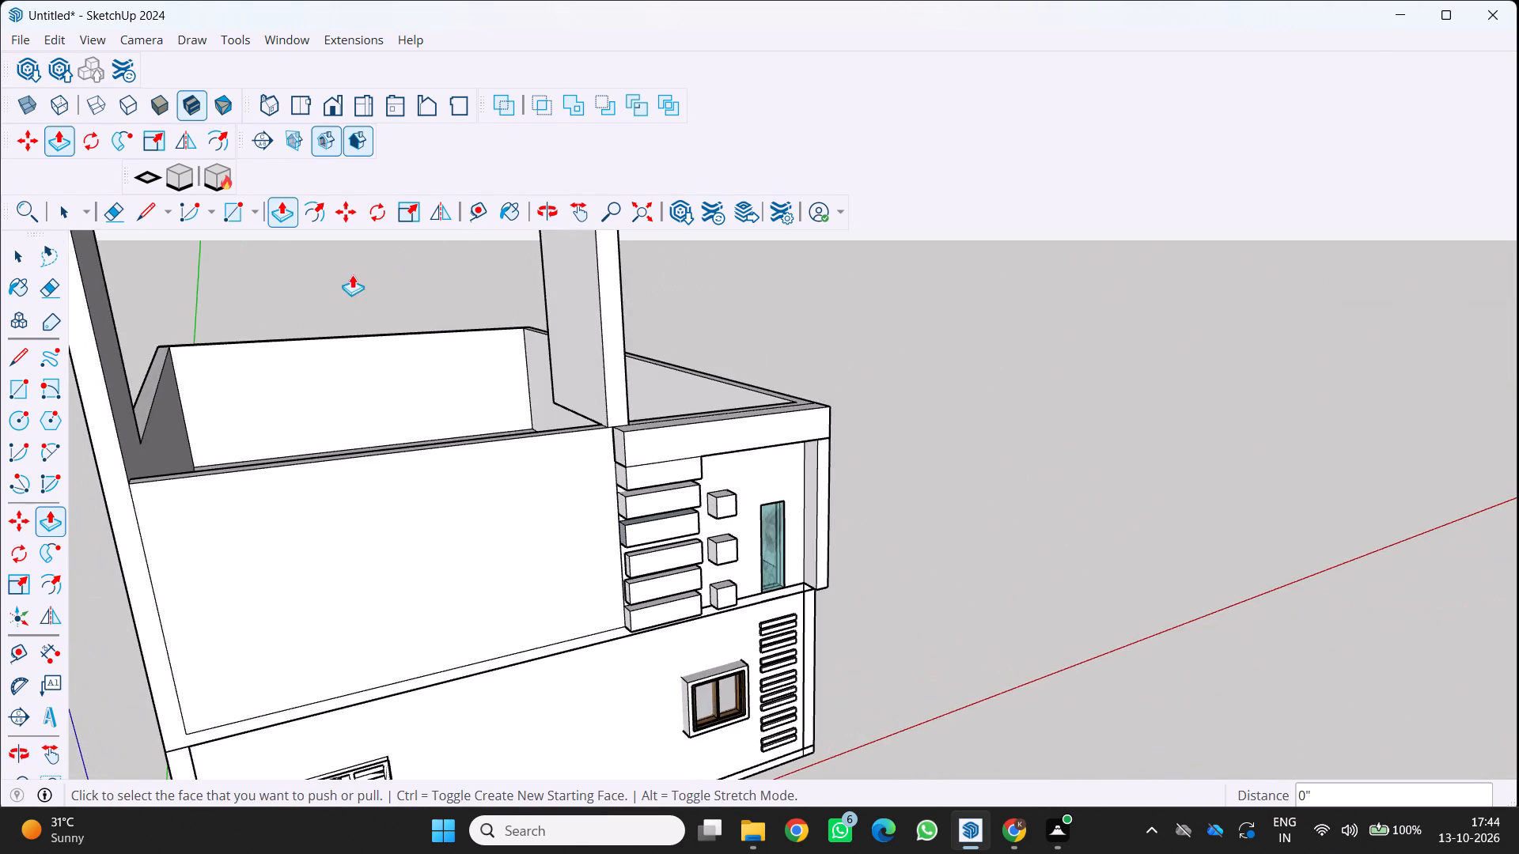
pyautogui.scroll(-7, 352, 274)
pyautogui.keyDown('shift'); pyautogui.moveTo(351, 291); pyautogui.dragTo(445, 649, button='middle'); pyautogui.keyUp('shift')
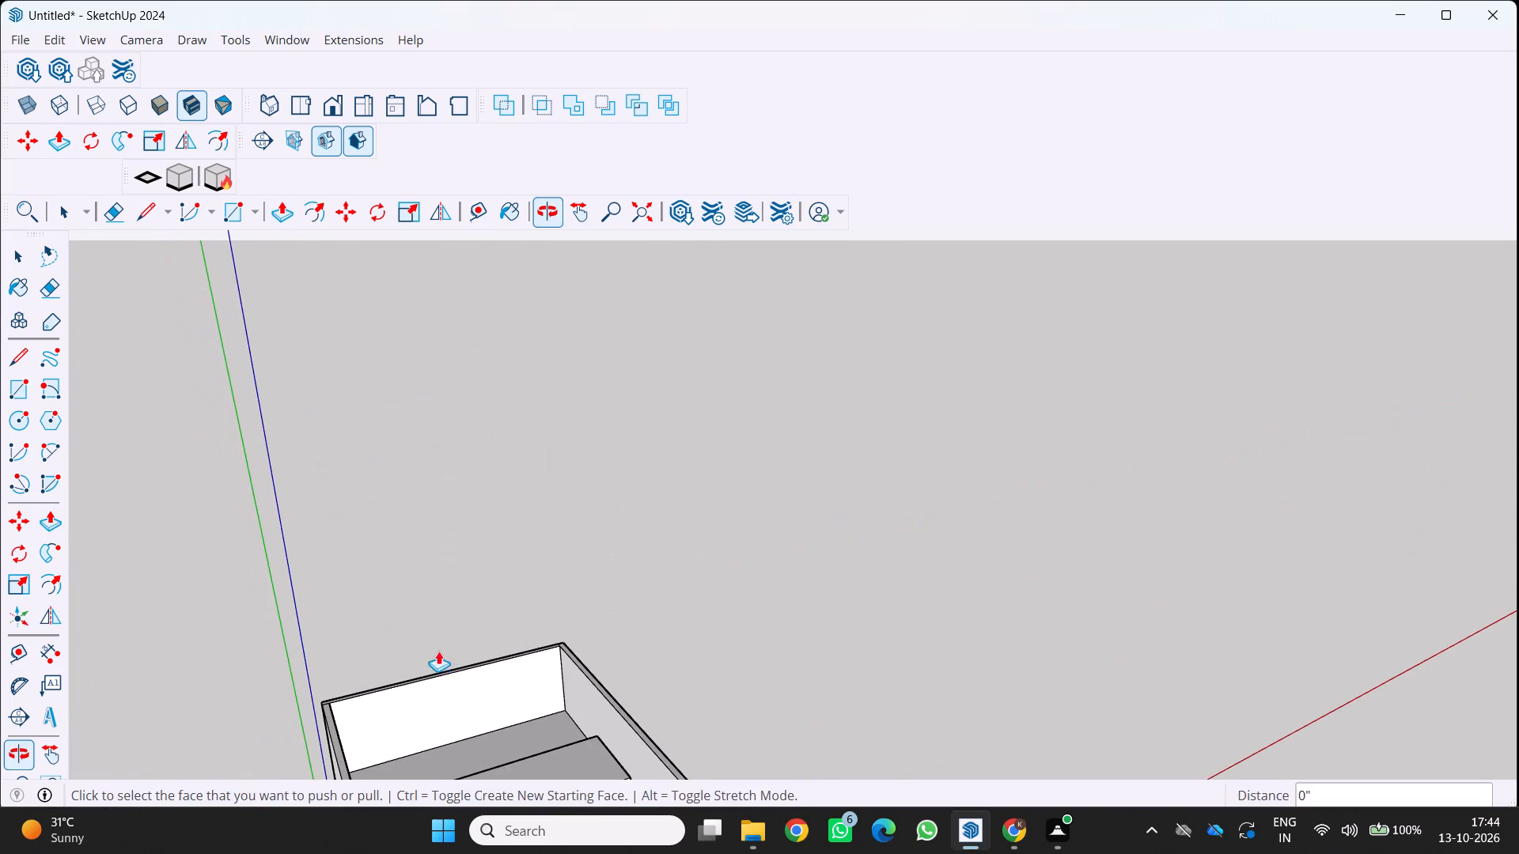
pyautogui.moveTo(494, 686); pyautogui.dragTo(464, 463, button='middle')
pyautogui.scroll(8, 451, 441)
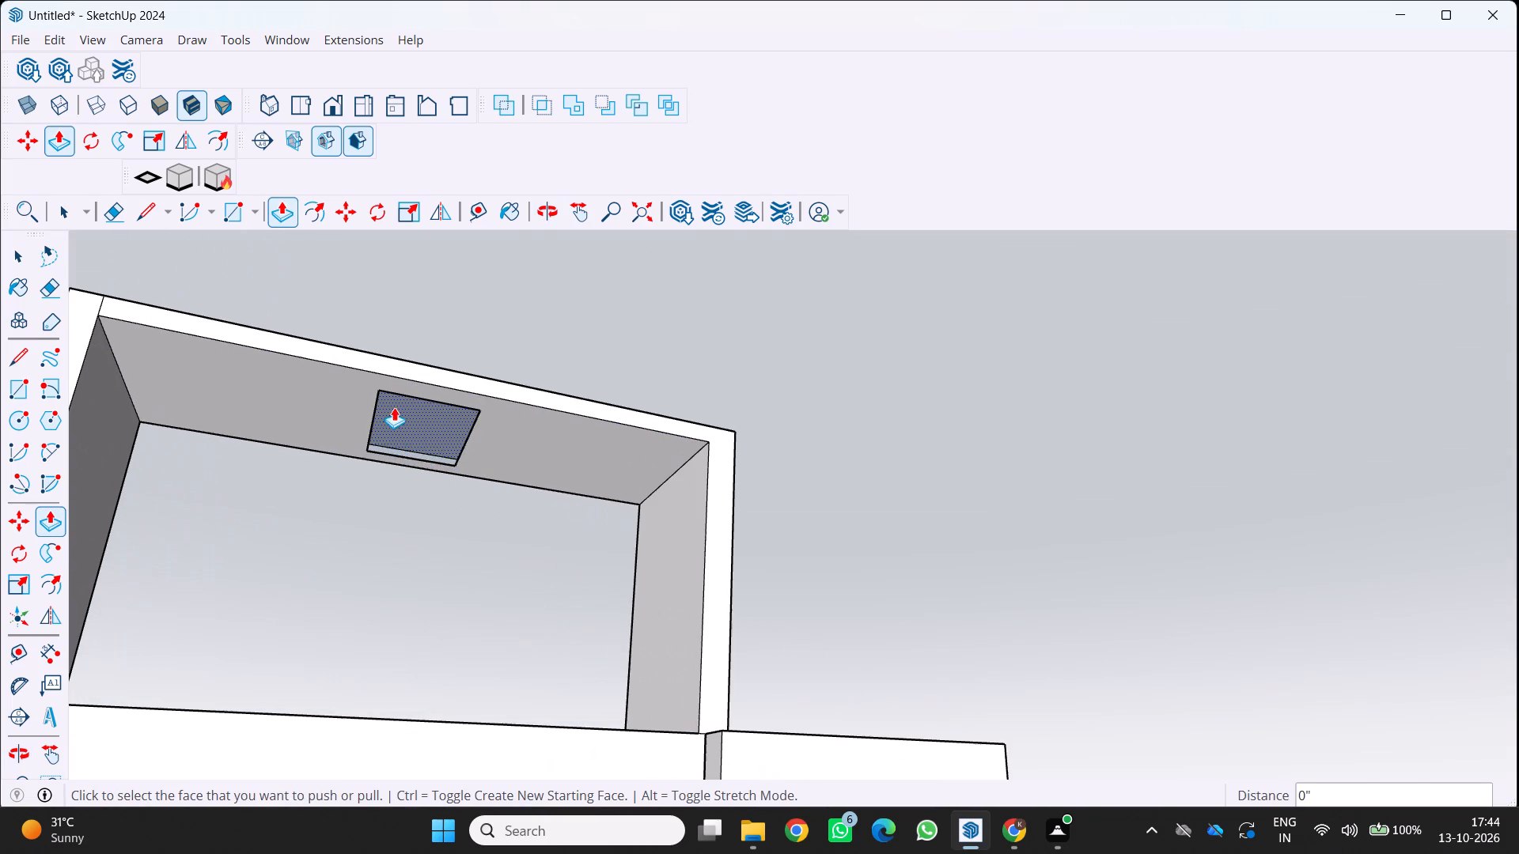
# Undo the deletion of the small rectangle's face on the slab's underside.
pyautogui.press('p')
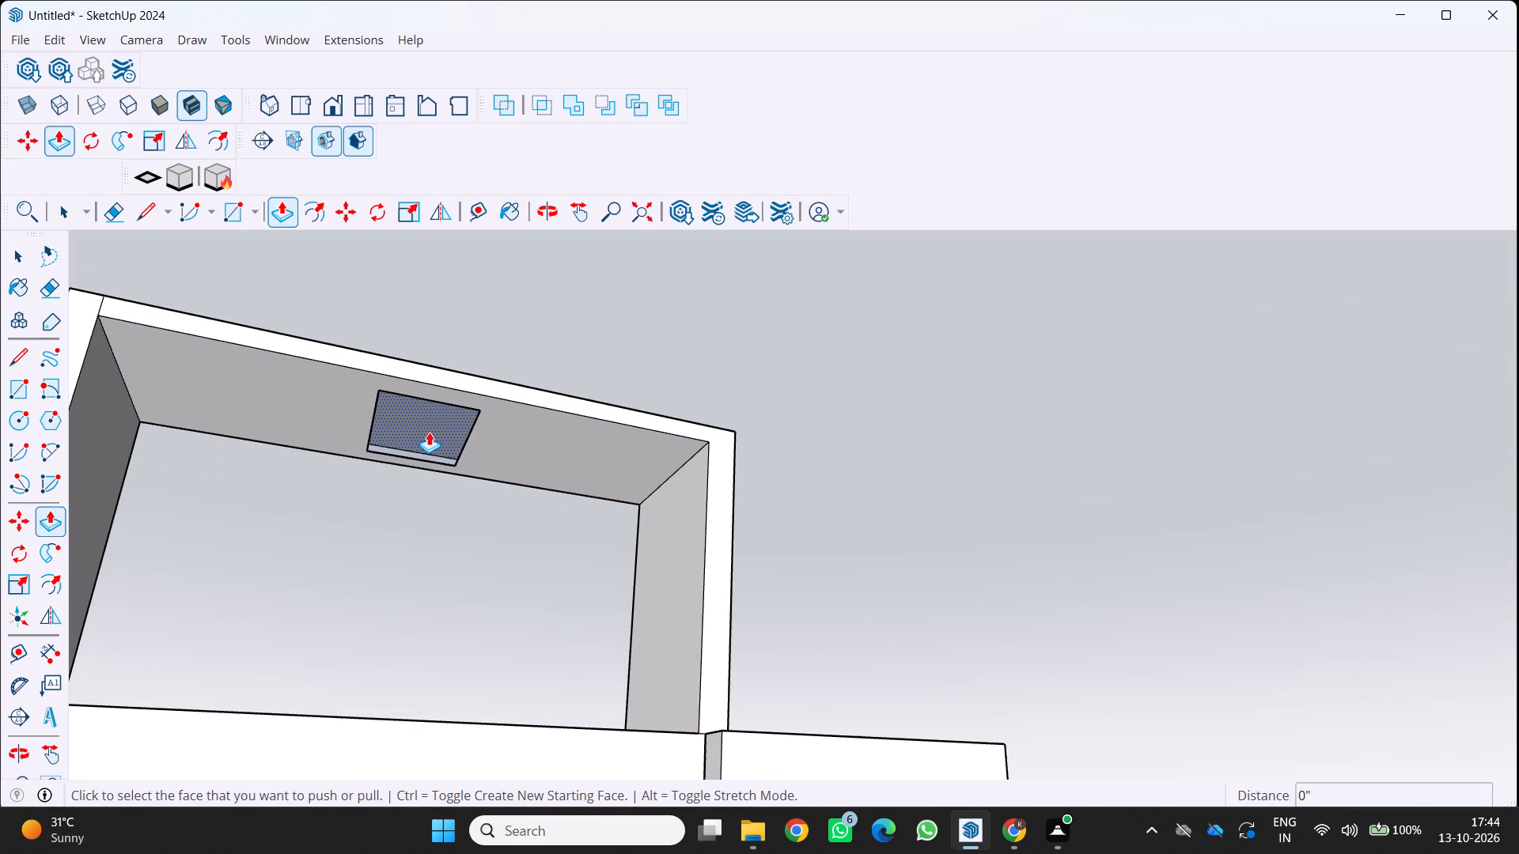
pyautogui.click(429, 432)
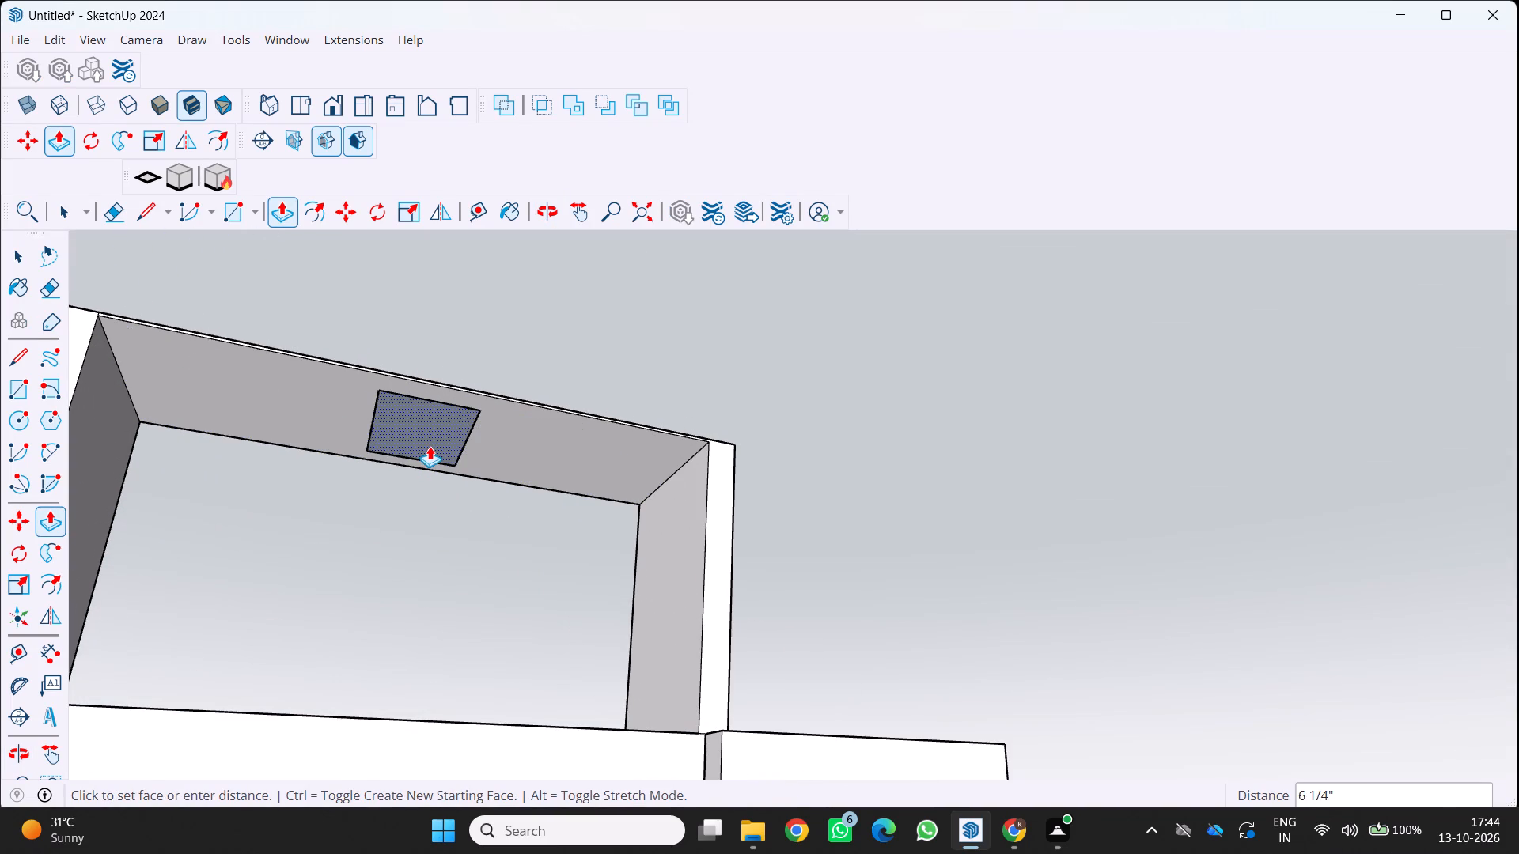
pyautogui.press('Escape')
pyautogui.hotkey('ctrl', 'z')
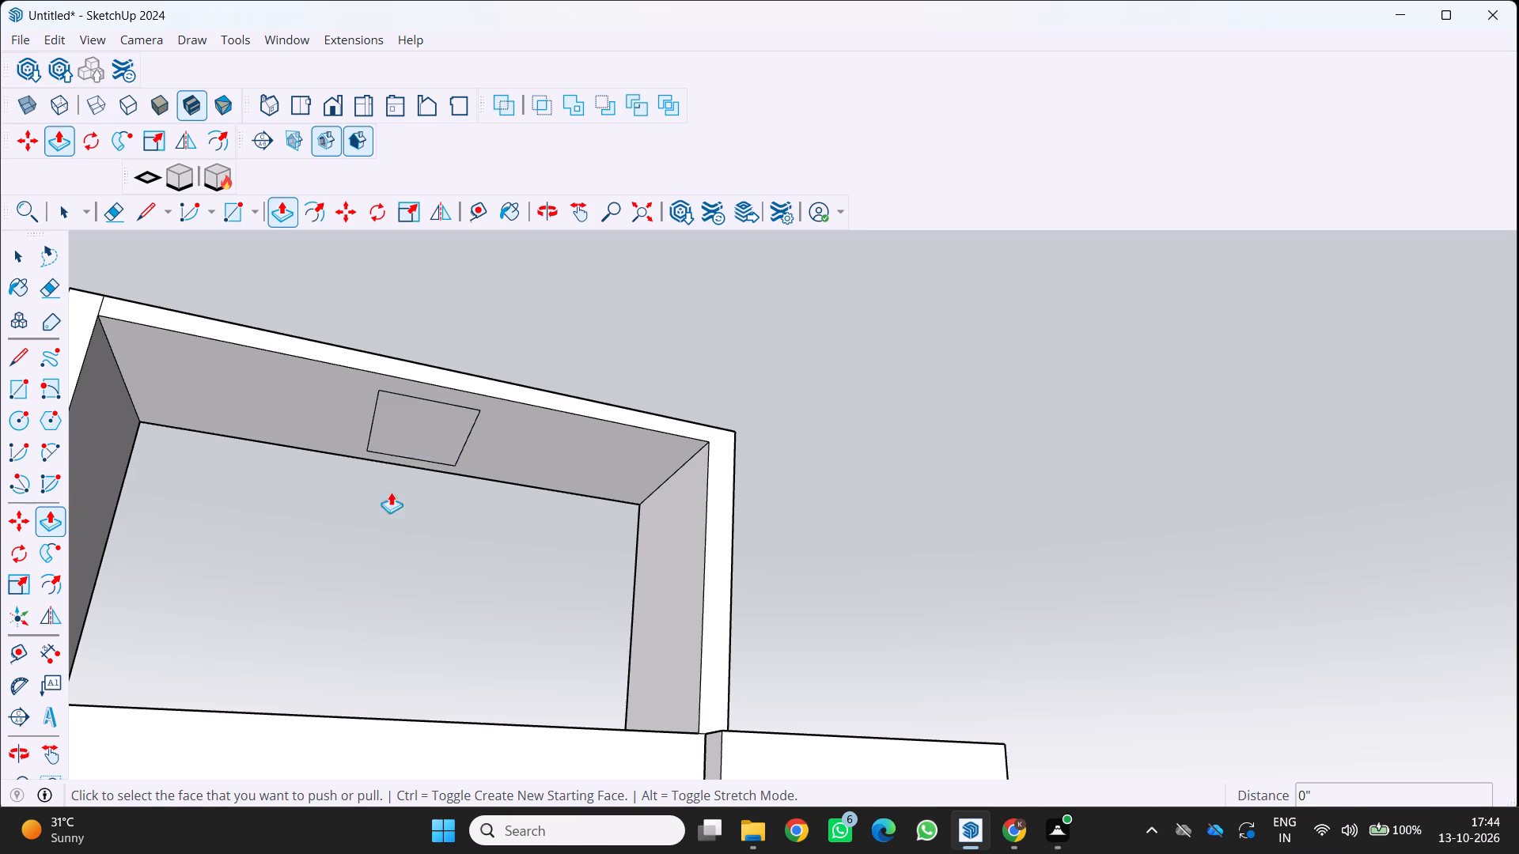
# Push the small rectangle up through the rooftop slab's full thickness to cut an opening.
pyautogui.click(413, 443)
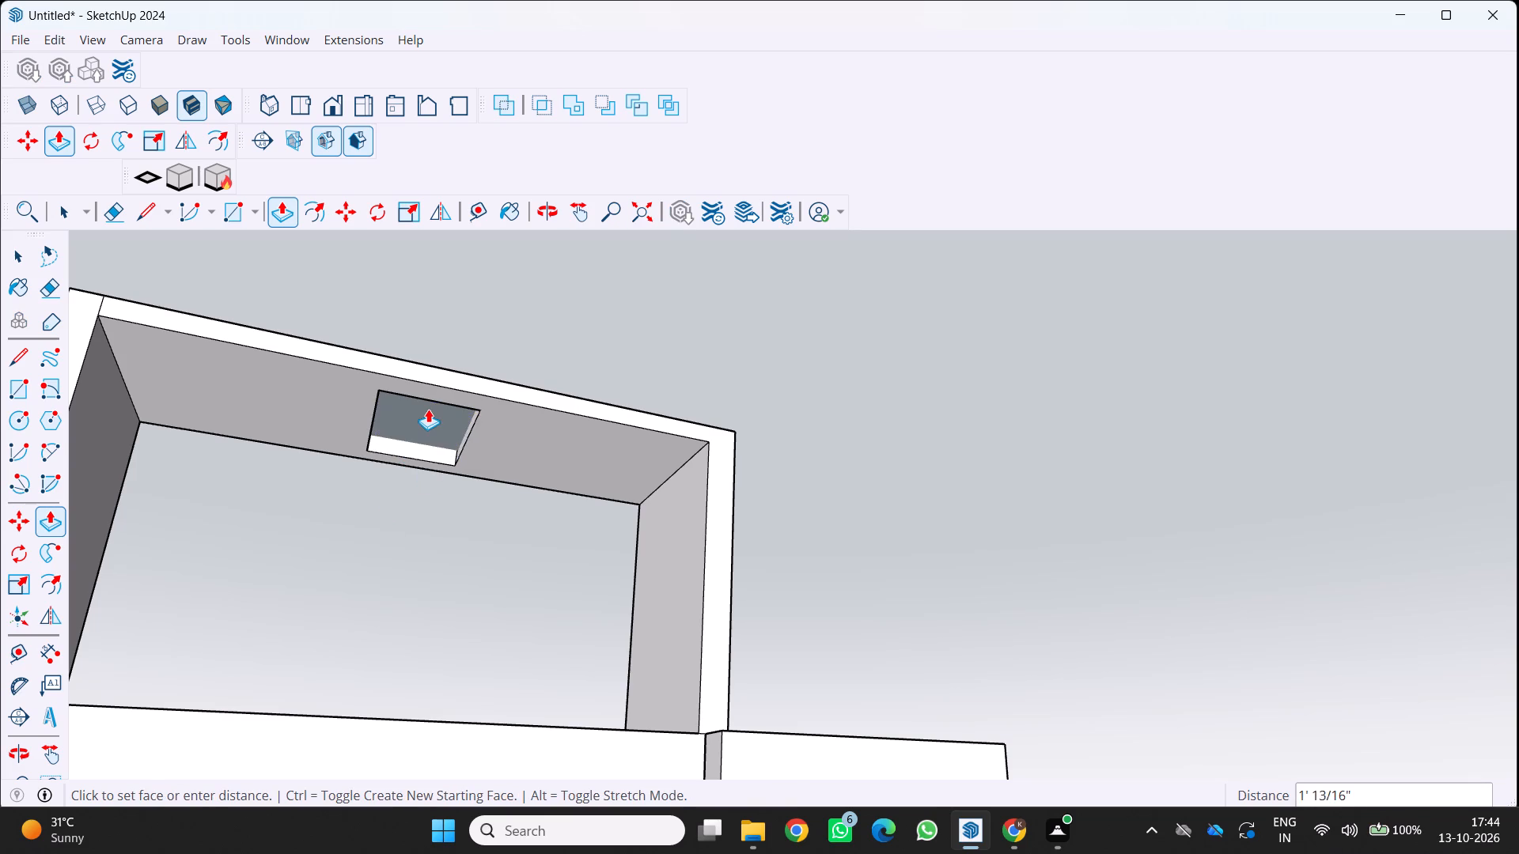
pyautogui.click(428, 409)
pyautogui.scroll(-3, 344, 470)
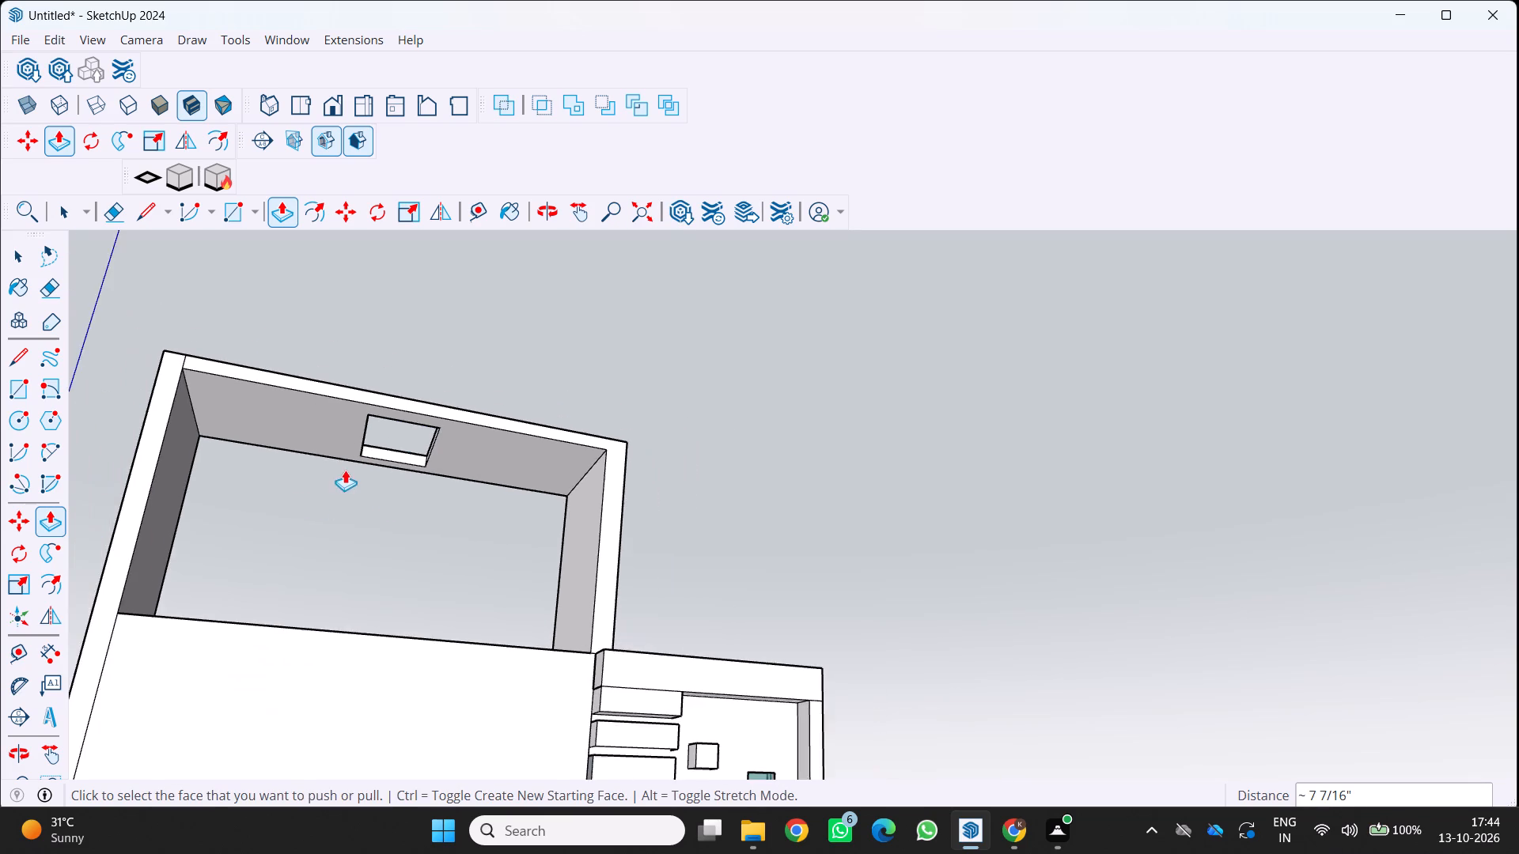
# Examine the rooftop slab's opening from above and from the front of the house.
pyautogui.moveTo(345, 470); pyautogui.dragTo(211, 673, button='middle')
pyautogui.scroll(-4, 218, 668)
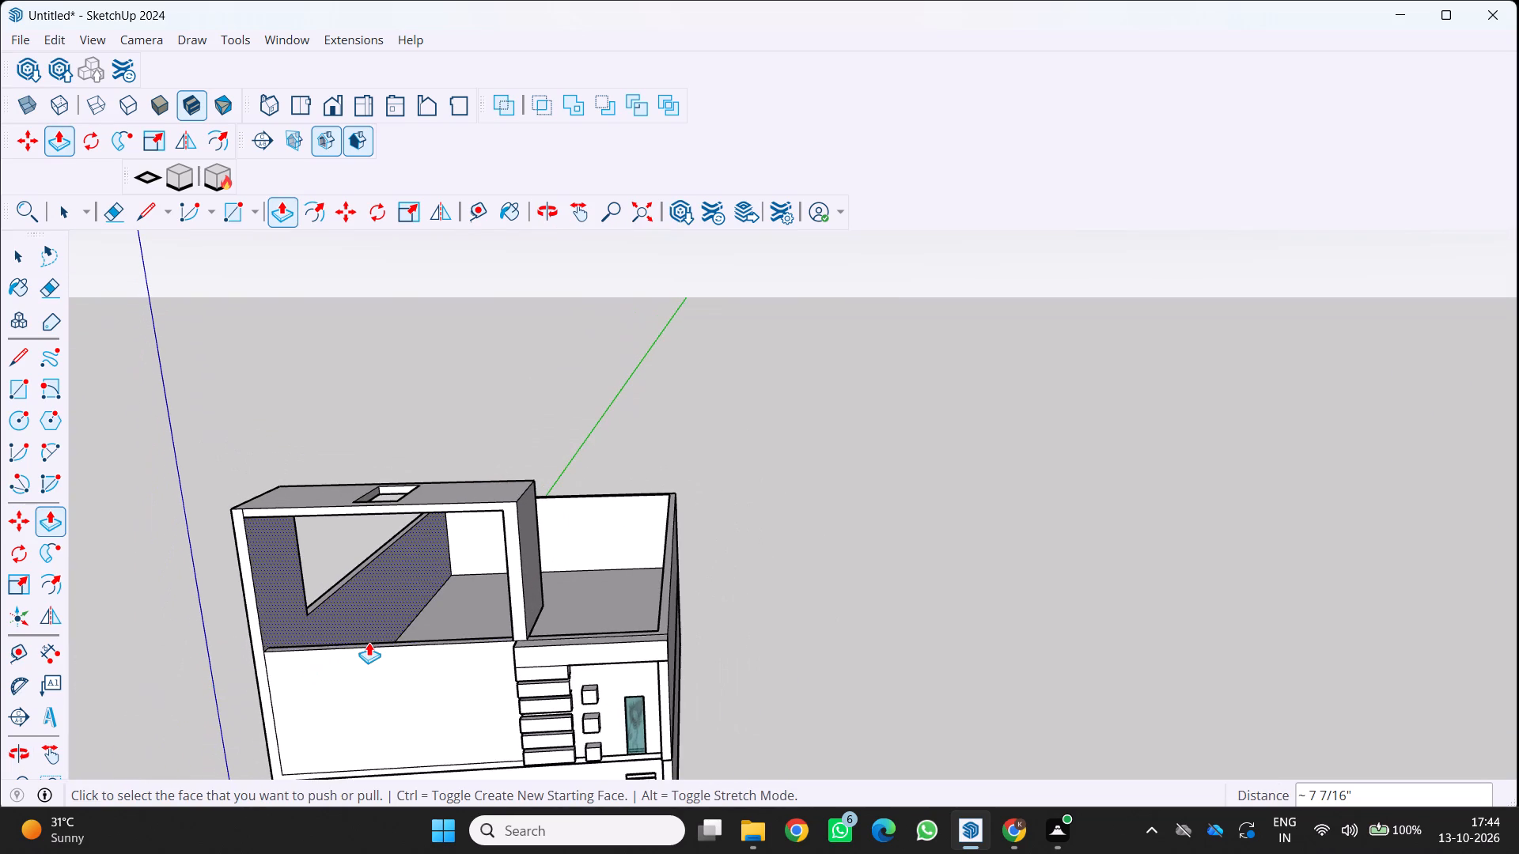
pyautogui.scroll(3, 333, 552)
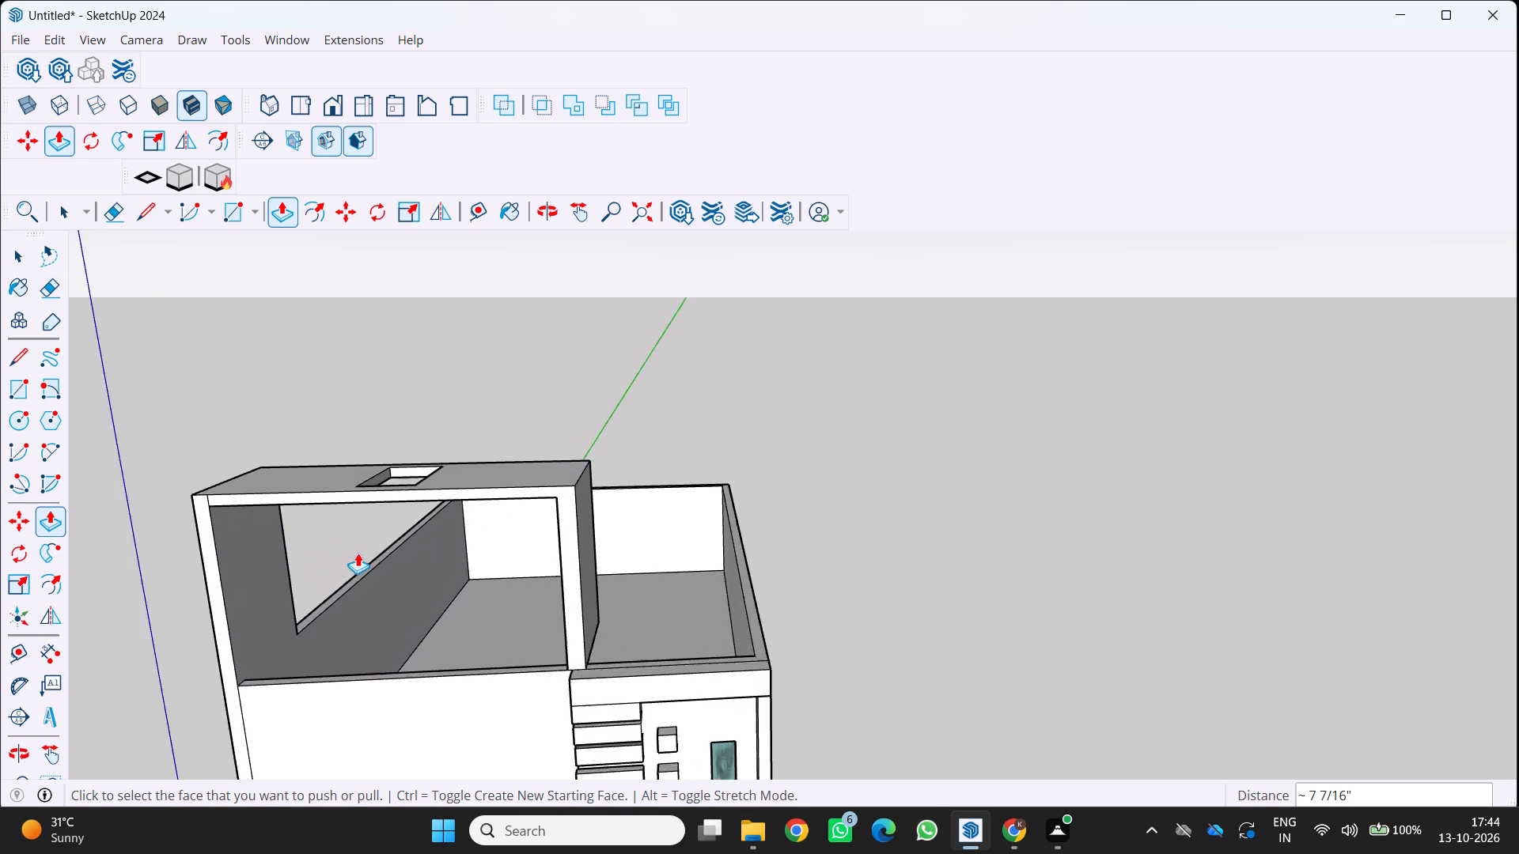
pyautogui.scroll(2, 358, 553)
pyautogui.moveTo(358, 553); pyautogui.dragTo(471, 474, button='middle')
pyautogui.scroll(-4, 470, 474)
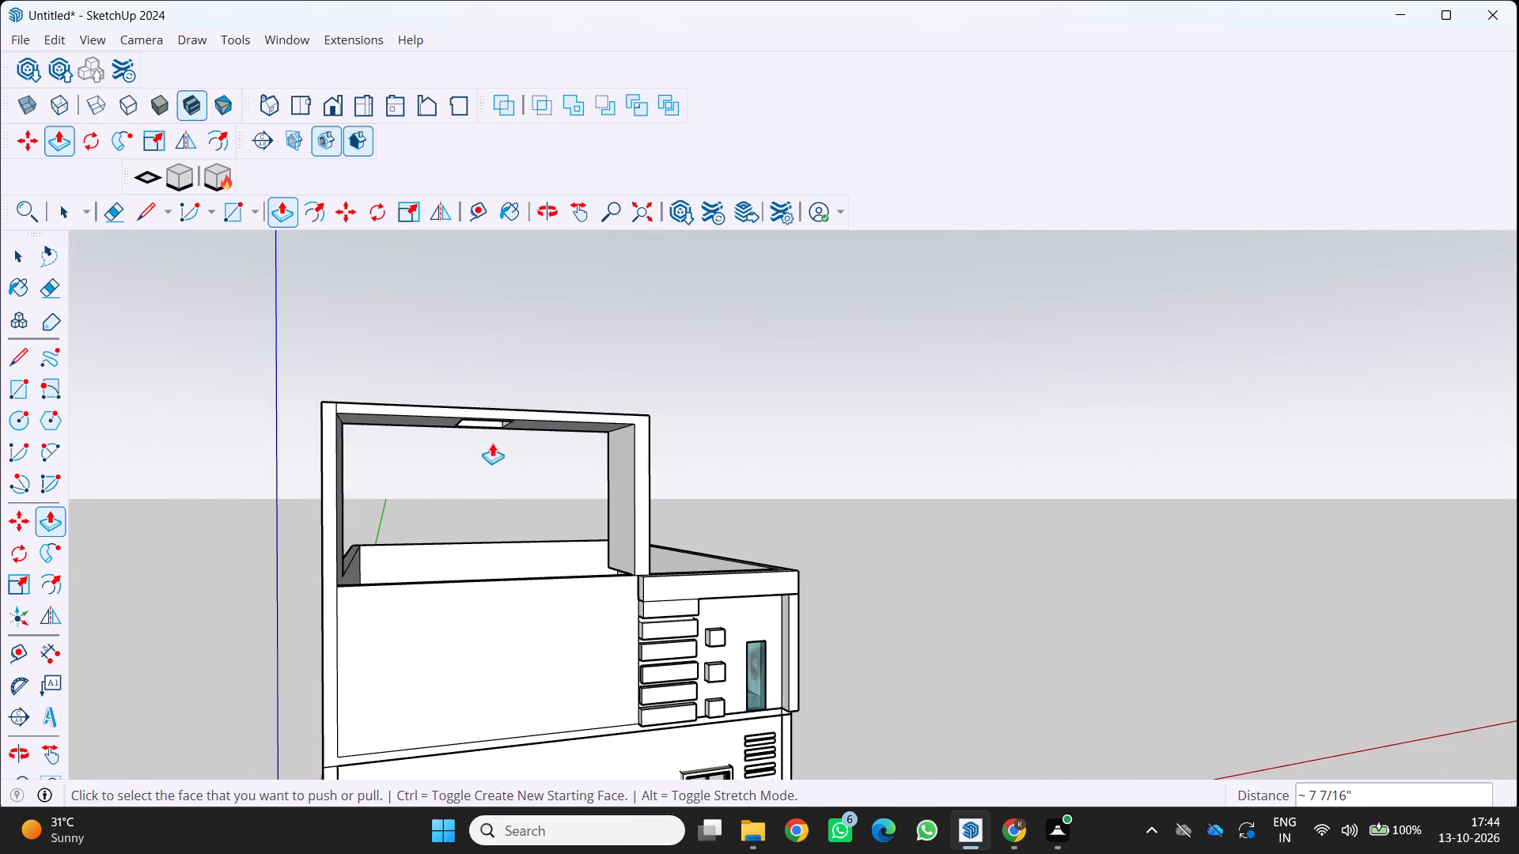
pyautogui.scroll(-1, 492, 443)
pyautogui.moveTo(492, 442); pyautogui.dragTo(531, 560, button='middle')
pyautogui.scroll(4, 505, 515)
pyautogui.scroll(1, 465, 448)
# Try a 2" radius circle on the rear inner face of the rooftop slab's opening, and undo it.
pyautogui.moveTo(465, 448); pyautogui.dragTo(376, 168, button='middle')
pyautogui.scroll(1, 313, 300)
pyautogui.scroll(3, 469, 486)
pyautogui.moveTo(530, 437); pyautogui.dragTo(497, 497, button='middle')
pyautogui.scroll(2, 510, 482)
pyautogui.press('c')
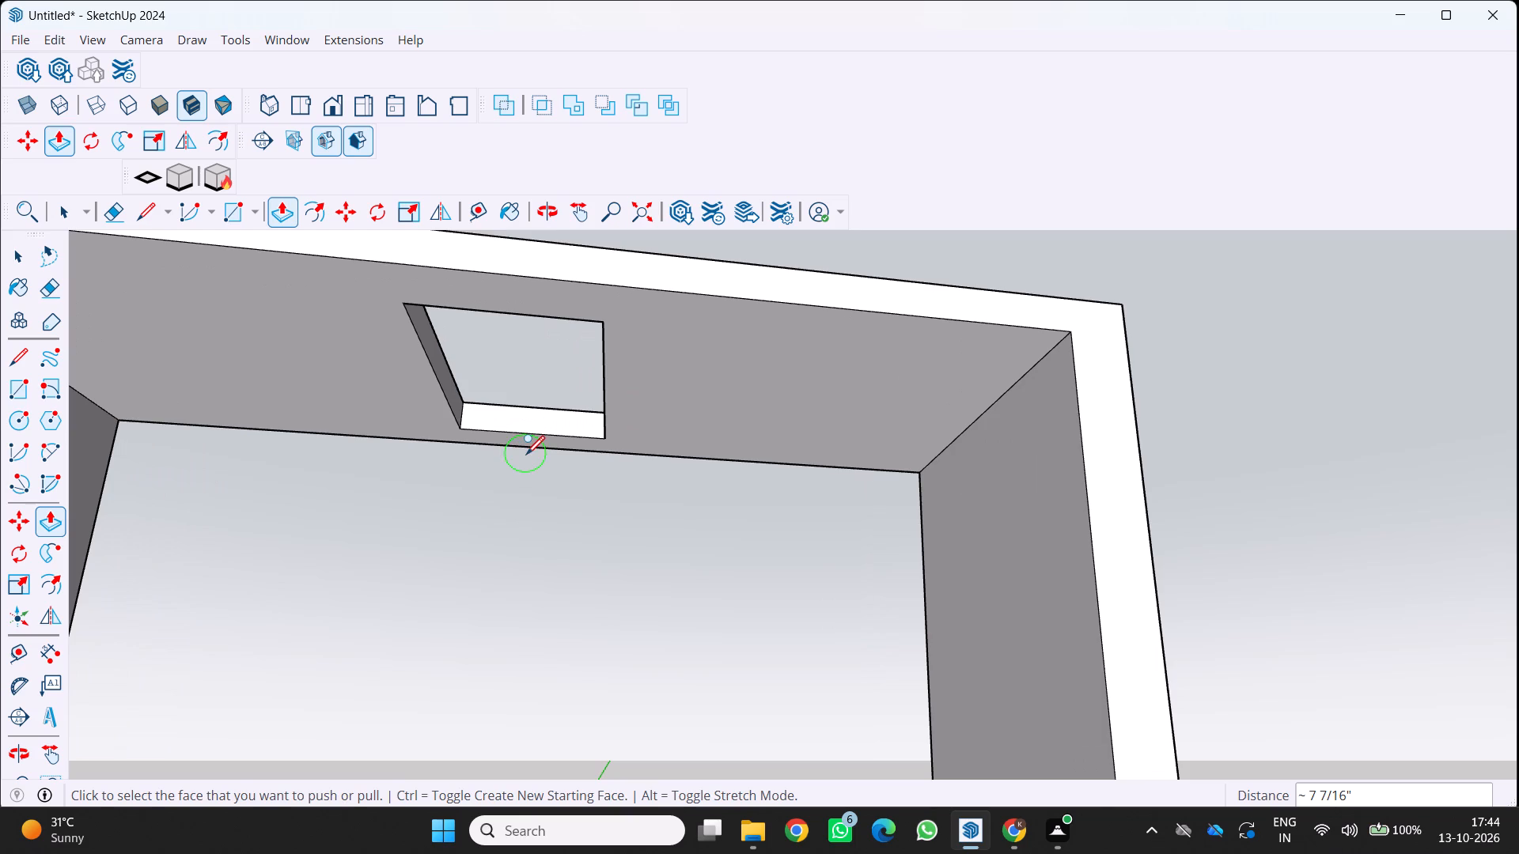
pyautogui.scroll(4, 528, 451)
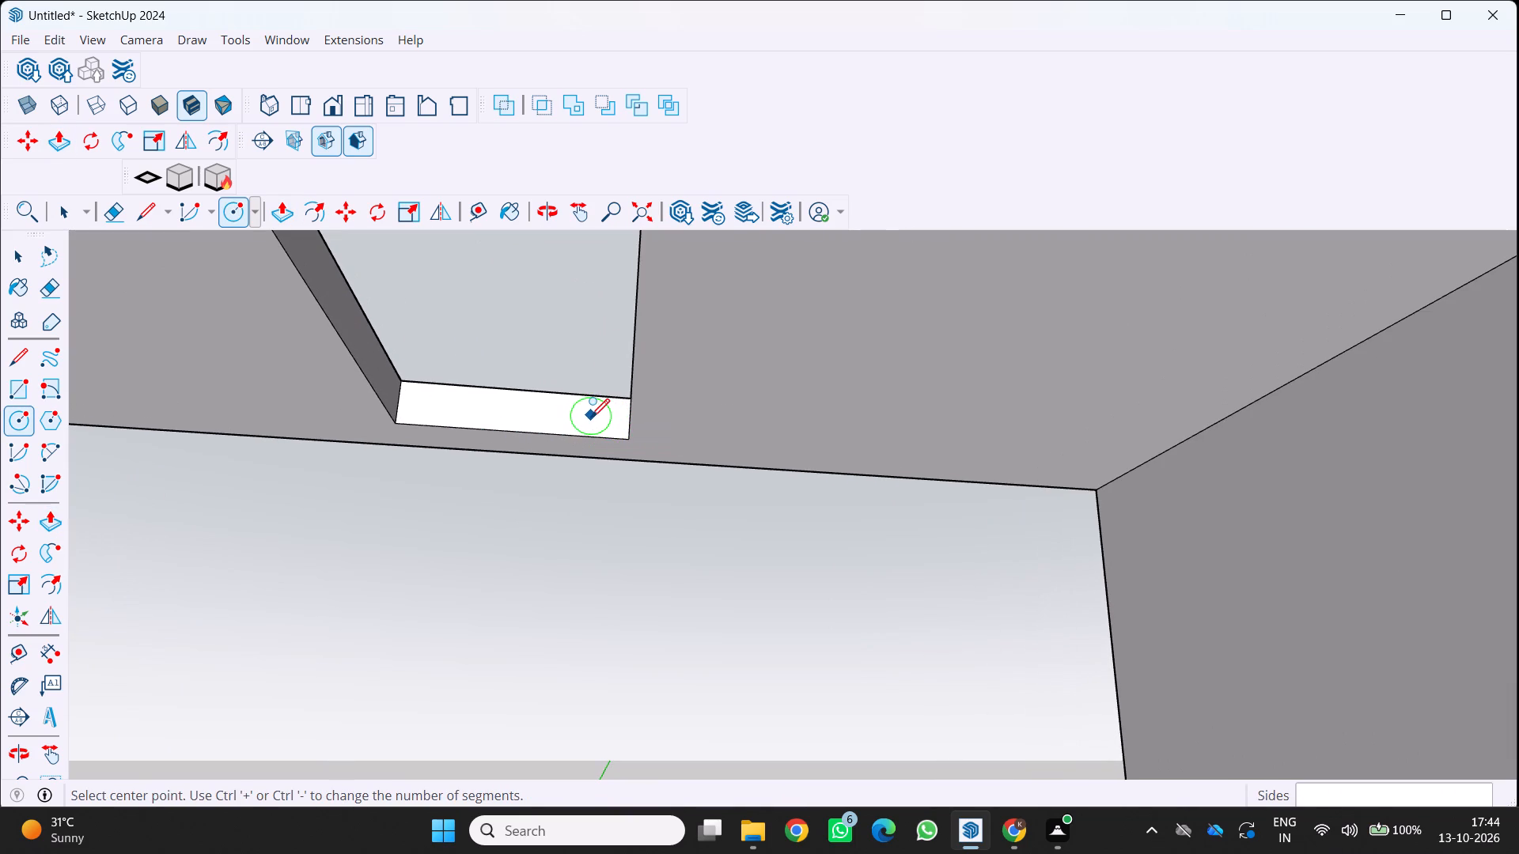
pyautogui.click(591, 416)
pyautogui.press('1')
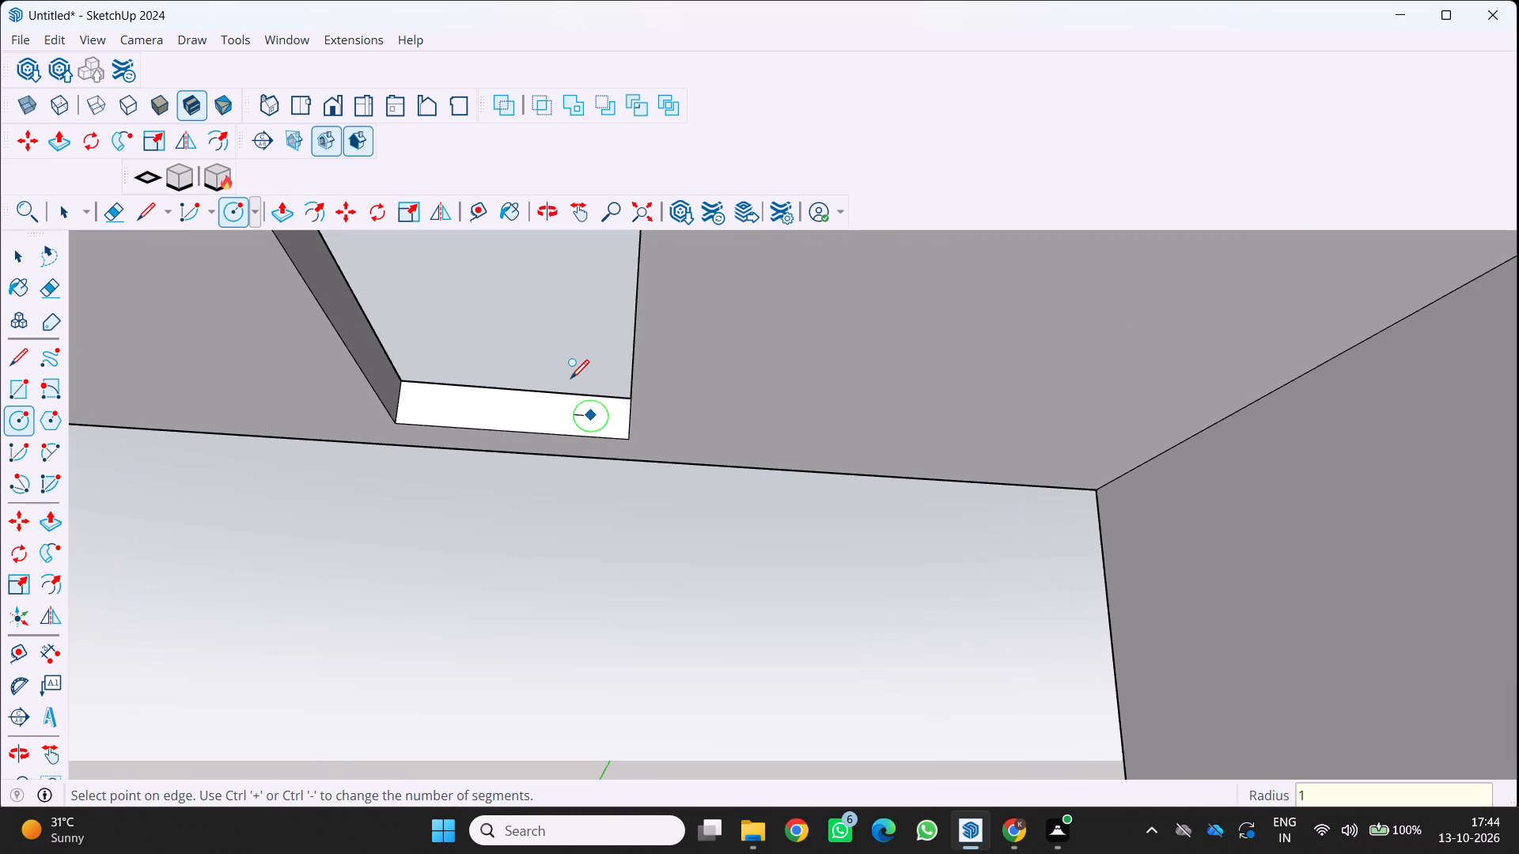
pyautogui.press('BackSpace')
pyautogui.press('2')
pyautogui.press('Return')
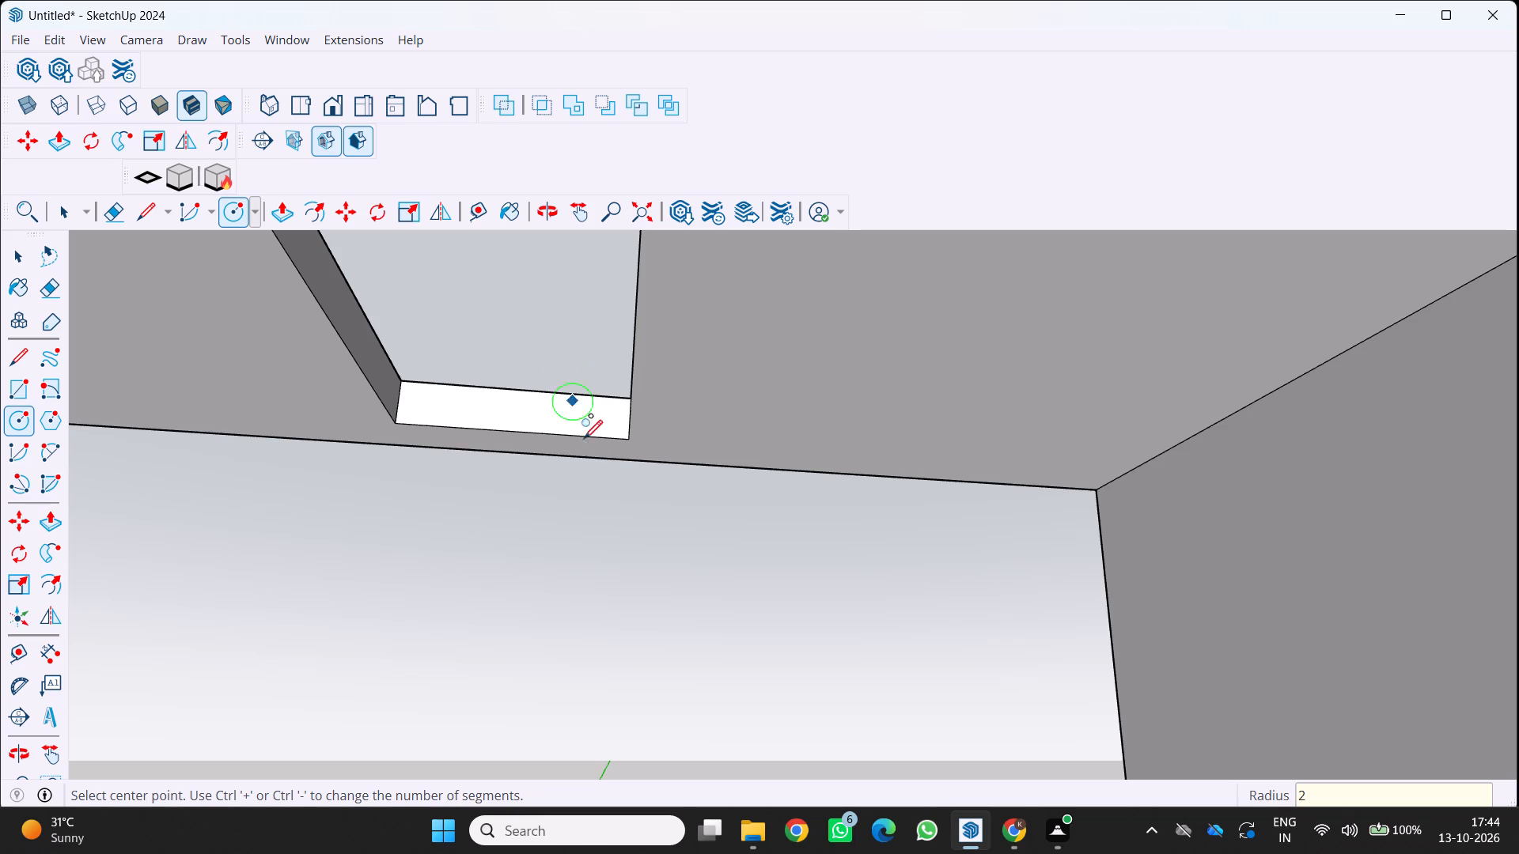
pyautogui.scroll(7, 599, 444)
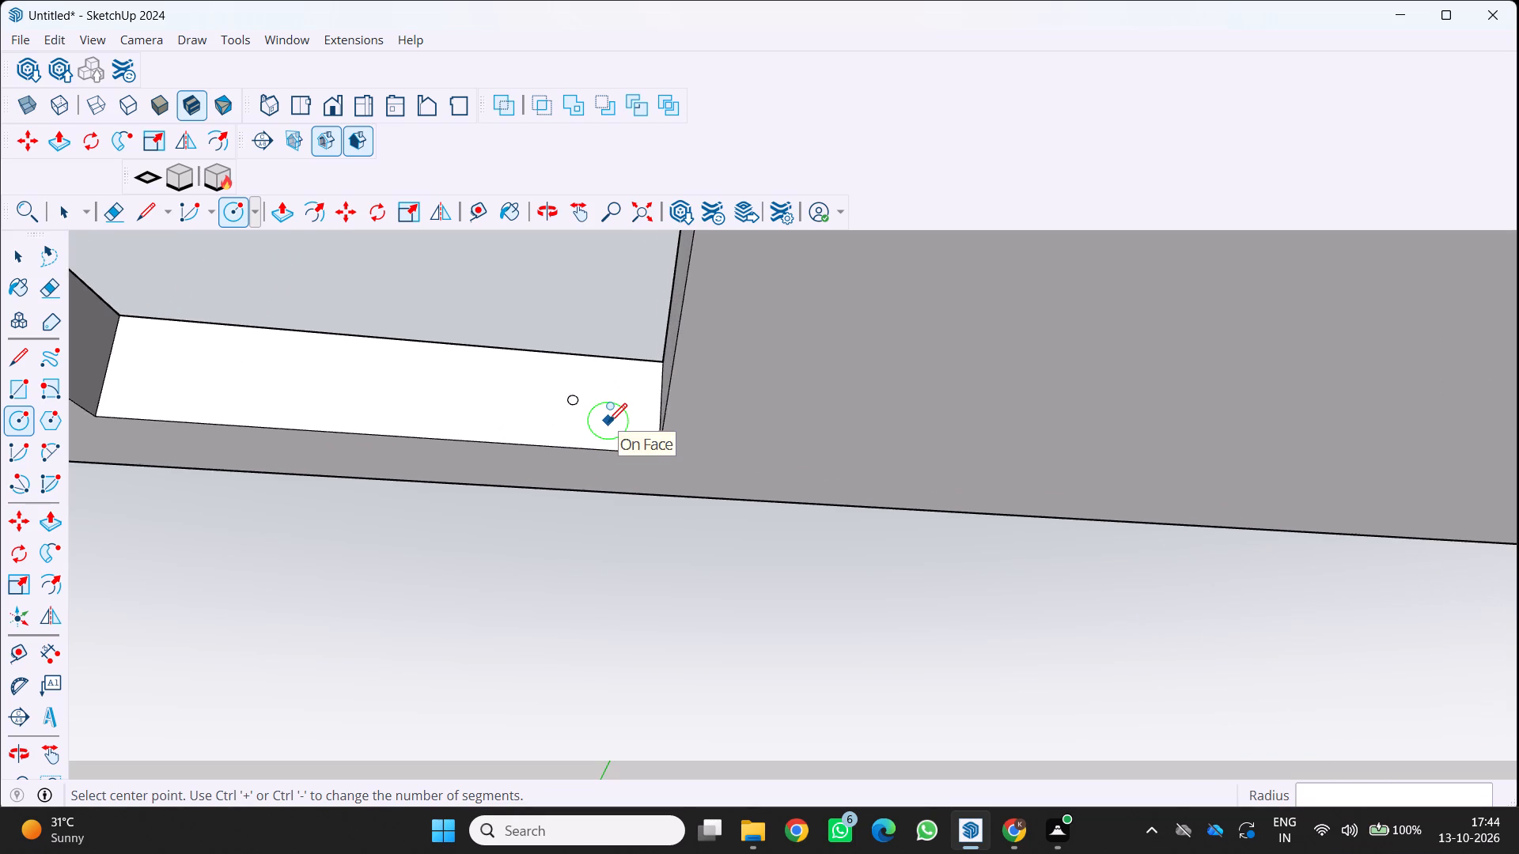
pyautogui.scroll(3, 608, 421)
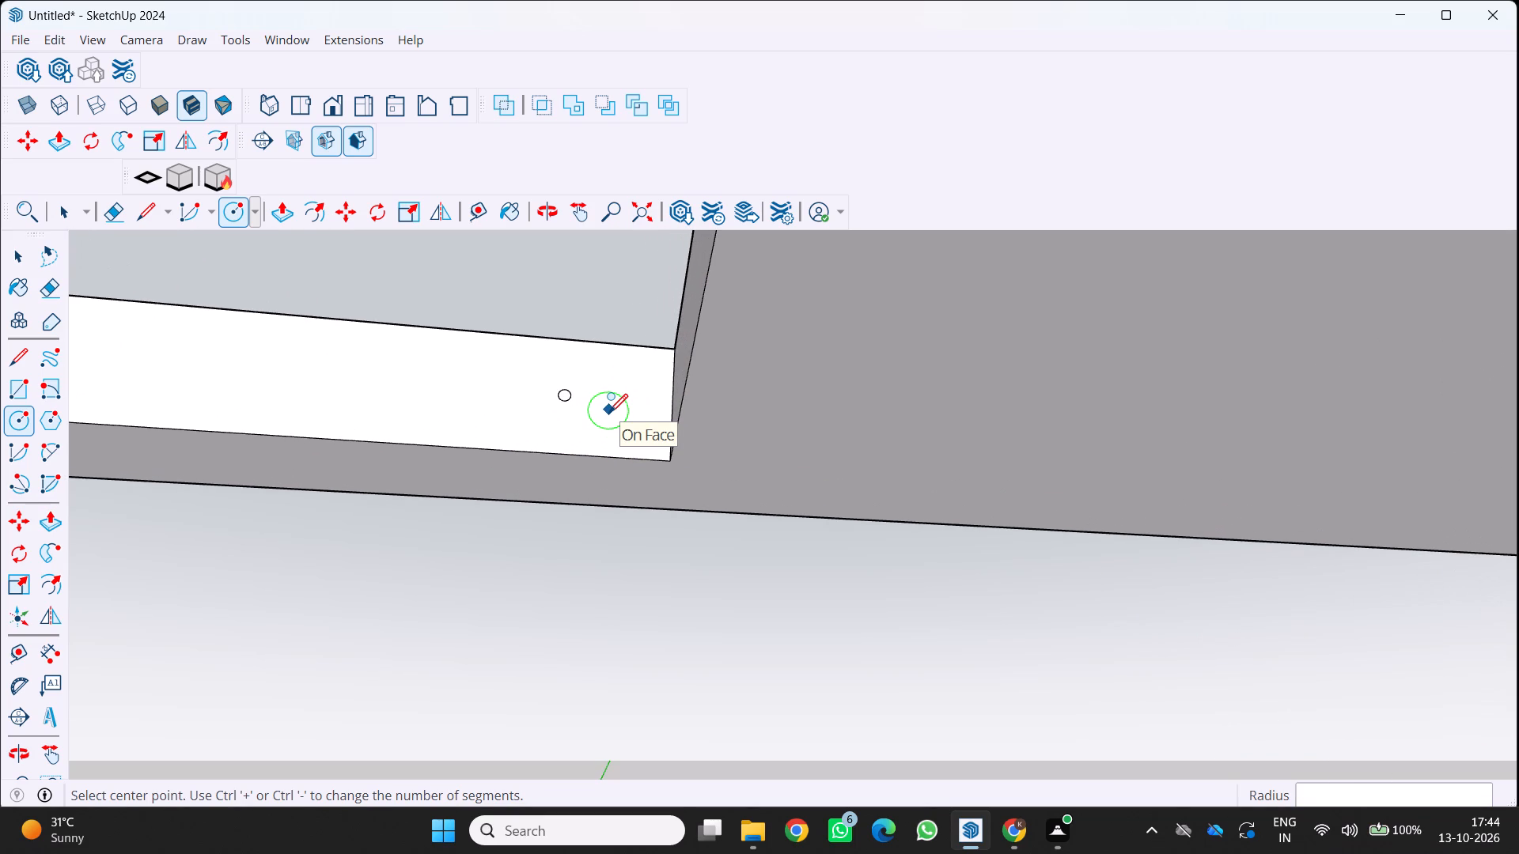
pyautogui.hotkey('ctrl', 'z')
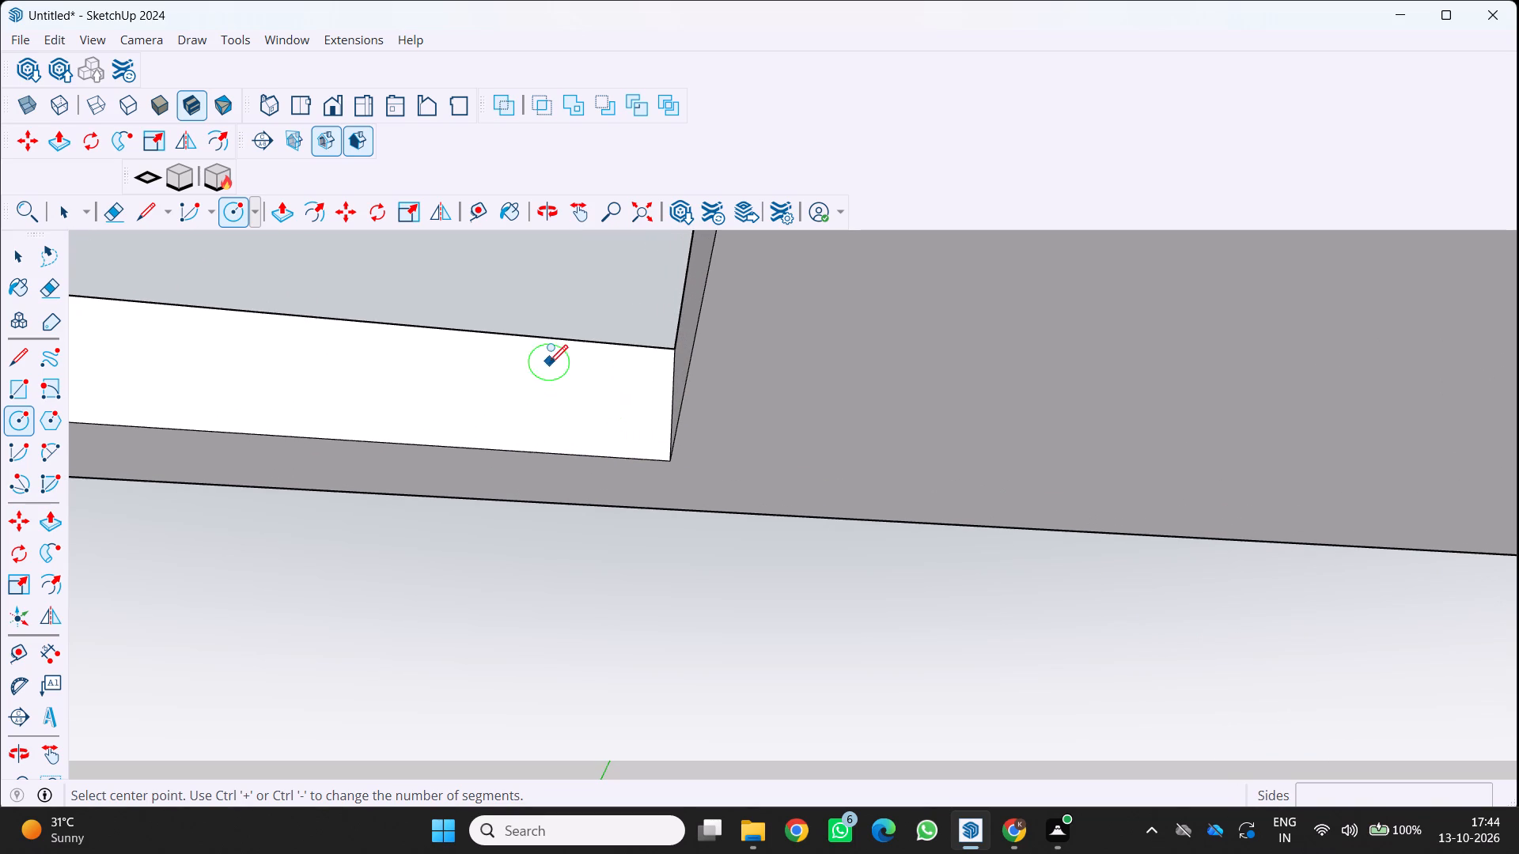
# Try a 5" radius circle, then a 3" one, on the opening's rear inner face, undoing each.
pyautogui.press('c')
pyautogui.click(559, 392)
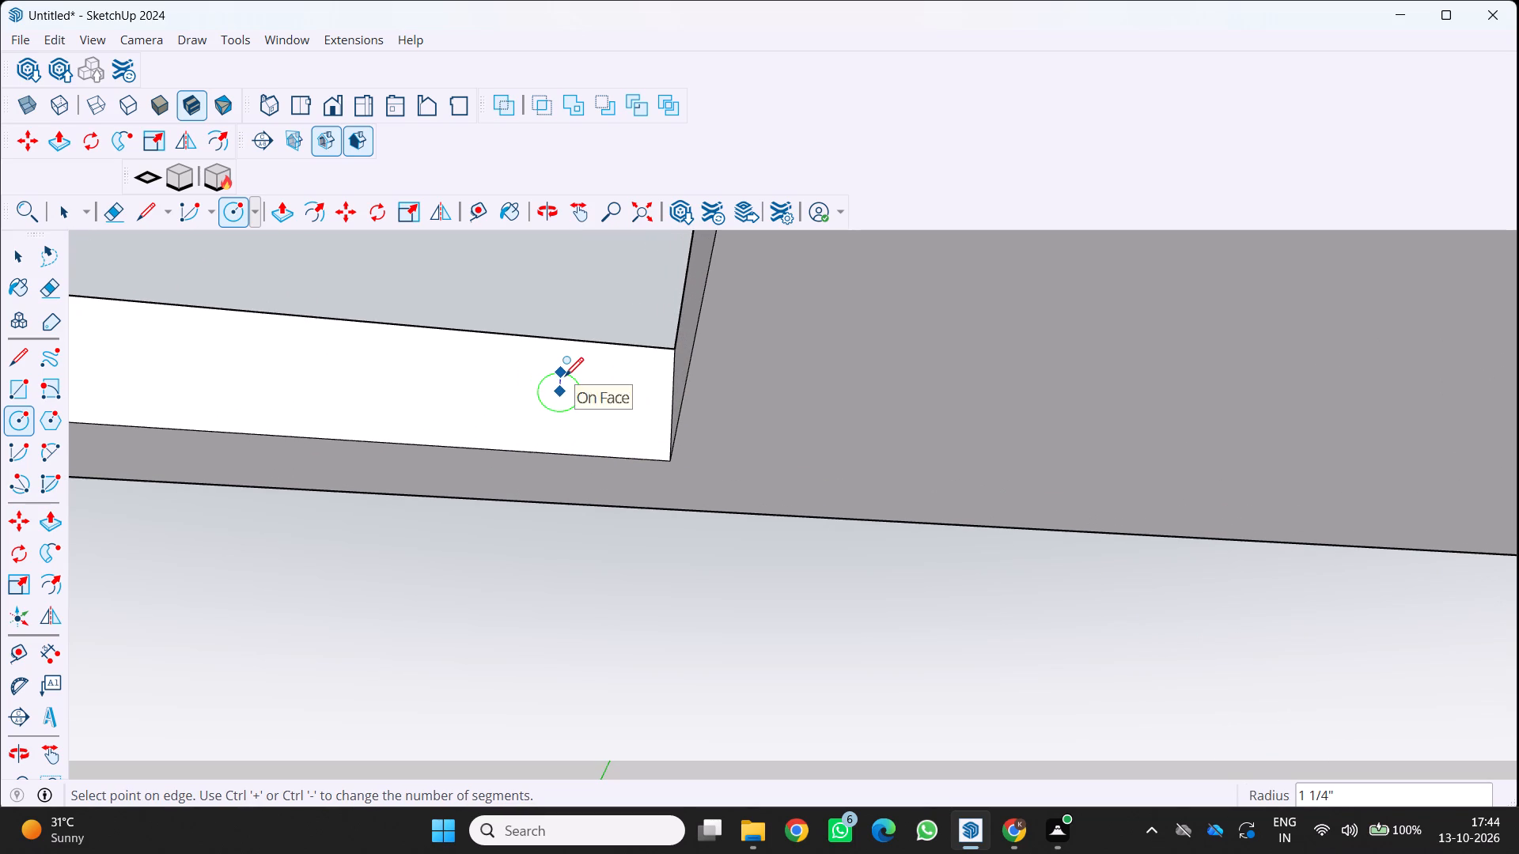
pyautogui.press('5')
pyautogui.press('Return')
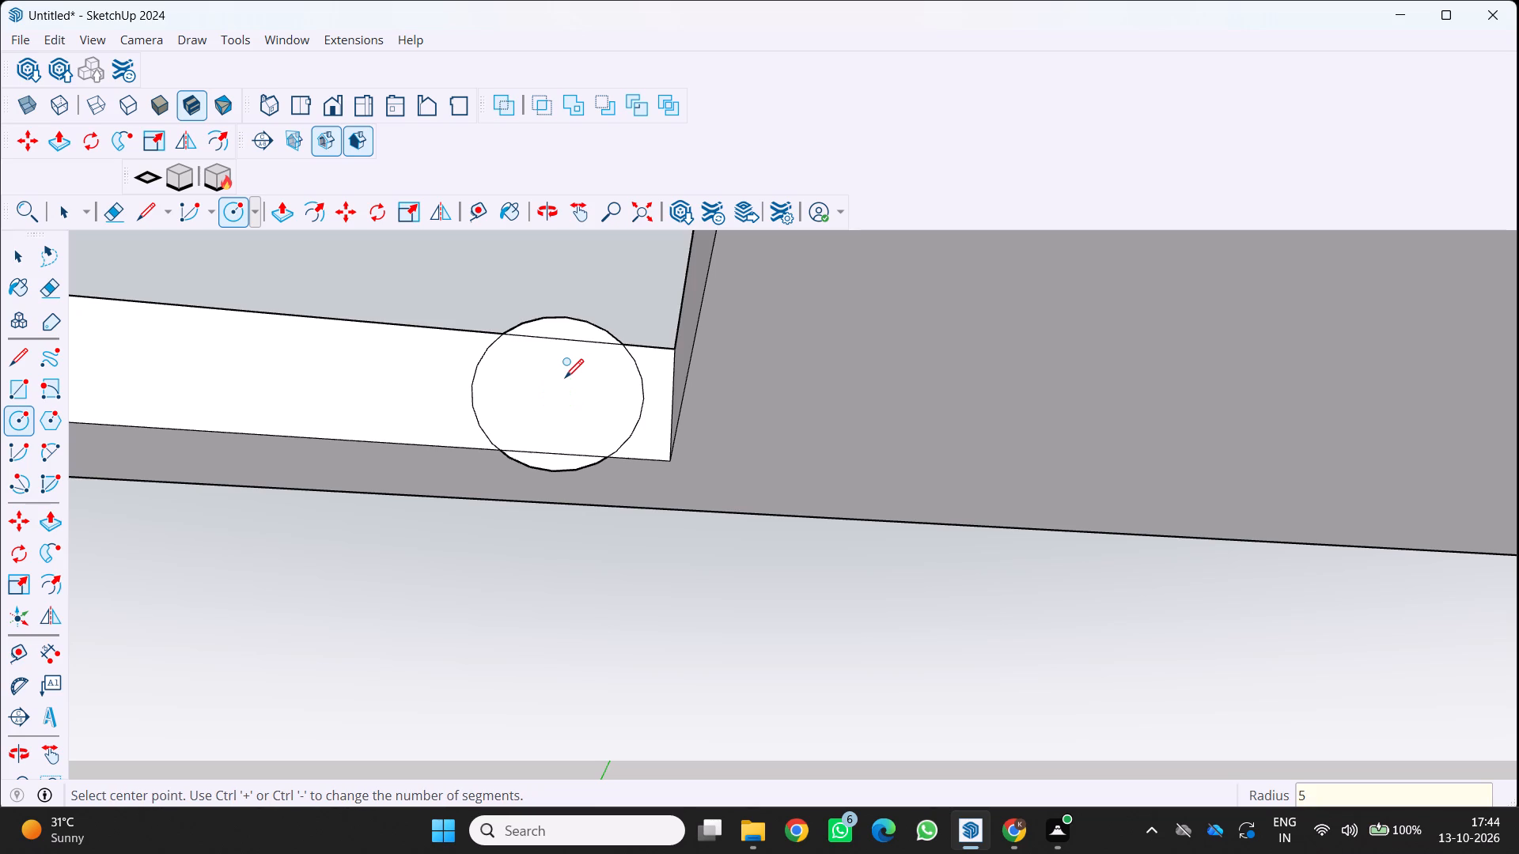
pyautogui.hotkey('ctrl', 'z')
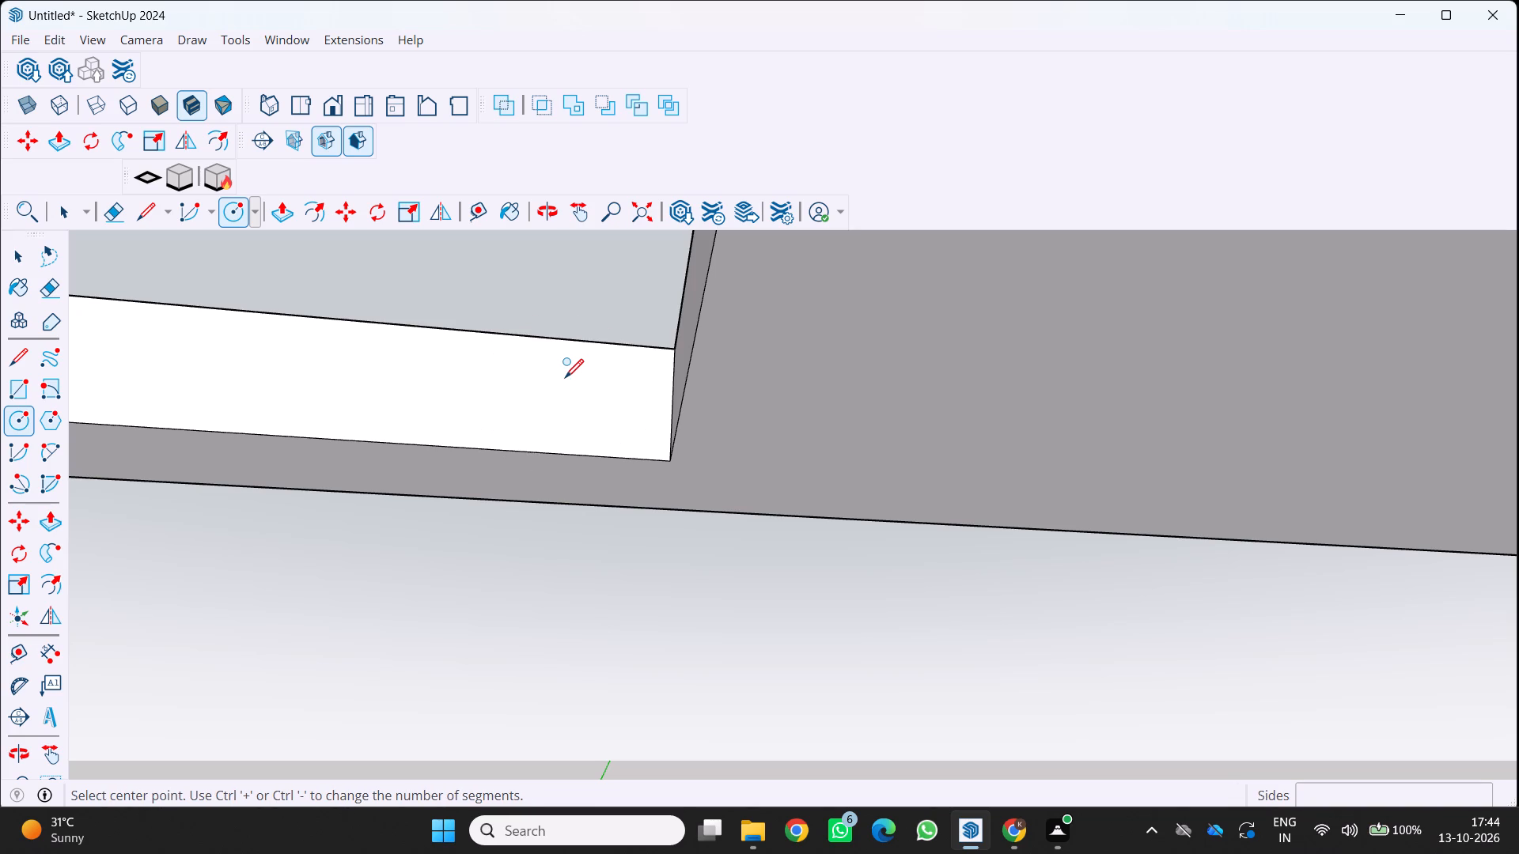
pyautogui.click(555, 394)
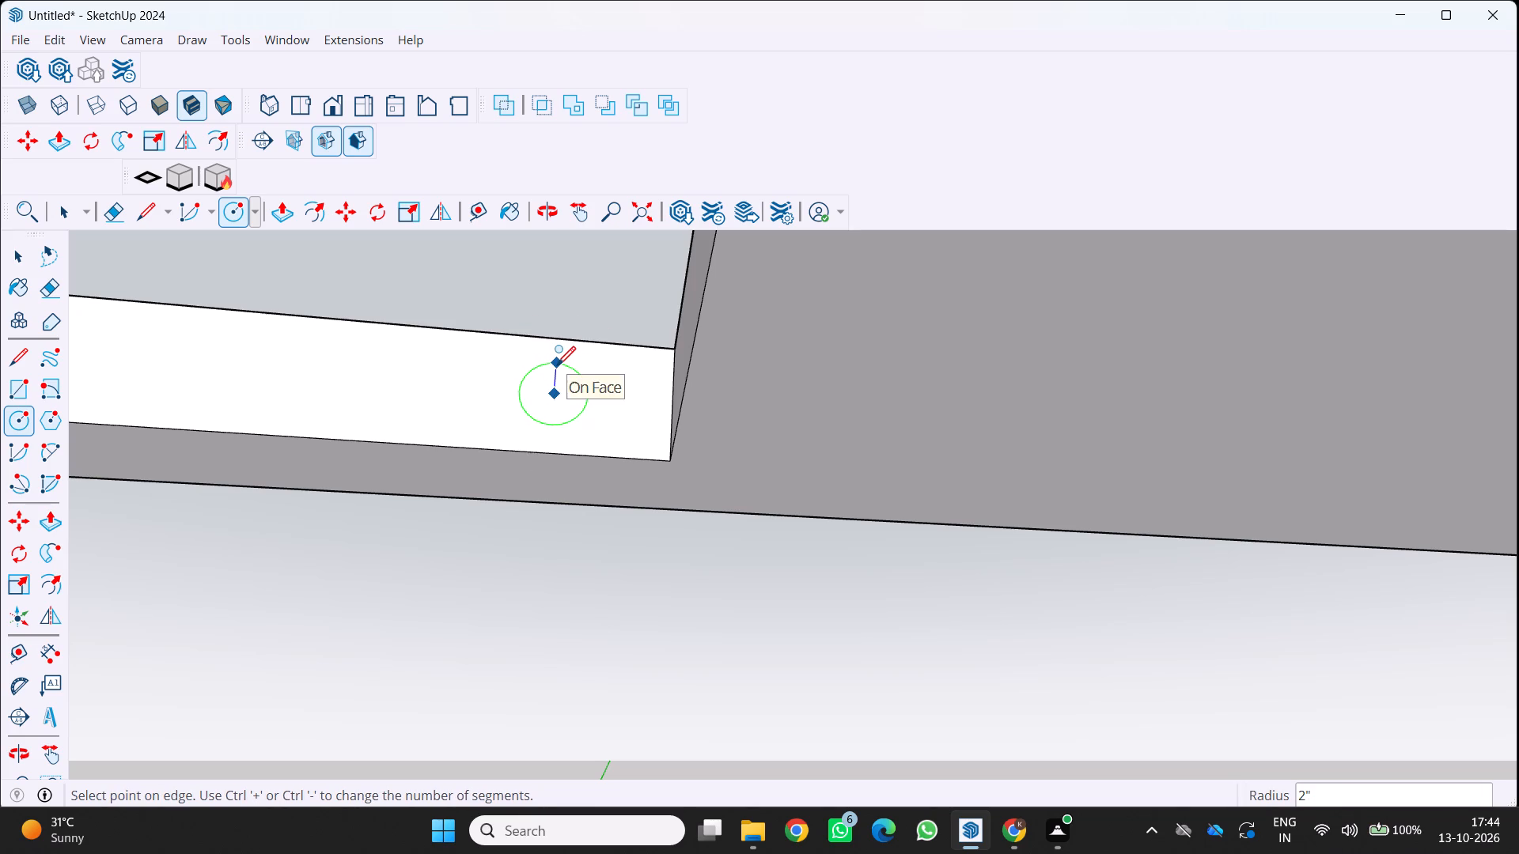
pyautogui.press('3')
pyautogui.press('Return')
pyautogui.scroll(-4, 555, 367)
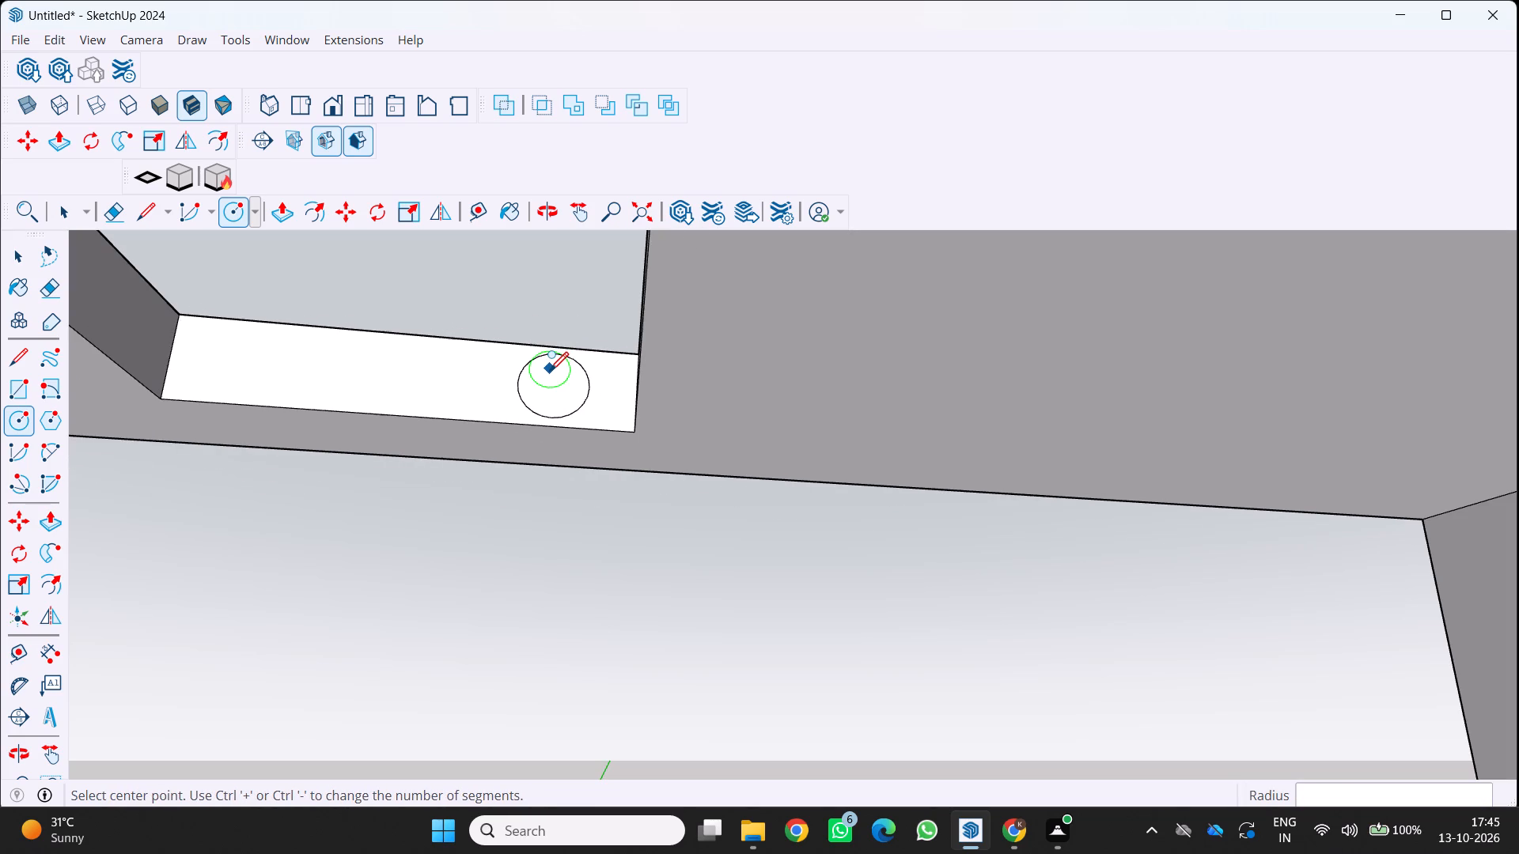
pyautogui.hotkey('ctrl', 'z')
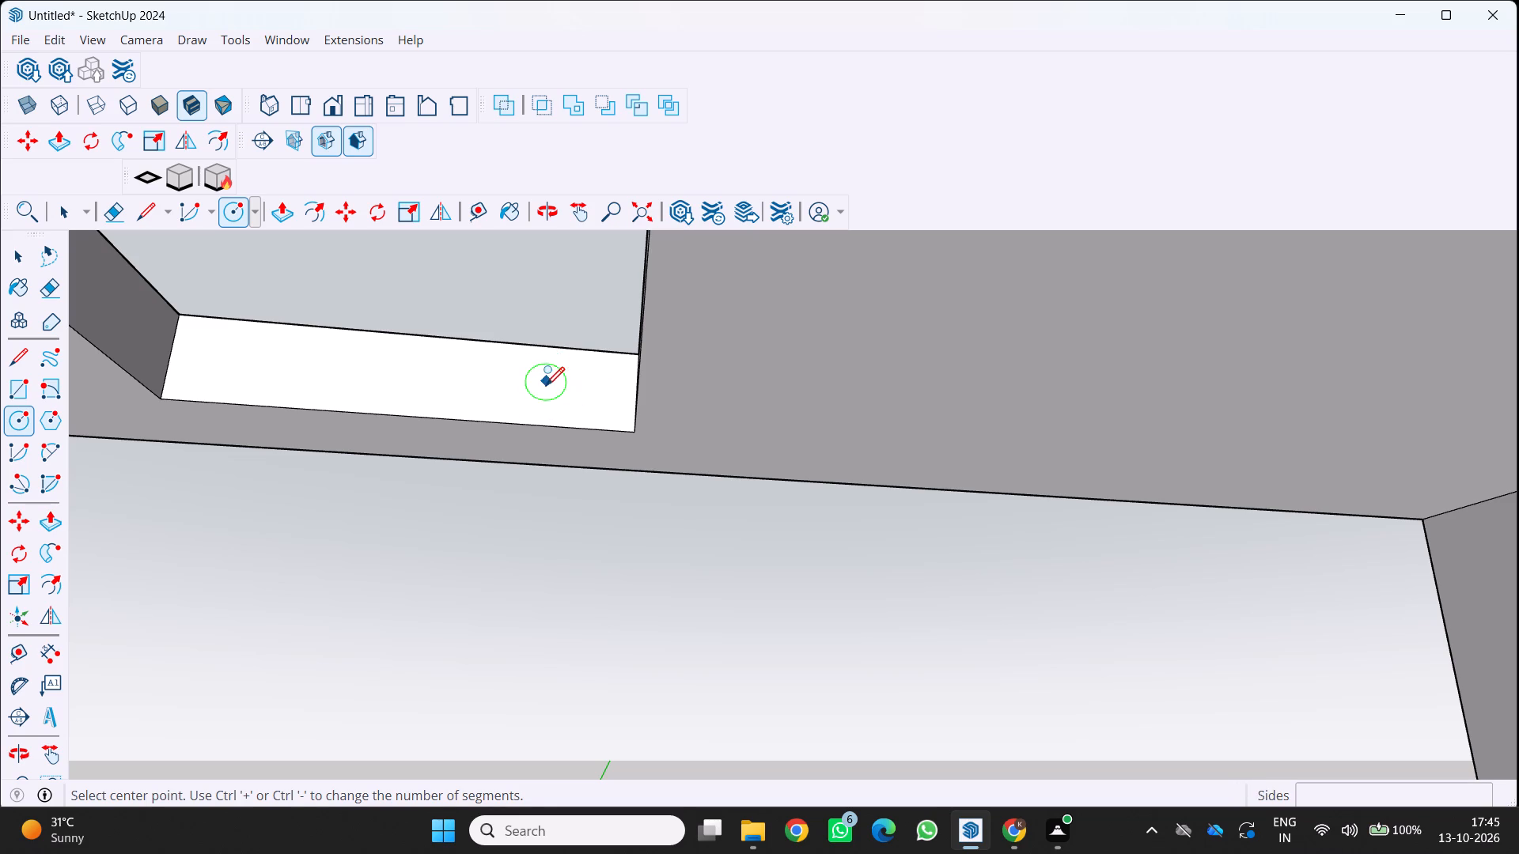
# Draw a 2" radius circle on the opening's rear inner face, near its right-hand end seen from the front.
pyautogui.click(546, 384)
pyautogui.press('2')
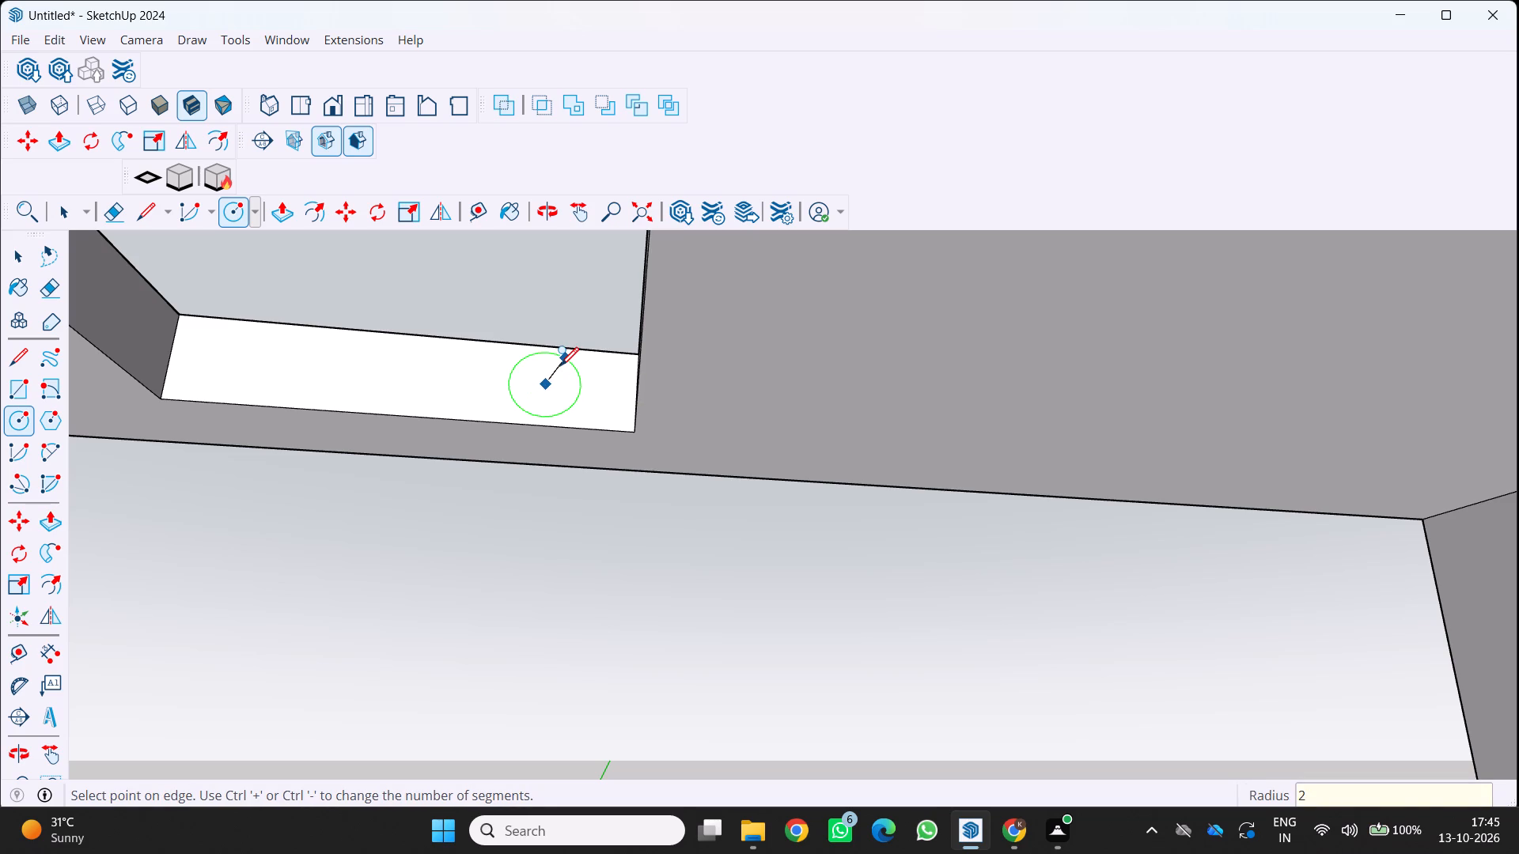
pyautogui.press('Return')
# Extrude the circle about 5' 6" to the opposite edge of the rooftop slab's opening to form a round bar.
pyautogui.moveTo(530, 404); pyautogui.dragTo(555, 525, button='middle')
pyautogui.scroll(-2, 555, 525)
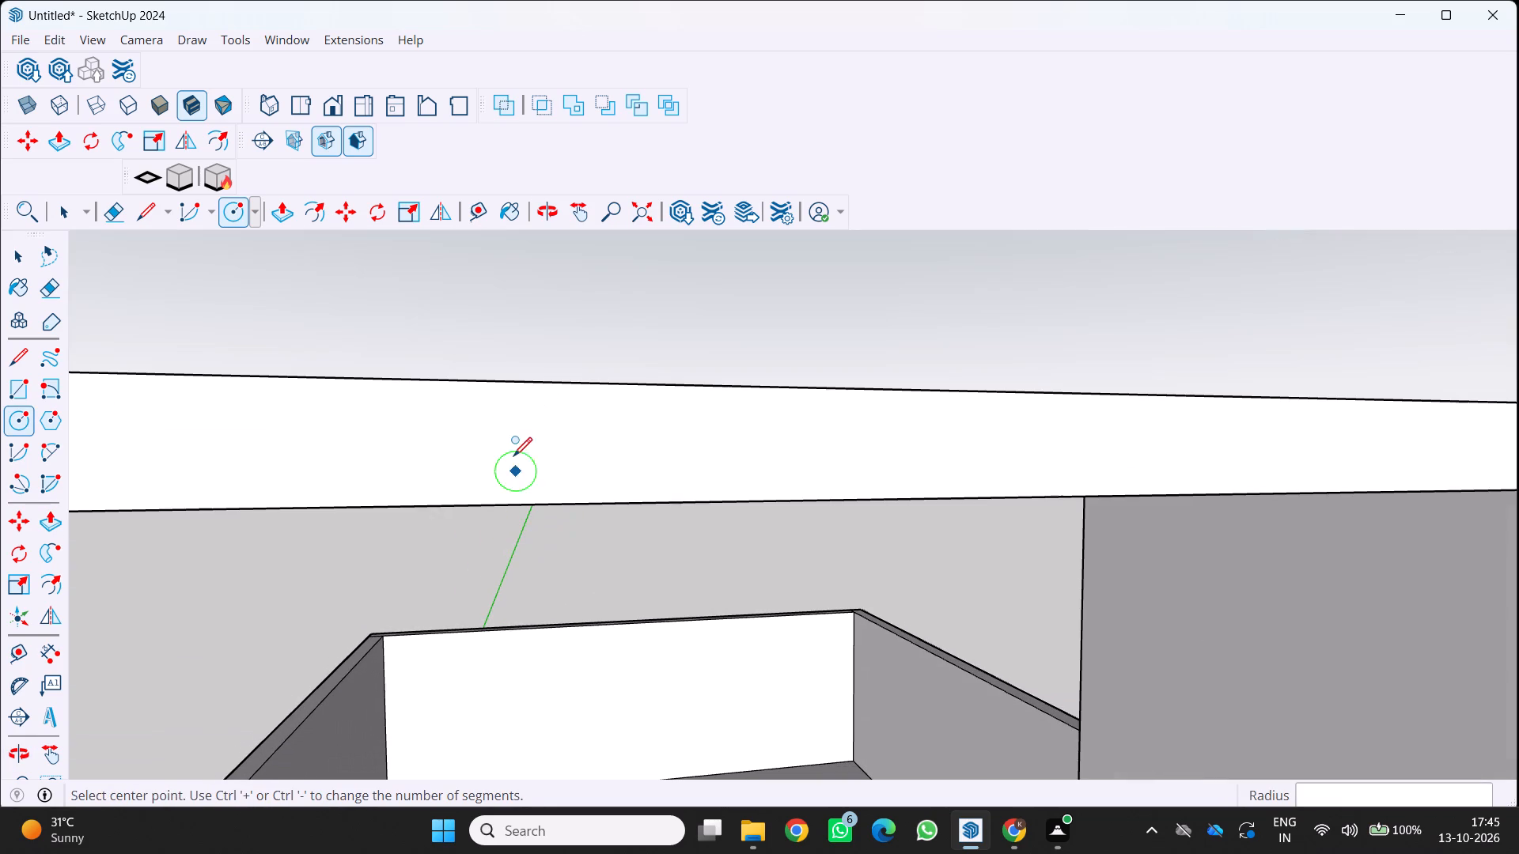
pyautogui.moveTo(537, 554); pyautogui.dragTo(575, 470, button='middle')
pyautogui.scroll(-4, 621, 399)
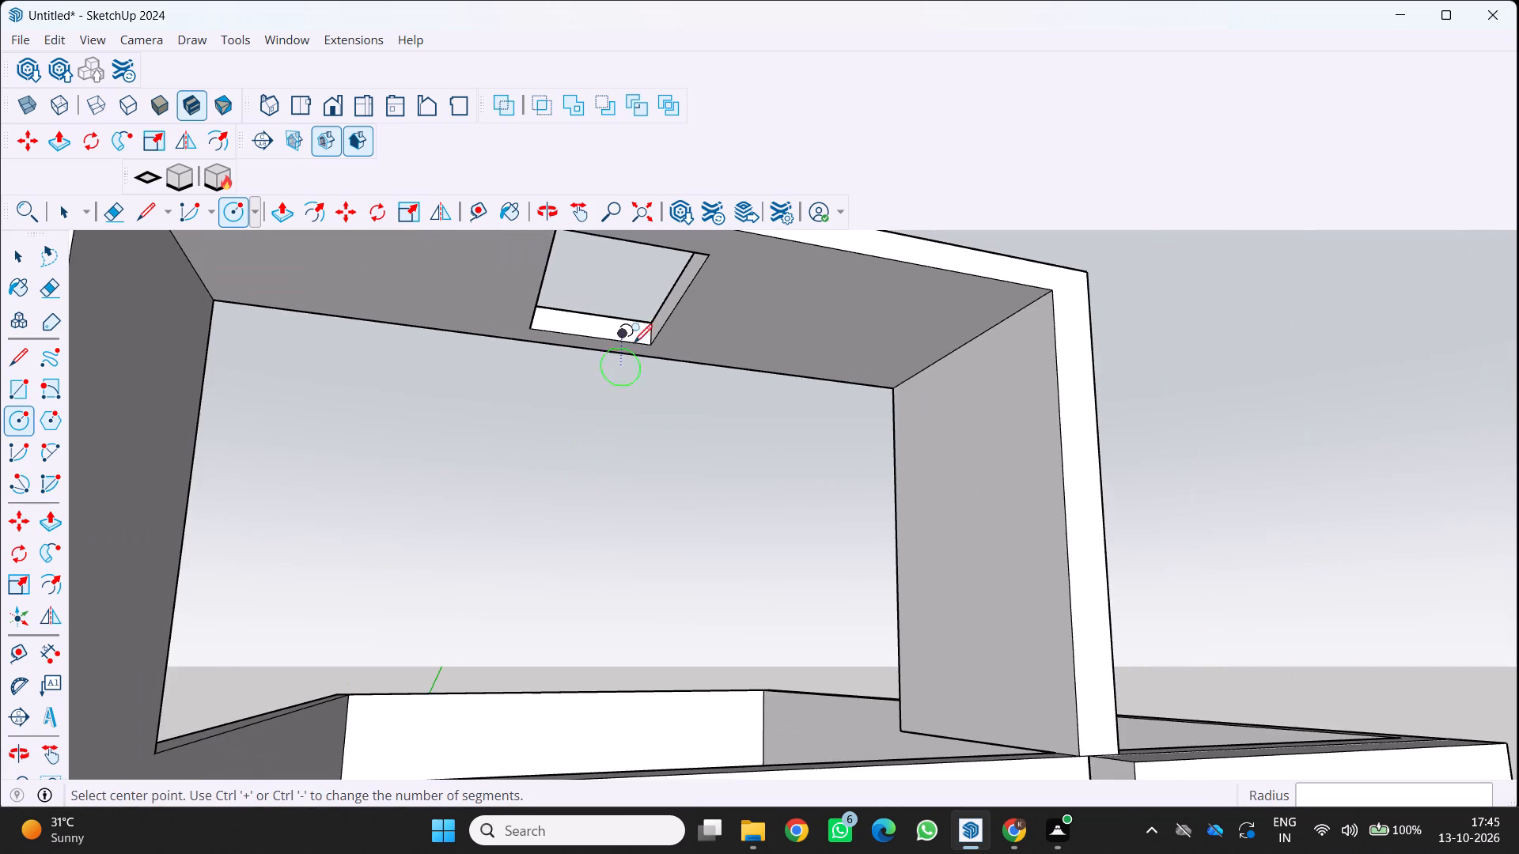
pyautogui.scroll(3, 650, 332)
pyautogui.press('p')
pyautogui.scroll(5, 640, 321)
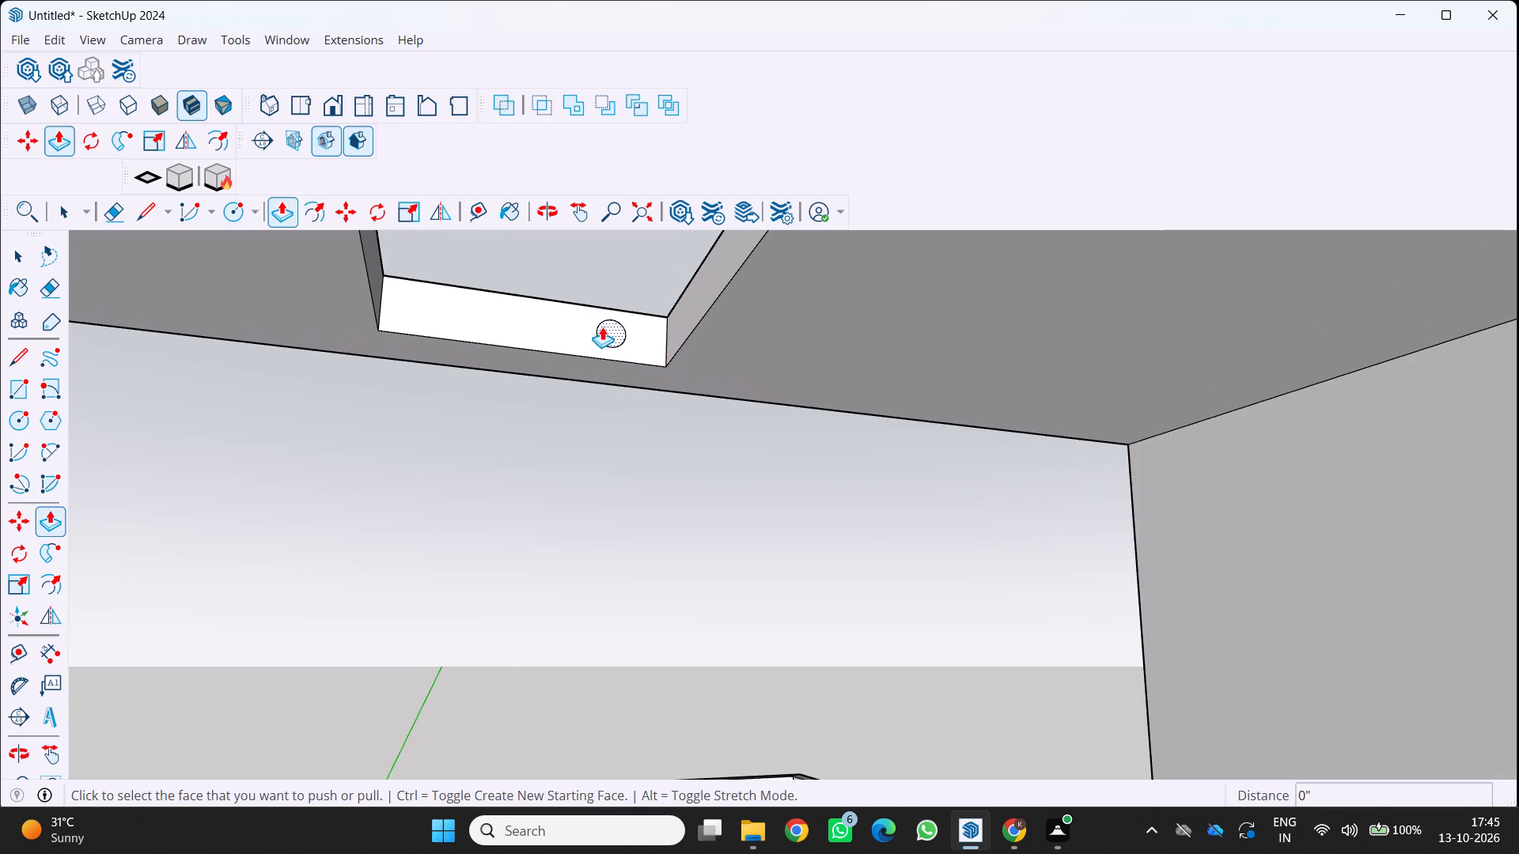
pyautogui.click(607, 324)
pyautogui.scroll(-9, 631, 332)
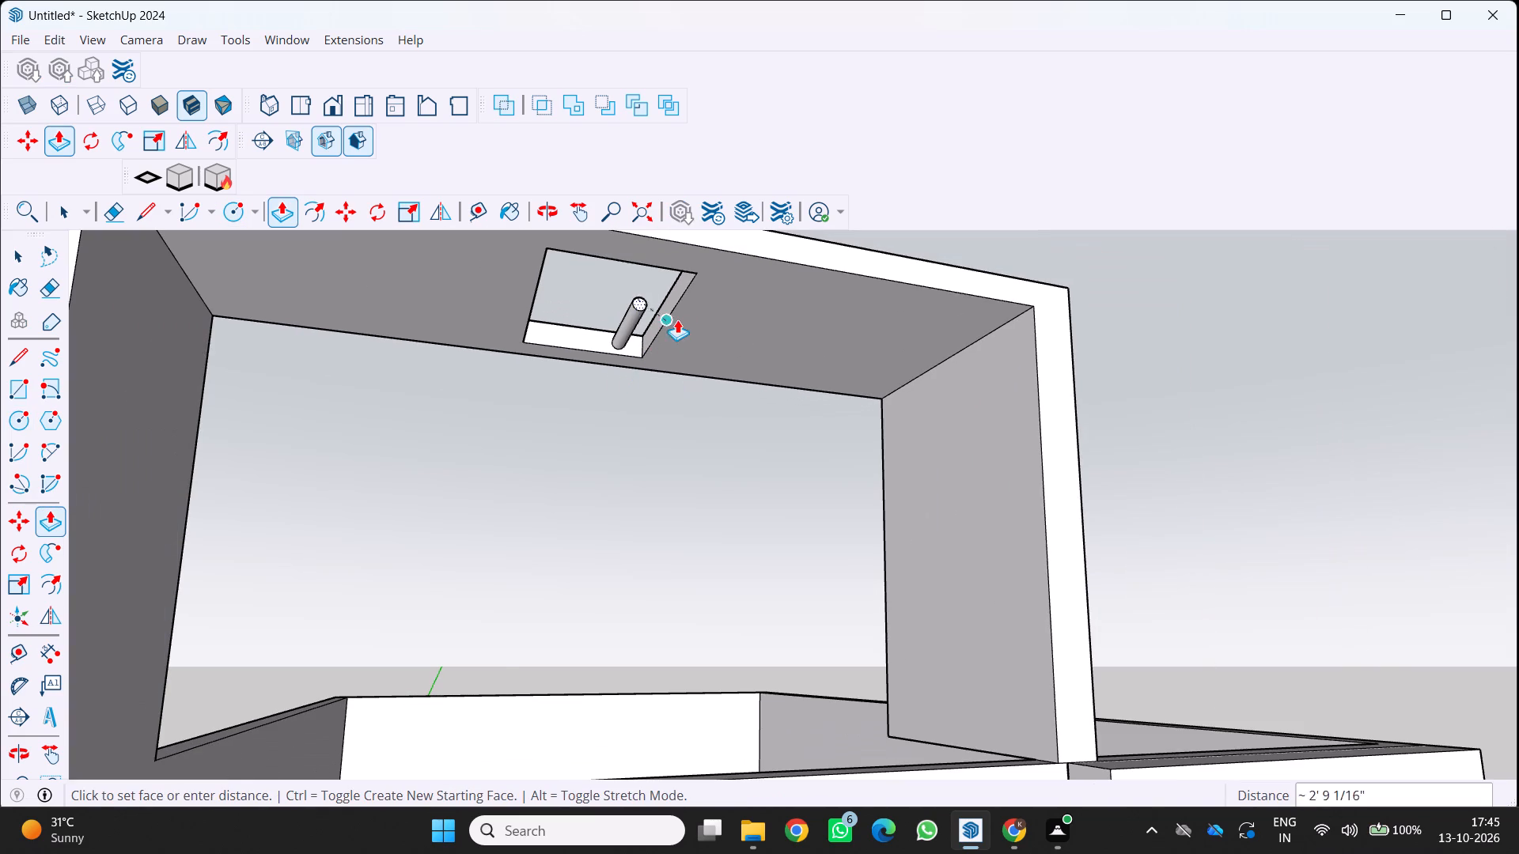
pyautogui.click(691, 272)
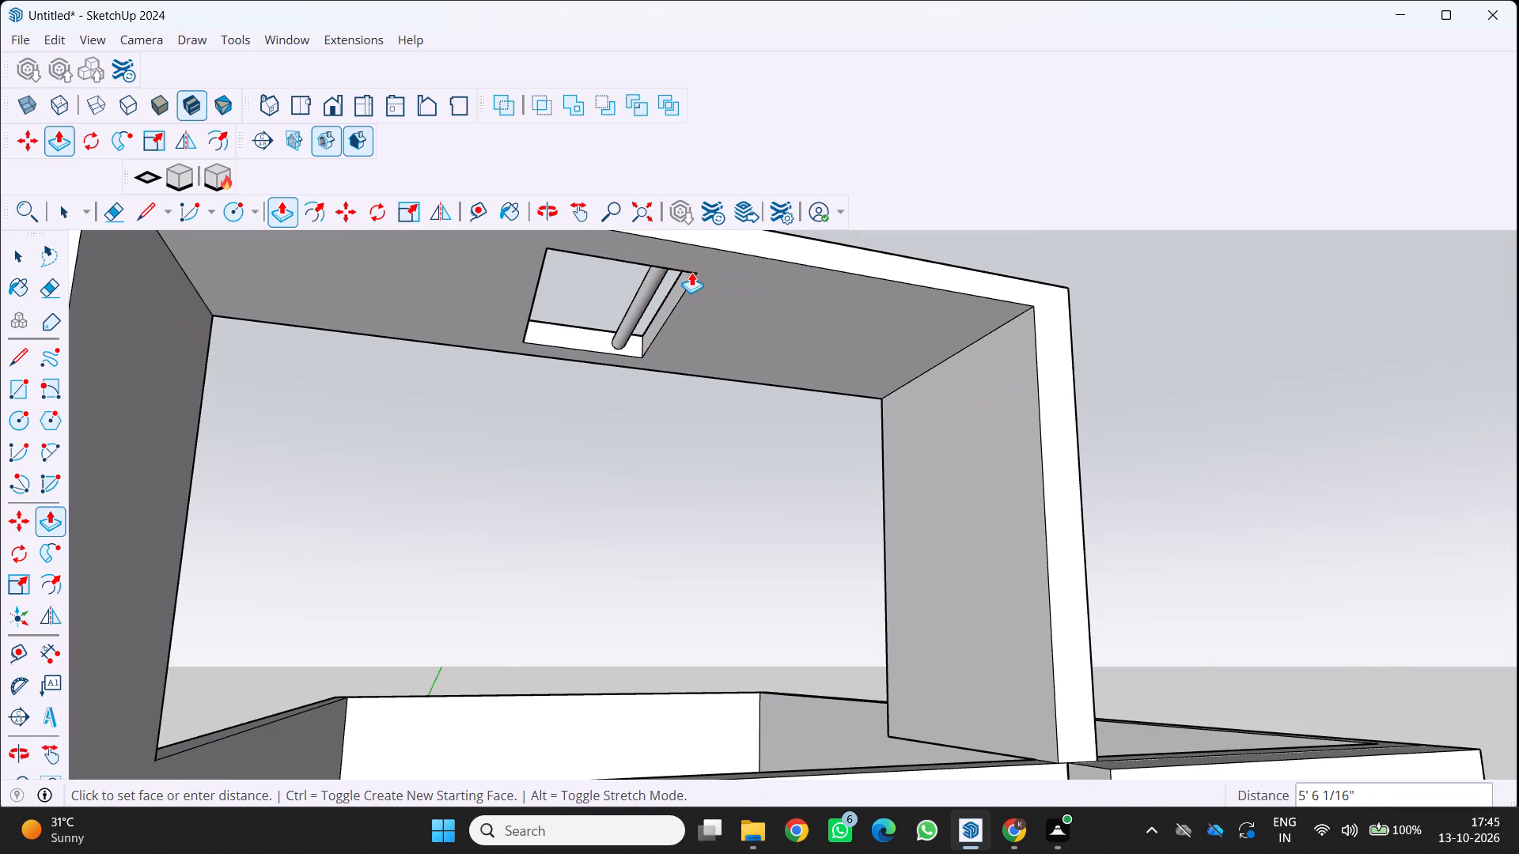
# Examine the round bar in the rooftop slab's opening from above, from the front and from below.
pyautogui.scroll(-3, 567, 347)
pyautogui.moveTo(567, 347); pyautogui.dragTo(535, 641, button='middle')
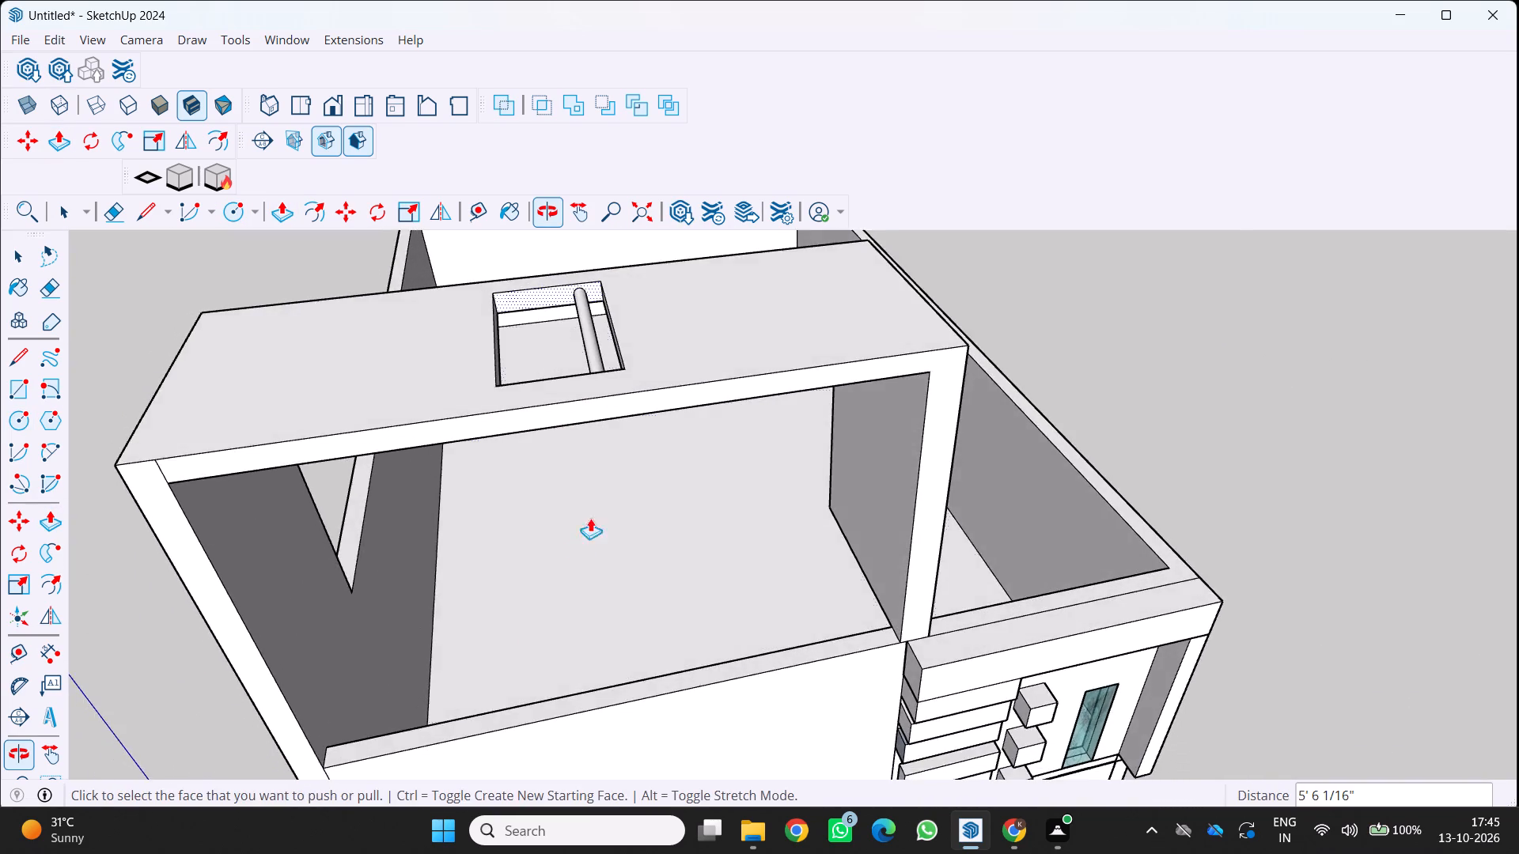
pyautogui.scroll(2, 605, 490)
pyautogui.moveTo(605, 490); pyautogui.dragTo(626, 471, button='middle')
pyautogui.scroll(-4, 626, 474)
pyautogui.moveTo(617, 464); pyautogui.dragTo(557, 263, button='middle')
pyautogui.scroll(2, 563, 263)
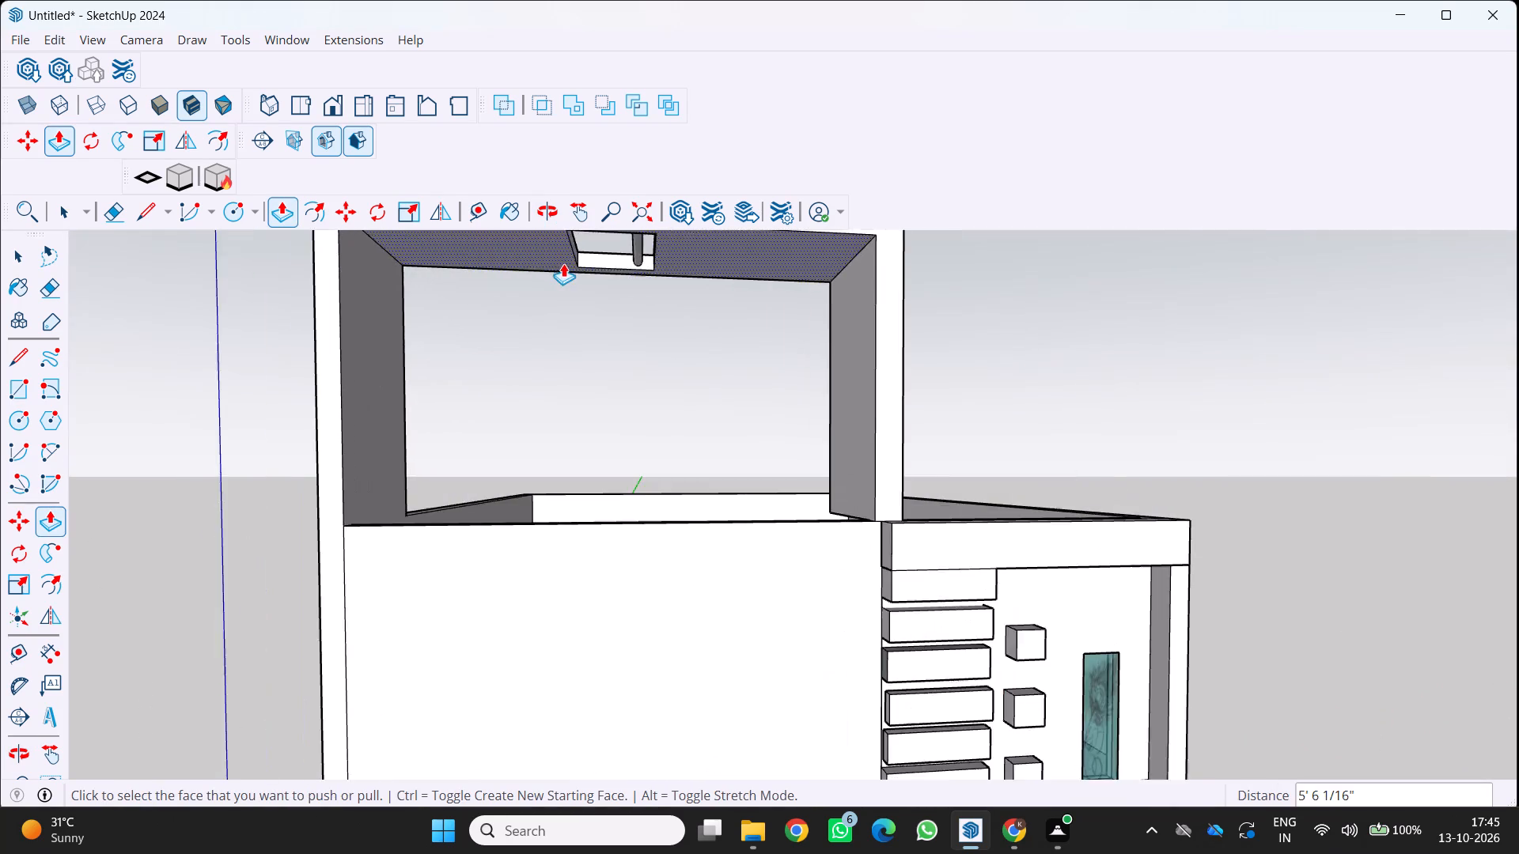
pyautogui.scroll(-8, 565, 265)
pyautogui.press('space')
pyautogui.moveTo(563, 344); pyautogui.dragTo(619, 506, button='middle')
pyautogui.scroll(-5, 619, 507)
pyautogui.scroll(1, 525, 462)
pyautogui.moveTo(525, 459); pyautogui.dragTo(471, 312, button='middle')
pyautogui.scroll(1, 472, 351)
pyautogui.scroll(-1, 509, 282)
pyautogui.scroll(7, 559, 277)
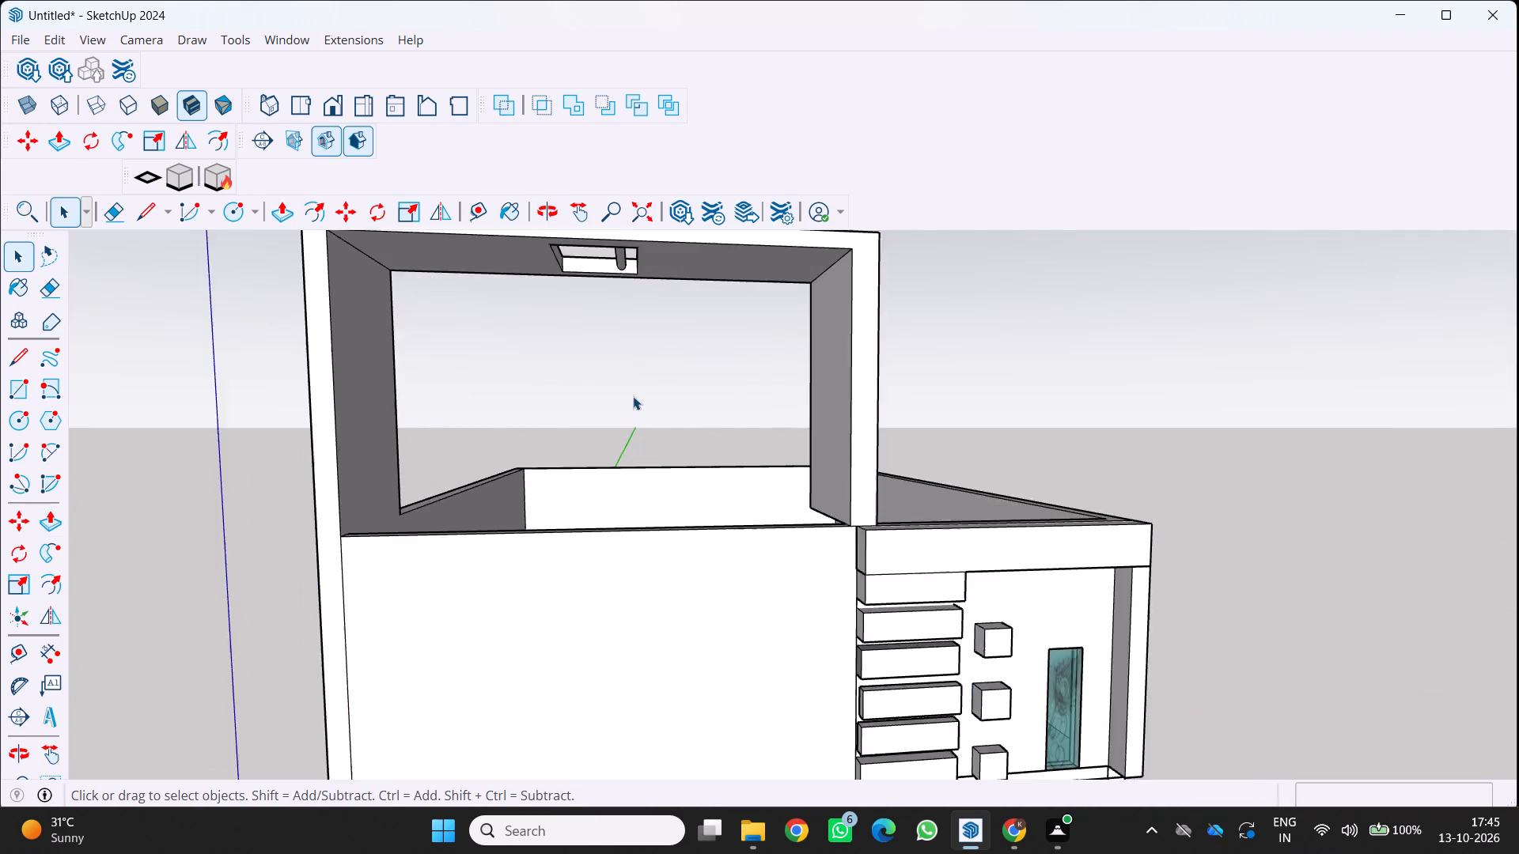
pyautogui.moveTo(634, 396); pyautogui.dragTo(709, 583, button='middle')
pyautogui.scroll(1, 634, 396)
pyautogui.scroll(-2, 709, 583)
pyautogui.moveTo(657, 542); pyautogui.dragTo(633, 397, button='middle')
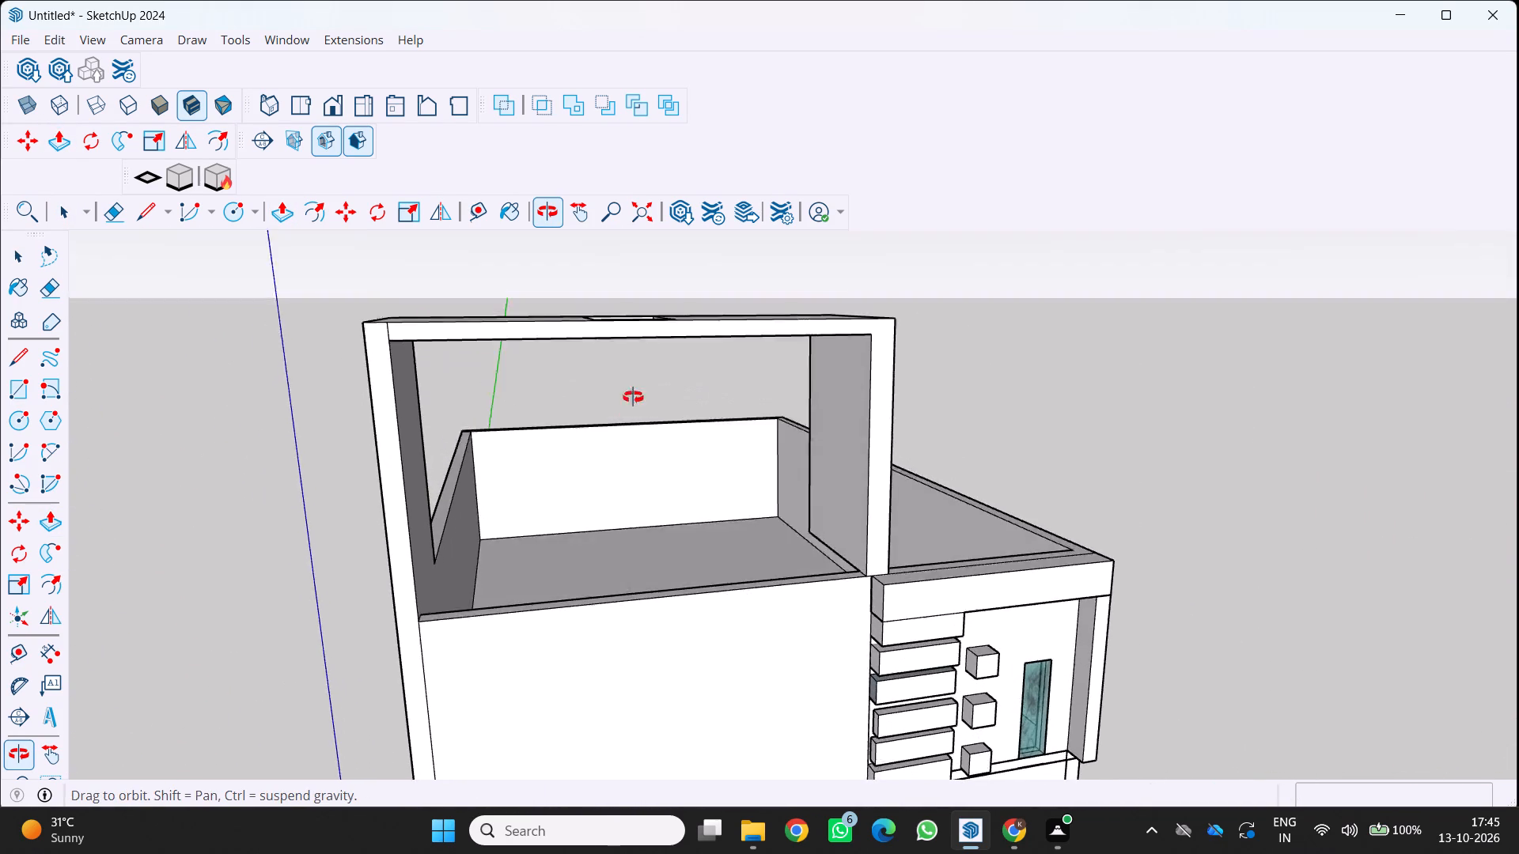
pyautogui.moveTo(633, 397); pyautogui.dragTo(634, 386, button='middle')
pyautogui.scroll(-3, 631, 391)
pyautogui.keyDown('shift'); pyautogui.moveTo(623, 398); pyautogui.dragTo(644, 528, button='middle'); pyautogui.keyUp('shift')
pyautogui.scroll(3, 657, 547)
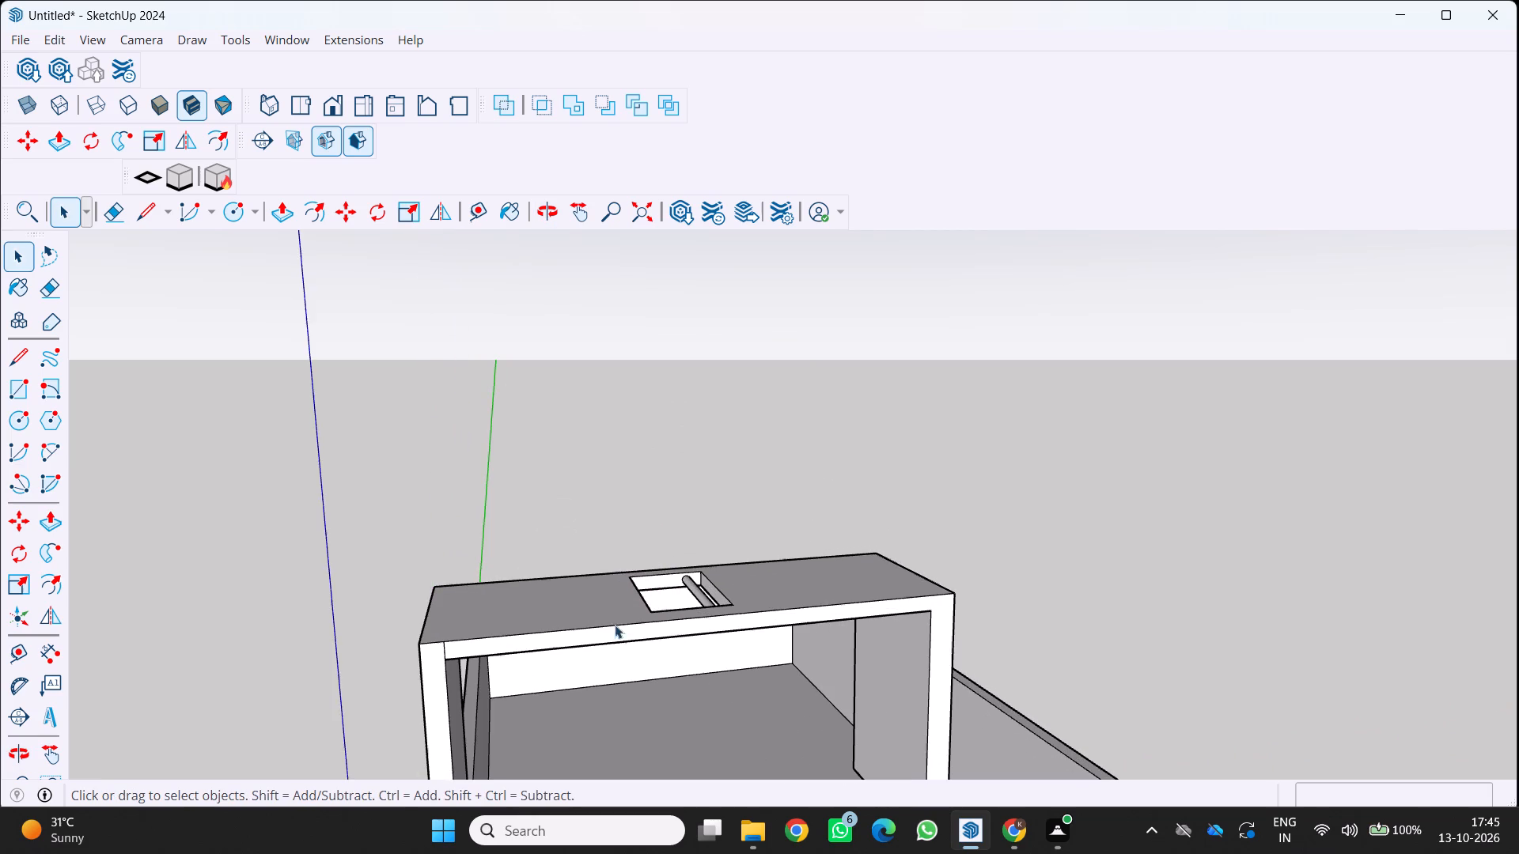
pyautogui.moveTo(556, 829); pyautogui.dragTo(597, 634, button='middle')
pyautogui.scroll(1, 556, 829)
pyautogui.scroll(1, 585, 697)
pyautogui.scroll(-3, 597, 634)
pyautogui.scroll(1, 584, 630)
pyautogui.moveTo(584, 630); pyautogui.dragTo(609, 355, button='middle')
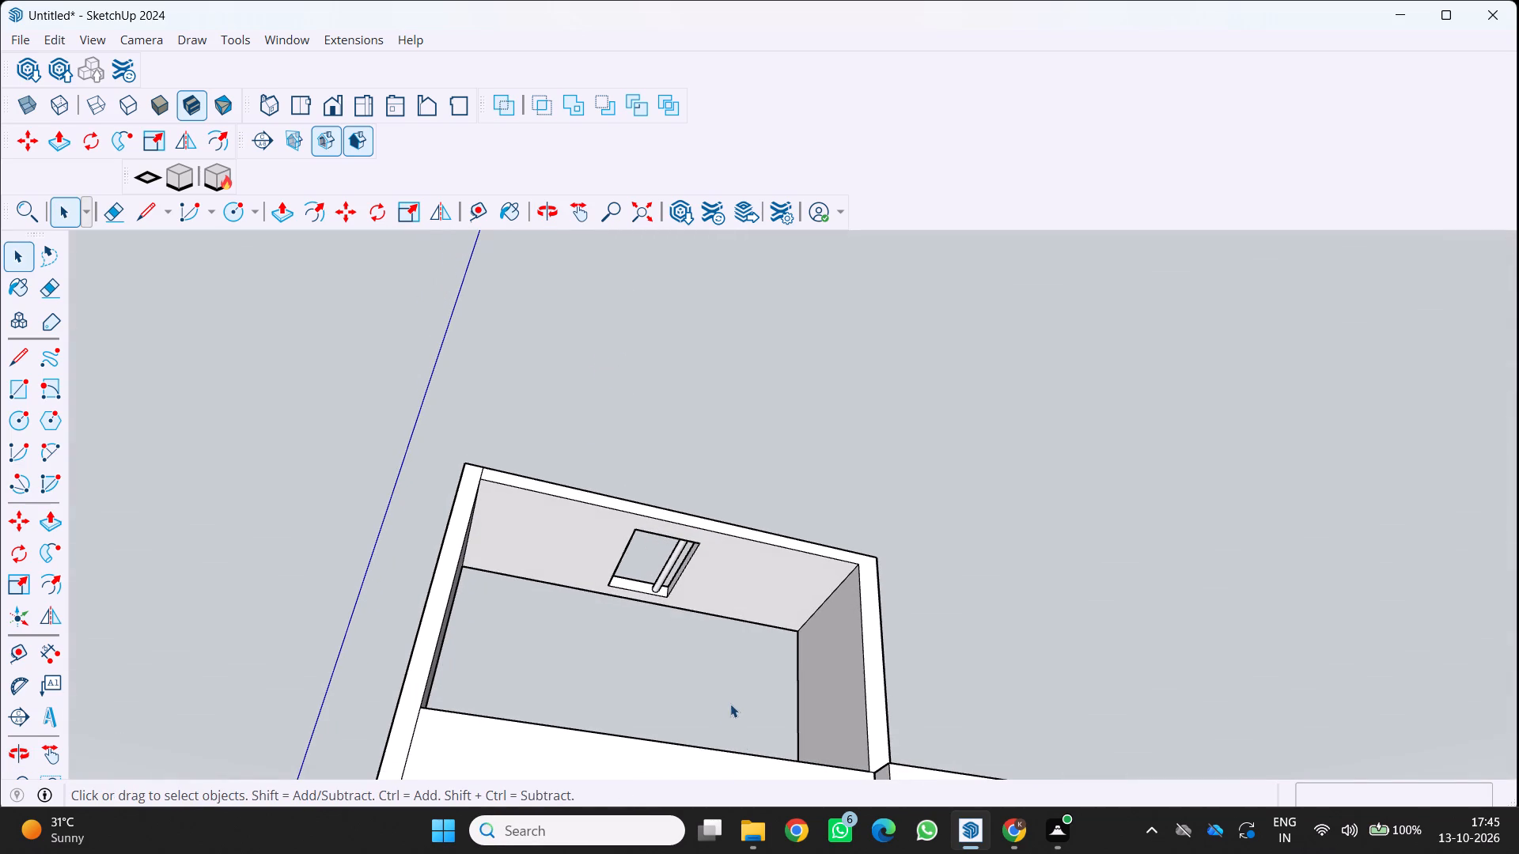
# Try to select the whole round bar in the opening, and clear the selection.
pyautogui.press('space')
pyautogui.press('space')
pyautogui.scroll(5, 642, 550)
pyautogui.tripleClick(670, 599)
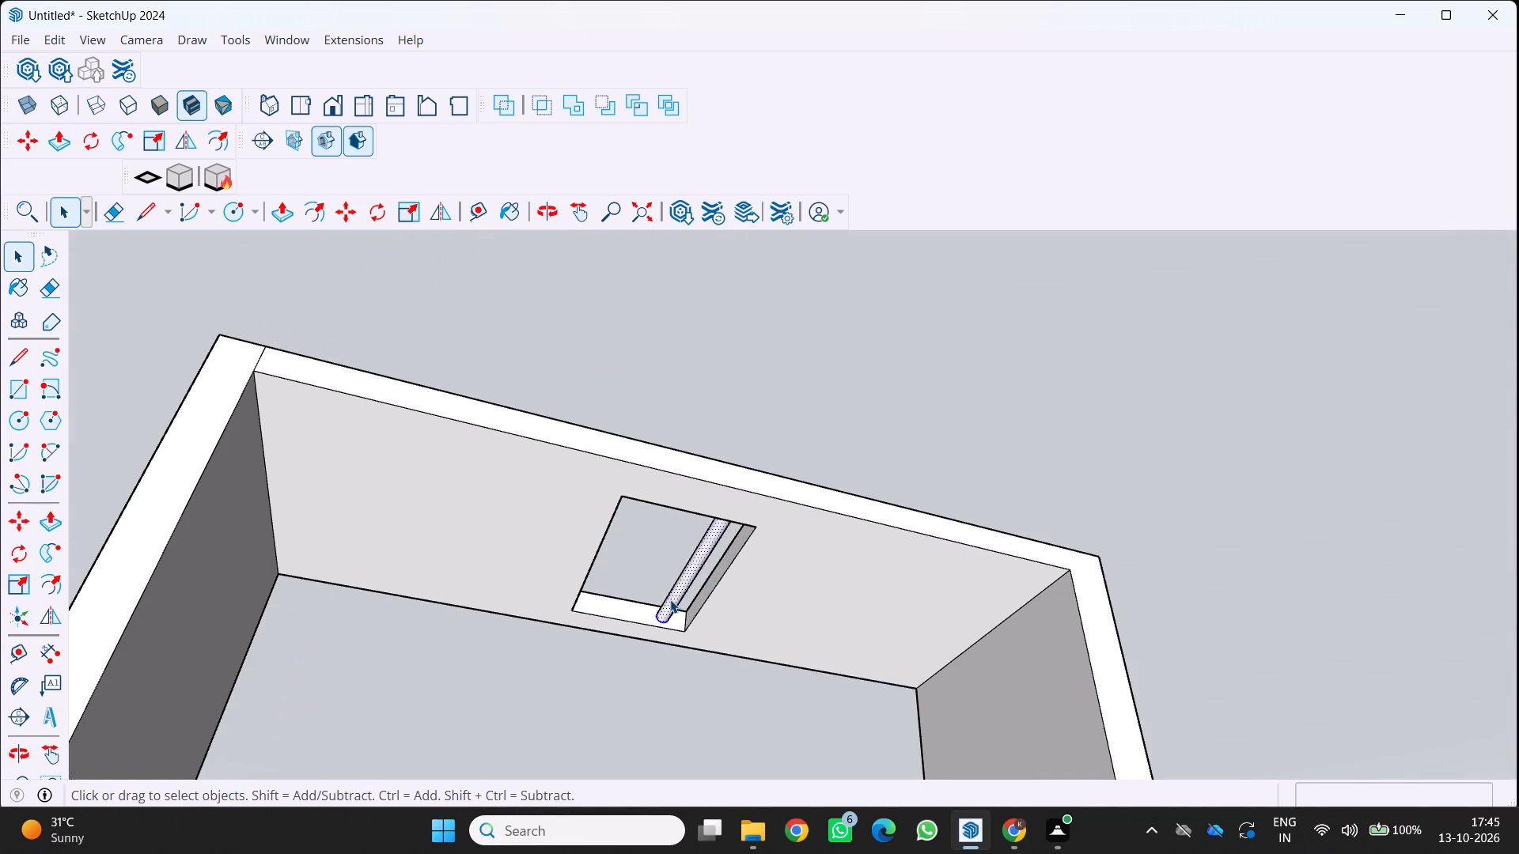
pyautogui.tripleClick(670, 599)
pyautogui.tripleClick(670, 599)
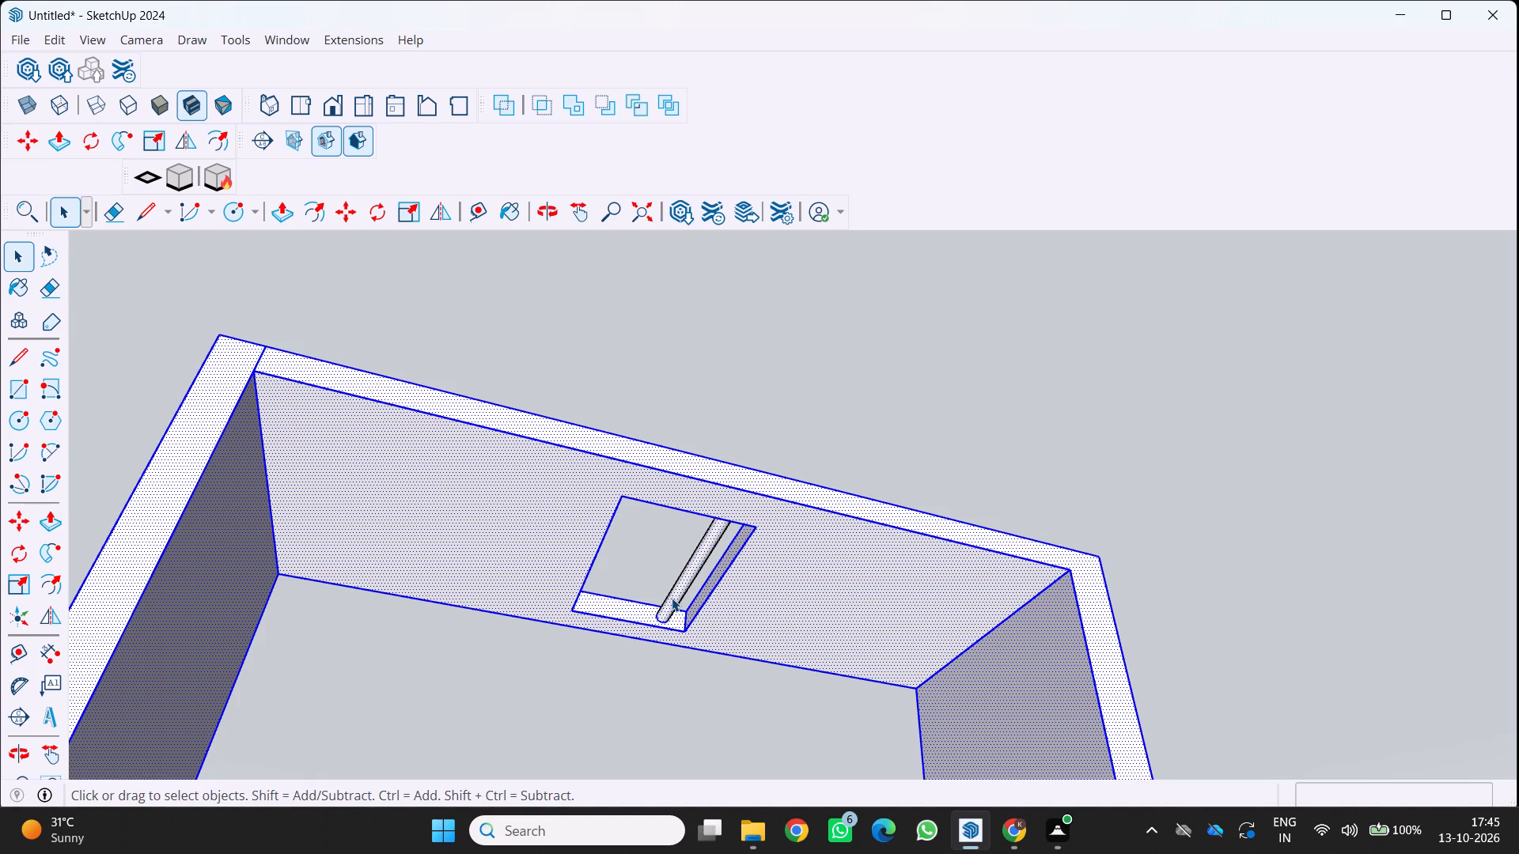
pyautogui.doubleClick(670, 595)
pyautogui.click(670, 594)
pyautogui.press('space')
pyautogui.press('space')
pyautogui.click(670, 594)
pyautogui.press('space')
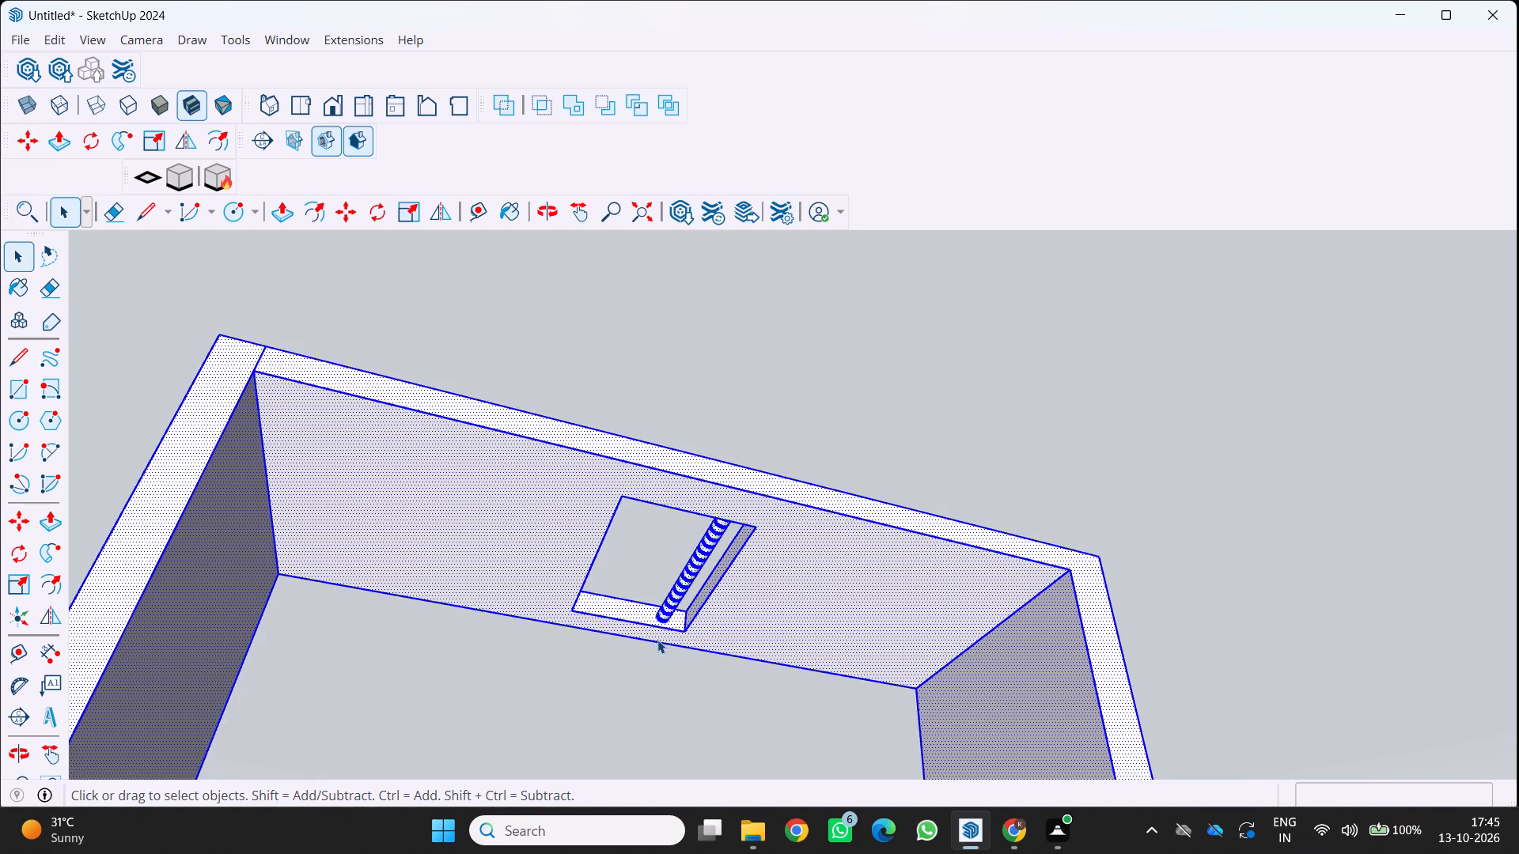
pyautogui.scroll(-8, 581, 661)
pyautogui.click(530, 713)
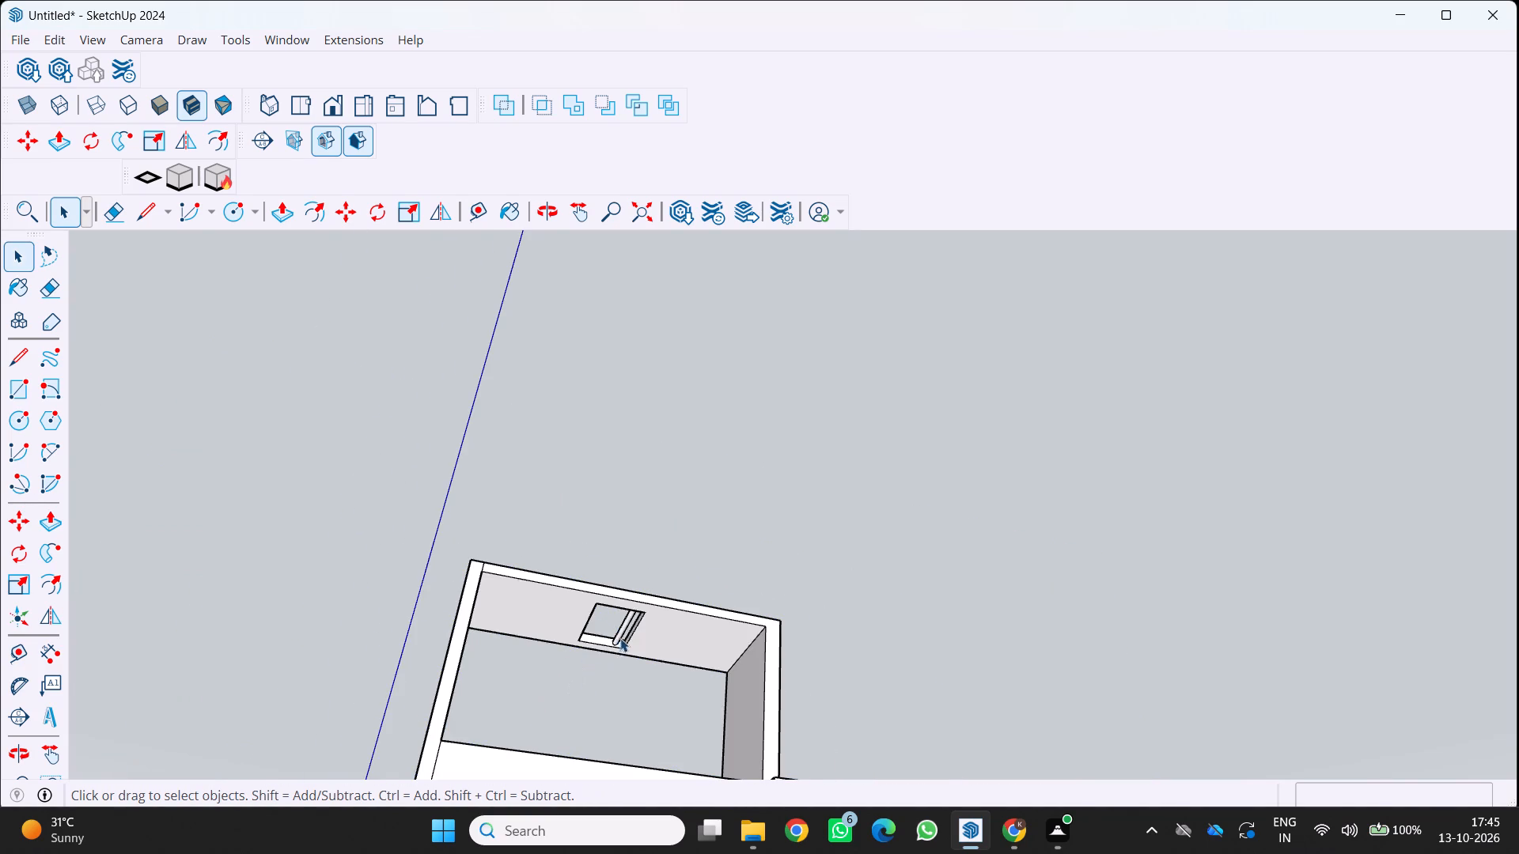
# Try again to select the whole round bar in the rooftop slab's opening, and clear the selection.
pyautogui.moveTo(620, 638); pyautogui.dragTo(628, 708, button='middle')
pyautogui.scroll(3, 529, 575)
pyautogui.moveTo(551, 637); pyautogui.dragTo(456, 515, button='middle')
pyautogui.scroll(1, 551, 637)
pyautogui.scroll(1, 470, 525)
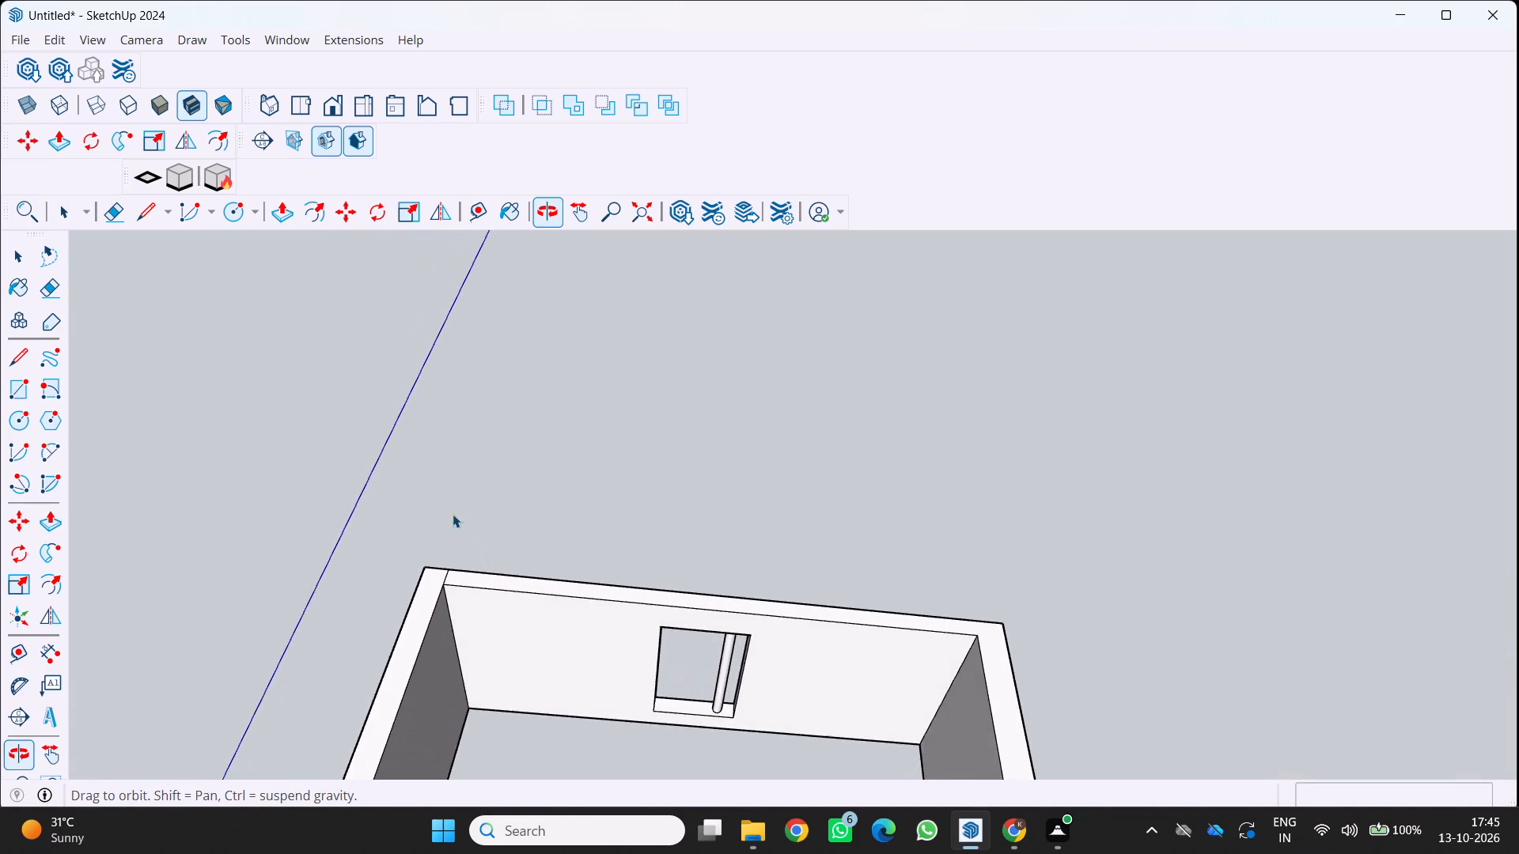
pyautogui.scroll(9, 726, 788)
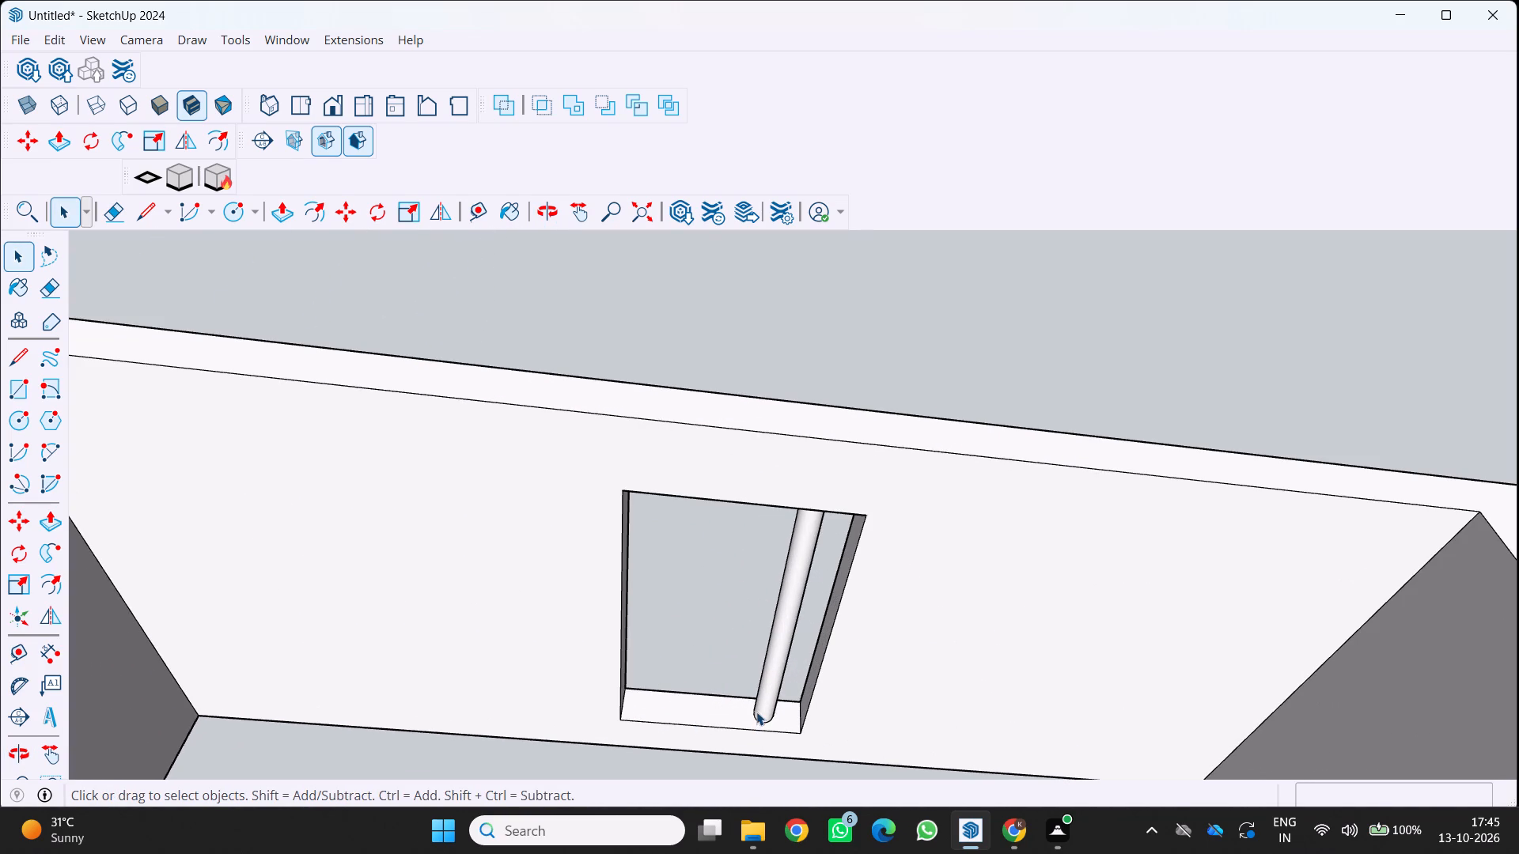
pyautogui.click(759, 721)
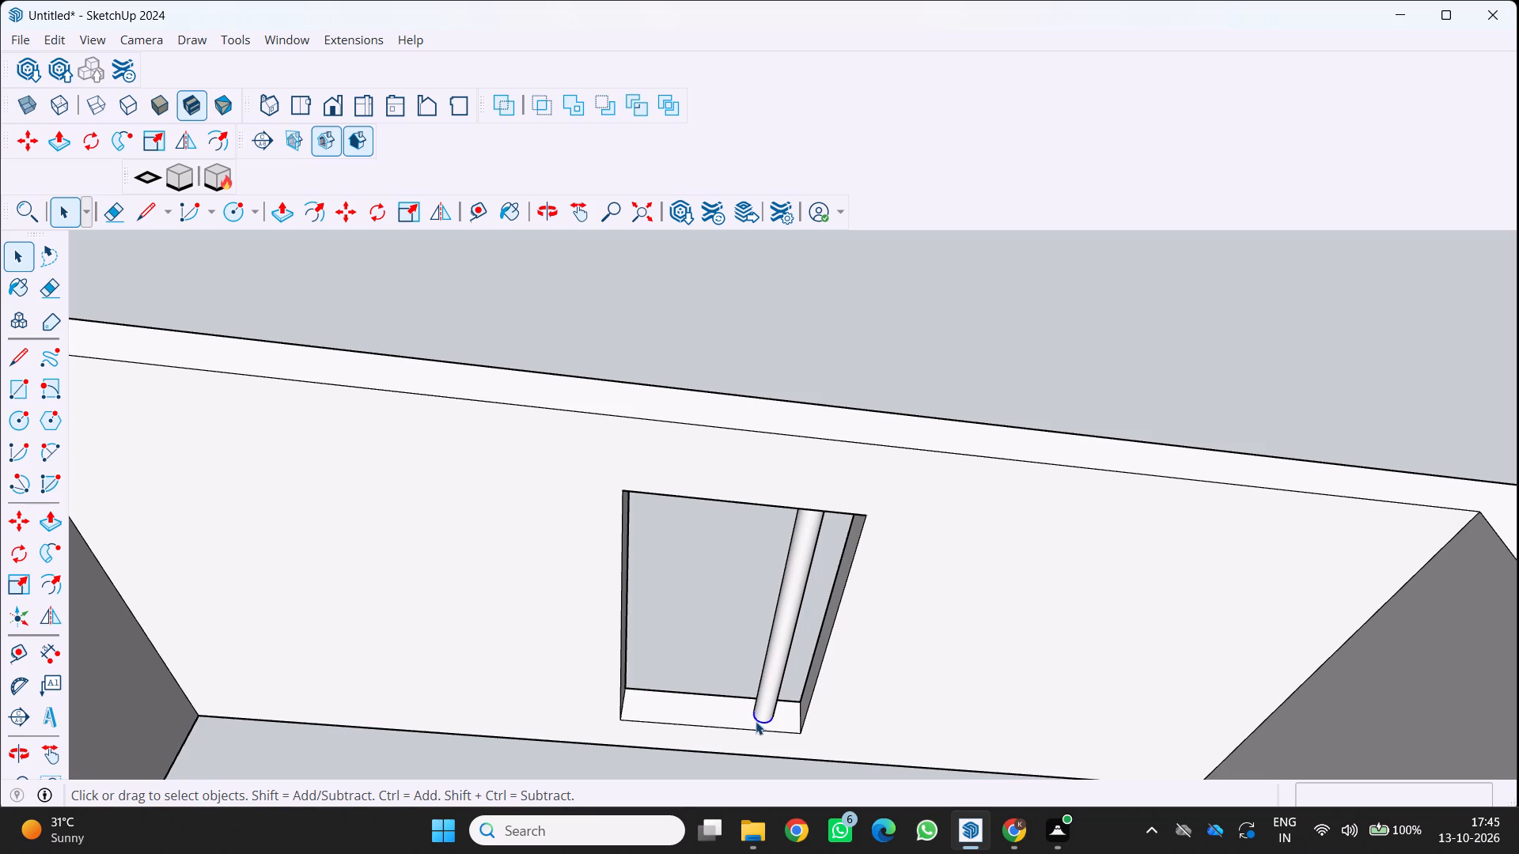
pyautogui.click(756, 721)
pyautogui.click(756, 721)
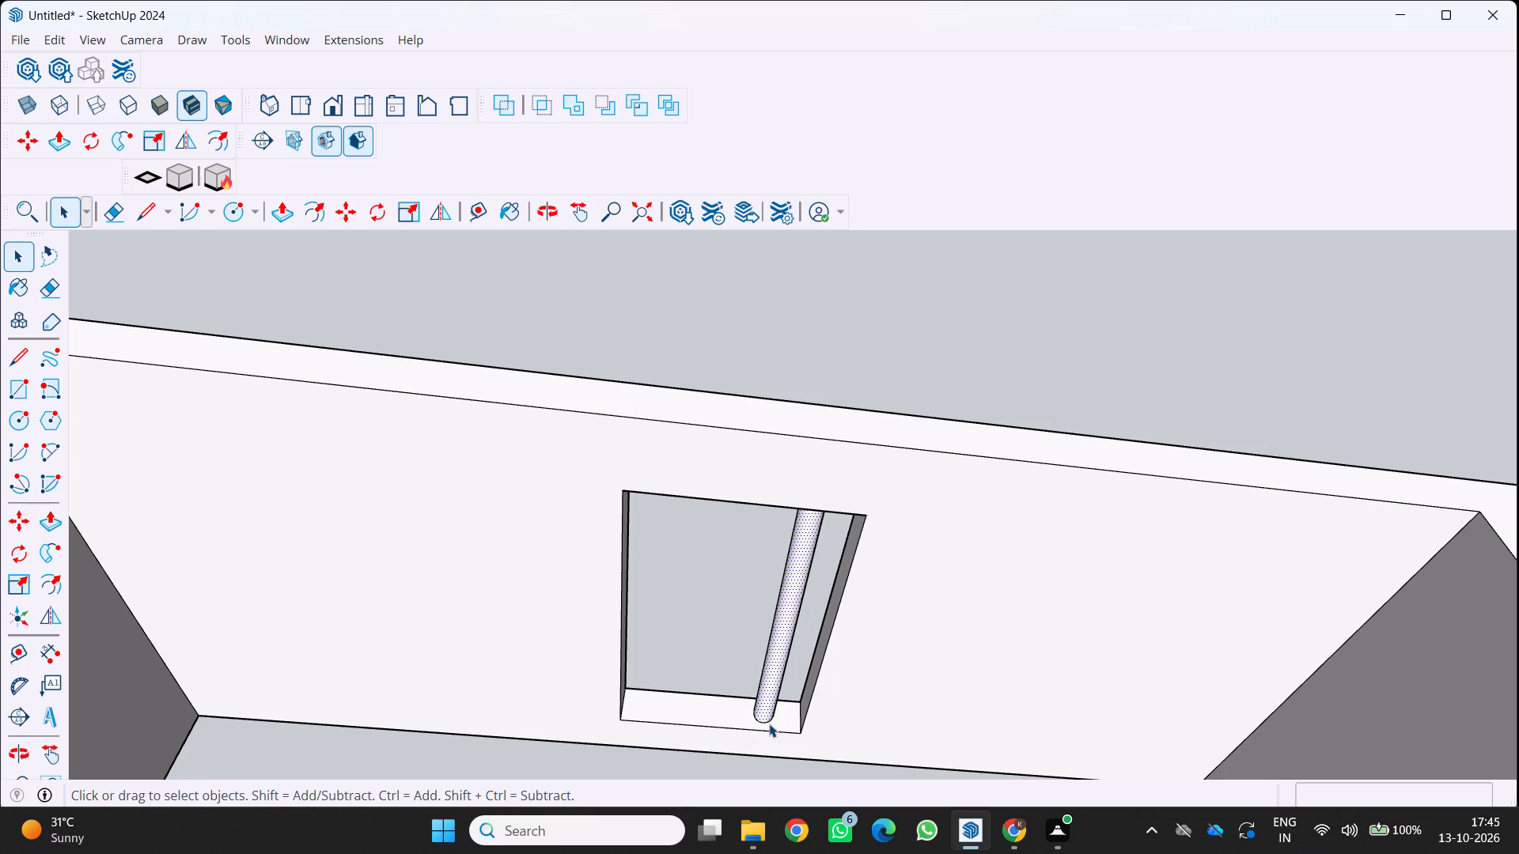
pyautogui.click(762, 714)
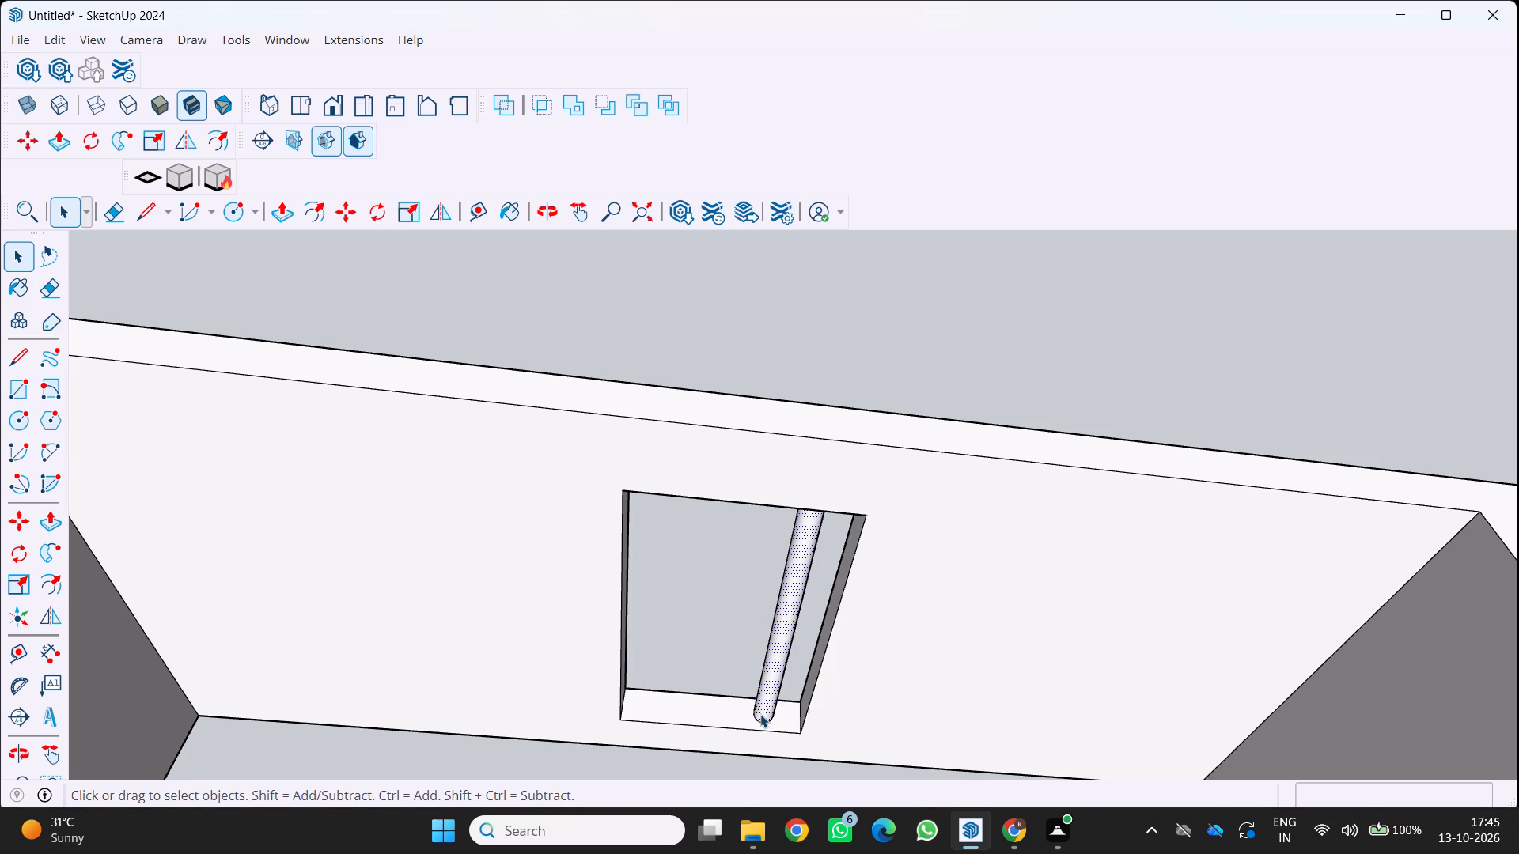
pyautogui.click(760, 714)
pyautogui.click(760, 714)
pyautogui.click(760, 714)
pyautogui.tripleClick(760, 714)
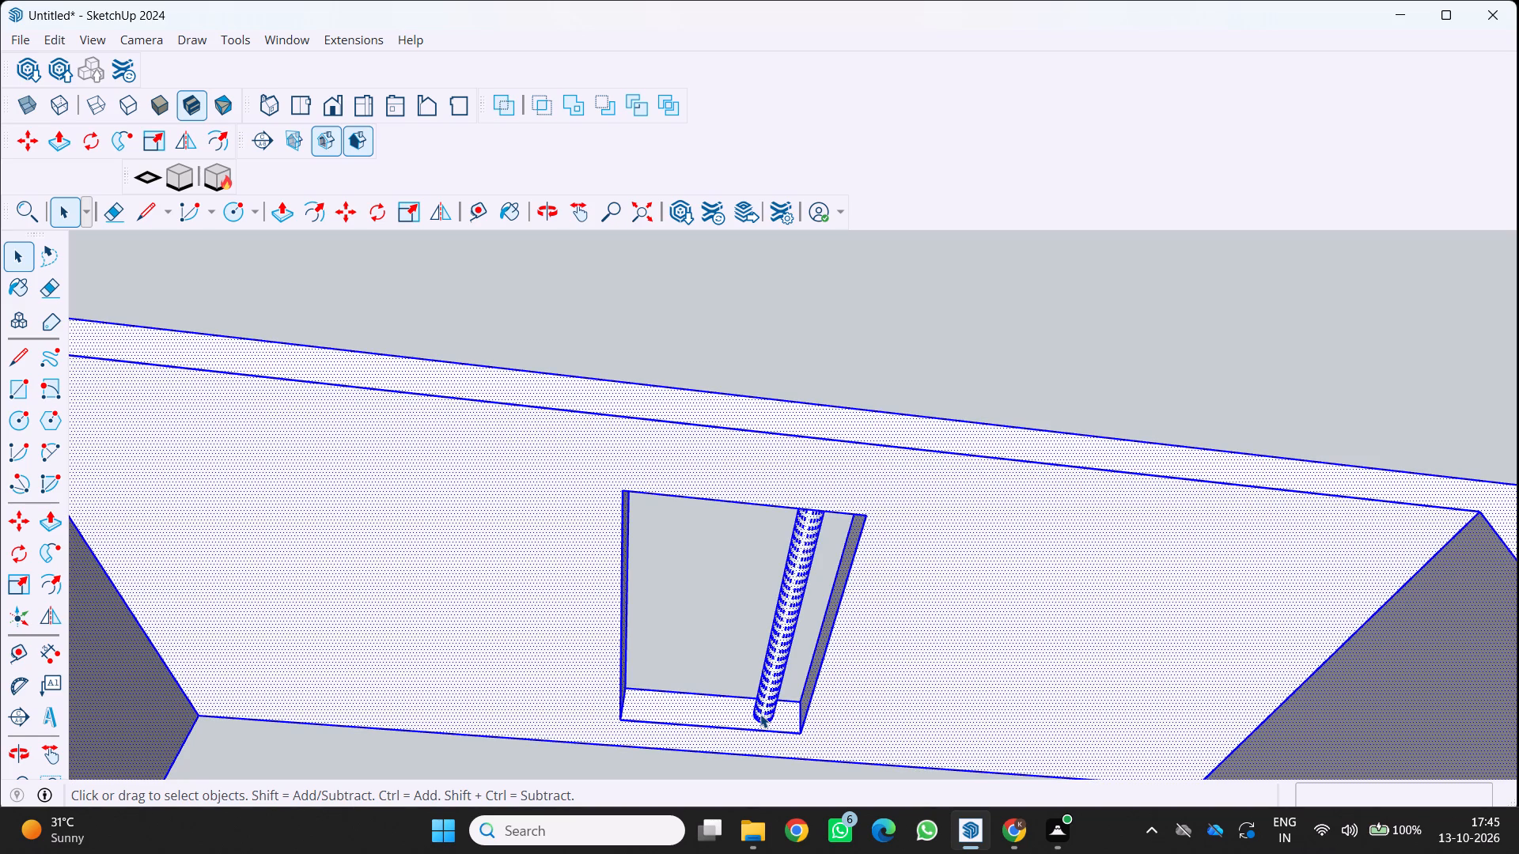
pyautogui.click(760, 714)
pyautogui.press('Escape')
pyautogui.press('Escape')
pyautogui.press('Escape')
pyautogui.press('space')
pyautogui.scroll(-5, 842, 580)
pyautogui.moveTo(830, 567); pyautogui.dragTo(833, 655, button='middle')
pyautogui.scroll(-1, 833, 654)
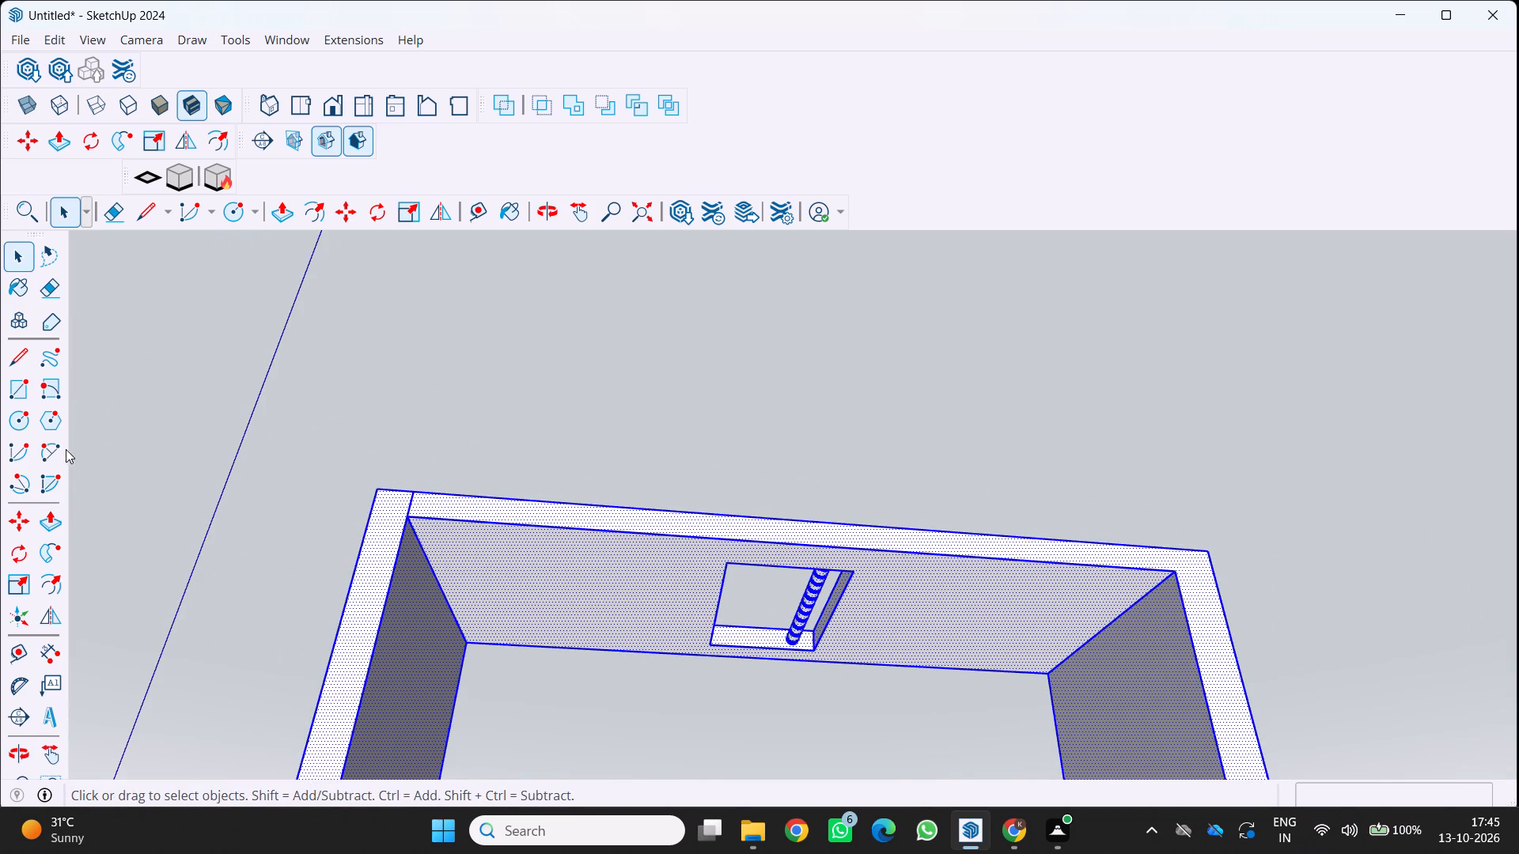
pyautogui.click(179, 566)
# Copy the round bar twice across the opening toward its left-hand end, offsetting the copies about 10 1/8" and 10 13/16".
pyautogui.scroll(1, 889, 803)
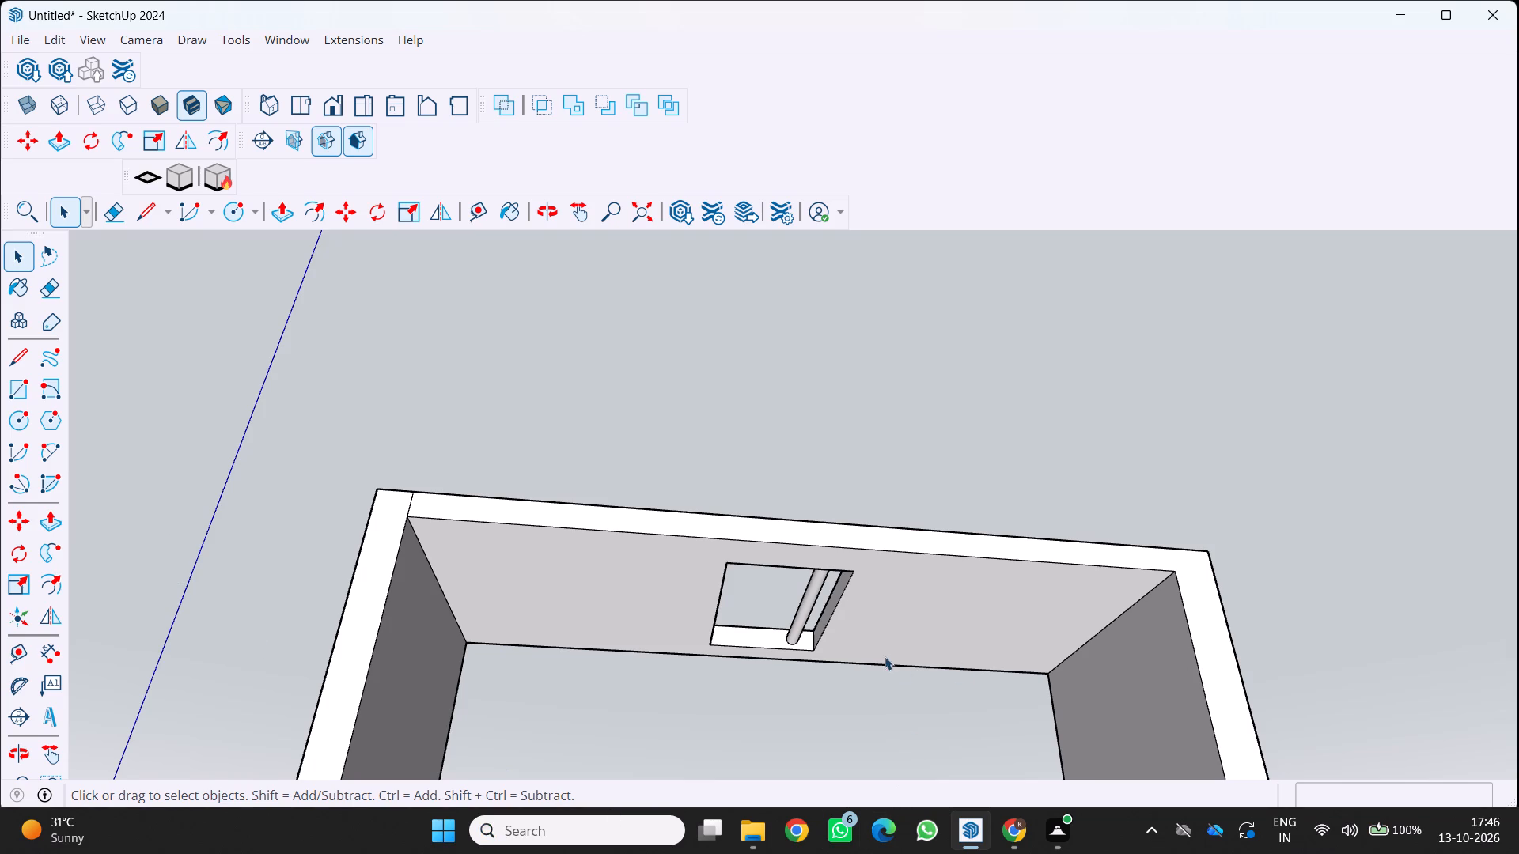
pyautogui.scroll(7, 814, 652)
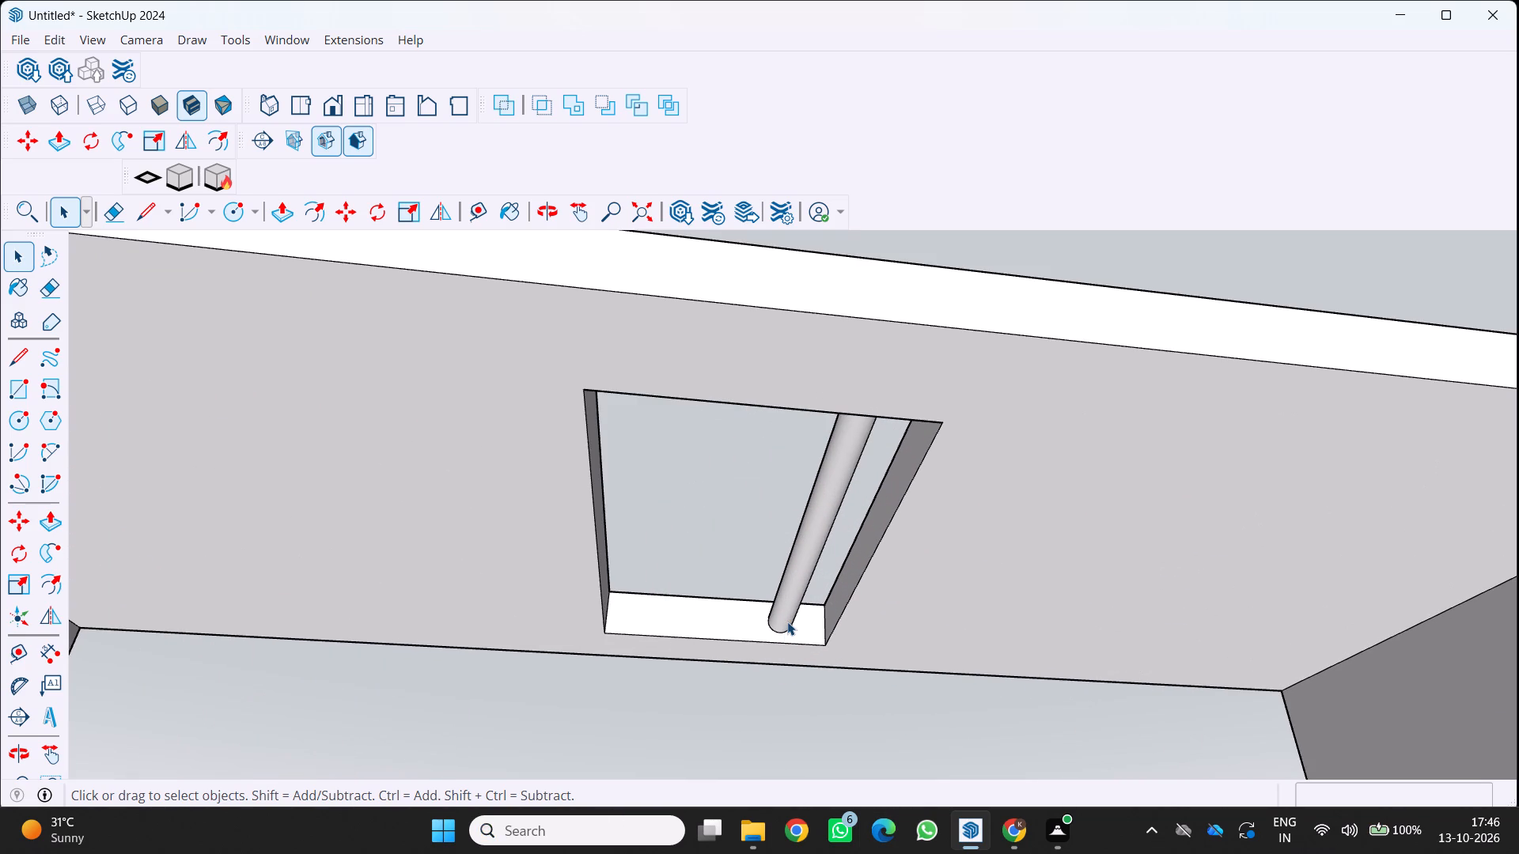
pyautogui.click(787, 622)
pyautogui.press('m')
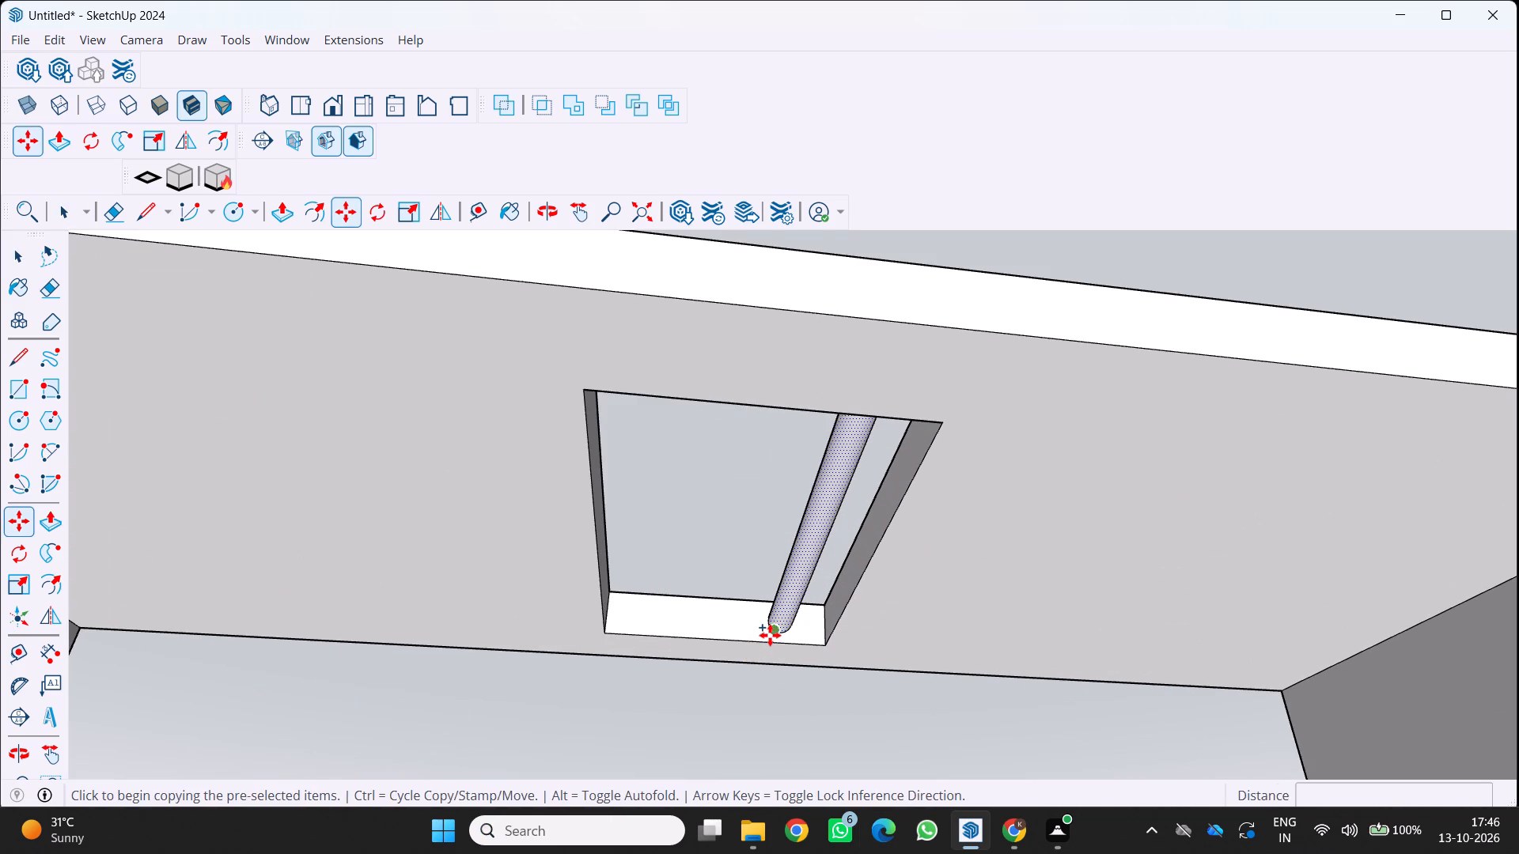
pyautogui.click(770, 635)
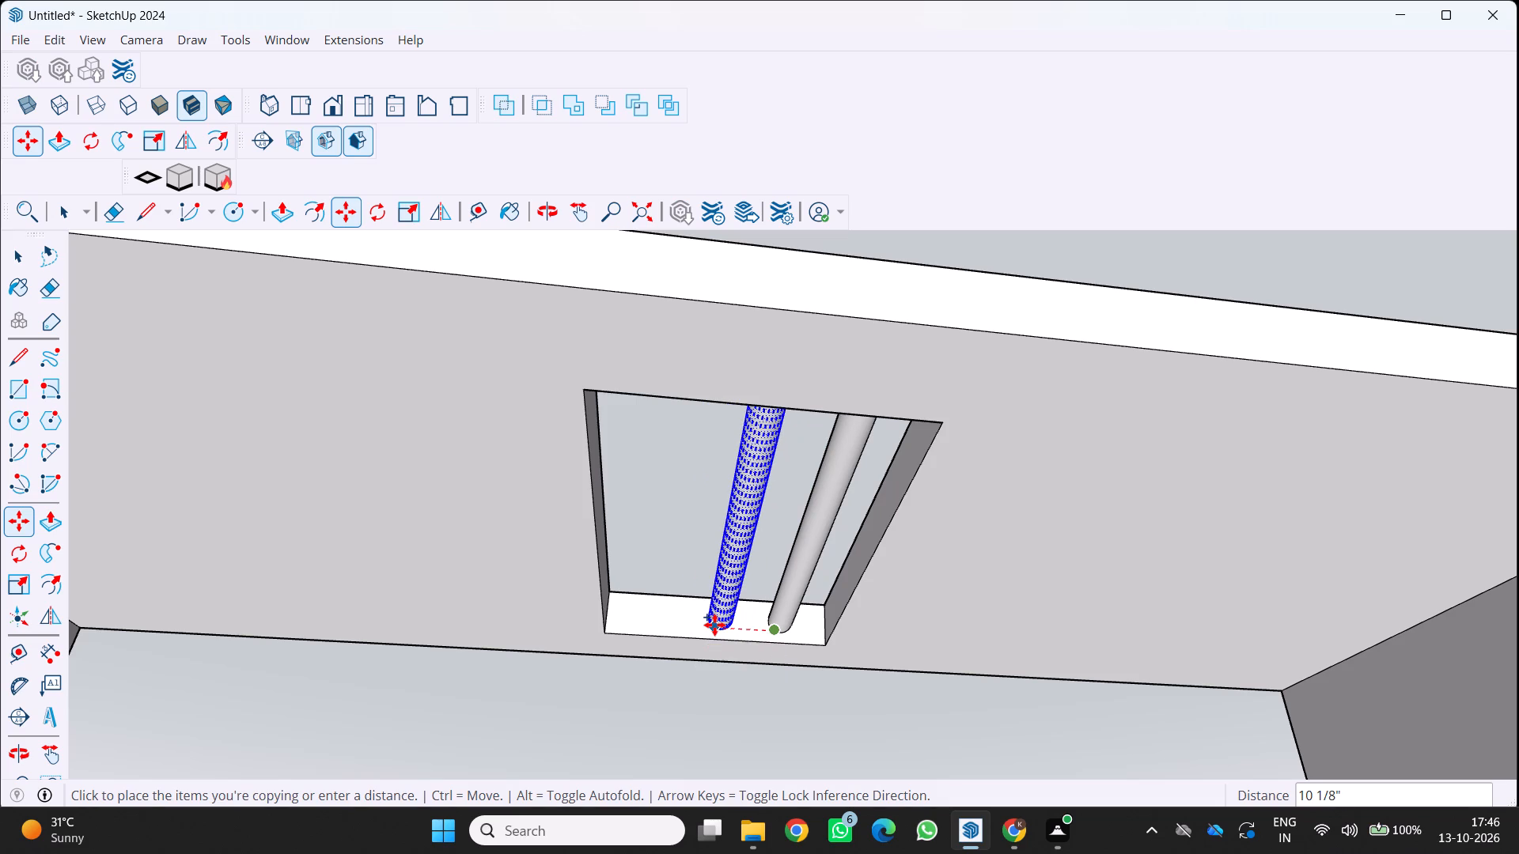
pyautogui.click(714, 625)
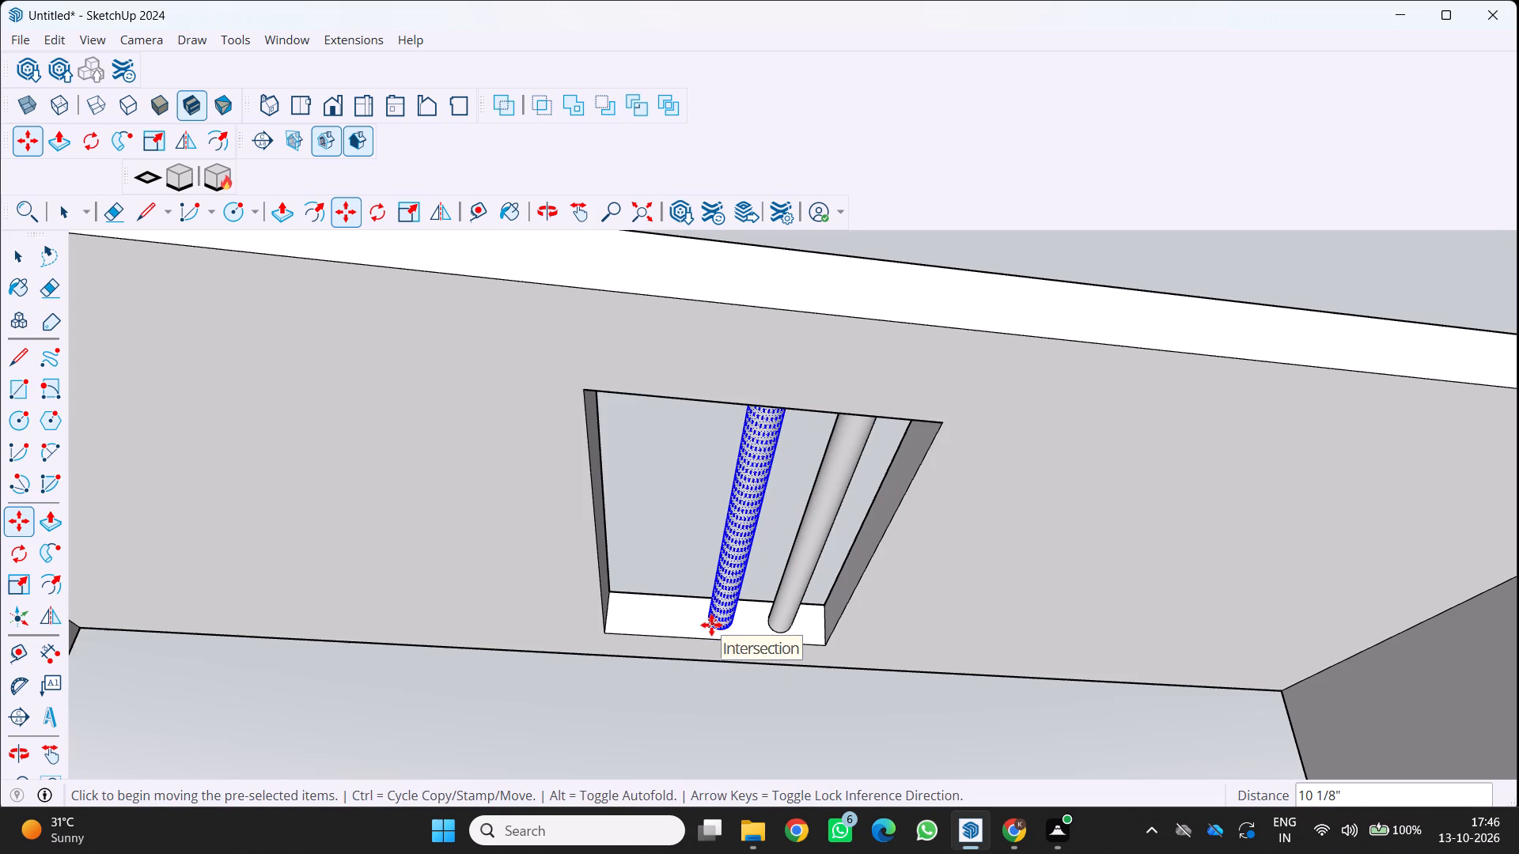
pyautogui.click(707, 626)
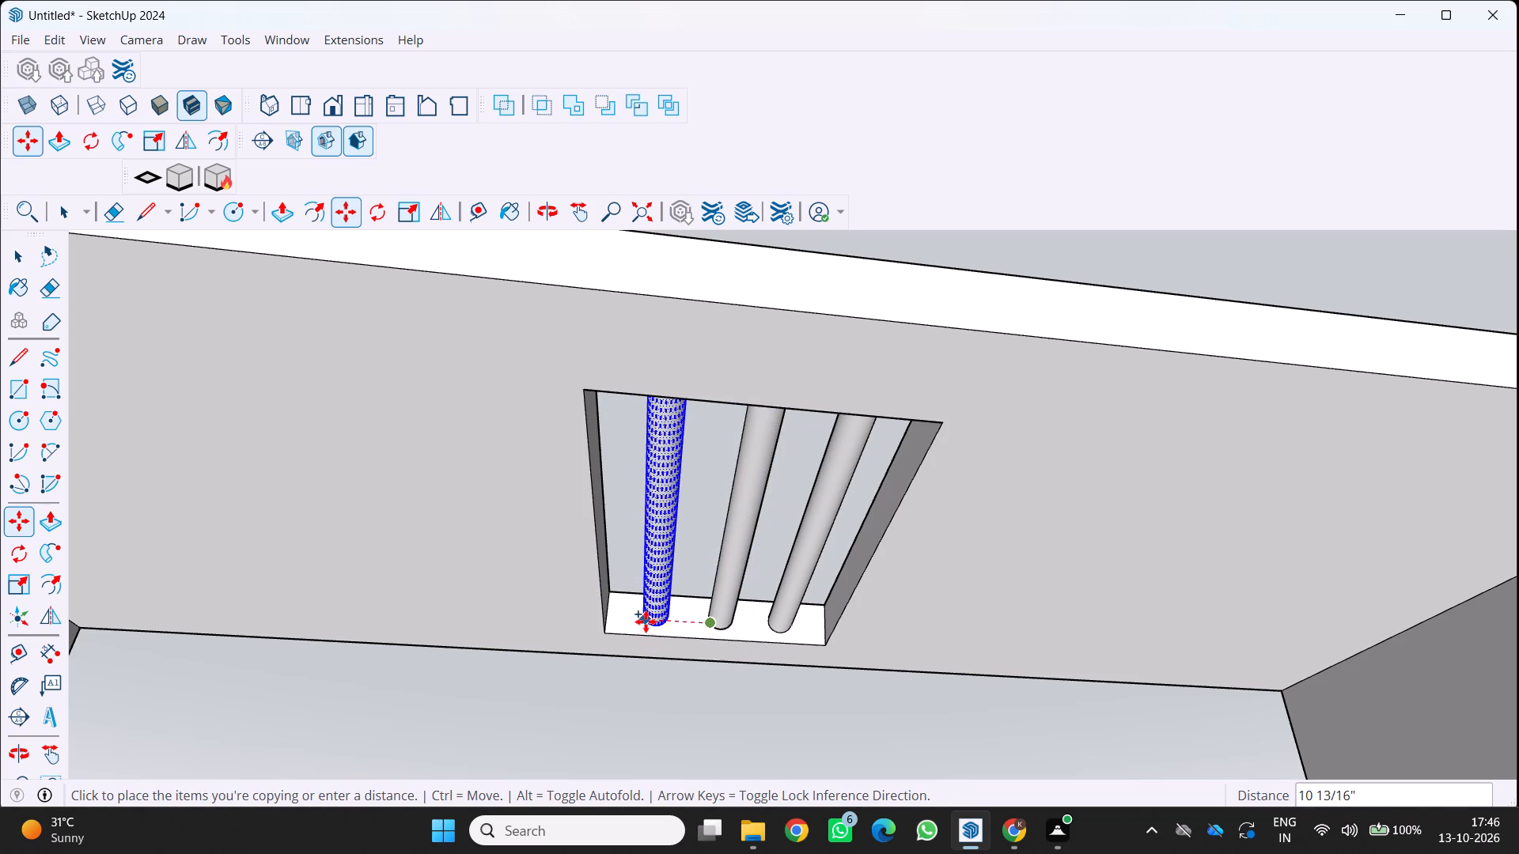
pyautogui.click(646, 622)
pyautogui.press('space')
pyautogui.press('space')
pyautogui.scroll(-5, 738, 644)
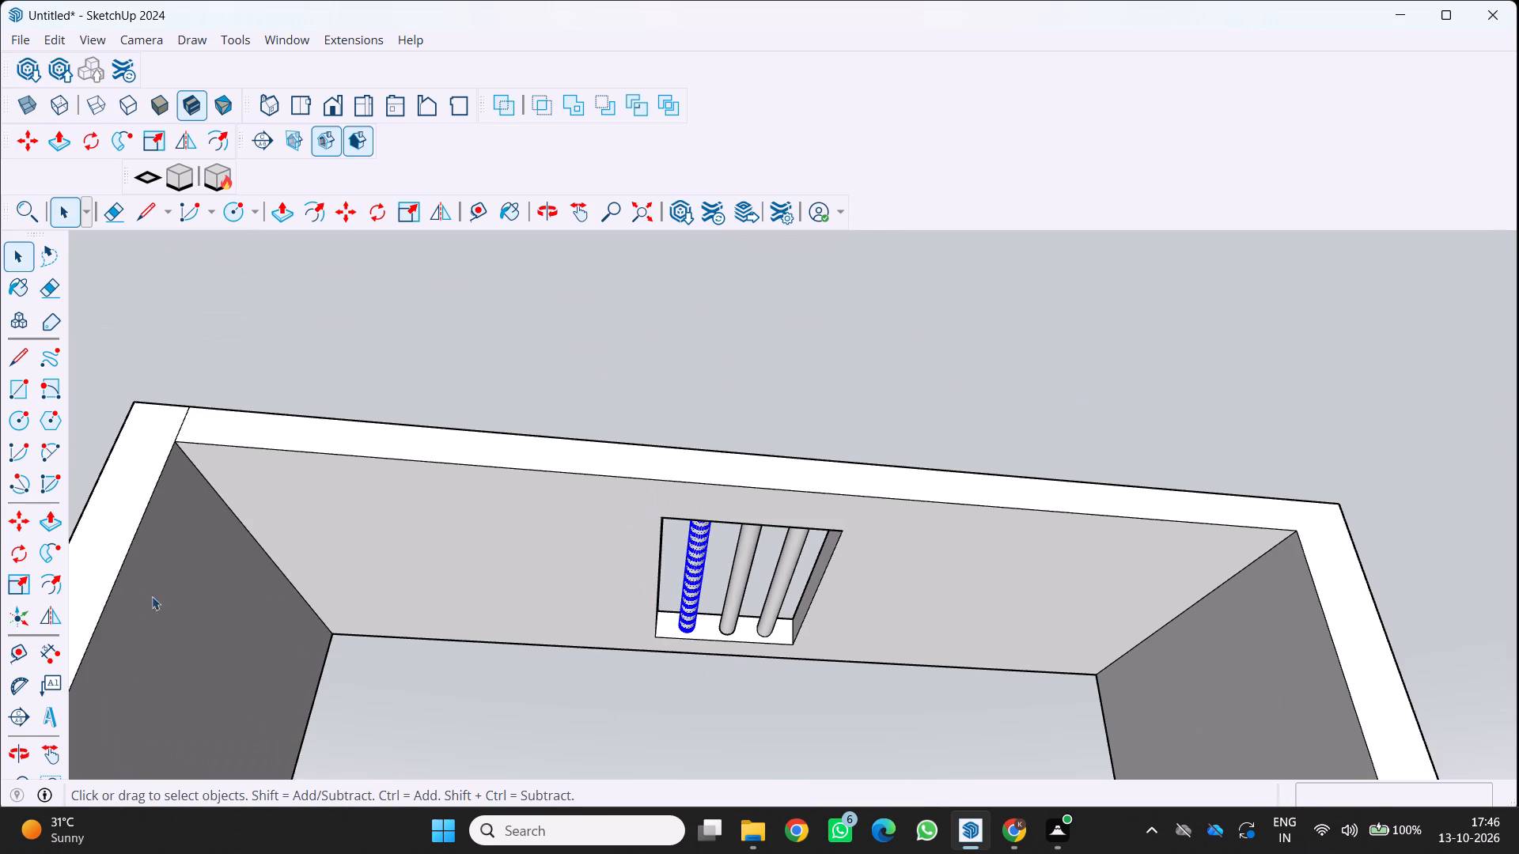
pyautogui.click(502, 371)
# Examine the three round bars in the rooftop slab's opening from different angles and close up.
pyautogui.scroll(-1, 518, 353)
pyautogui.moveTo(519, 353); pyautogui.dragTo(525, 489, button='middle')
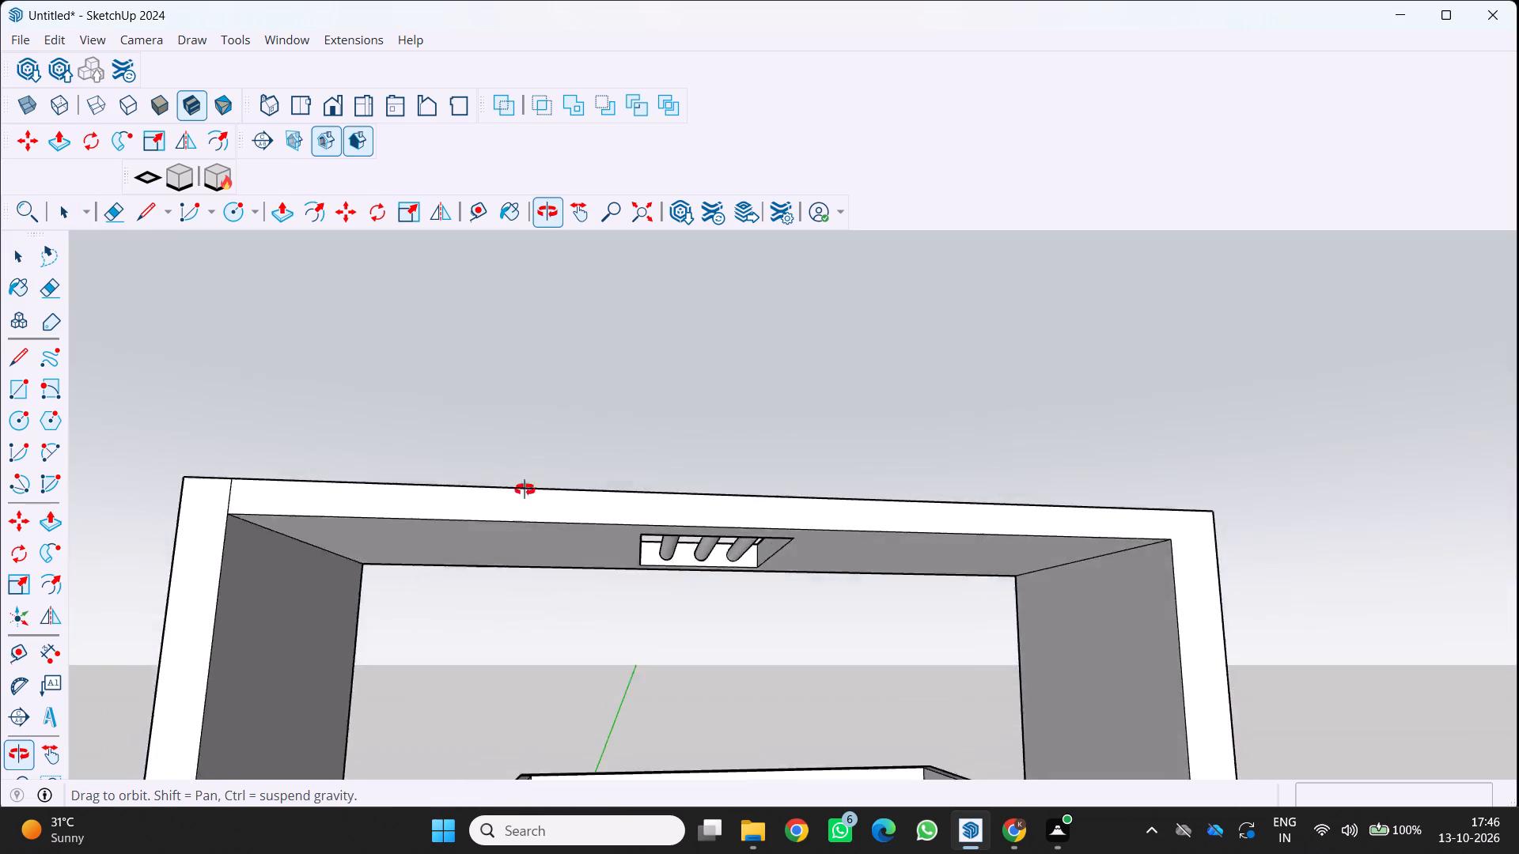
pyautogui.moveTo(525, 489); pyautogui.dragTo(521, 623, button='middle')
pyautogui.scroll(-1, 521, 623)
pyautogui.scroll(6, 695, 500)
pyautogui.scroll(-1, 618, 557)
pyautogui.scroll(3, 584, 578)
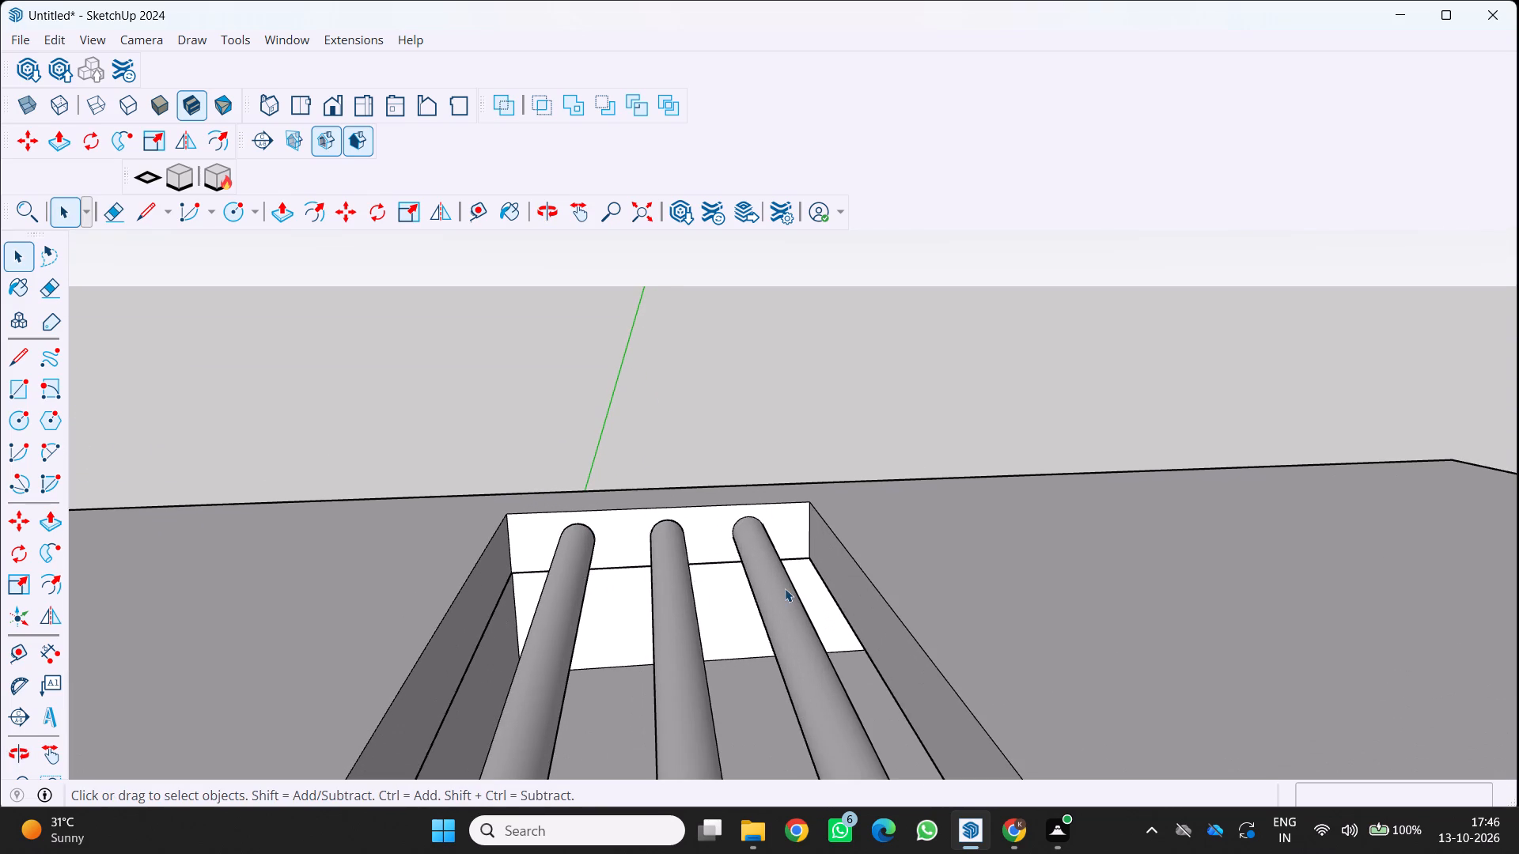
pyautogui.scroll(-10, 785, 588)
# Move the leftmost round bar, seen from below, about 3 13/16" closer to the opening's left-hand end.
pyautogui.moveTo(647, 642); pyautogui.dragTo(665, 504, button='middle')
pyautogui.scroll(1, 646, 644)
pyautogui.middleClick(665, 504)
pyautogui.scroll(3, 680, 606)
pyautogui.moveTo(706, 629); pyautogui.dragTo(633, 480, button='middle')
pyautogui.scroll(1, 644, 495)
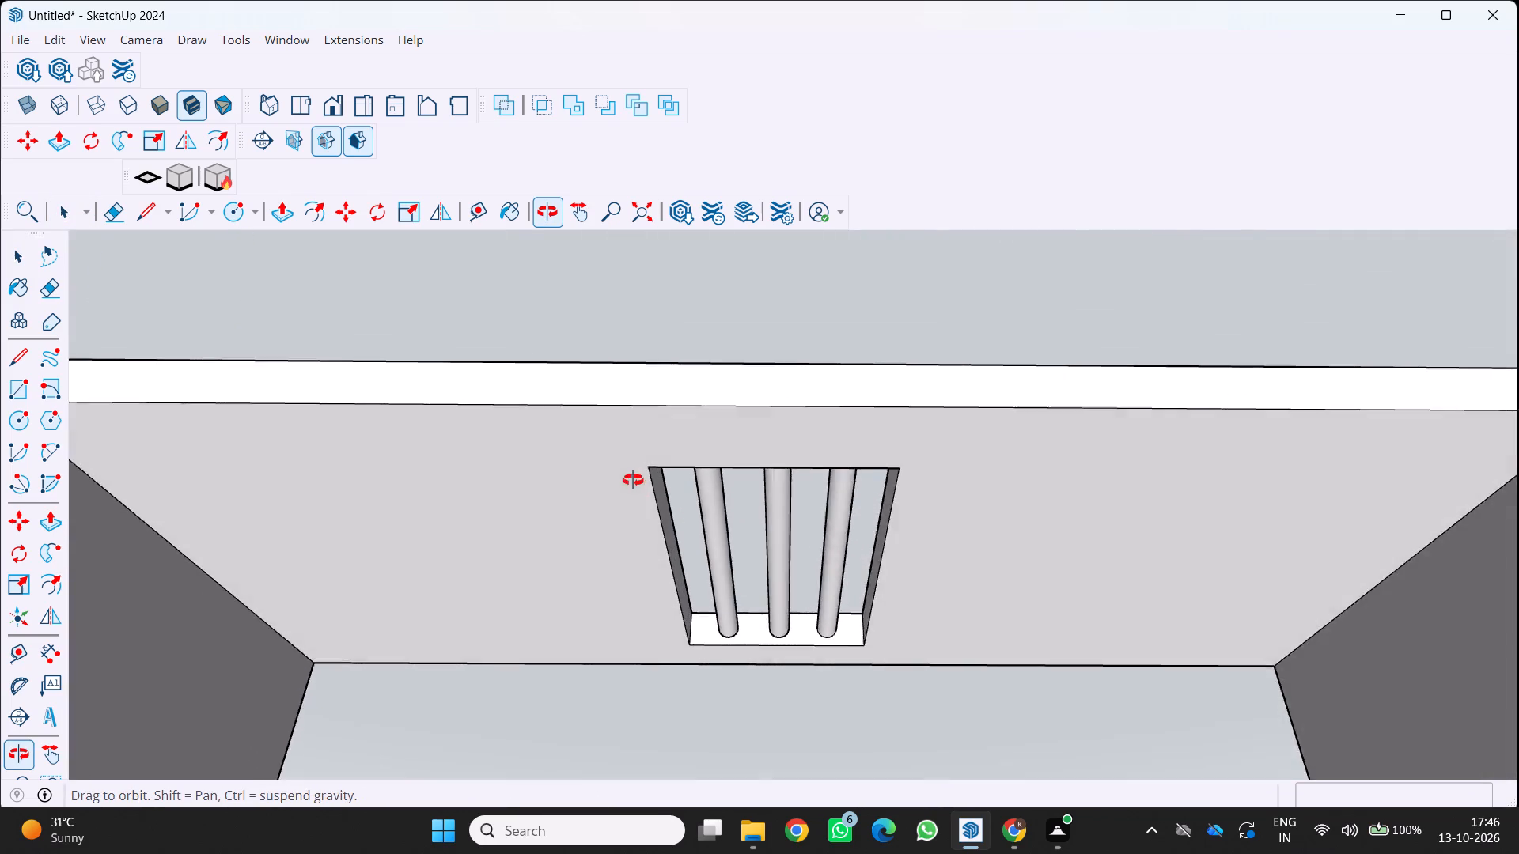
pyautogui.moveTo(633, 480); pyautogui.dragTo(612, 468, button='middle')
pyautogui.scroll(4, 671, 567)
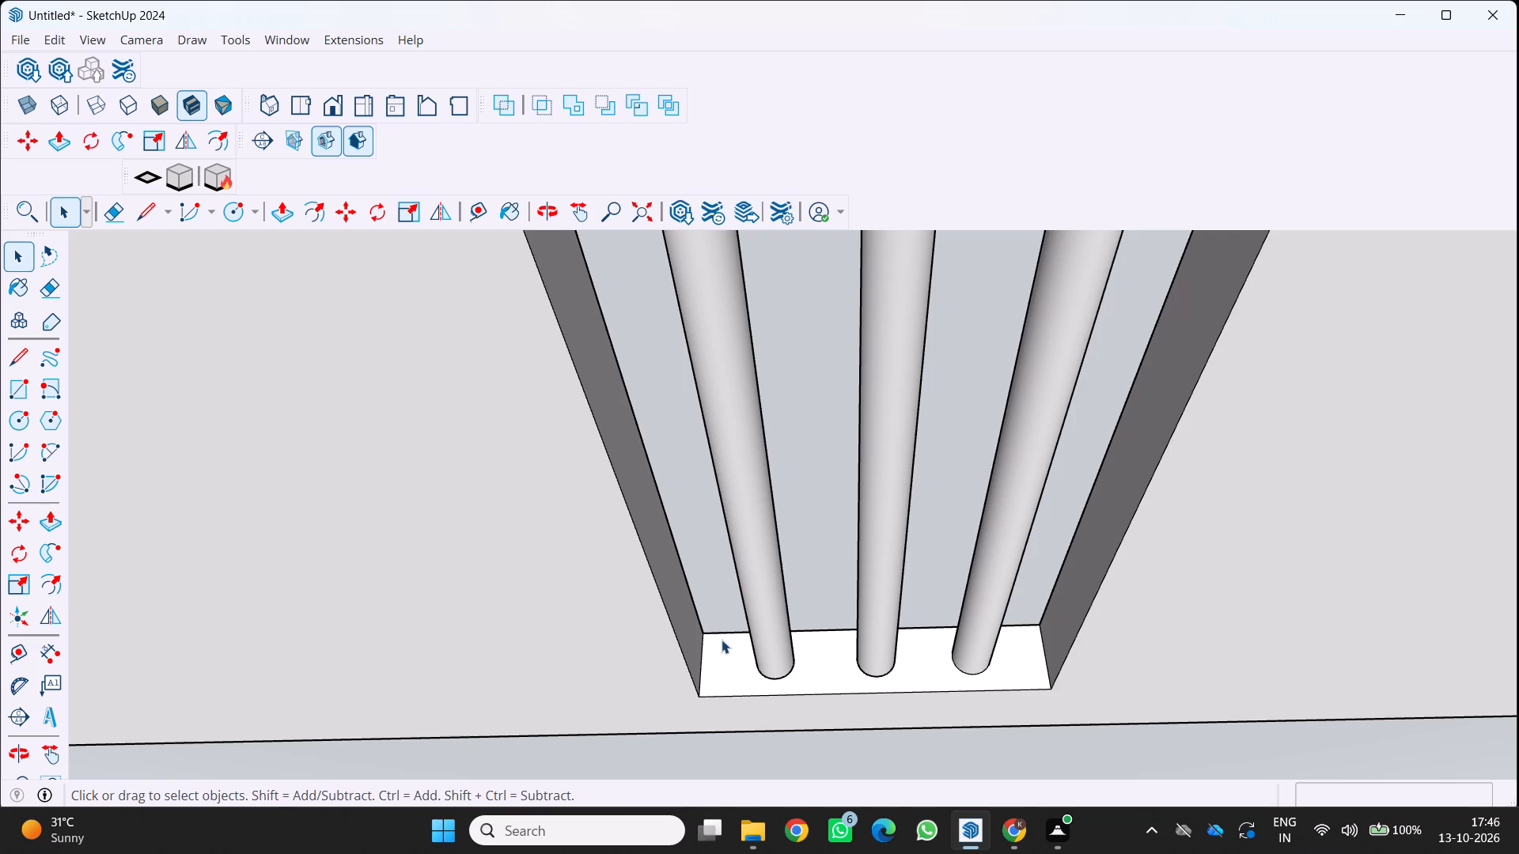
pyautogui.press('m')
pyautogui.click(770, 671)
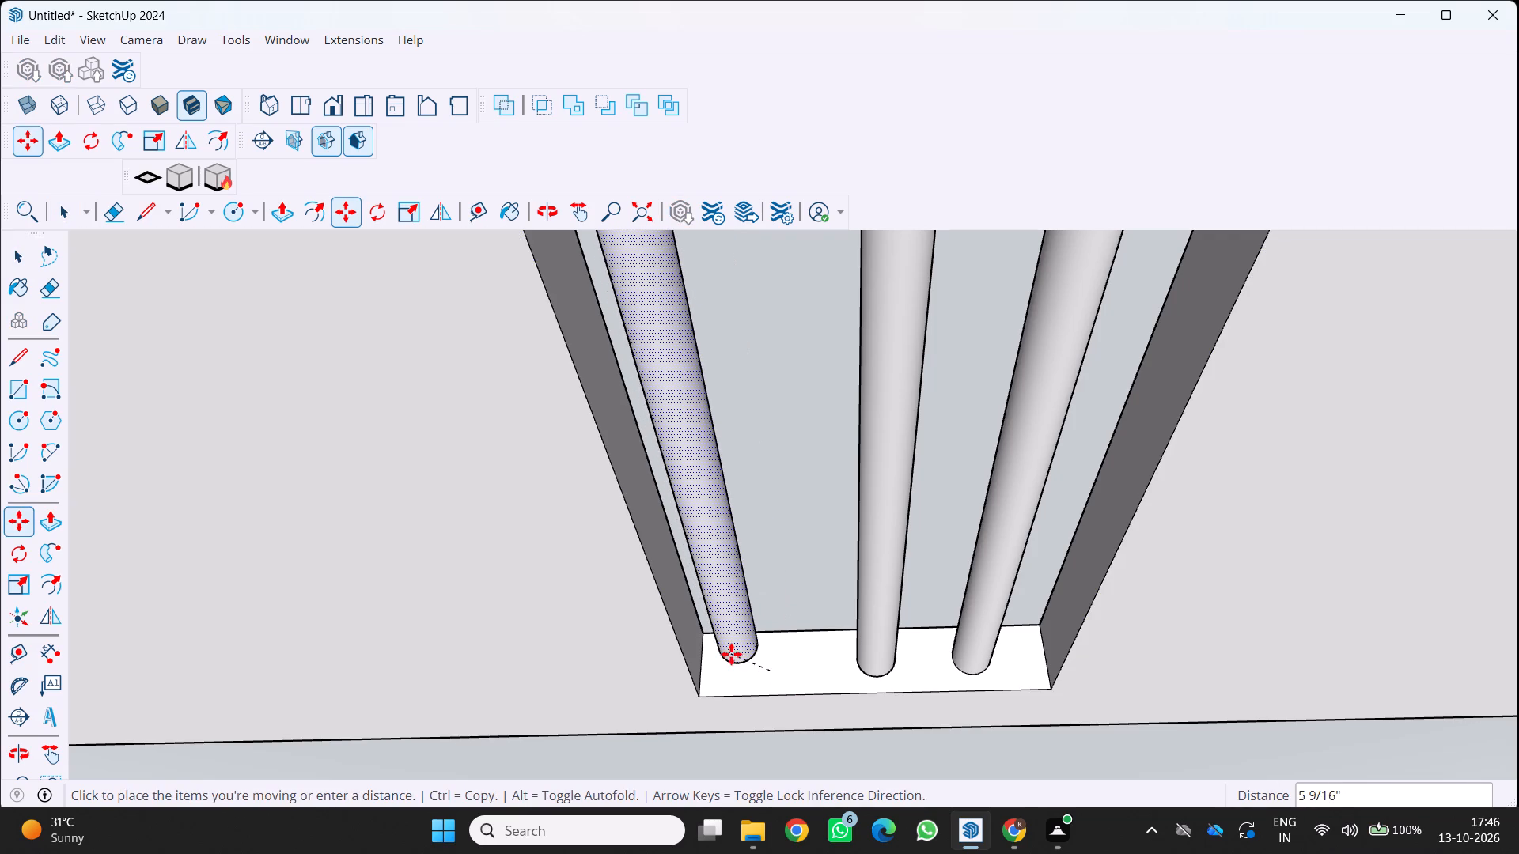
pyautogui.click(733, 663)
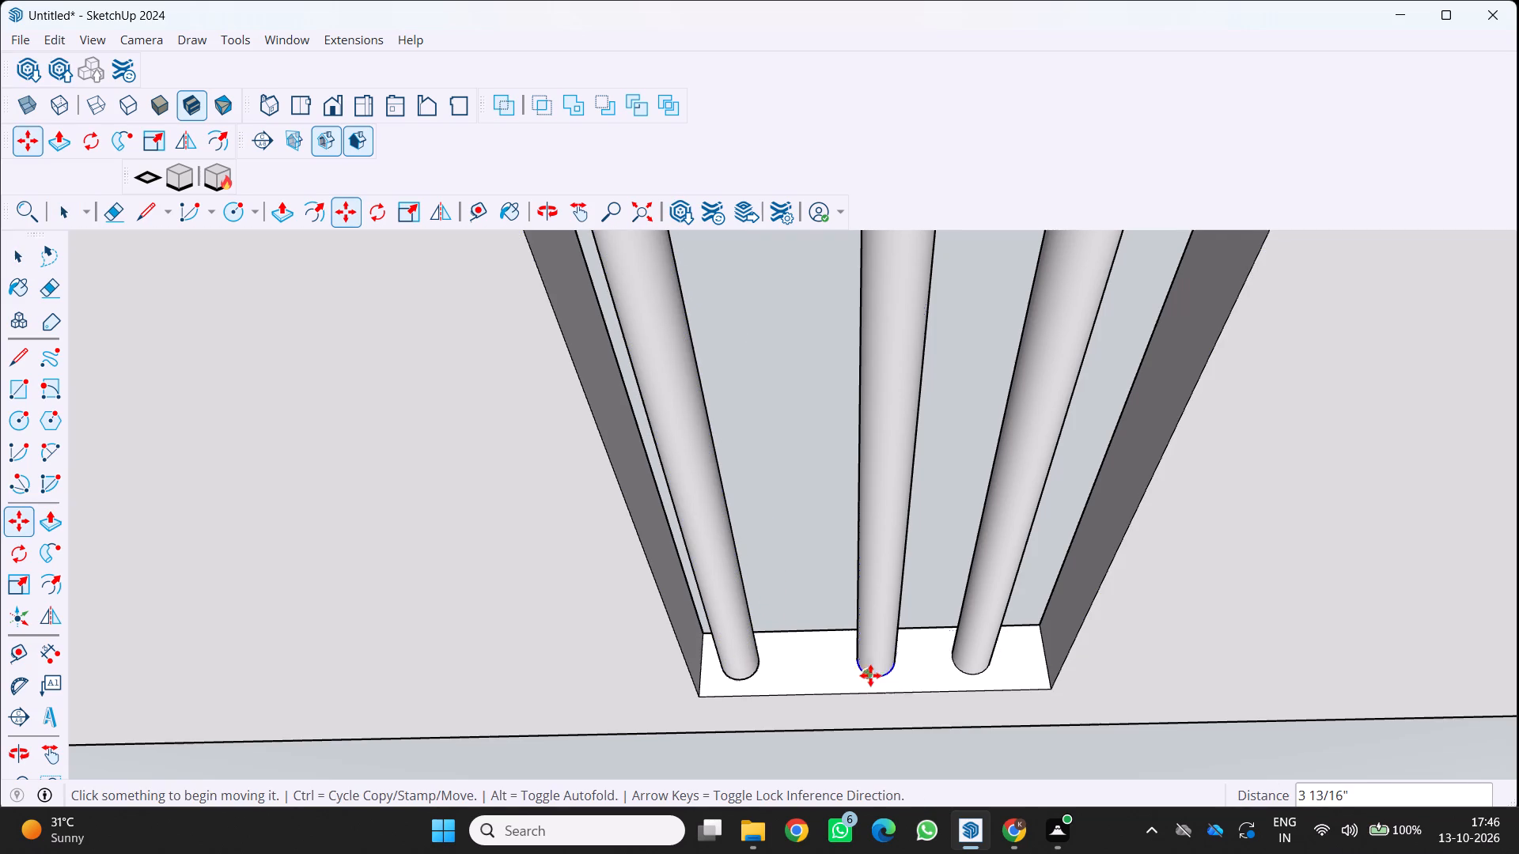
# Copy the leftmost round bar about 7 1/16" along the red axis into the gap before the middle bar.
pyautogui.click(760, 665)
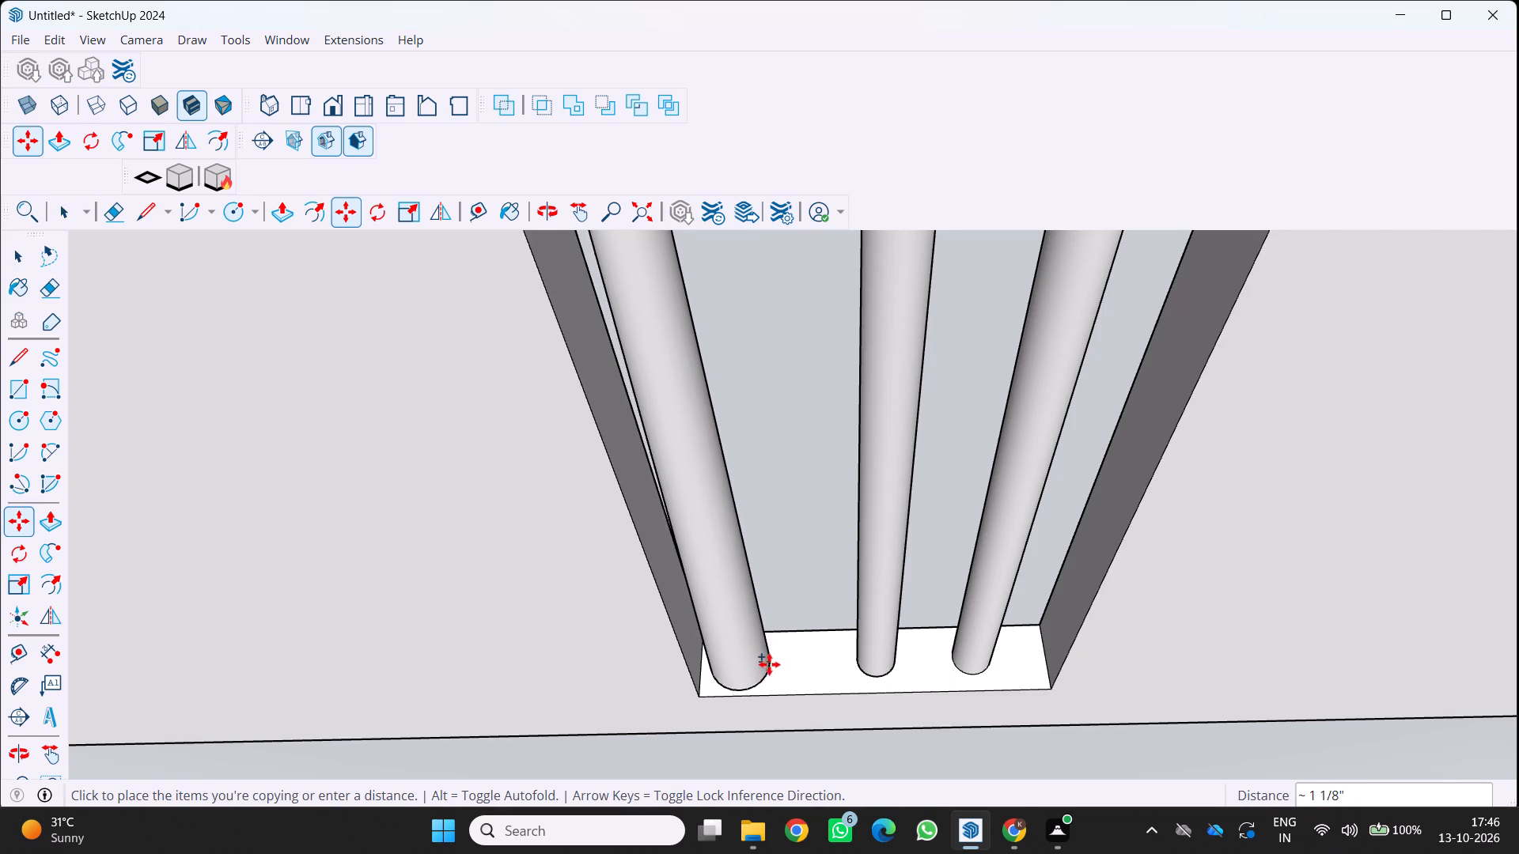
pyautogui.press('m')
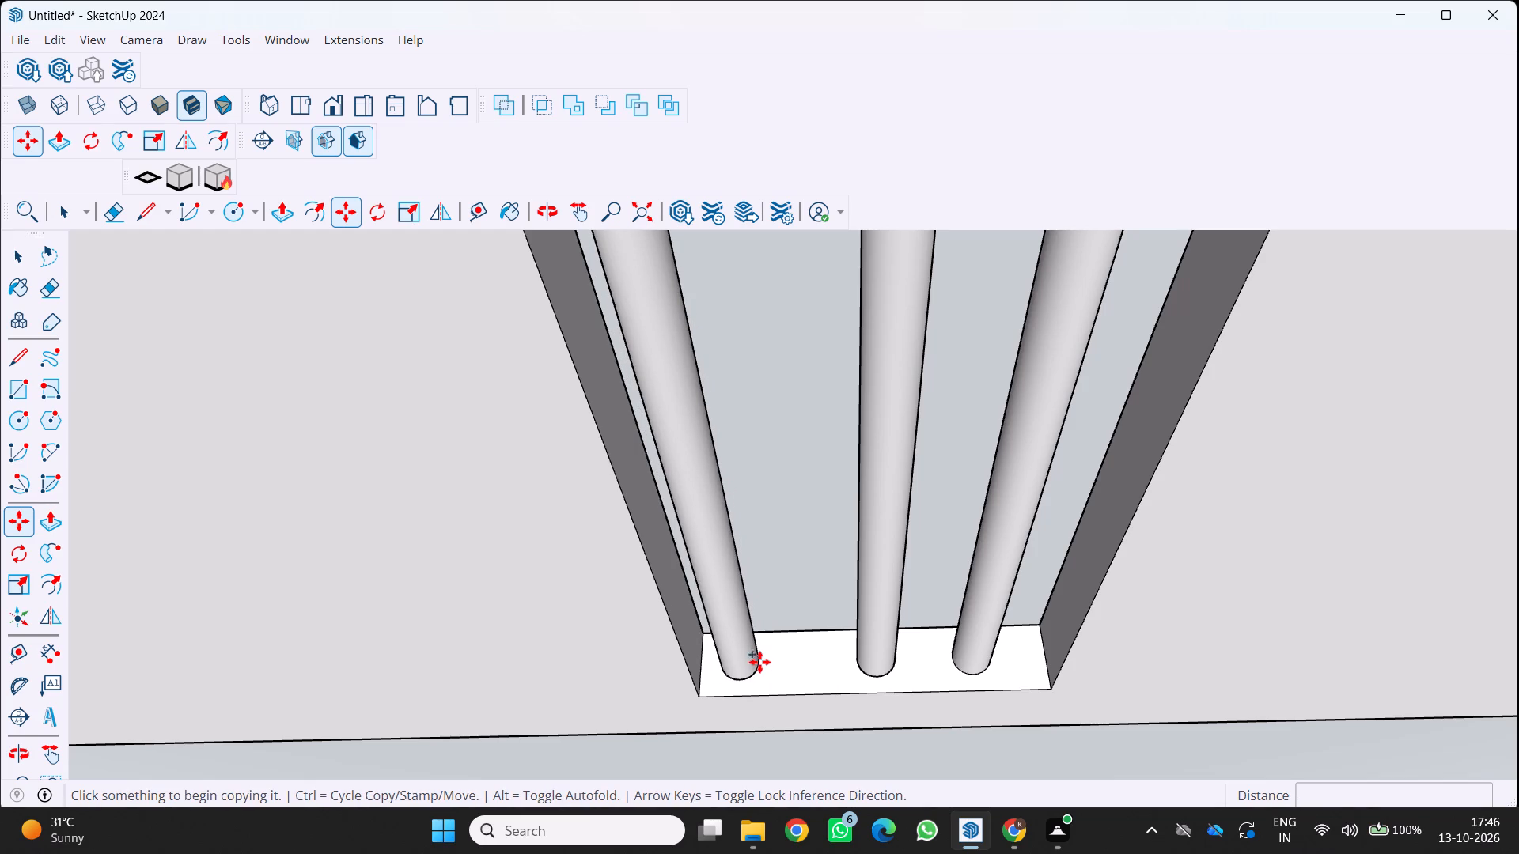
pyautogui.click(759, 654)
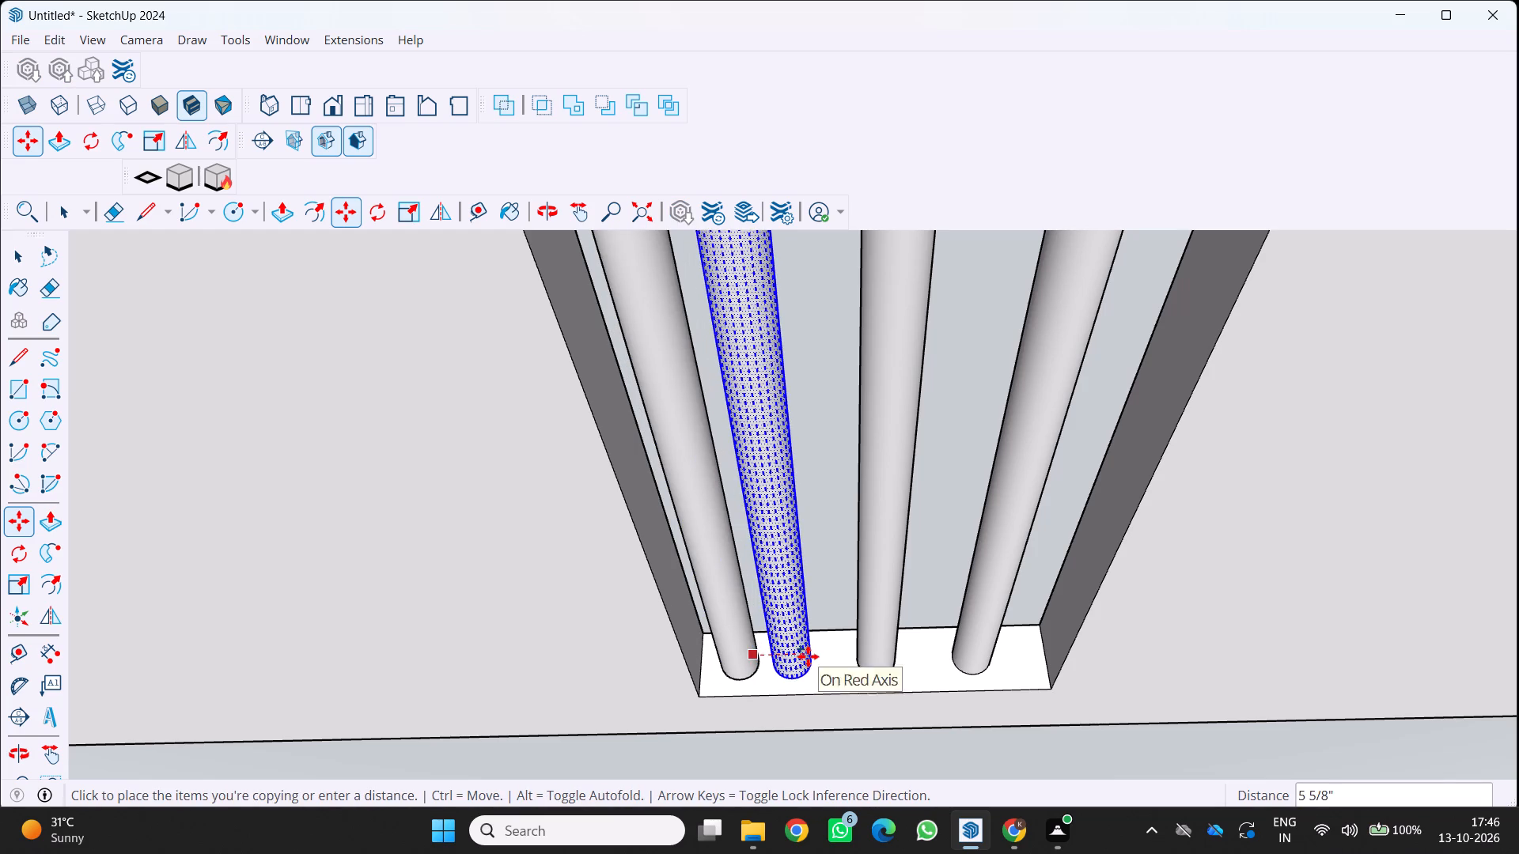
pyautogui.click(821, 660)
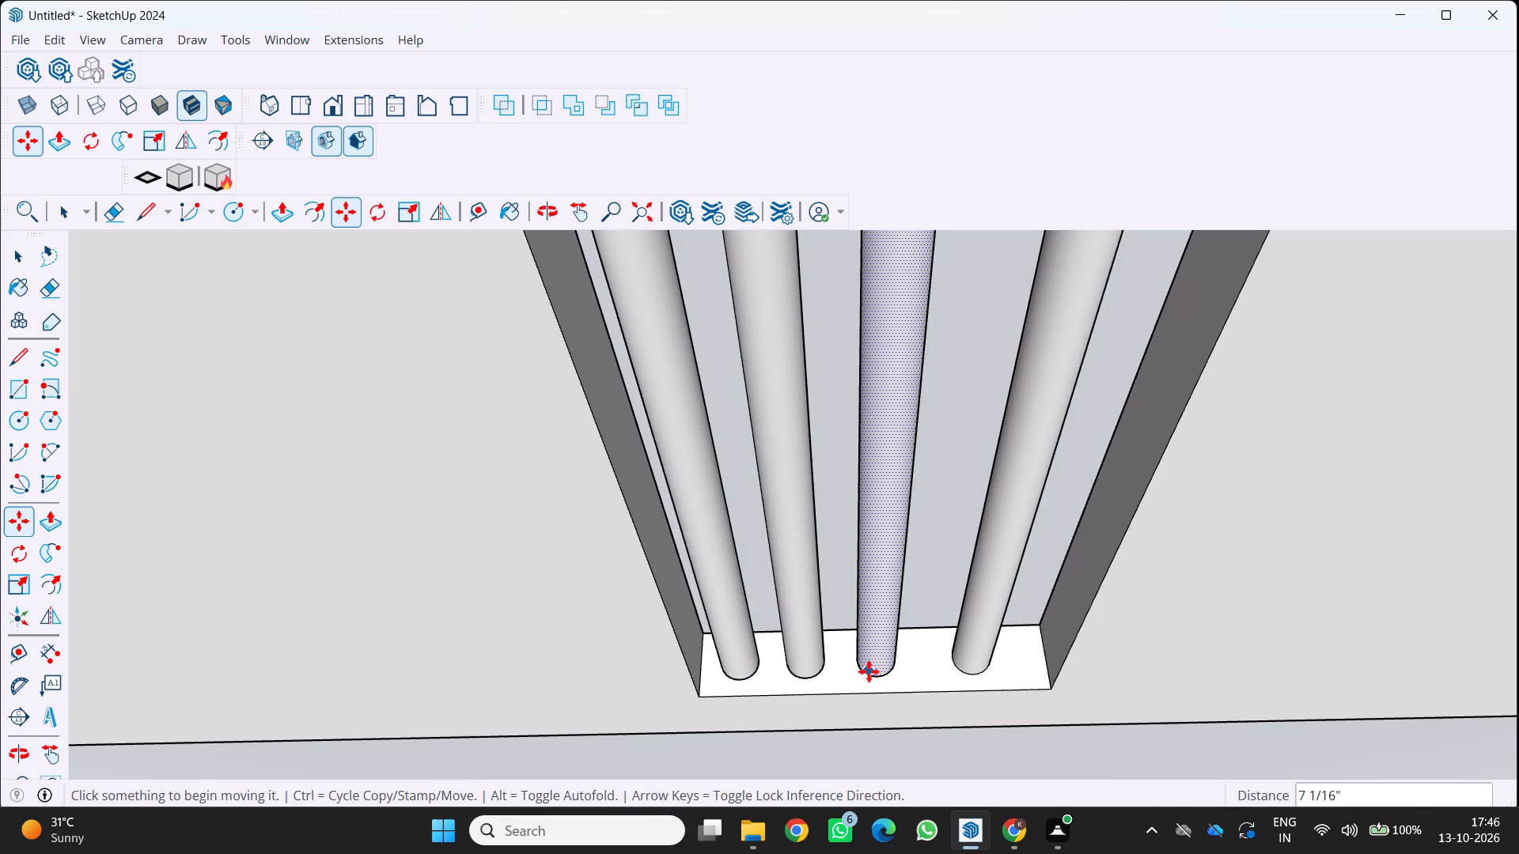
# Move the rightmost bar about 2" and the bar beside it about 3 11/16" toward the opening's right-hand end.
pyautogui.press('m')
pyautogui.click(983, 679)
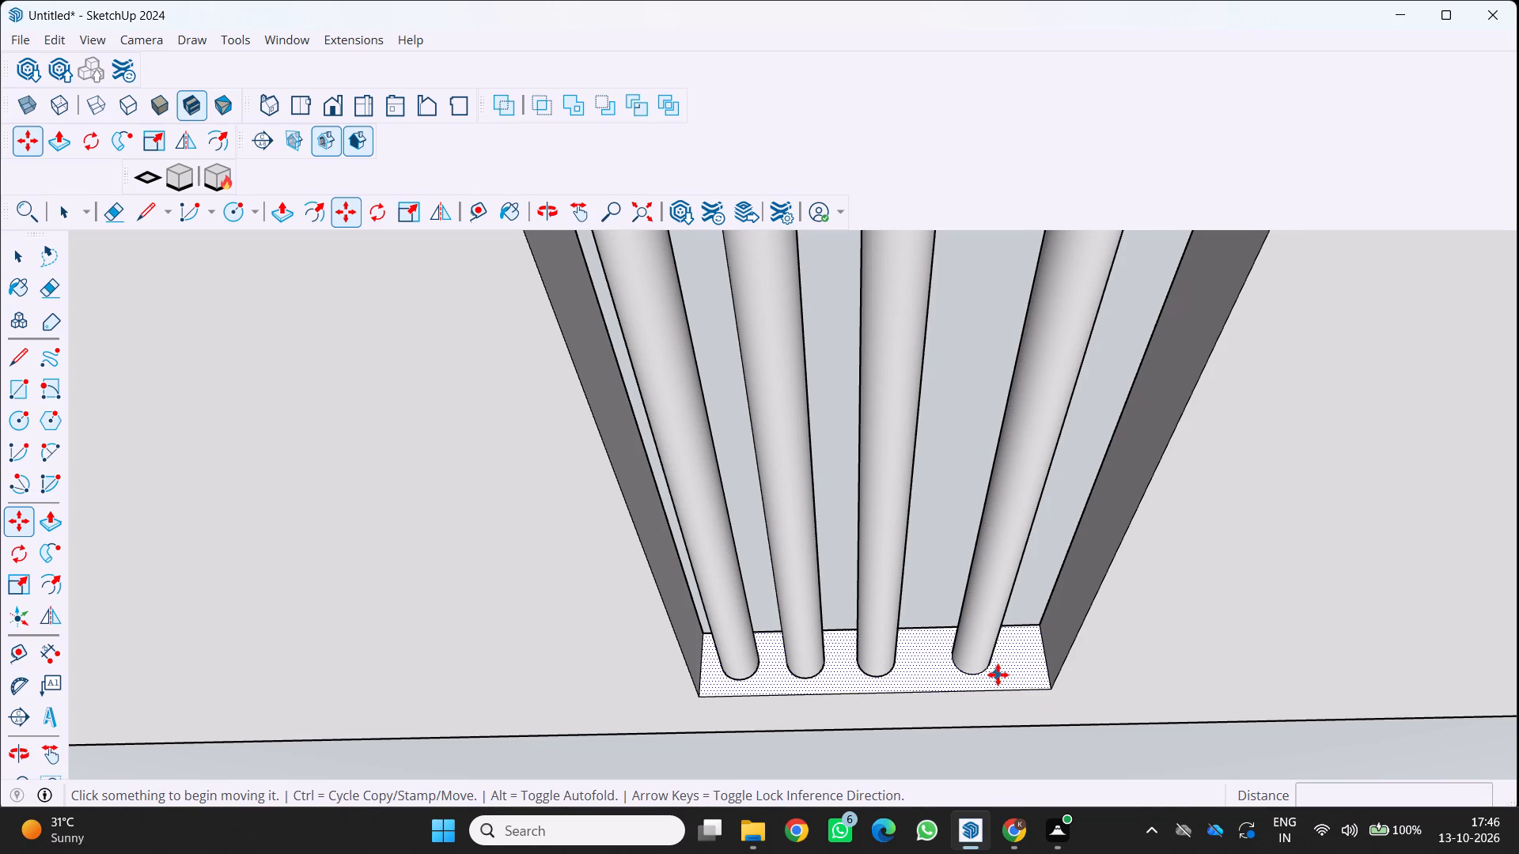
pyautogui.press('Escape')
pyautogui.click(972, 667)
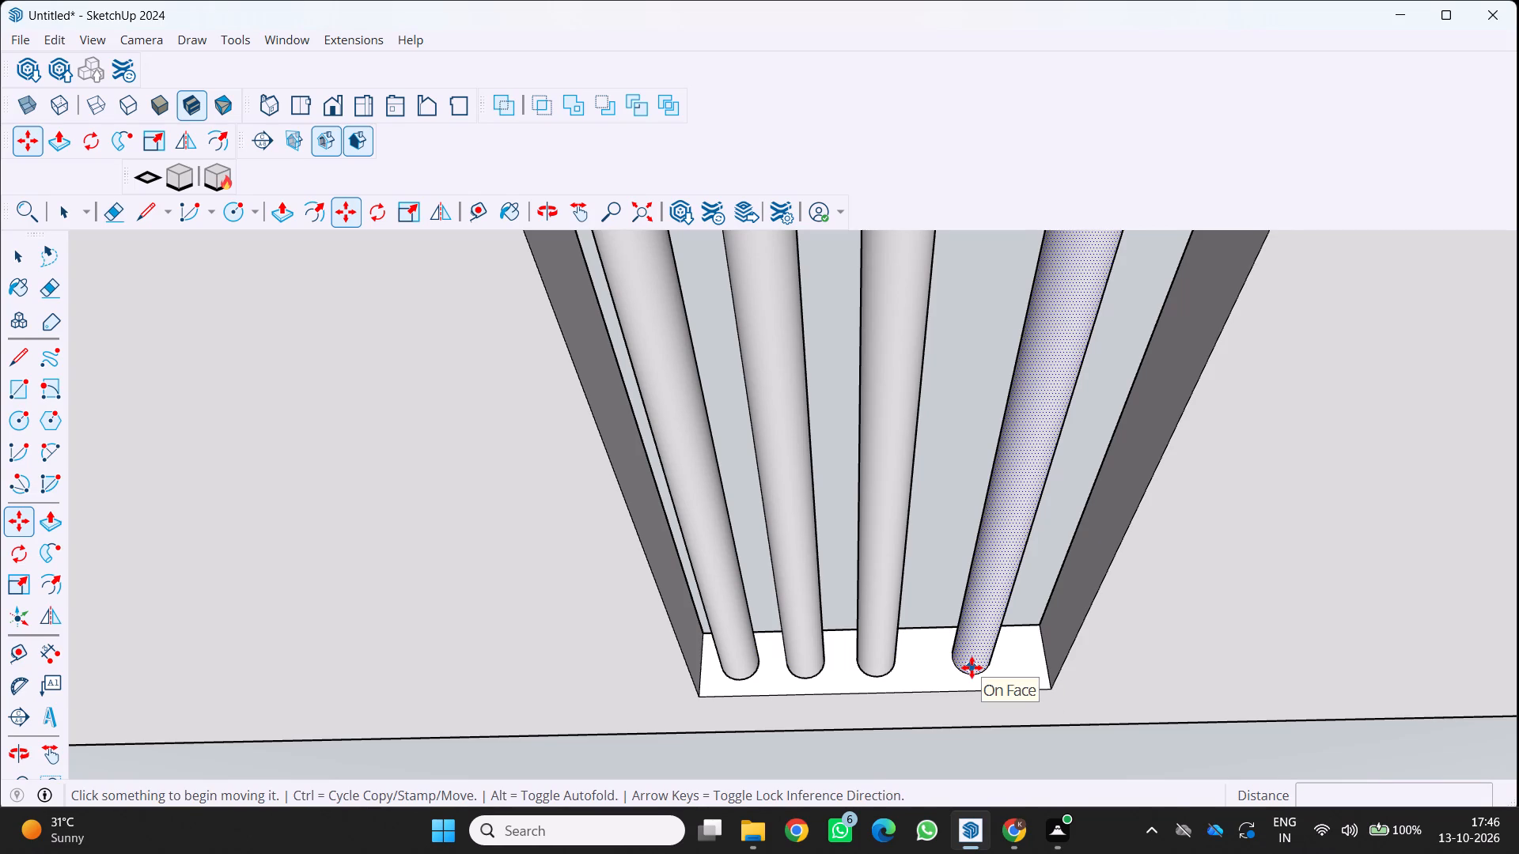
pyautogui.press('m')
pyautogui.click(972, 667)
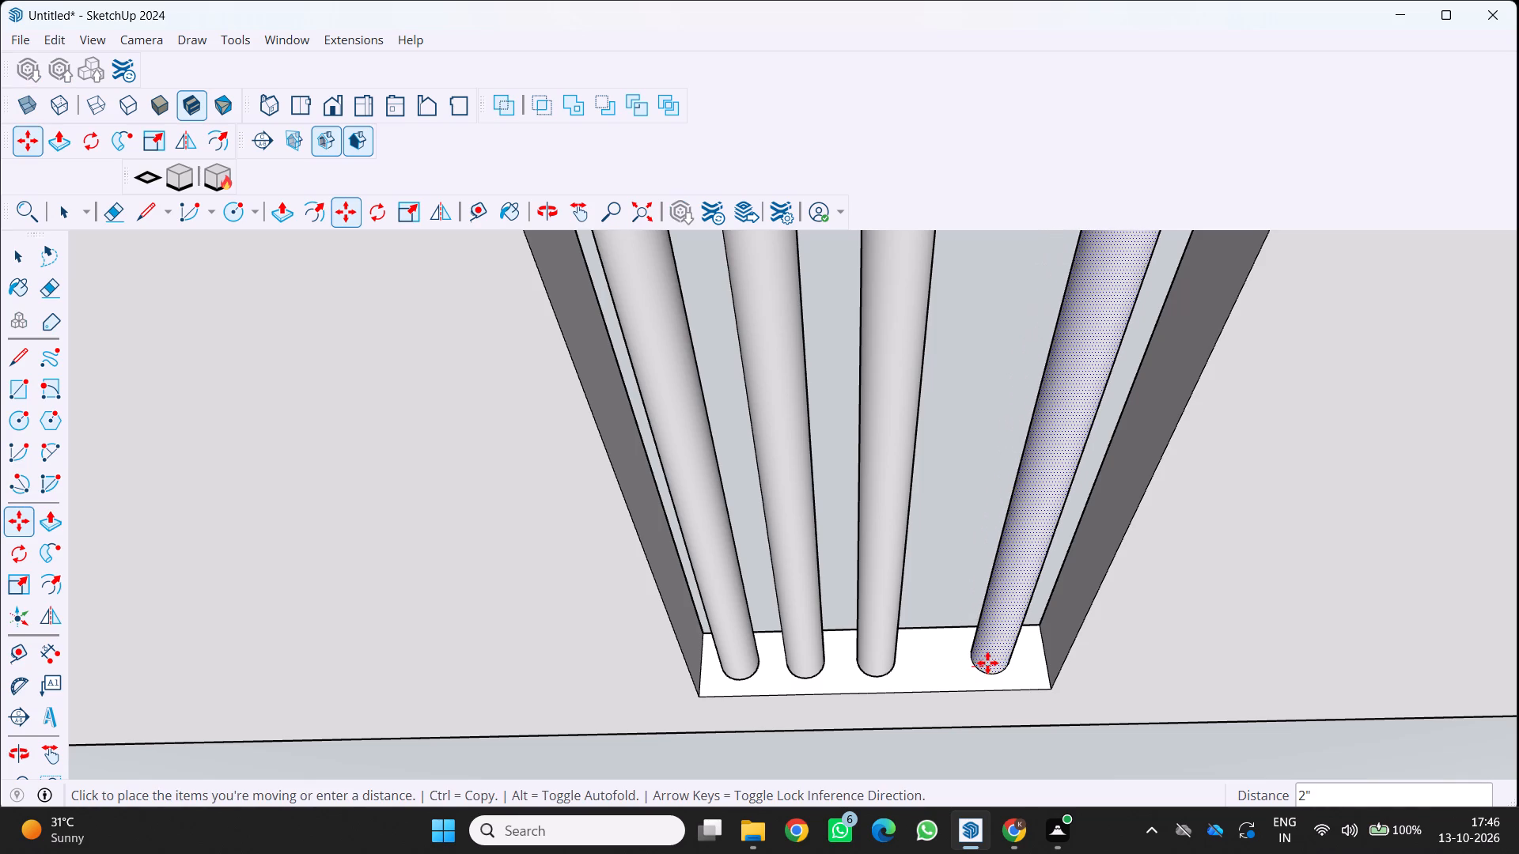
pyautogui.click(987, 663)
pyautogui.click(878, 672)
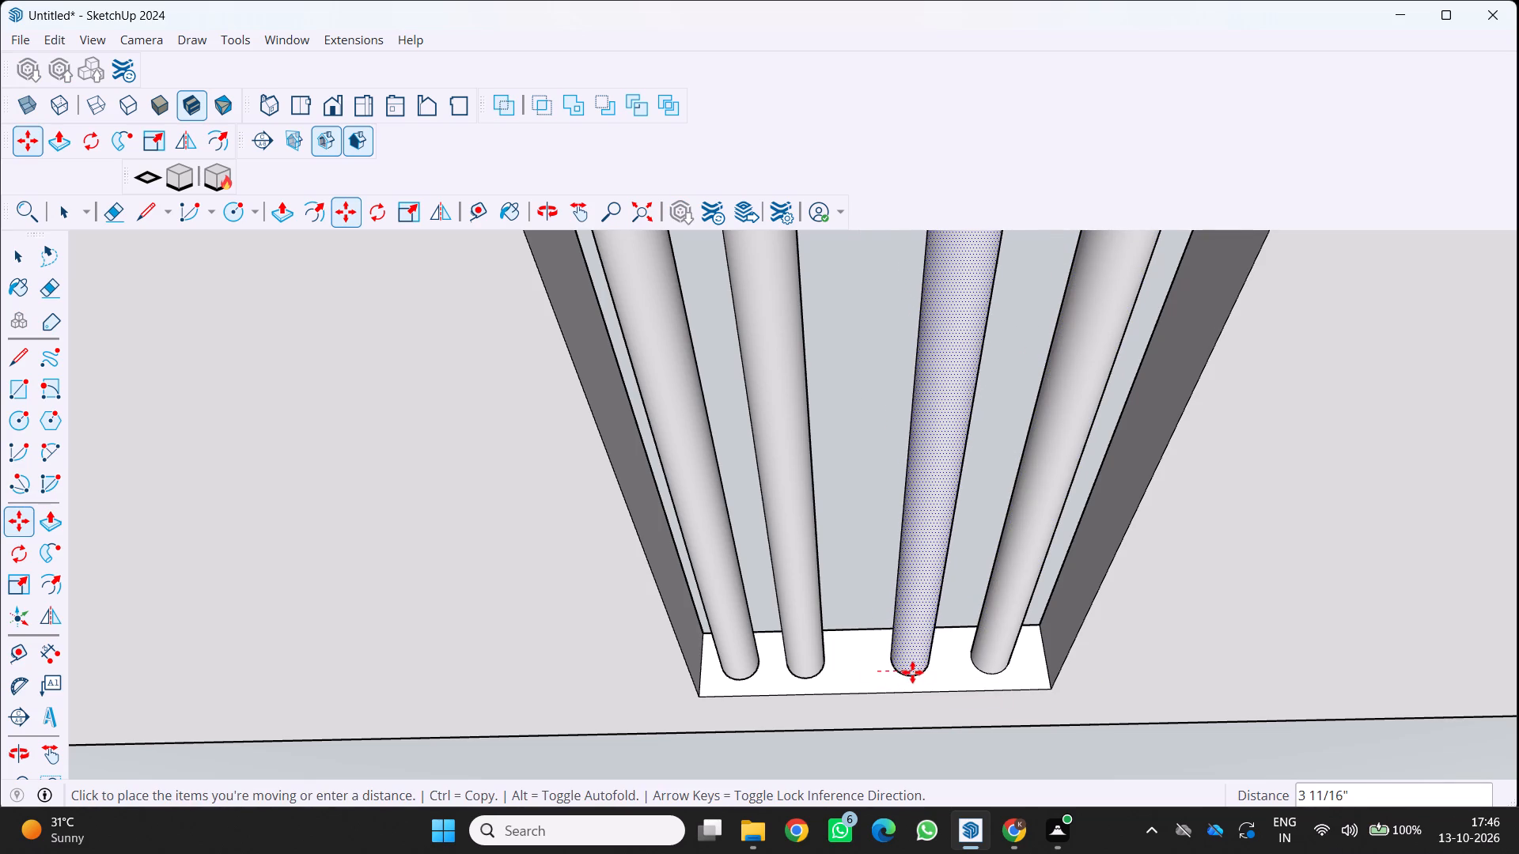
pyautogui.click(911, 673)
# Move the second round bar from the left slightly toward the opening's centre to even out the bar spacing.
pyautogui.click(813, 683)
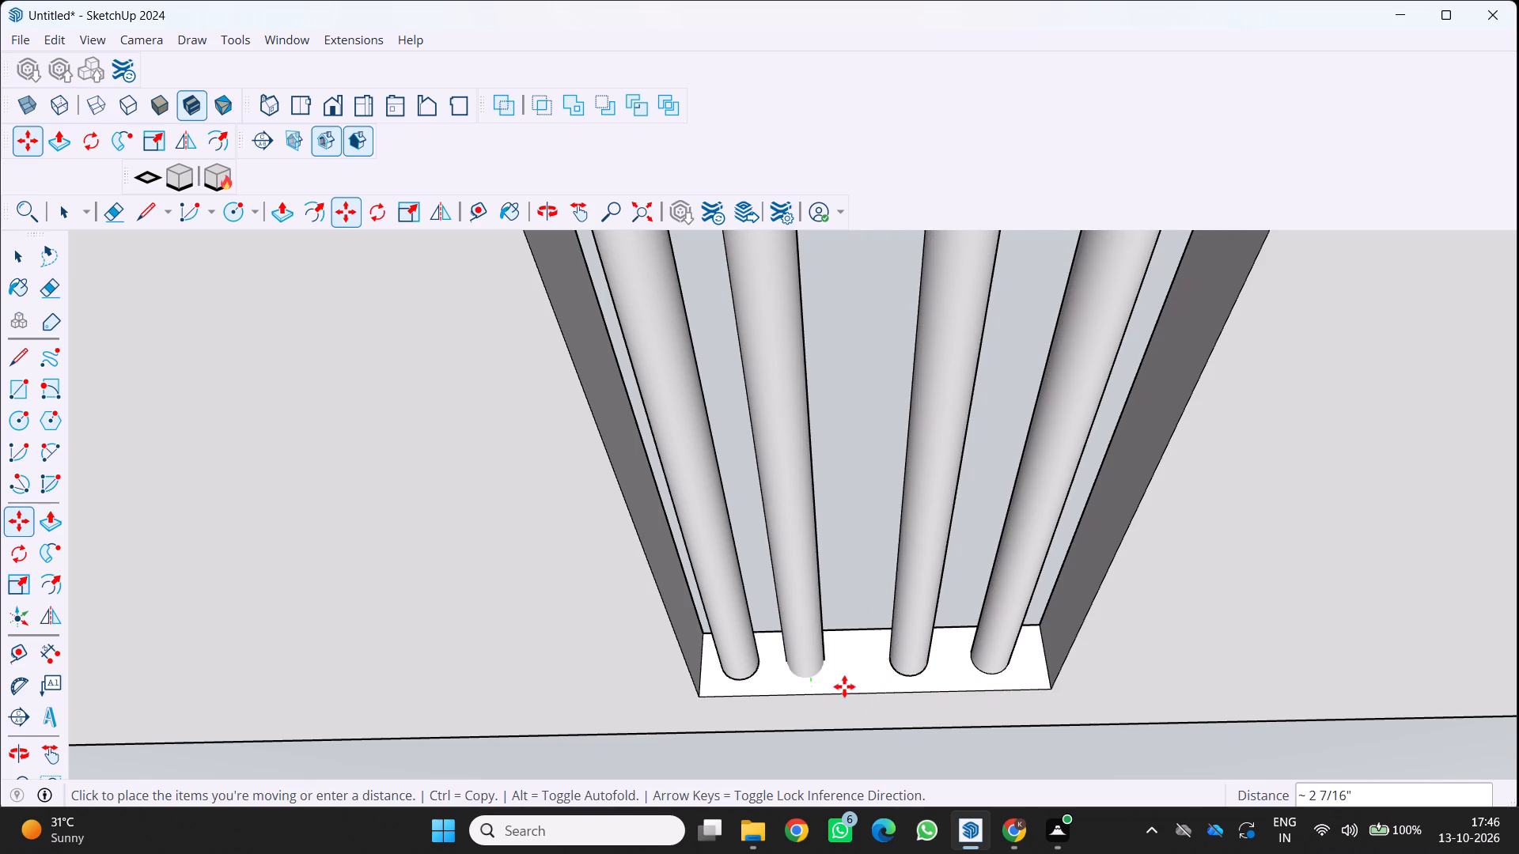
pyautogui.press('m')
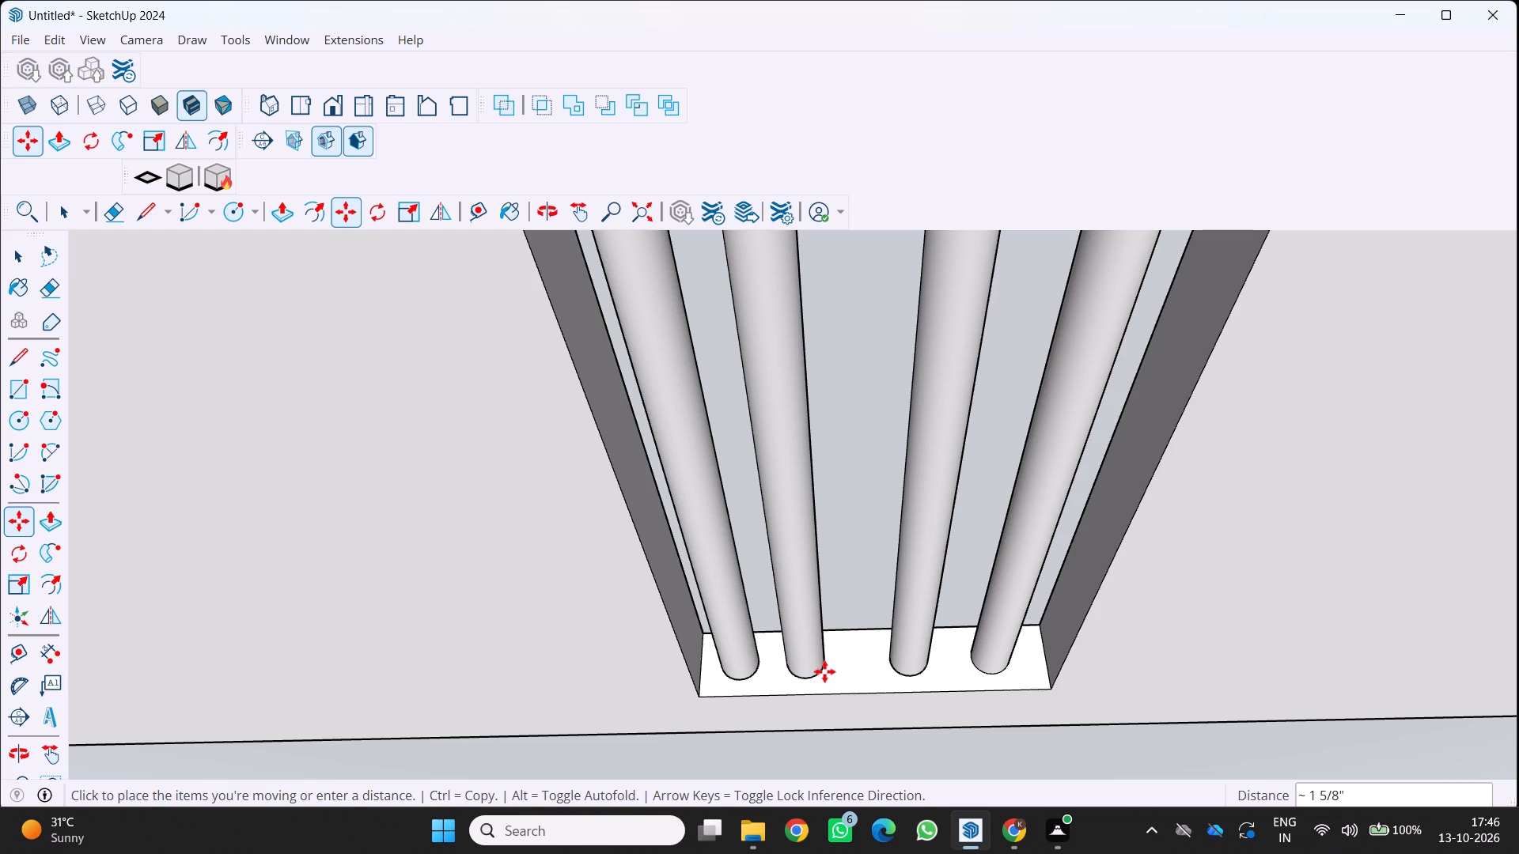
pyautogui.click(824, 671)
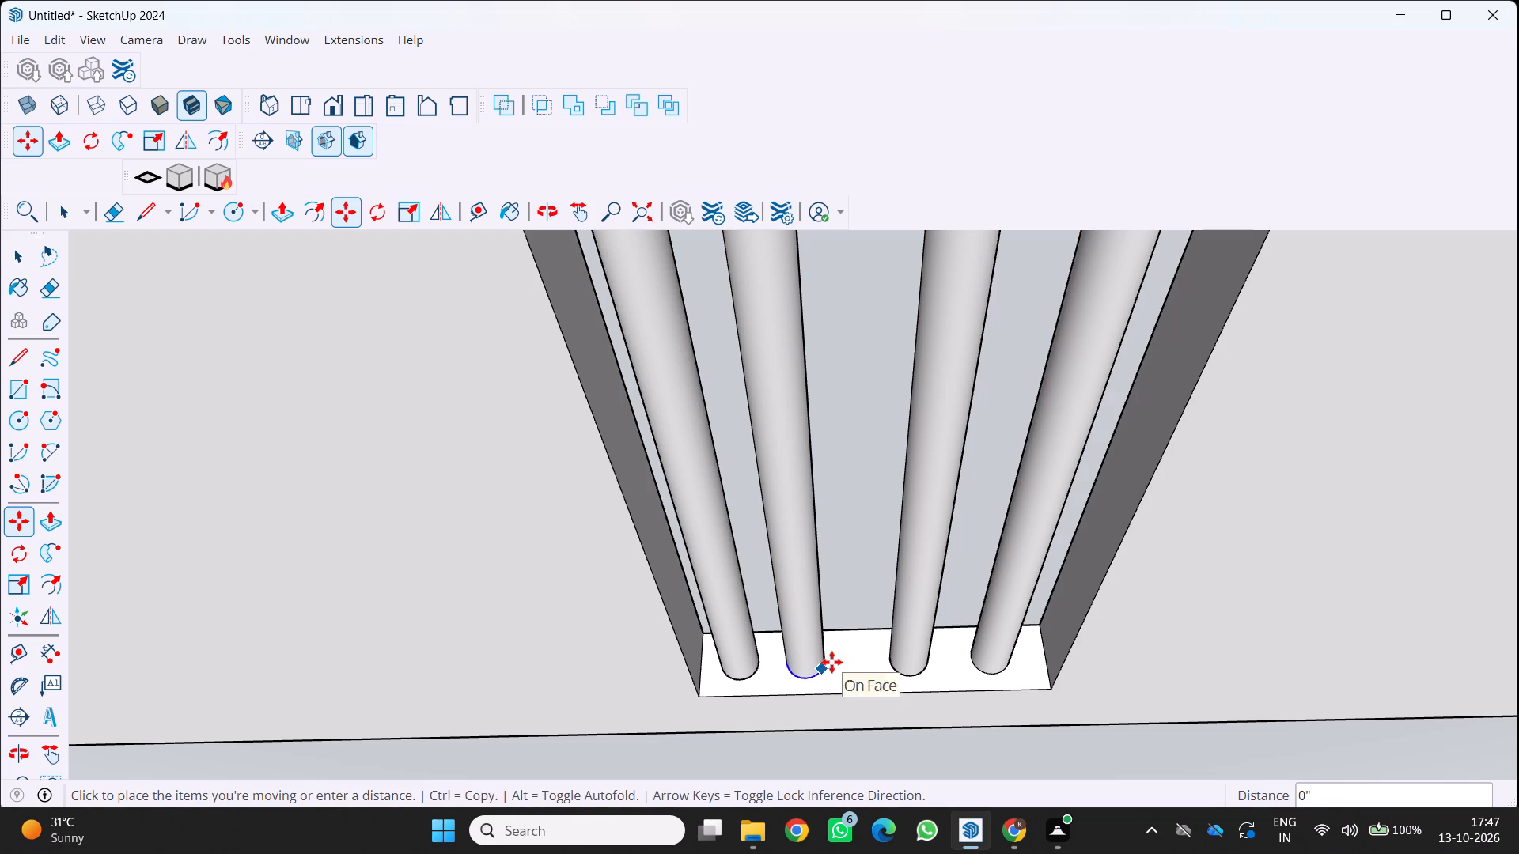
pyautogui.press('space')
pyautogui.click(804, 643)
pyautogui.press('m')
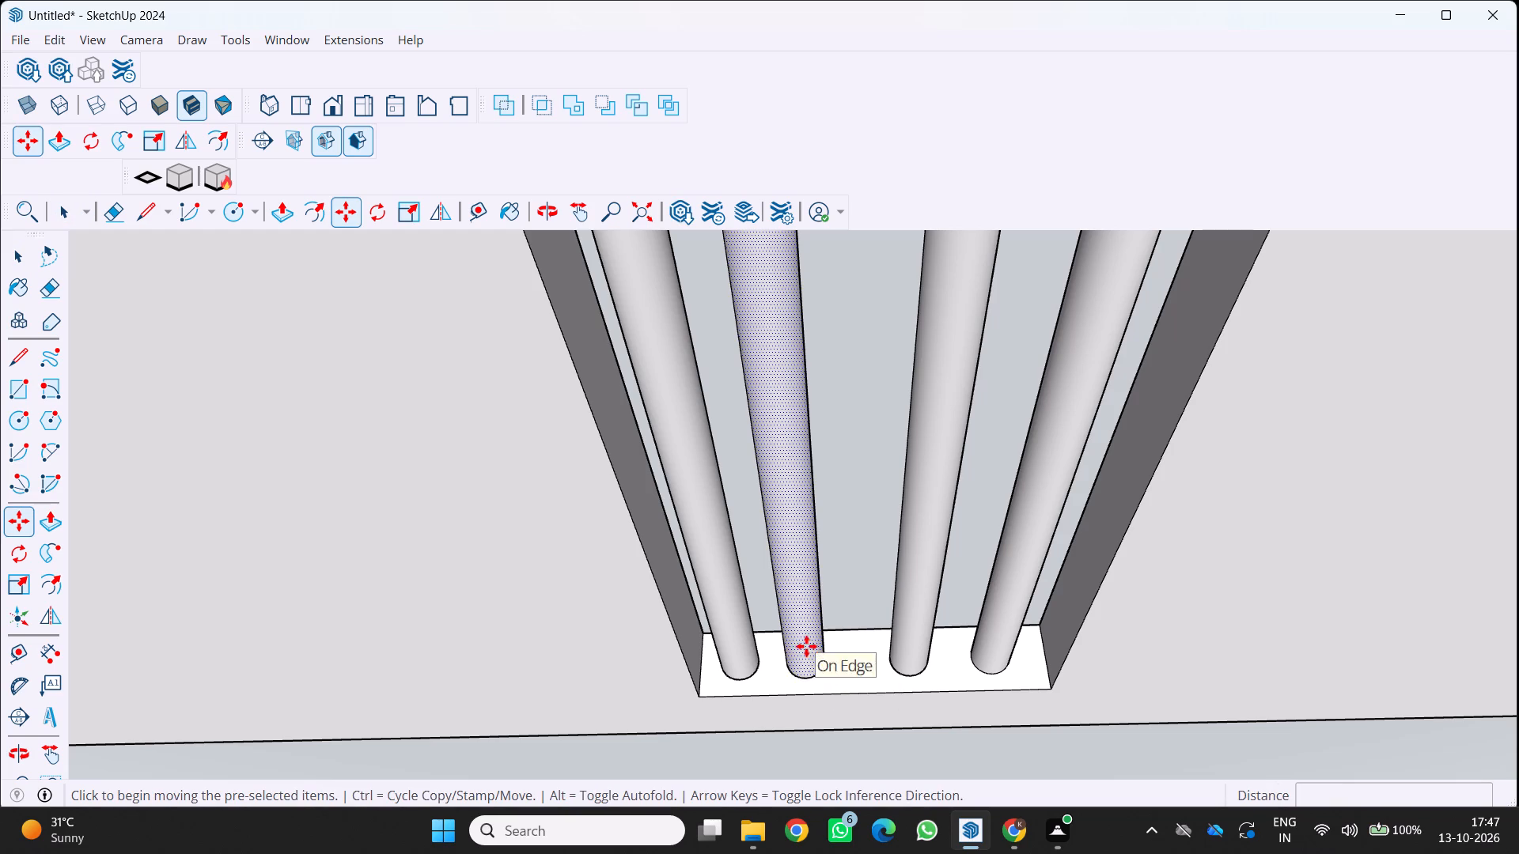
pyautogui.click(813, 669)
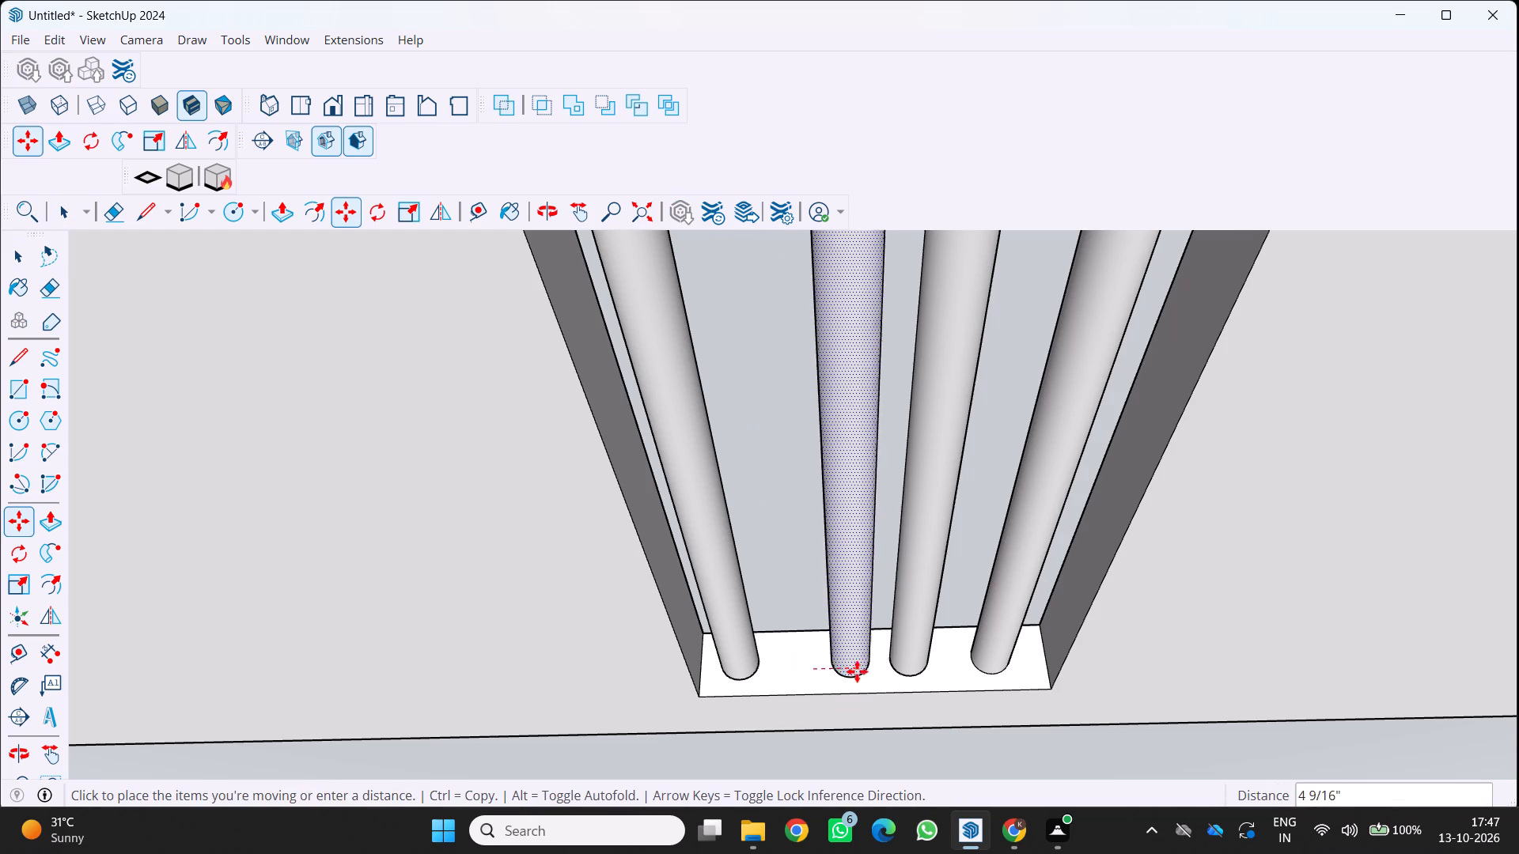
pyautogui.click(841, 670)
pyautogui.scroll(-9, 738, 653)
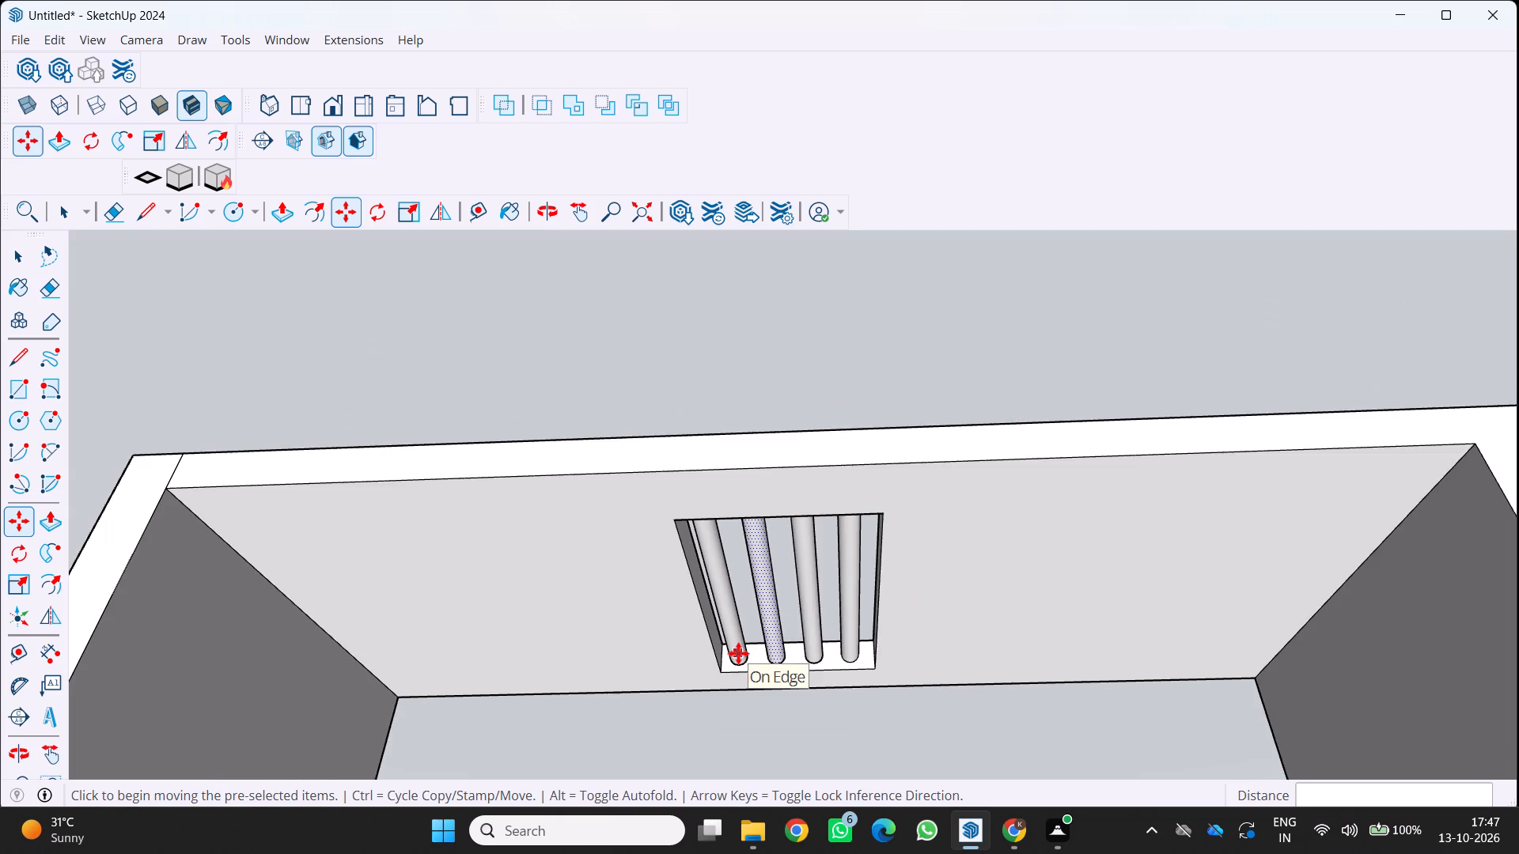
# Examine the spacing of the four round bars in the slab opening from below.
pyautogui.scroll(-1, 738, 653)
pyautogui.moveTo(738, 653); pyautogui.dragTo(714, 721, button='middle')
pyautogui.press('space')
pyautogui.press('space')
pyautogui.scroll(-5, 682, 687)
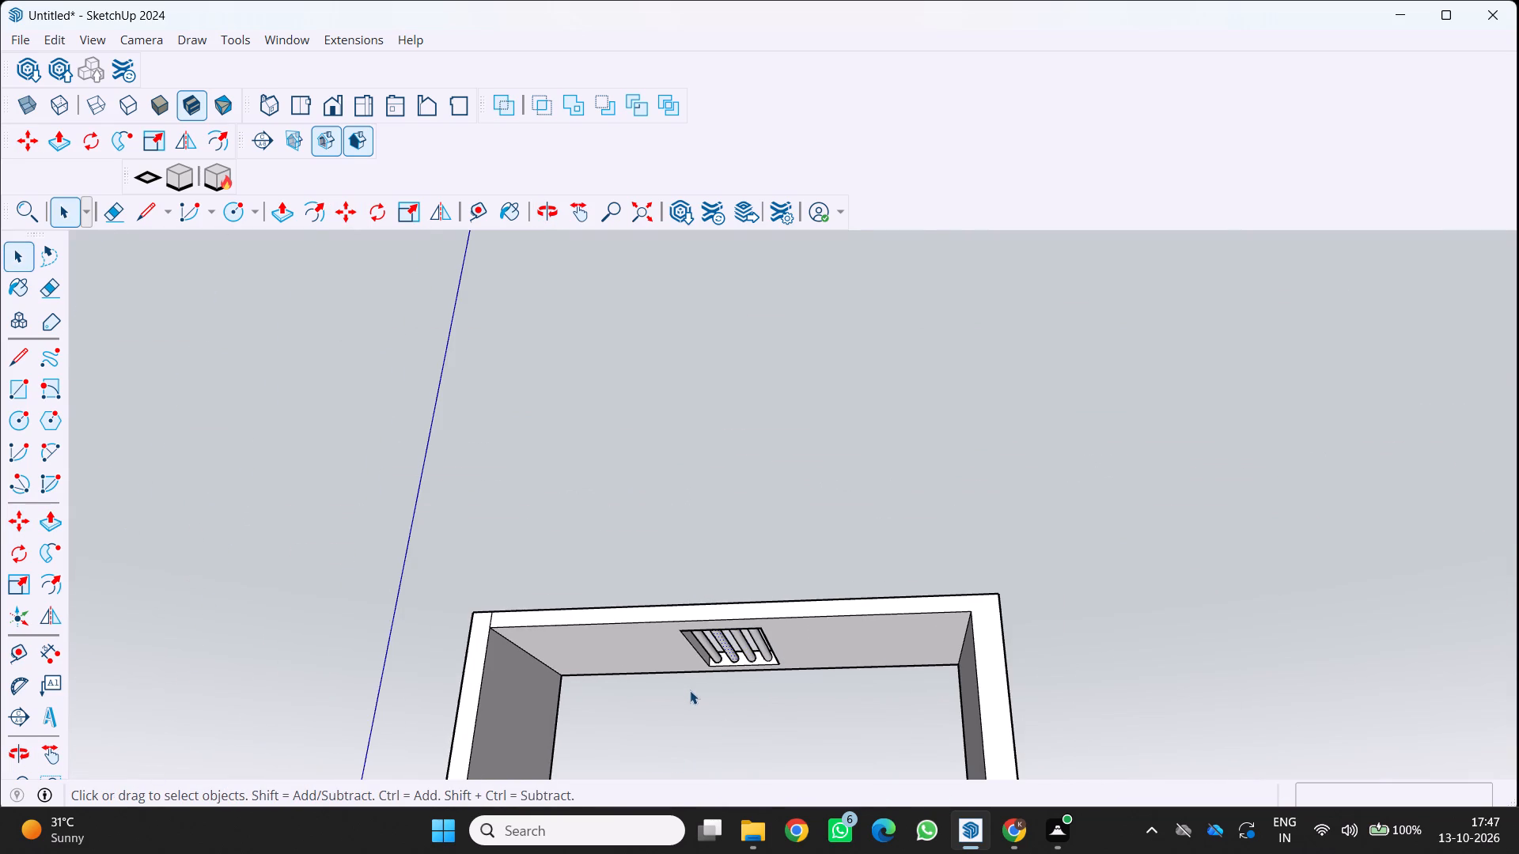
pyautogui.press('space')
pyautogui.scroll(1, 877, 603)
pyautogui.scroll(3, 764, 653)
pyautogui.moveTo(799, 676); pyautogui.dragTo(803, 677, button='middle')
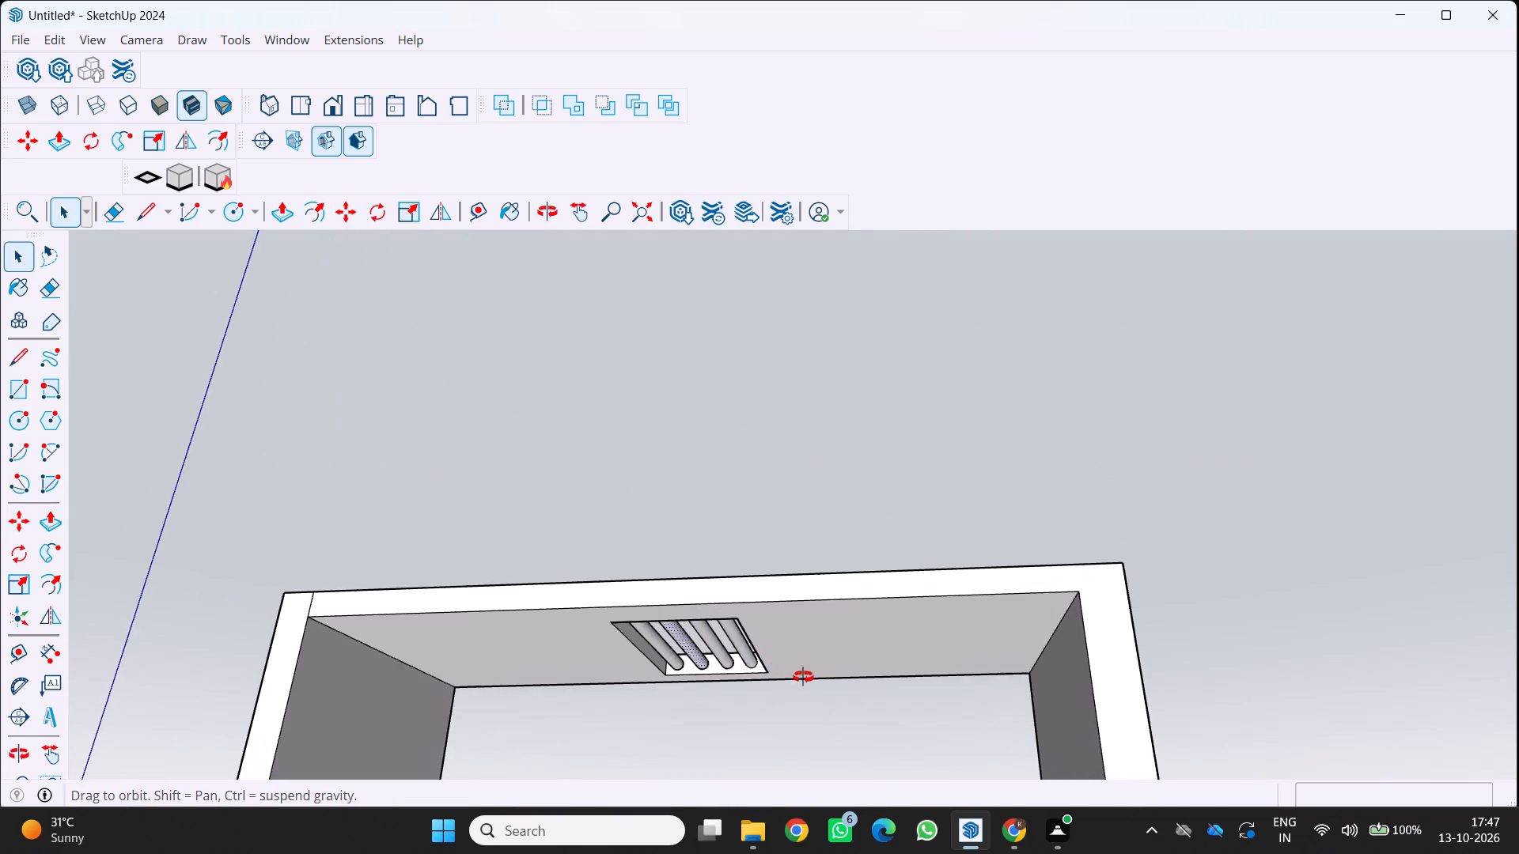
pyautogui.moveTo(803, 677); pyautogui.dragTo(906, 515, button='middle')
pyautogui.scroll(1, 756, 560)
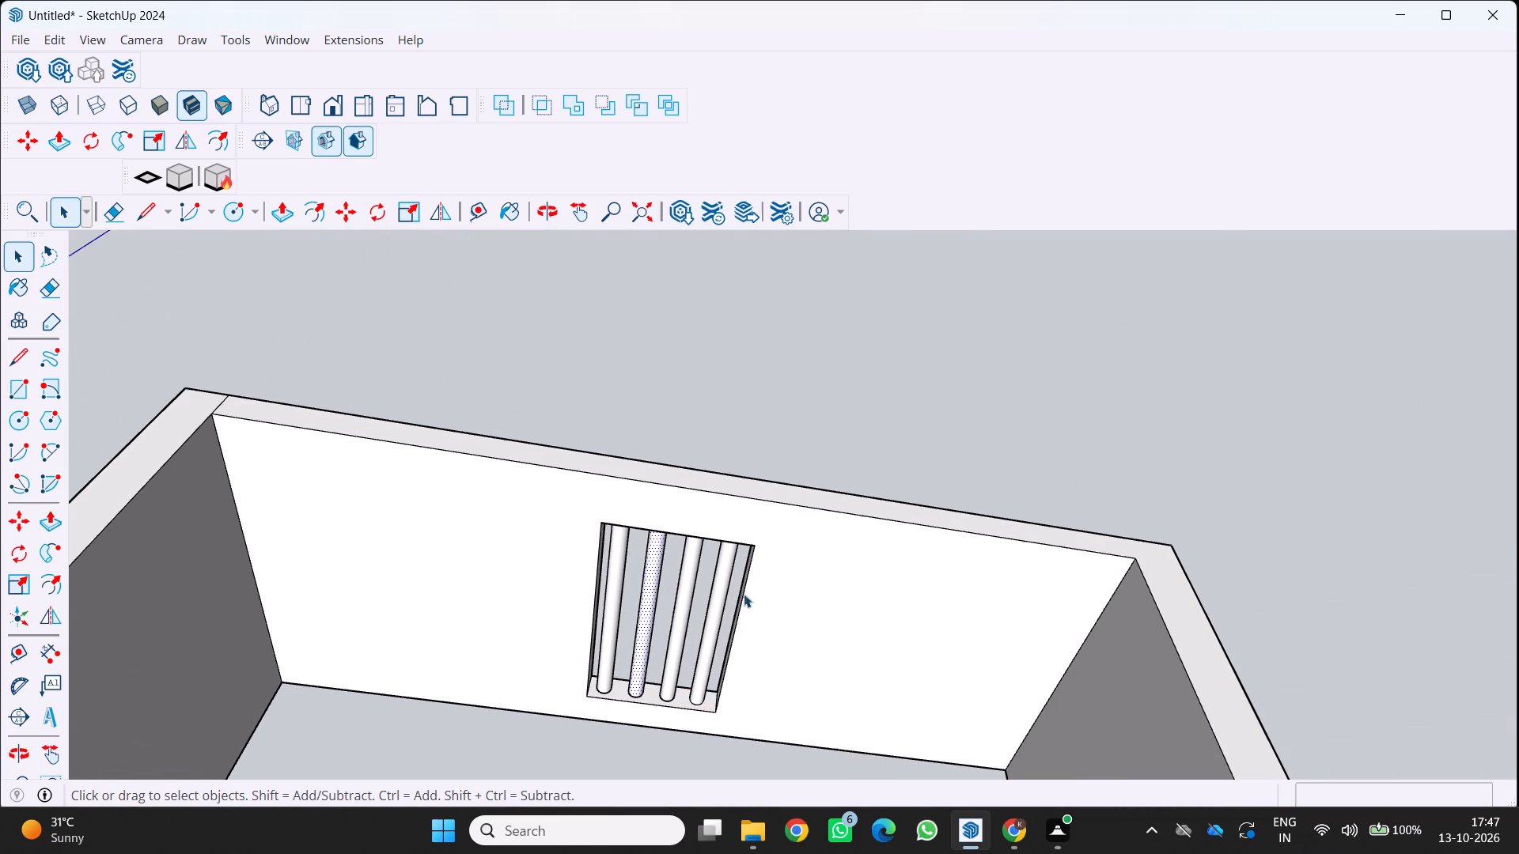
pyautogui.scroll(-1, 750, 579)
pyautogui.moveTo(770, 613); pyautogui.dragTo(698, 615, button='middle')
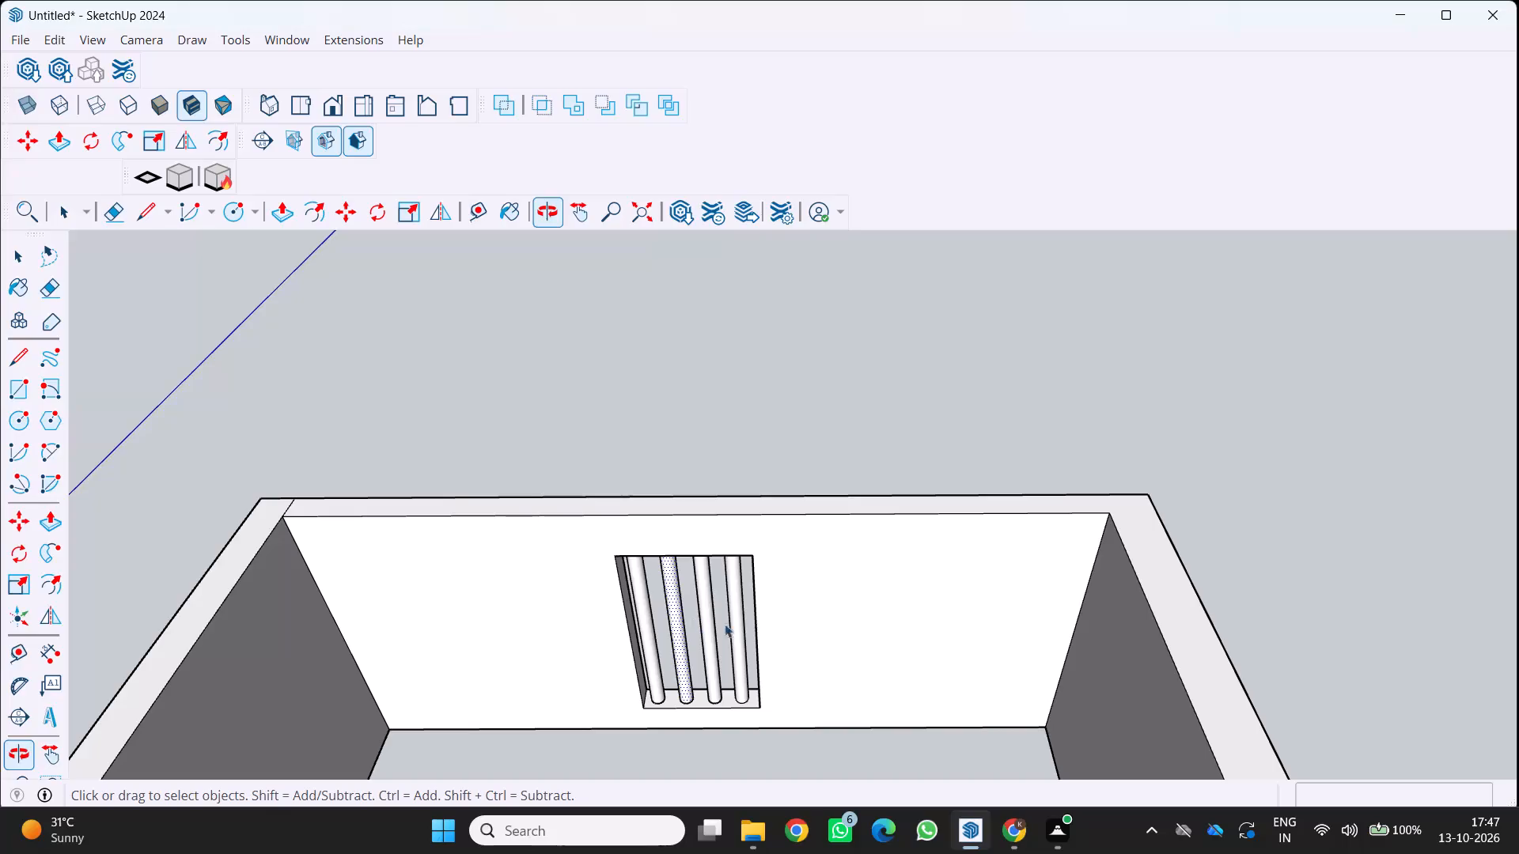
# Draw a circle with a 2" radius on the top slab's underside, beside the barred opening.
pyautogui.press('c')
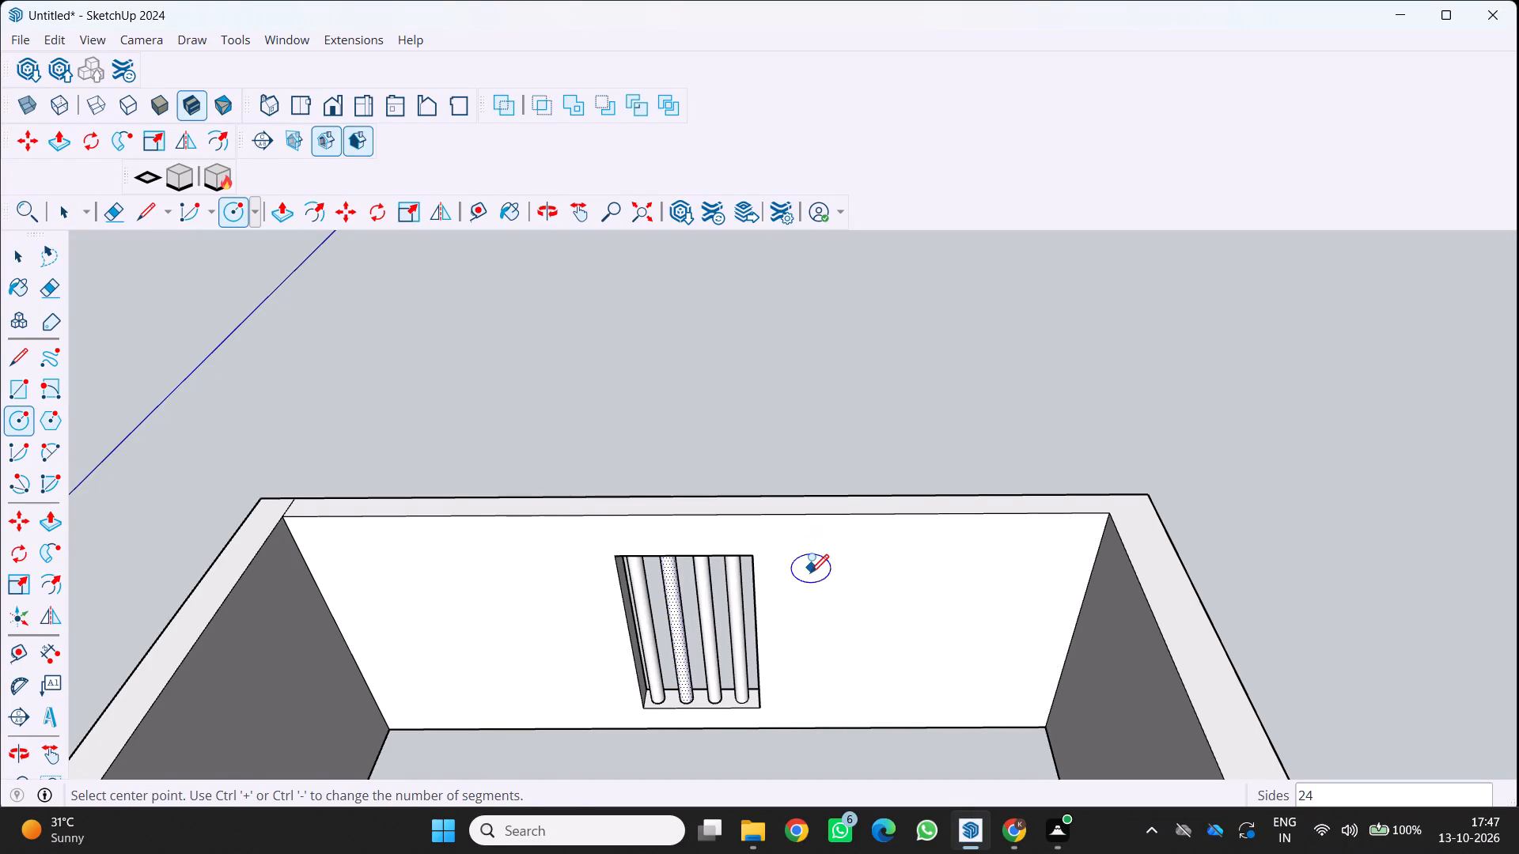
pyautogui.click(810, 572)
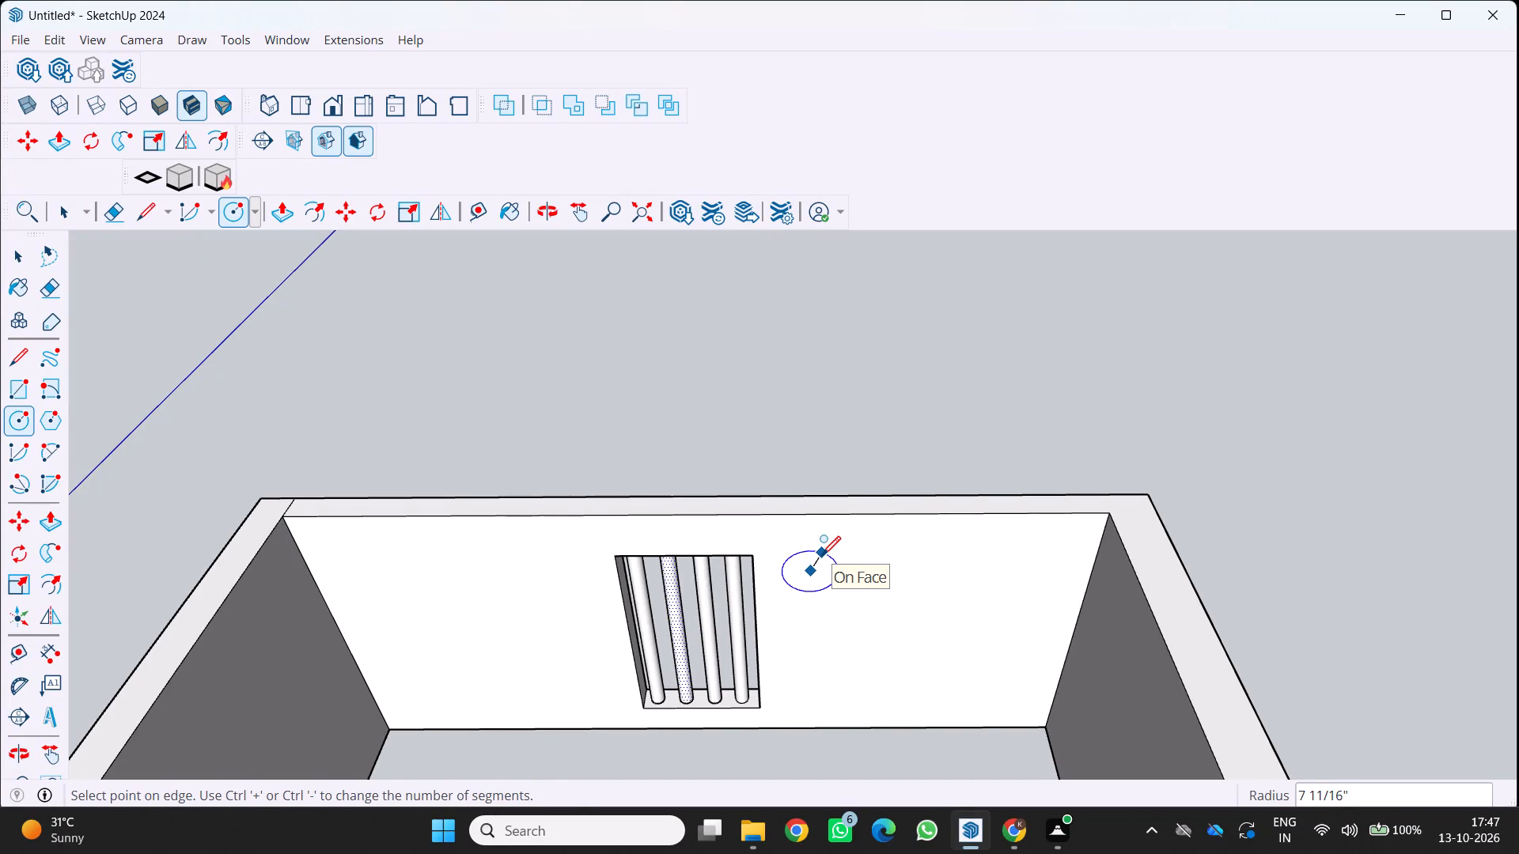
pyautogui.press('2')
pyautogui.press('Return')
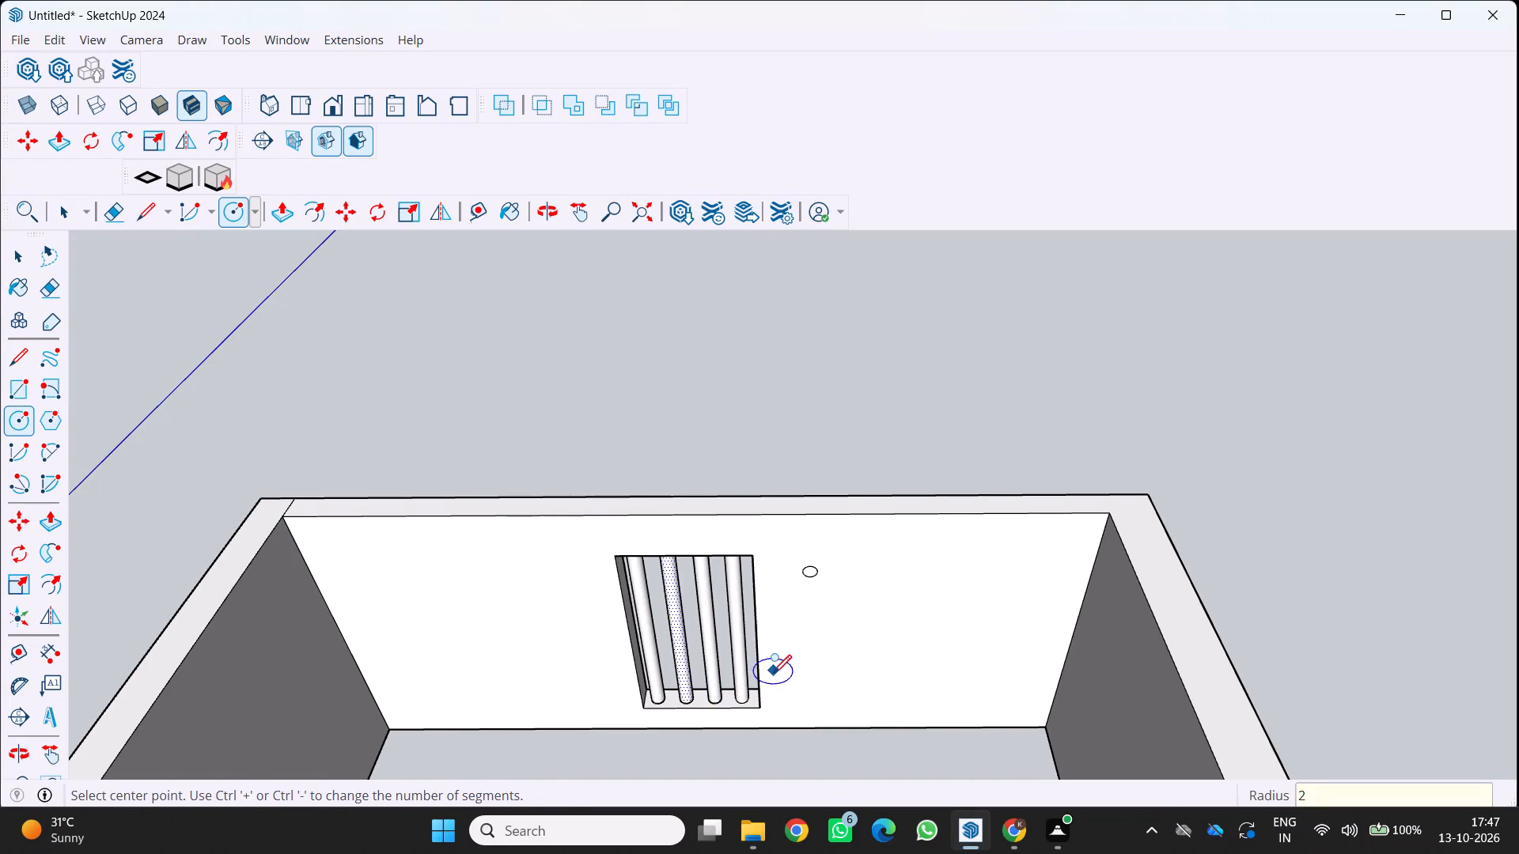
pyautogui.press('space')
# Copy the circle successively along the green axis about 1' 6 7/16", 1' 9 5/16" and 11" to form a row of four.
pyautogui.scroll(6, 823, 567)
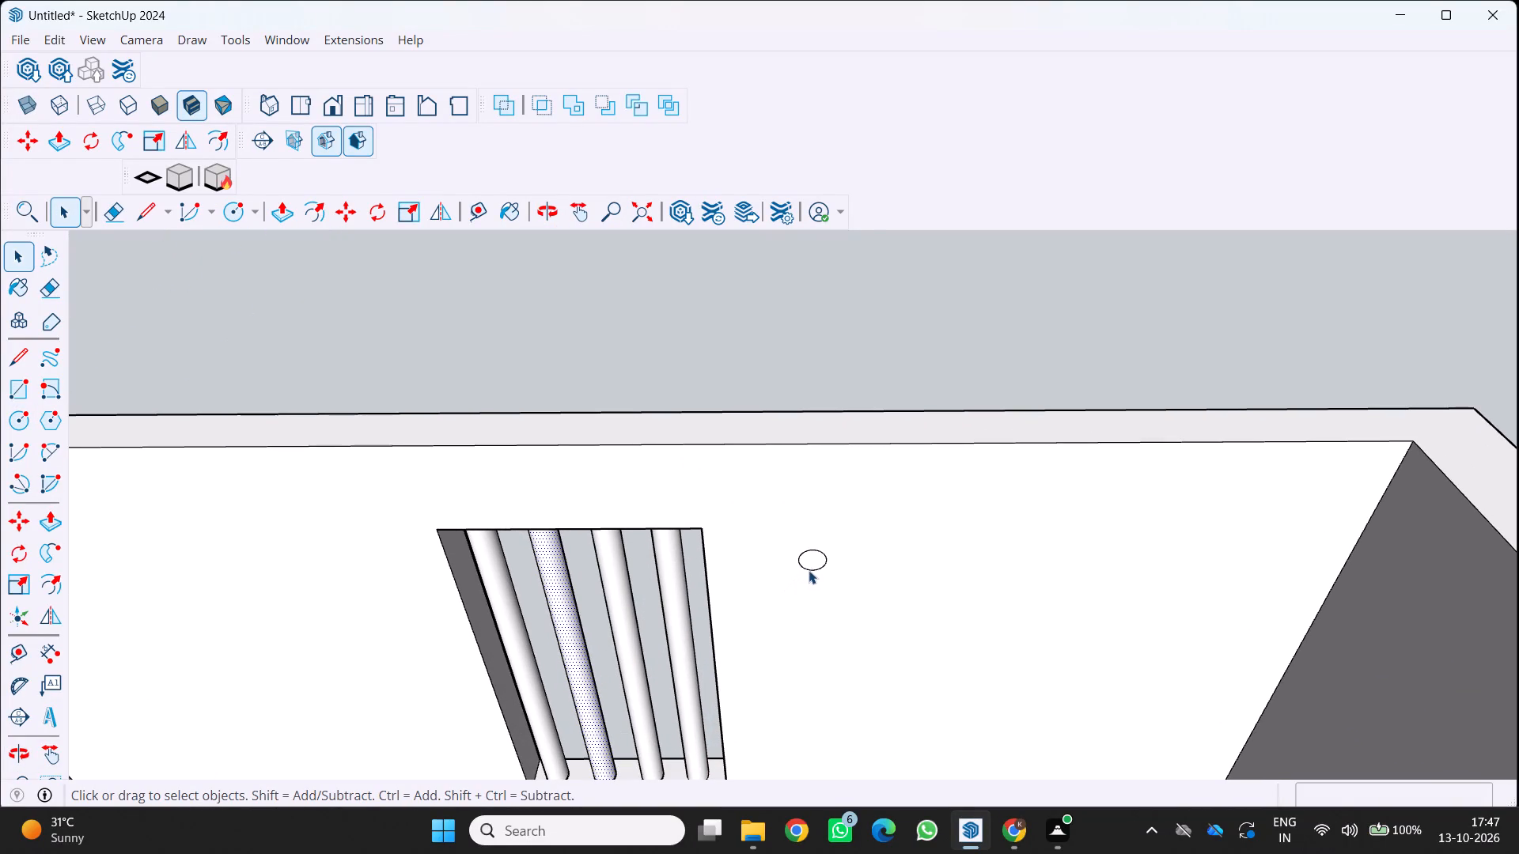
pyautogui.click(811, 568)
pyautogui.press('m')
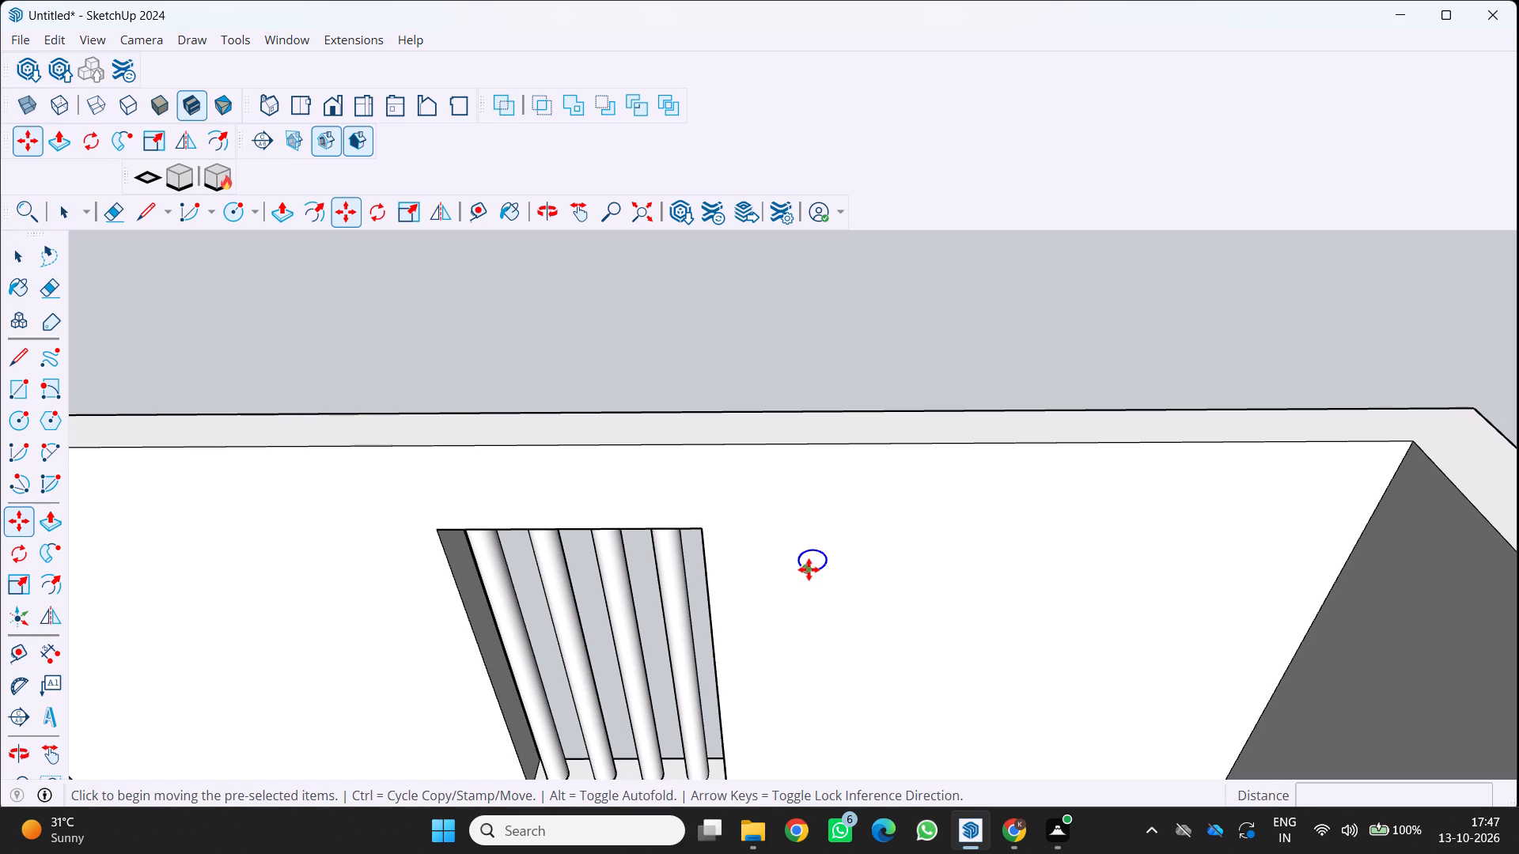
pyautogui.click(809, 569)
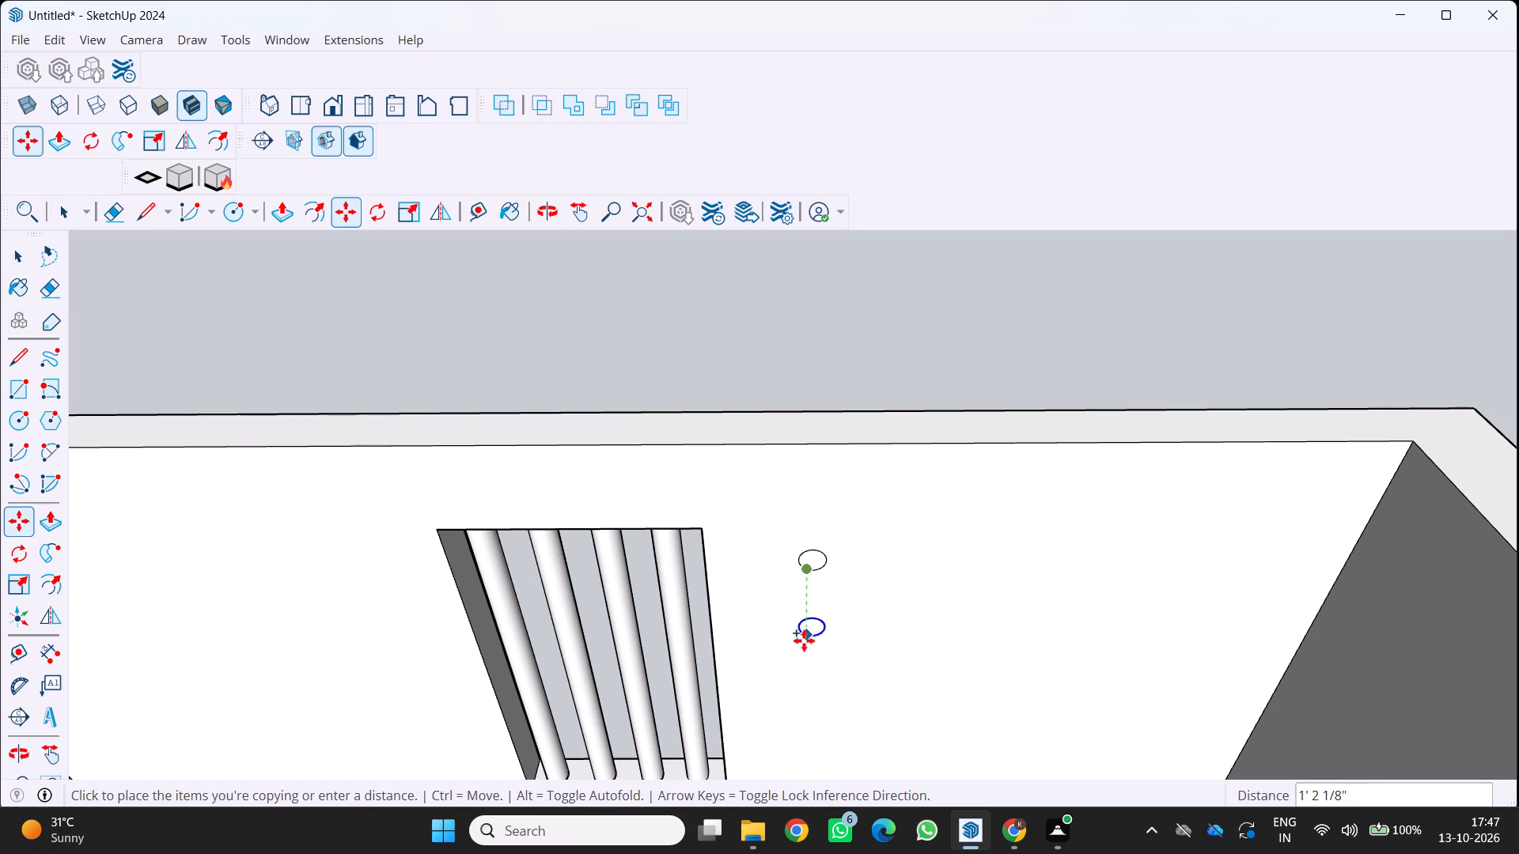
pyautogui.click(803, 653)
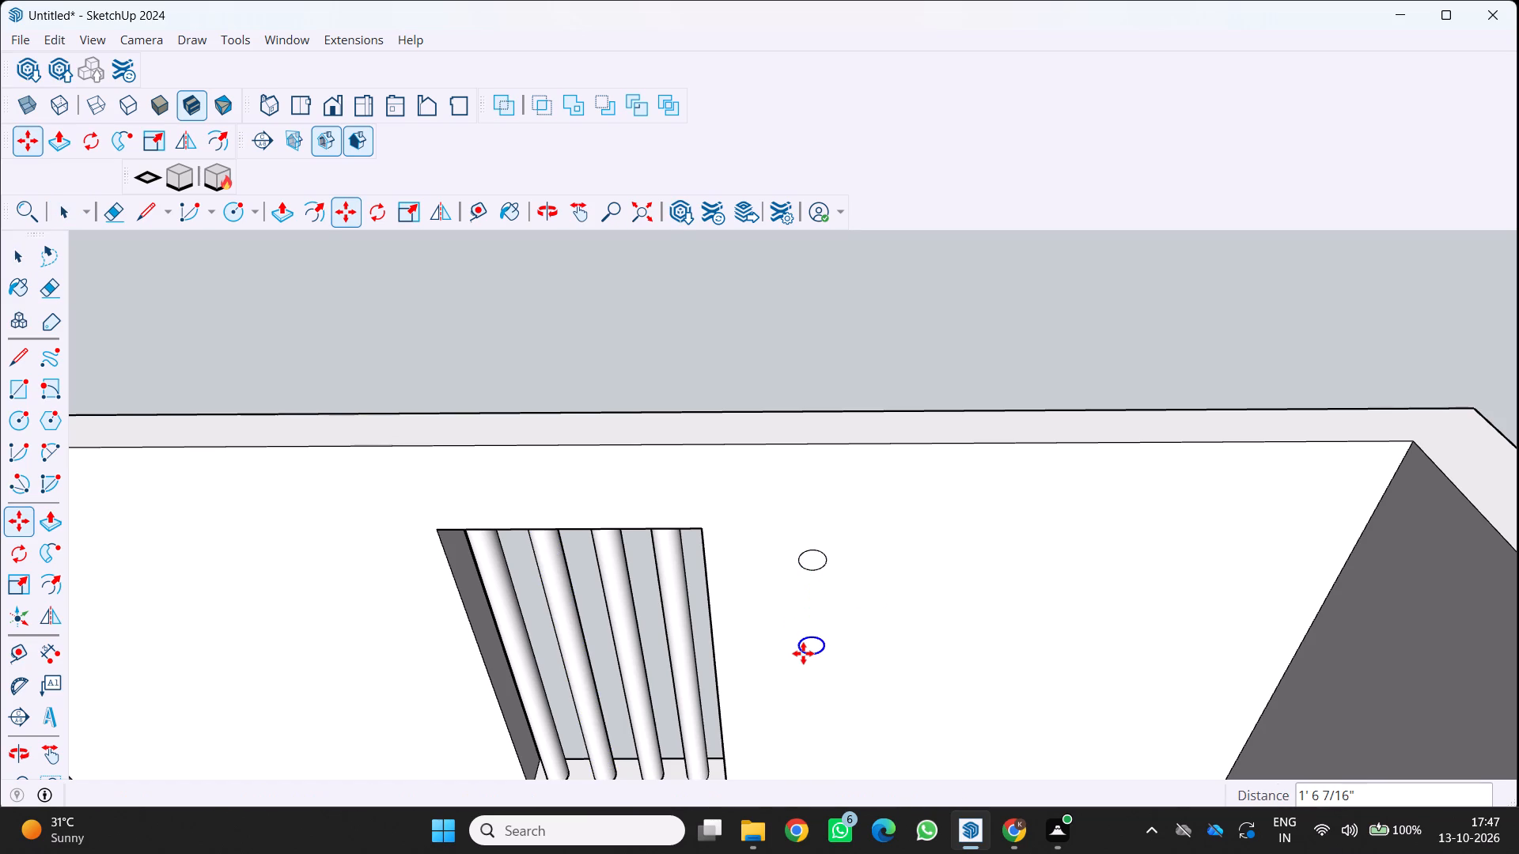
pyautogui.scroll(-4, 800, 657)
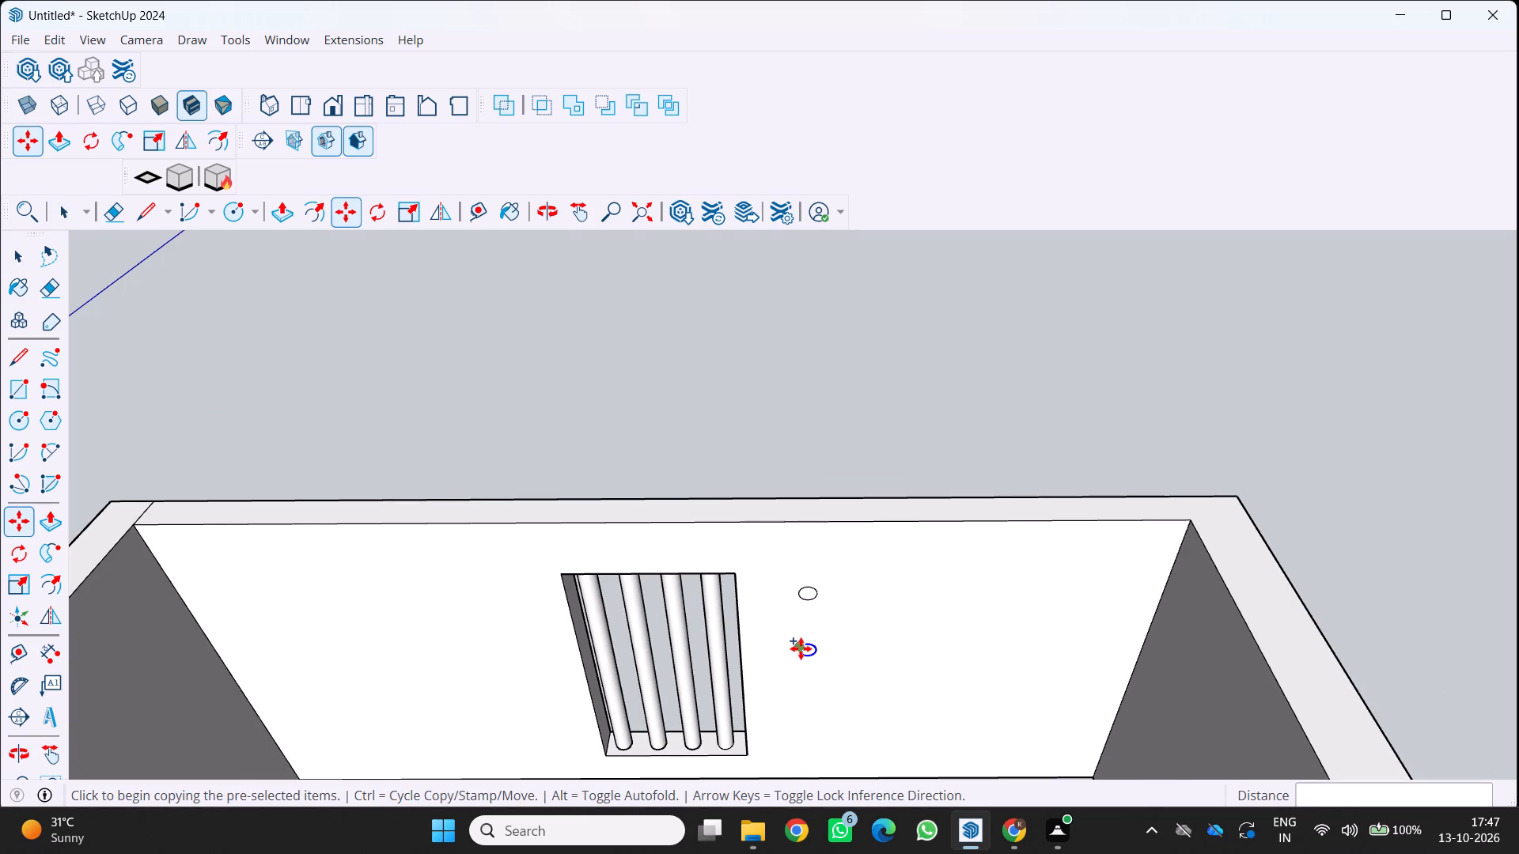
pyautogui.click(801, 648)
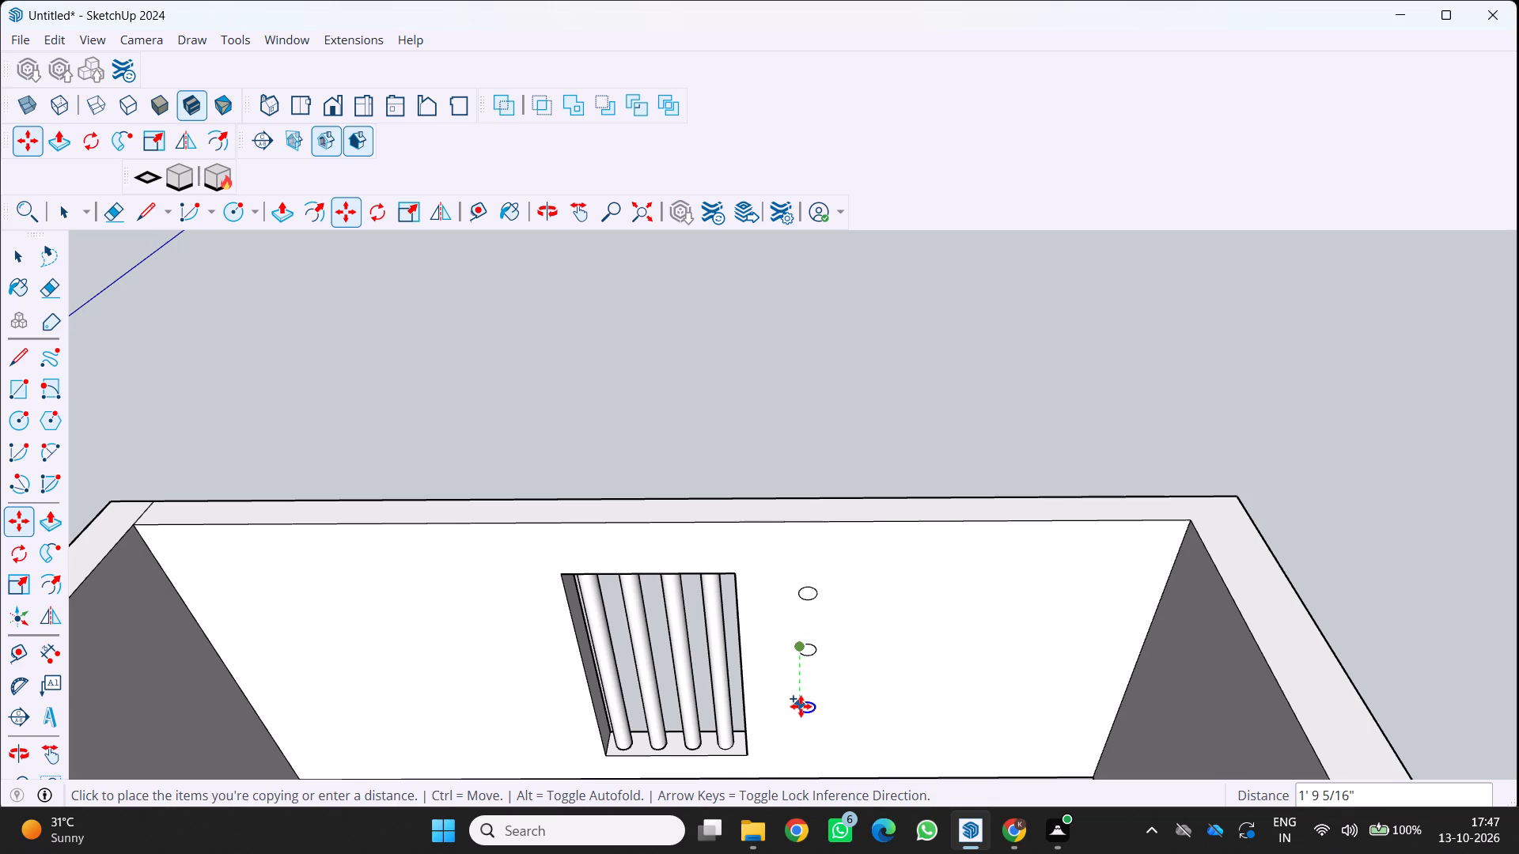
pyautogui.click(801, 705)
pyautogui.click(797, 714)
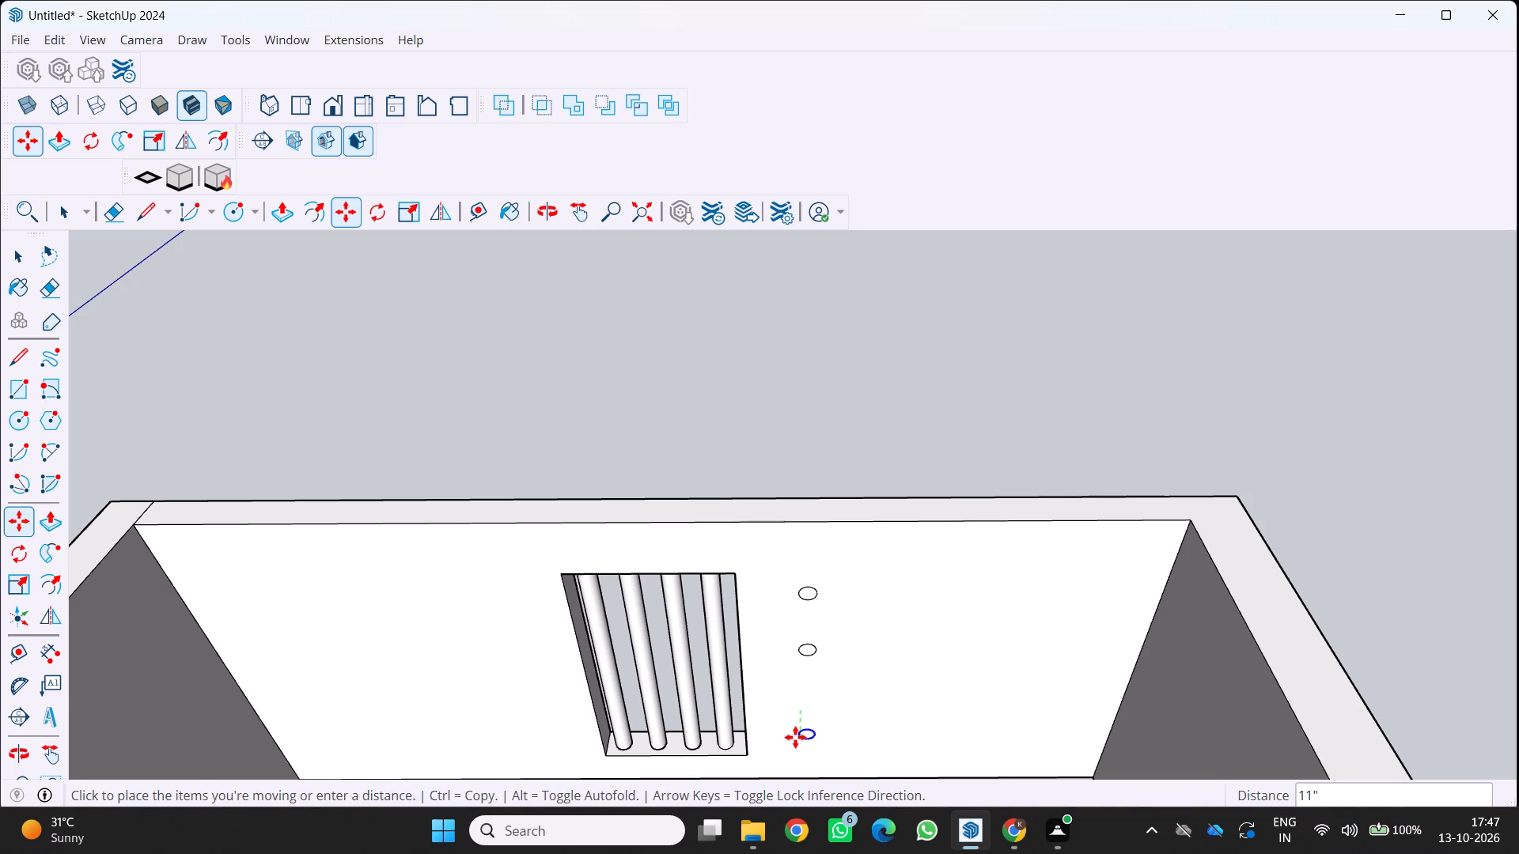
pyautogui.click(795, 737)
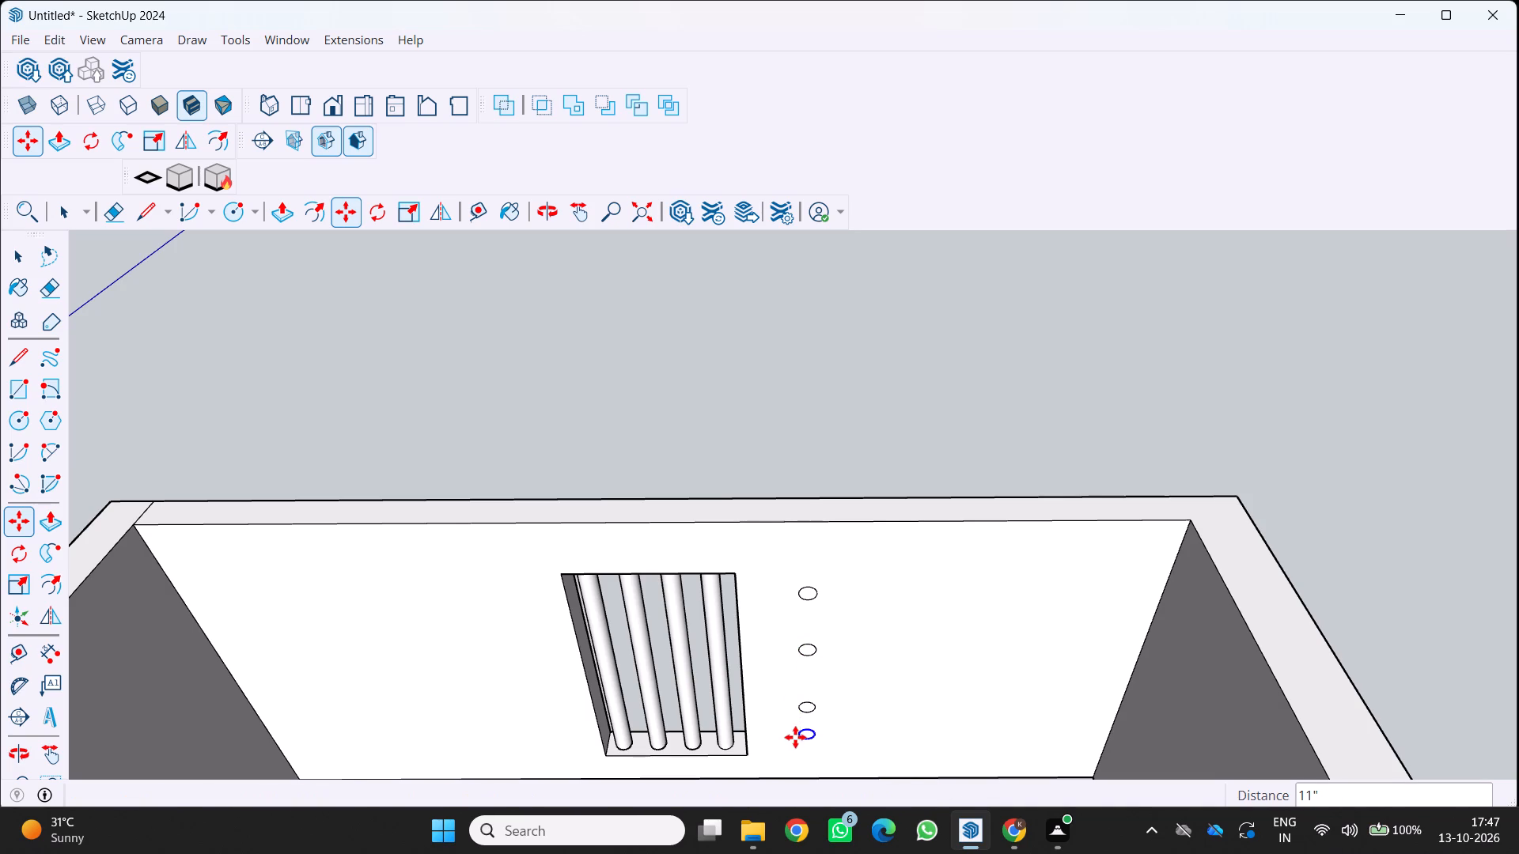
# Move the last circle in the row about 7 1/2" farther from its neighbour along the green axis.
pyautogui.press('space')
pyautogui.scroll(-6, 889, 711)
pyautogui.scroll(2, 864, 748)
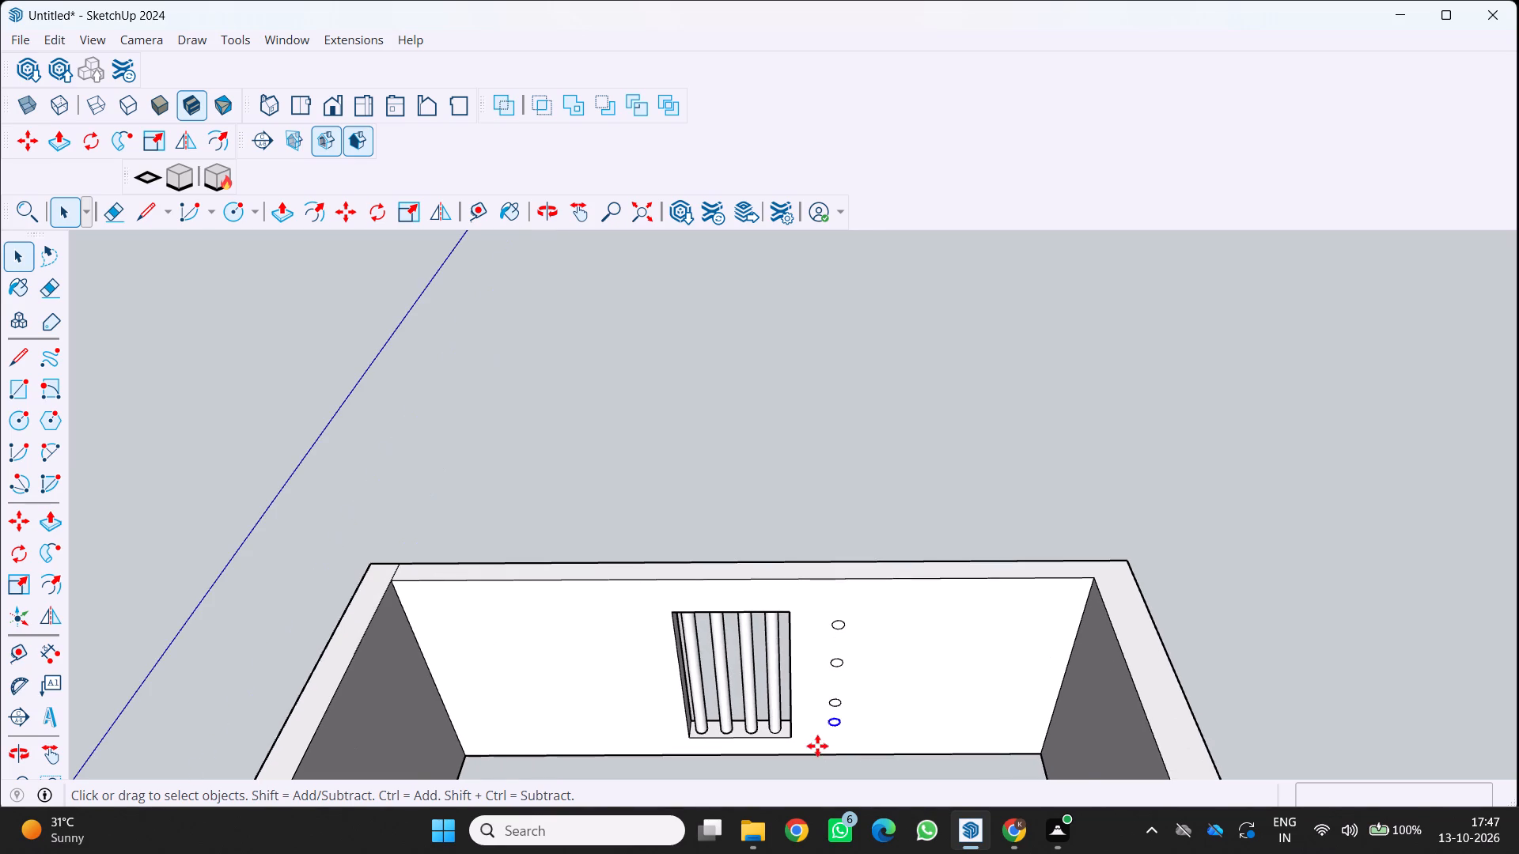
pyautogui.press('m')
pyautogui.scroll(5, 833, 728)
pyautogui.click(826, 735)
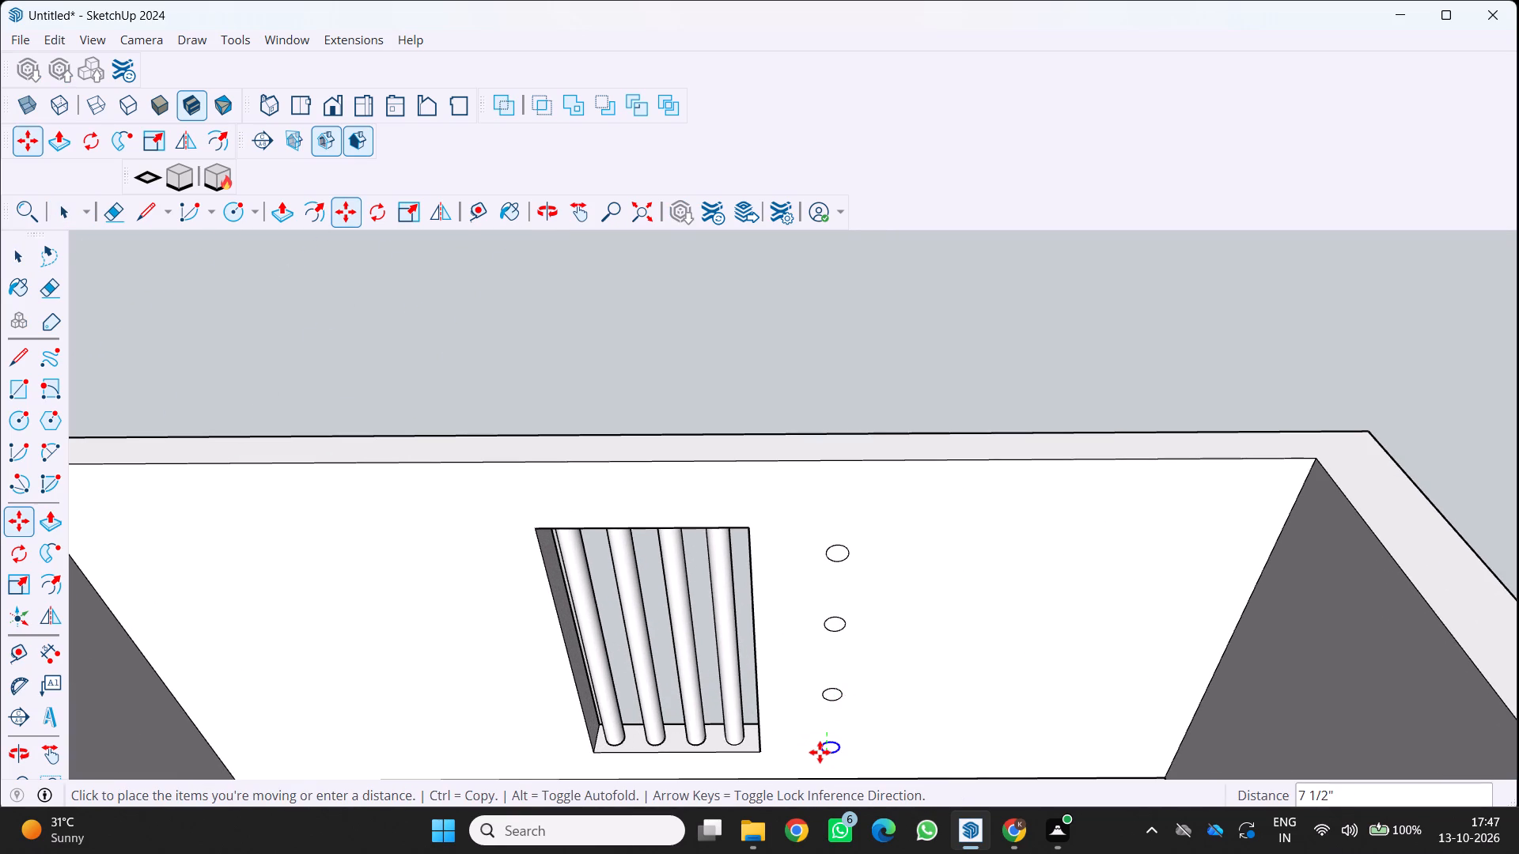
pyautogui.click(820, 752)
pyautogui.scroll(-4, 808, 761)
pyautogui.press('space')
pyautogui.press('space')
pyautogui.scroll(-5, 854, 687)
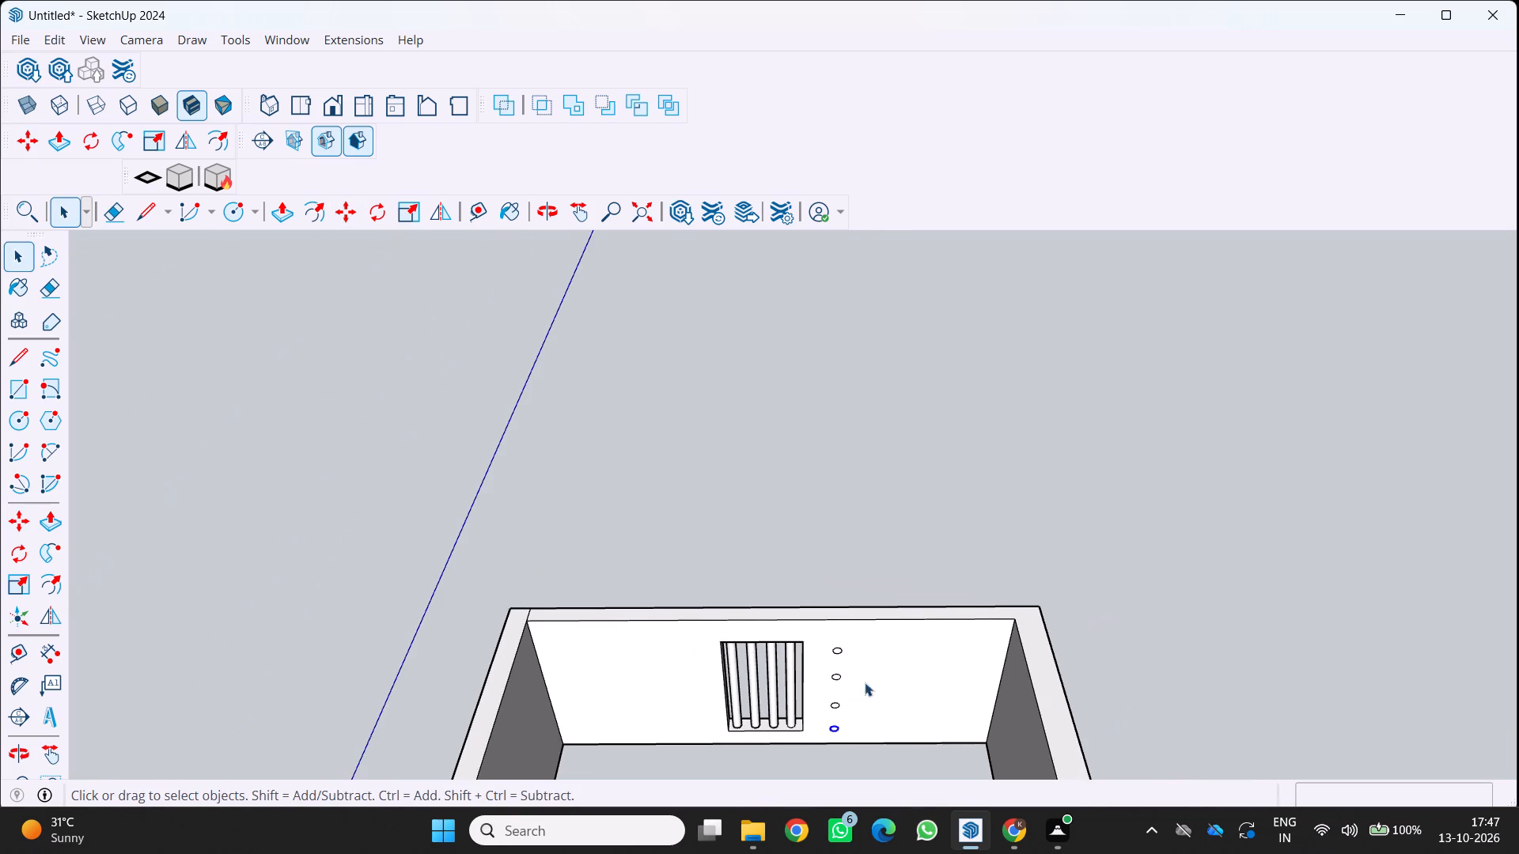
pyautogui.moveTo(1187, 684); pyautogui.dragTo(1180, 694)
# Push the first circle of the row about 7 1/16" up into the slab's underside.
pyautogui.scroll(2, 945, 683)
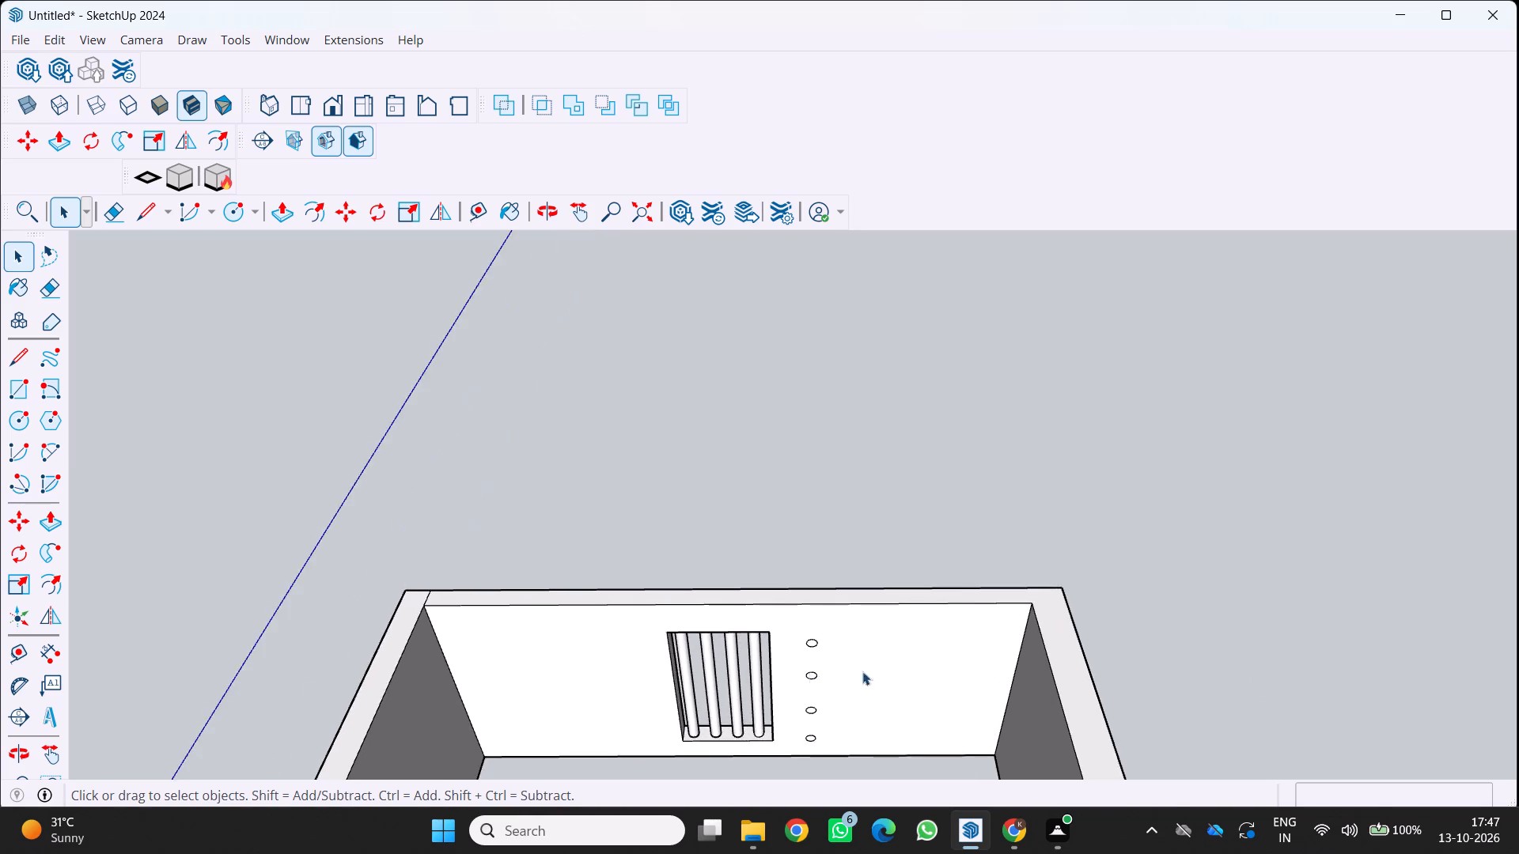
pyautogui.scroll(8, 862, 671)
pyautogui.press('p')
pyautogui.scroll(2, 879, 653)
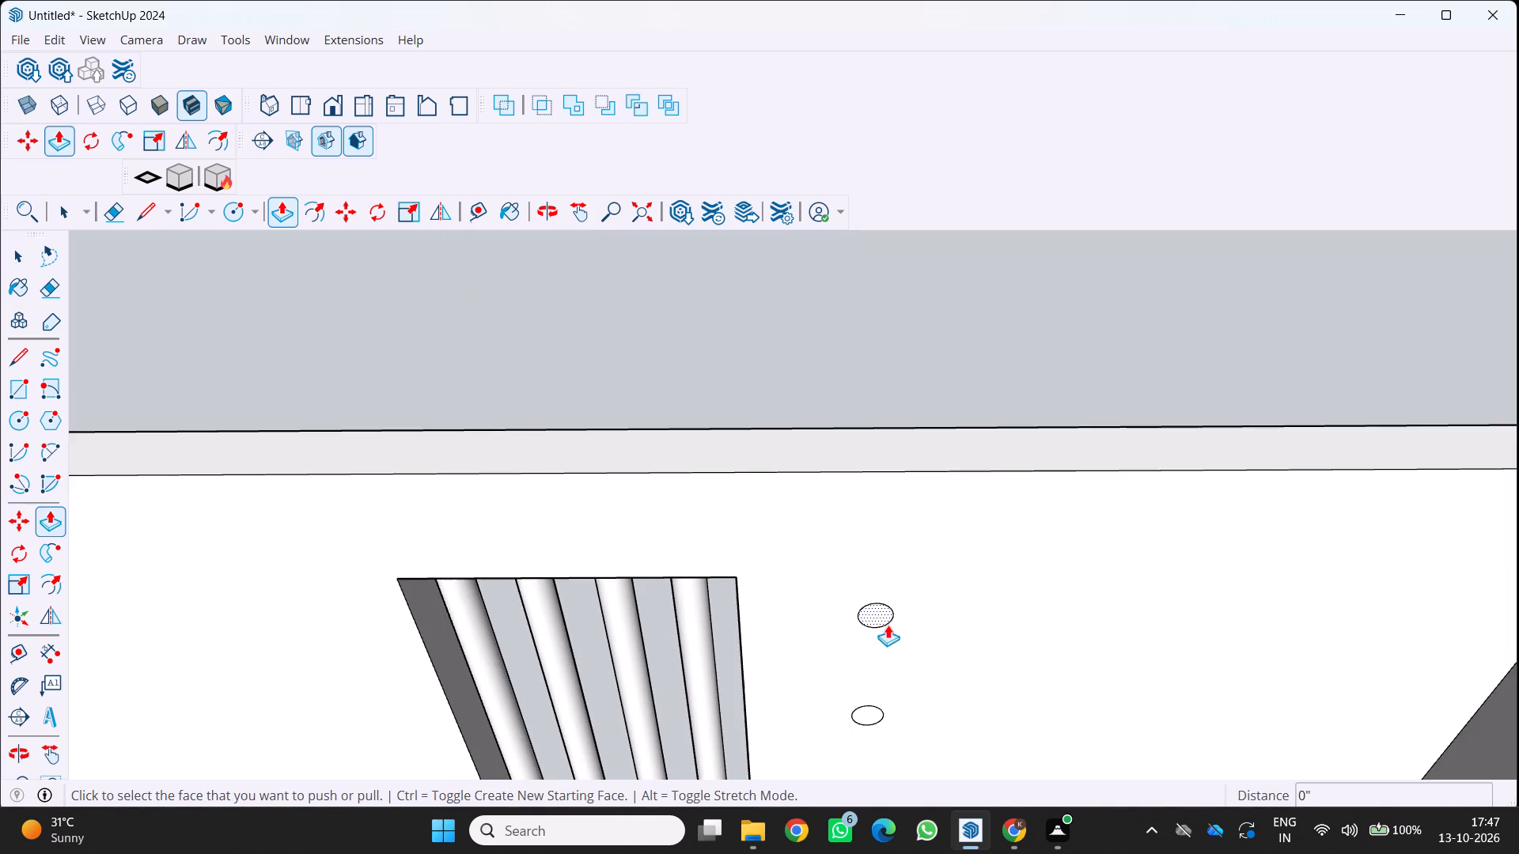
pyautogui.scroll(2, 888, 625)
pyautogui.click(882, 606)
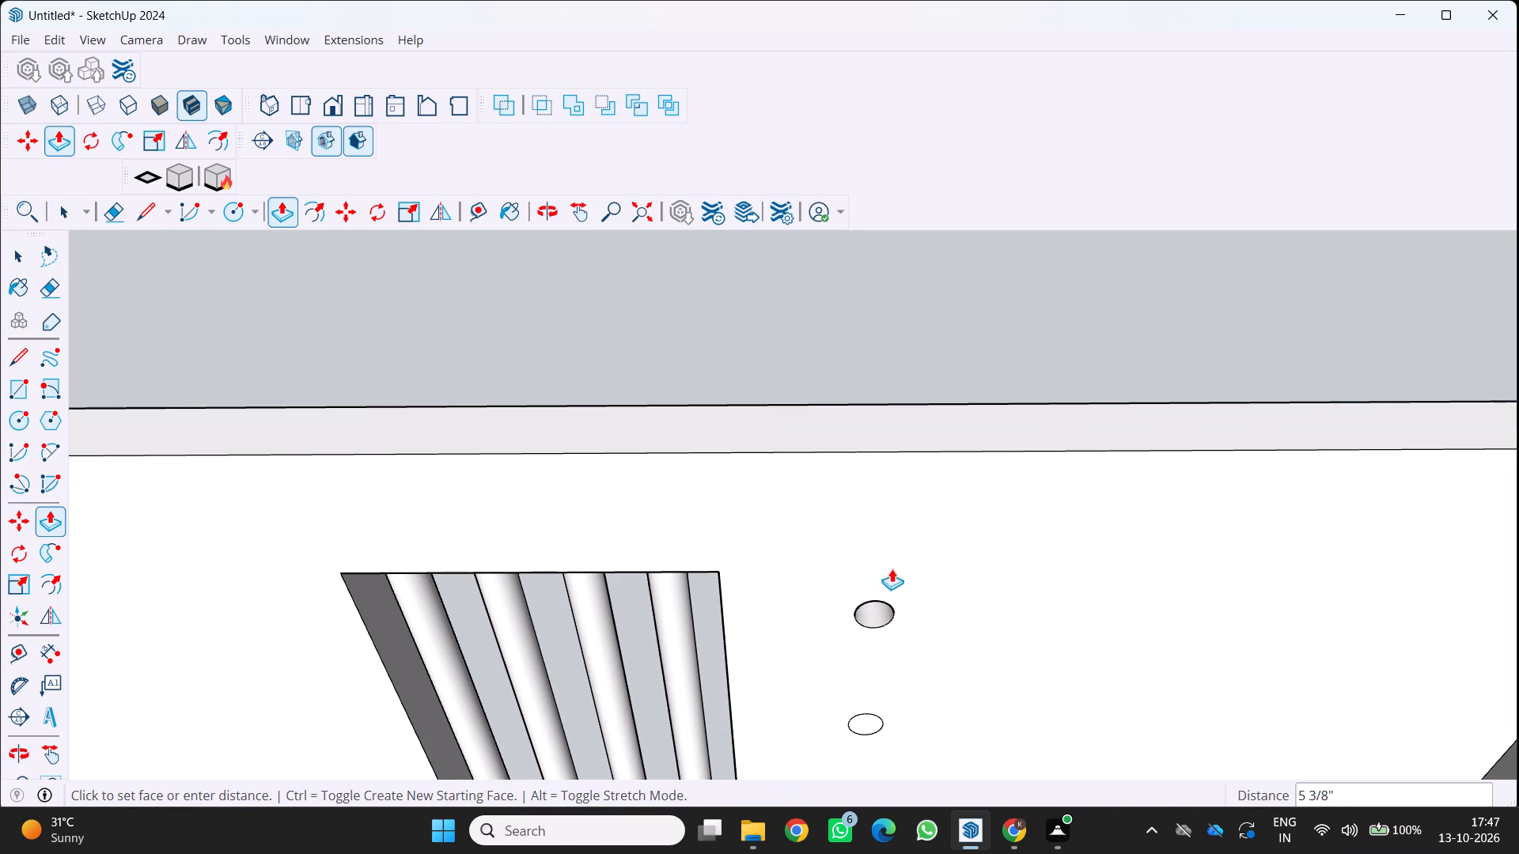
pyautogui.moveTo(891, 566); pyautogui.dragTo(903, 853, button='middle')
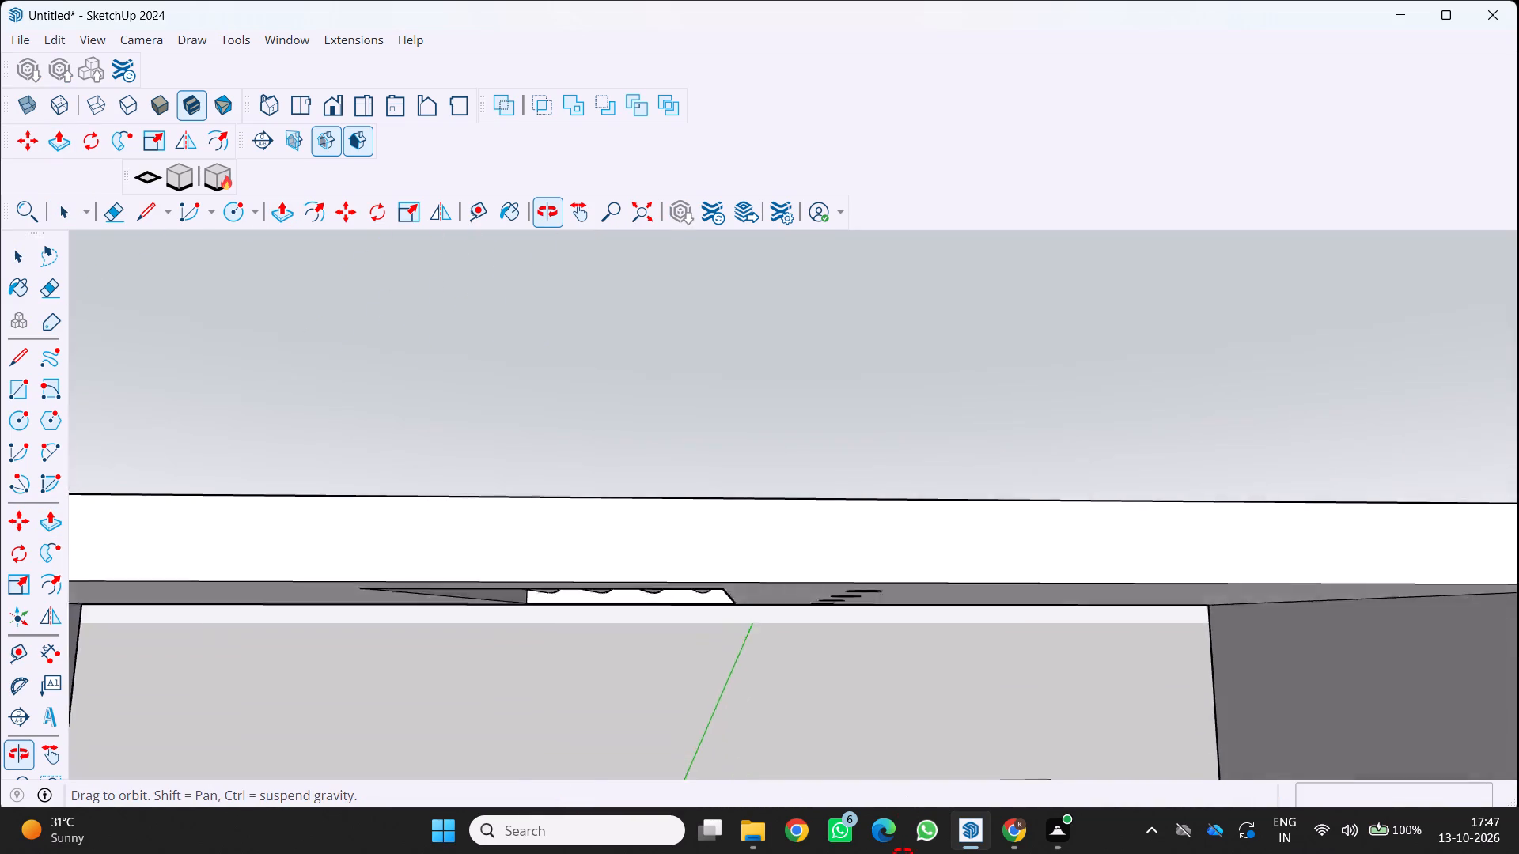
pyautogui.moveTo(903, 853); pyautogui.dragTo(965, 447, button='middle')
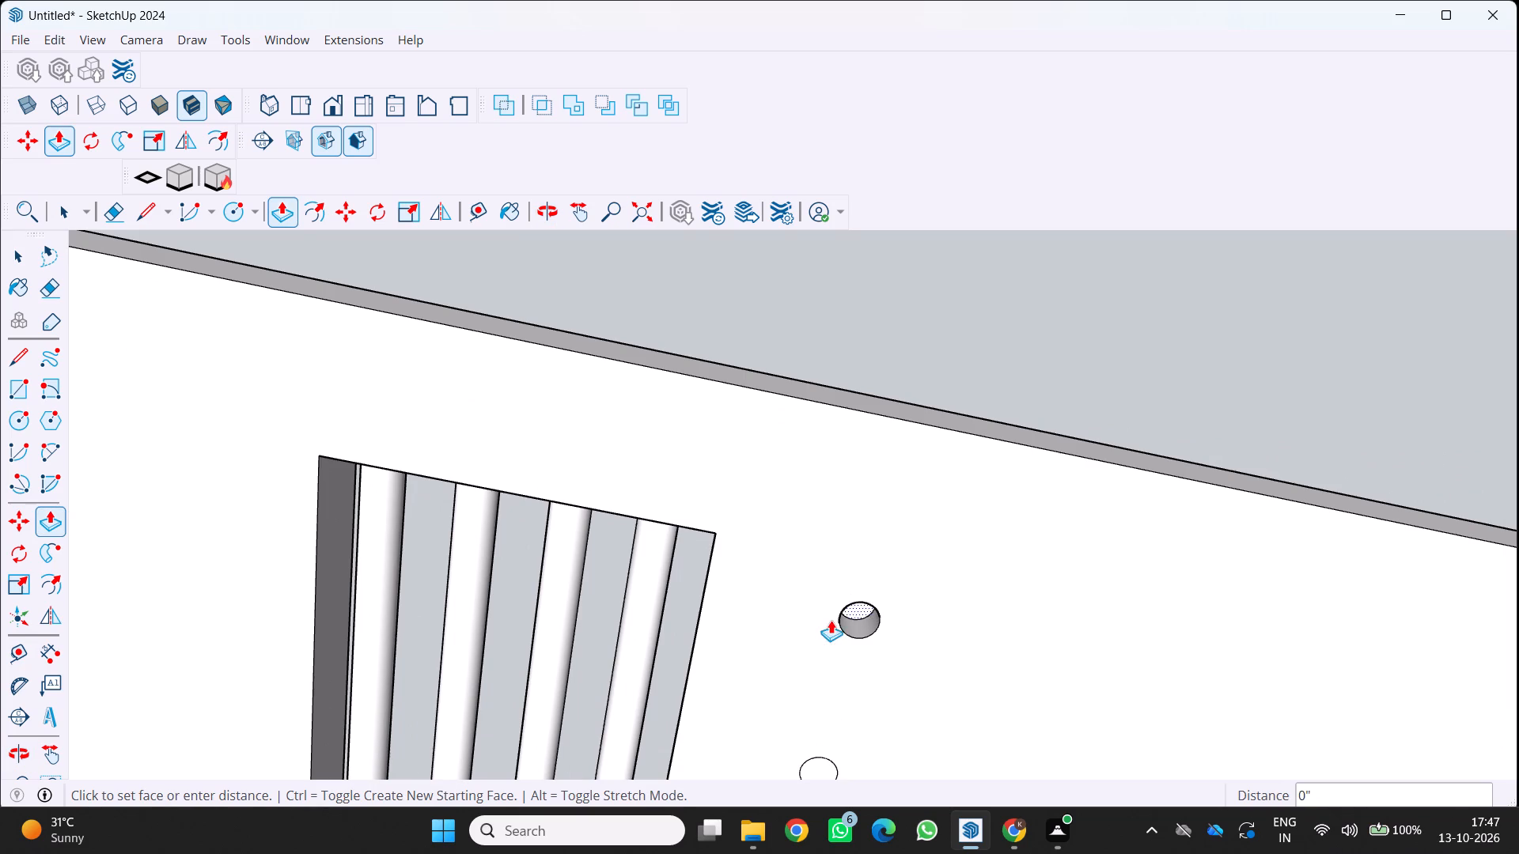
pyautogui.click(874, 578)
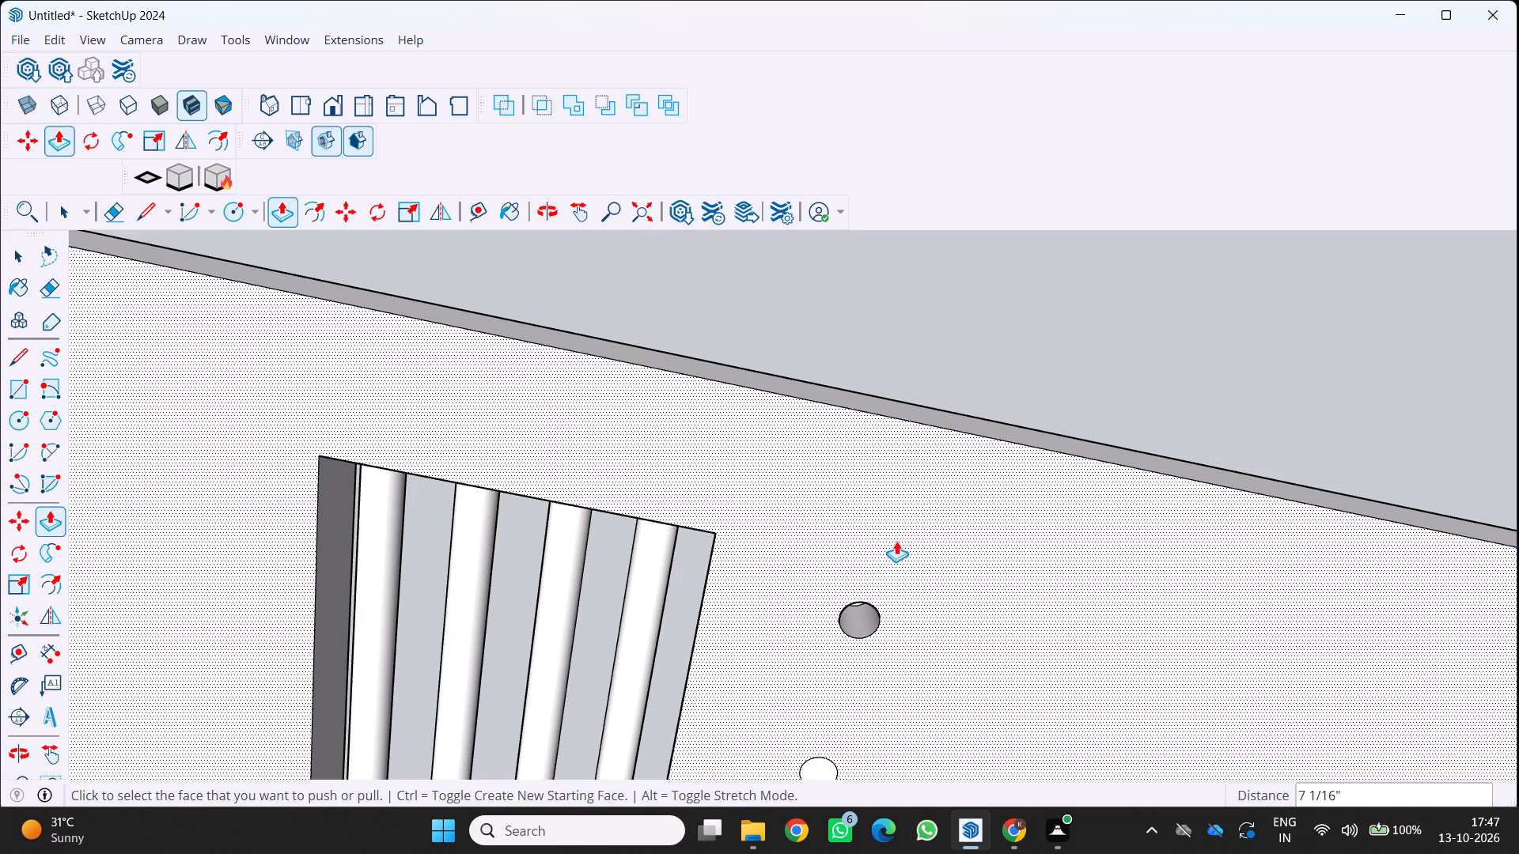
# Push the first circle's recessed face about 9 1/16" further up, past the slab's top surface.
pyautogui.scroll(-6, 898, 535)
pyautogui.moveTo(893, 541); pyautogui.dragTo(782, 853, button='middle')
pyautogui.scroll(-3, 892, 441)
pyautogui.moveTo(892, 441); pyautogui.dragTo(891, 672, button='middle')
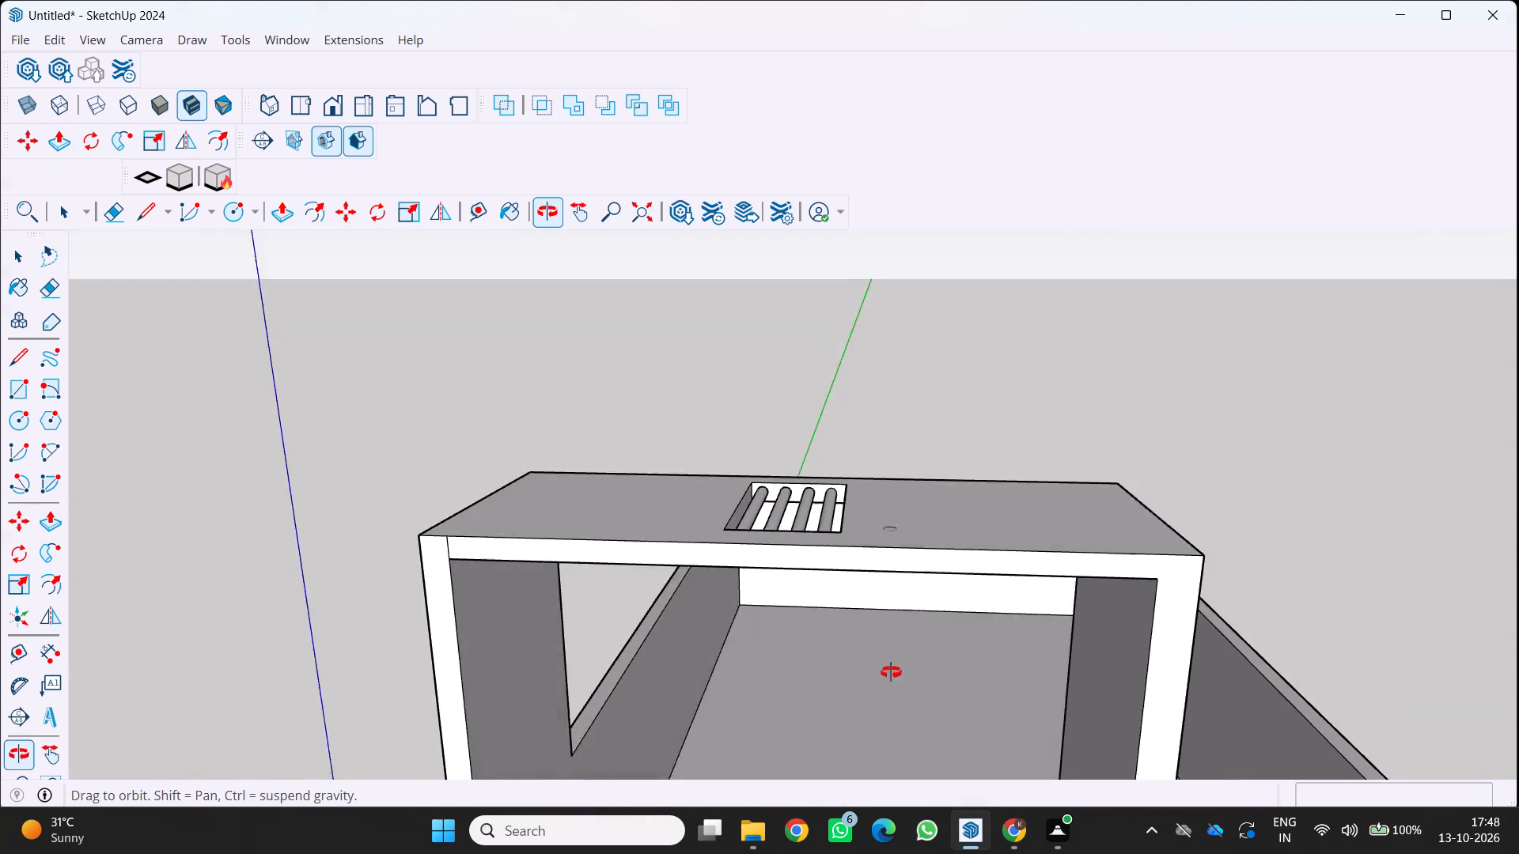
pyautogui.moveTo(891, 672); pyautogui.dragTo(886, 711, button='middle')
pyautogui.scroll(8, 846, 577)
pyautogui.scroll(-4, 930, 693)
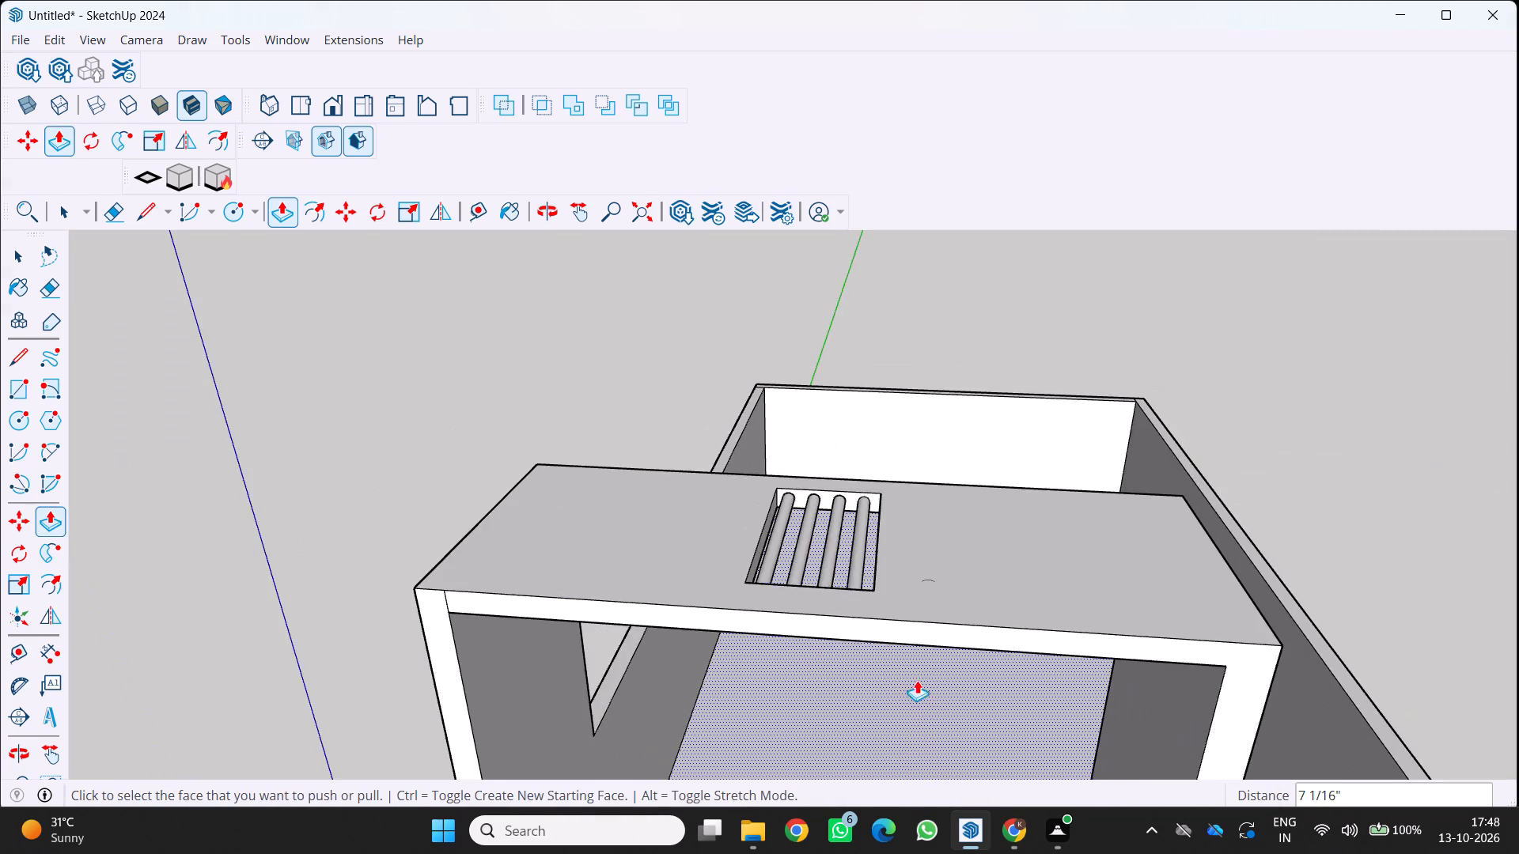
pyautogui.moveTo(918, 631); pyautogui.dragTo(1001, 279, button='middle')
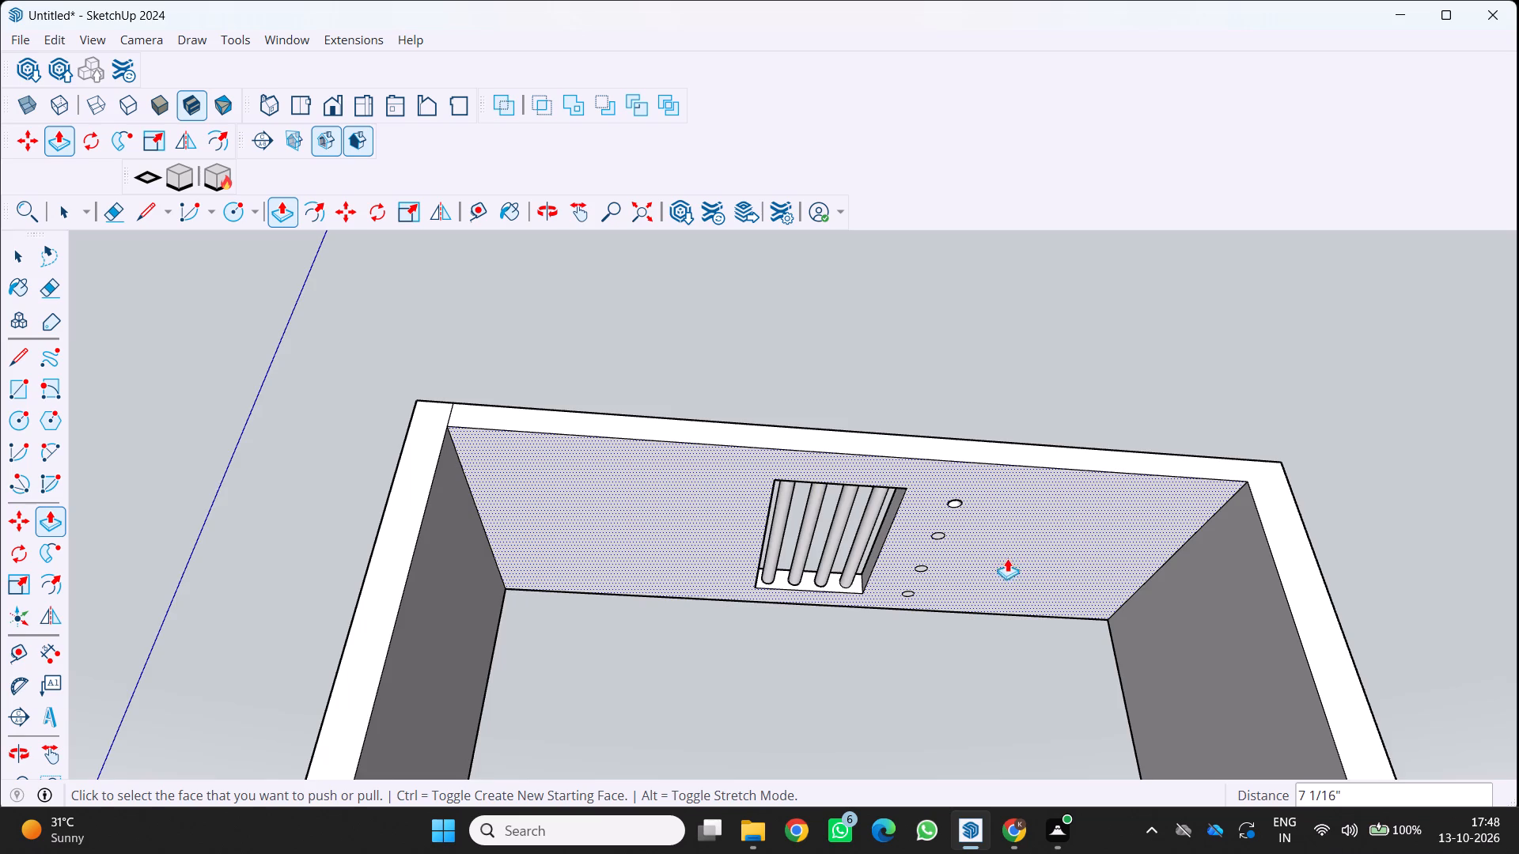
pyautogui.scroll(4, 1017, 555)
pyautogui.moveTo(933, 450); pyautogui.dragTo(912, 345, button='middle')
pyautogui.scroll(1, 912, 346)
pyautogui.scroll(4, 926, 497)
pyautogui.moveTo(956, 418); pyautogui.dragTo(885, 249, button='middle')
pyautogui.middleClick(885, 248)
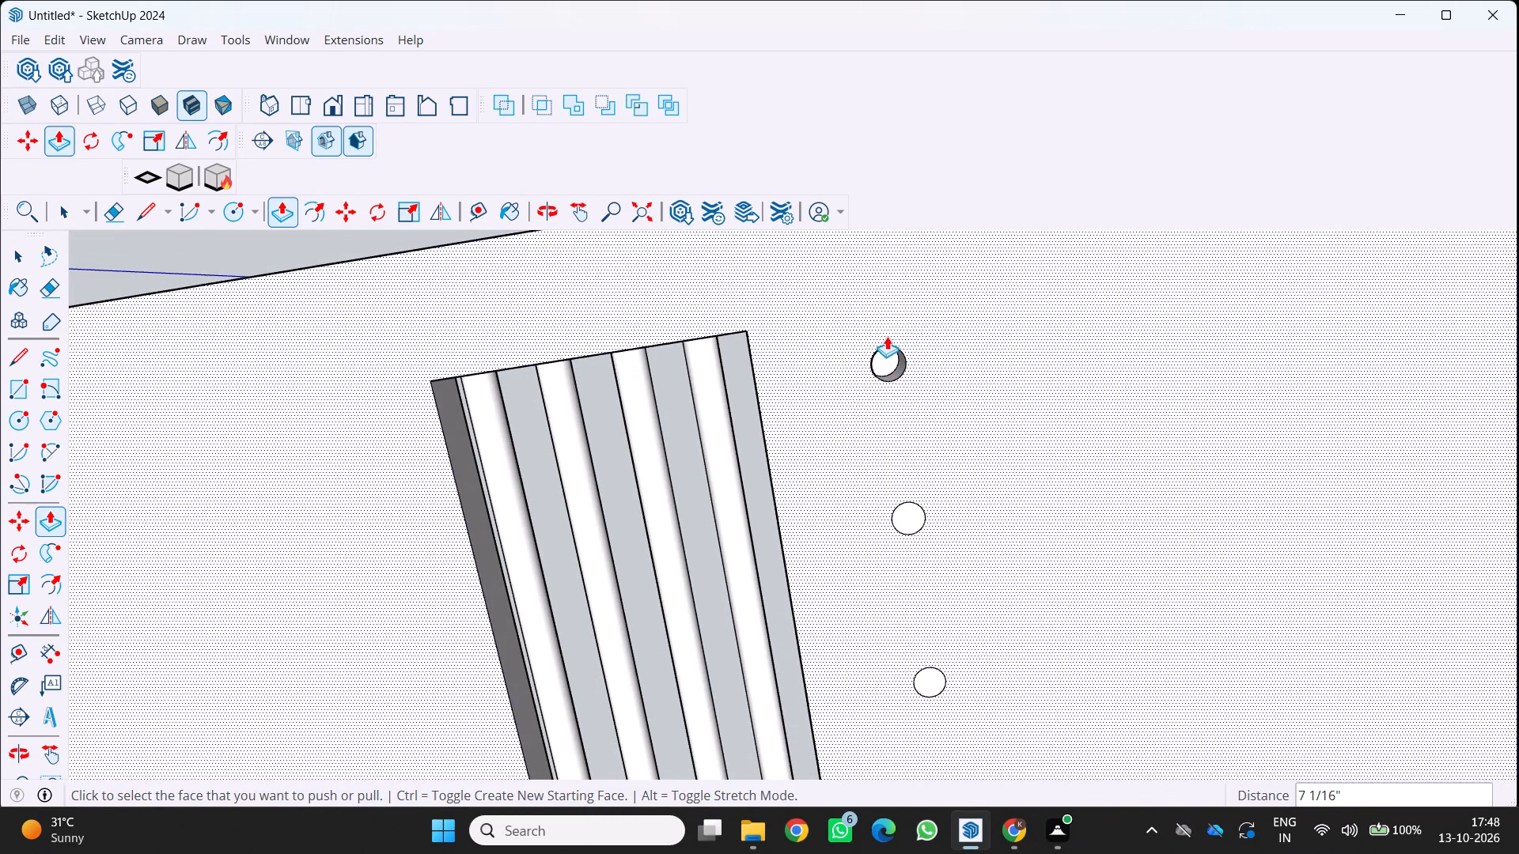
pyautogui.click(893, 360)
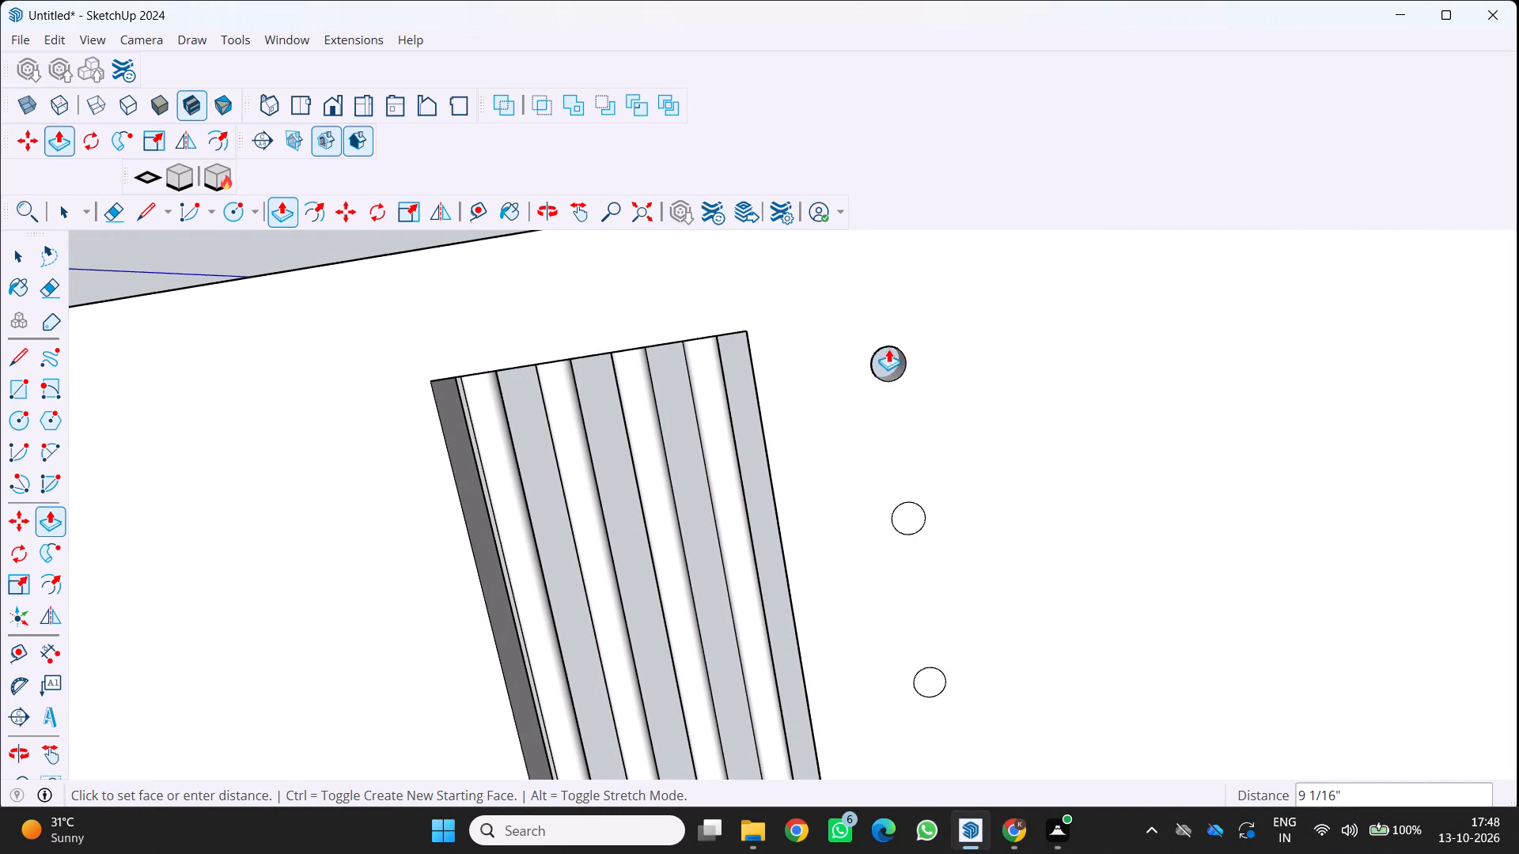
pyautogui.click(888, 349)
# Push the second circle of the row slightly up into the slab's underside.
pyautogui.click(911, 504)
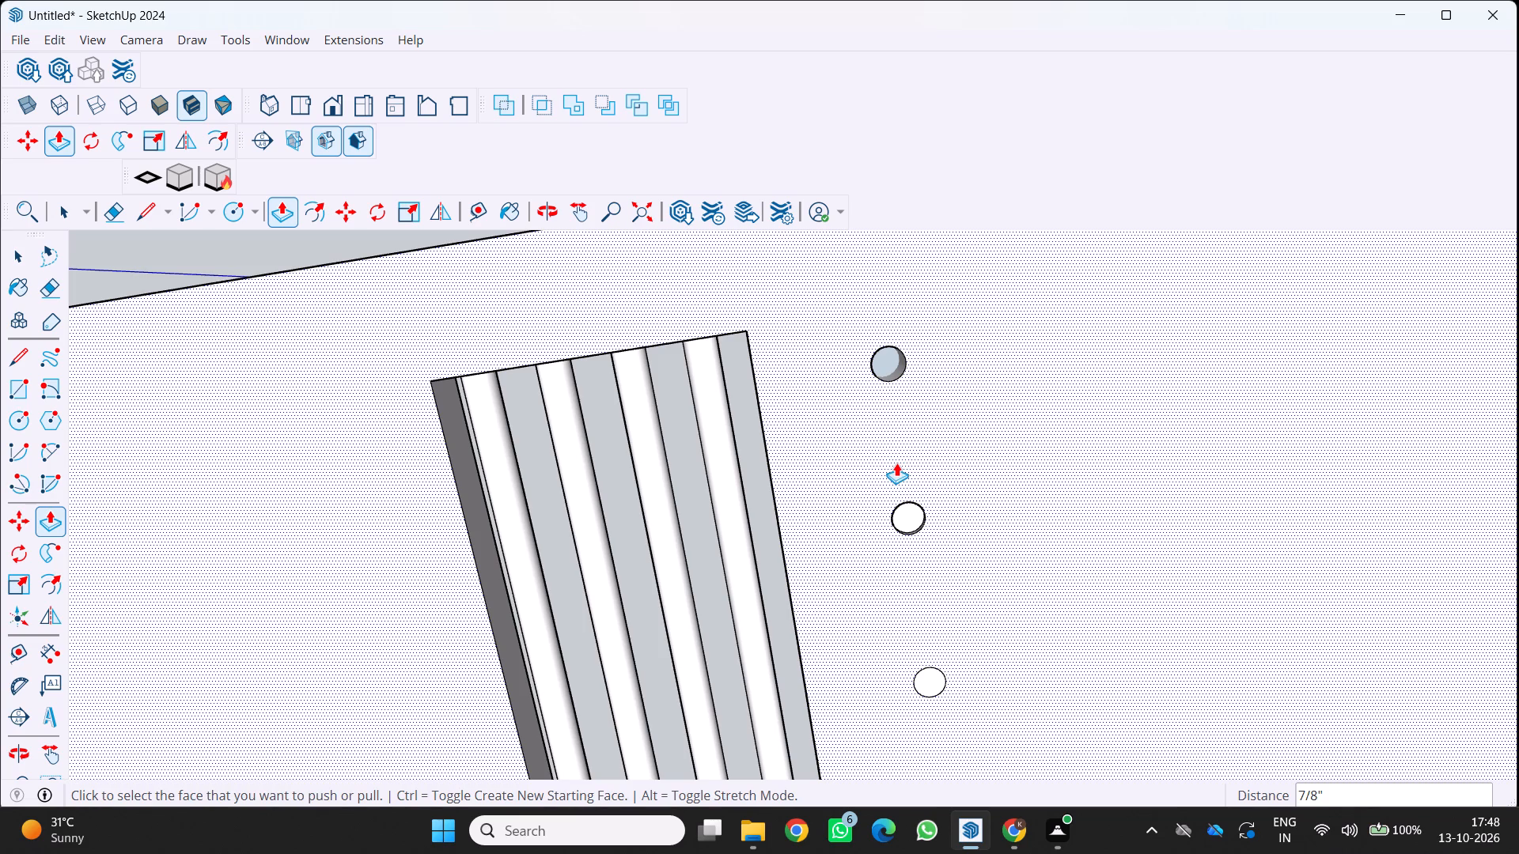
pyautogui.click(896, 463)
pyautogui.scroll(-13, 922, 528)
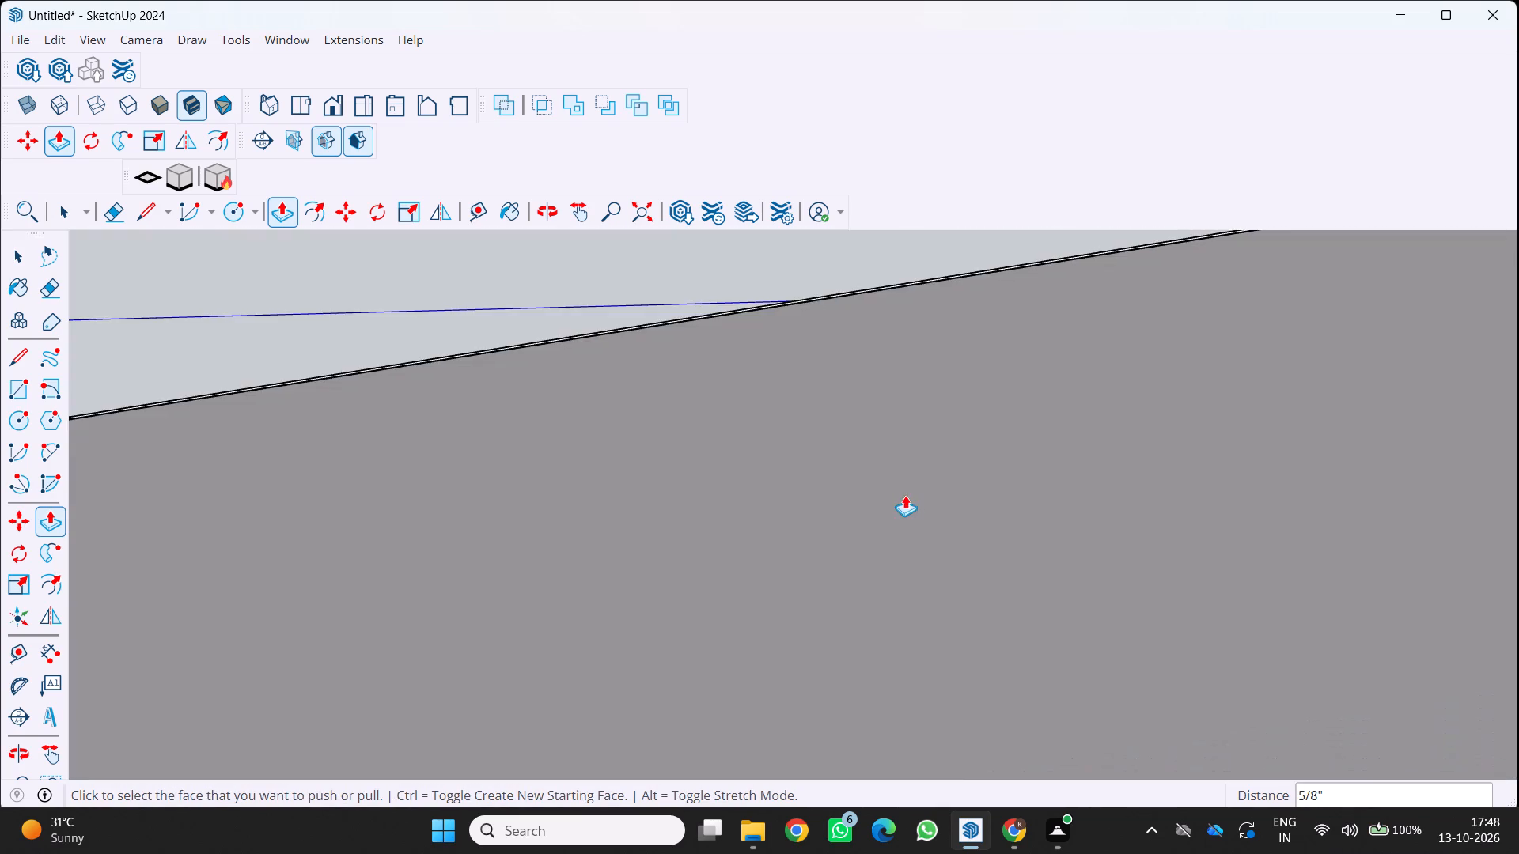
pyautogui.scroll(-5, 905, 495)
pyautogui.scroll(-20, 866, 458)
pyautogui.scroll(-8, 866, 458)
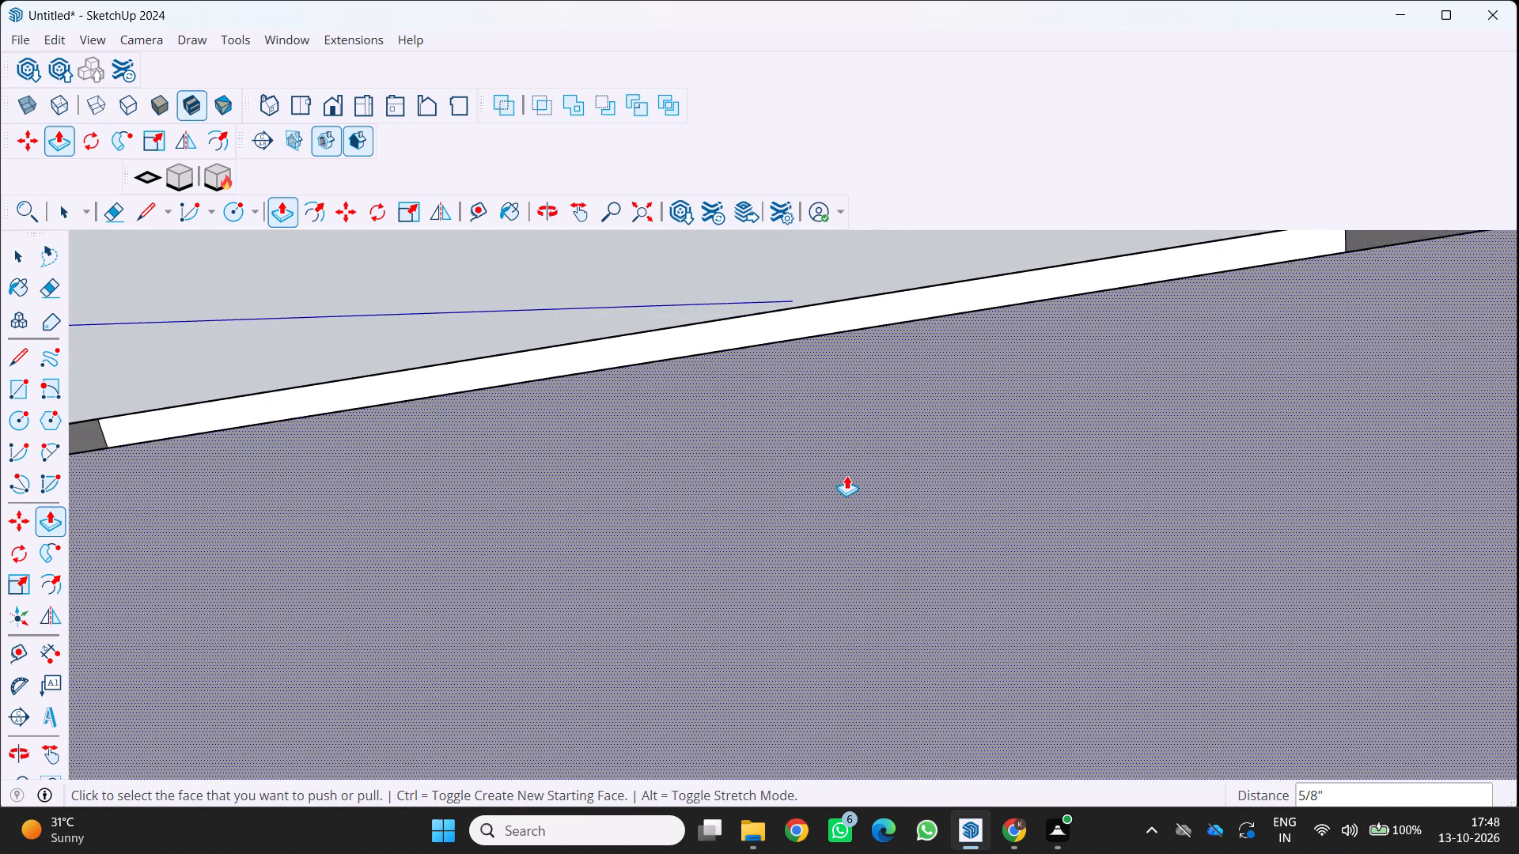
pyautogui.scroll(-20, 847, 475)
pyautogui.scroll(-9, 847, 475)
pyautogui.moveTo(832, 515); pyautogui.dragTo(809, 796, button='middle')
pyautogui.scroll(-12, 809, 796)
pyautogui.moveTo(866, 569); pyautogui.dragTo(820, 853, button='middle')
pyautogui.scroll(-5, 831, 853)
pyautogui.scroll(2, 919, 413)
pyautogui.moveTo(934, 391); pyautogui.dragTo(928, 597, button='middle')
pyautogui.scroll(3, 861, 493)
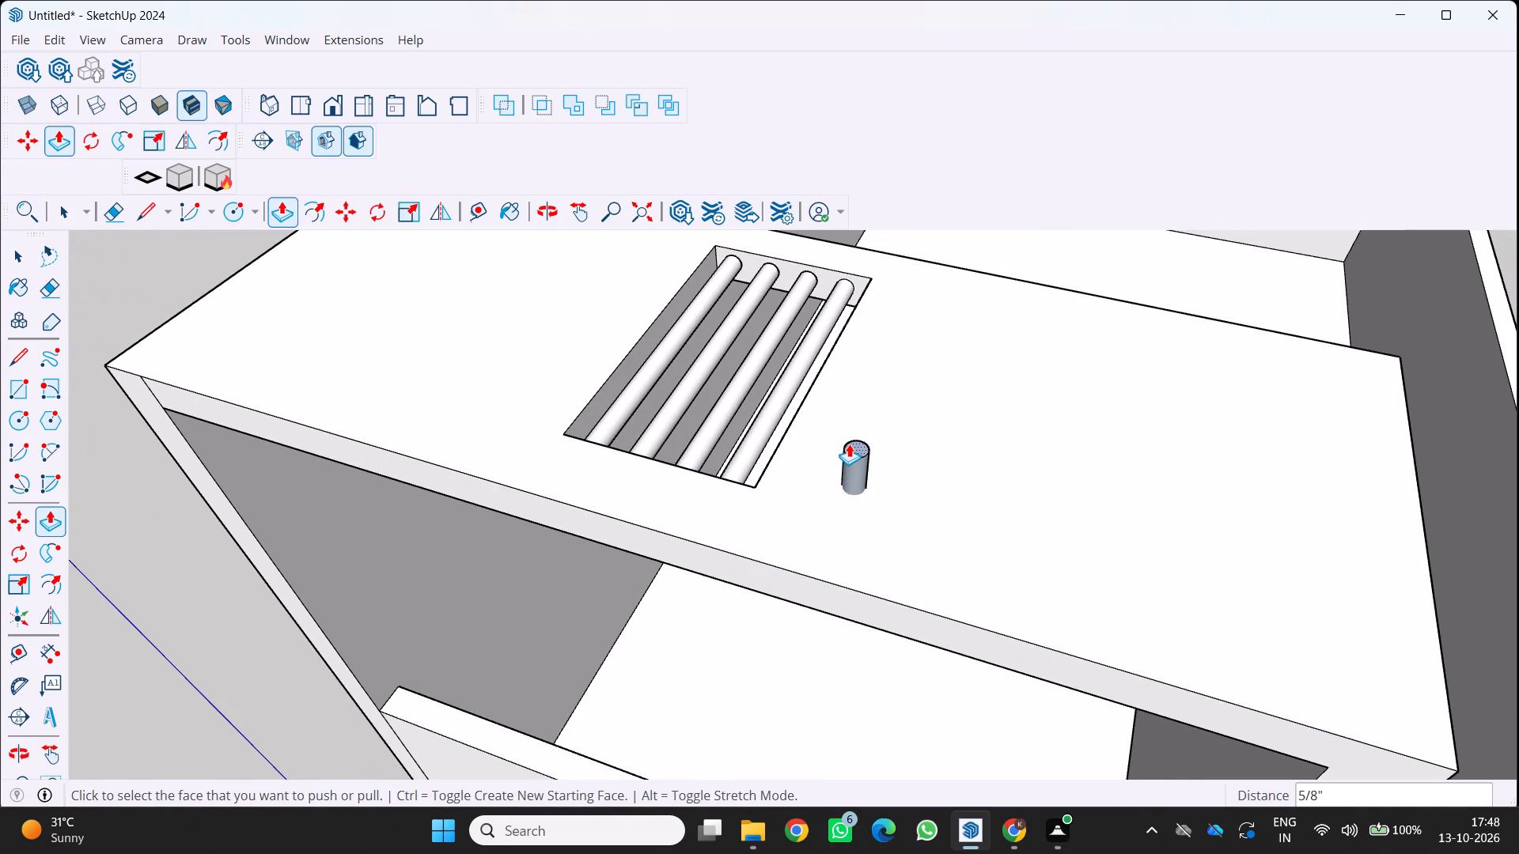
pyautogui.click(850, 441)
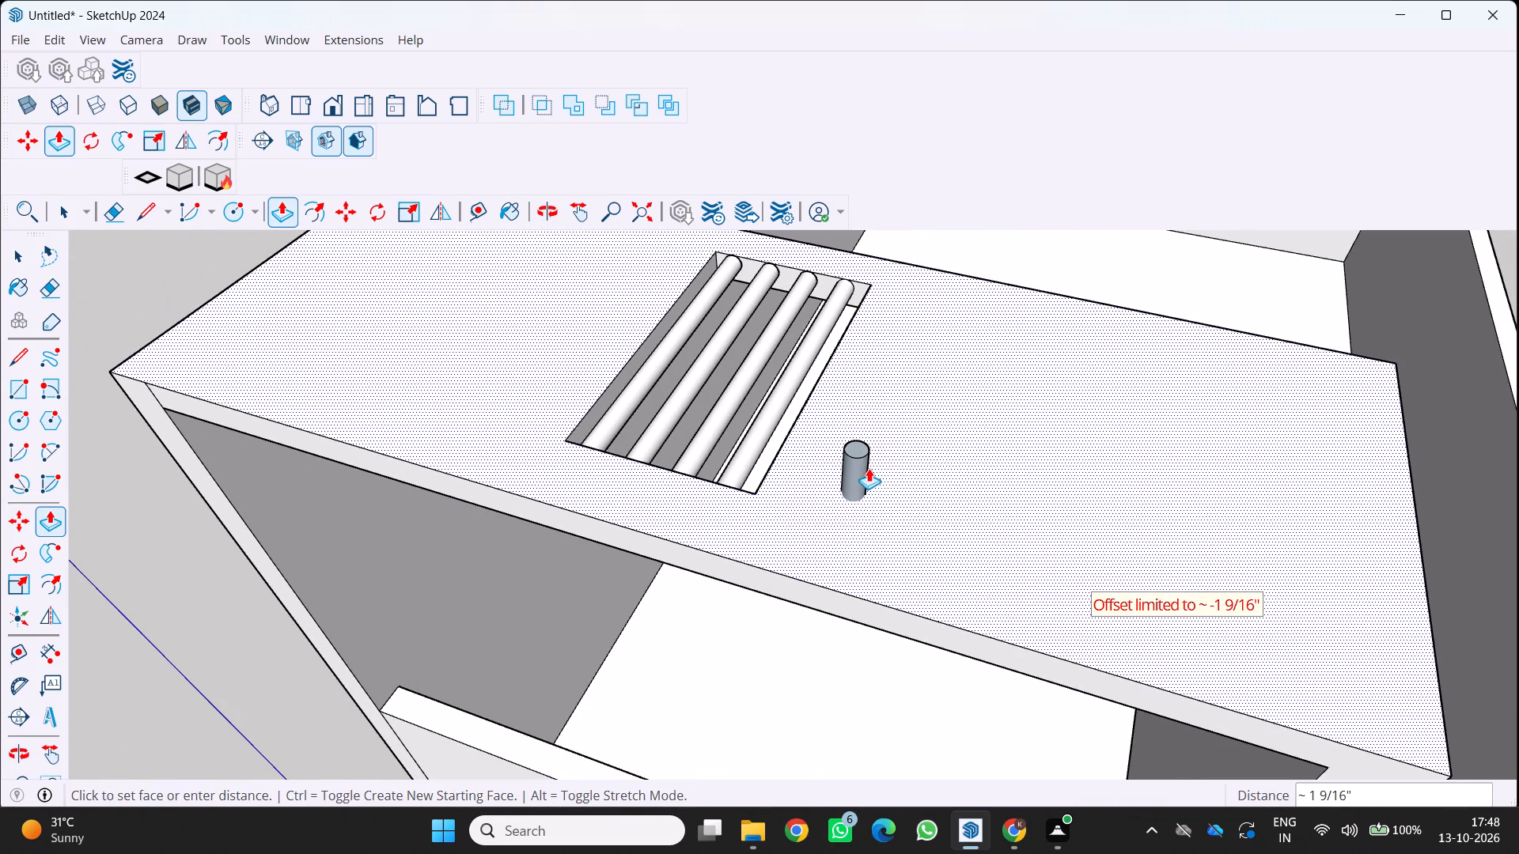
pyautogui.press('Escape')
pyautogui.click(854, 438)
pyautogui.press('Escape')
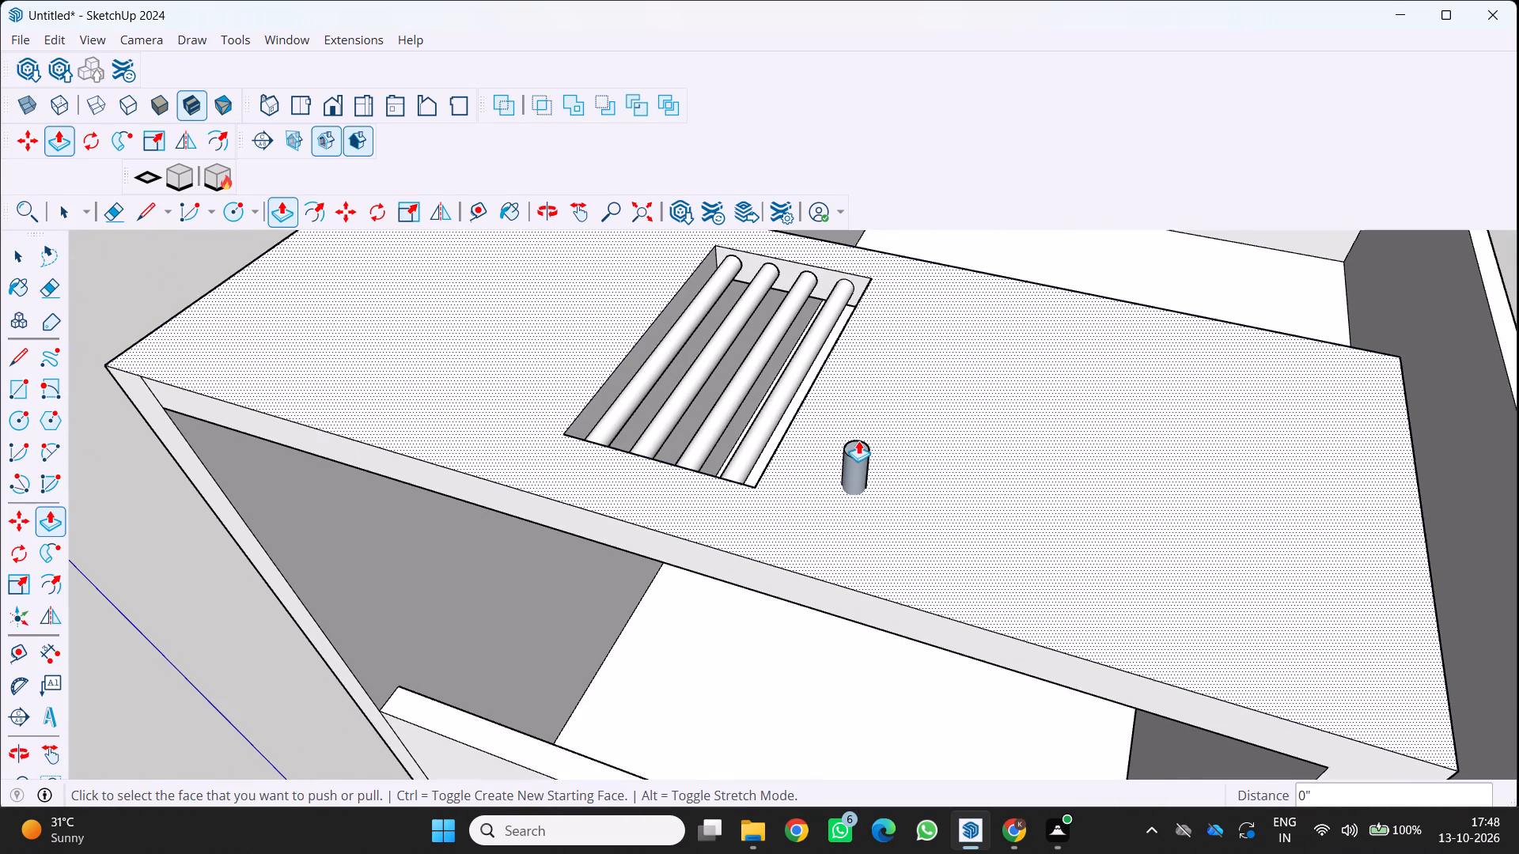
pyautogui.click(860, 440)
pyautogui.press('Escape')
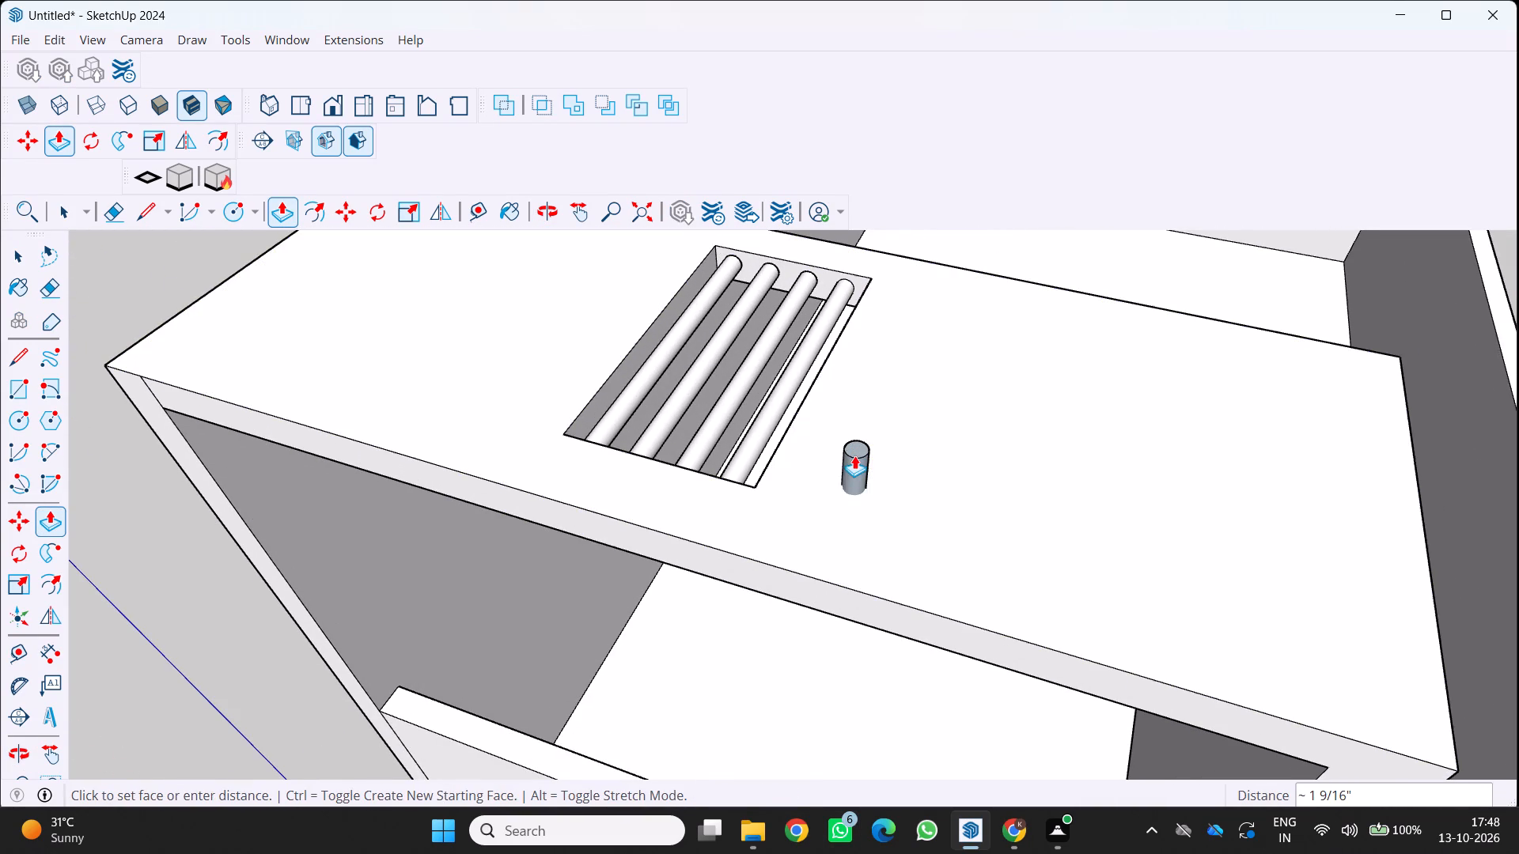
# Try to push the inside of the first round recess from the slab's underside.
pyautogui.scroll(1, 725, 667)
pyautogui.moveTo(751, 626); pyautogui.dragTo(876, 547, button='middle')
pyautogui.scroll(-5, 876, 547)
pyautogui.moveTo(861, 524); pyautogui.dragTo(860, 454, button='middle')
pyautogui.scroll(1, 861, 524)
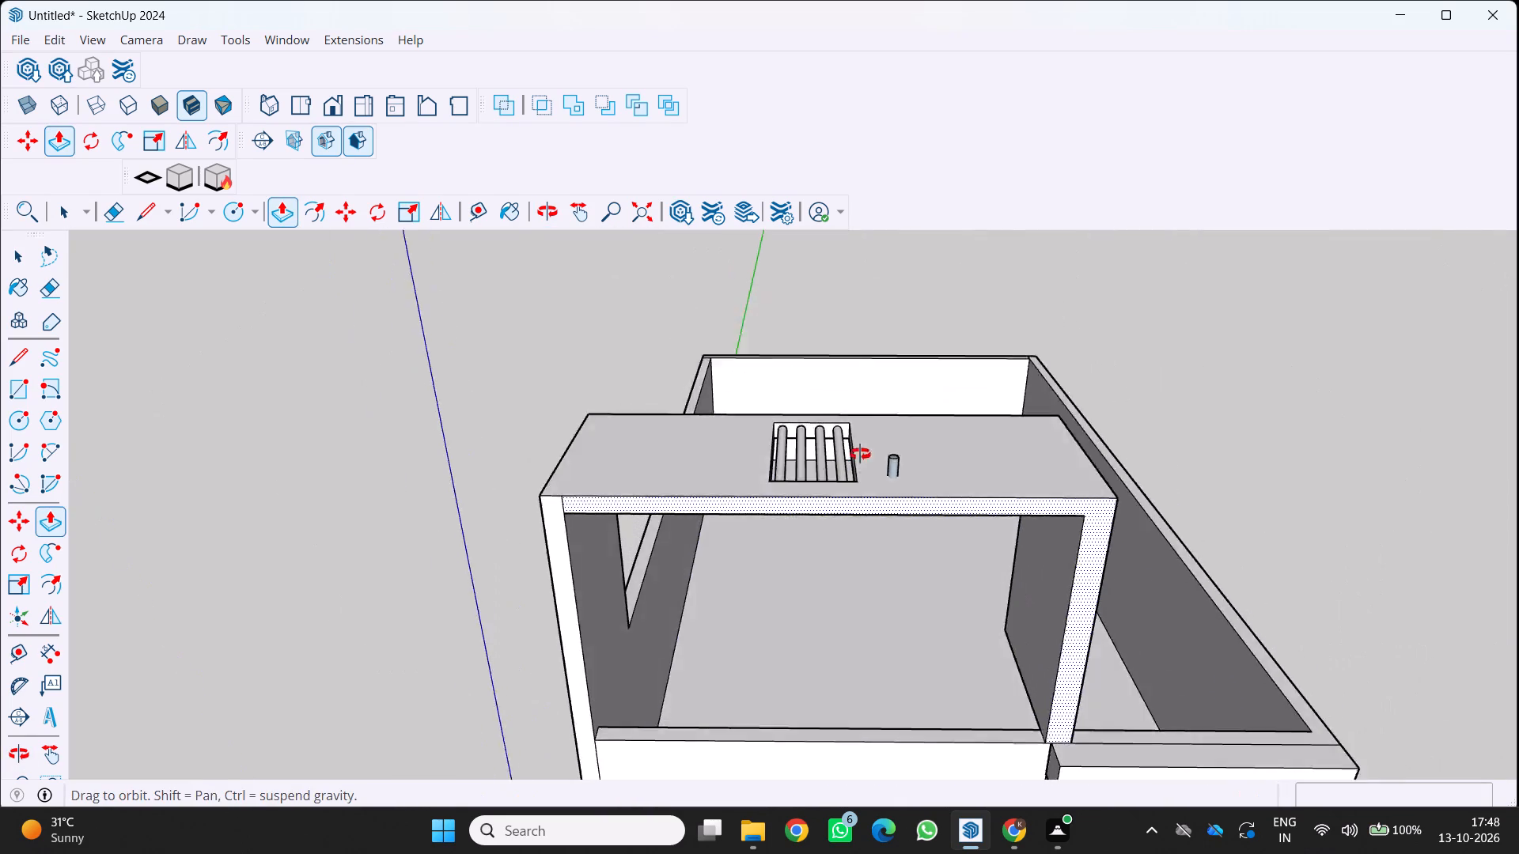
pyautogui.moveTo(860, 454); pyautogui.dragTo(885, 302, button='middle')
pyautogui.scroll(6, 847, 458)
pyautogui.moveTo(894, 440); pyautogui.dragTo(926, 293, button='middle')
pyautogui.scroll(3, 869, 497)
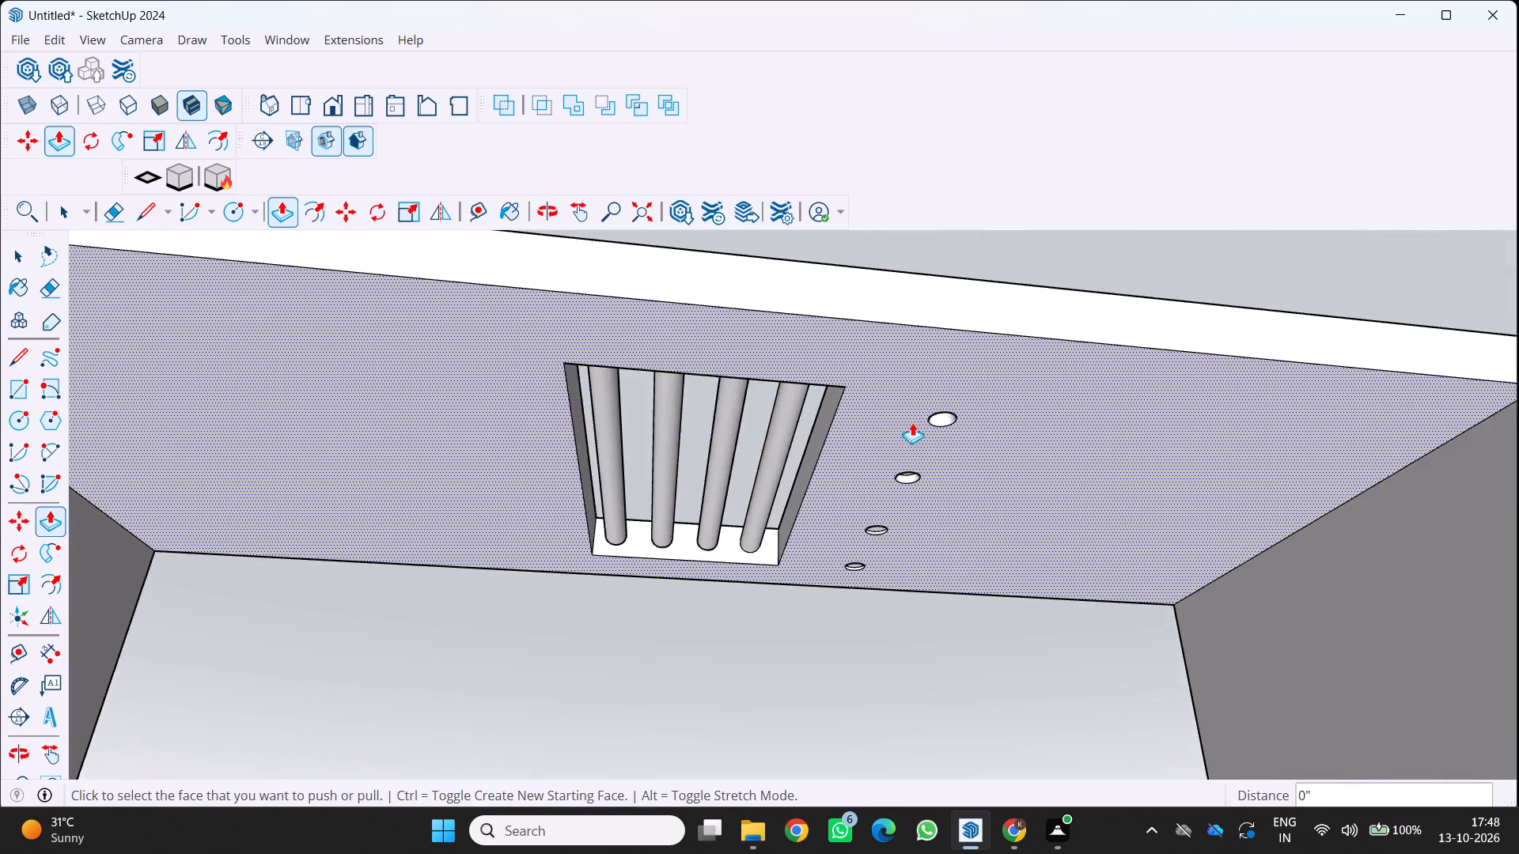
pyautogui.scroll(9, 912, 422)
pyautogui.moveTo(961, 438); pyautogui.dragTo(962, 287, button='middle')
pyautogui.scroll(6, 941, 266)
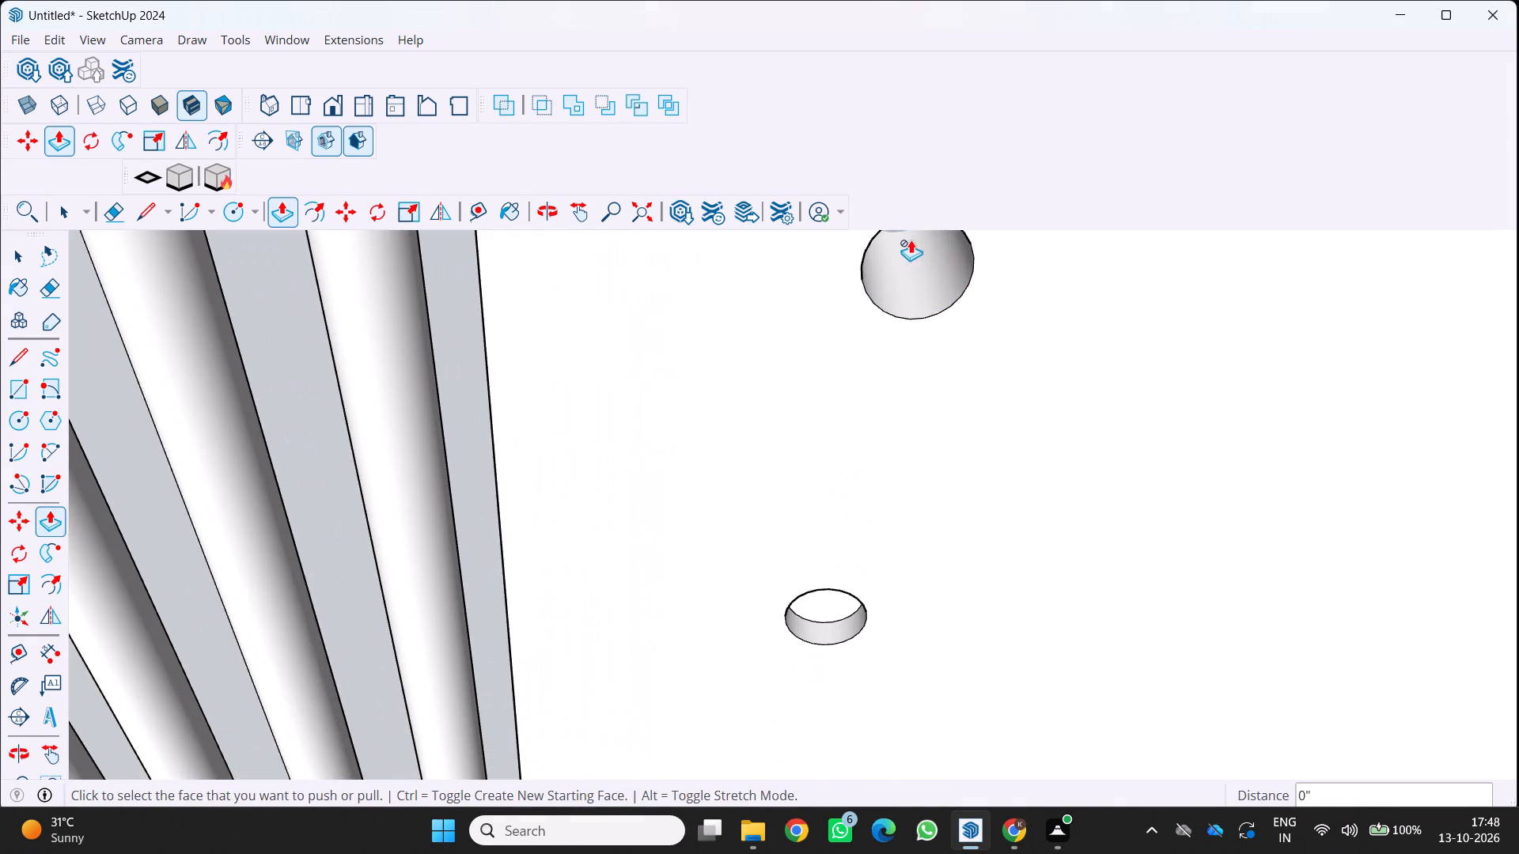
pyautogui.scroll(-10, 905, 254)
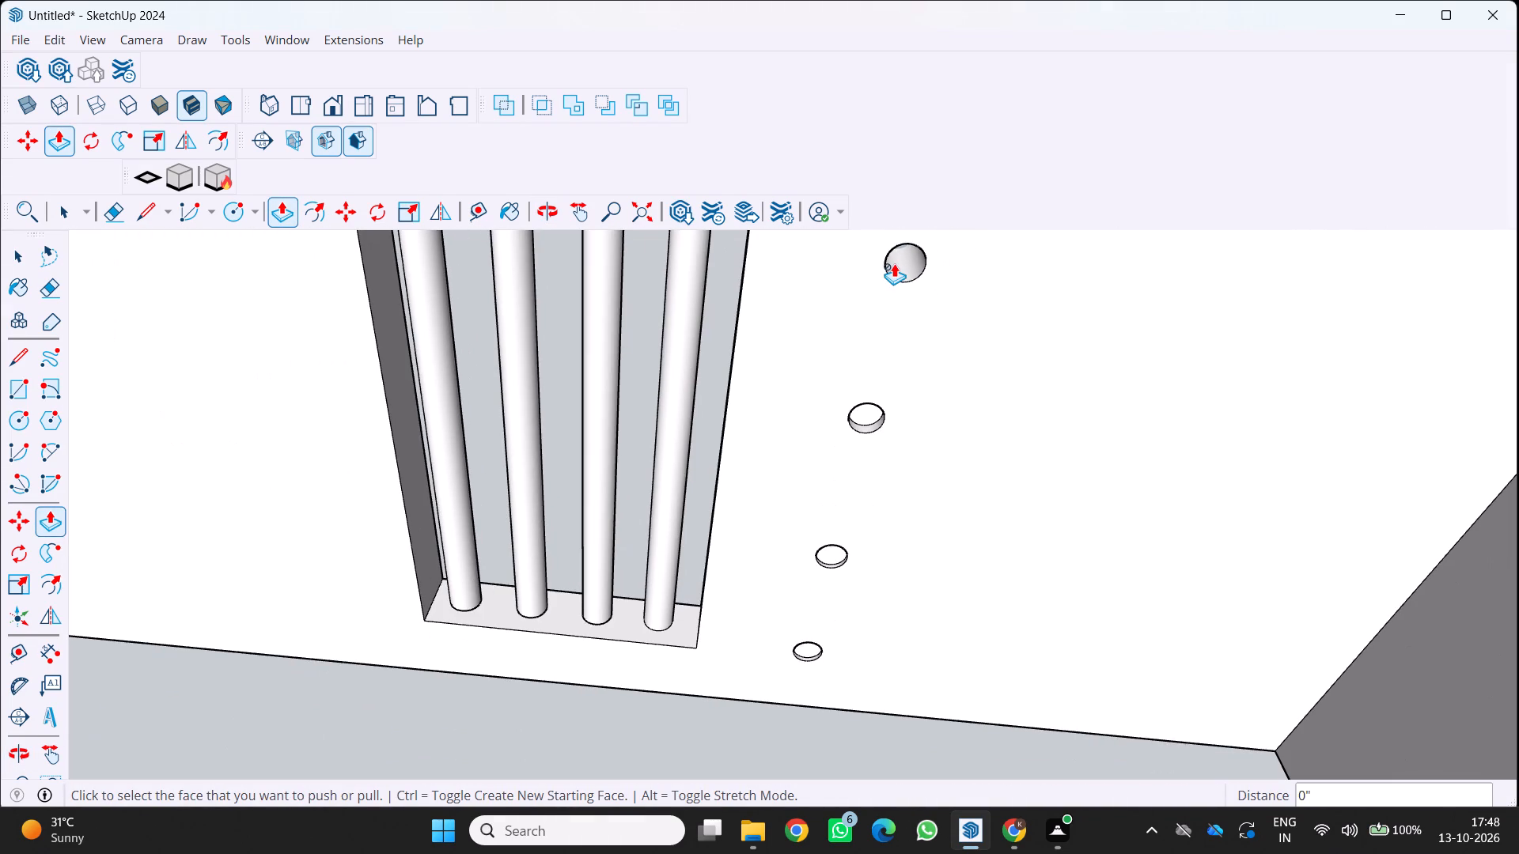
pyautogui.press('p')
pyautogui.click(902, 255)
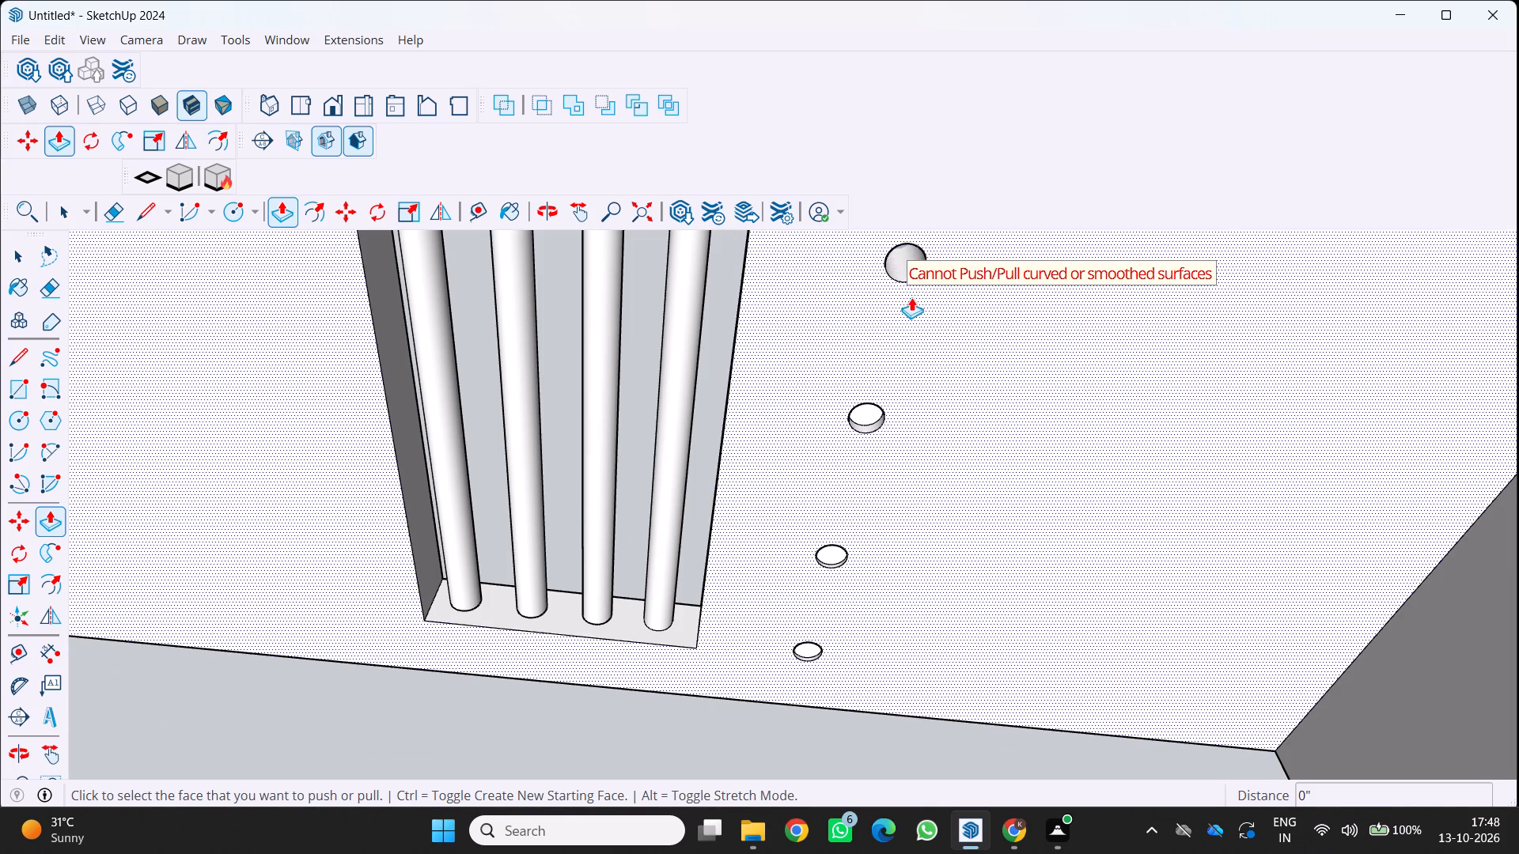
# Erase the cylinder protruding above the top slab beside the barred opening.
pyautogui.scroll(-6, 911, 297)
pyautogui.moveTo(903, 309); pyautogui.dragTo(802, 713, button='middle')
pyautogui.scroll(-1, 890, 345)
pyautogui.middleClick(802, 713)
pyautogui.scroll(-1, 802, 713)
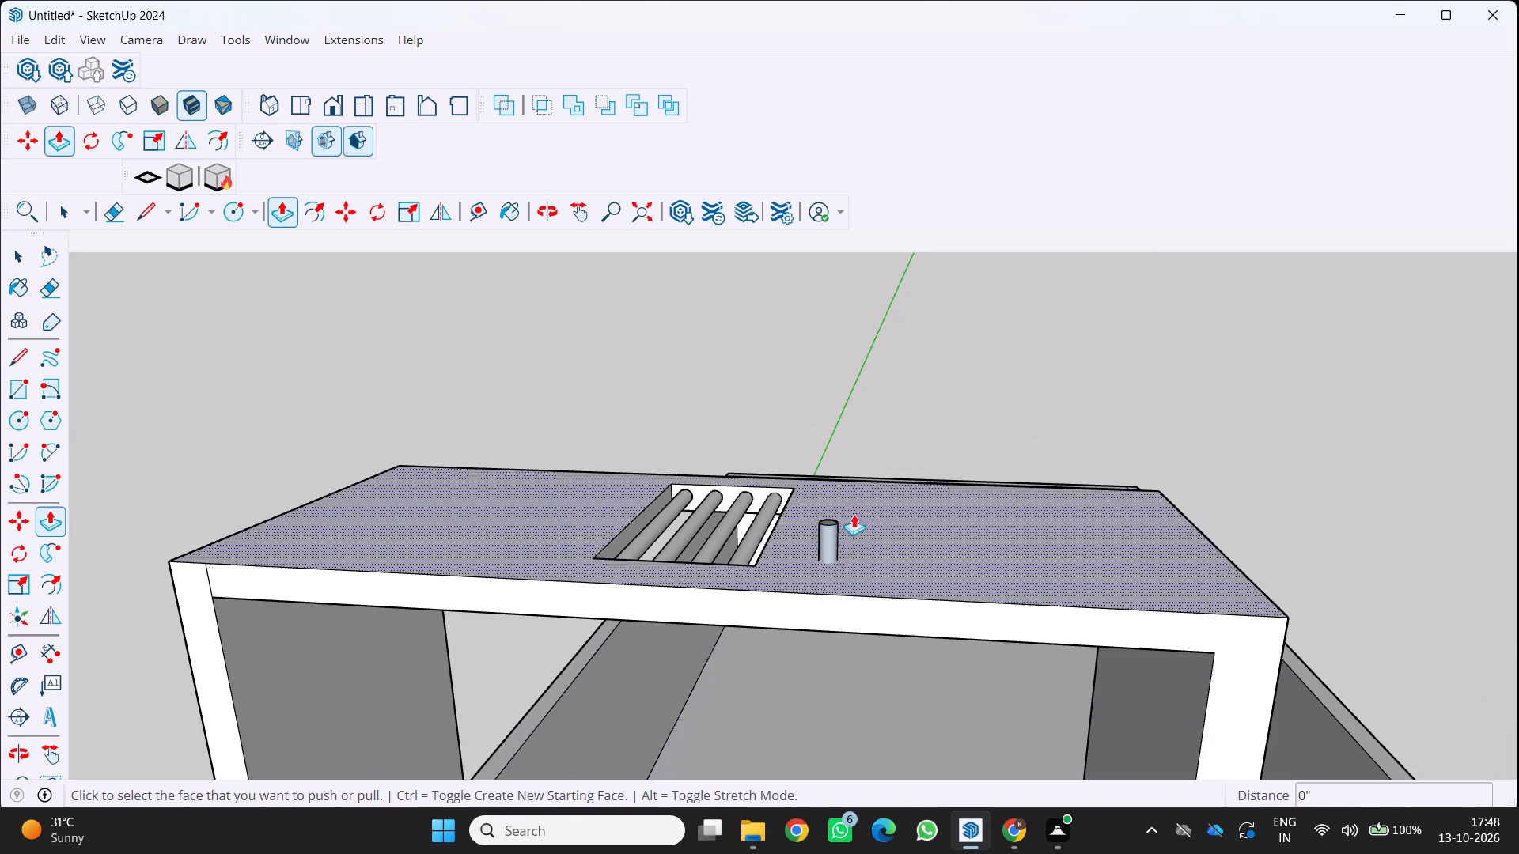
pyautogui.press('e')
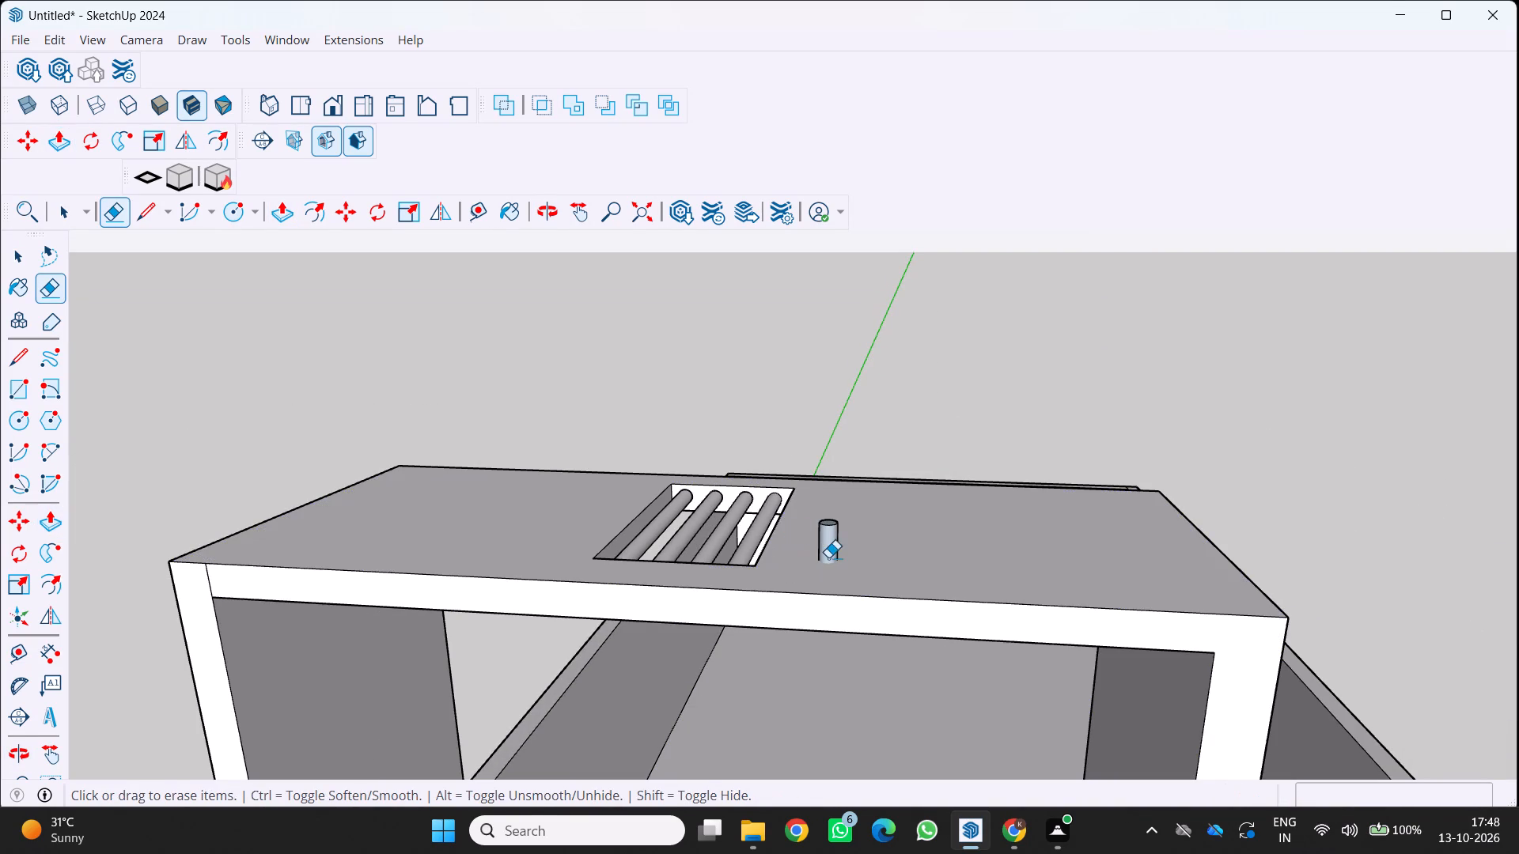
pyautogui.click(828, 557)
pyautogui.click(835, 531)
pyautogui.click(834, 530)
pyautogui.click(831, 531)
pyautogui.scroll(7, 823, 532)
pyautogui.moveTo(835, 508); pyautogui.dragTo(838, 528)
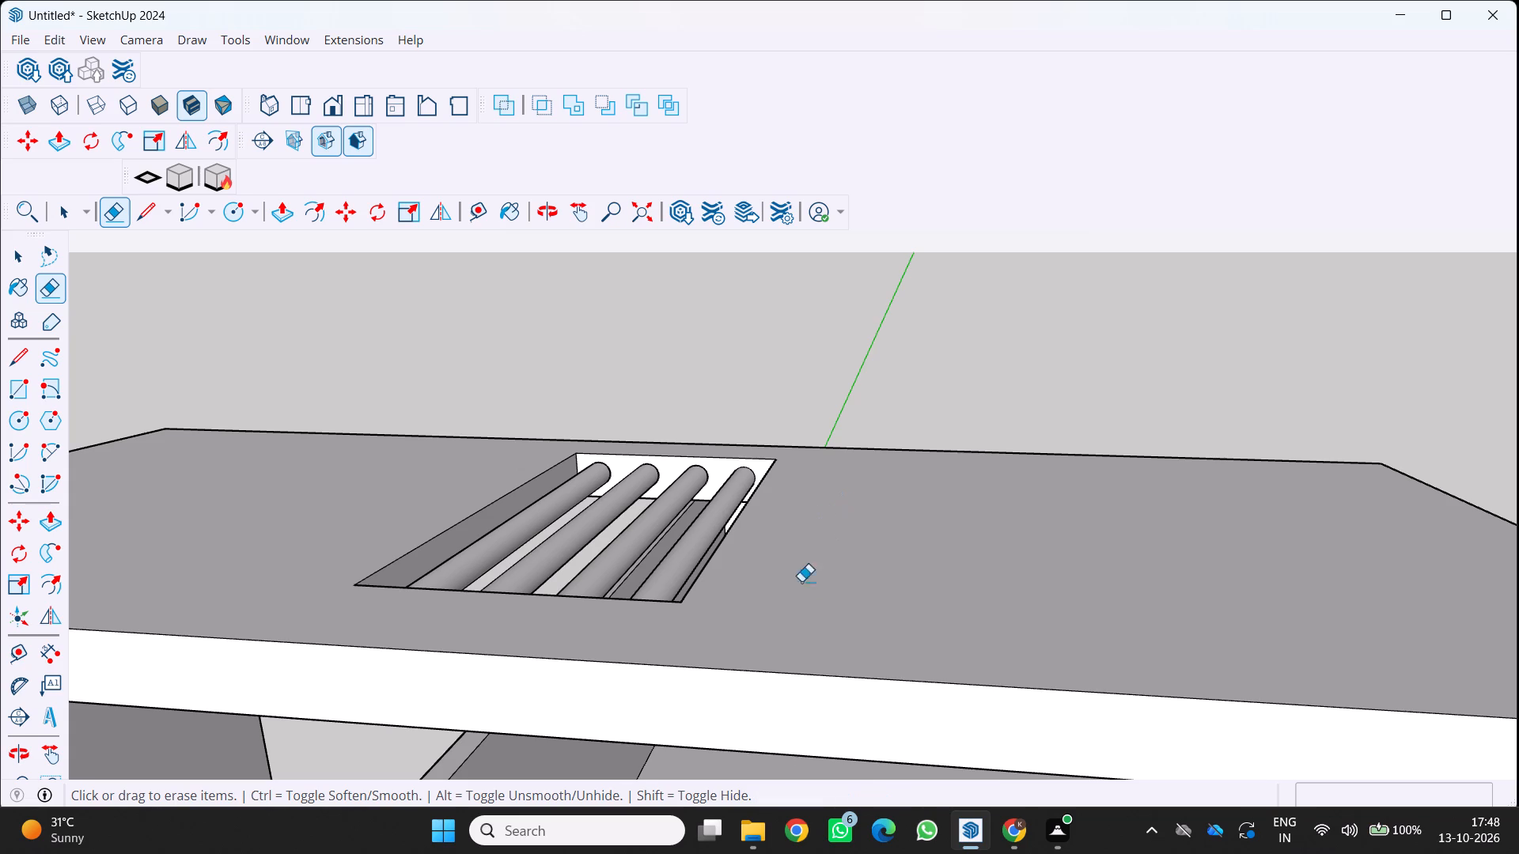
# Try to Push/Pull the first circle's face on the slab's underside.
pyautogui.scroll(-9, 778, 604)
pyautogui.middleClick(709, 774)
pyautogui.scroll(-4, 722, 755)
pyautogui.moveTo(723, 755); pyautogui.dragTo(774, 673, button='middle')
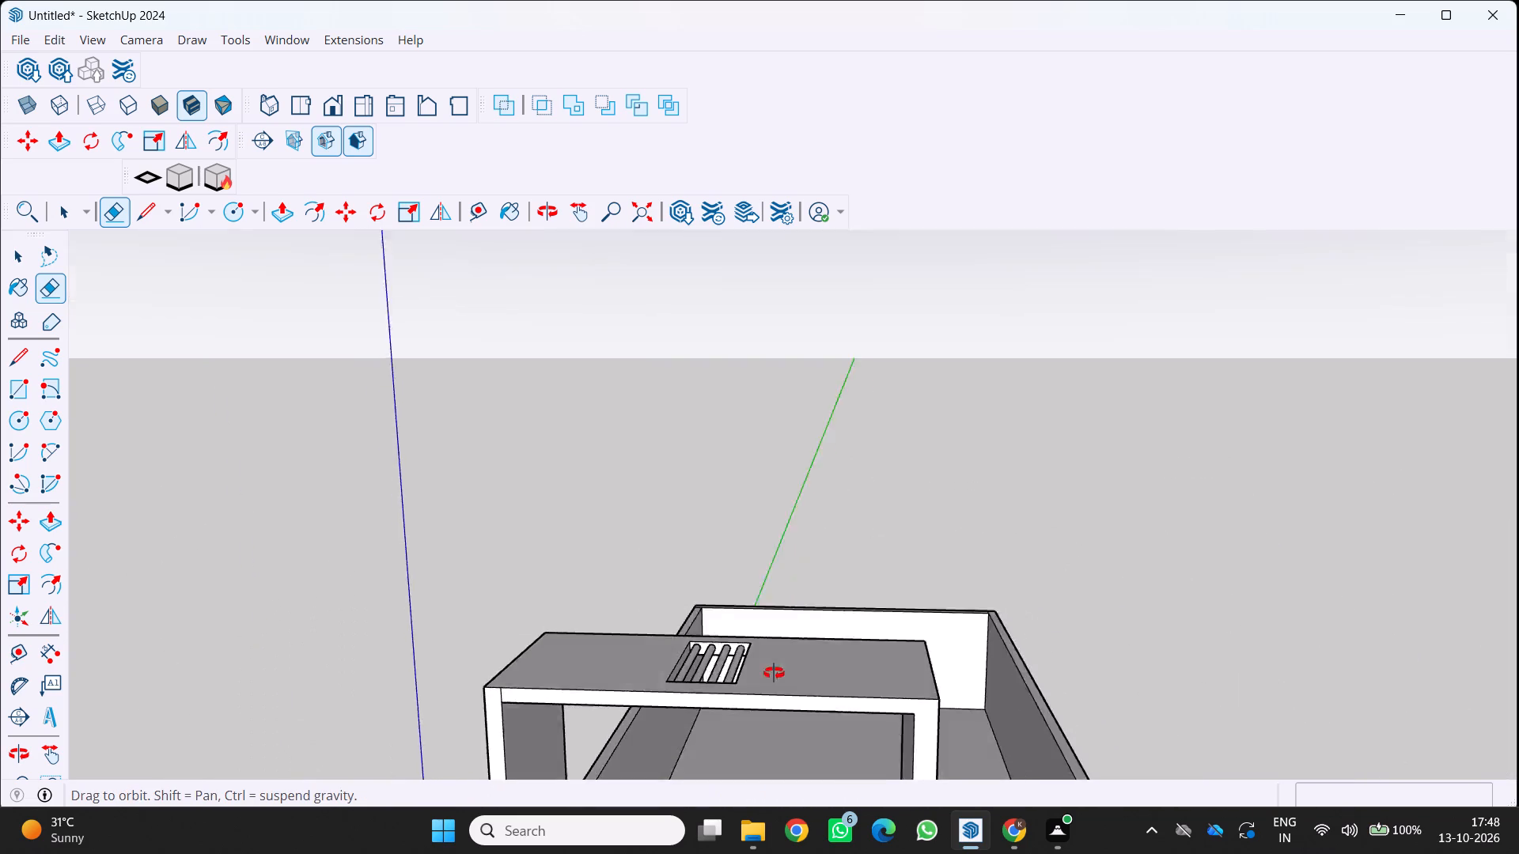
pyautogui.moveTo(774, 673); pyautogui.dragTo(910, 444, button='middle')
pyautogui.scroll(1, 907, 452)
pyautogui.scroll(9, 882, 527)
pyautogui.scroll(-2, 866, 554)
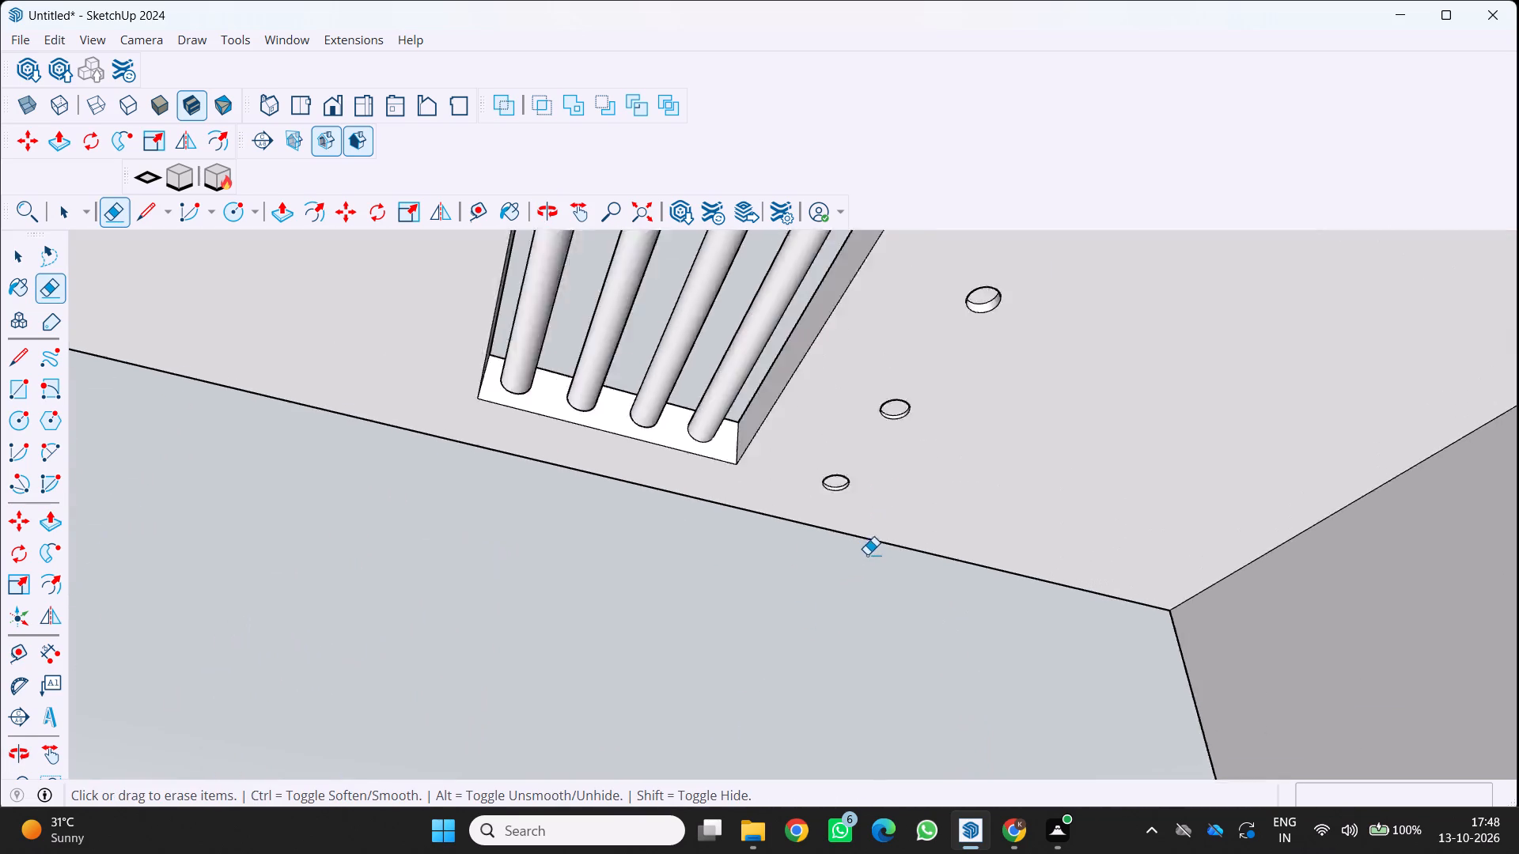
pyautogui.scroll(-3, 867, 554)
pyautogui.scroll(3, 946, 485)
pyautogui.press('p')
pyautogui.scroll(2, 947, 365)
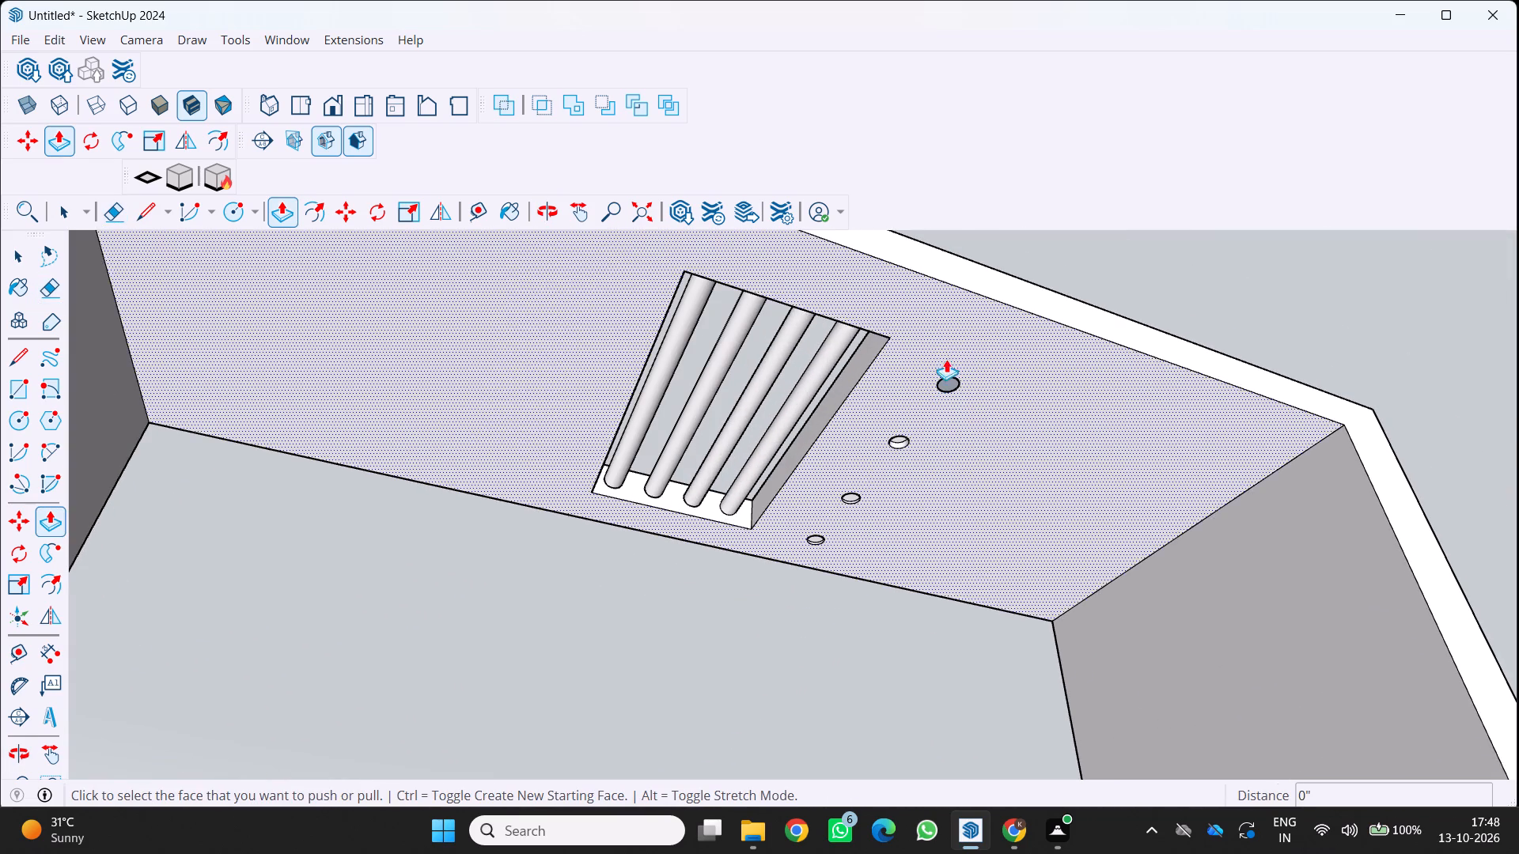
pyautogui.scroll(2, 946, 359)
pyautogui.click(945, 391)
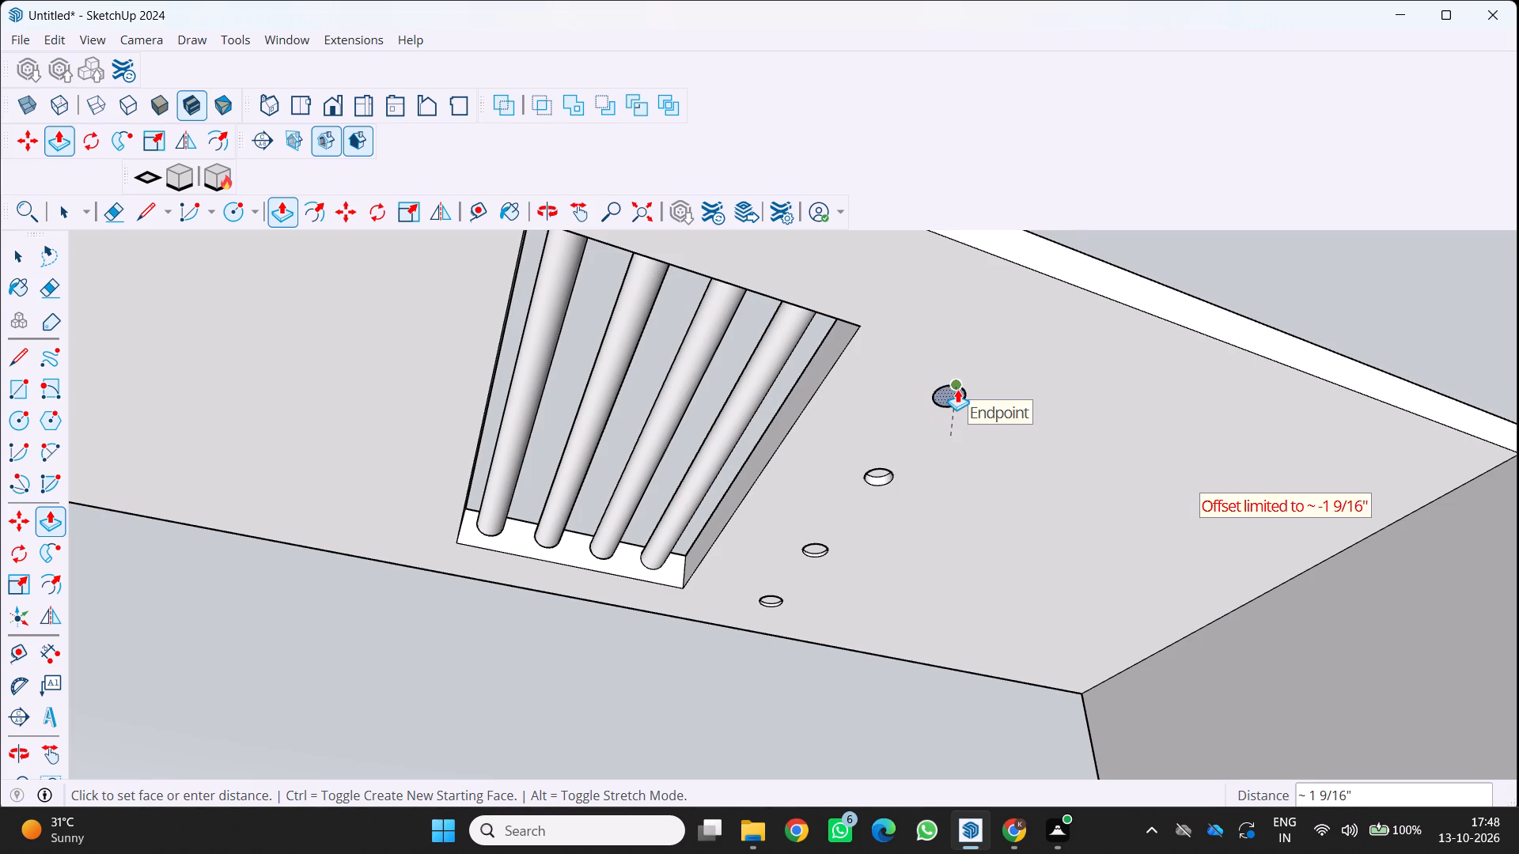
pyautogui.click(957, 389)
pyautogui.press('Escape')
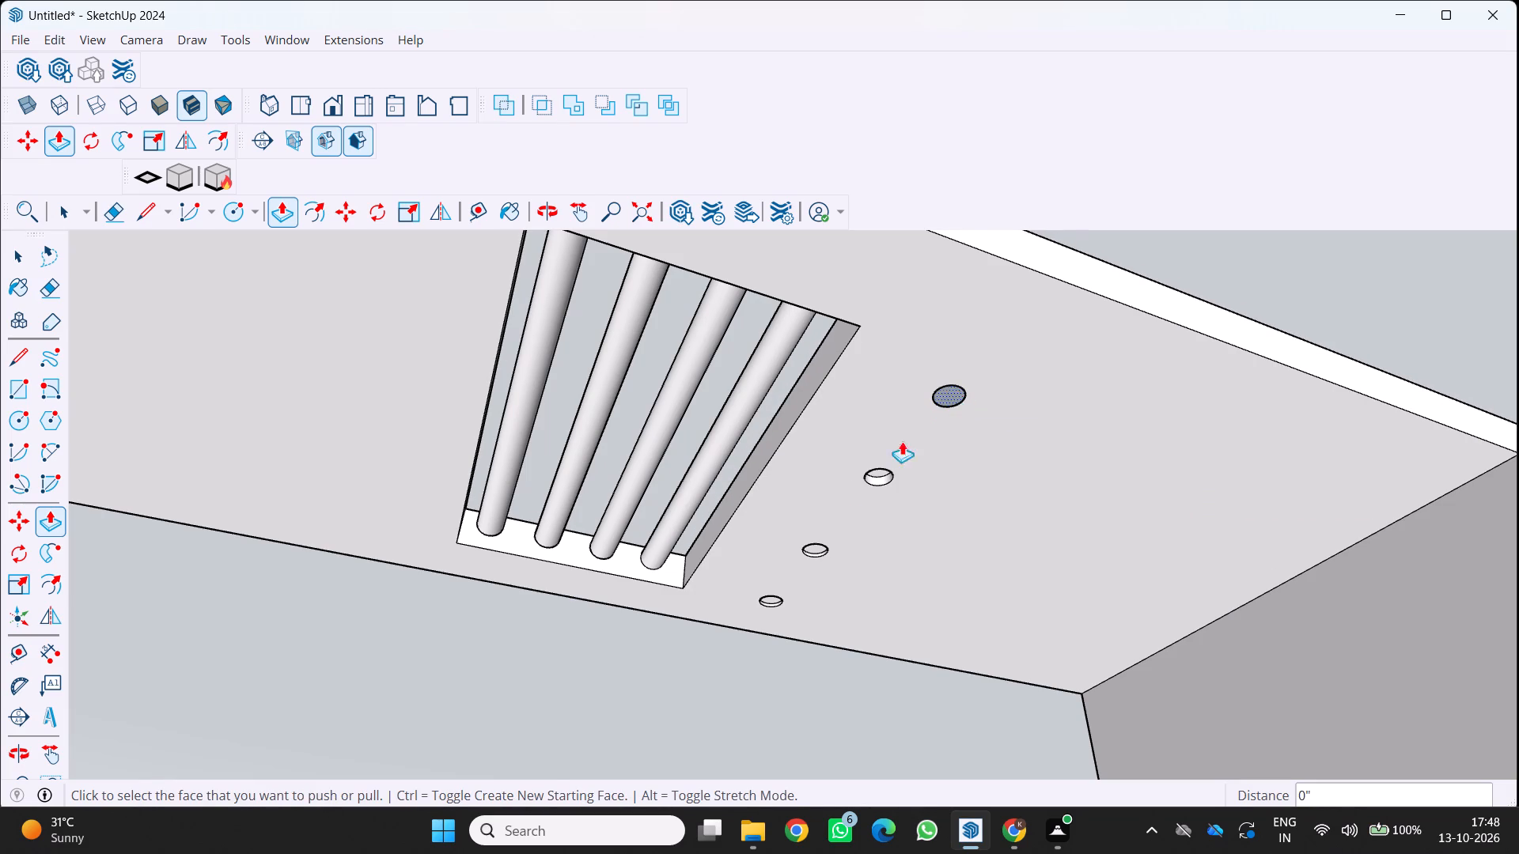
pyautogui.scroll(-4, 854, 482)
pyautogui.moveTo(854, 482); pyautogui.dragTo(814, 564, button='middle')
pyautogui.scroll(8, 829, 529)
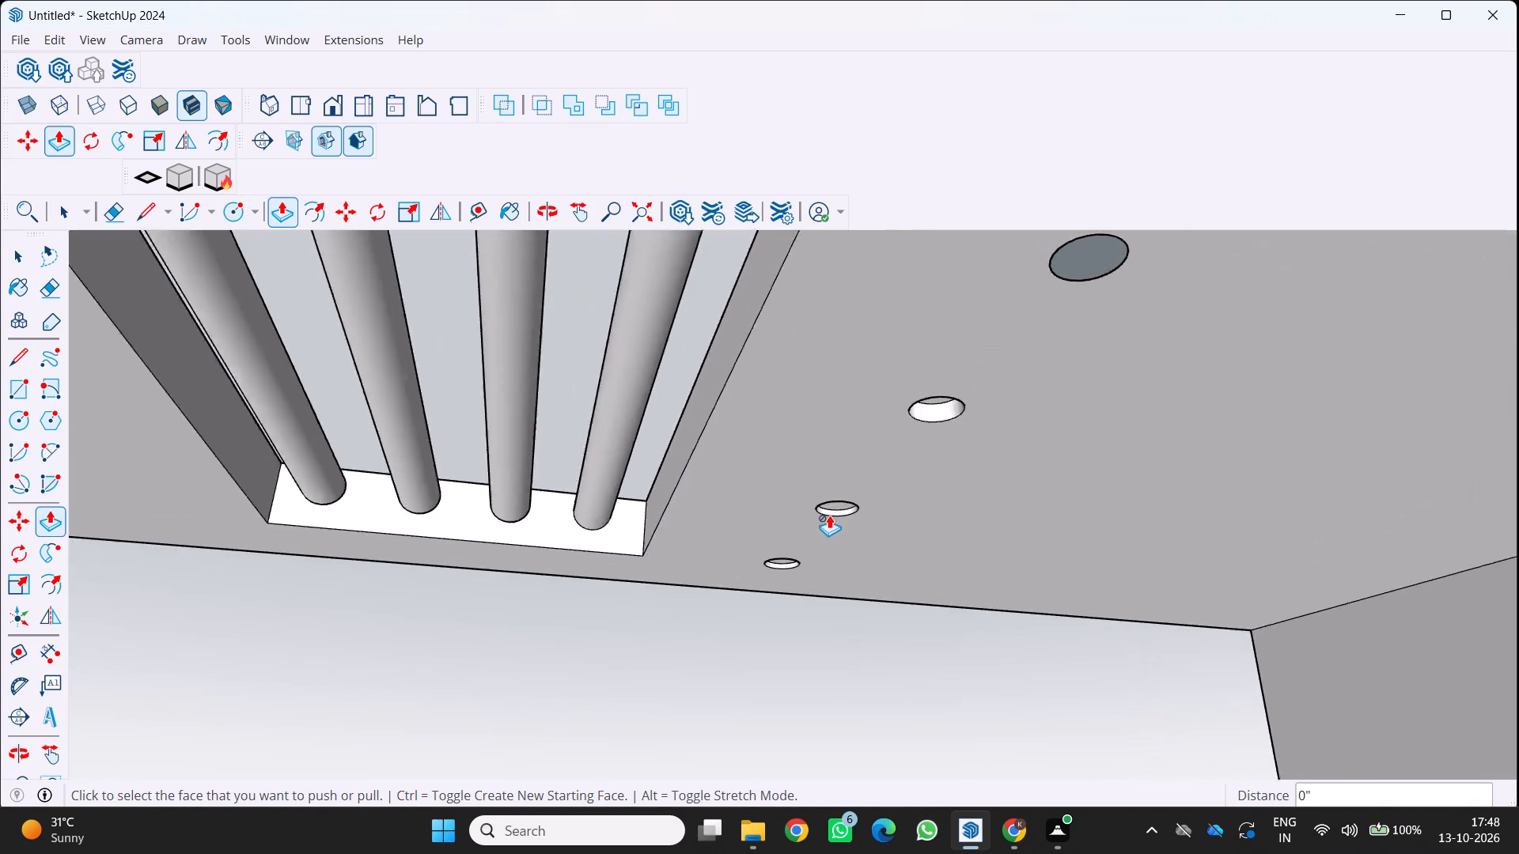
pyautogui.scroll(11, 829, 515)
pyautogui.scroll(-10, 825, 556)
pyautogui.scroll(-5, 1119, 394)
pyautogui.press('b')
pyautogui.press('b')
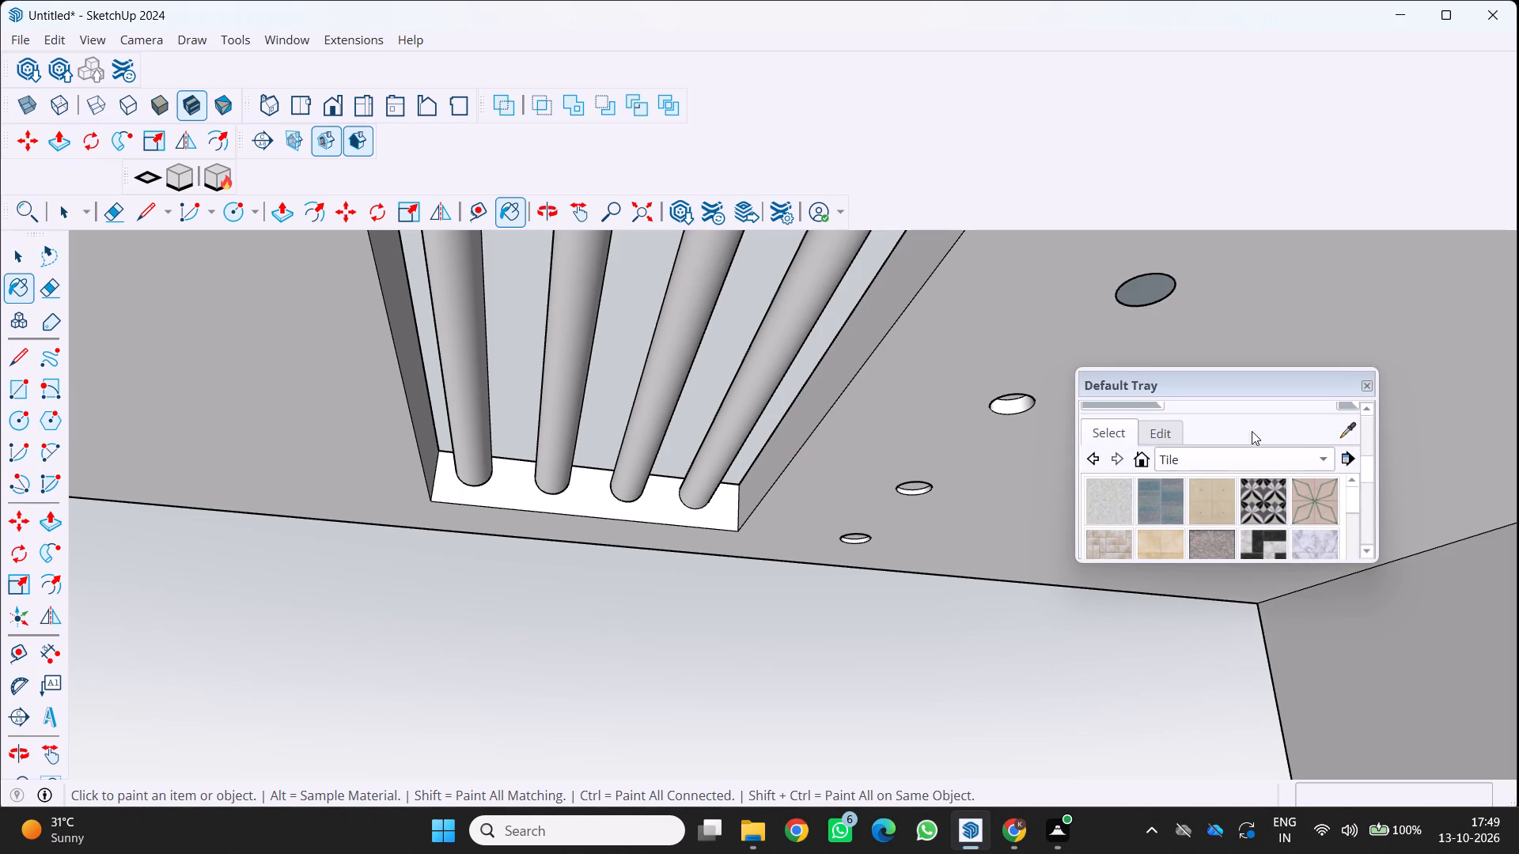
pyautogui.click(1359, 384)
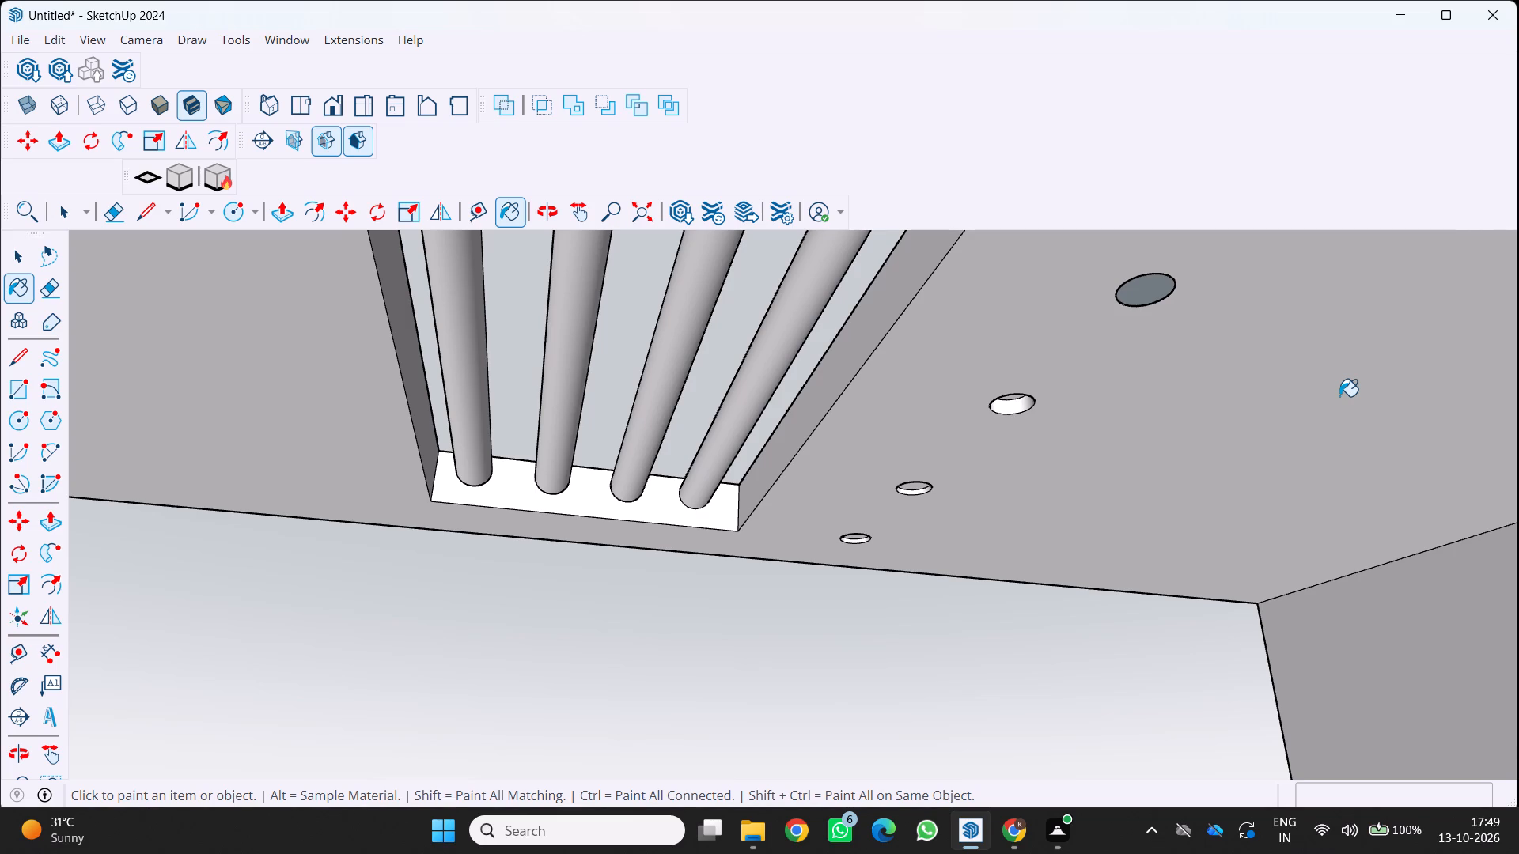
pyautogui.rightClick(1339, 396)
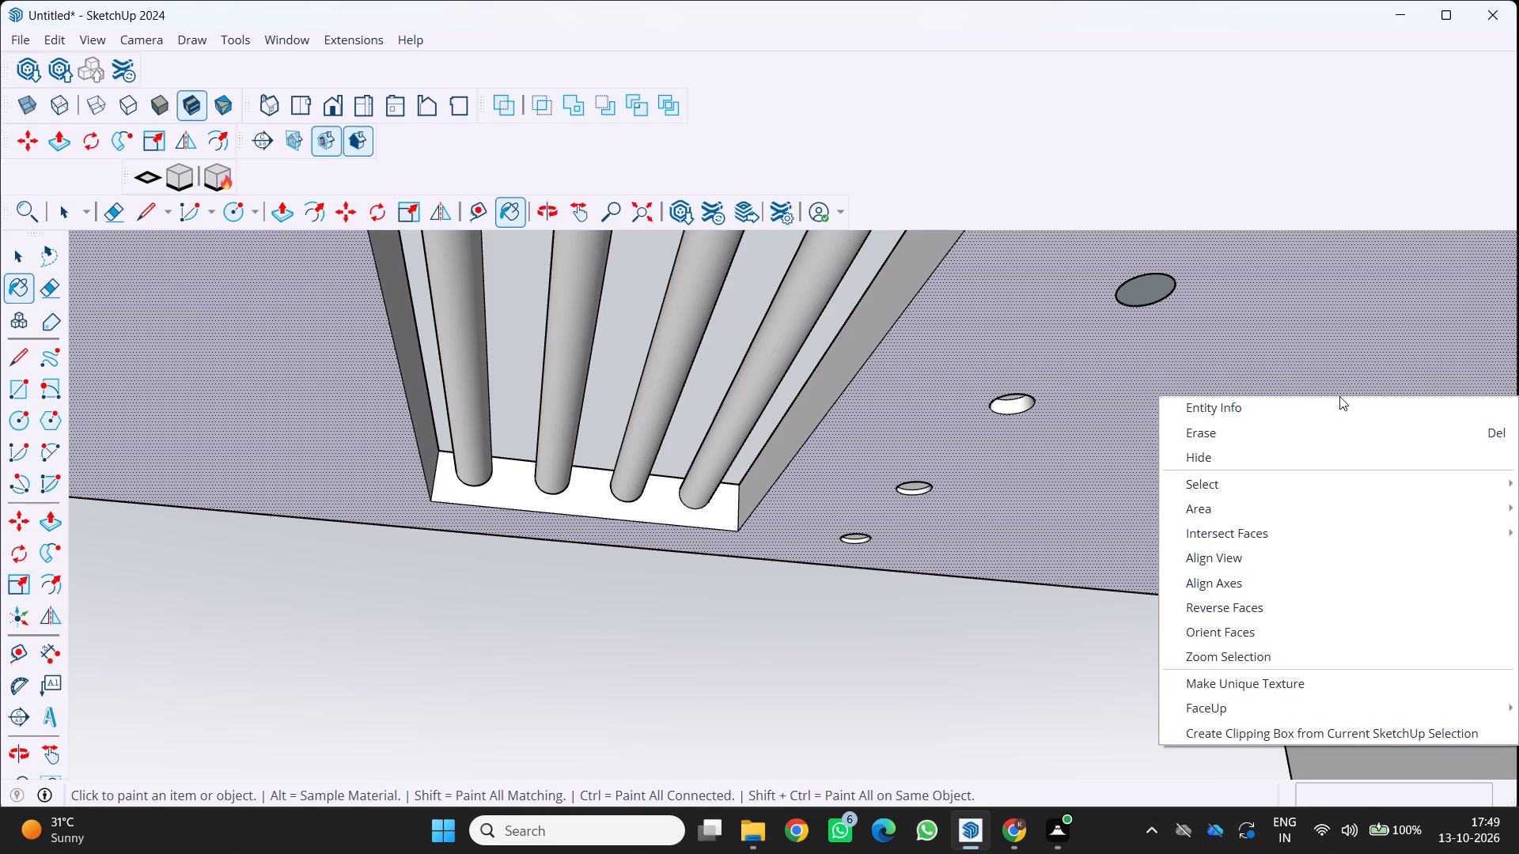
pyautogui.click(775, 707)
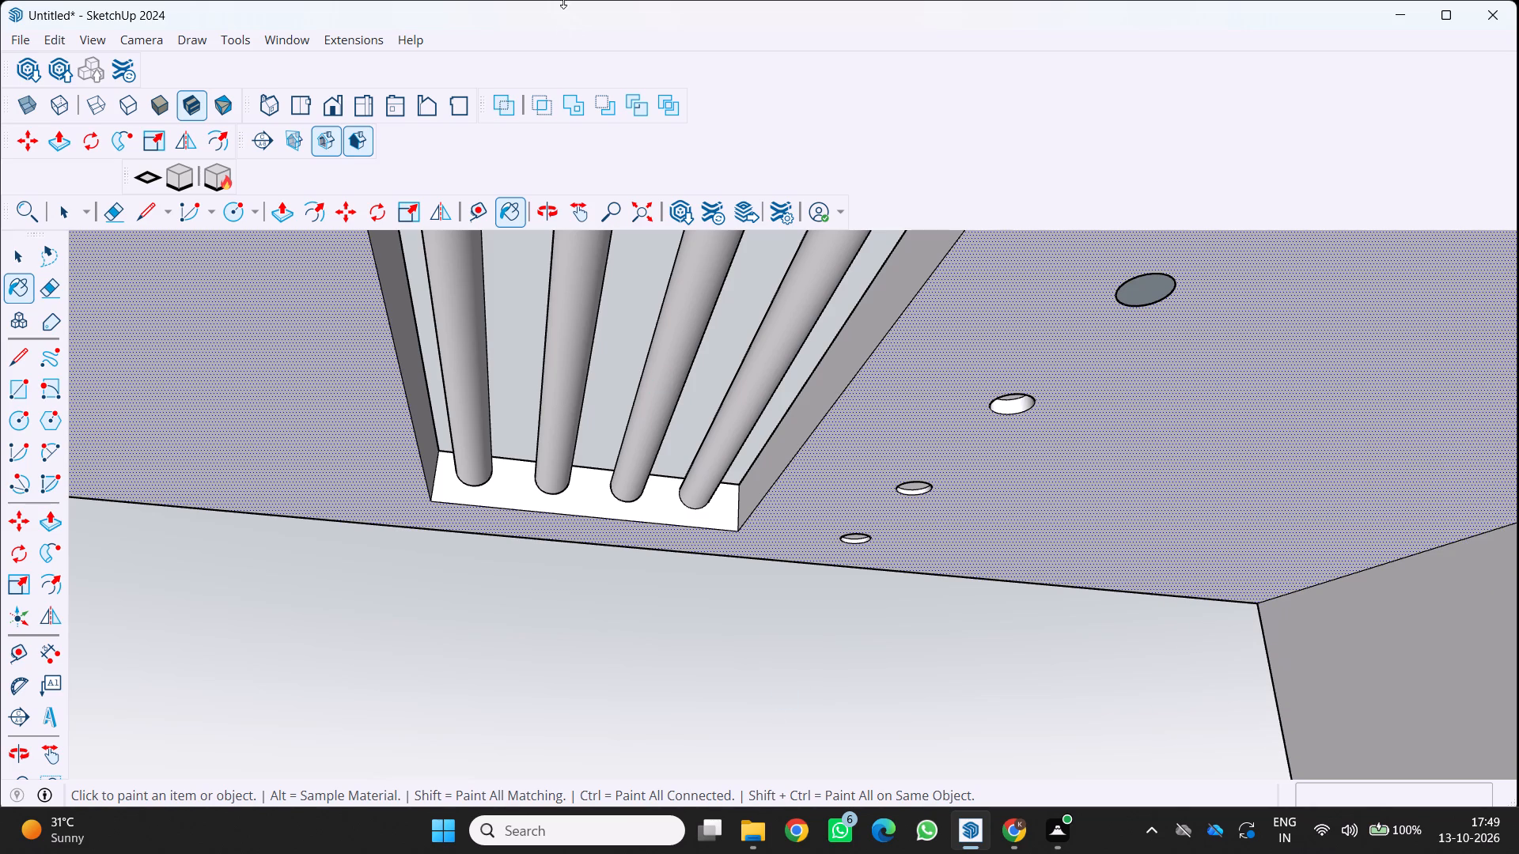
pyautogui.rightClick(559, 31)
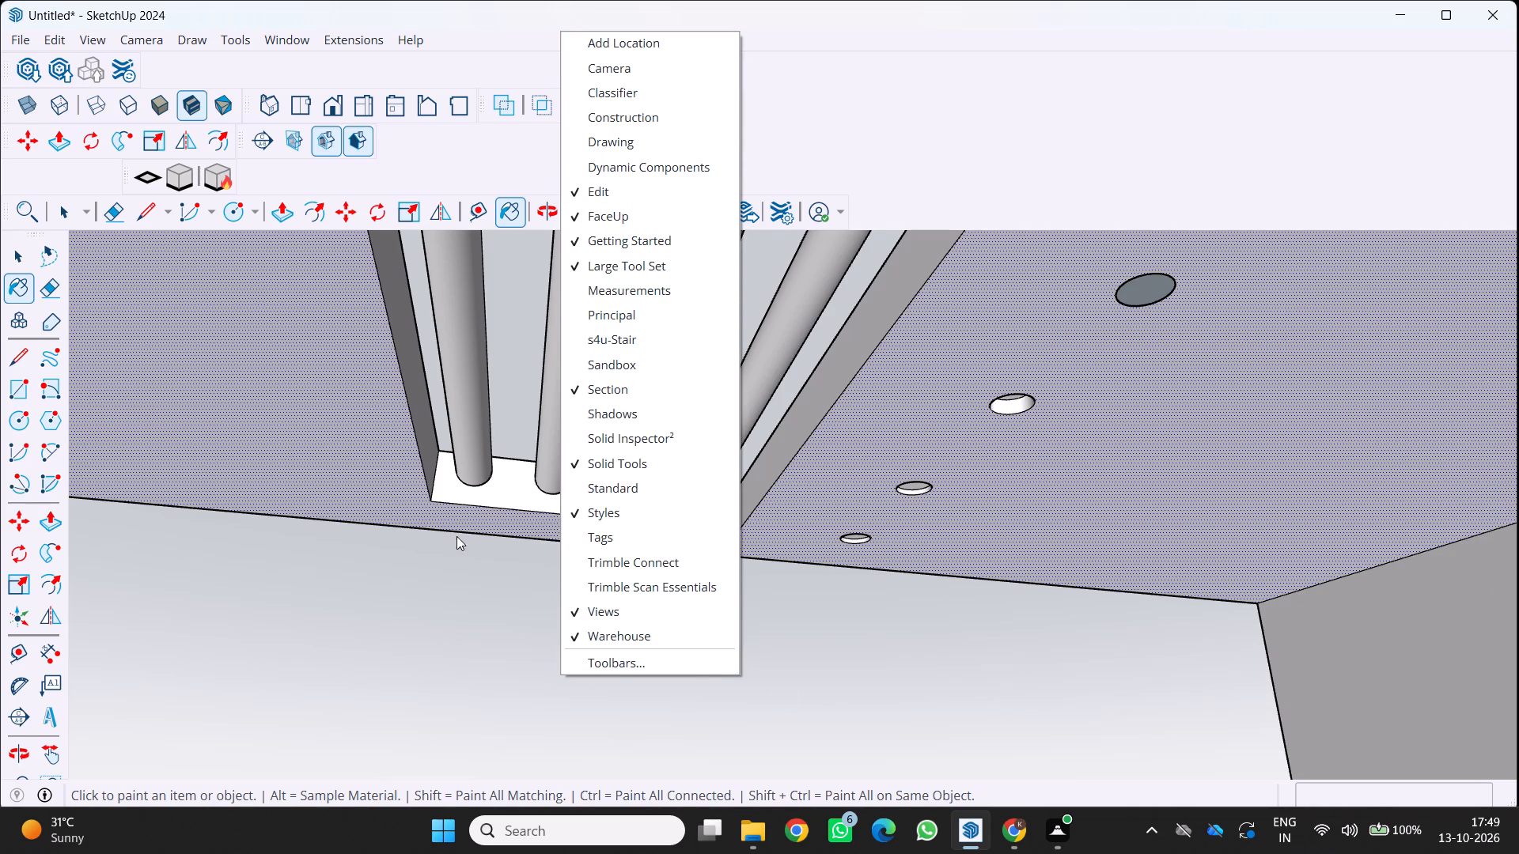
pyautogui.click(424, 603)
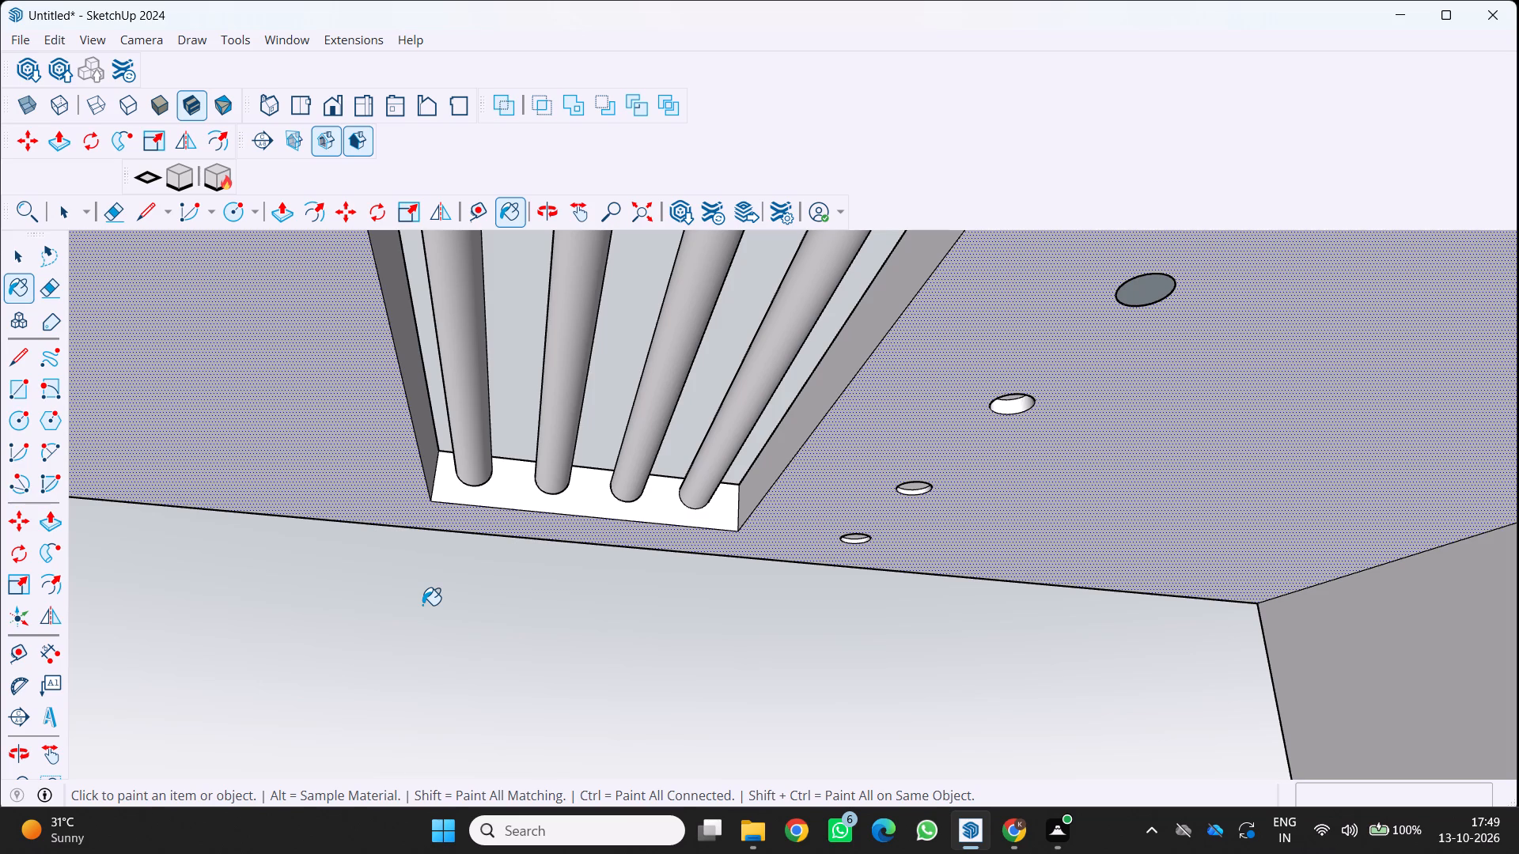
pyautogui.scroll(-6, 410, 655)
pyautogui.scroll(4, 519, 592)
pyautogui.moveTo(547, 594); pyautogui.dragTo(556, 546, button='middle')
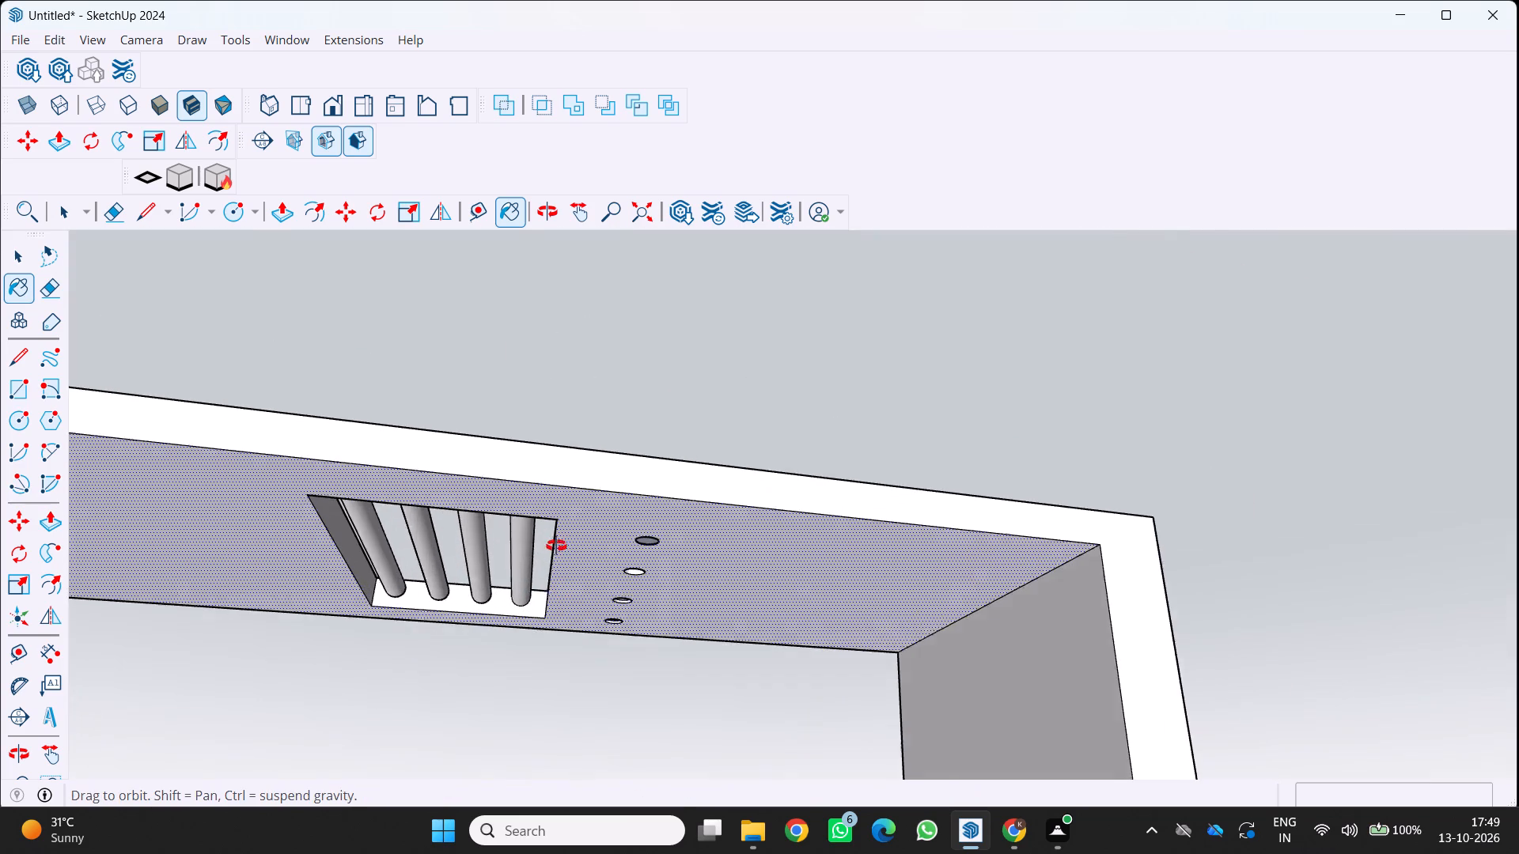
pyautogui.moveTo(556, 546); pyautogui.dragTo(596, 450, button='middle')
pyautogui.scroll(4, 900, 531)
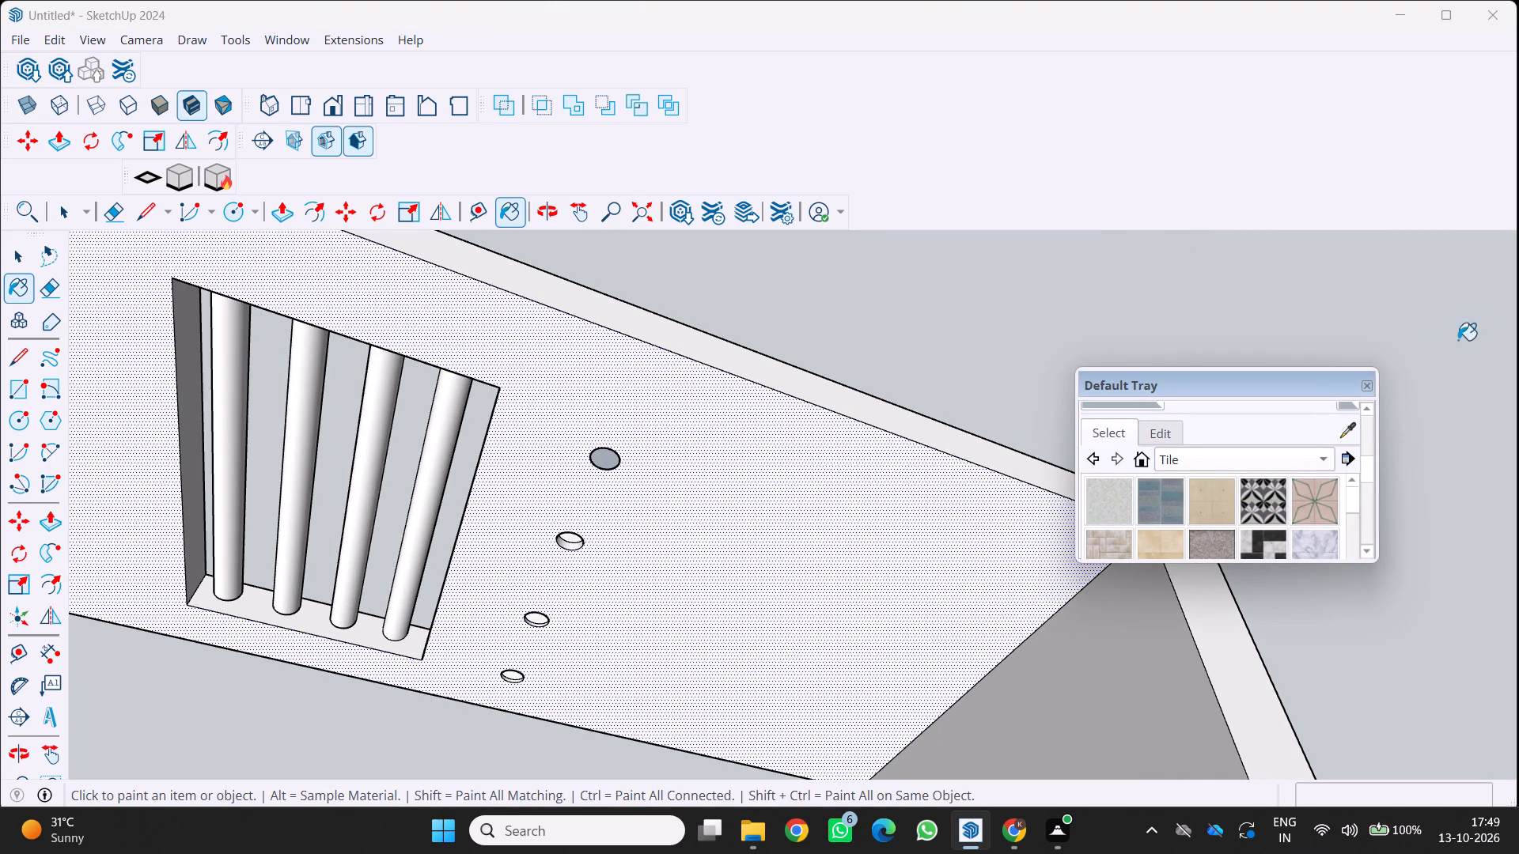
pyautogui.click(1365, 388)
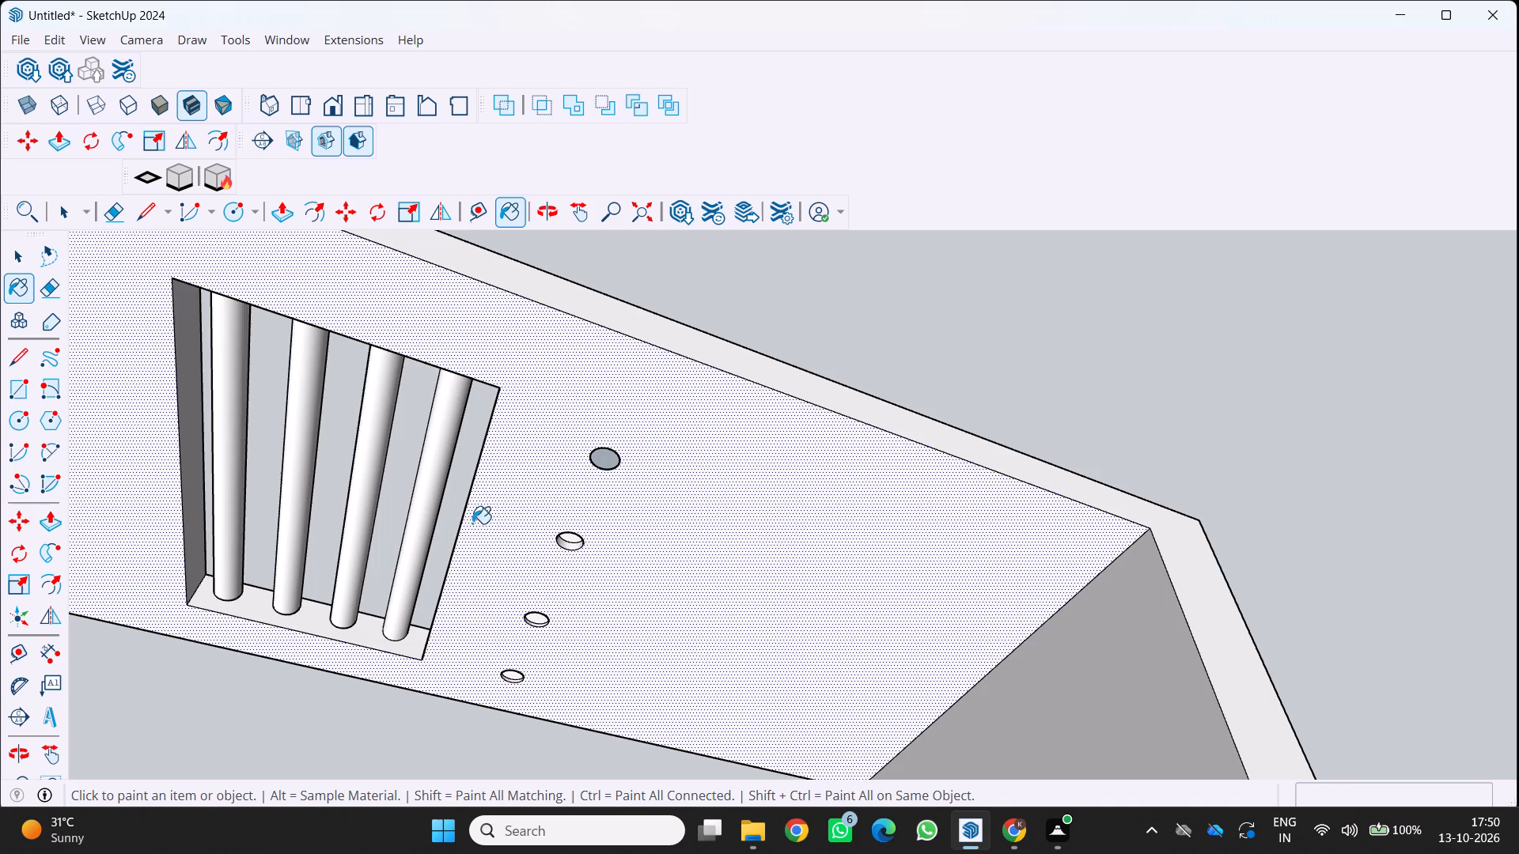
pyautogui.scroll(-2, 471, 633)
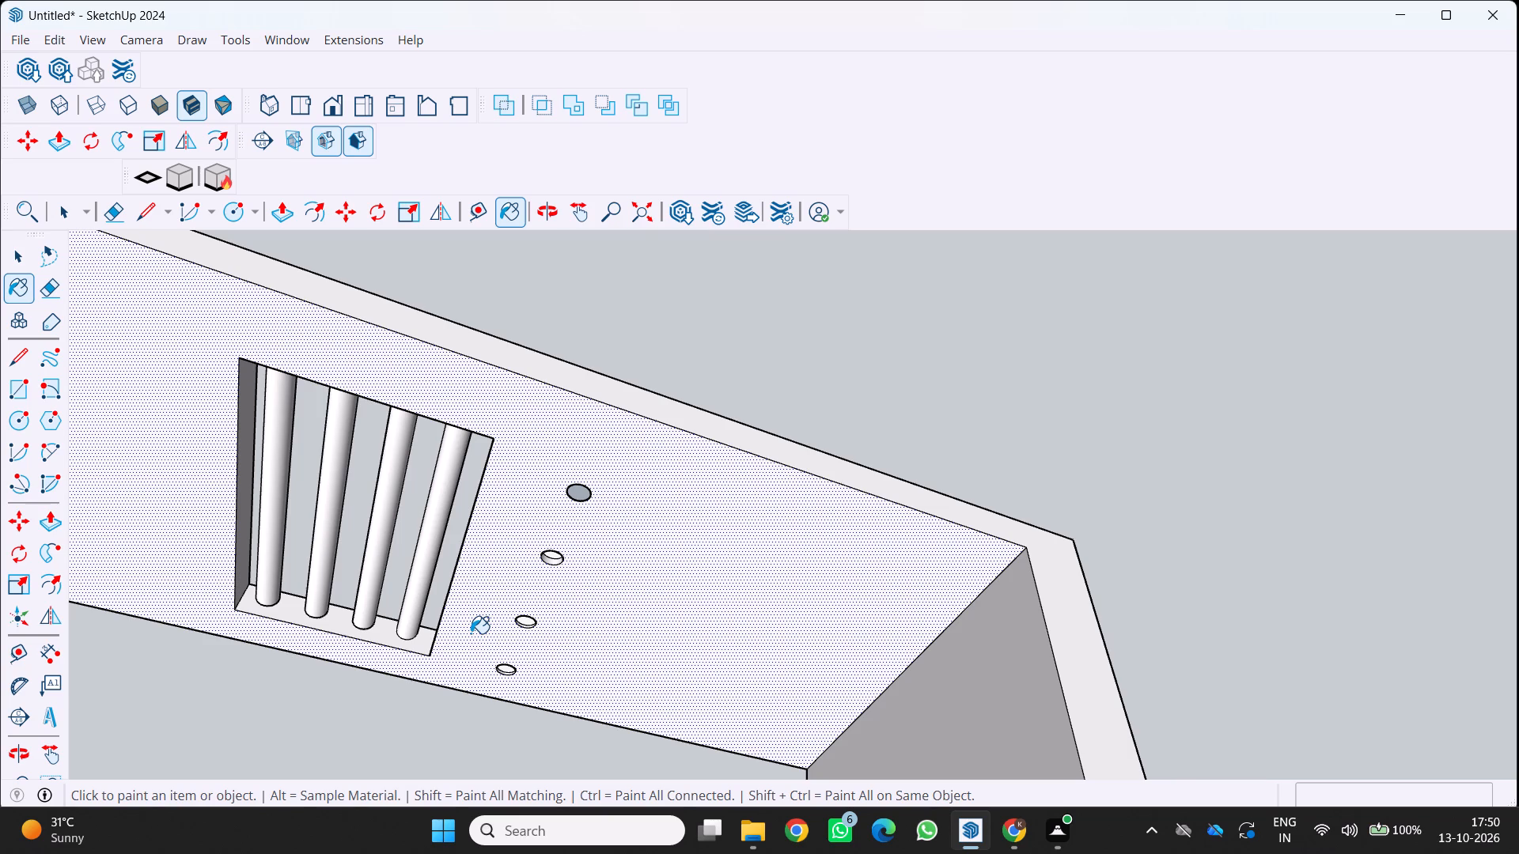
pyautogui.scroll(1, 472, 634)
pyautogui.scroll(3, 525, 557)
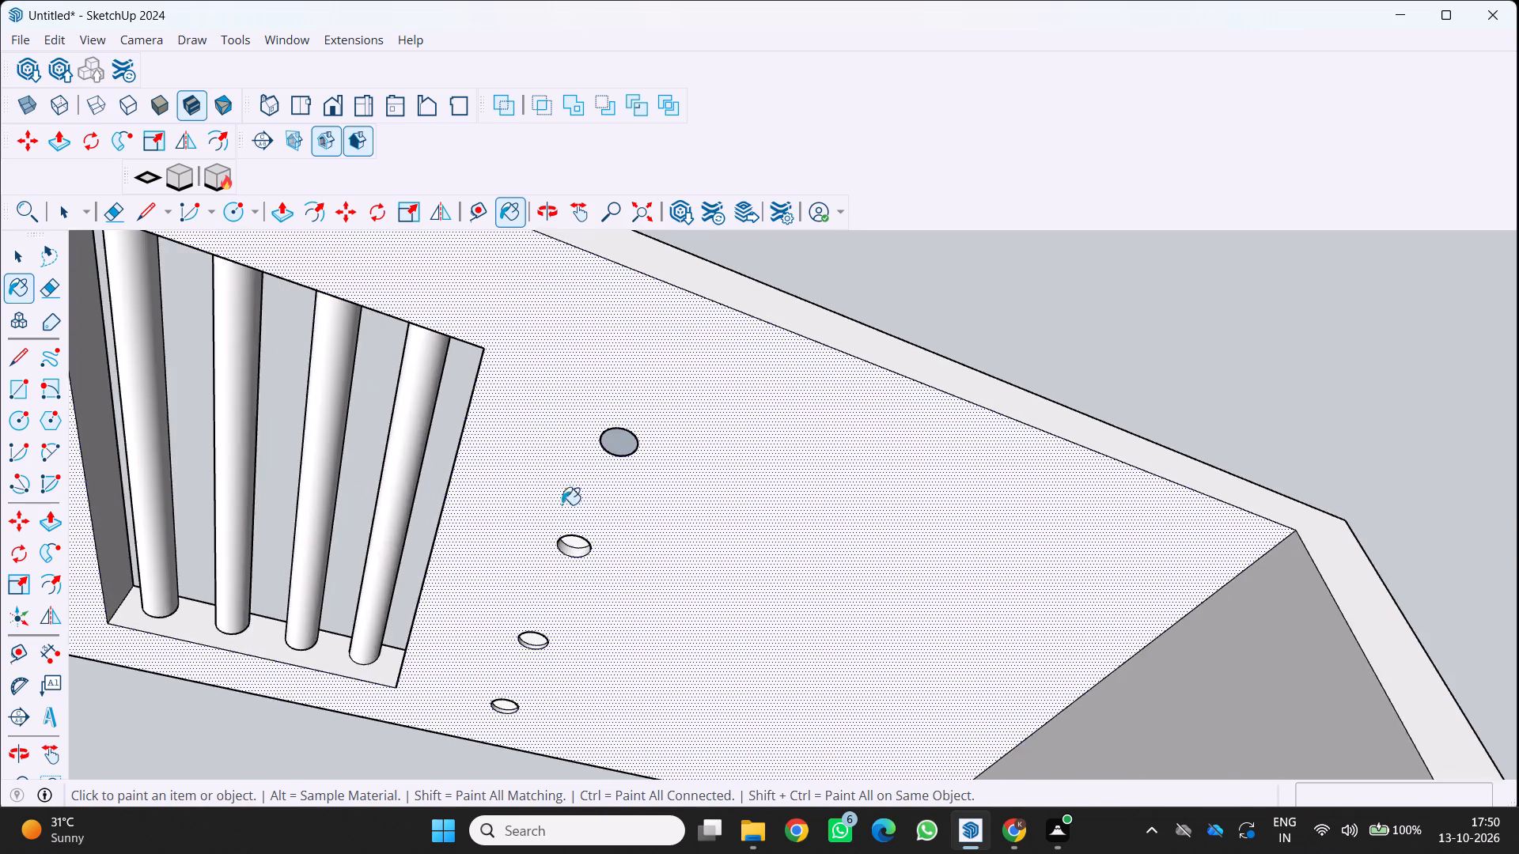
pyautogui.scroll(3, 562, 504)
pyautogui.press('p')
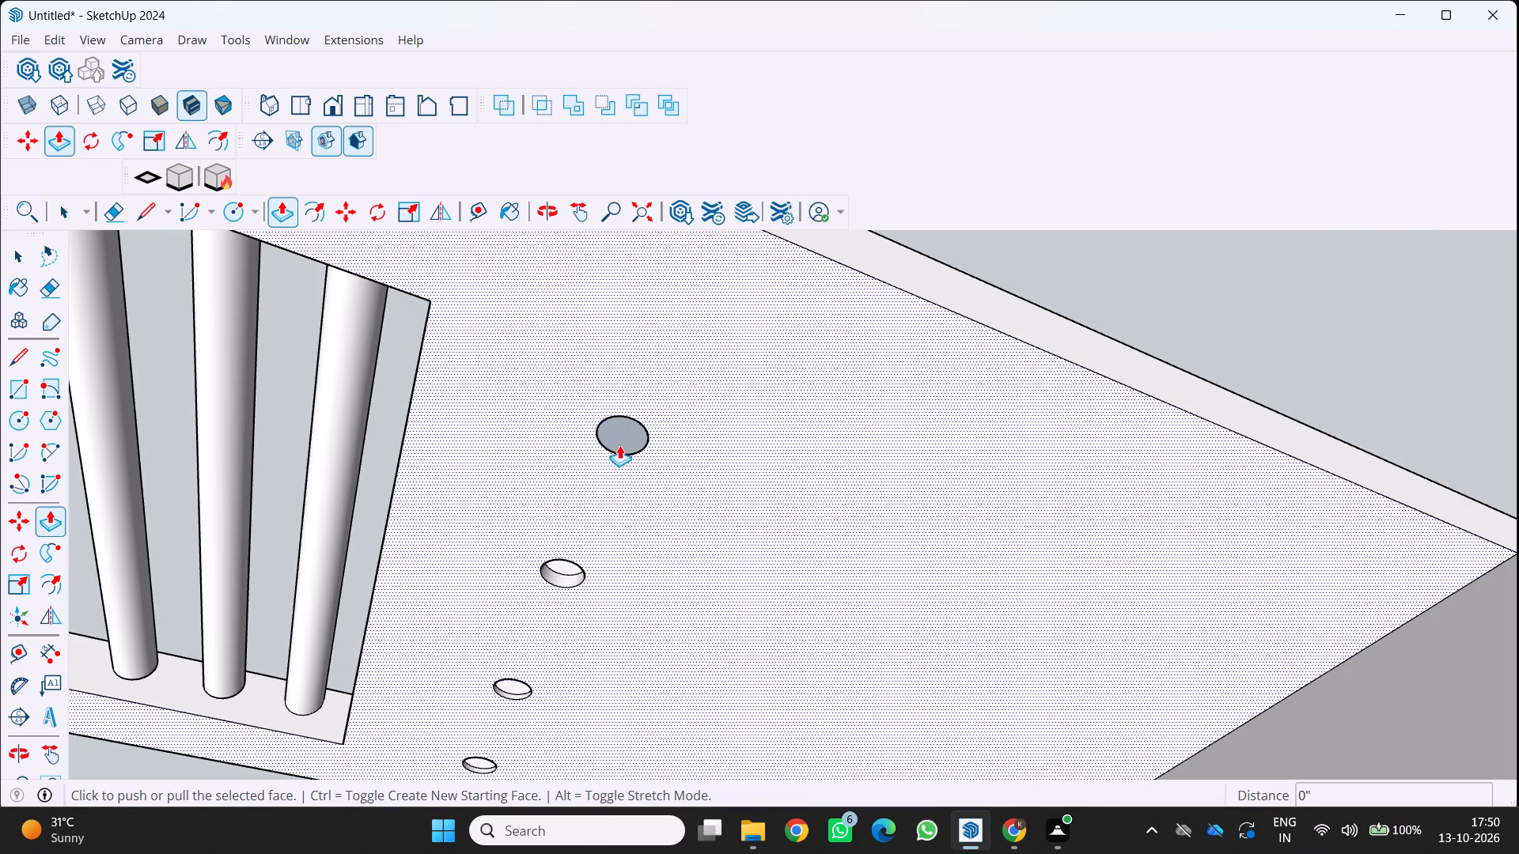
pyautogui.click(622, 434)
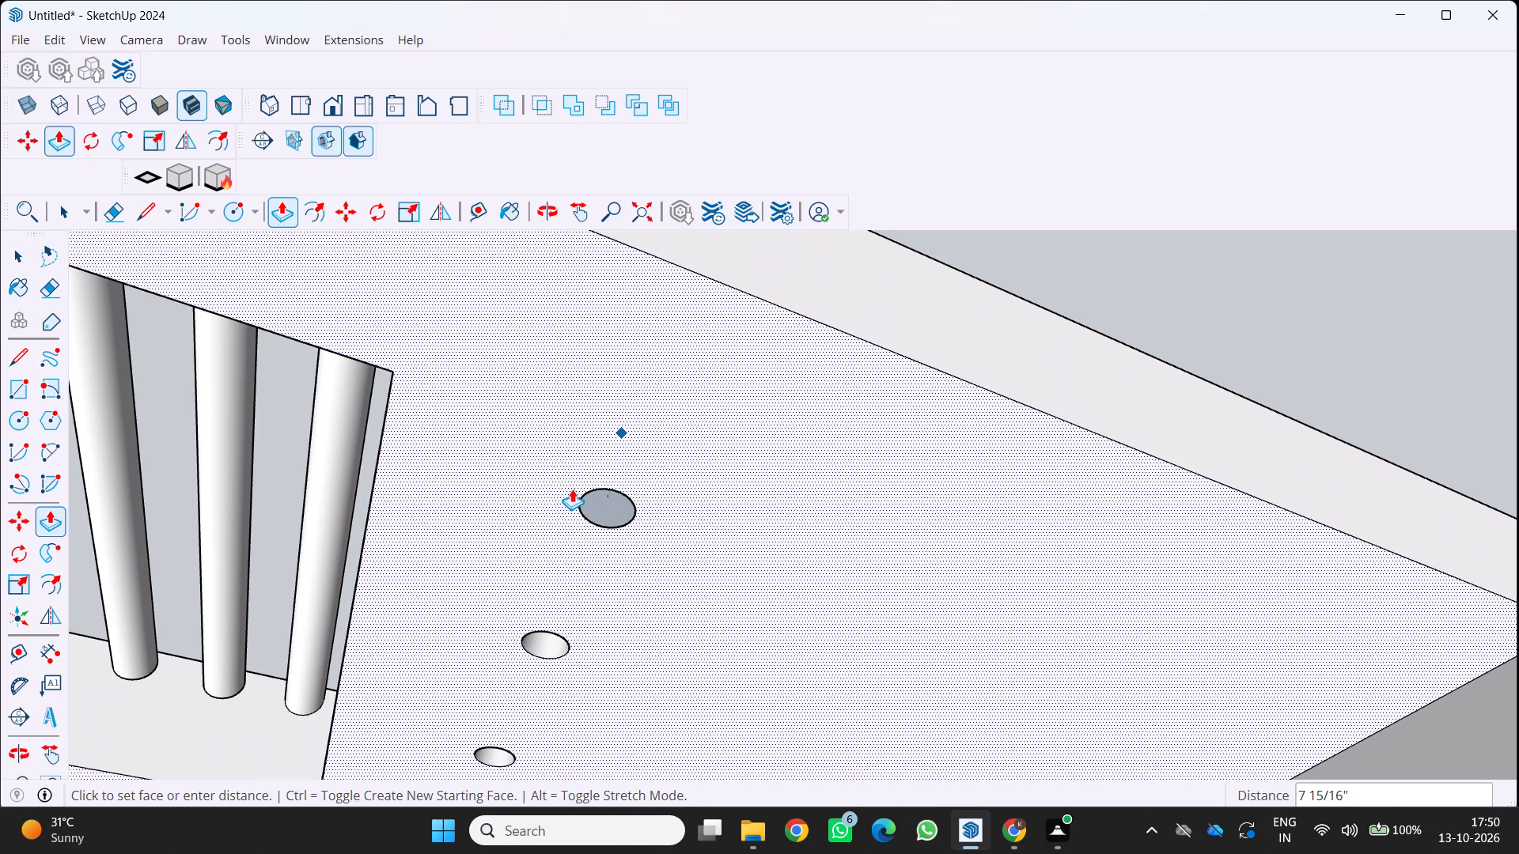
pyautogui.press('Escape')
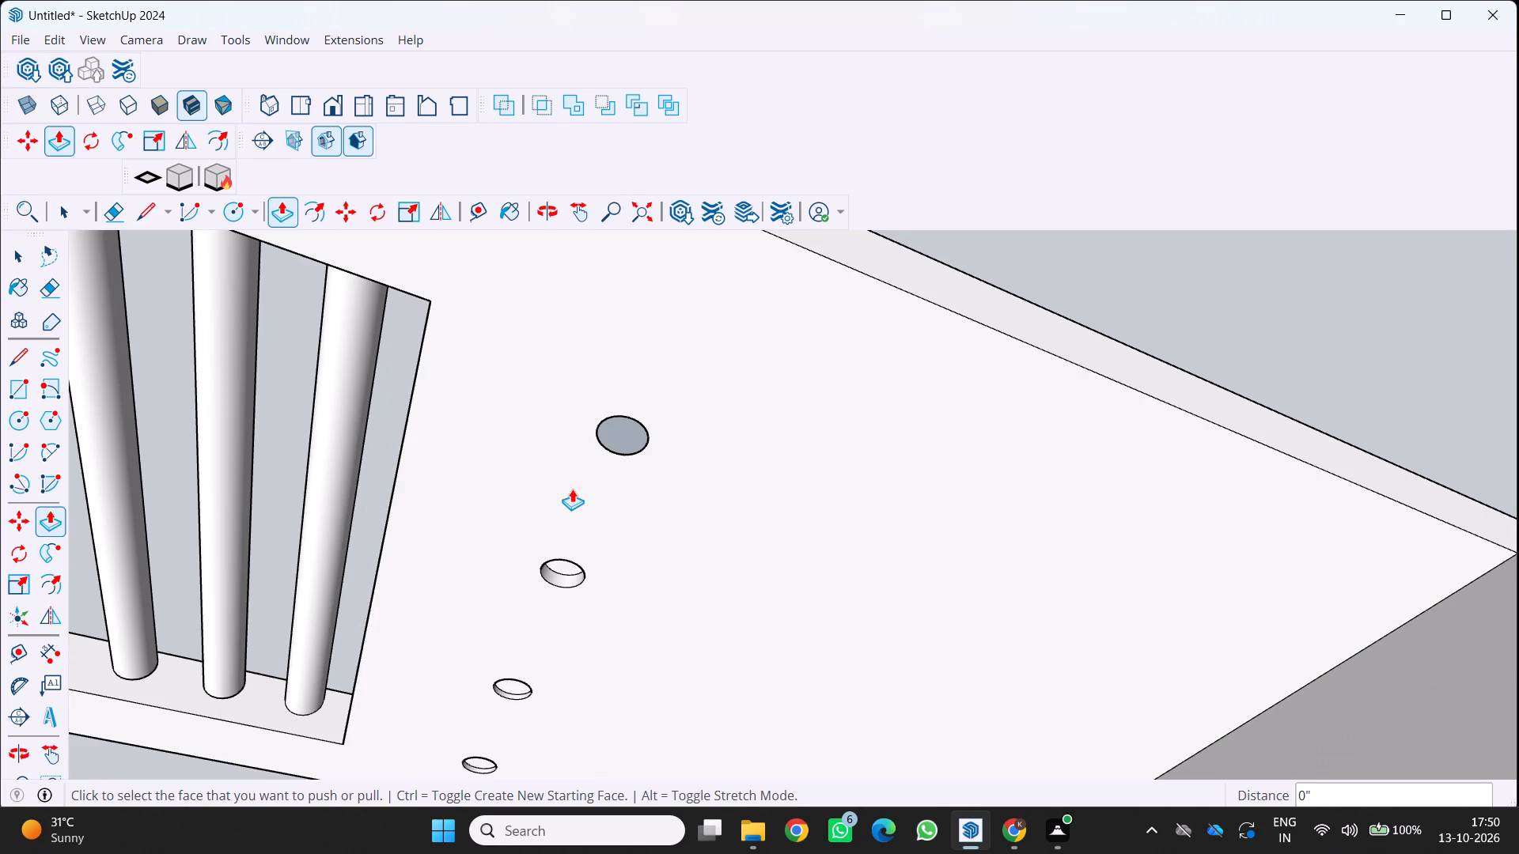
# Examine the round recesses and barred opening in the slab's underside, the rooftop frame and the whole house front.
pyautogui.scroll(-5, 606, 468)
pyautogui.moveTo(619, 466); pyautogui.dragTo(781, 528, button='middle')
pyautogui.scroll(-4, 781, 528)
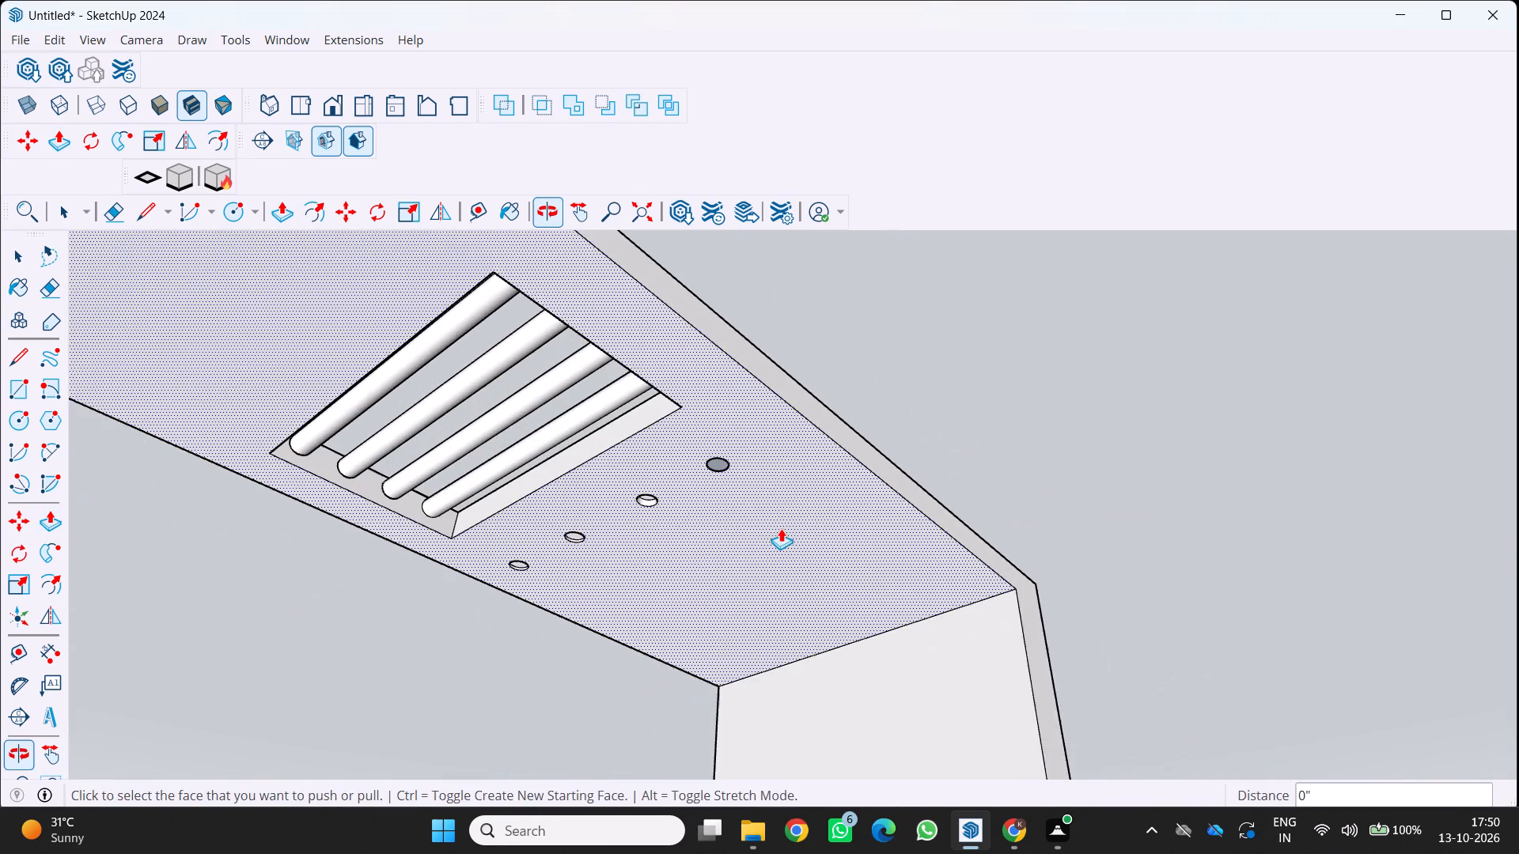
pyautogui.moveTo(781, 528); pyautogui.dragTo(621, 638, button='middle')
pyautogui.scroll(-8, 621, 638)
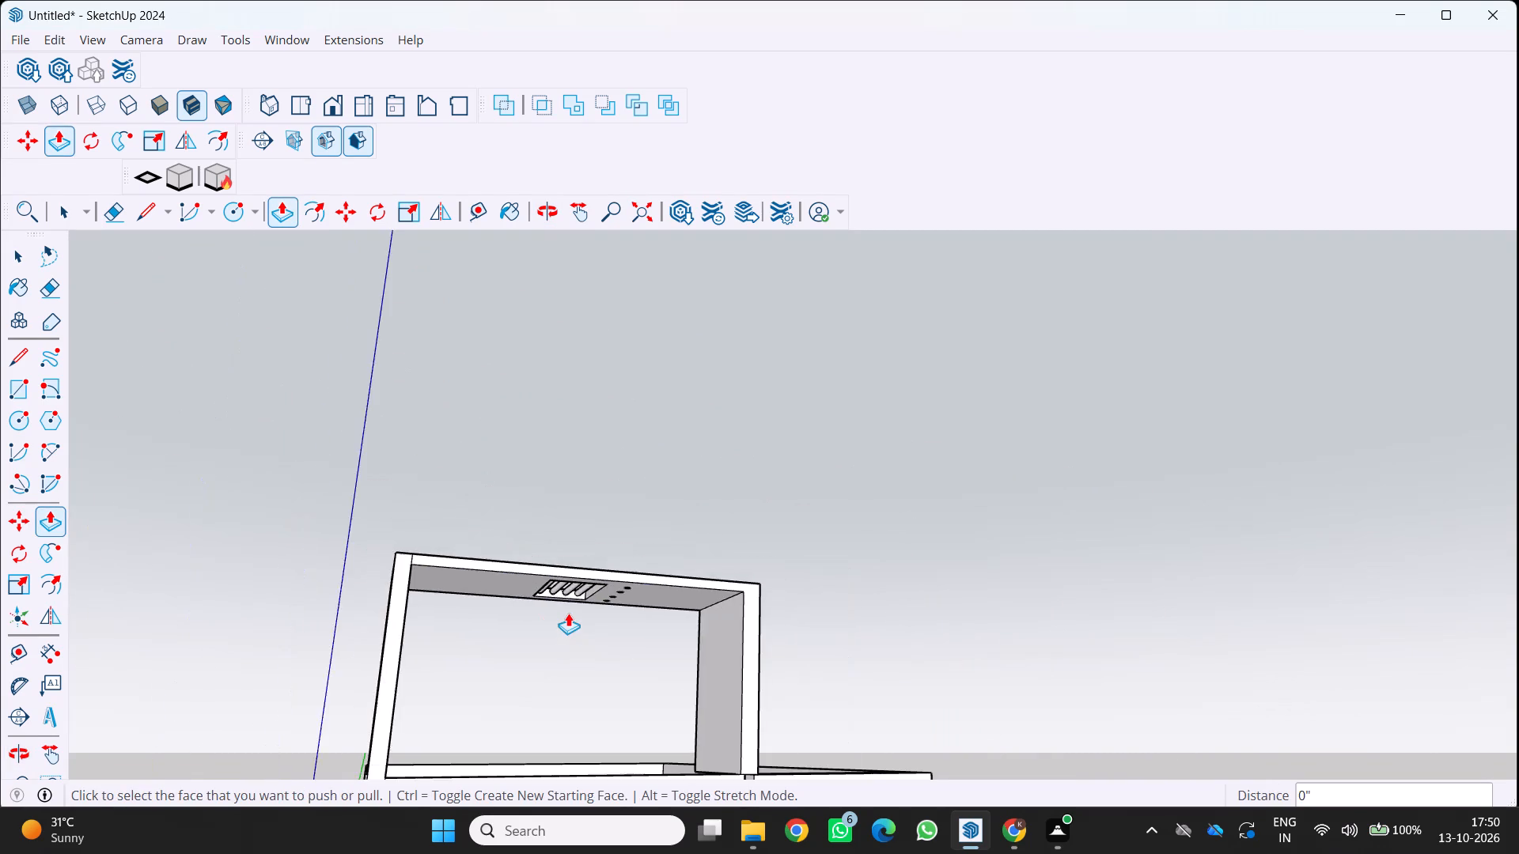
pyautogui.moveTo(568, 613); pyautogui.dragTo(396, 617, button='middle')
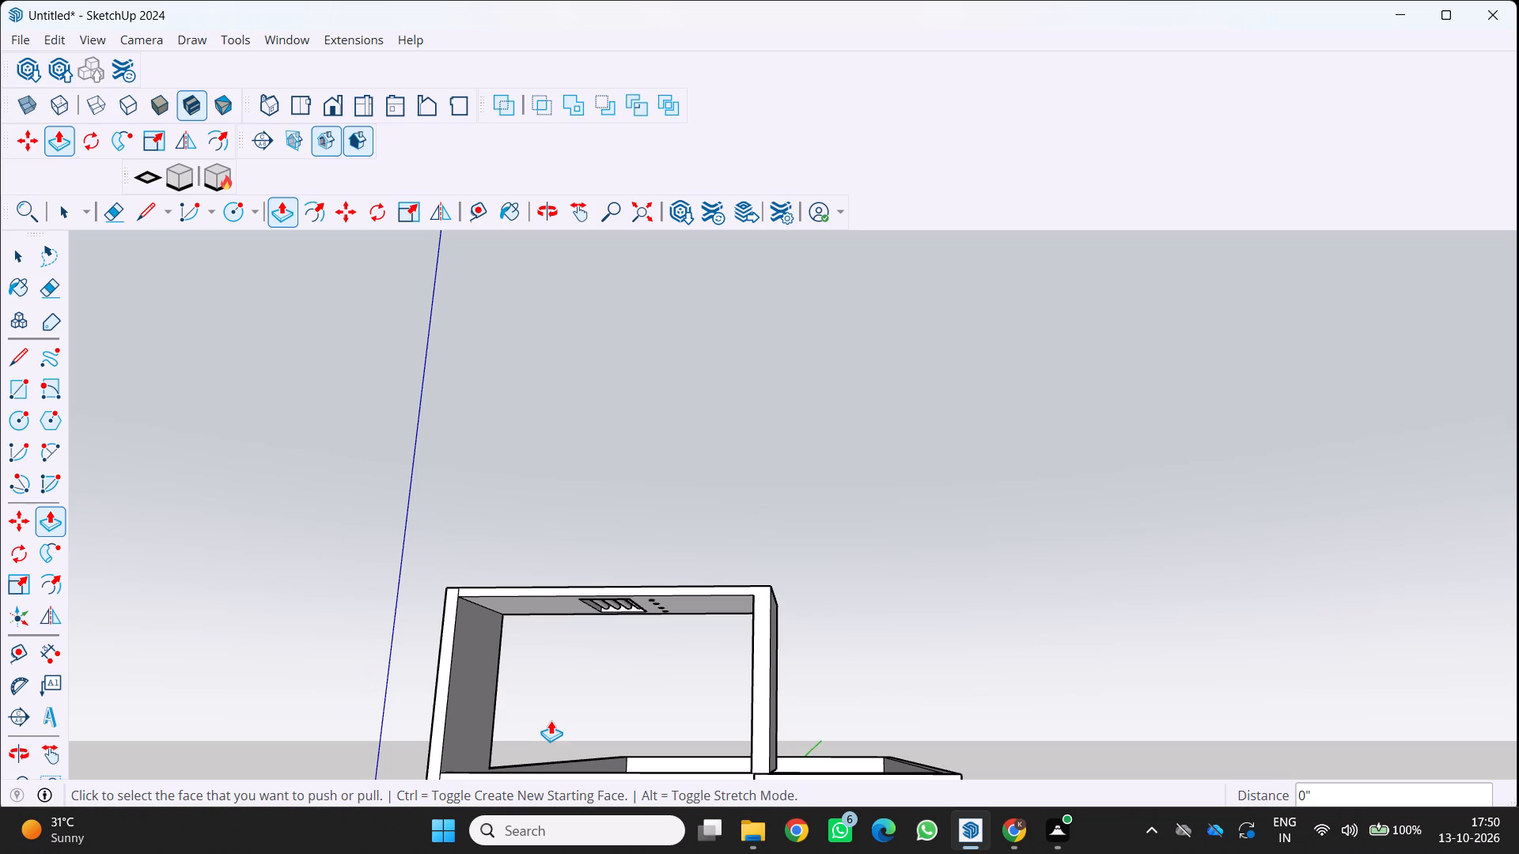
pyautogui.scroll(3, 600, 656)
pyautogui.moveTo(647, 669); pyautogui.dragTo(783, 548, button='middle')
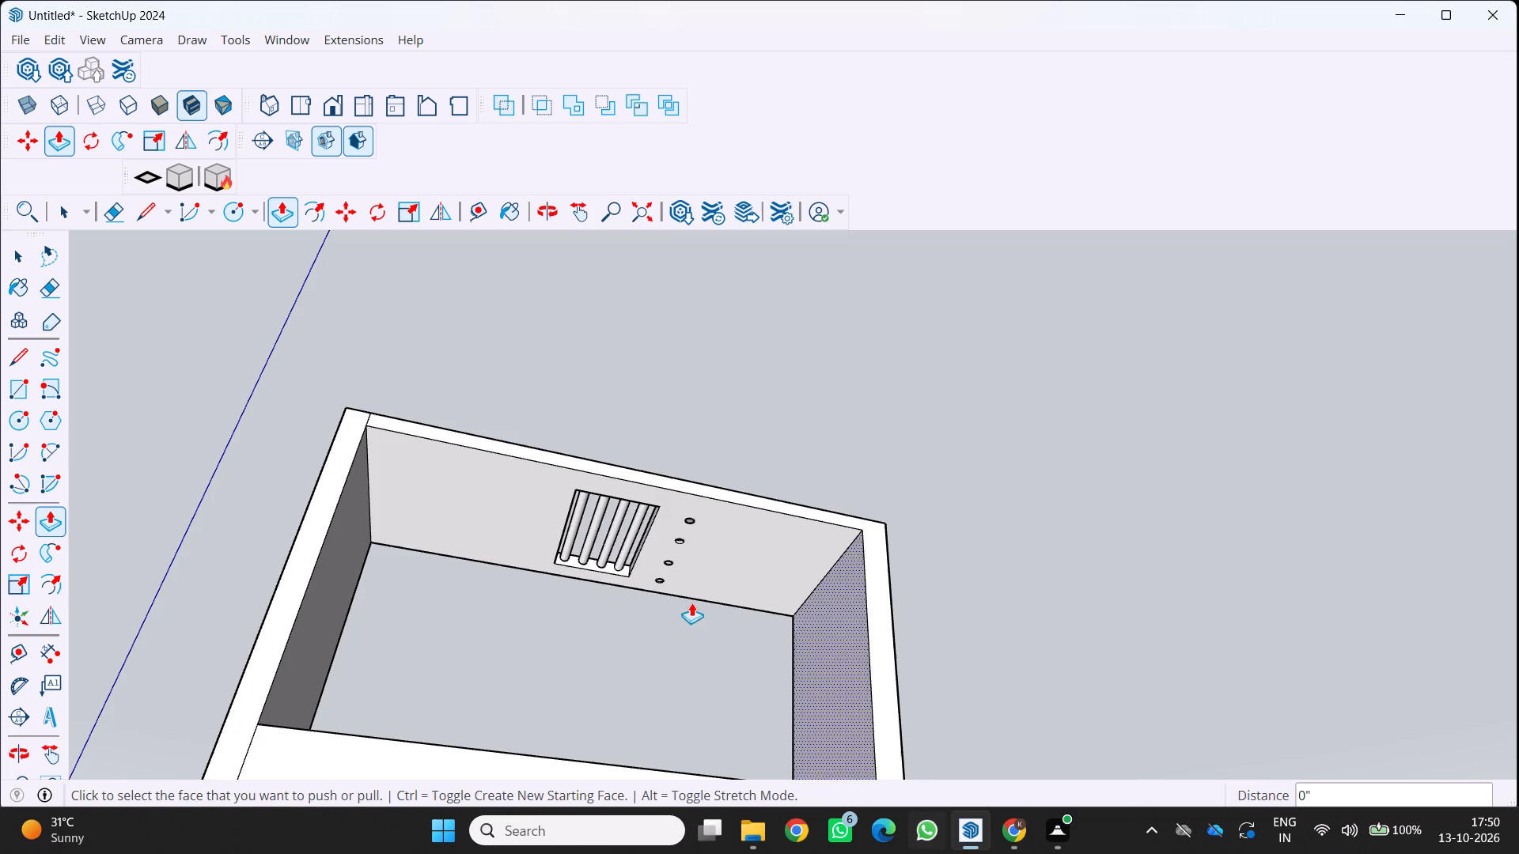
pyautogui.scroll(-3, 710, 499)
pyautogui.moveTo(674, 509); pyautogui.dragTo(624, 452, button='middle')
pyautogui.scroll(-3, 593, 414)
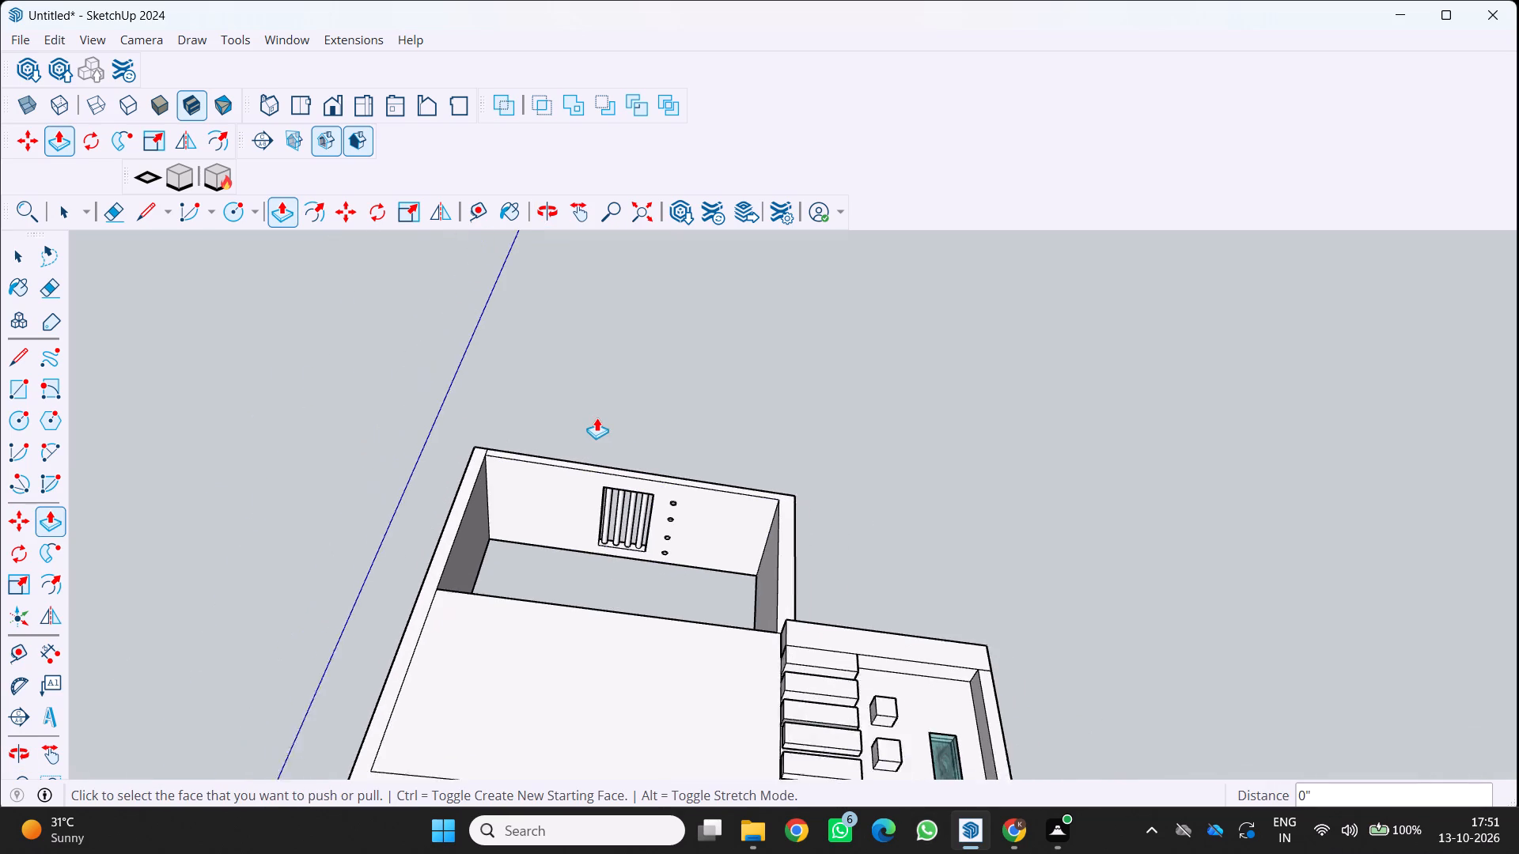
pyautogui.scroll(-1, 597, 418)
pyautogui.moveTo(599, 417); pyautogui.dragTo(598, 645, button='middle')
pyautogui.scroll(-1, 598, 645)
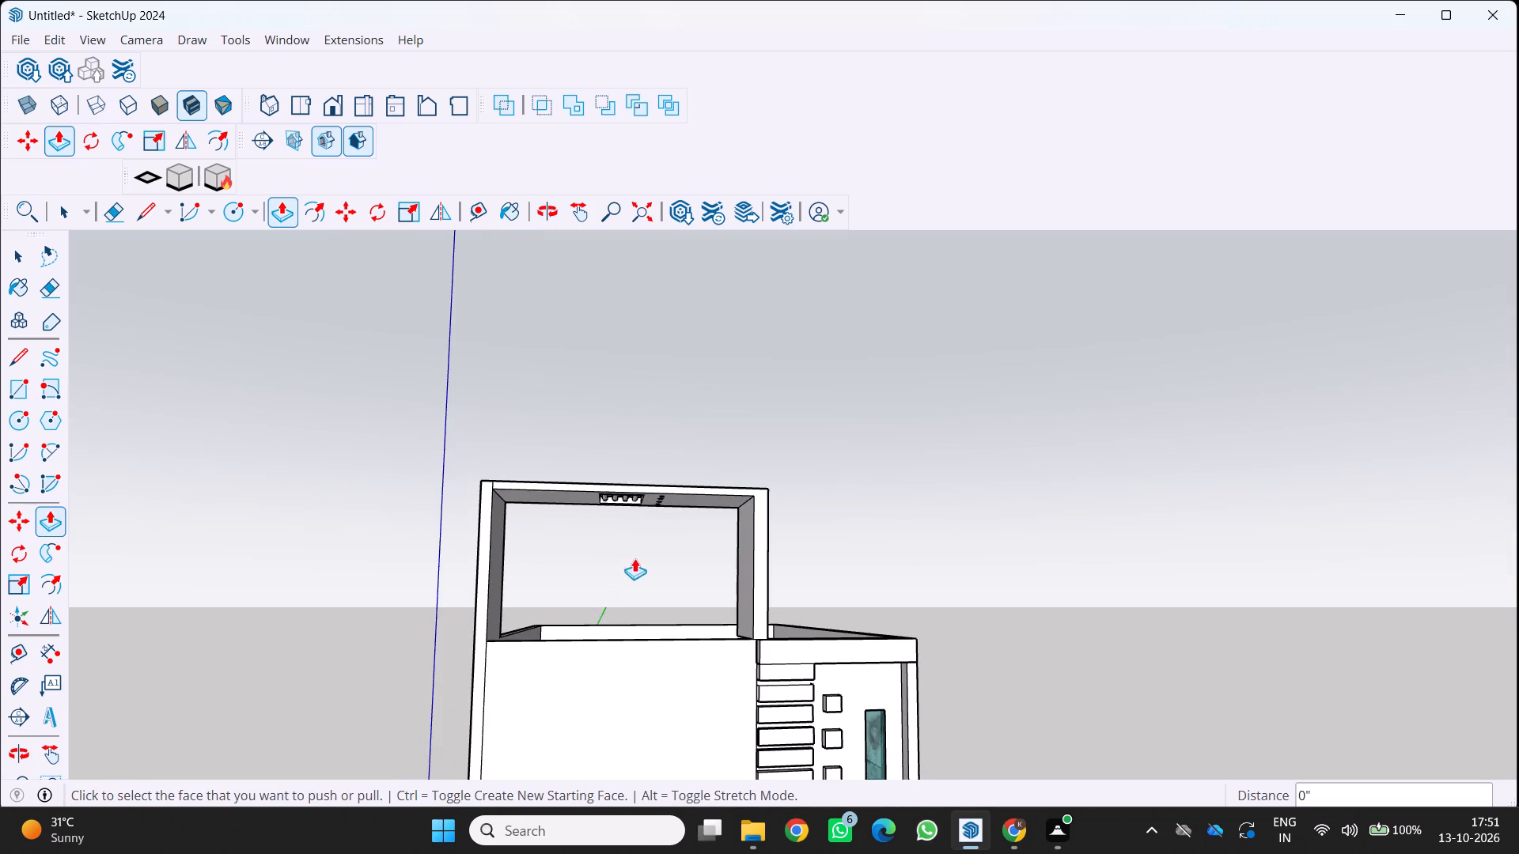
pyautogui.scroll(-2, 695, 509)
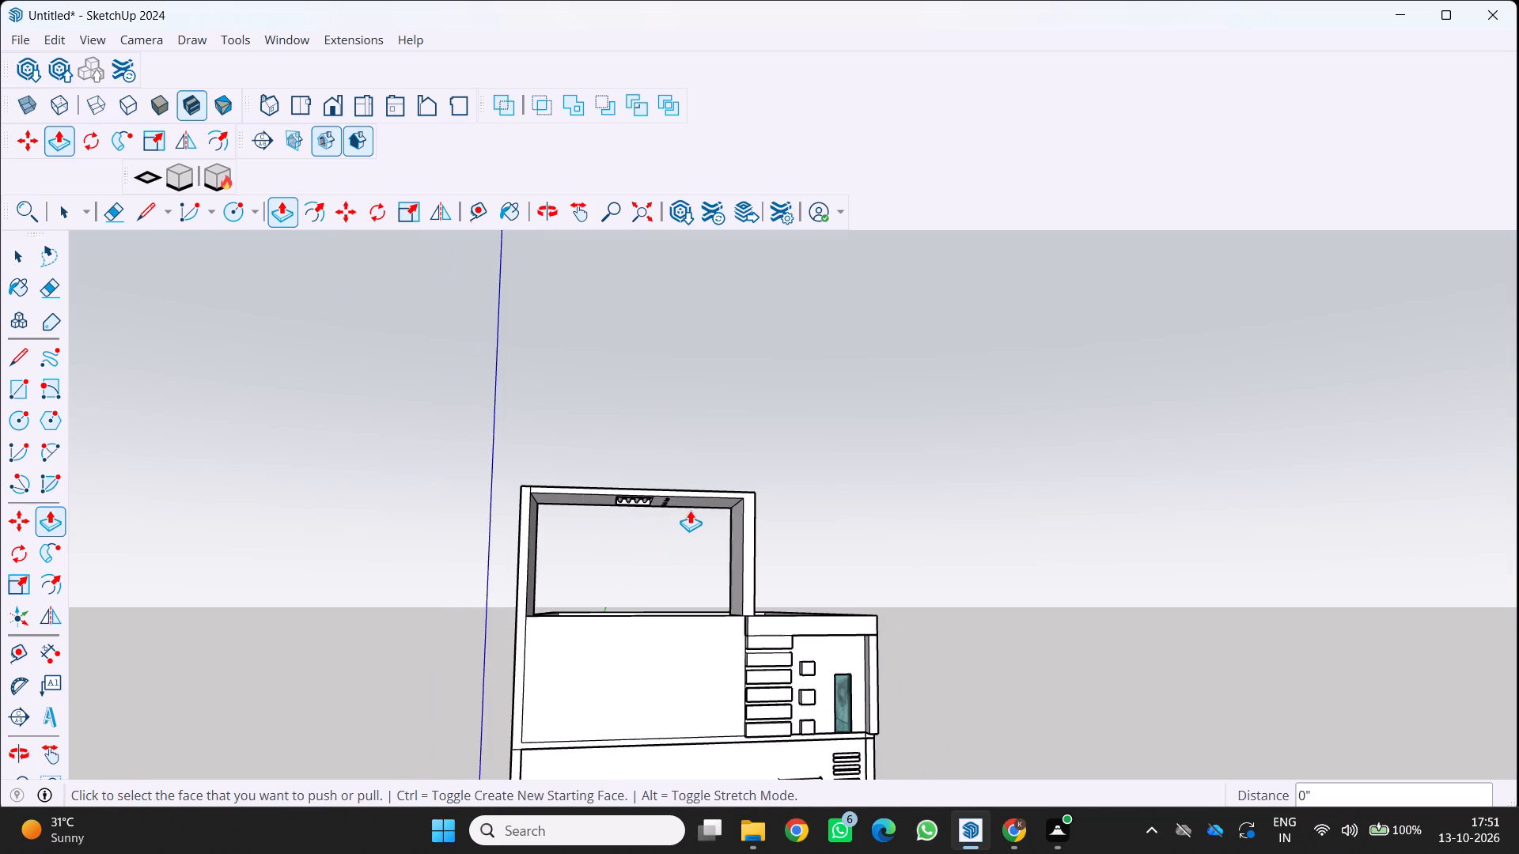
pyautogui.moveTo(690, 510); pyautogui.dragTo(664, 588, button='middle')
pyautogui.scroll(-4, 664, 588)
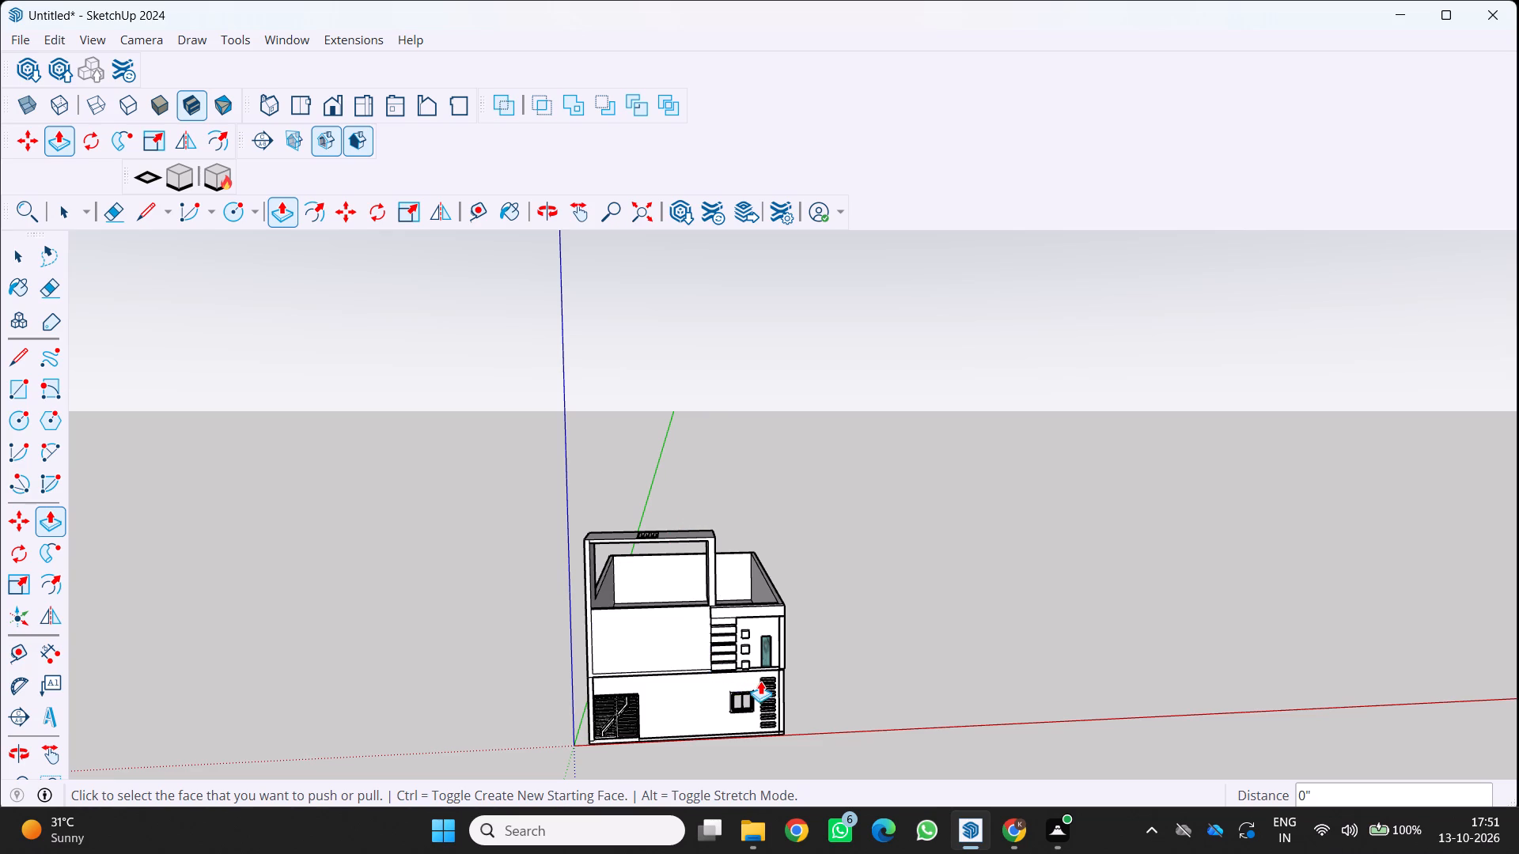
pyautogui.scroll(2, 672, 657)
pyautogui.scroll(3, 633, 607)
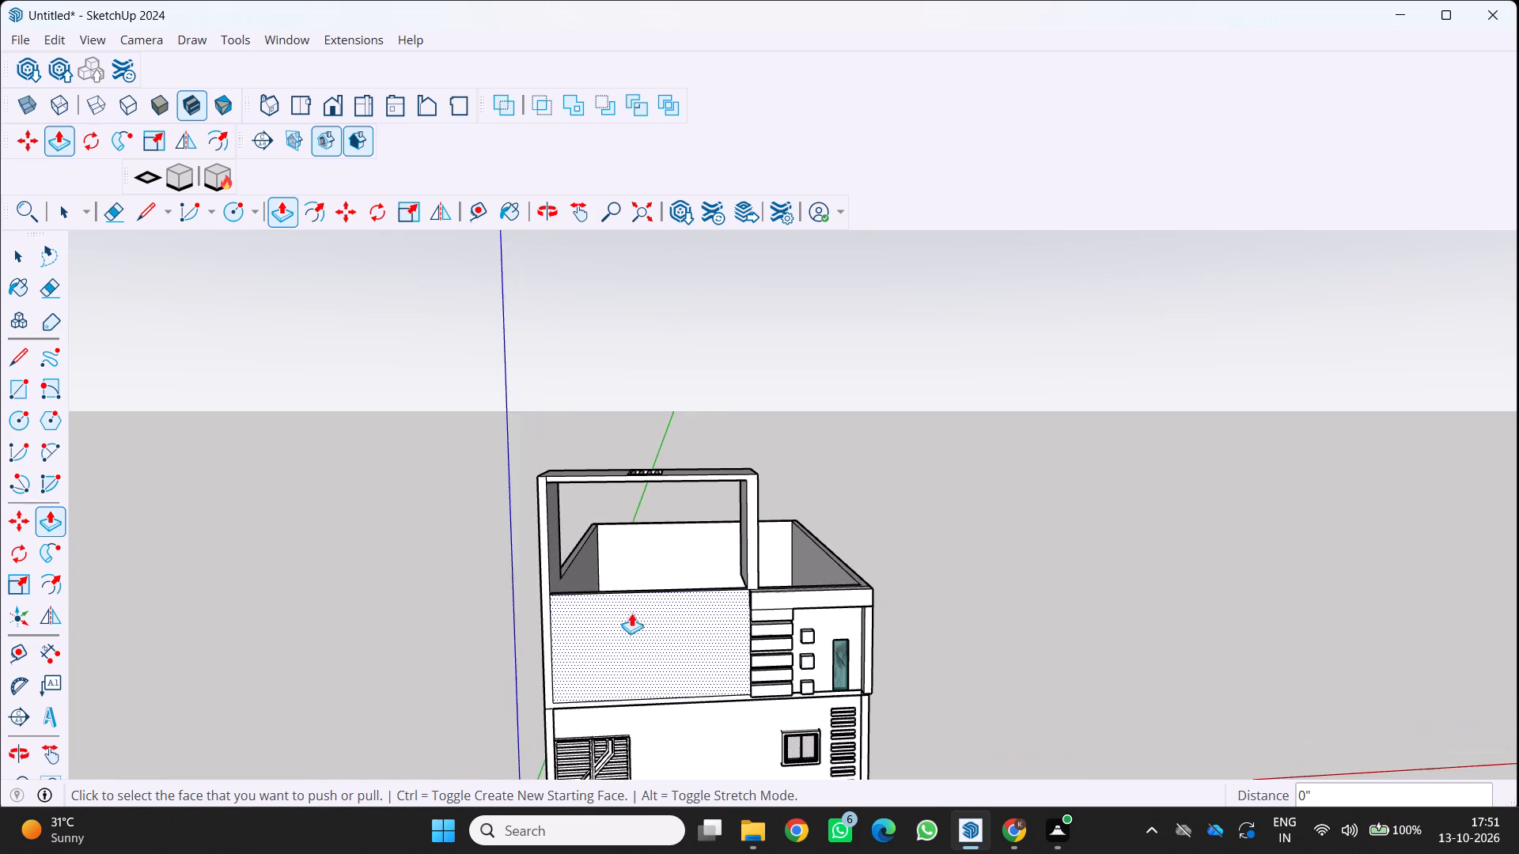
pyautogui.scroll(1, 620, 630)
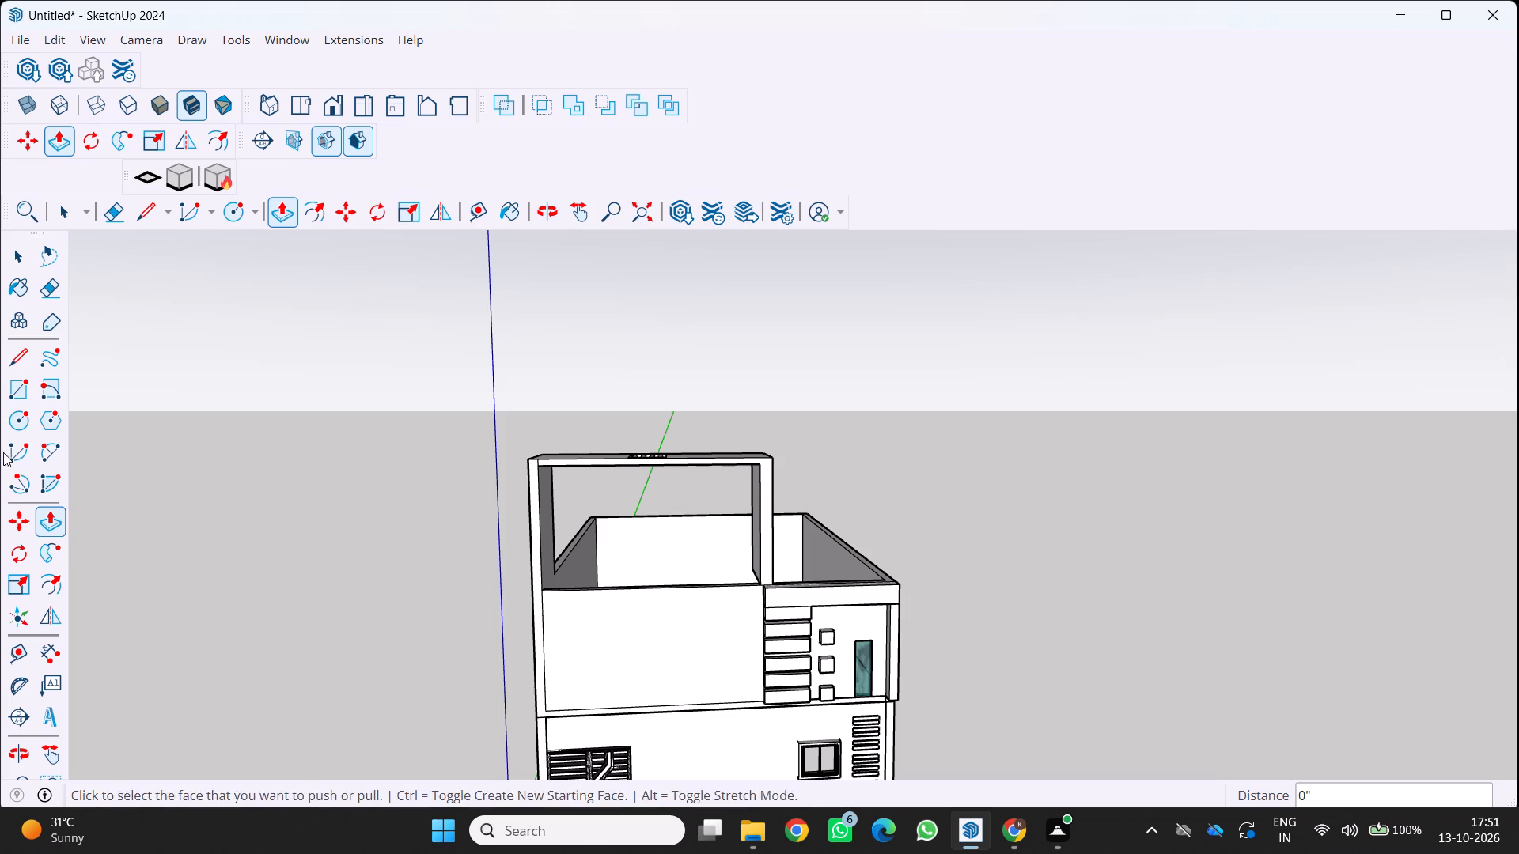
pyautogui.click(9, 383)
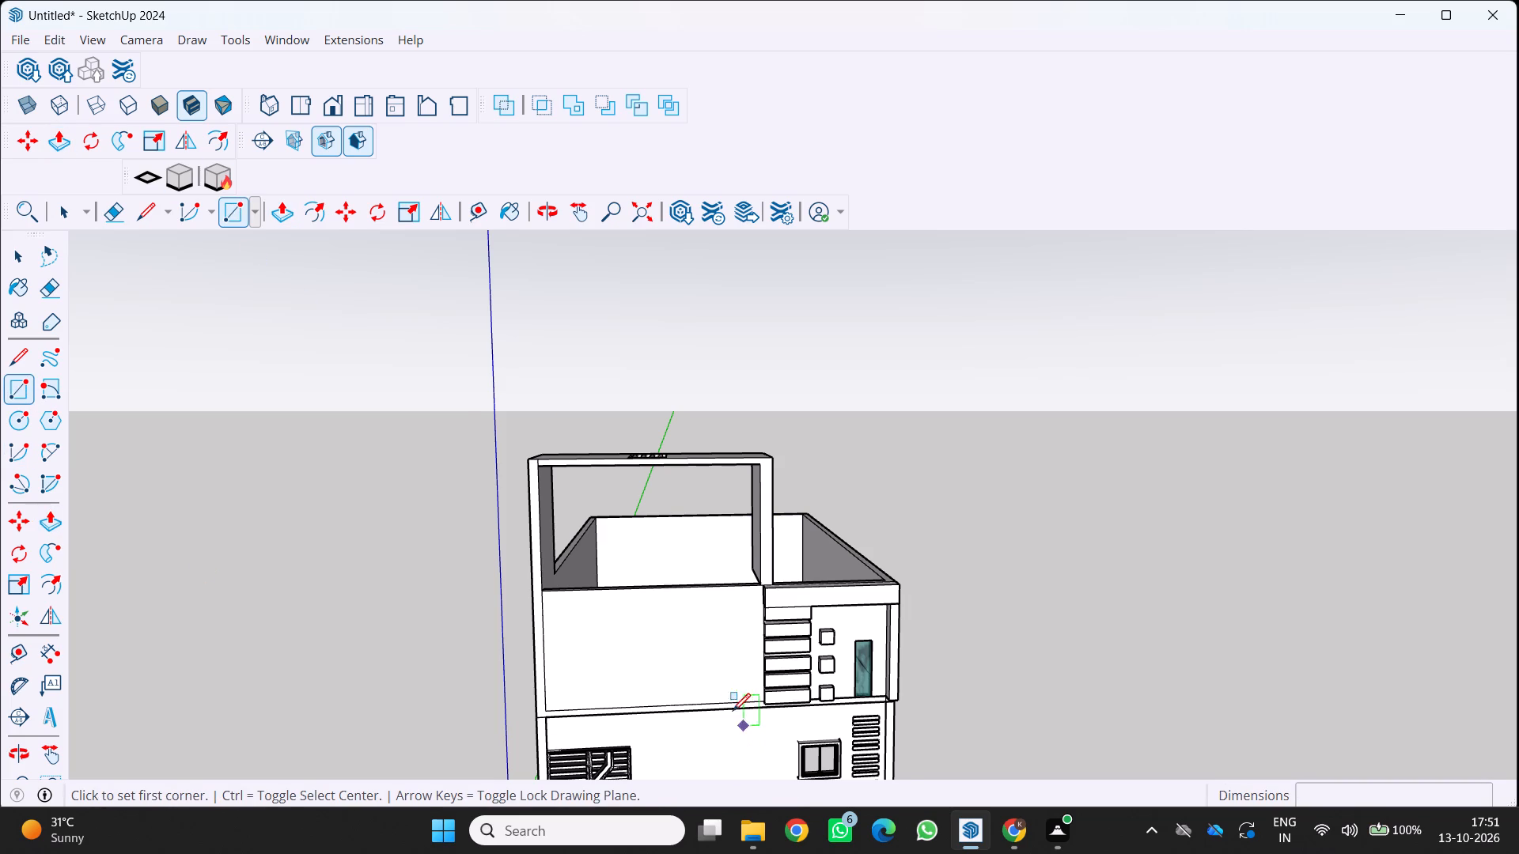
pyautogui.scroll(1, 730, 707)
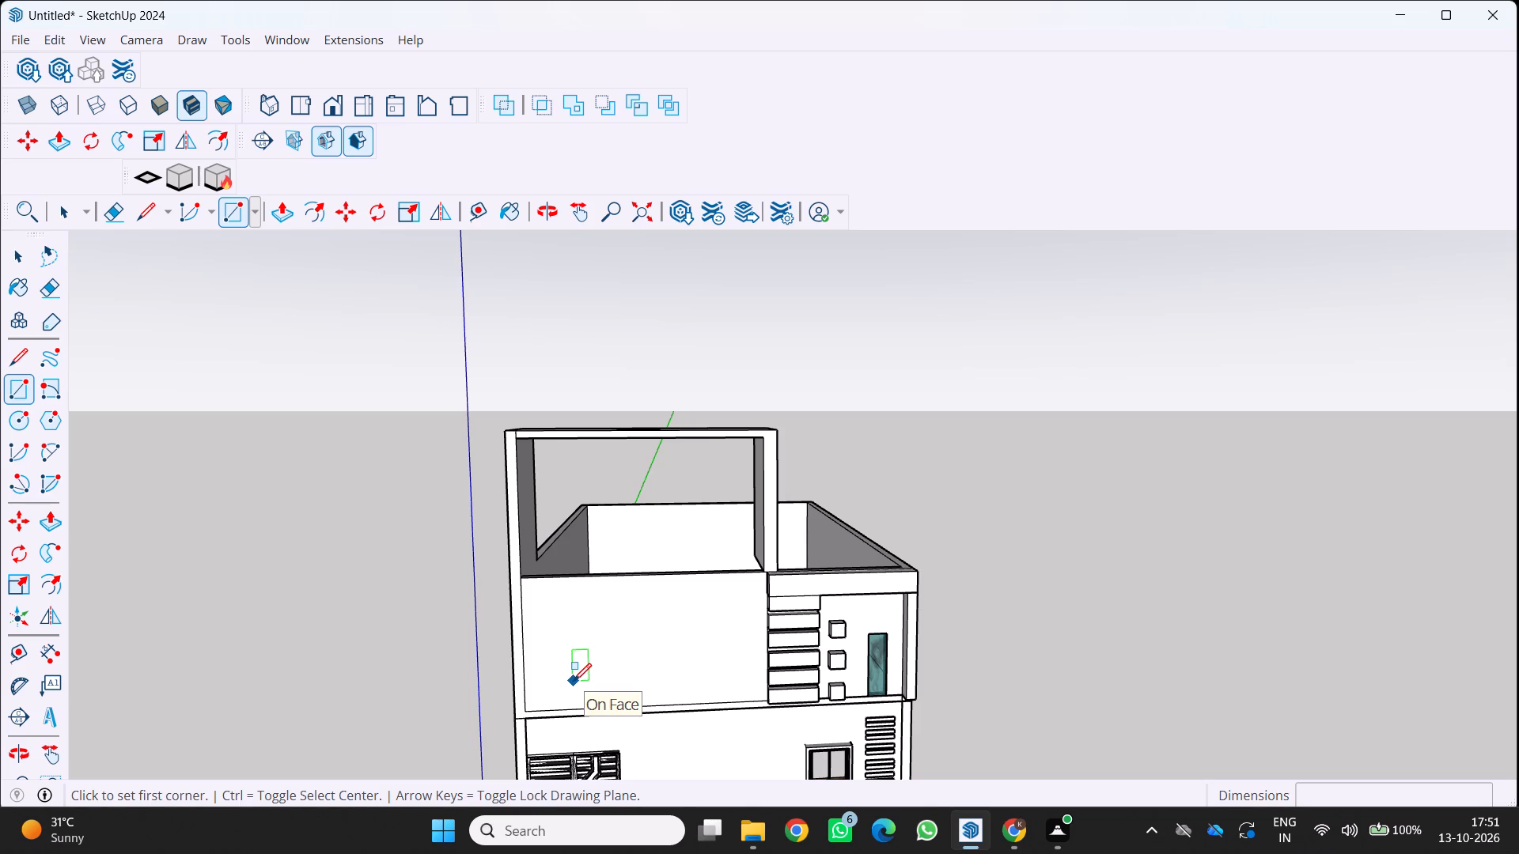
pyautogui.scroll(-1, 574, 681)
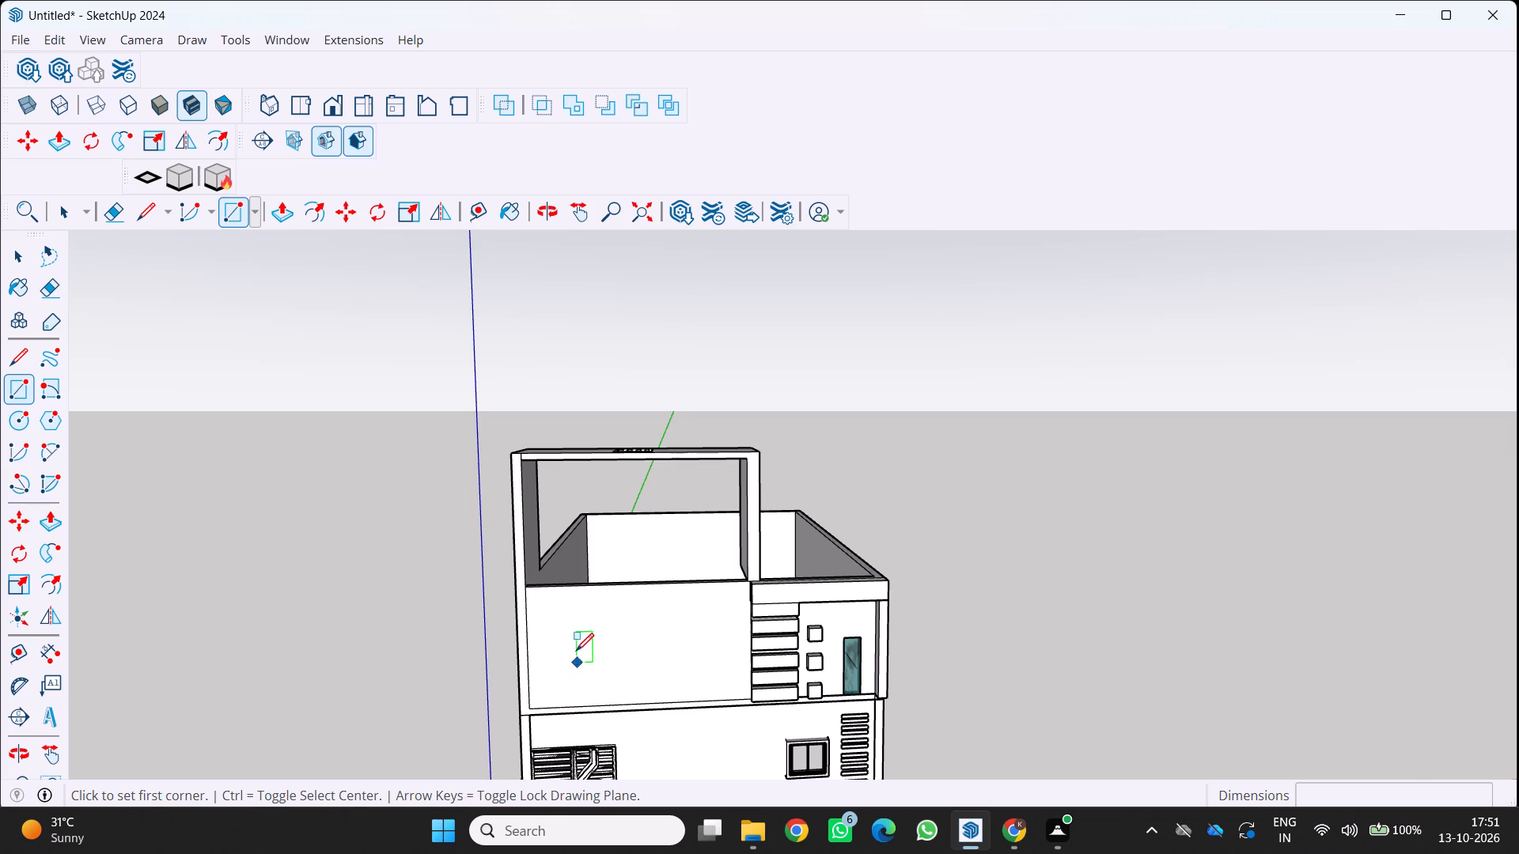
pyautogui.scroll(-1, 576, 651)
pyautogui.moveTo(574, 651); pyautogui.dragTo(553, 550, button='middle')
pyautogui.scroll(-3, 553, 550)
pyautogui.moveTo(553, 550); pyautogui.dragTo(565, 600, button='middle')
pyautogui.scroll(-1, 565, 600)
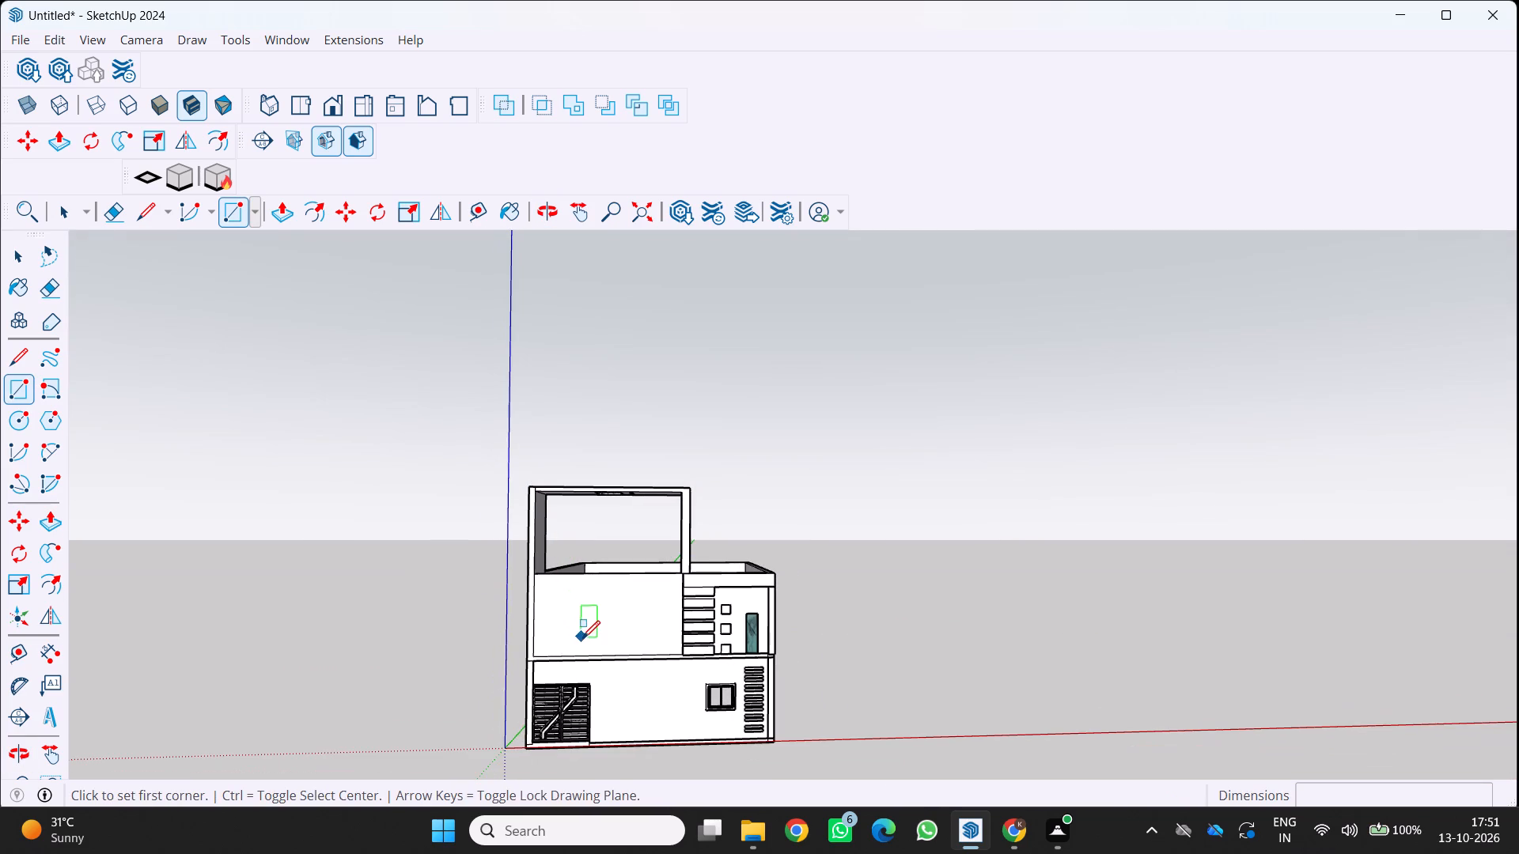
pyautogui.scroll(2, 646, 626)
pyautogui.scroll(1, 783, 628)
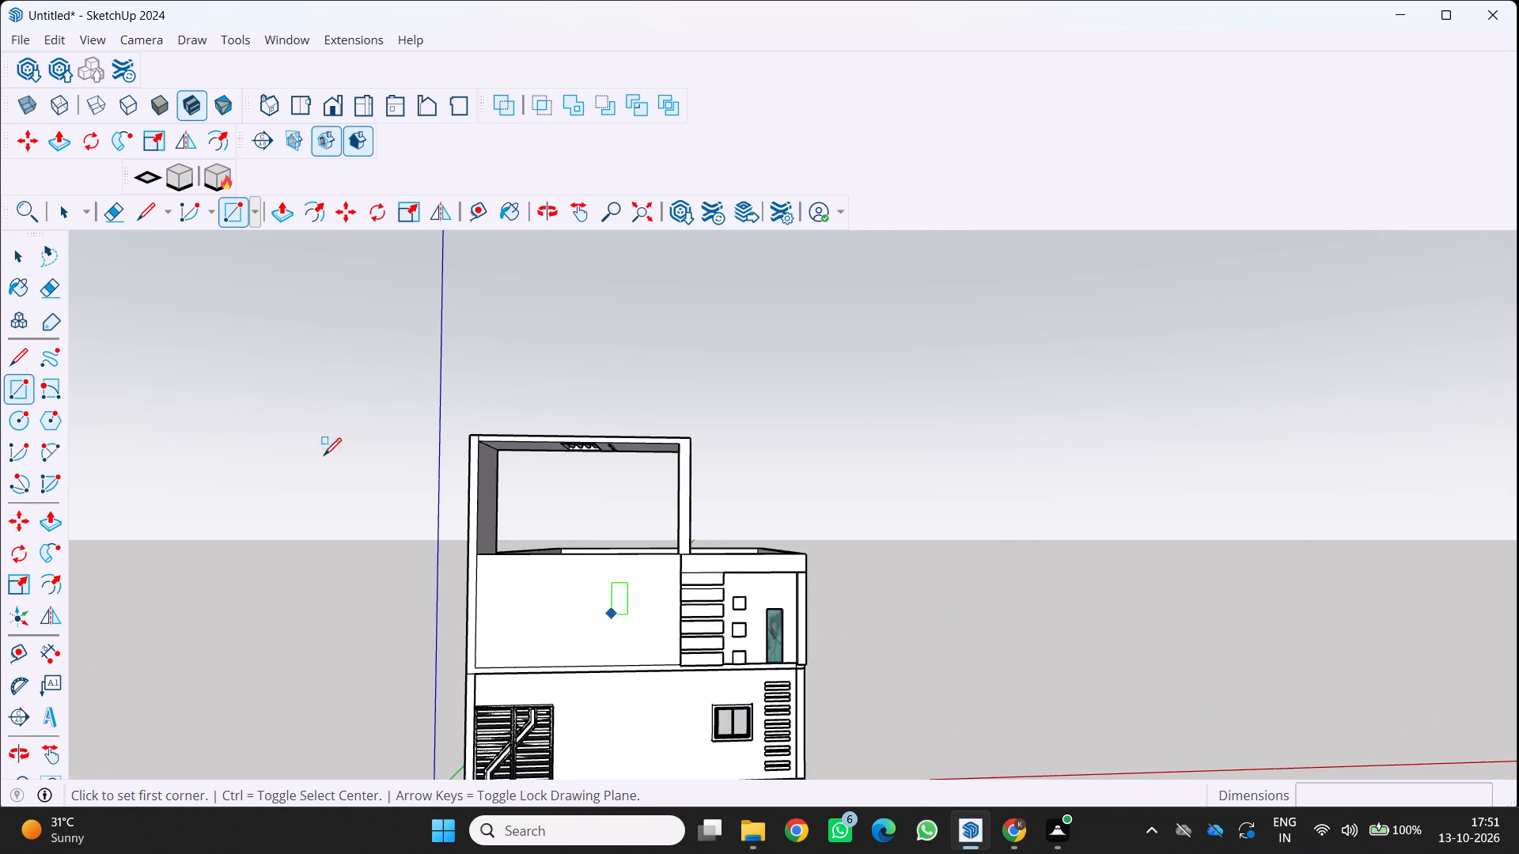
# Open 3D Warehouse and clear the existing term from its model search.
pyautogui.click(281, 40)
pyautogui.click(331, 198)
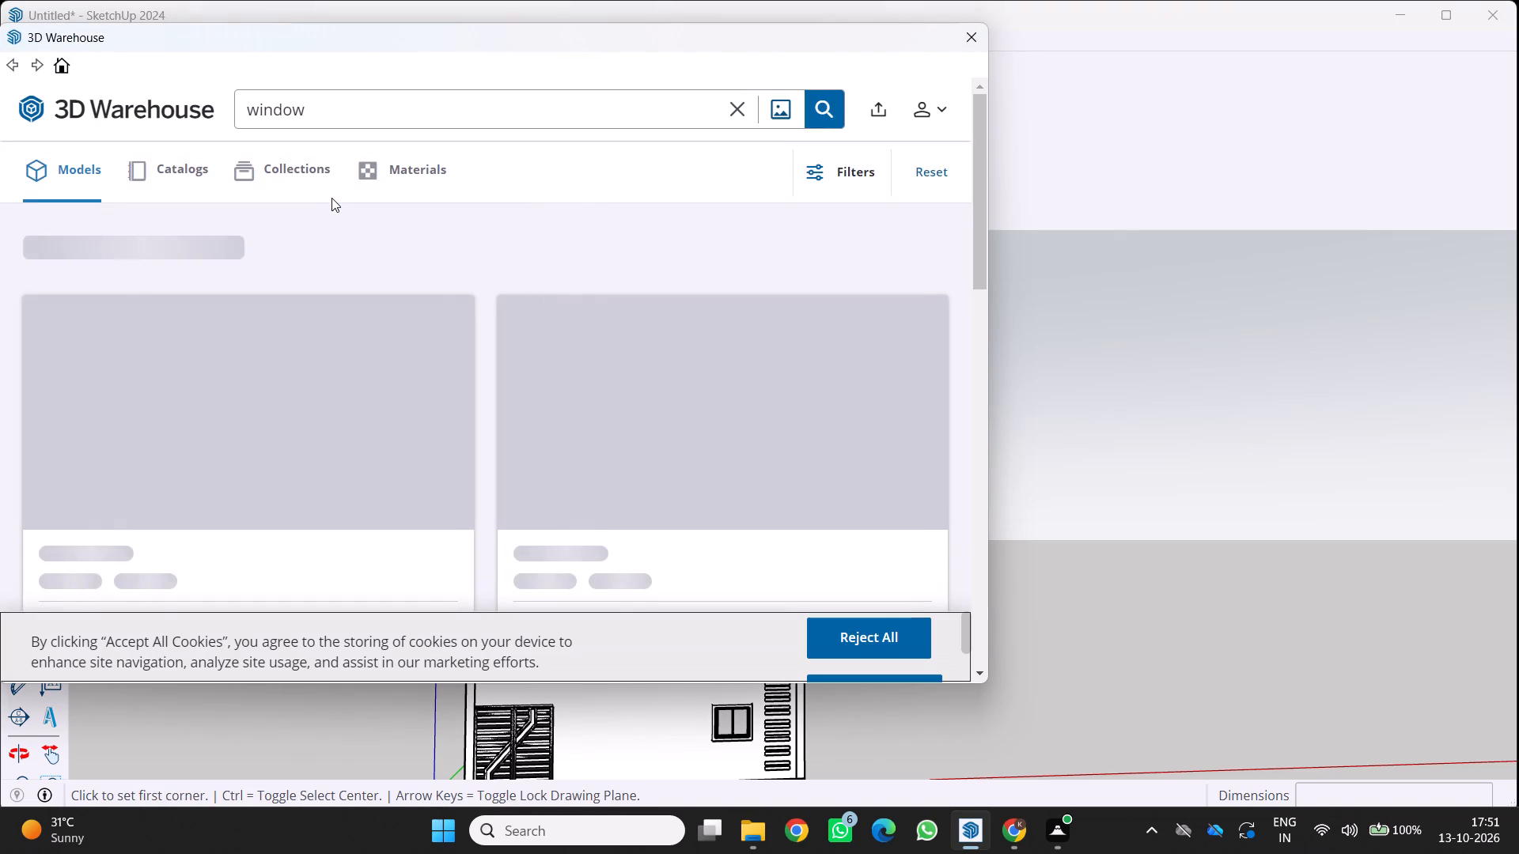
pyautogui.click(434, 116)
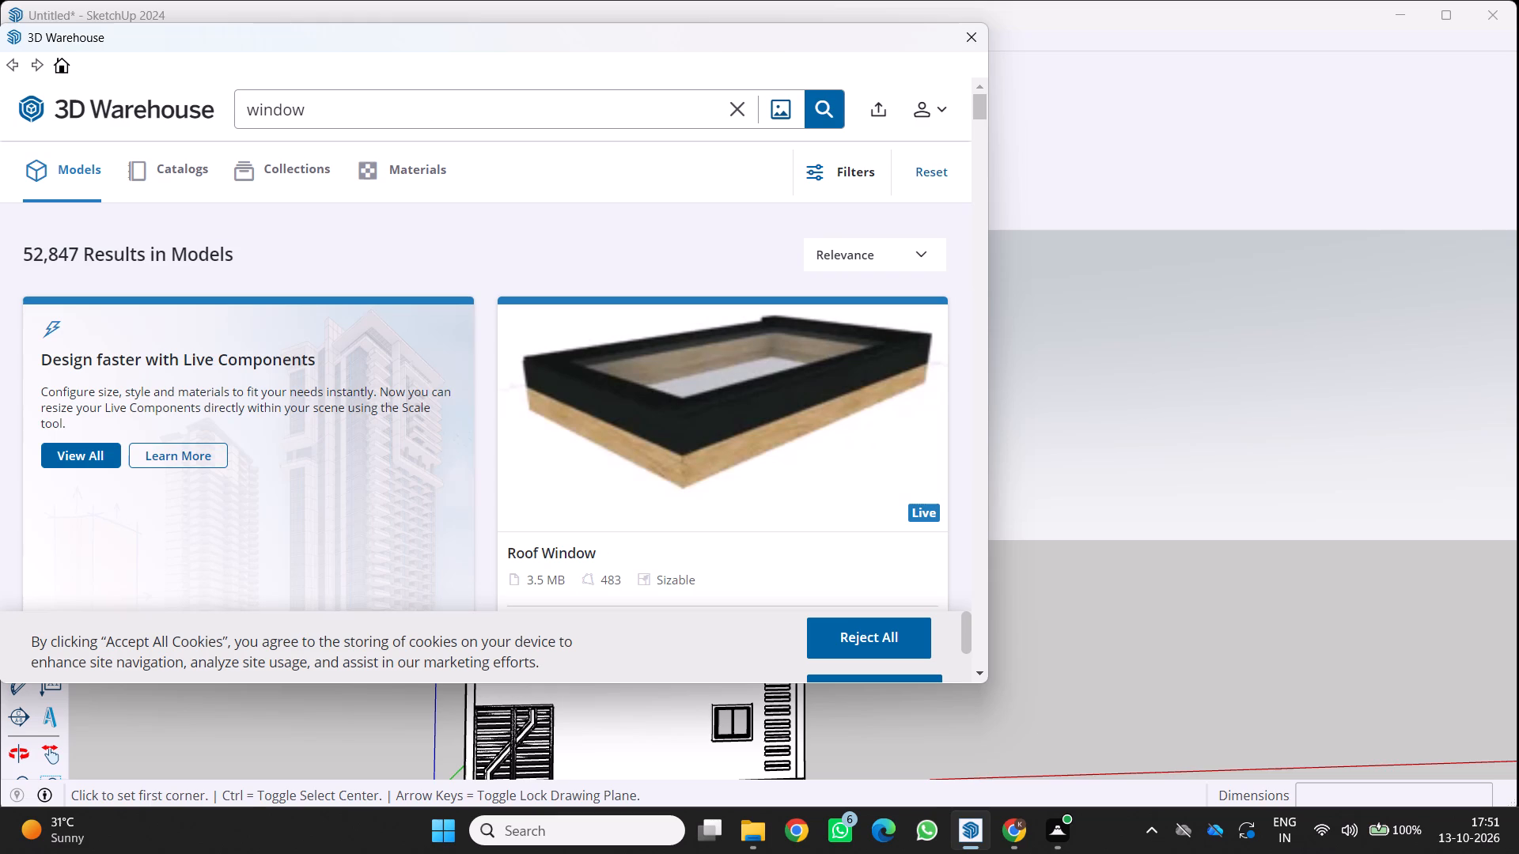
pyautogui.press('BackSpace')
pyautogui.press('BackSpace')
pyautogui.press('BackSpace')
pyautogui.press('BackSpace')
pyautogui.press('BackSpace')
pyautogui.press('BackSpace')
pyautogui.press('BackSpace')
pyautogui.press('BackSpace')
pyautogui.press('BackSpace')
pyautogui.press('BackSpace')
pyautogui.press('BackSpace')
pyautogui.press('BackSpace')
pyautogui.press('BackSpace')
pyautogui.press('BackSpace')
pyautogui.press('BackSpace')
pyautogui.press('BackSpace')
pyautogui.press('BackSpace')
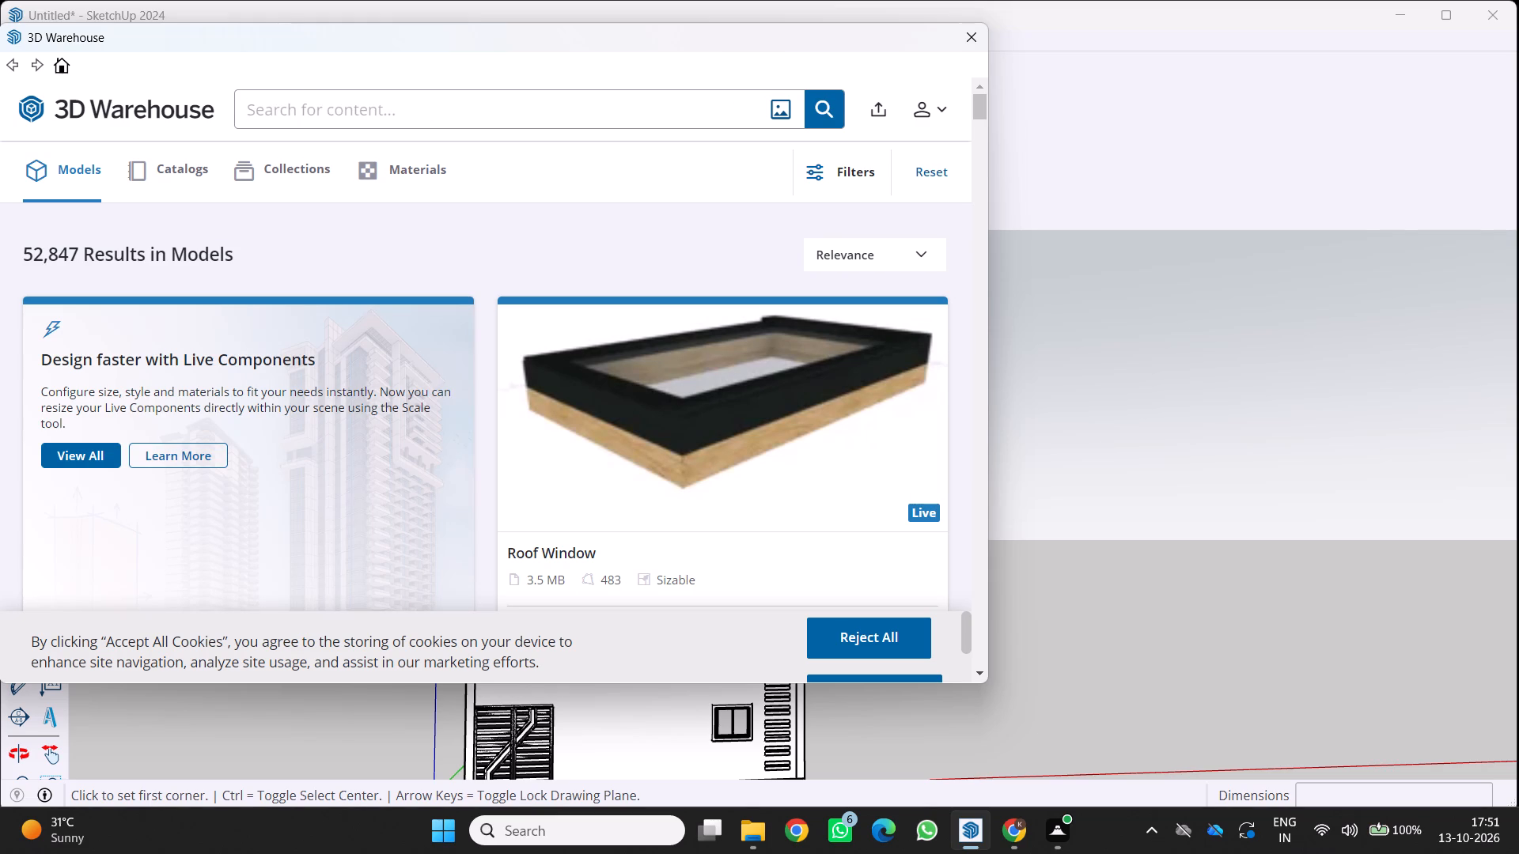
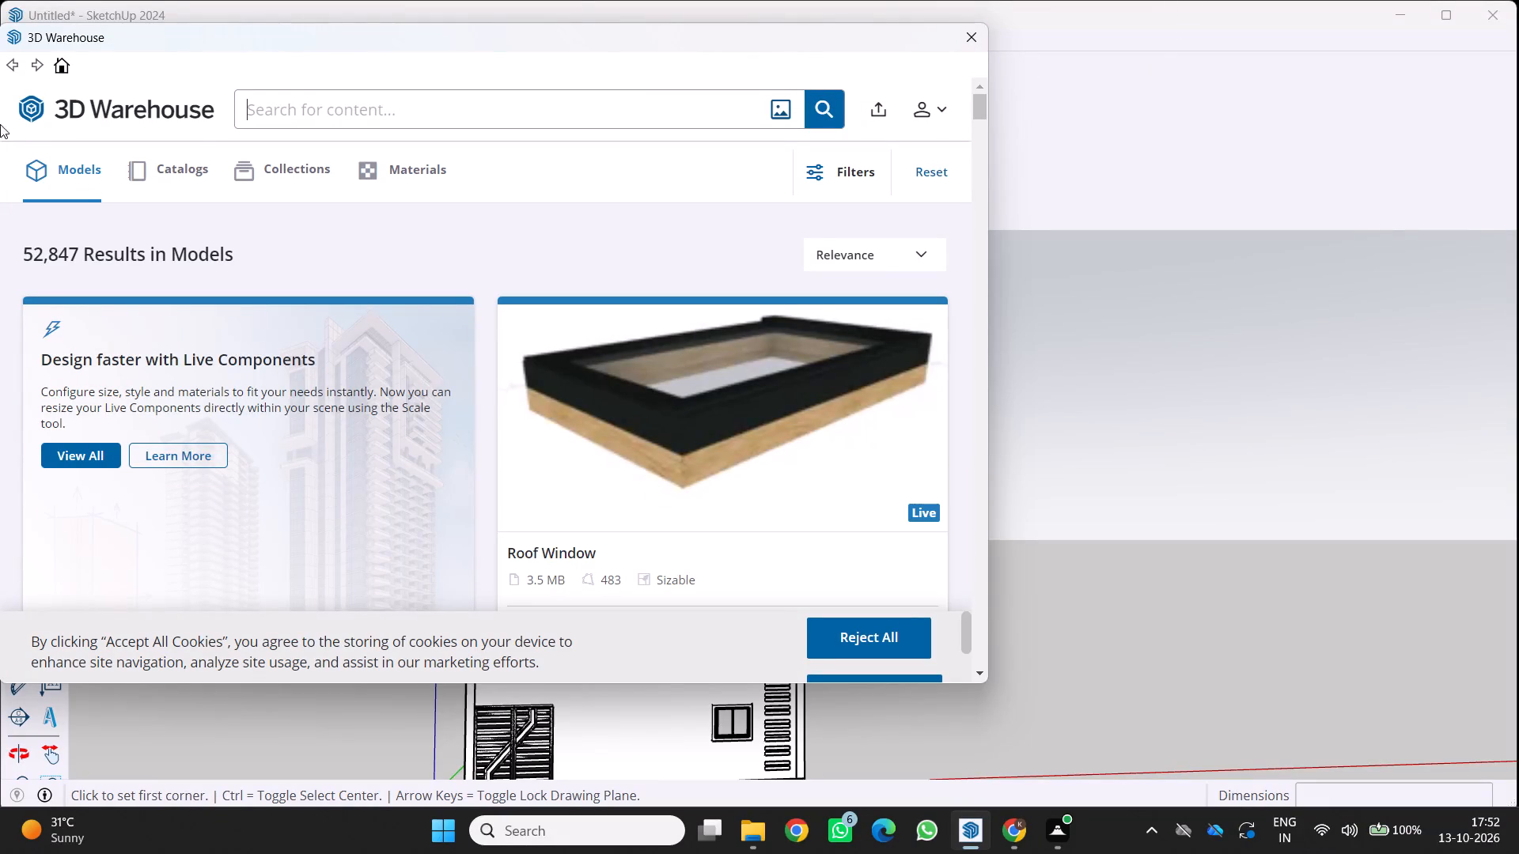
# Search the 3D Warehouse models for "tree".
pyautogui.click(281, 110)
pyautogui.write('reee')
pyautogui.press('BackSpace')
pyautogui.press('BackSpace')
pyautogui.press('BackSpace')
pyautogui.press('BackSpace')
pyautogui.write('tree')
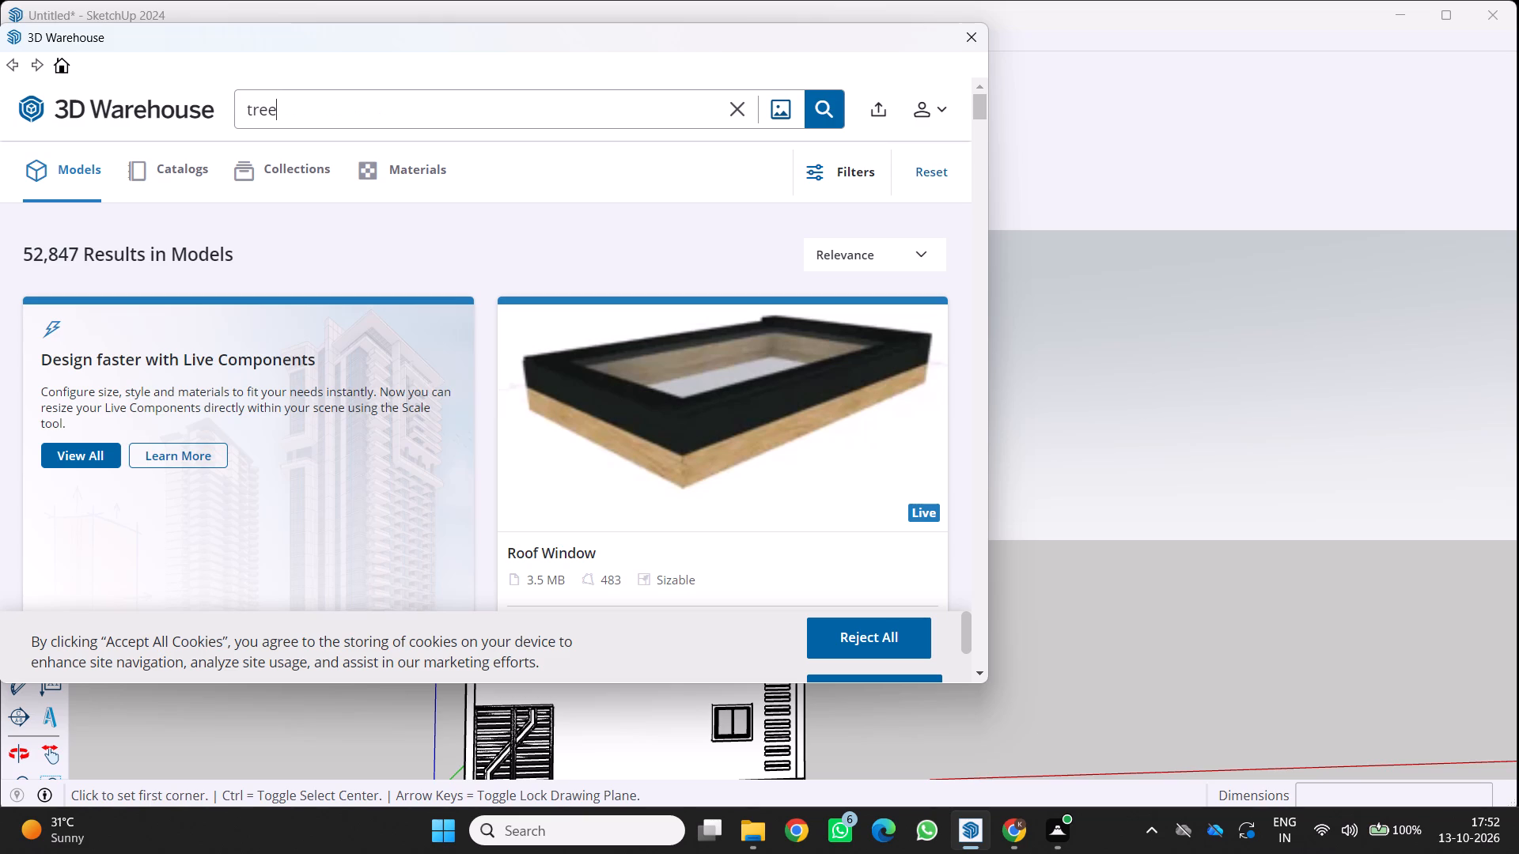
pyautogui.click(821, 111)
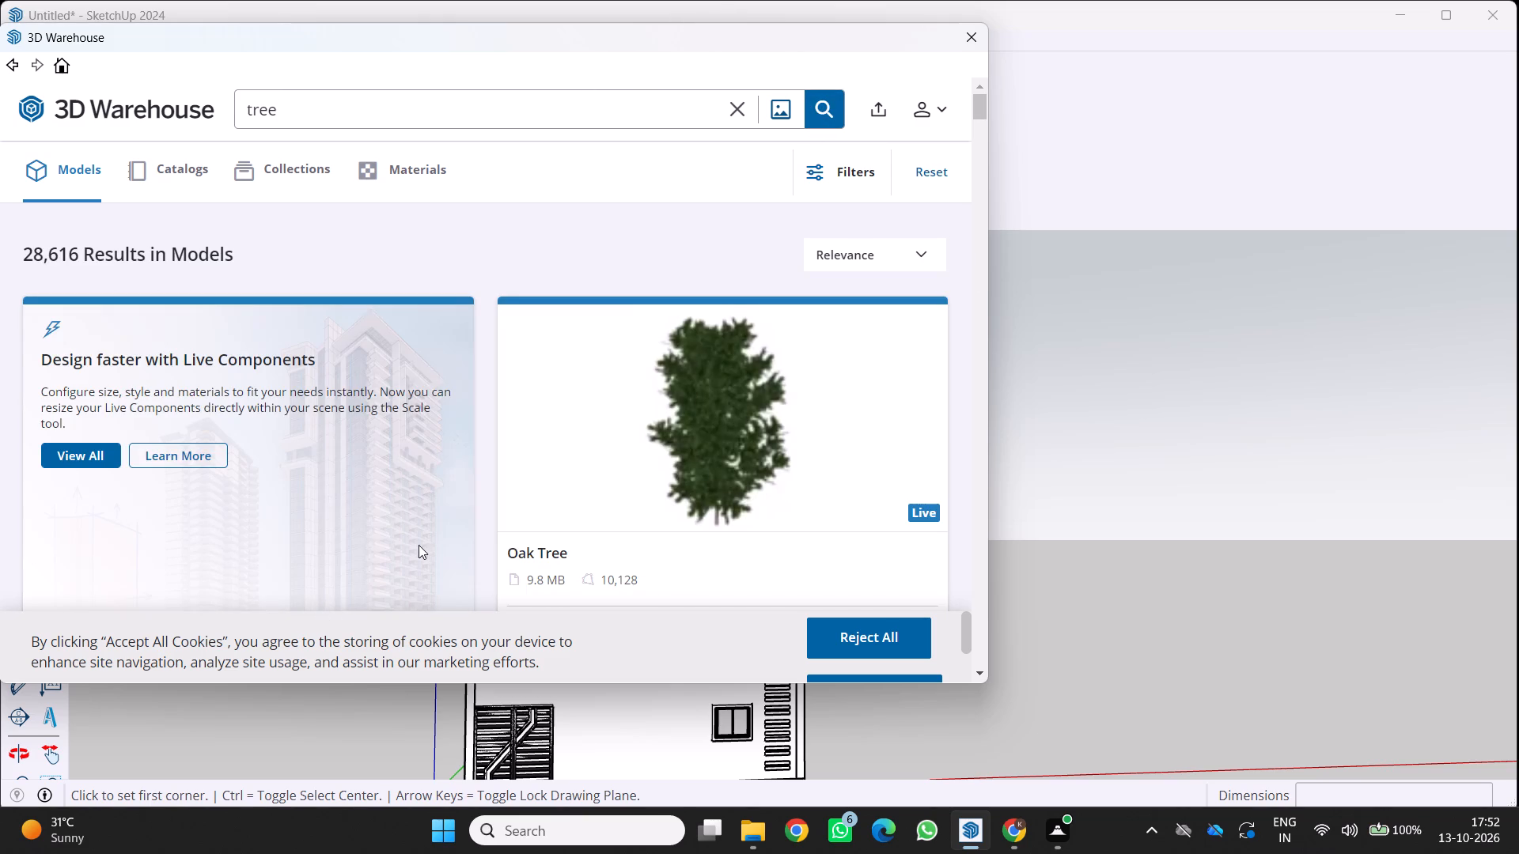
# Look through the tree models down to the end of the loaded search results for a suitable one.
pyautogui.scroll(-11, 419, 545)
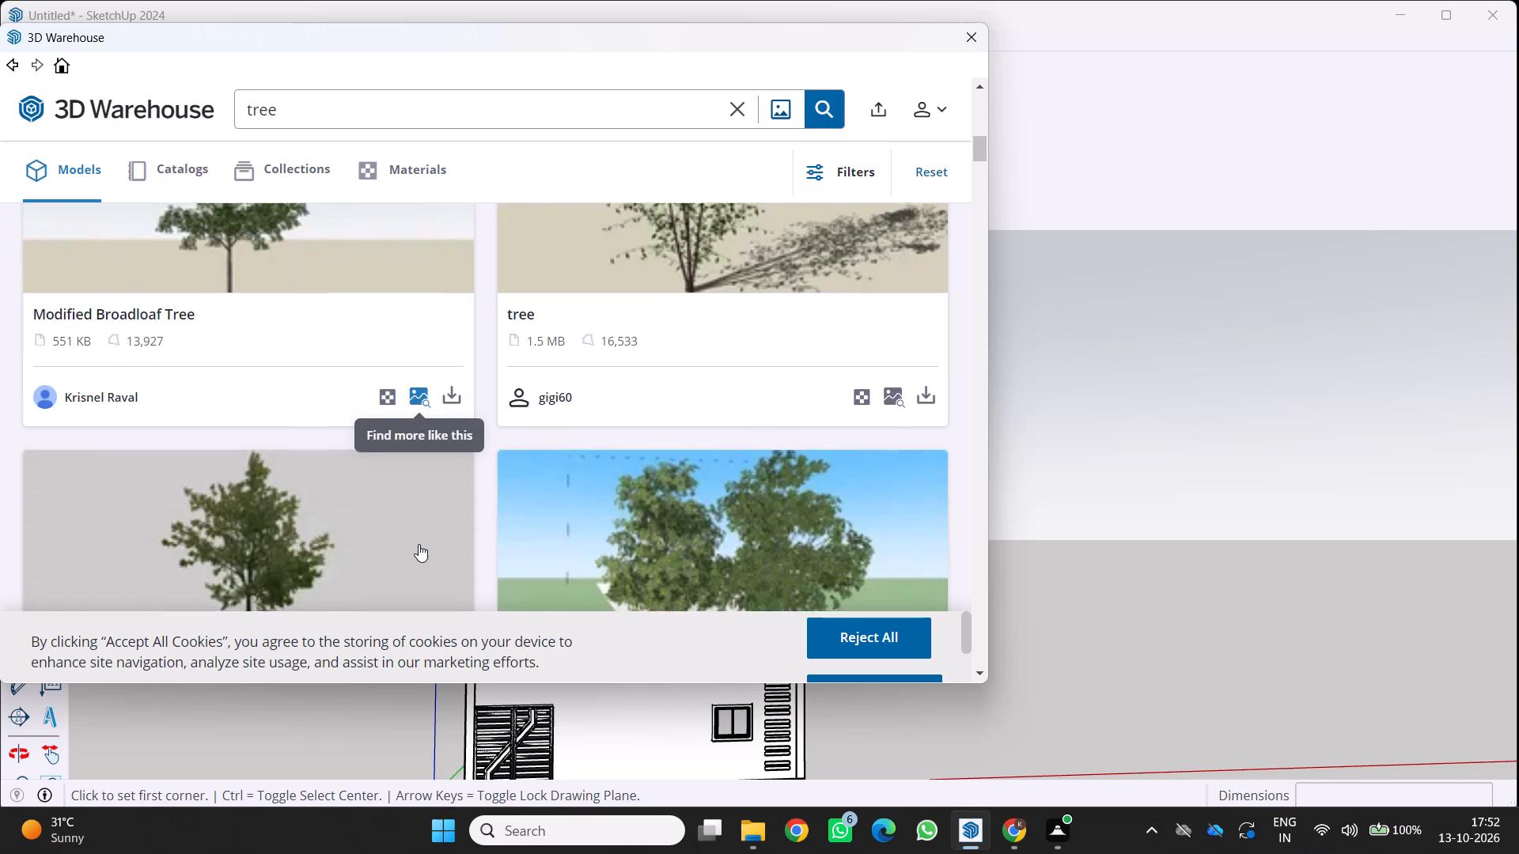
pyautogui.scroll(-9, 419, 544)
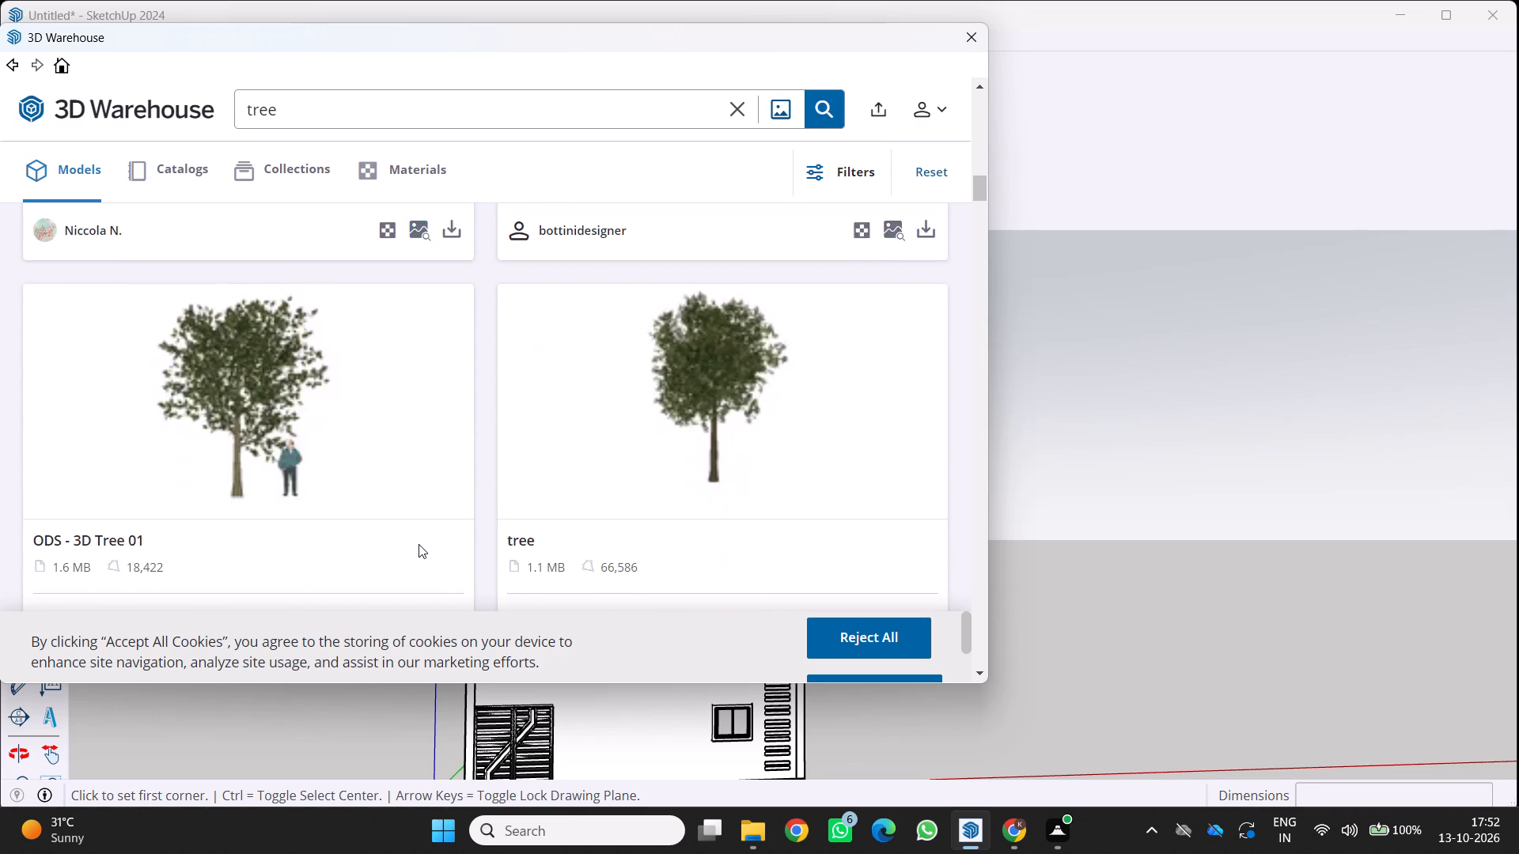
pyautogui.scroll(-14, 419, 544)
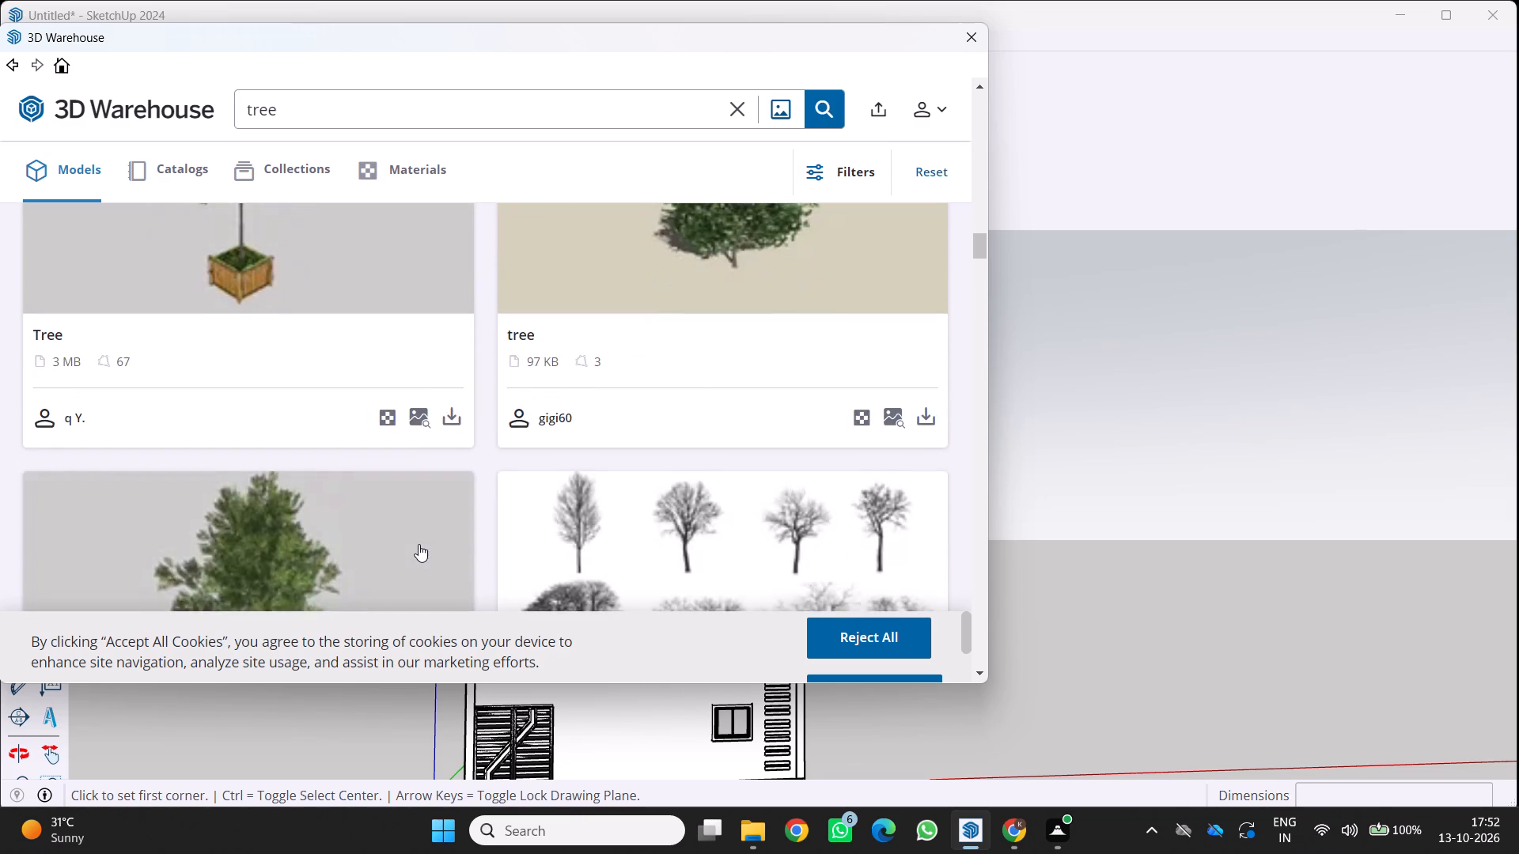
pyautogui.scroll(-13, 419, 544)
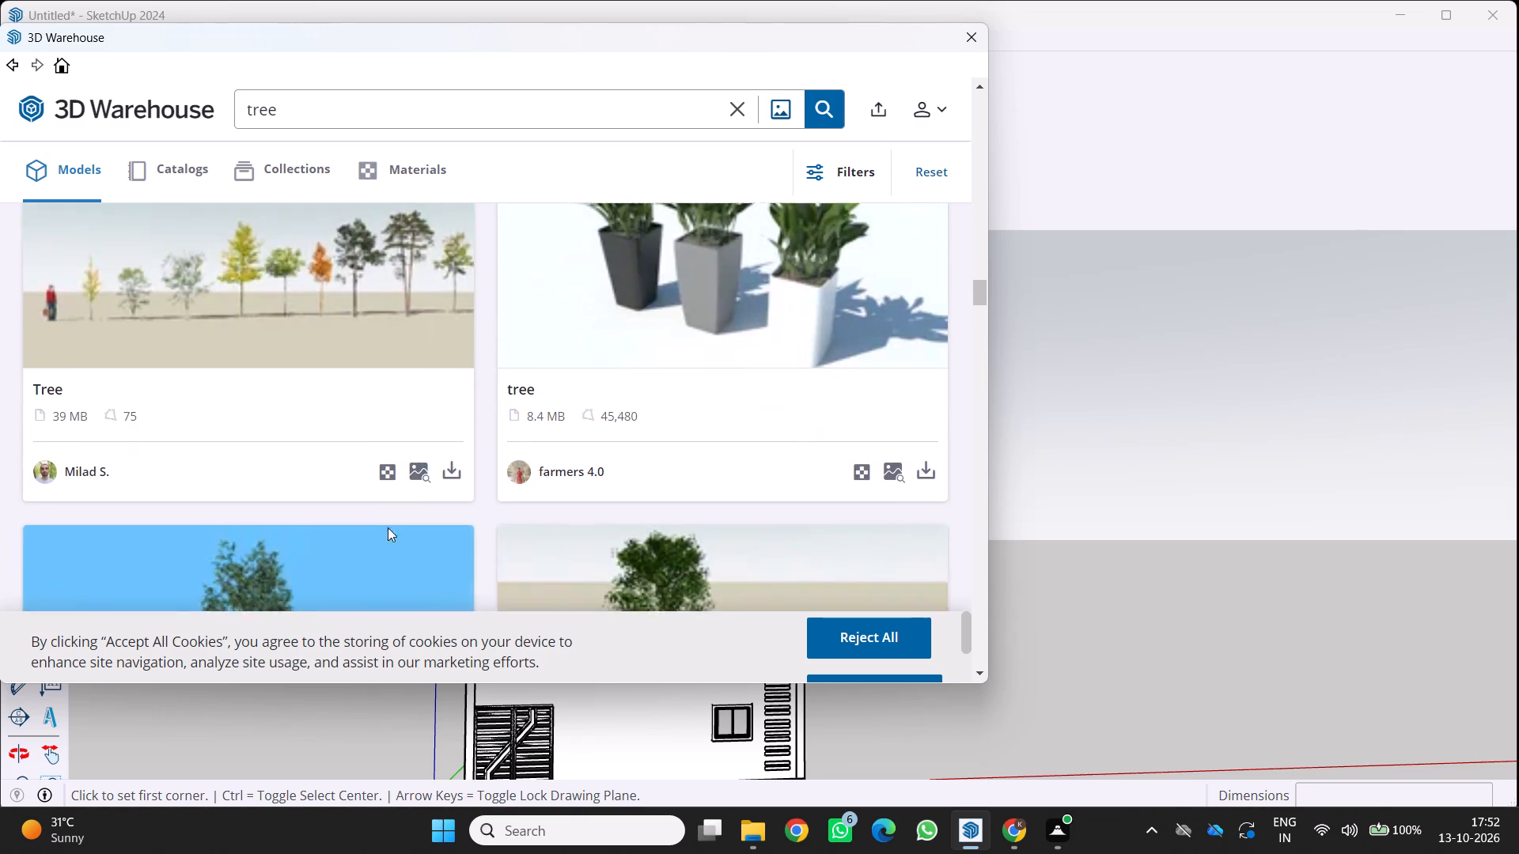
pyautogui.scroll(-3, 385, 527)
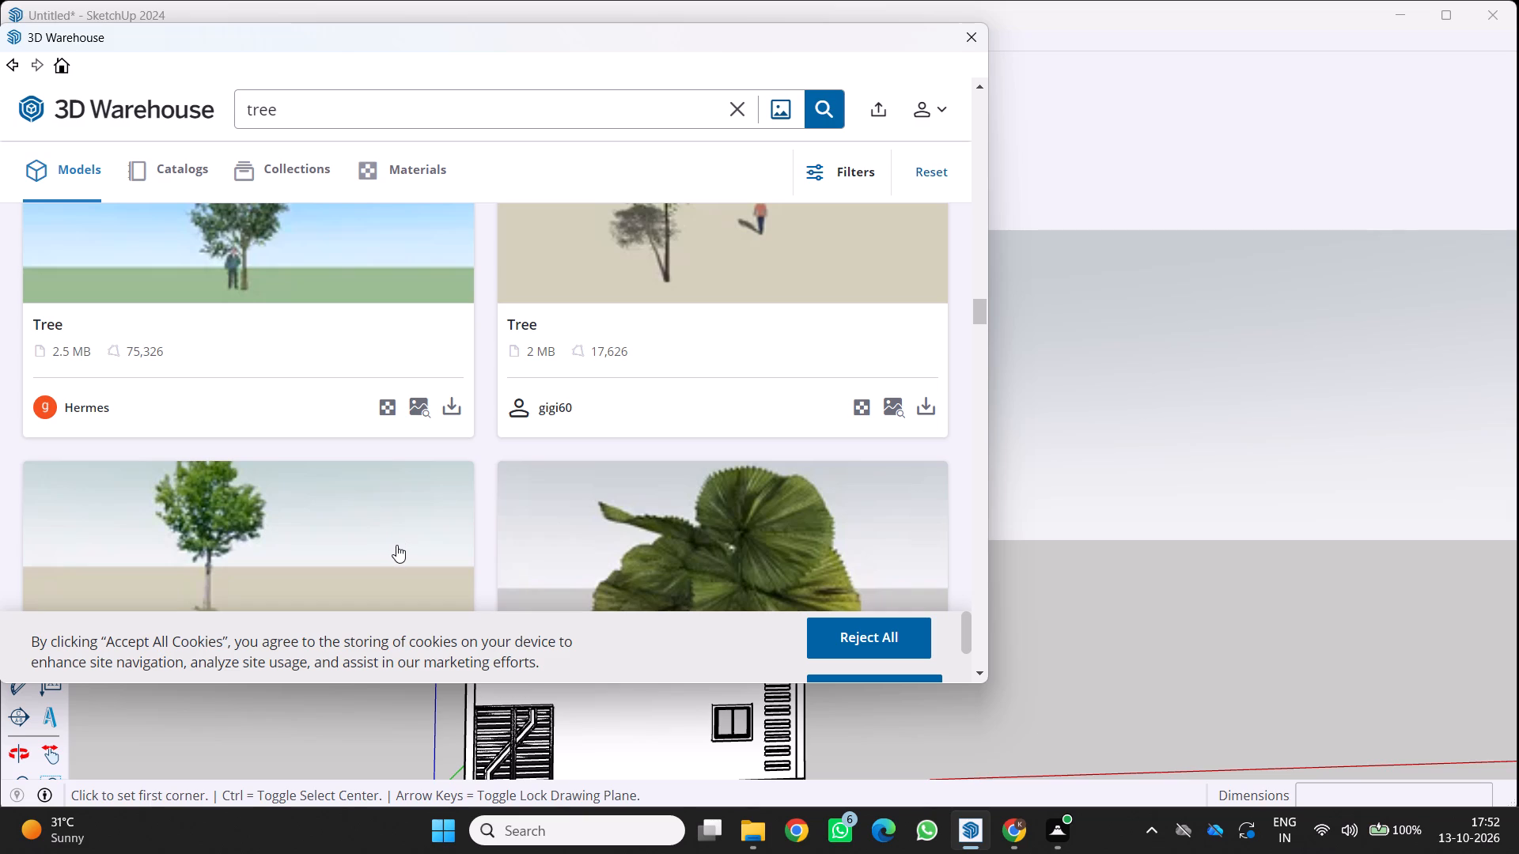
pyautogui.scroll(-5, 396, 545)
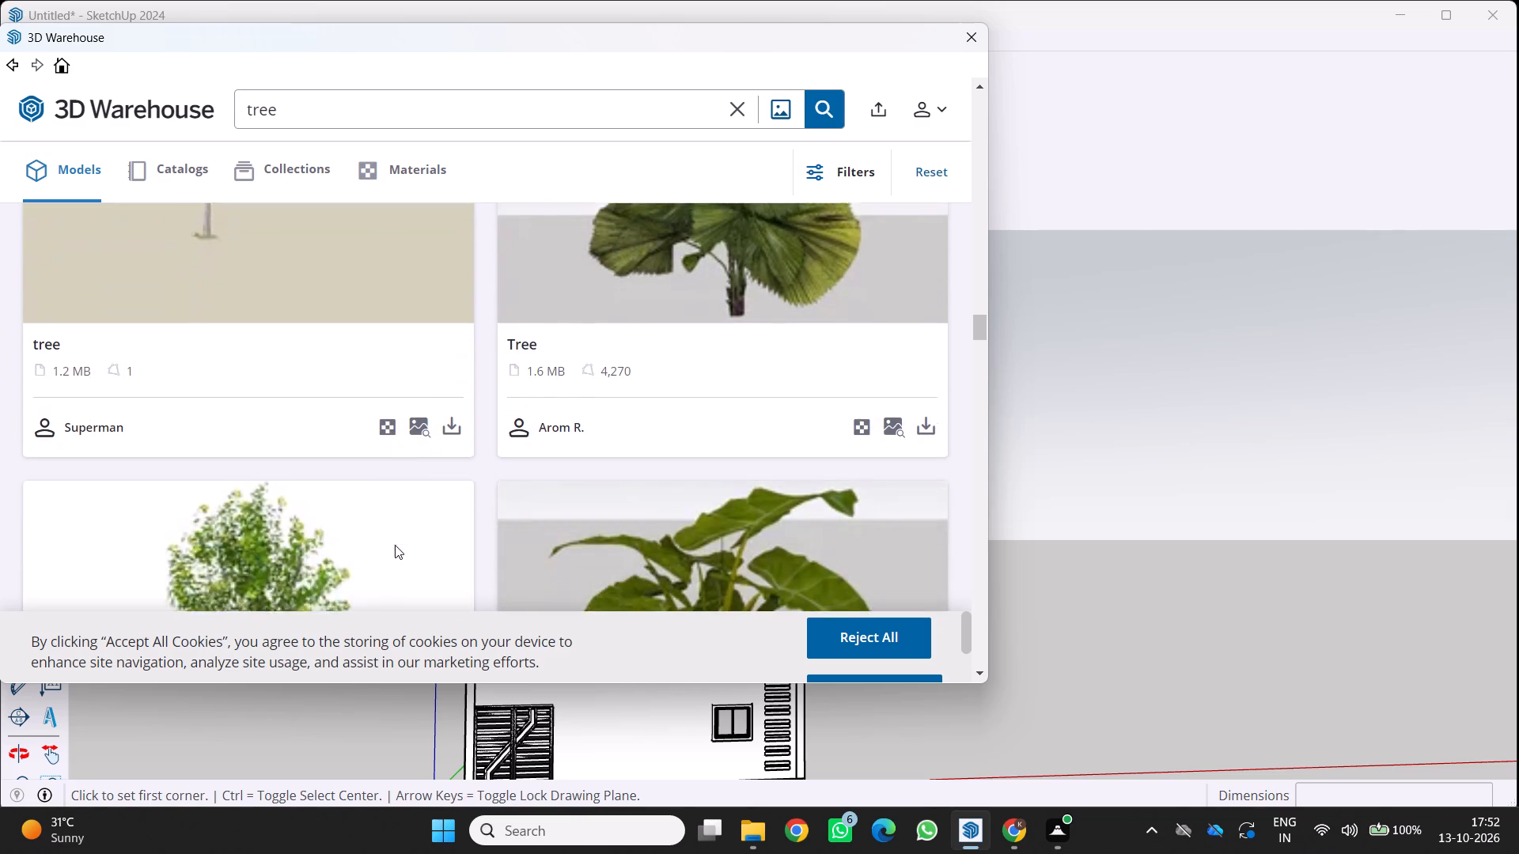
pyautogui.scroll(-6, 395, 545)
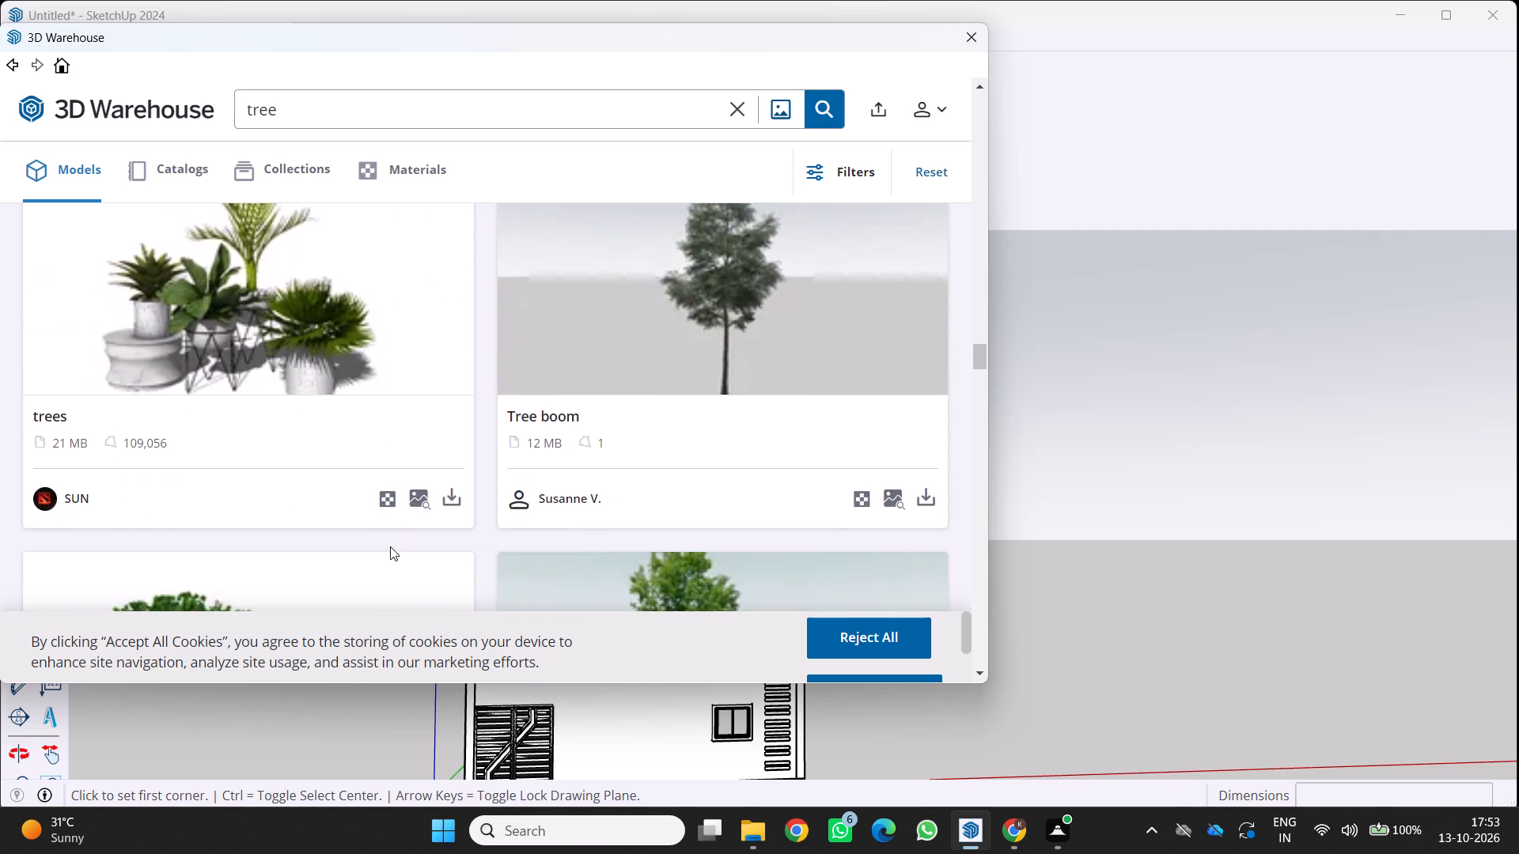
pyautogui.scroll(-7, 390, 546)
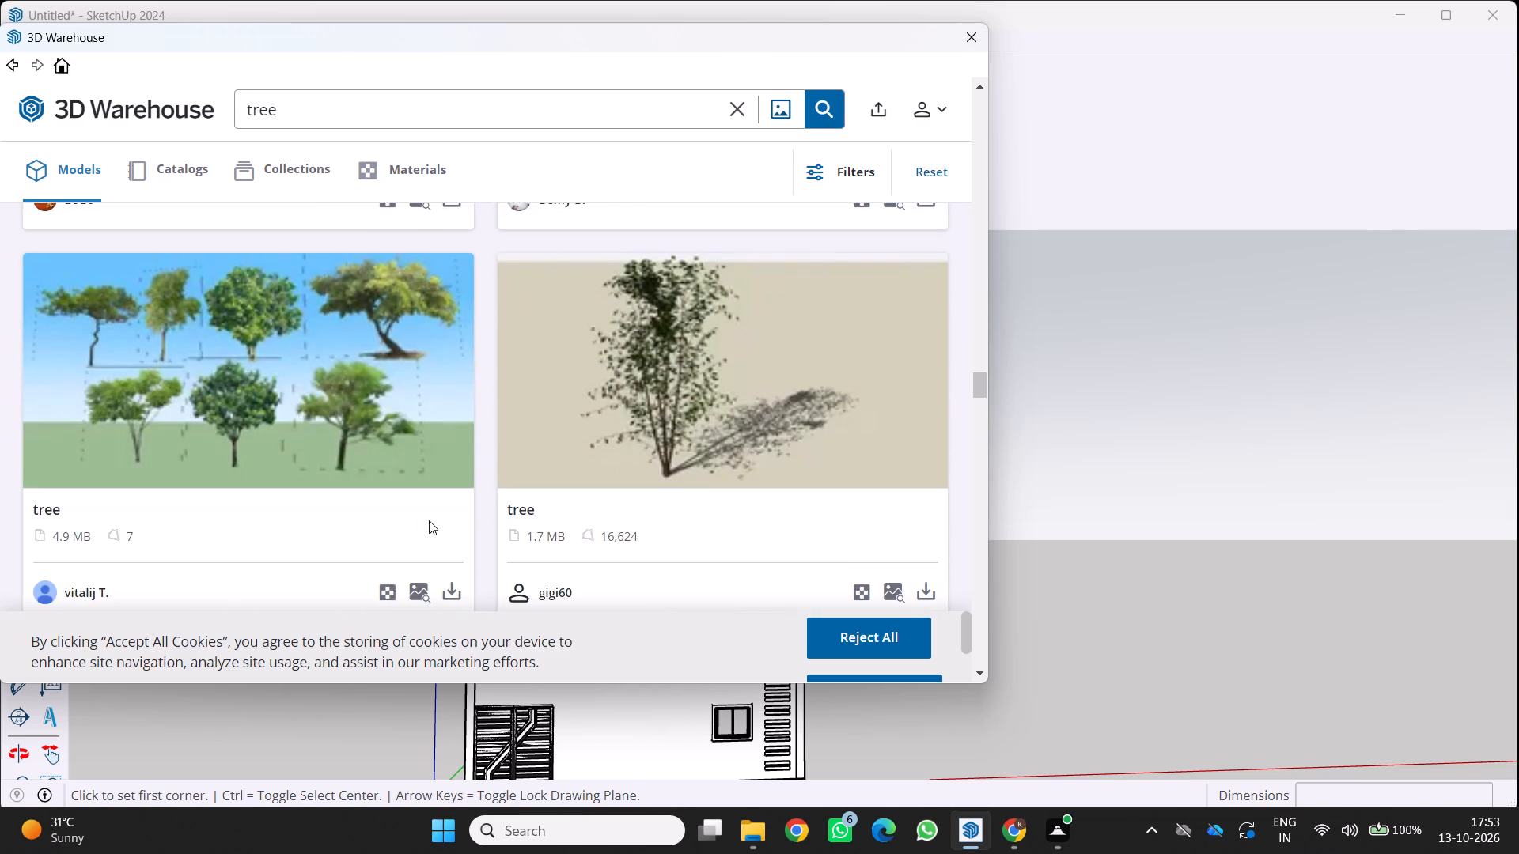
pyautogui.scroll(-5, 429, 520)
pyautogui.scroll(-4, 509, 478)
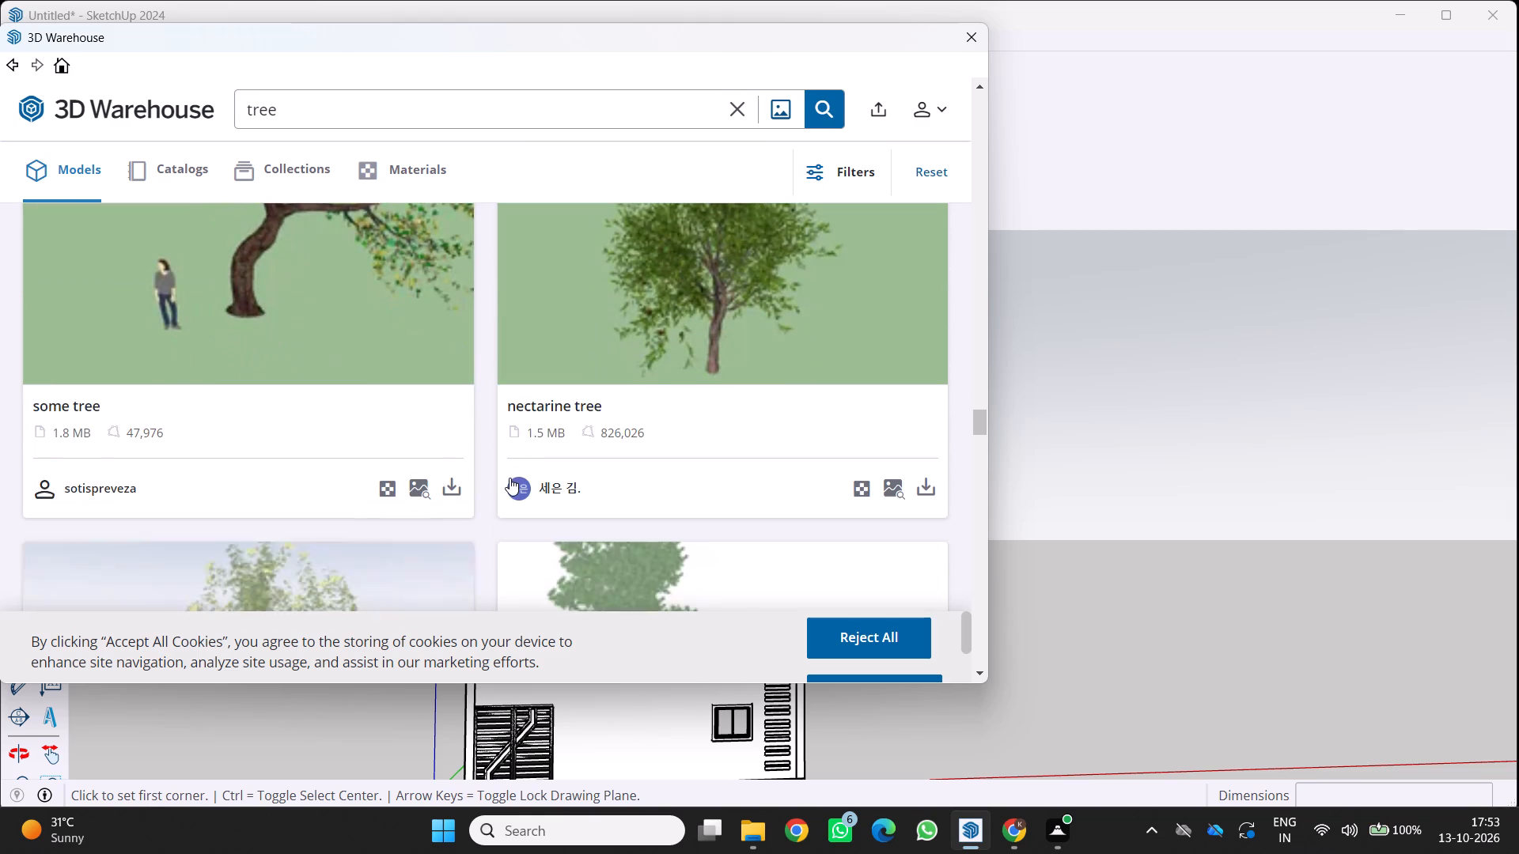
pyautogui.scroll(-3, 509, 478)
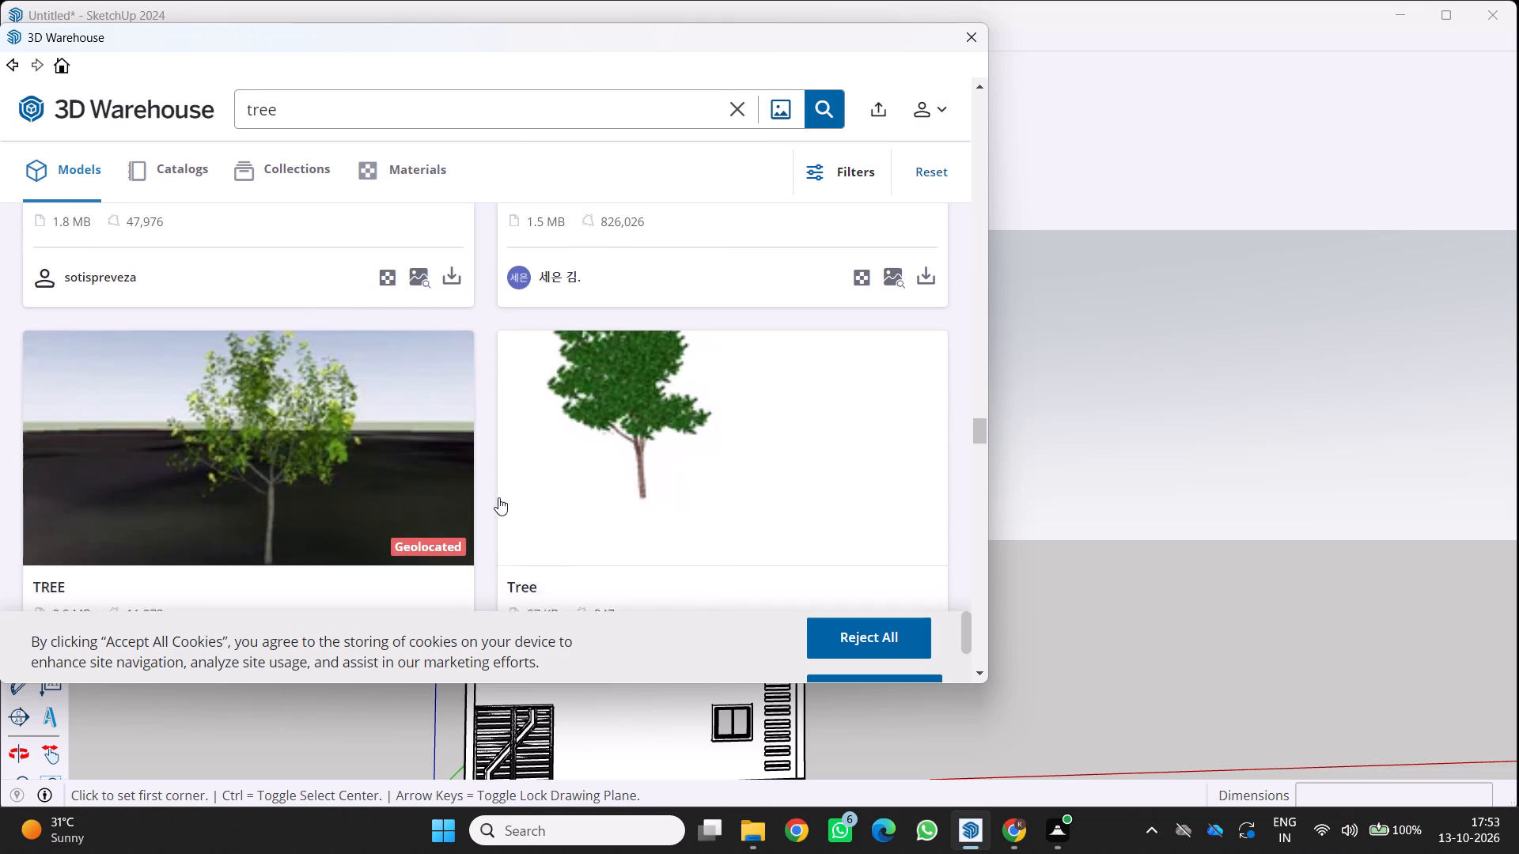
pyautogui.scroll(-1, 498, 497)
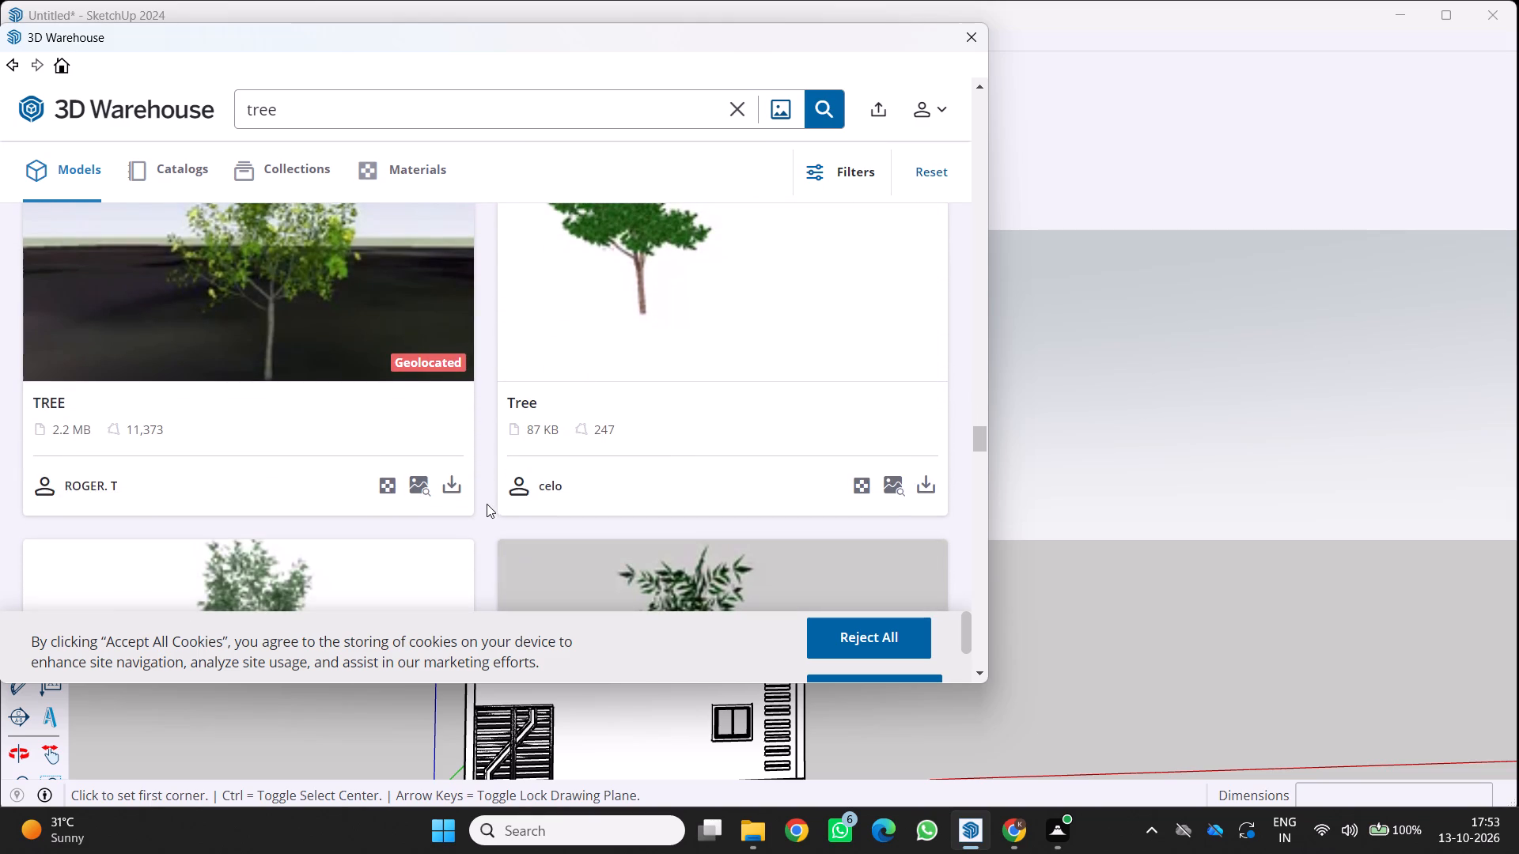
pyautogui.scroll(-3, 535, 459)
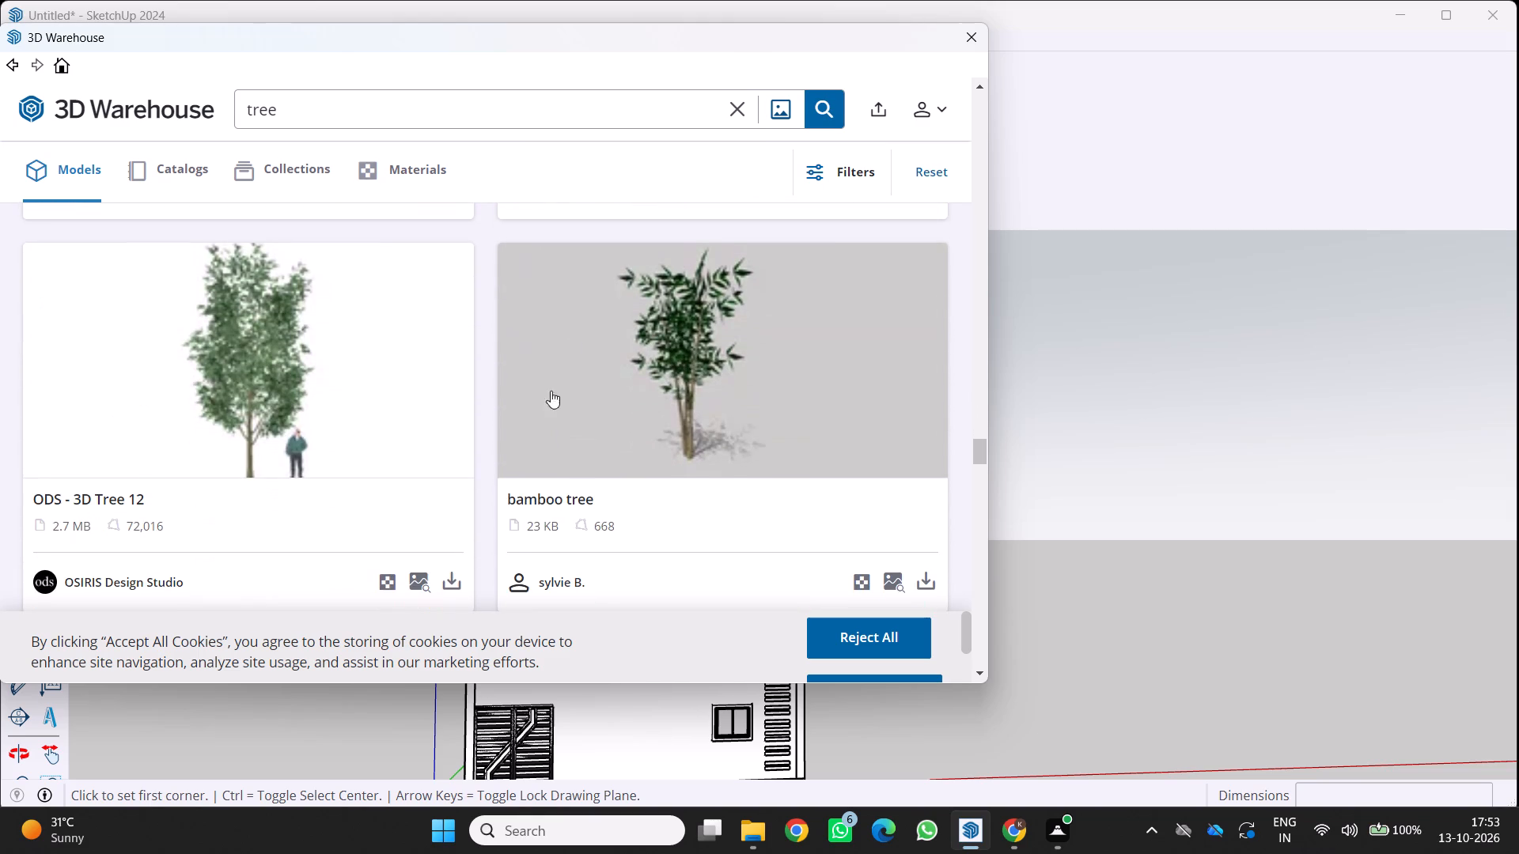
pyautogui.scroll(-1, 576, 316)
pyautogui.scroll(-3, 510, 364)
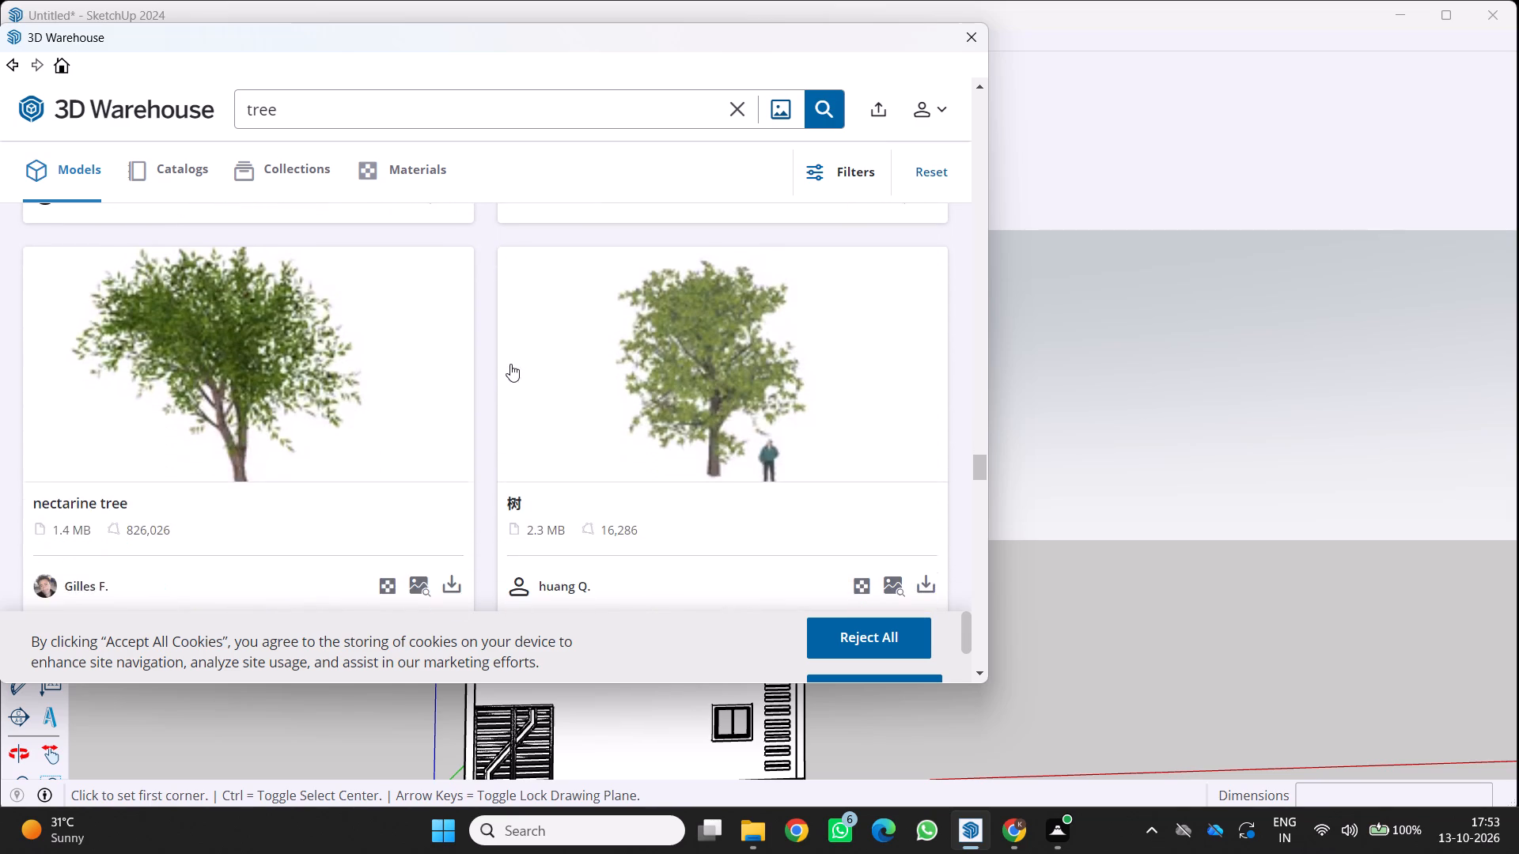
pyautogui.scroll(-2, 499, 368)
pyautogui.scroll(-4, 486, 430)
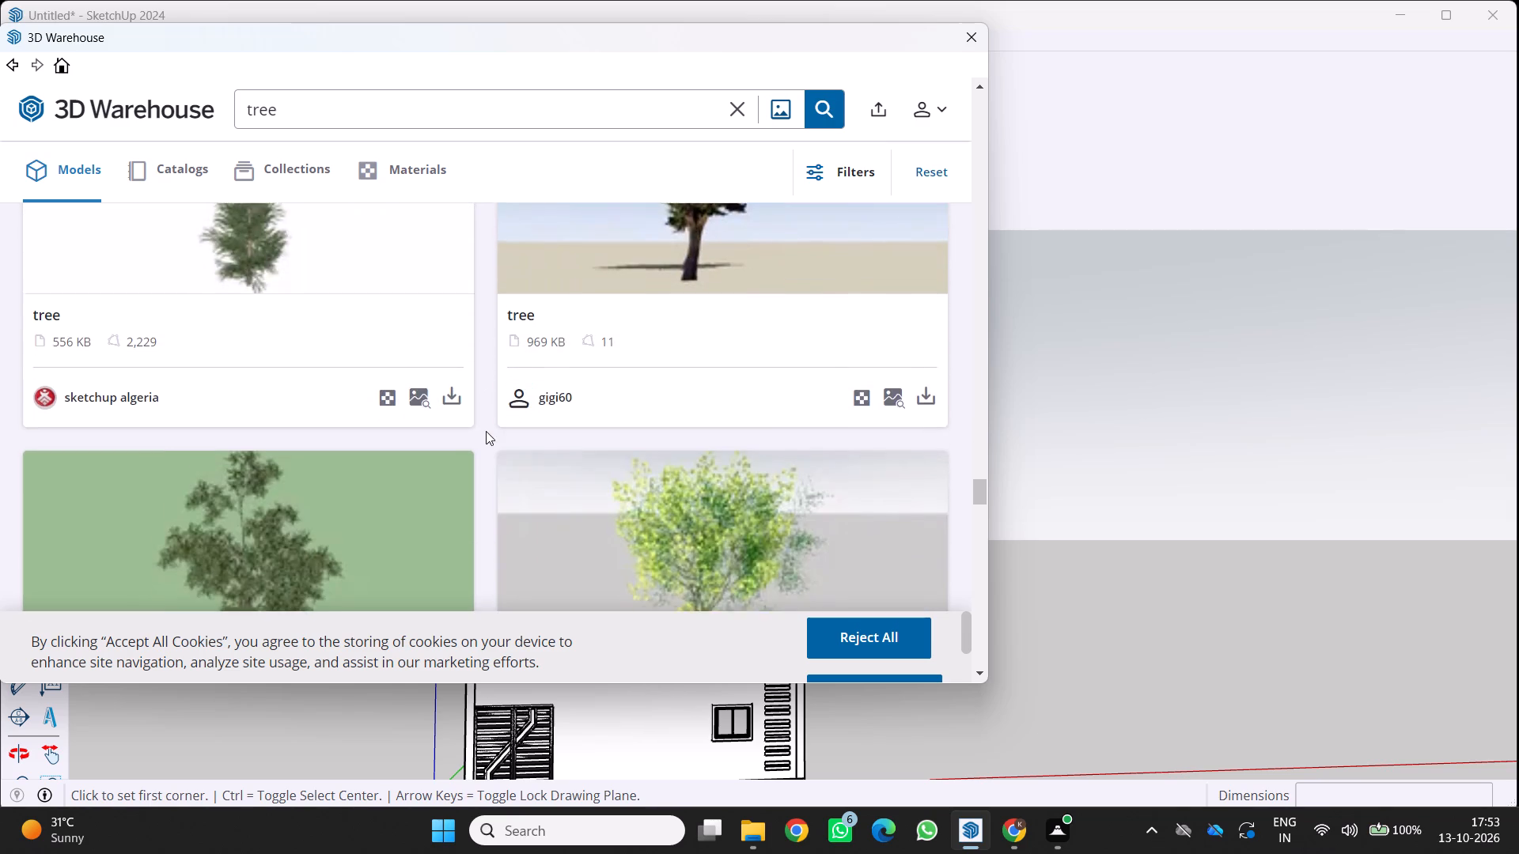
pyautogui.scroll(-7, 487, 431)
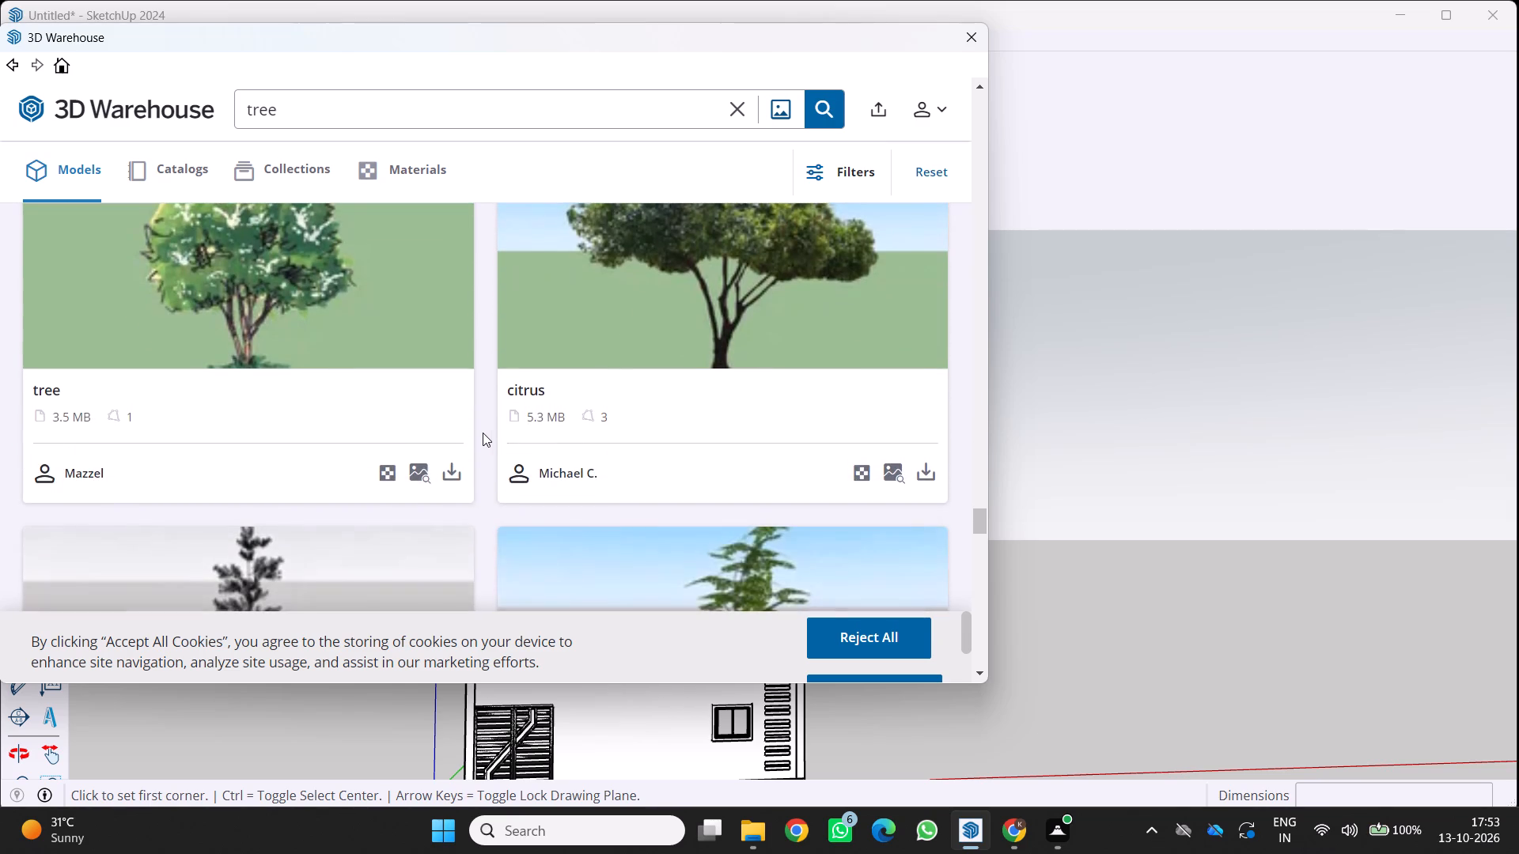
pyautogui.scroll(-3, 472, 498)
pyautogui.scroll(-4, 410, 522)
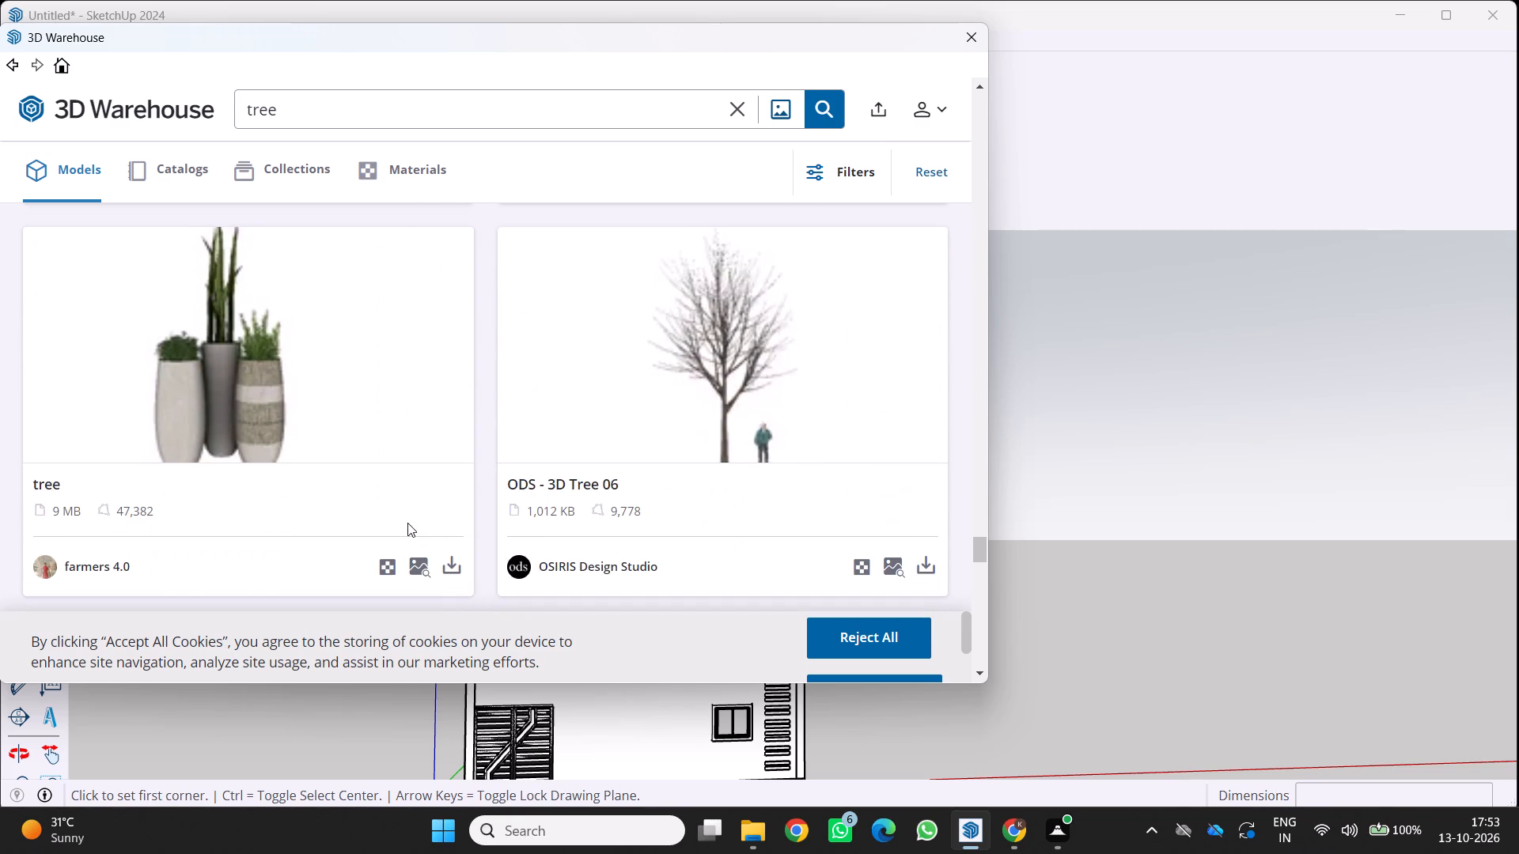
pyautogui.scroll(-9, 407, 523)
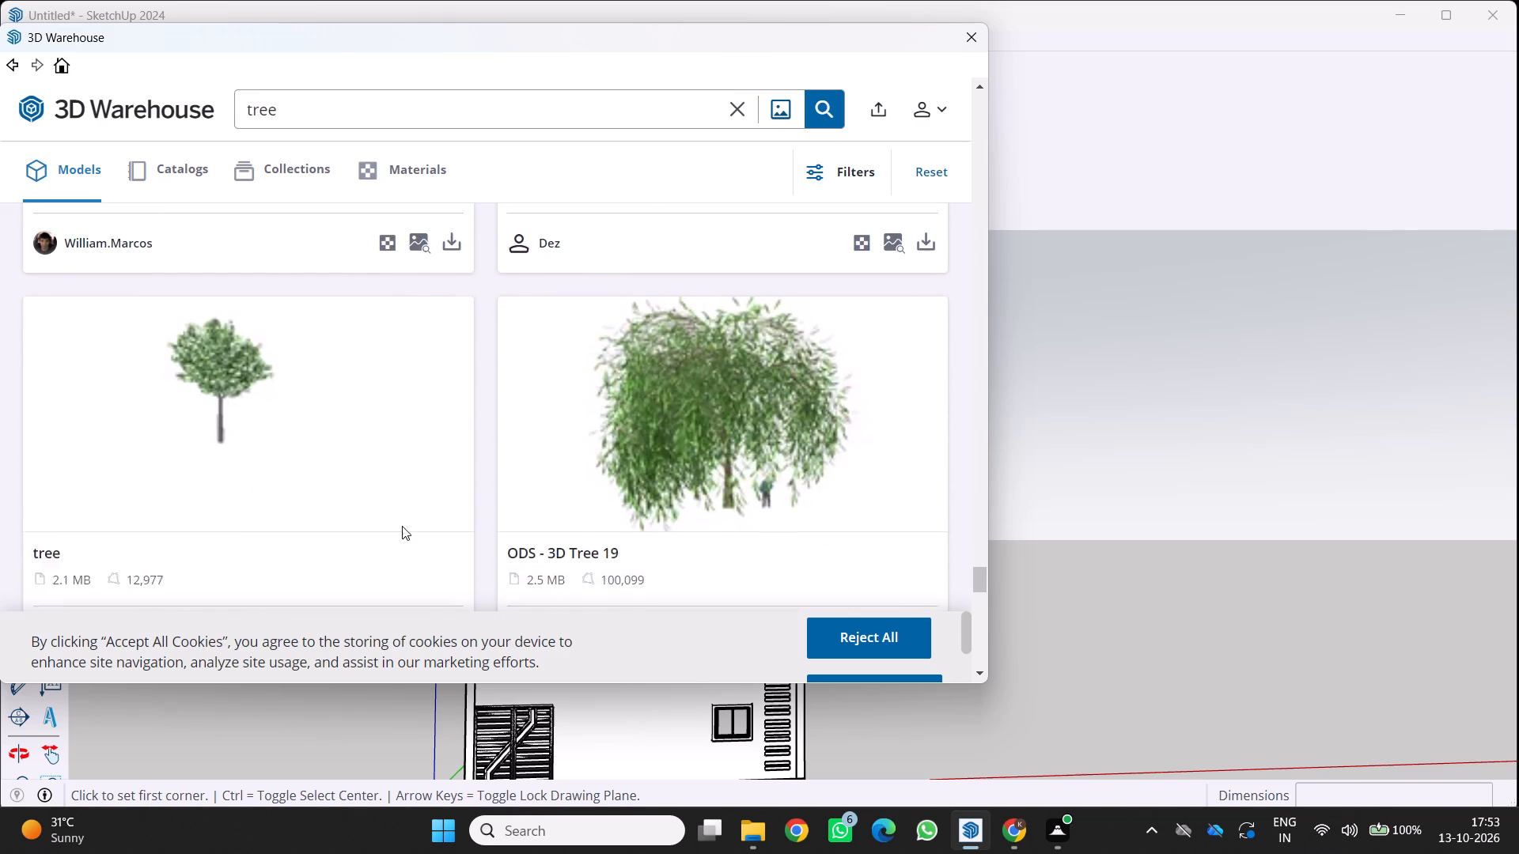
pyautogui.scroll(-1, 402, 526)
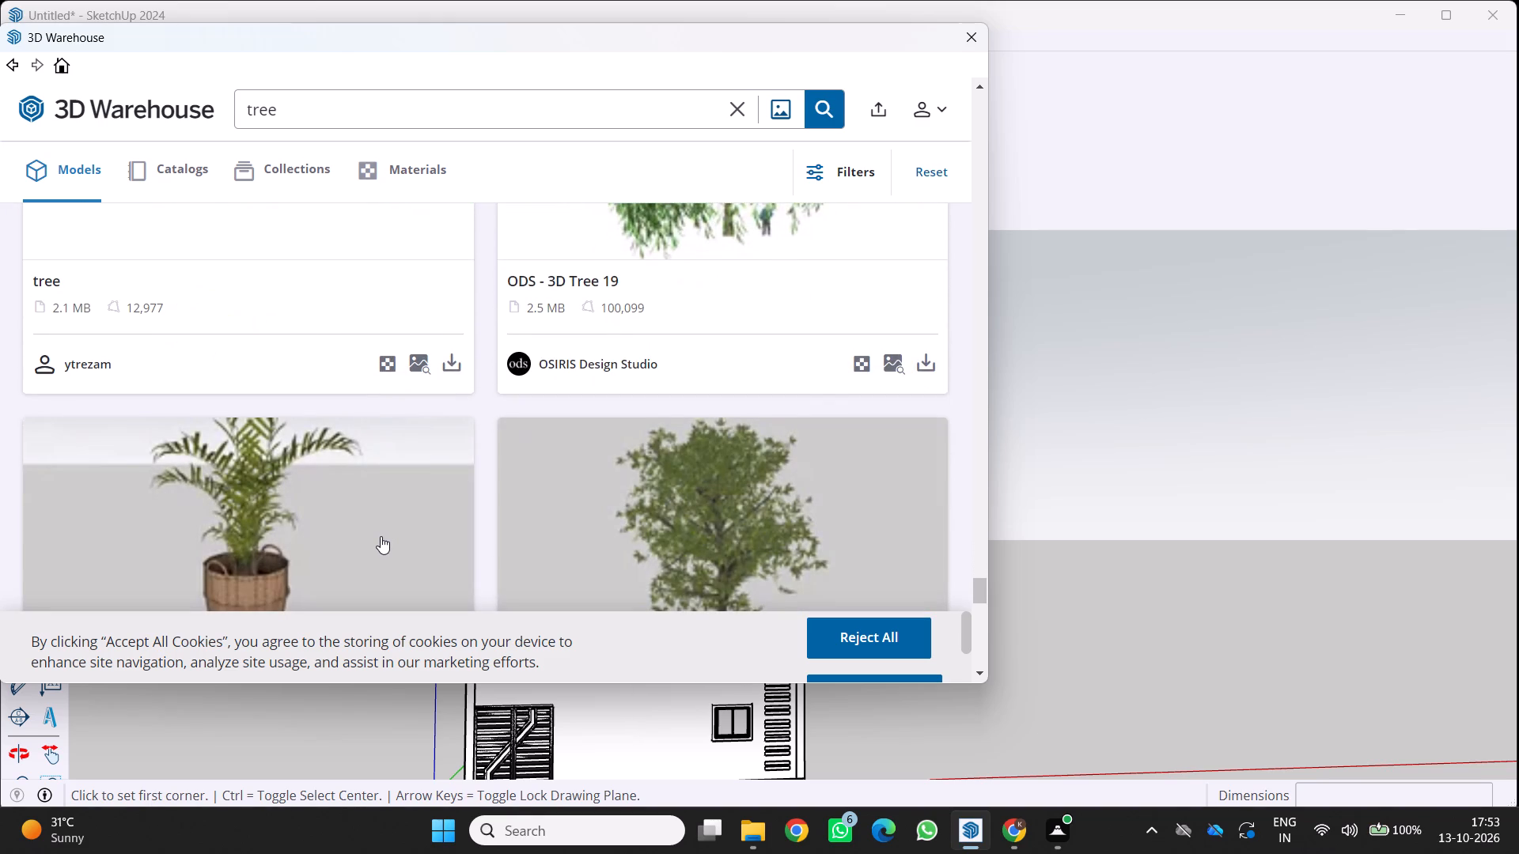
pyautogui.scroll(-1, 381, 536)
pyautogui.scroll(-6, 292, 537)
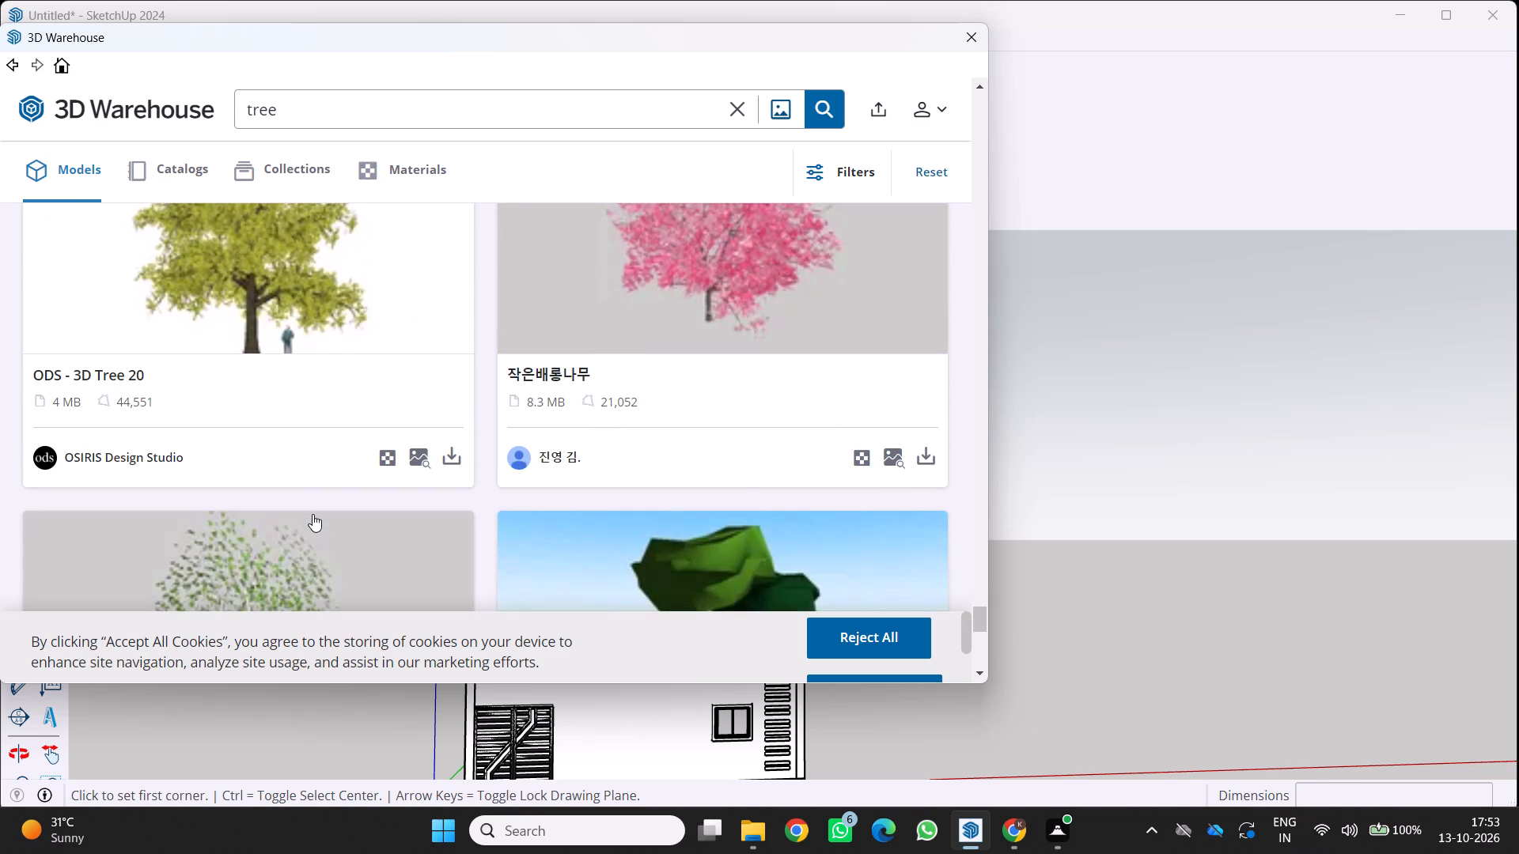
pyautogui.scroll(-3, 284, 530)
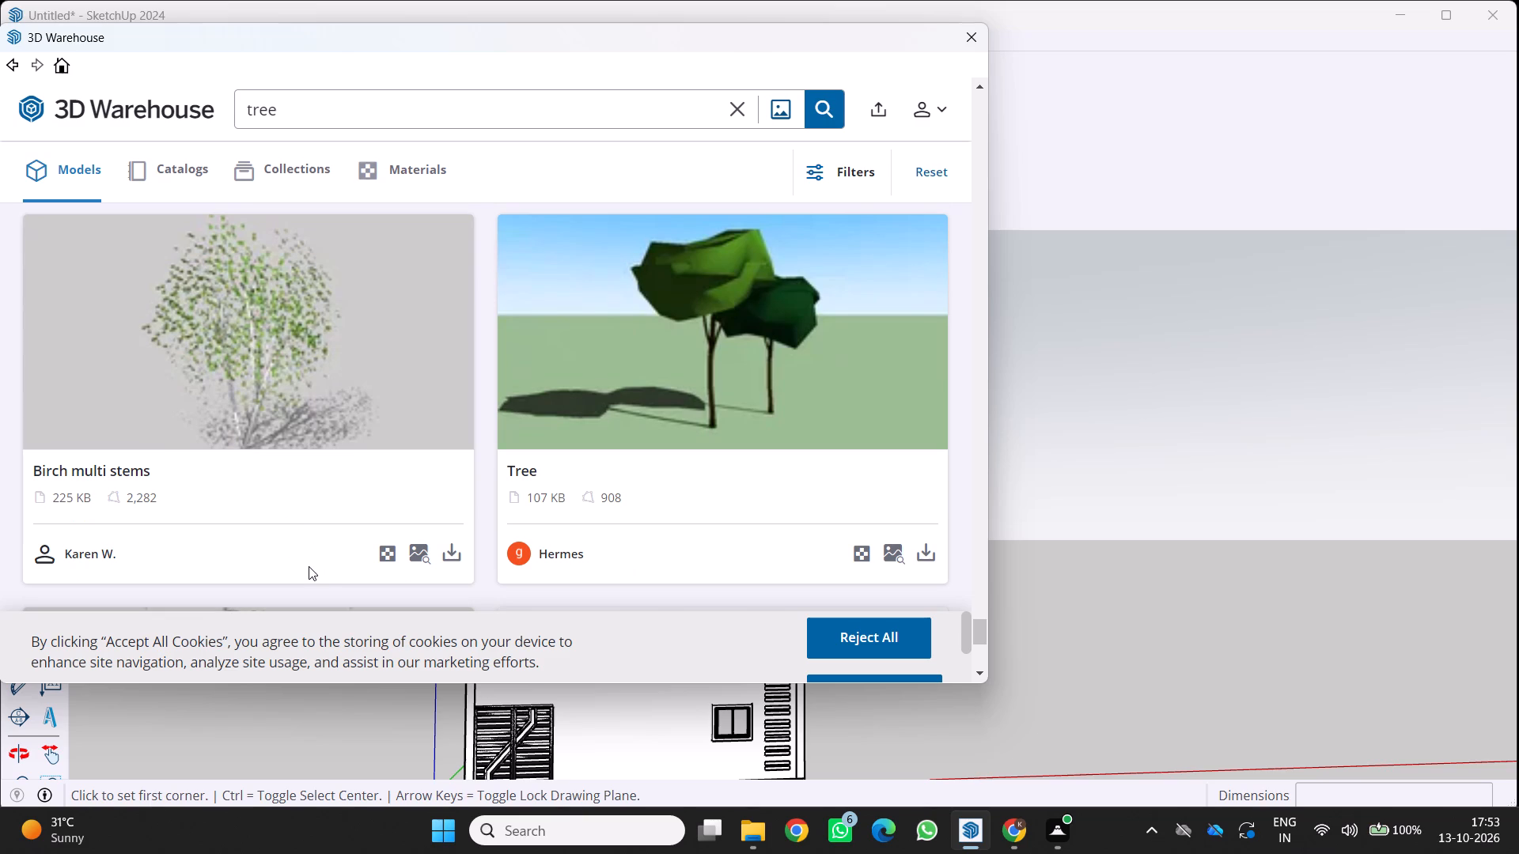
pyautogui.scroll(-5, 458, 492)
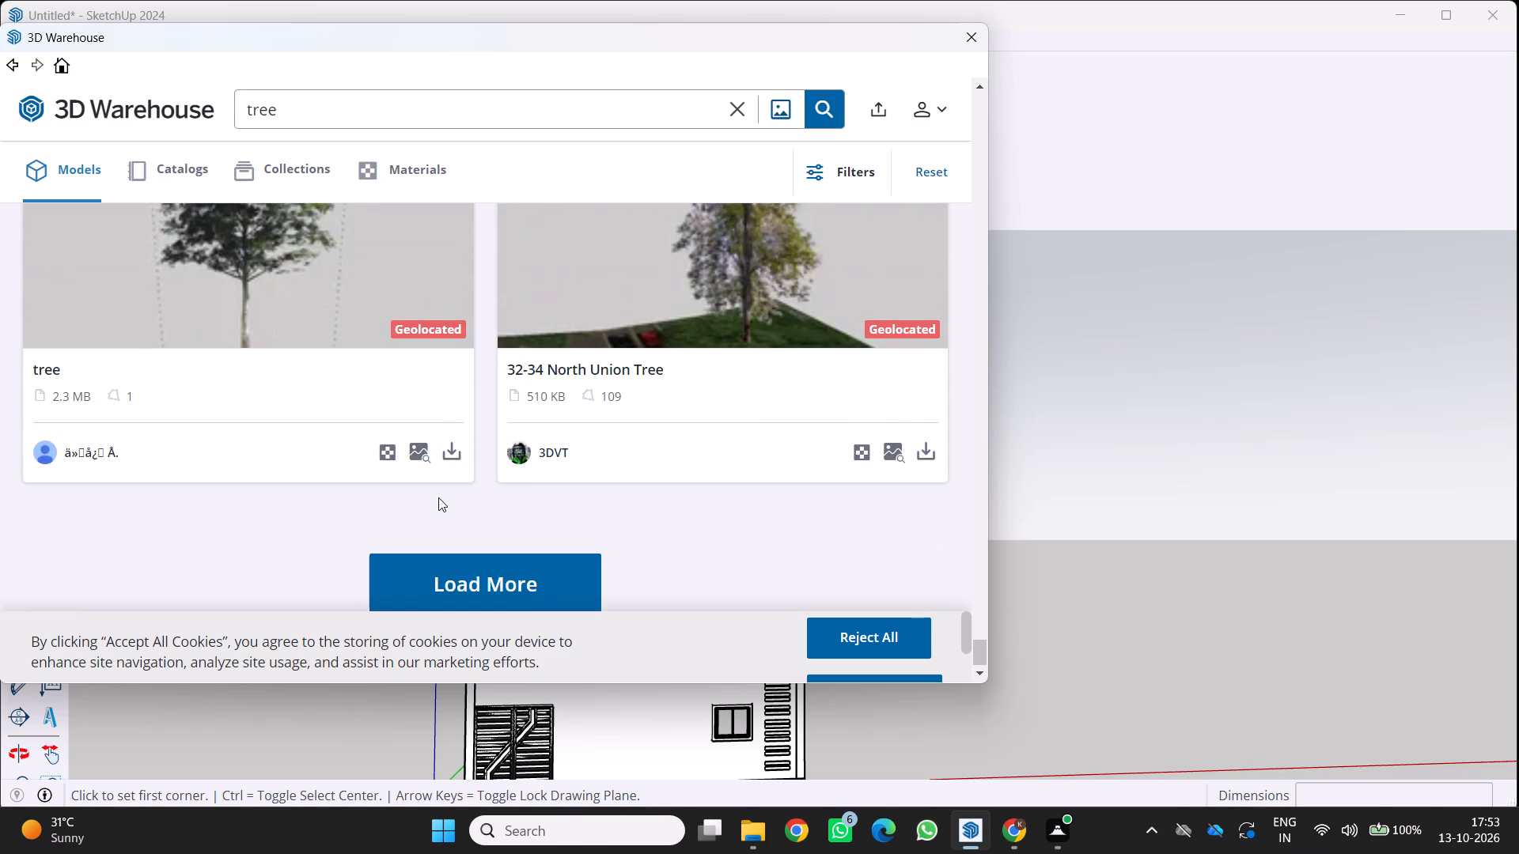
pyautogui.scroll(-3, 454, 493)
pyautogui.scroll(2, 463, 486)
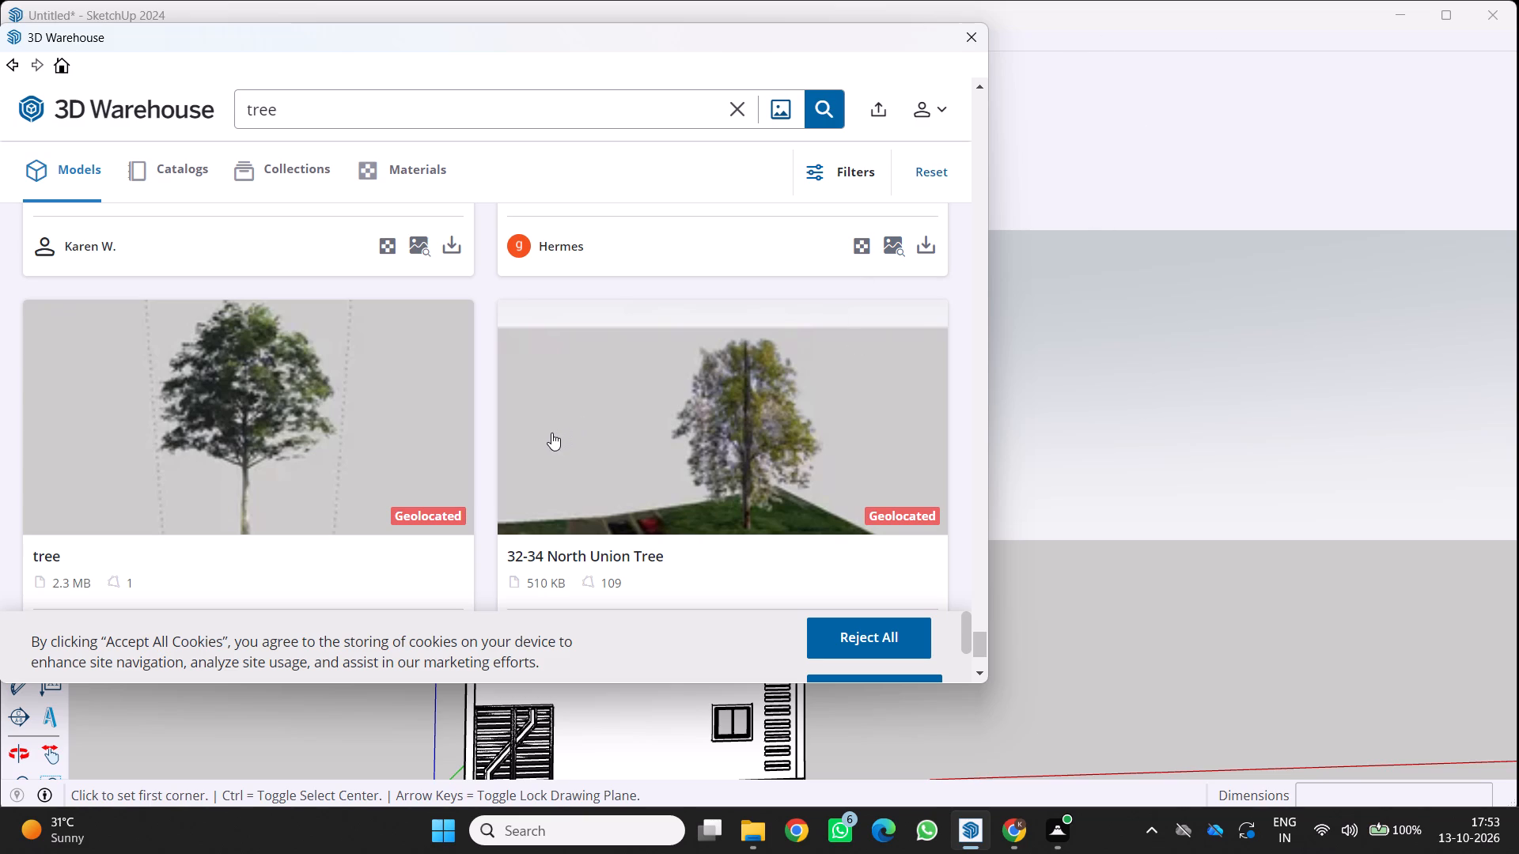
pyautogui.scroll(-2, 210, 406)
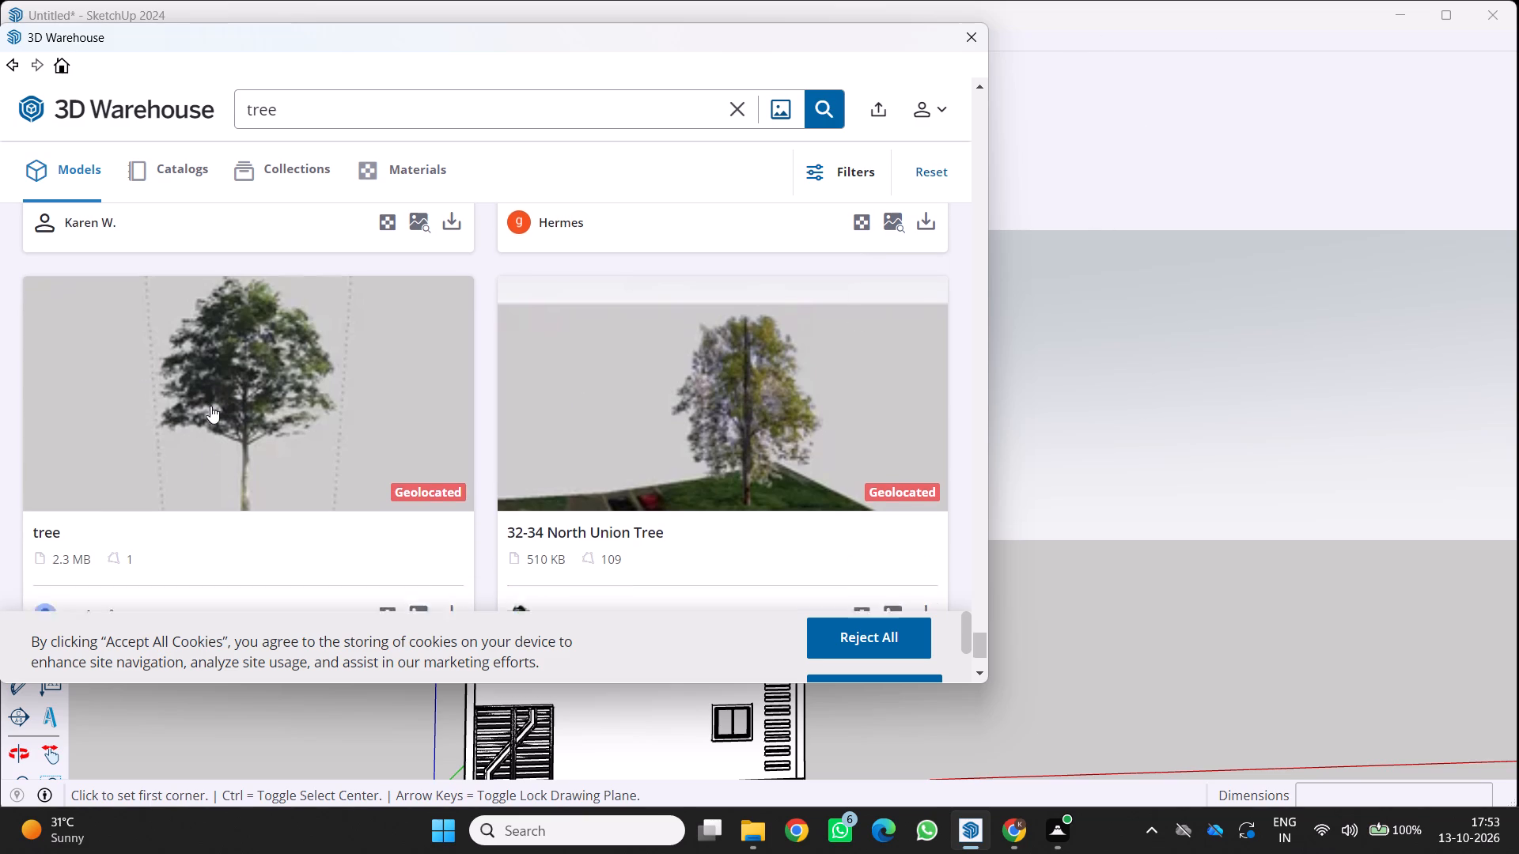
pyautogui.scroll(-4, 210, 406)
# Look back through the loaded tree models, from the end of the search results toward the earlier ones, for a suitable tree.
pyautogui.scroll(6, 305, 351)
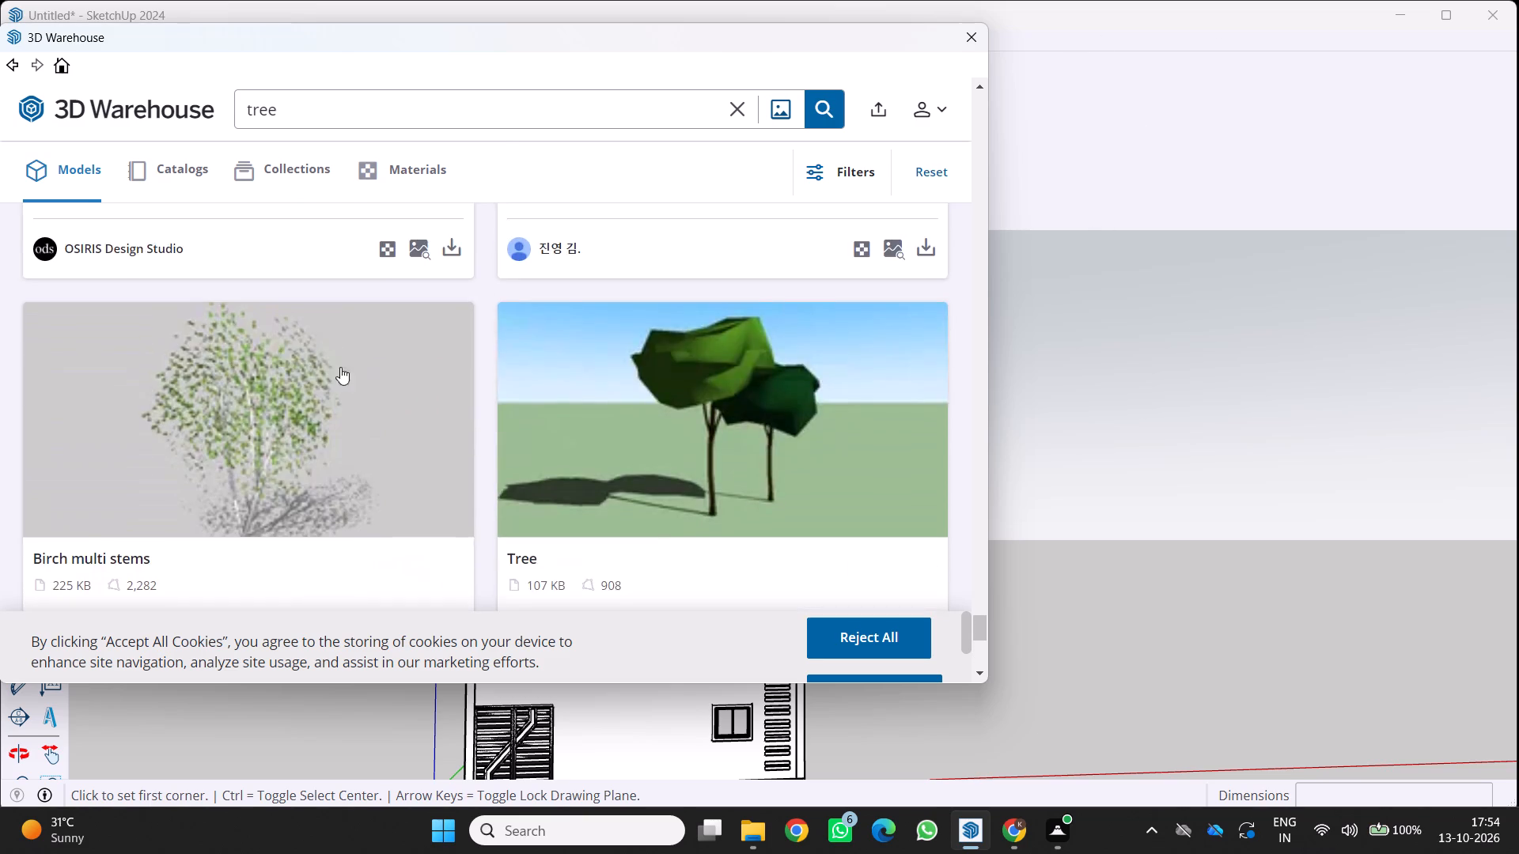
pyautogui.scroll(3, 693, 364)
pyautogui.scroll(3, 611, 380)
pyautogui.scroll(2, 529, 342)
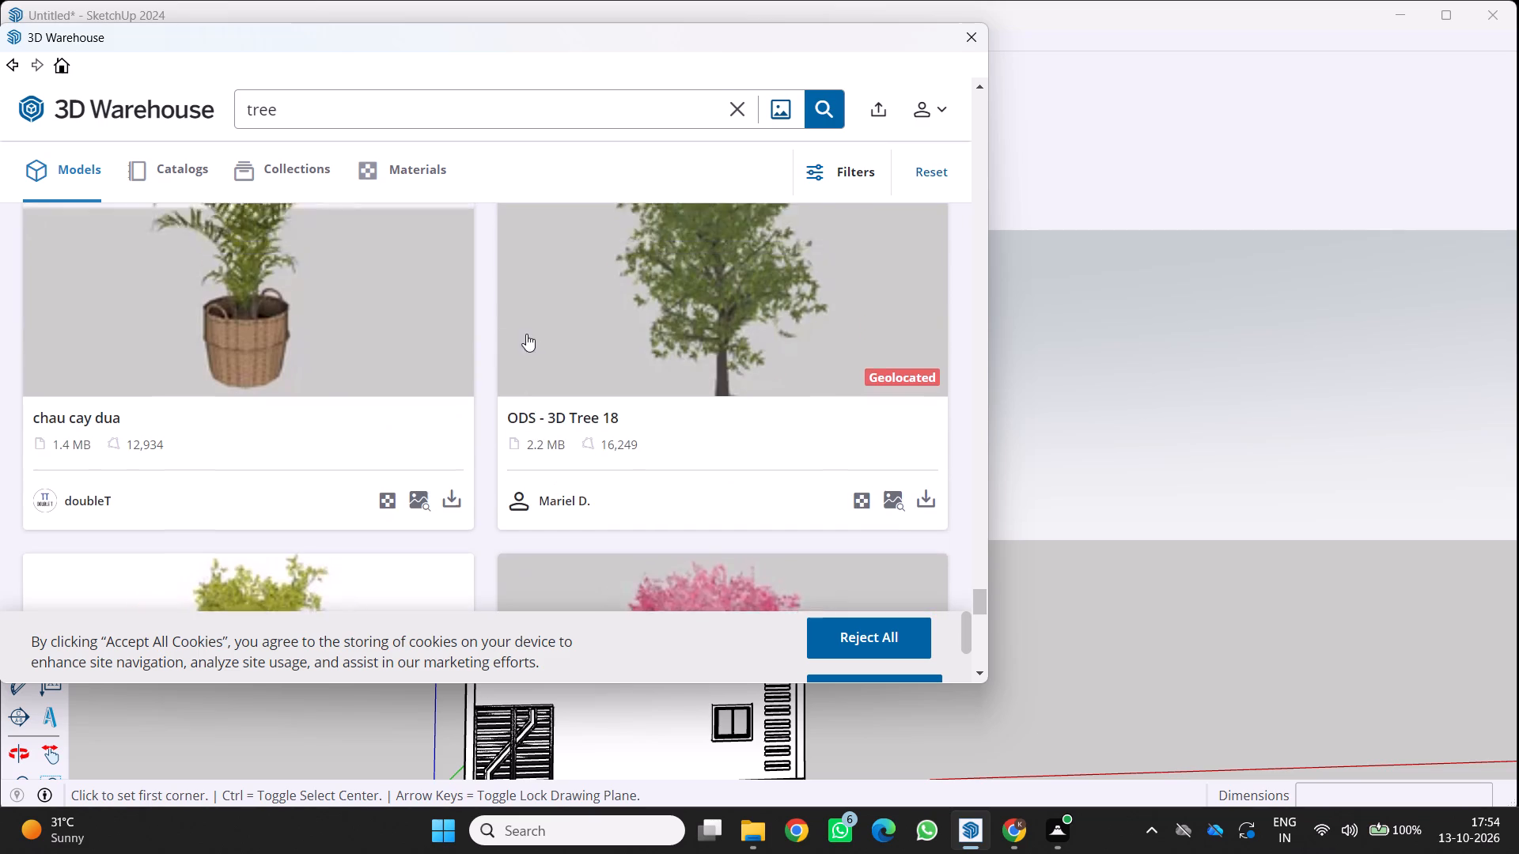
pyautogui.scroll(11, 484, 350)
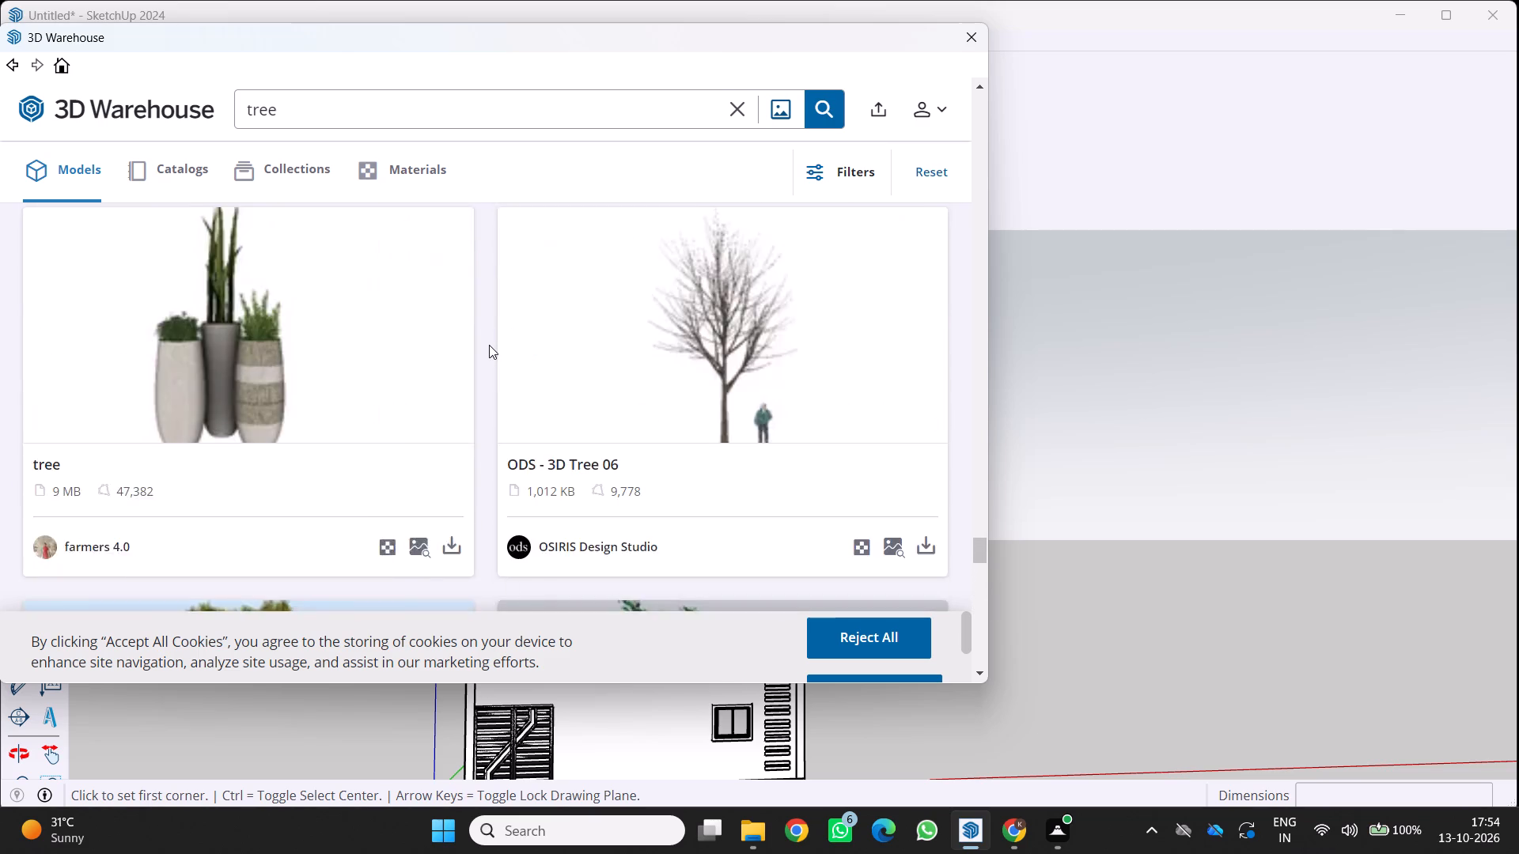
pyautogui.scroll(9, 488, 346)
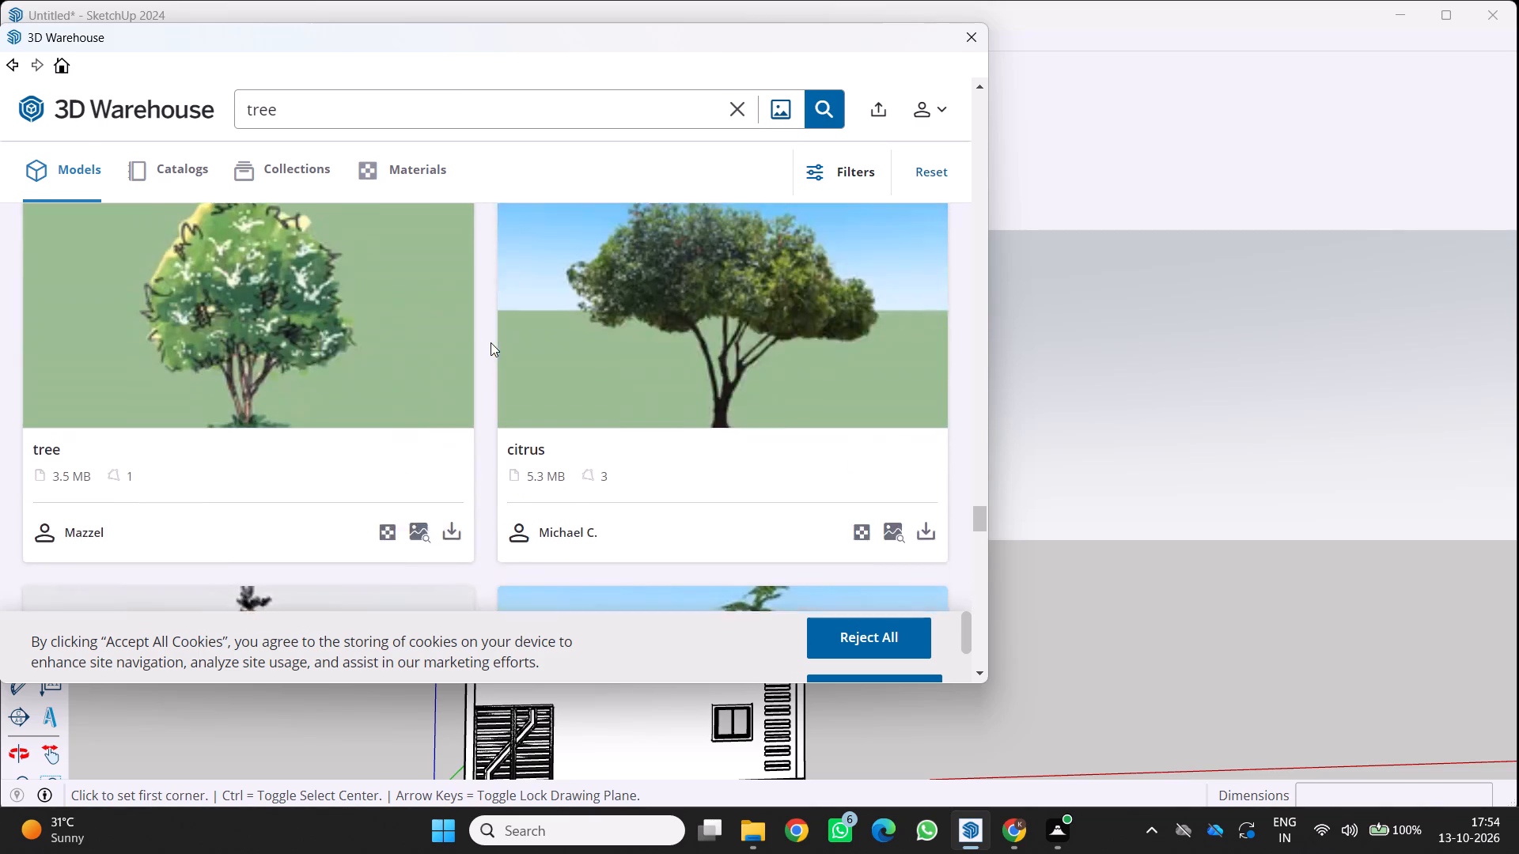
pyautogui.scroll(11, 486, 343)
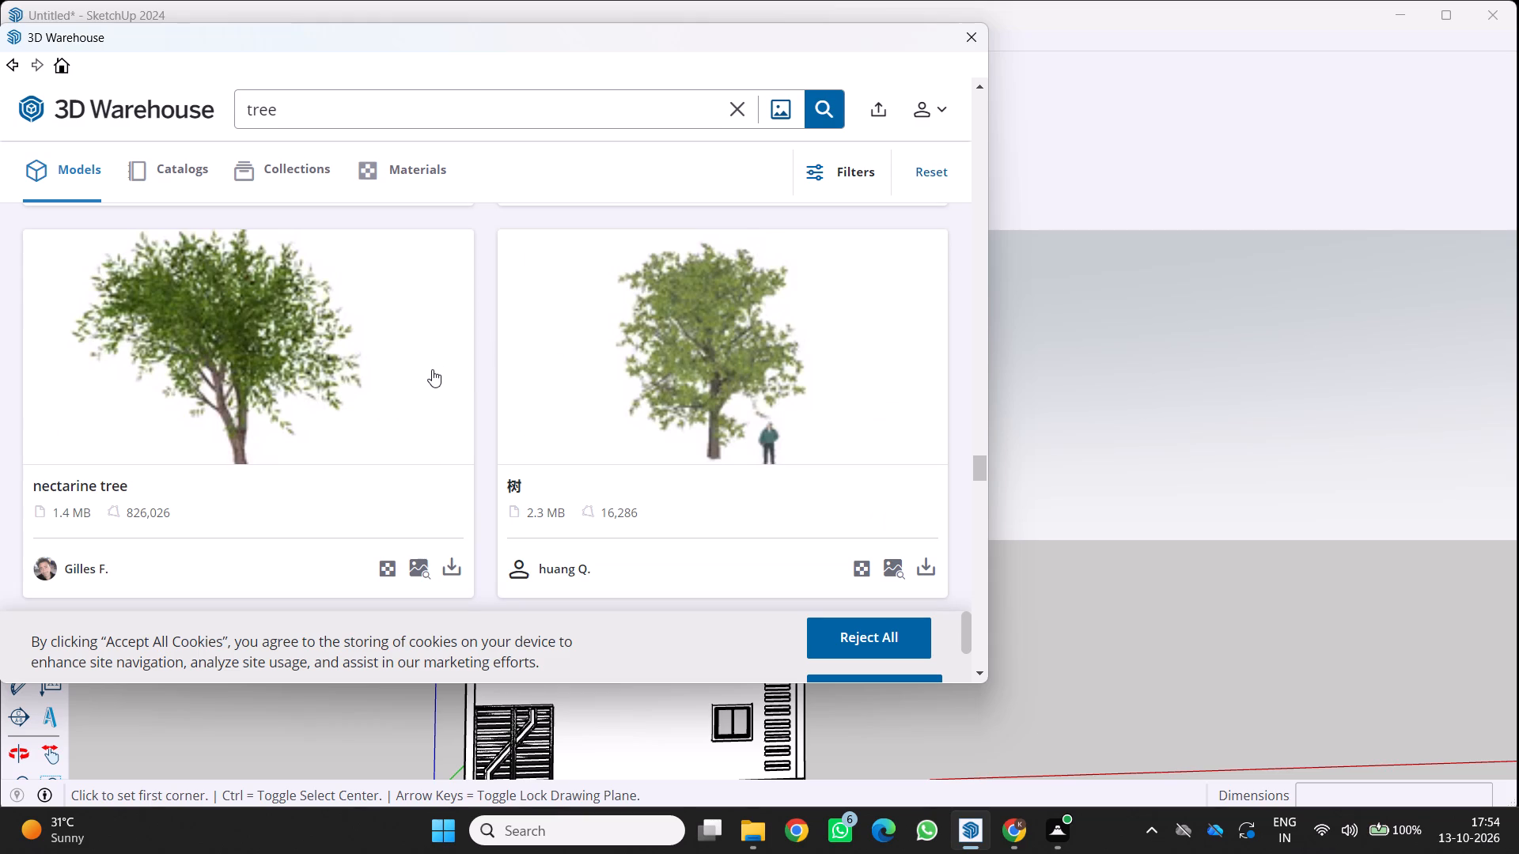
pyautogui.scroll(11, 453, 361)
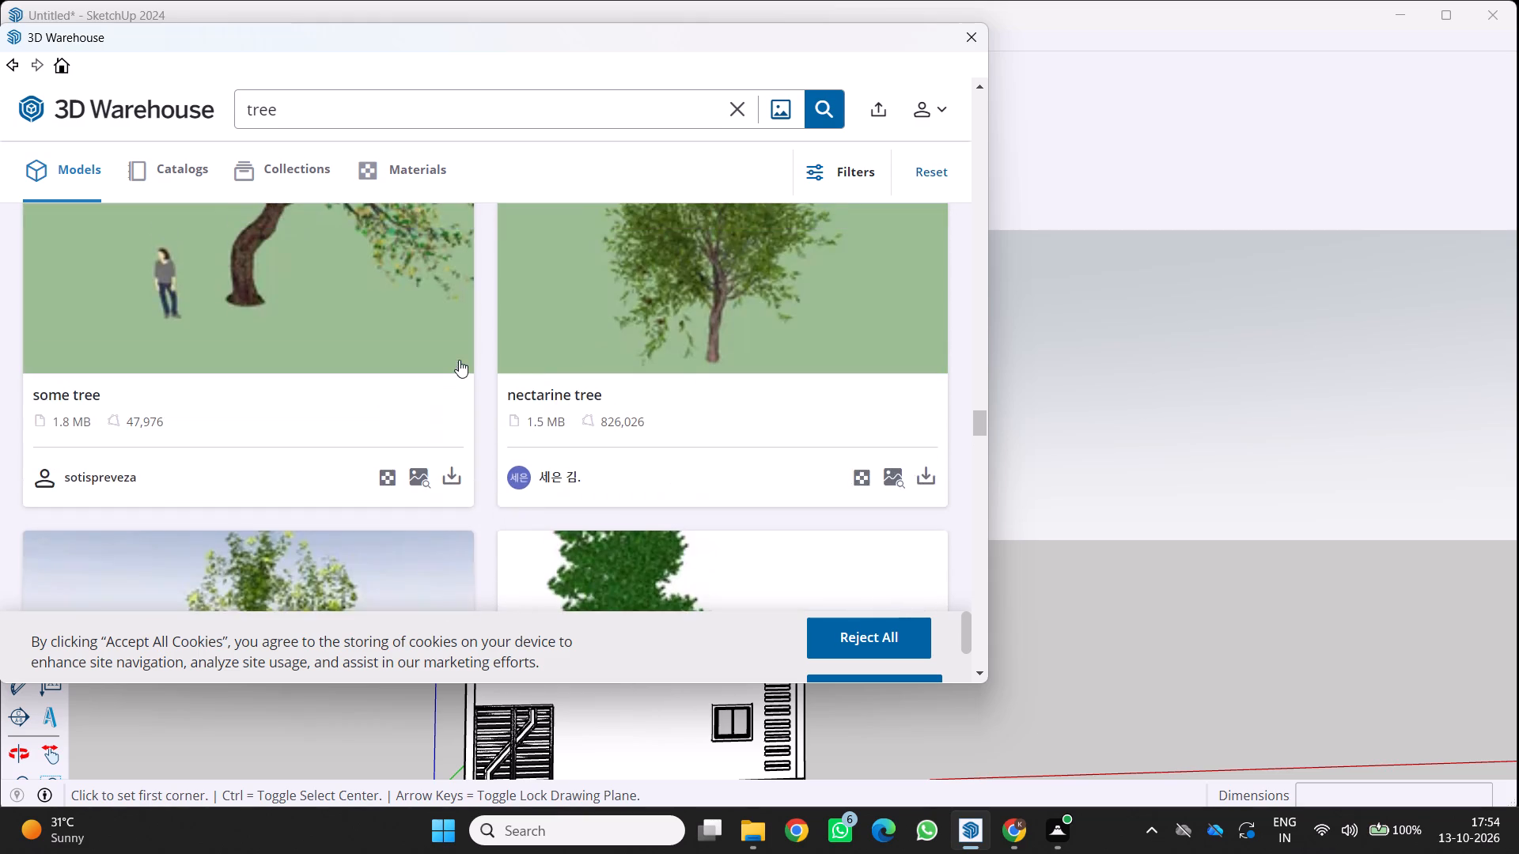
pyautogui.scroll(7, 462, 357)
pyautogui.scroll(5, 551, 383)
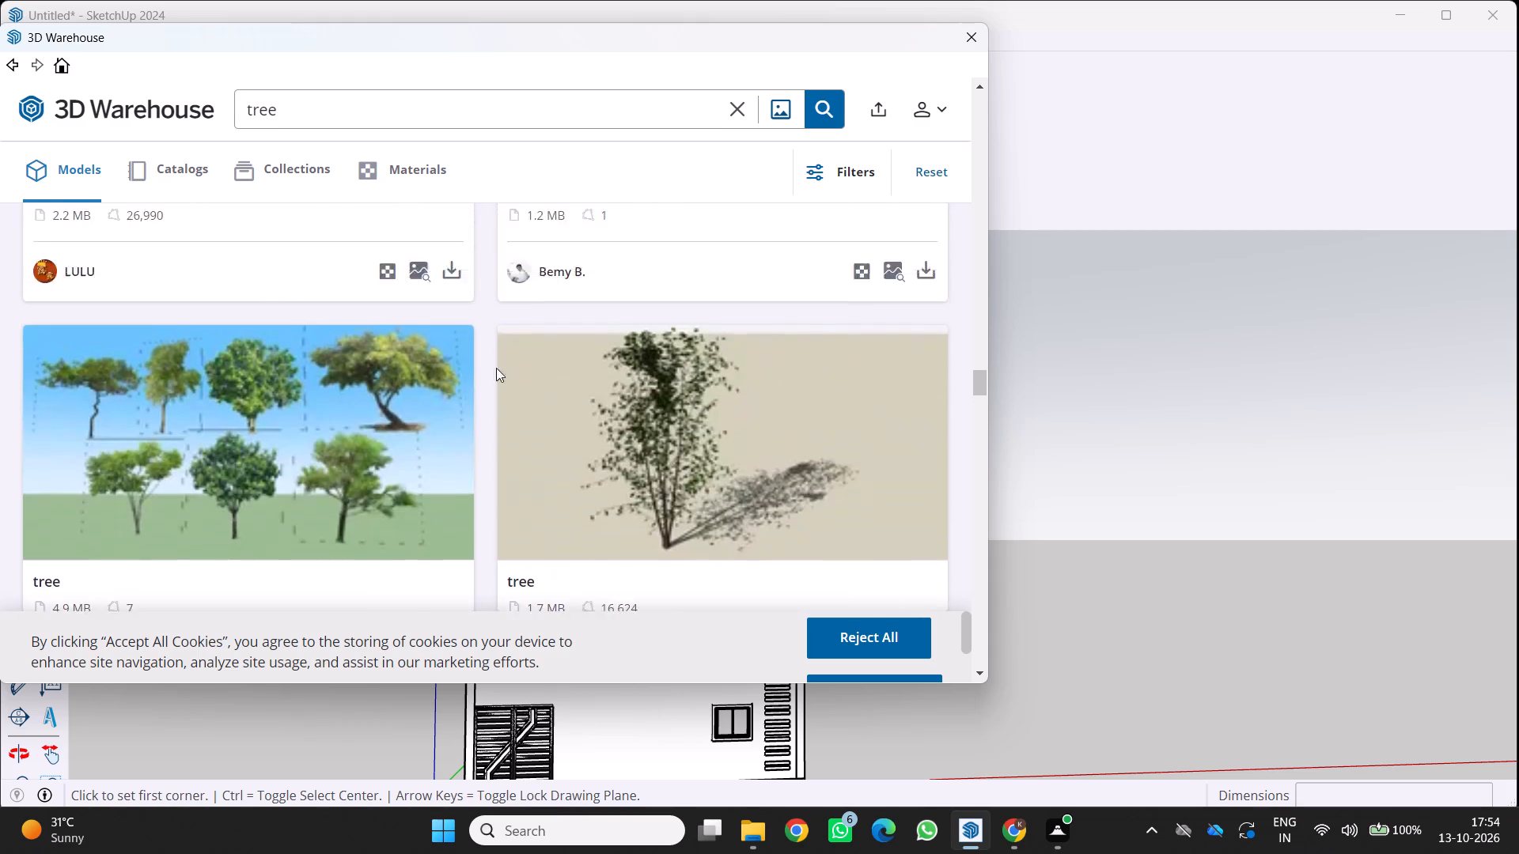
pyautogui.scroll(9, 463, 388)
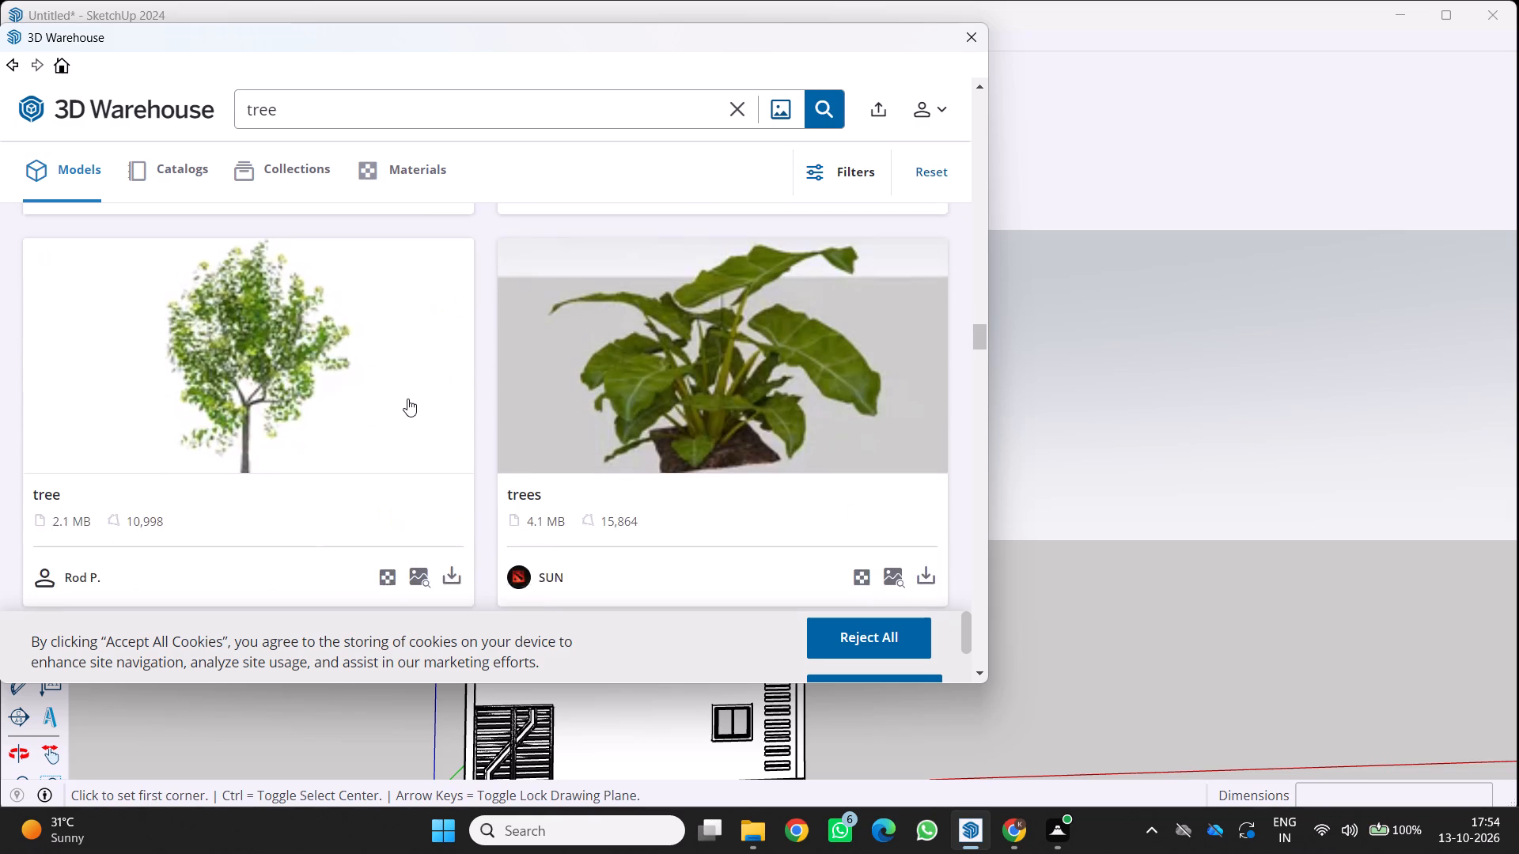
pyautogui.scroll(9, 404, 399)
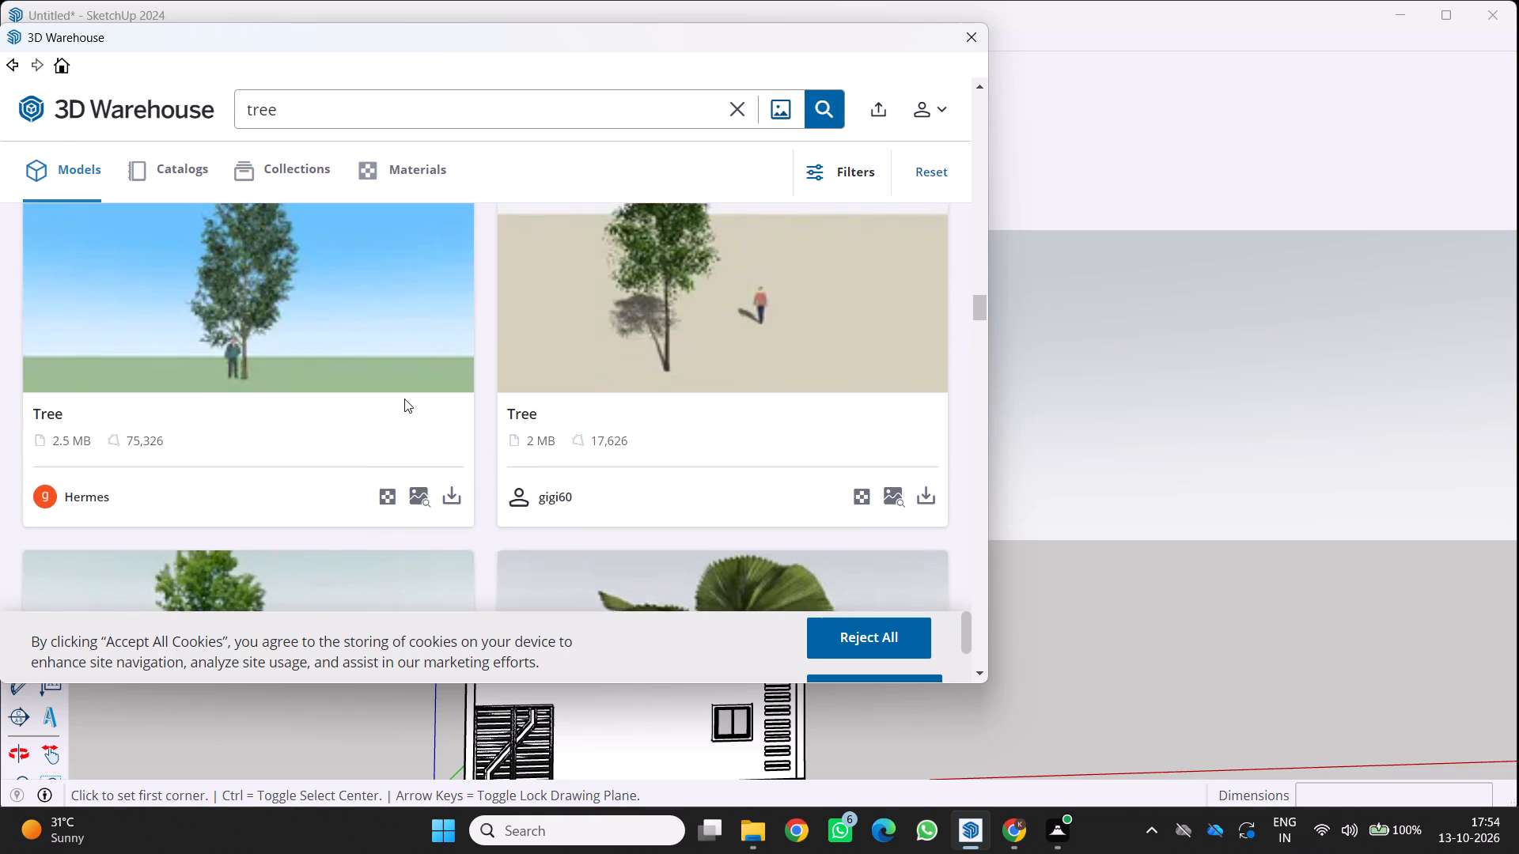
pyautogui.scroll(3, 404, 399)
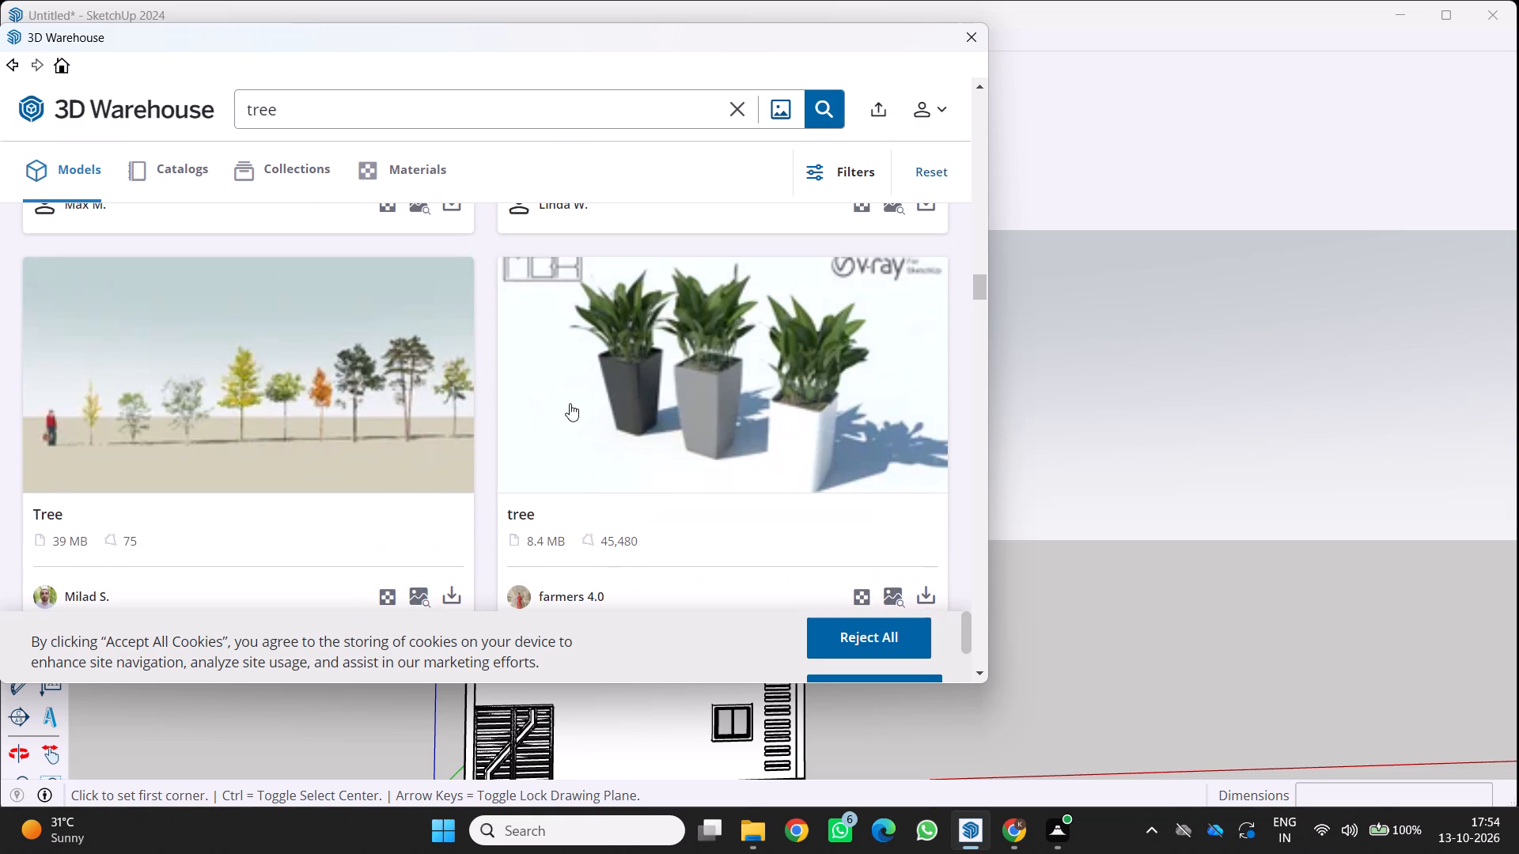
# Compare the tree models again down toward the end of the loaded search results to choose one.
pyautogui.scroll(-9, 570, 403)
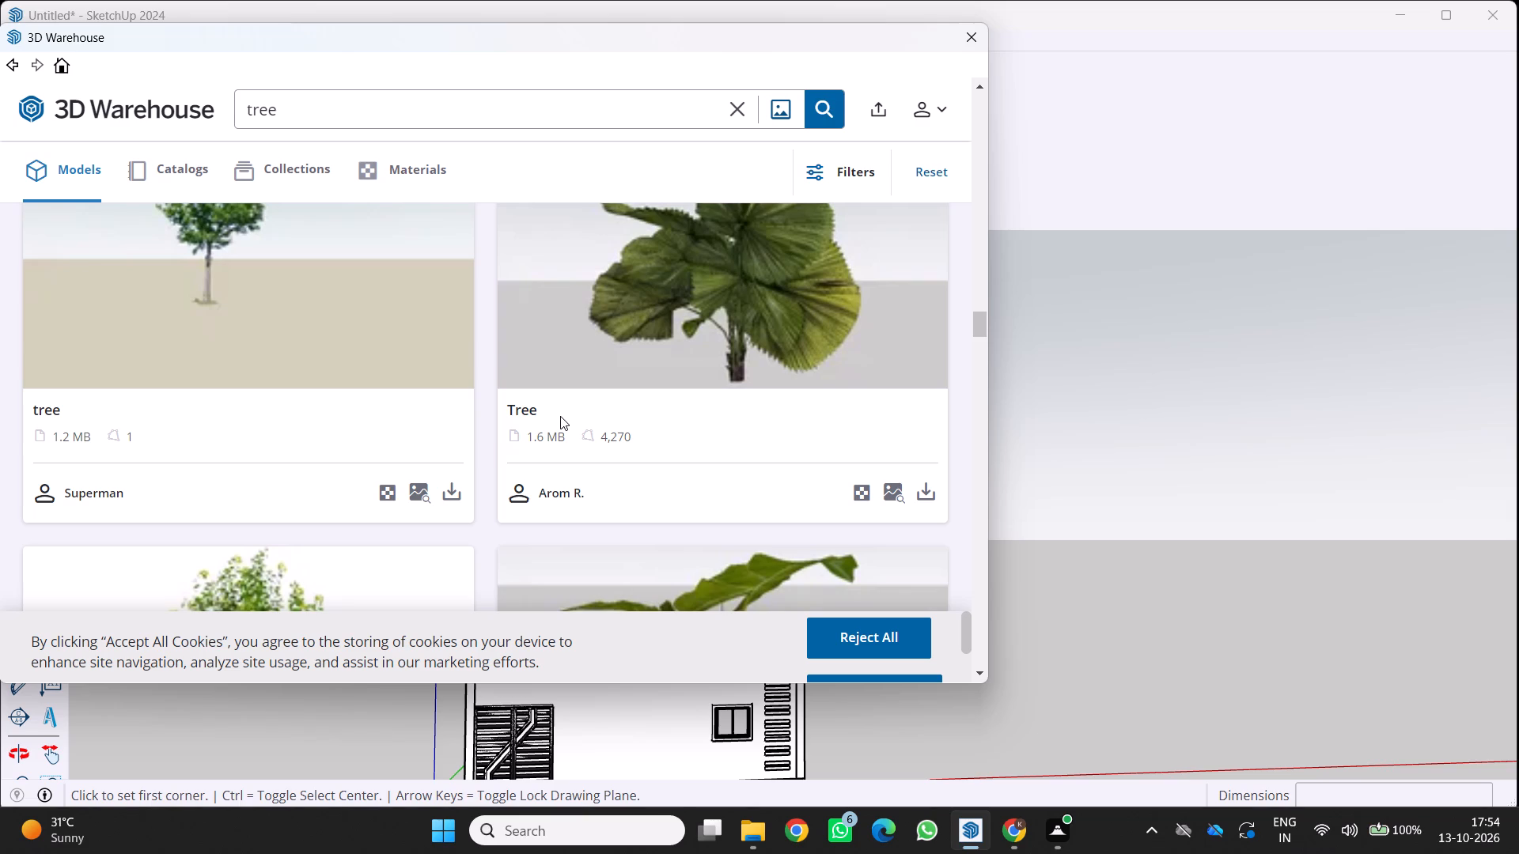
pyautogui.scroll(-1, 566, 415)
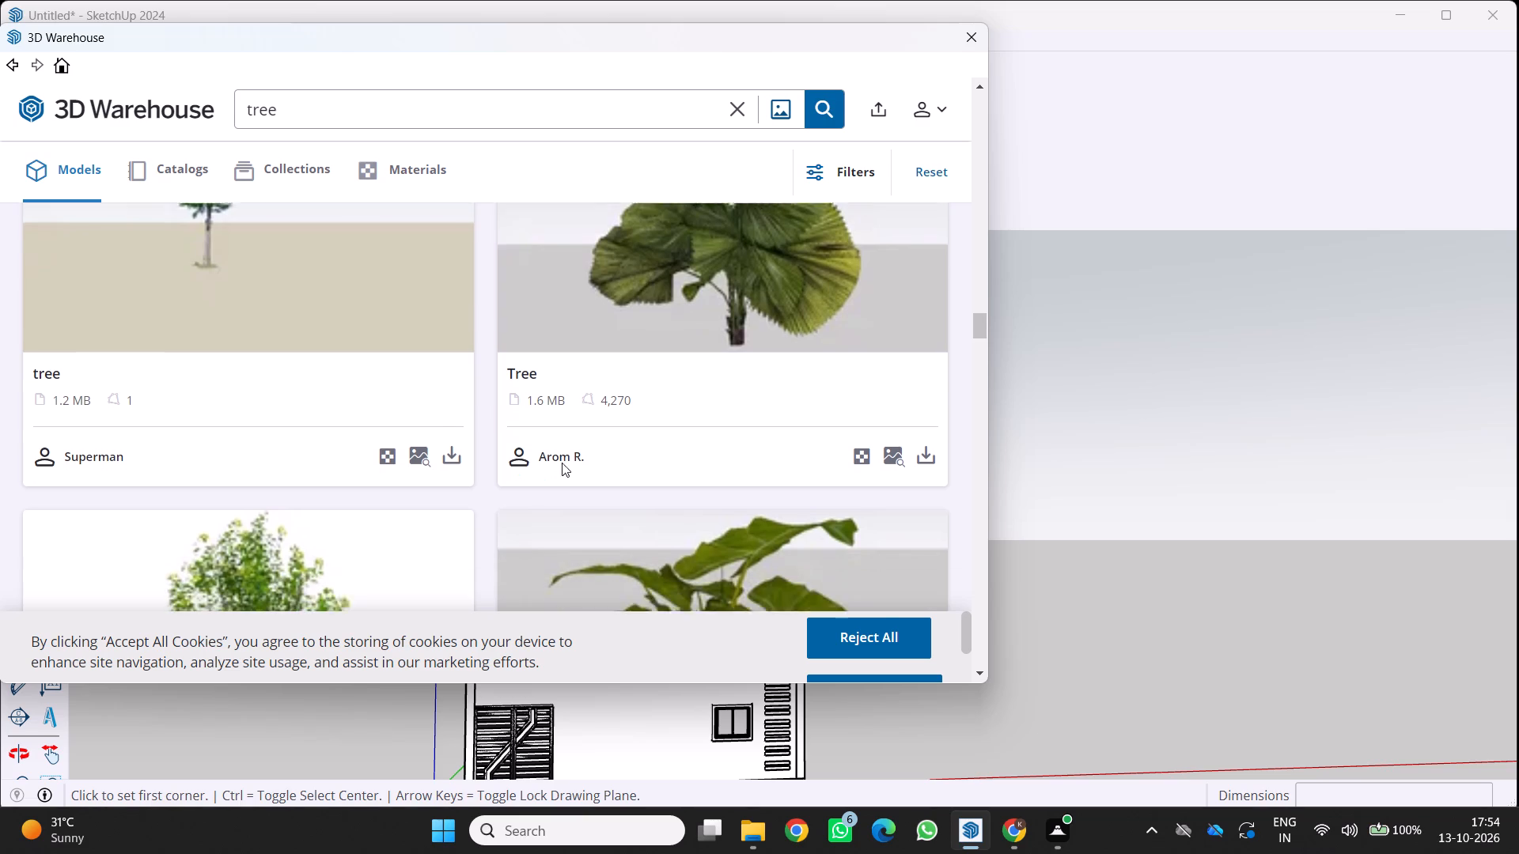
pyautogui.scroll(-1, 562, 463)
pyautogui.scroll(-3, 441, 668)
pyautogui.scroll(-4, 521, 544)
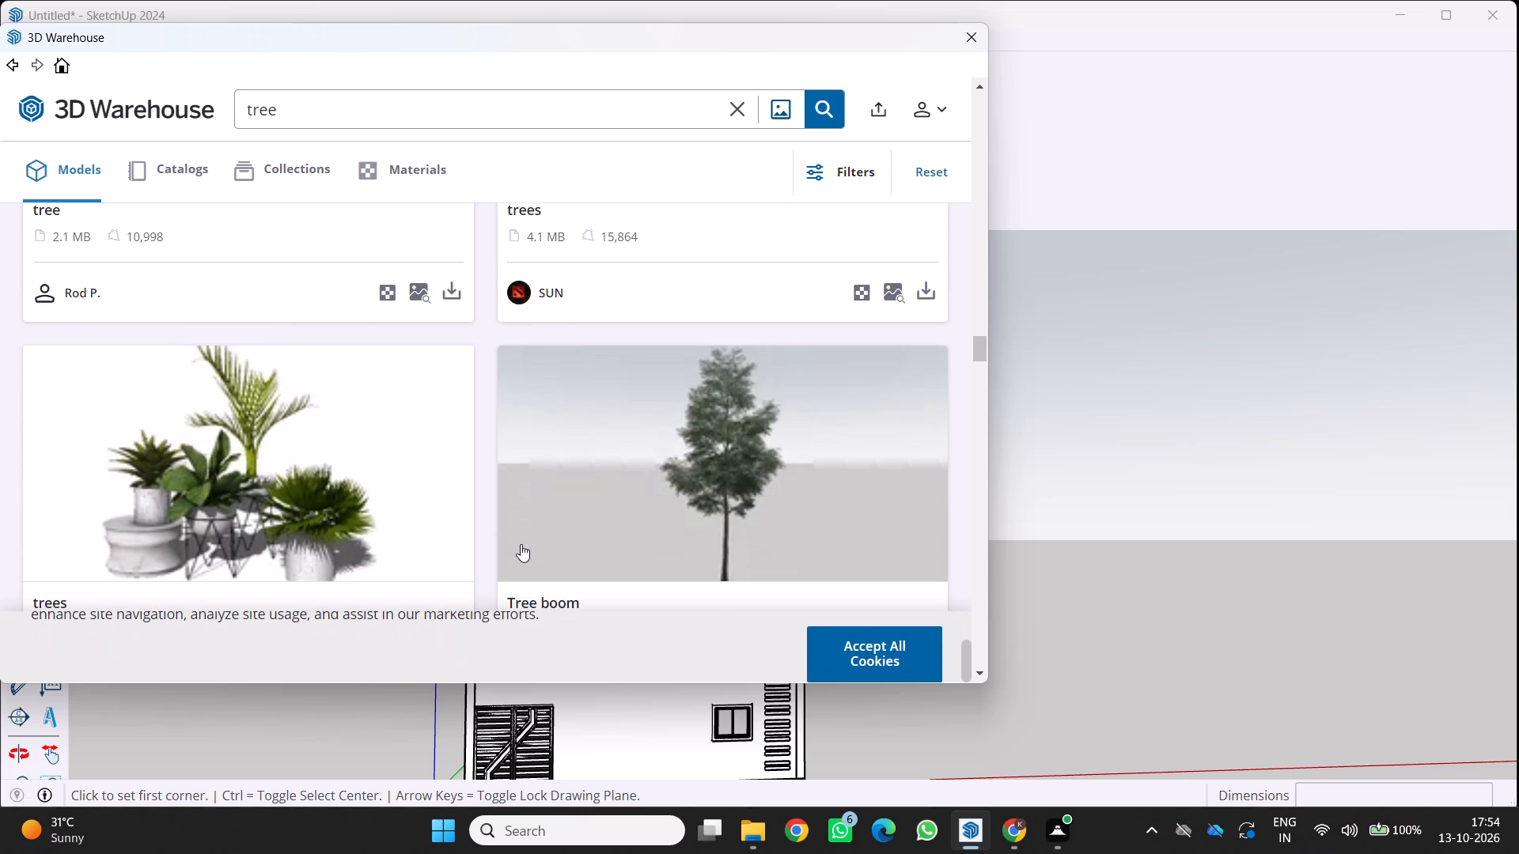
pyautogui.scroll(4, 521, 544)
pyautogui.scroll(-2, 631, 521)
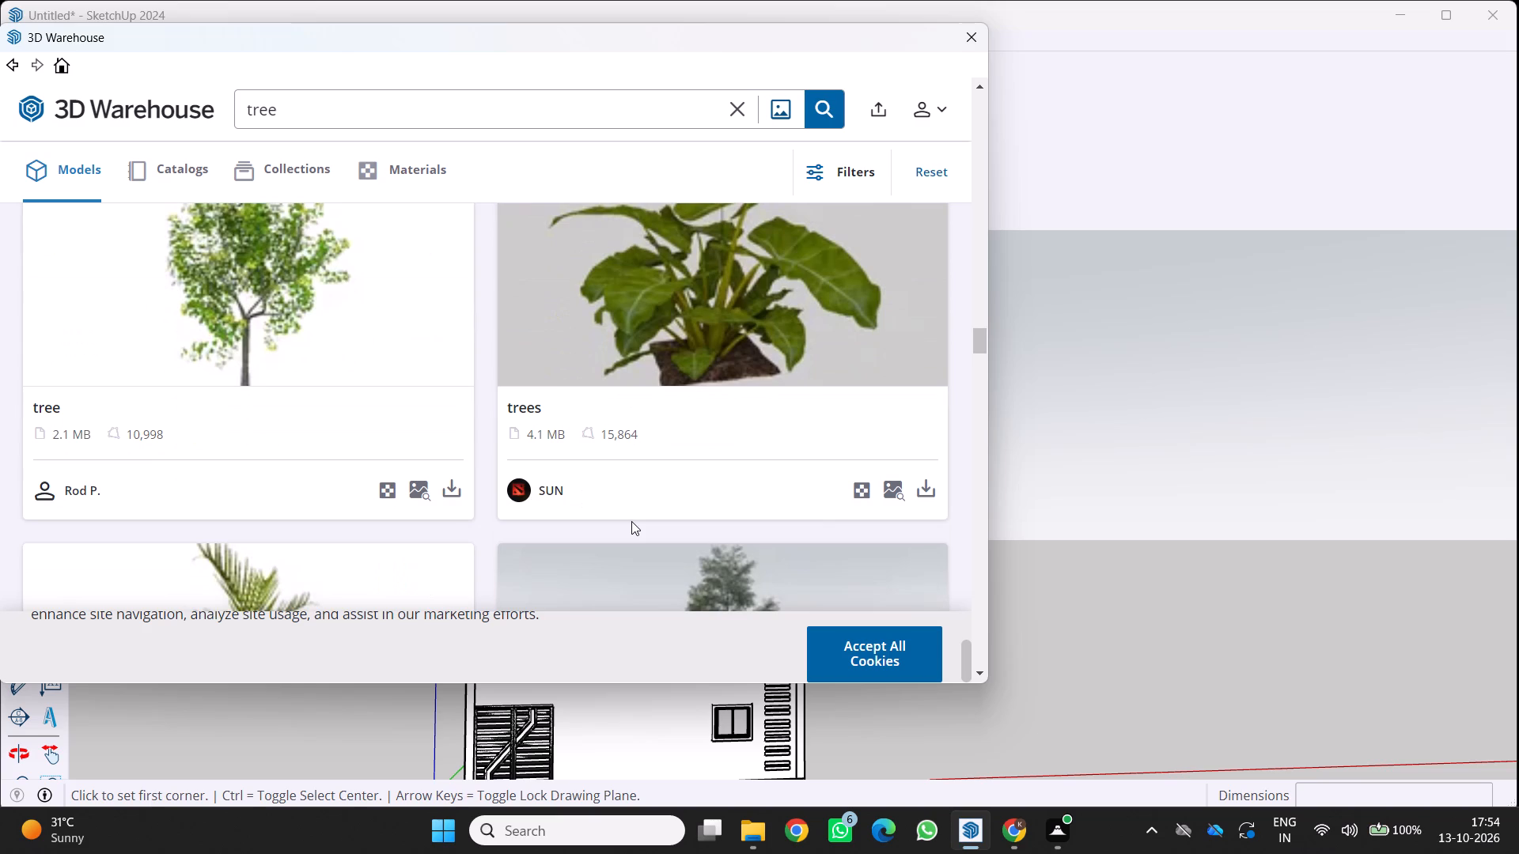
pyautogui.scroll(-6, 646, 512)
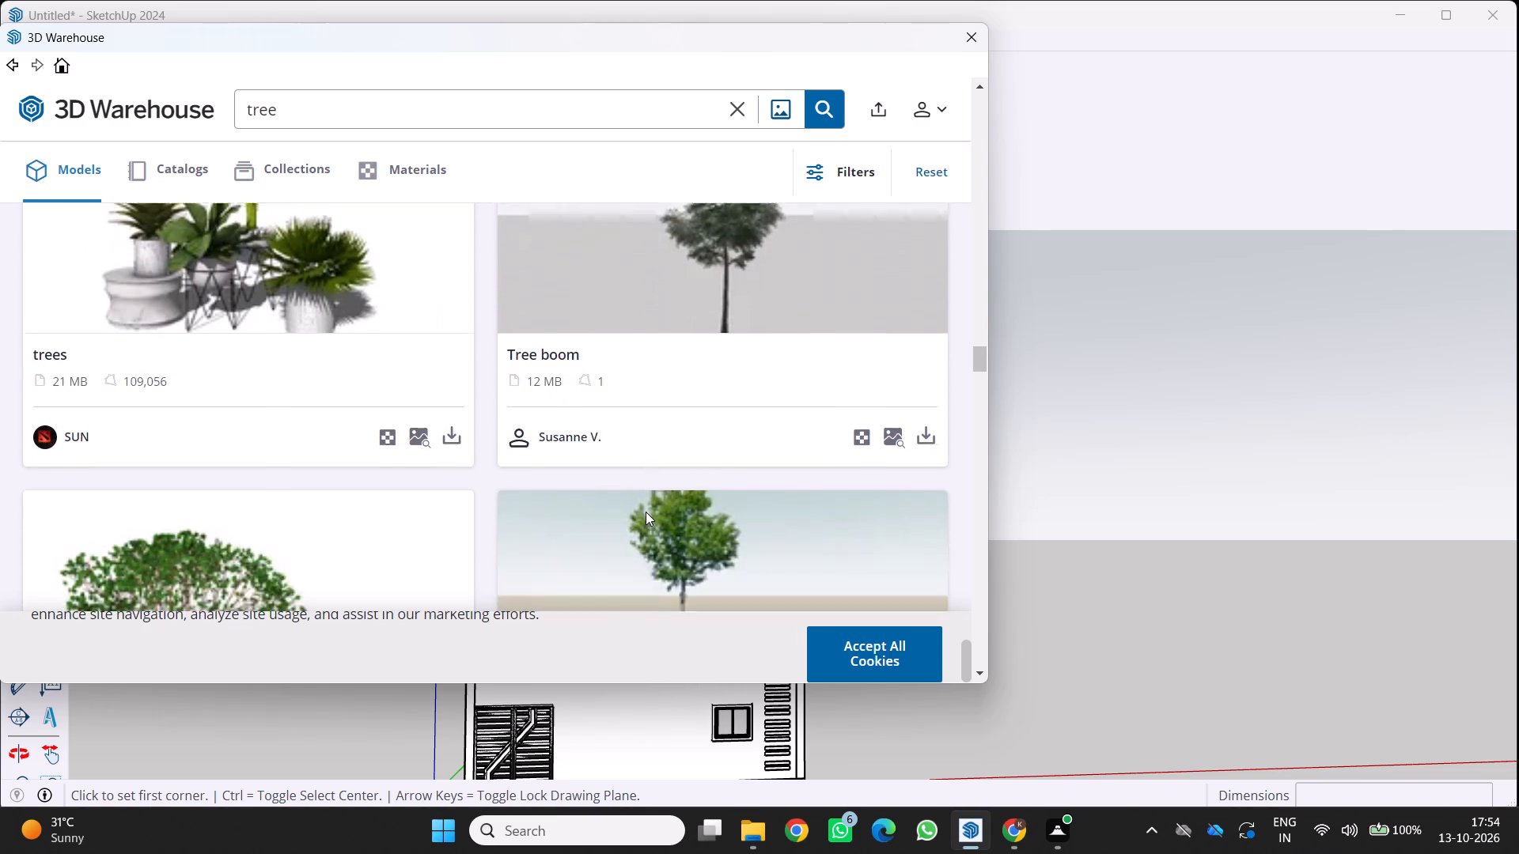
pyautogui.scroll(-4, 657, 508)
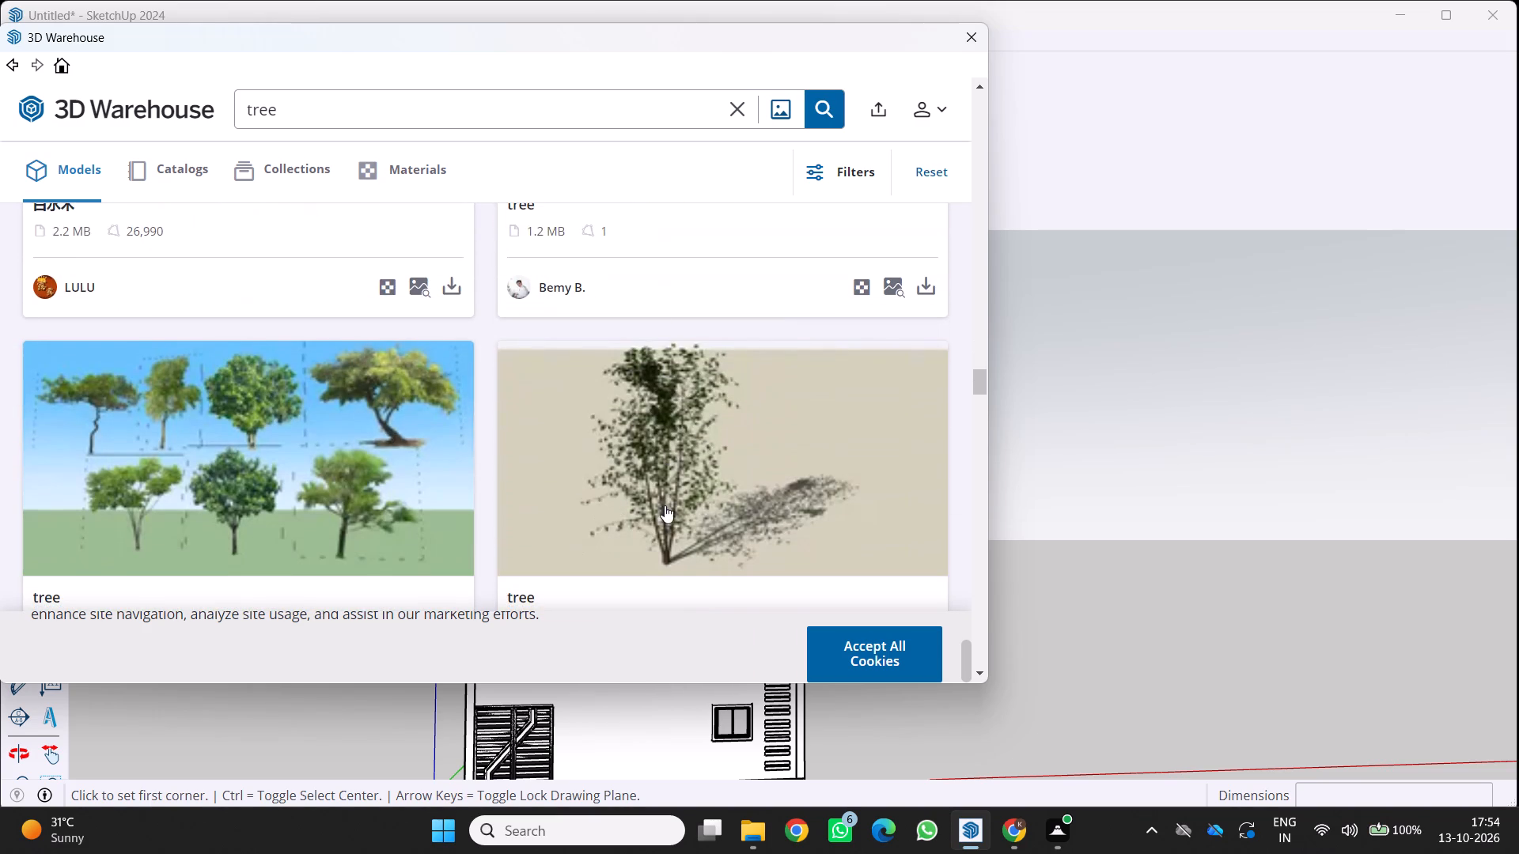
pyautogui.scroll(-5, 665, 505)
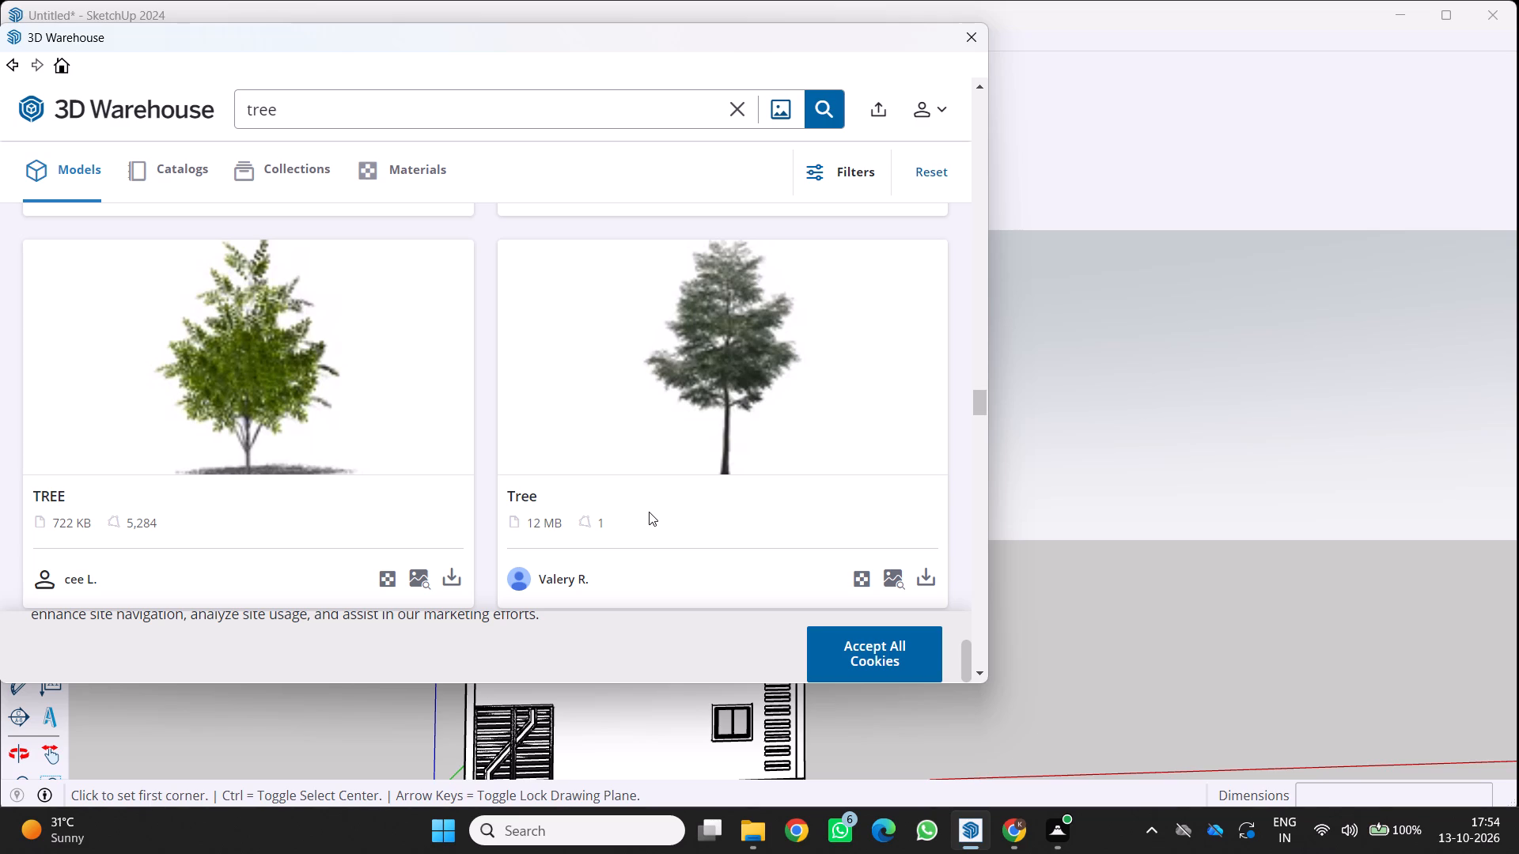
pyautogui.scroll(-7, 649, 512)
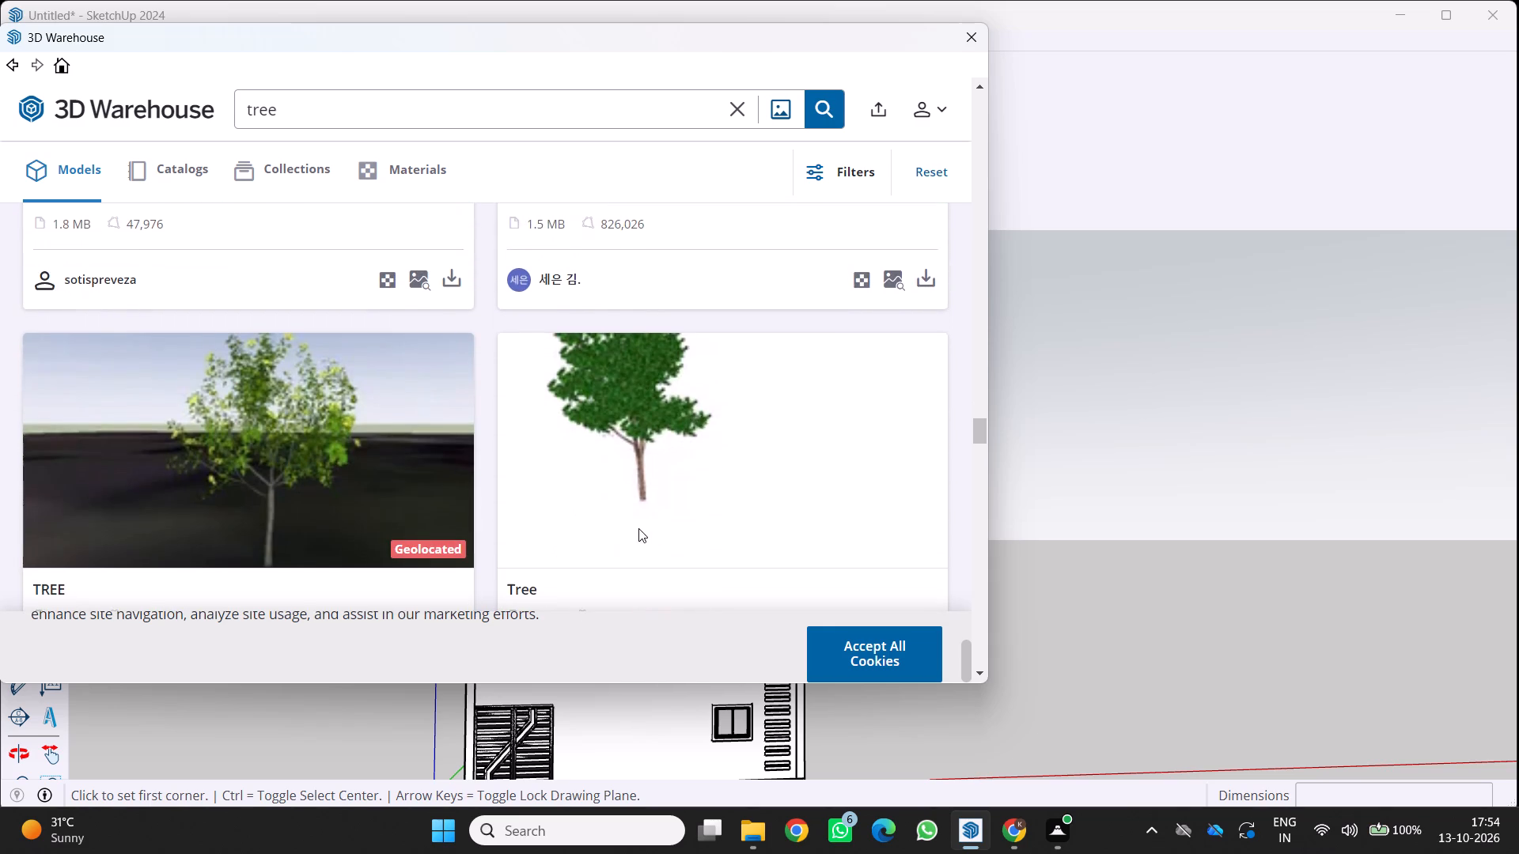
pyautogui.scroll(-6, 638, 528)
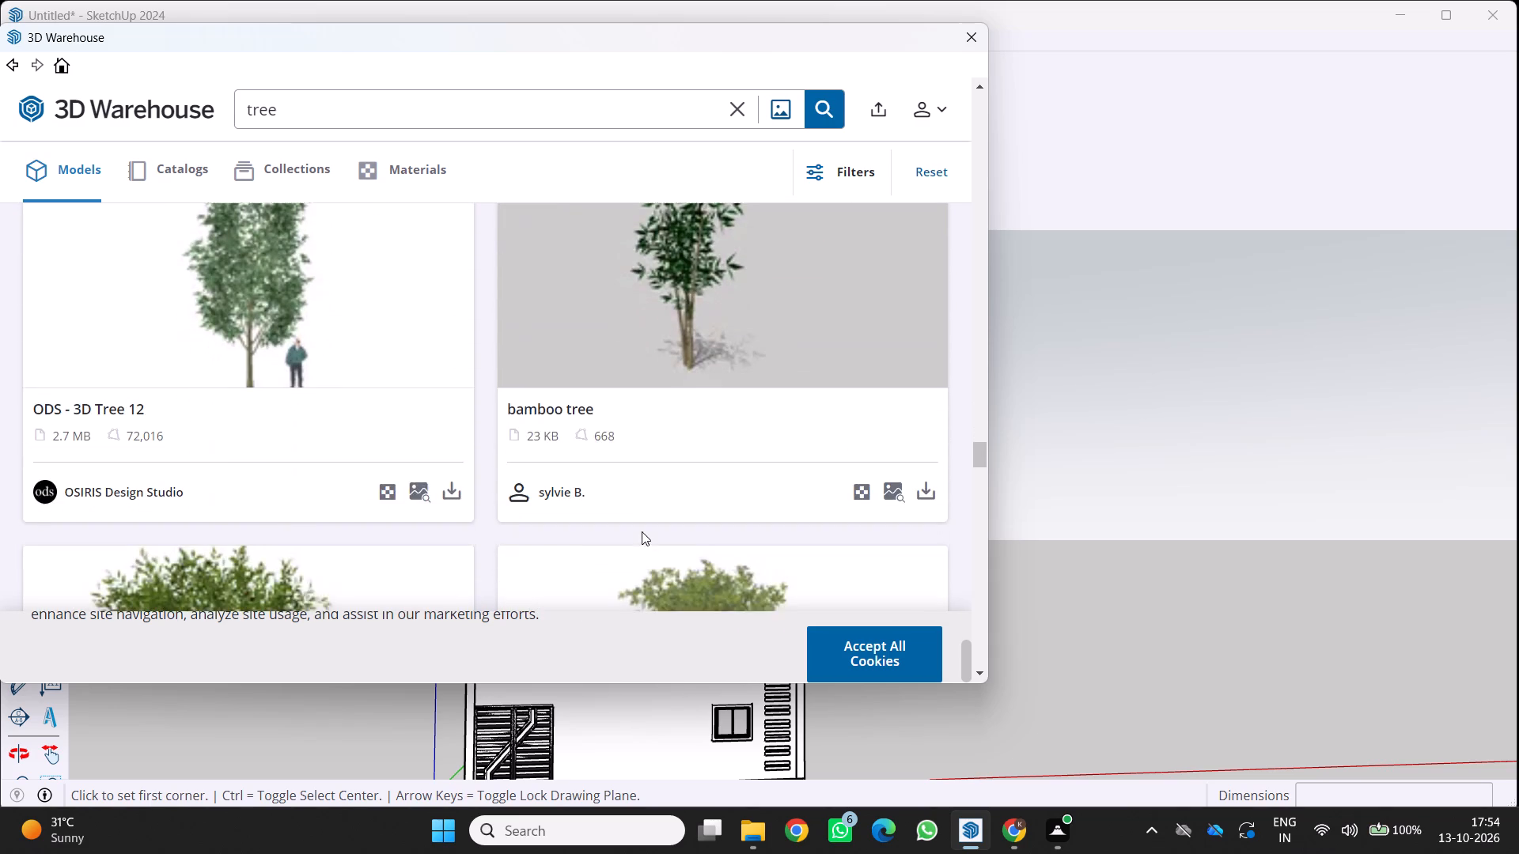
pyautogui.scroll(-5, 642, 533)
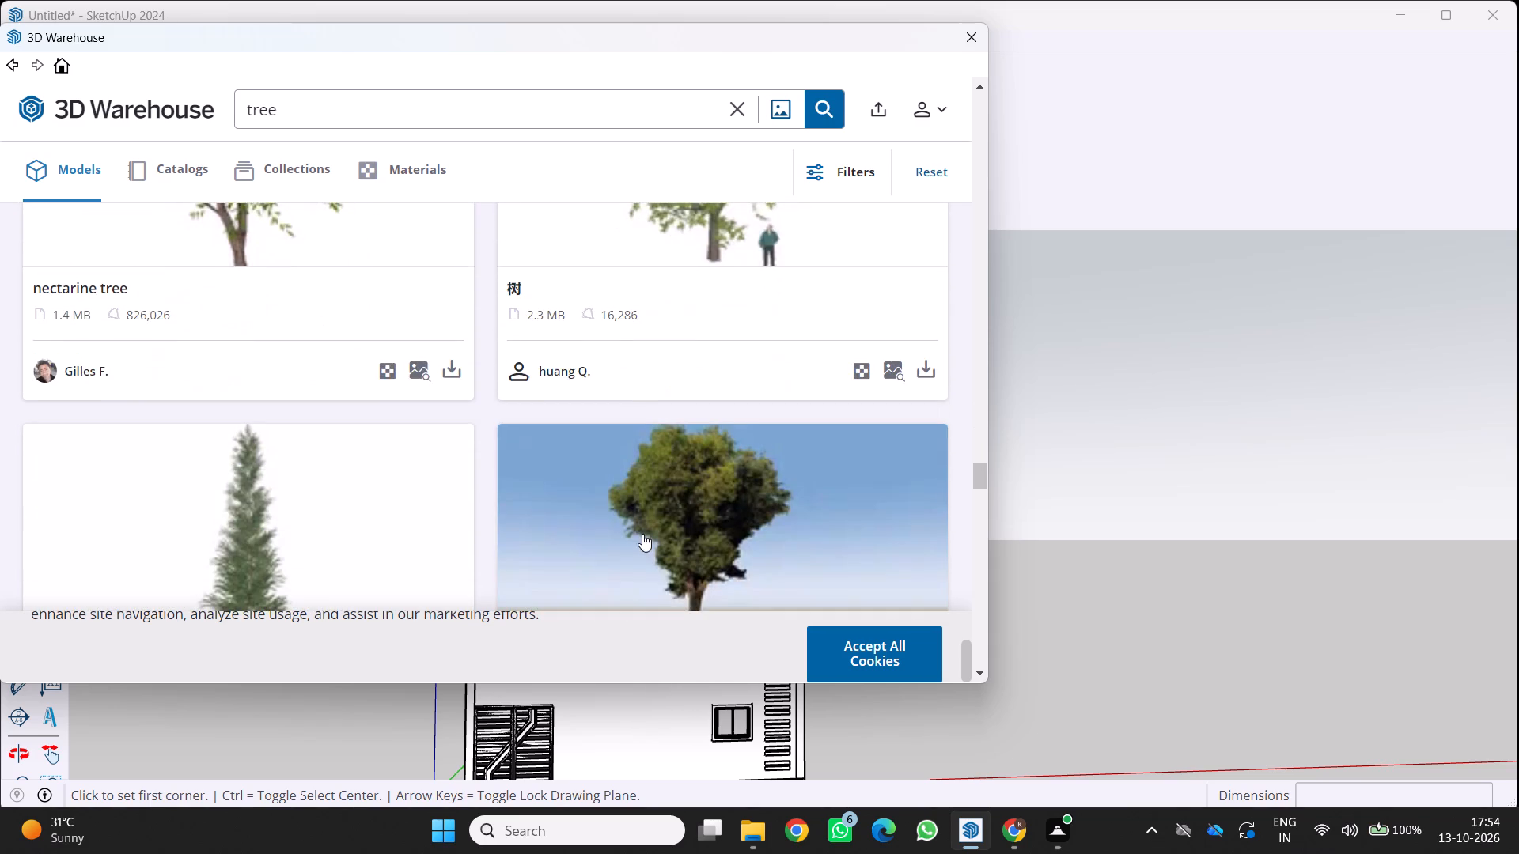
pyautogui.scroll(-9, 640, 536)
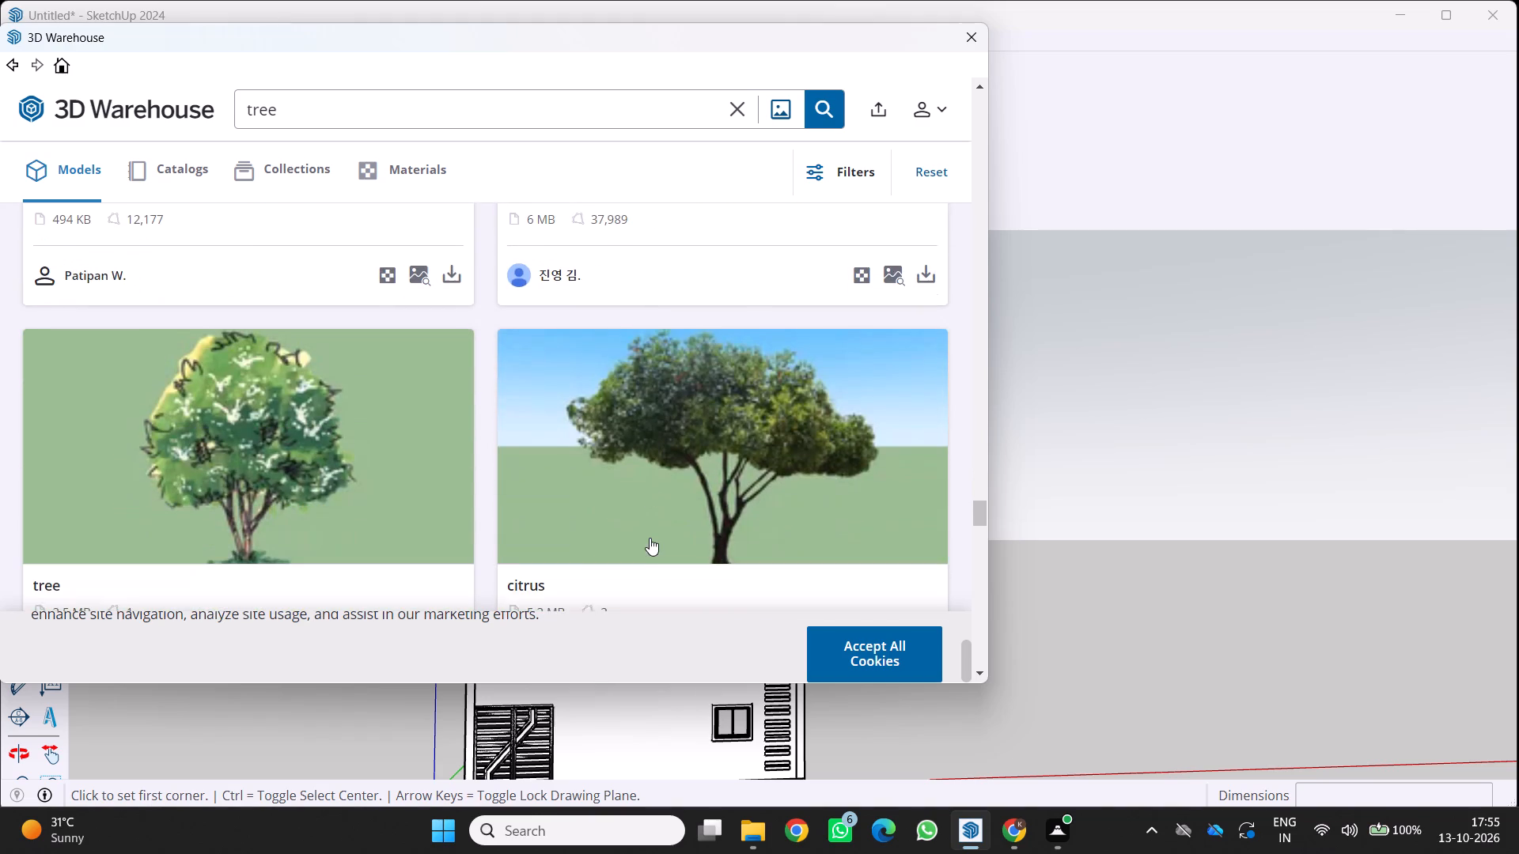
pyautogui.scroll(-6, 653, 537)
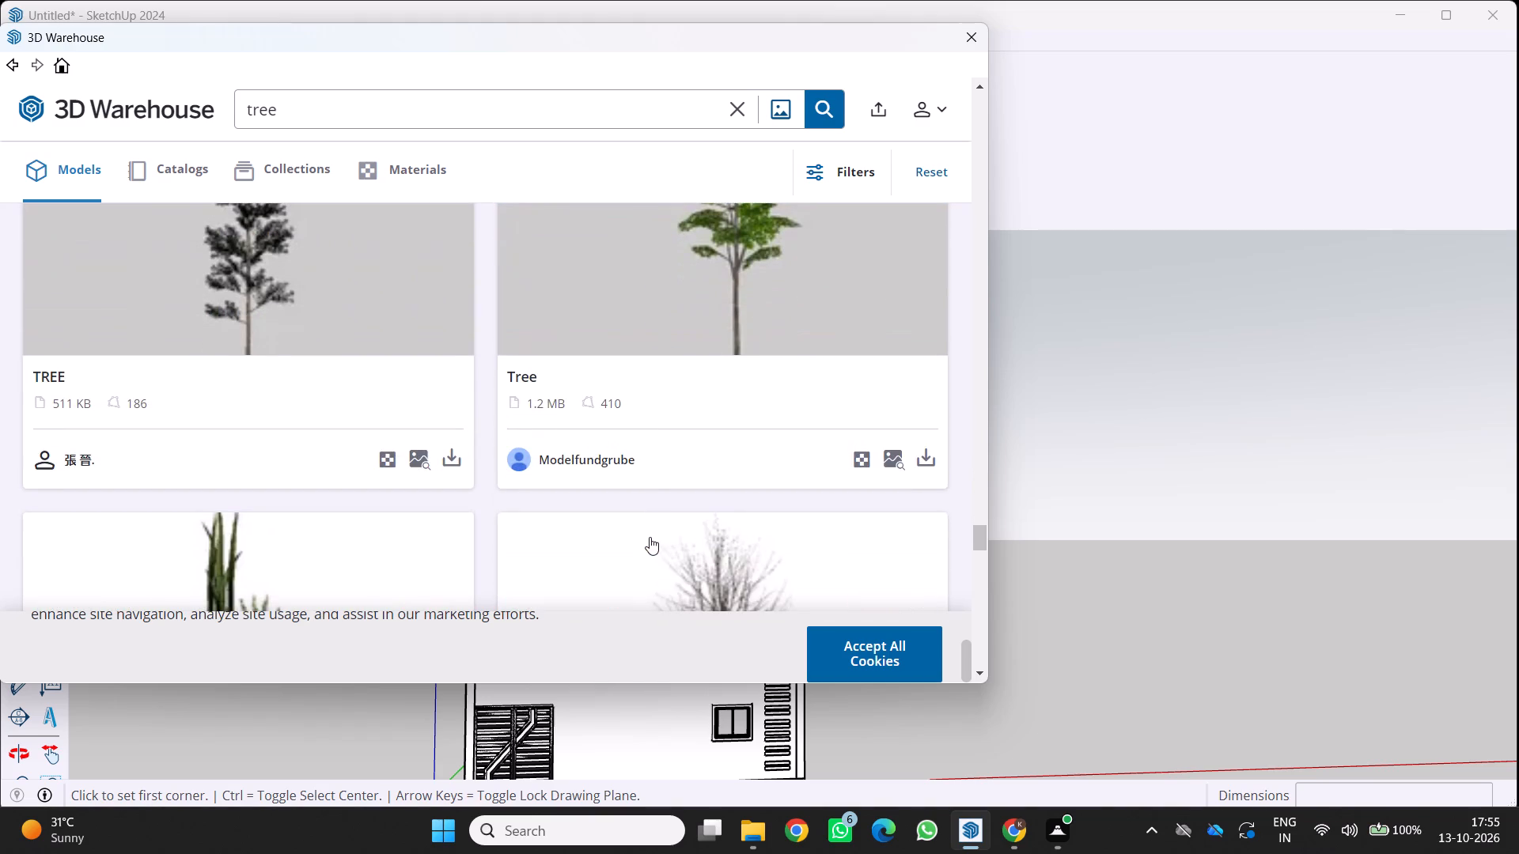
pyautogui.scroll(-5, 650, 537)
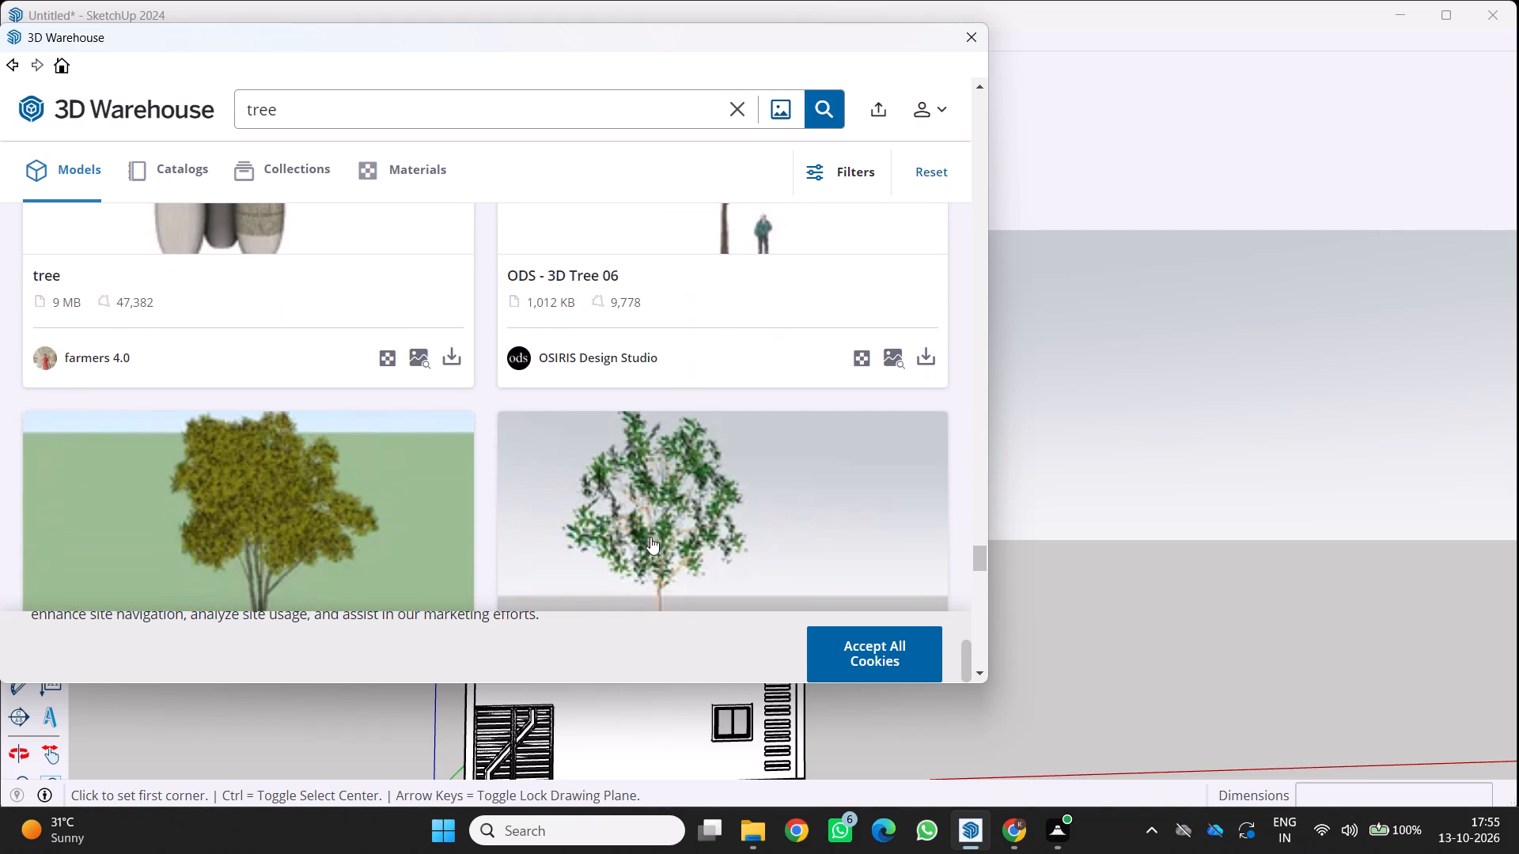
pyautogui.scroll(-5, 650, 537)
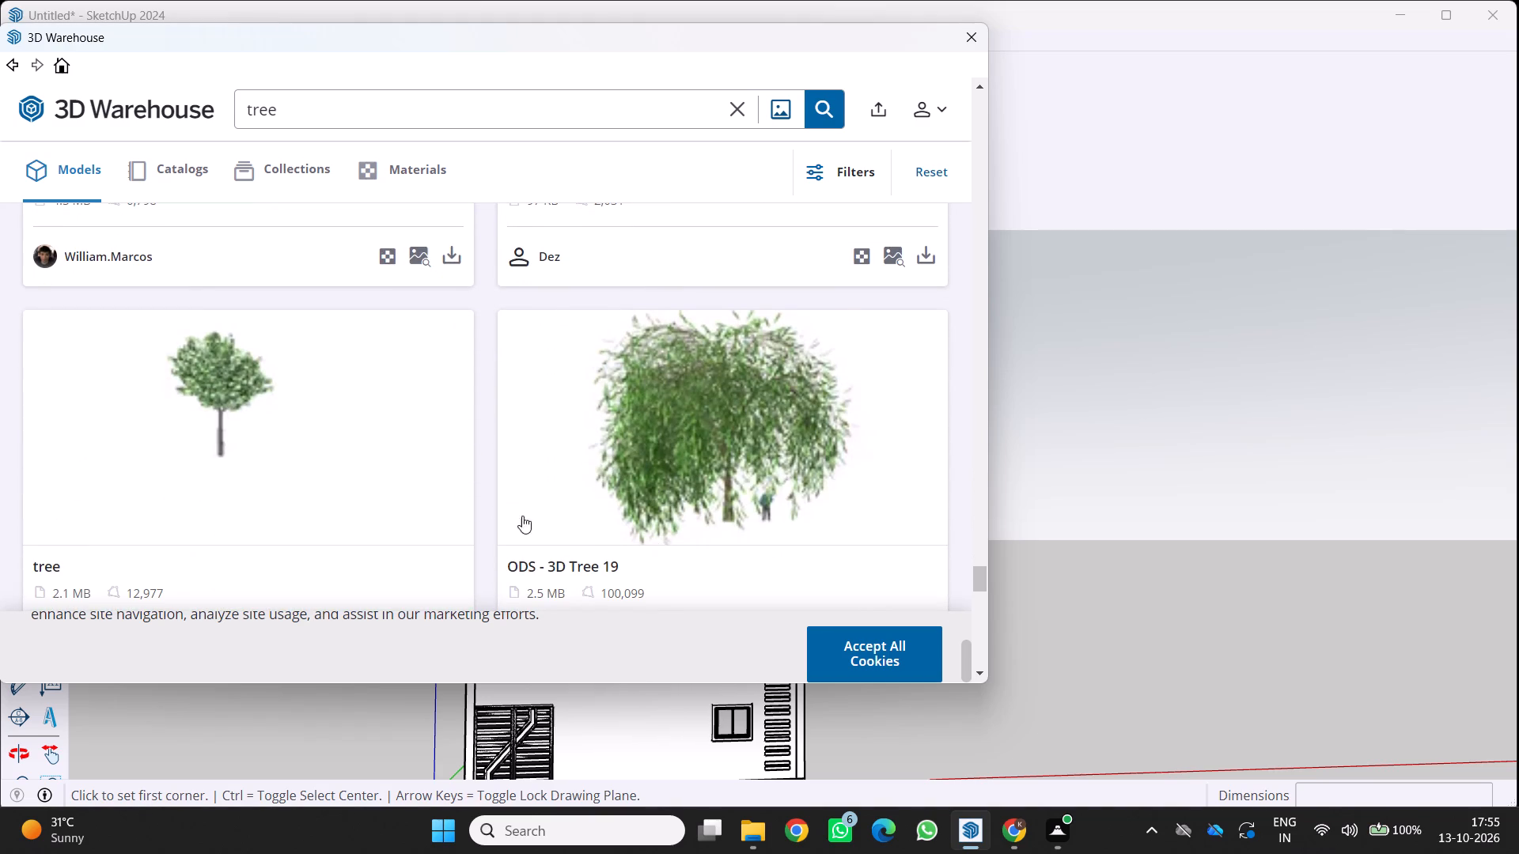
pyautogui.scroll(-4, 492, 519)
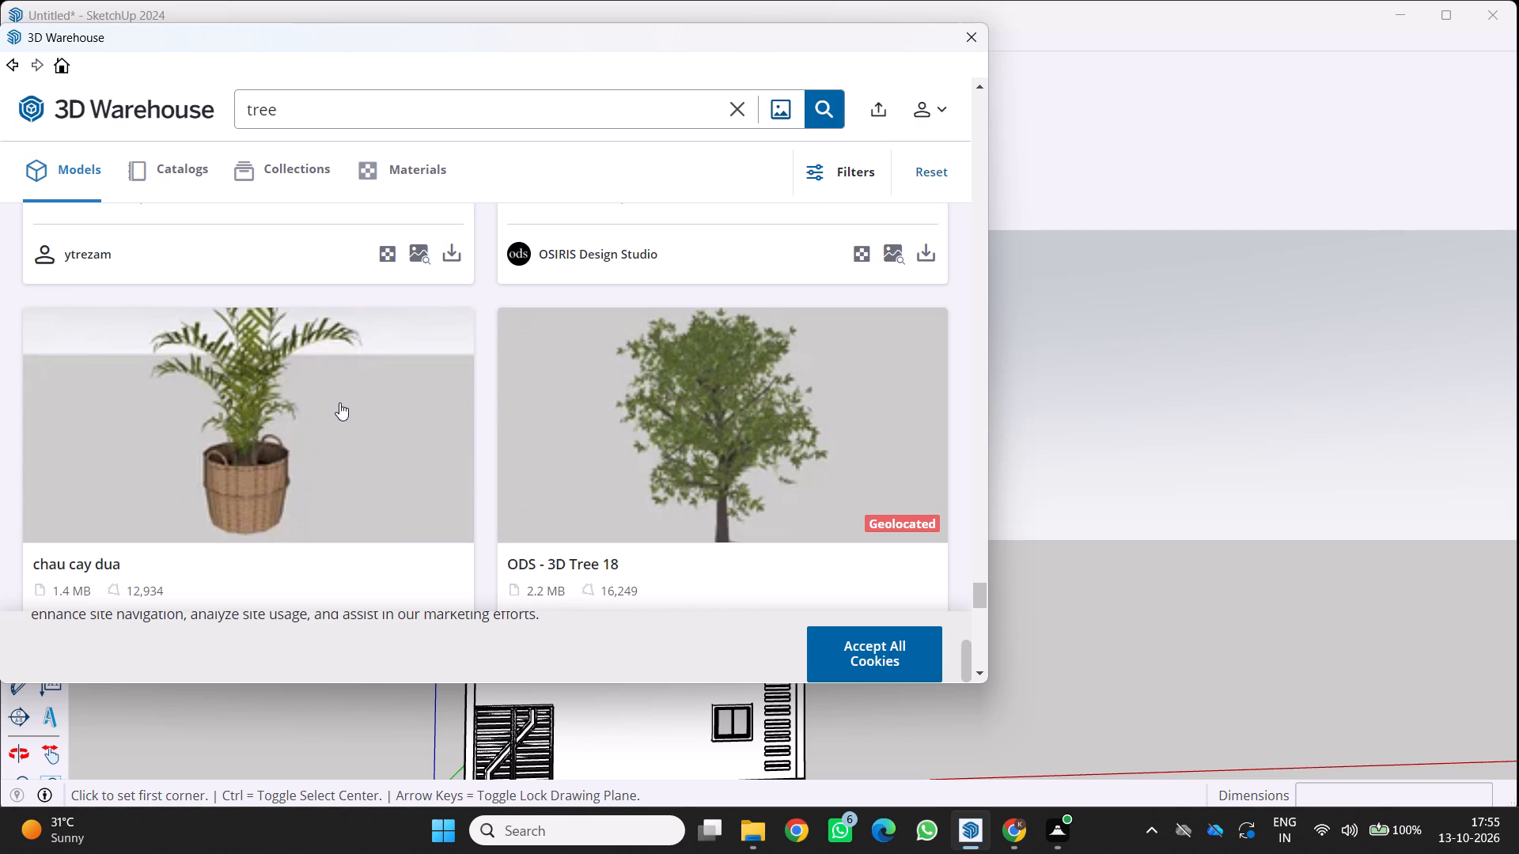
pyautogui.scroll(-4, 59, 497)
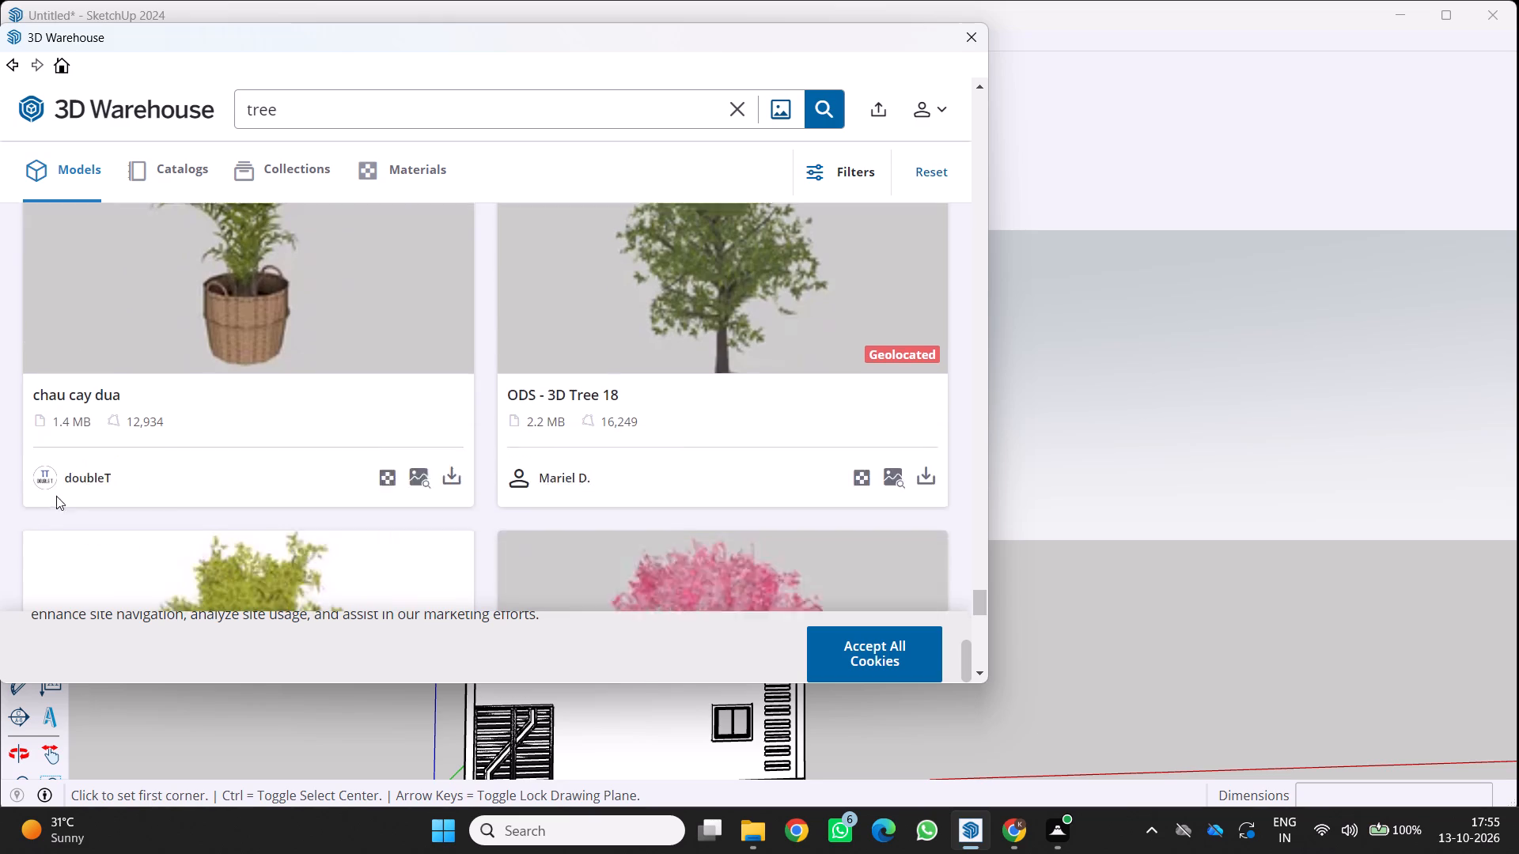
pyautogui.scroll(-7, 244, 459)
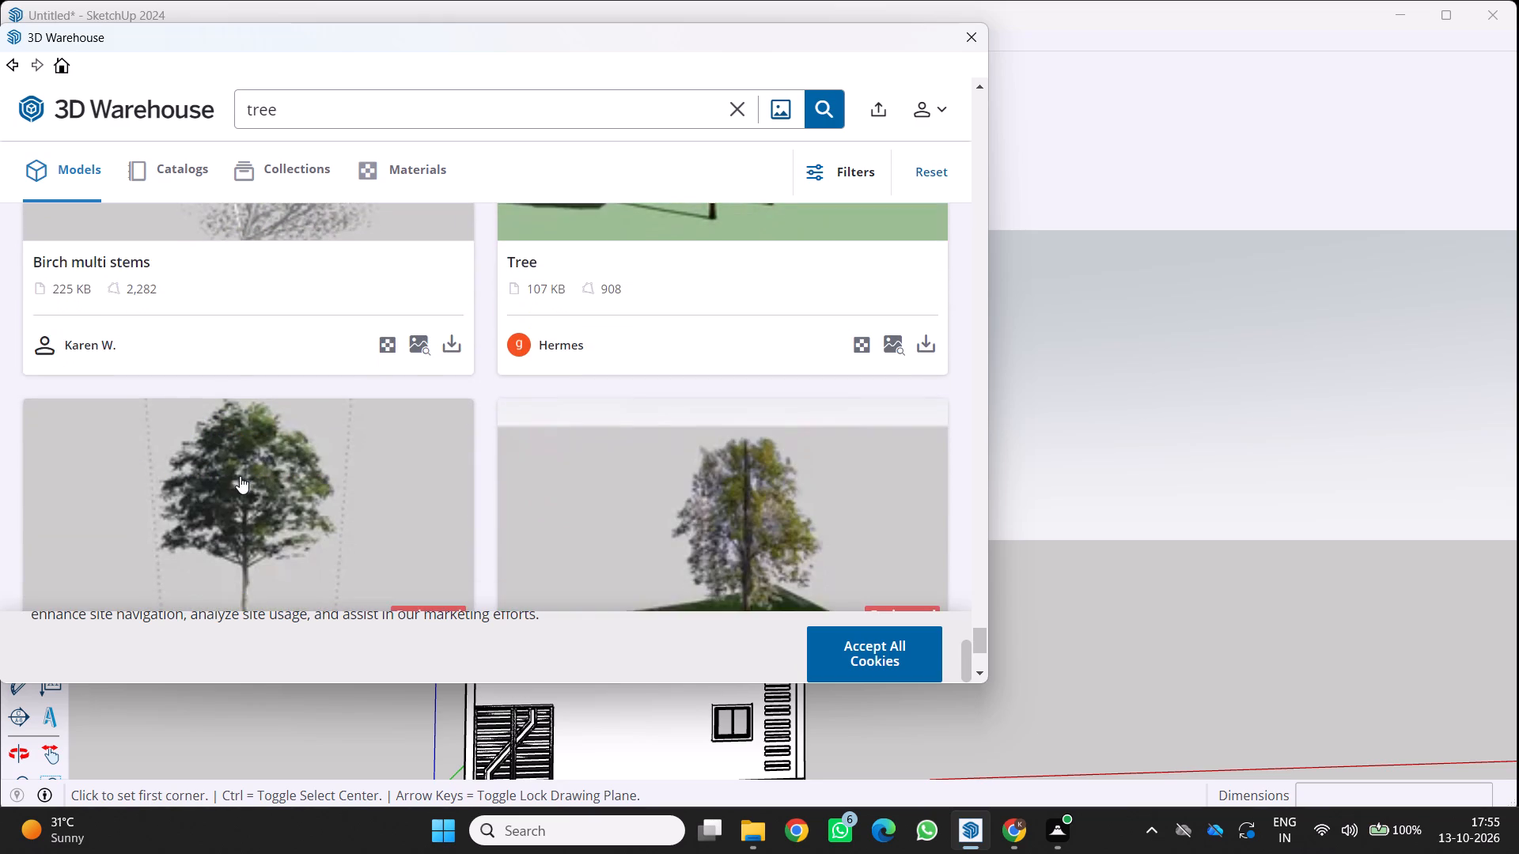
# Download the geolocated 2.3 MB "tree" model beside "32-34 North Union Tree" directly into the building model, accepting the newer file version.
pyautogui.scroll(-4, 237, 491)
pyautogui.scroll(2, 741, 368)
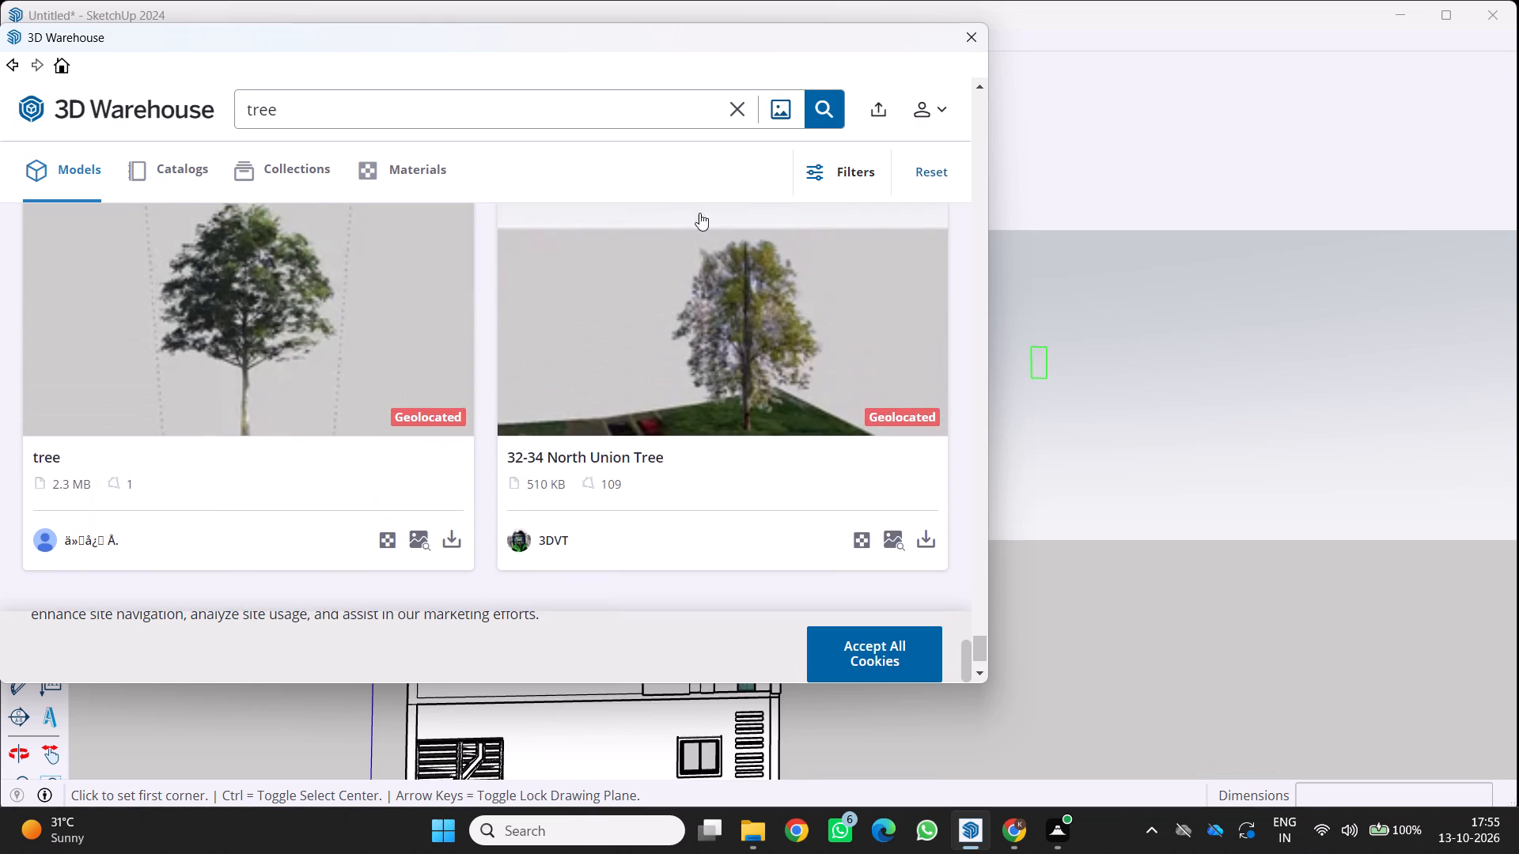
pyautogui.scroll(2, 698, 197)
pyautogui.scroll(-2, 367, 406)
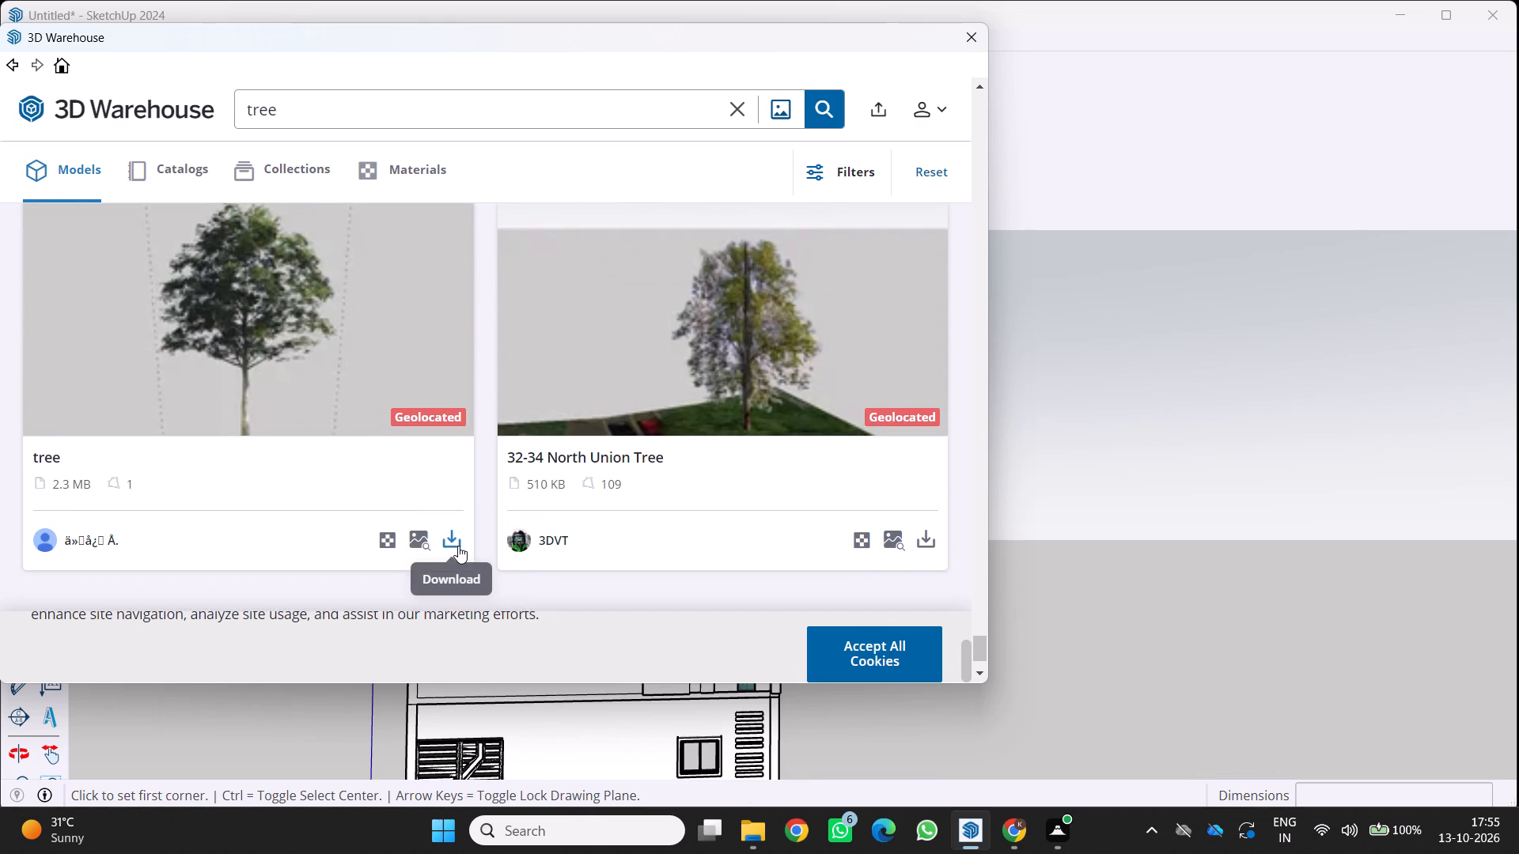
pyautogui.click(457, 546)
pyautogui.click(442, 379)
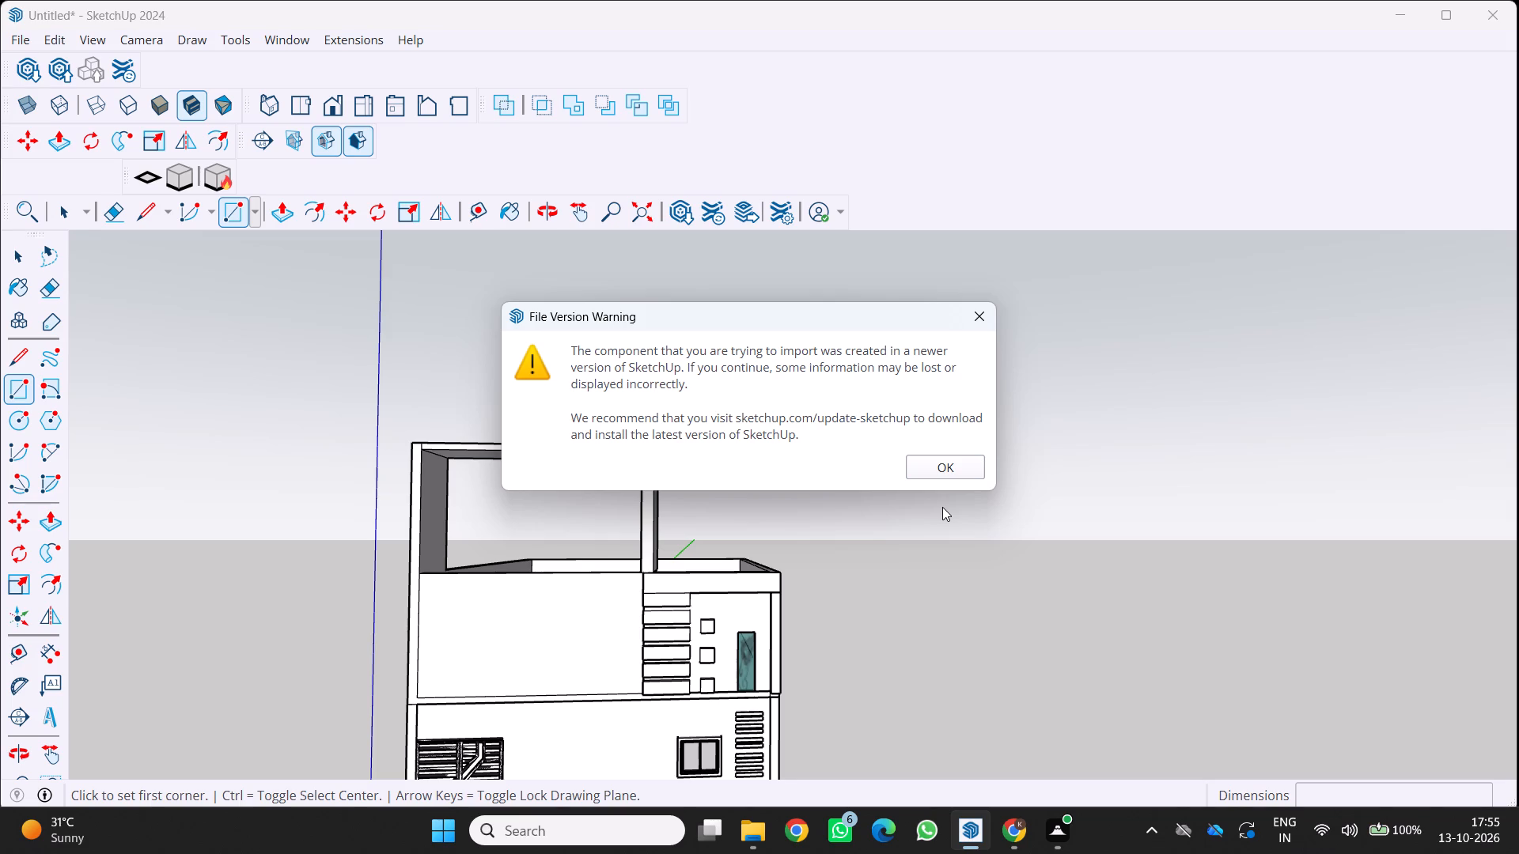
pyautogui.click(938, 472)
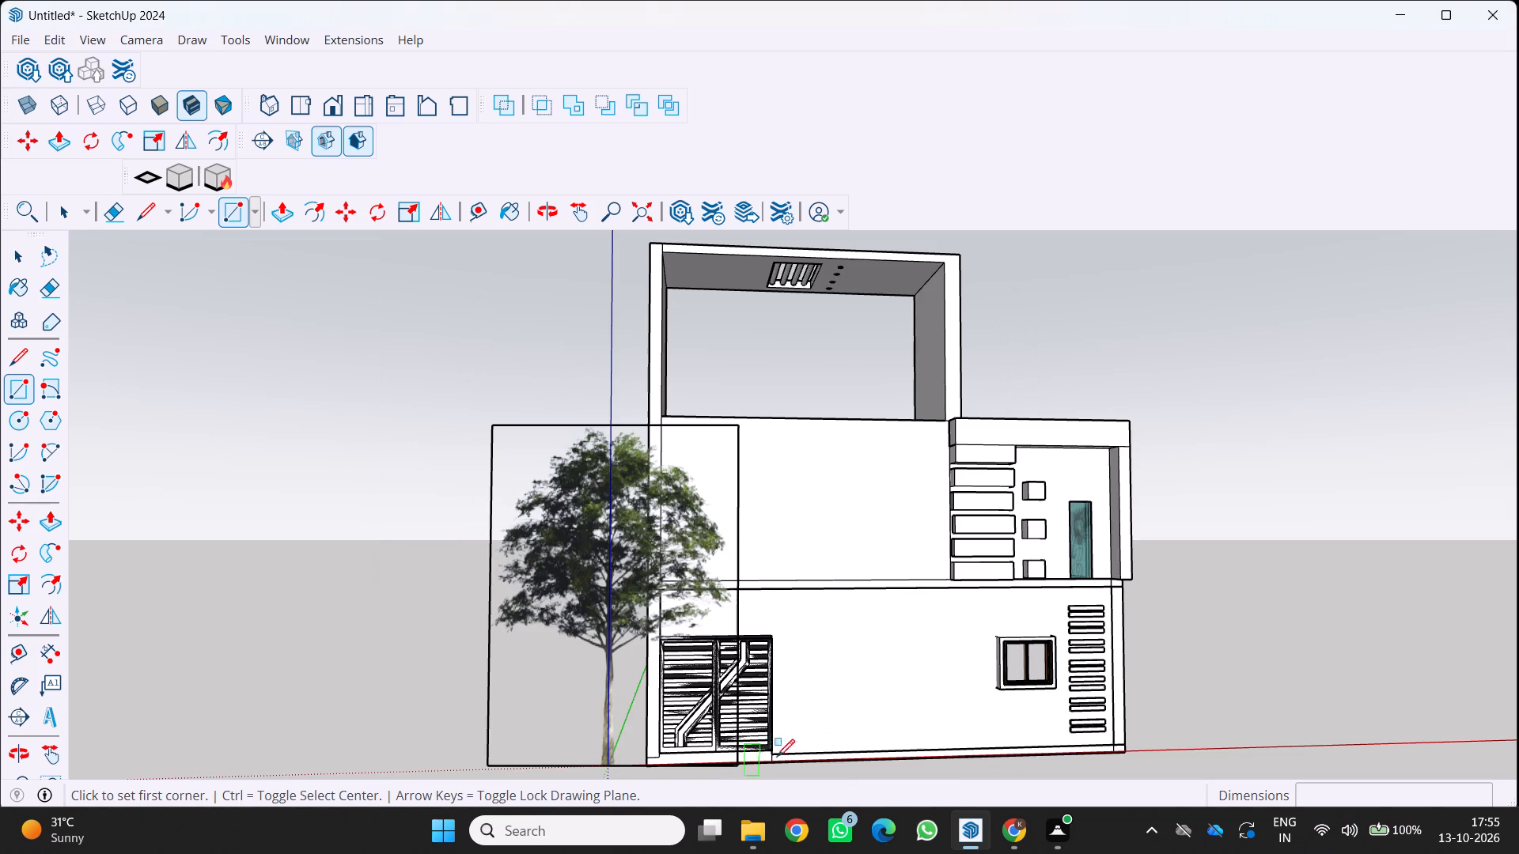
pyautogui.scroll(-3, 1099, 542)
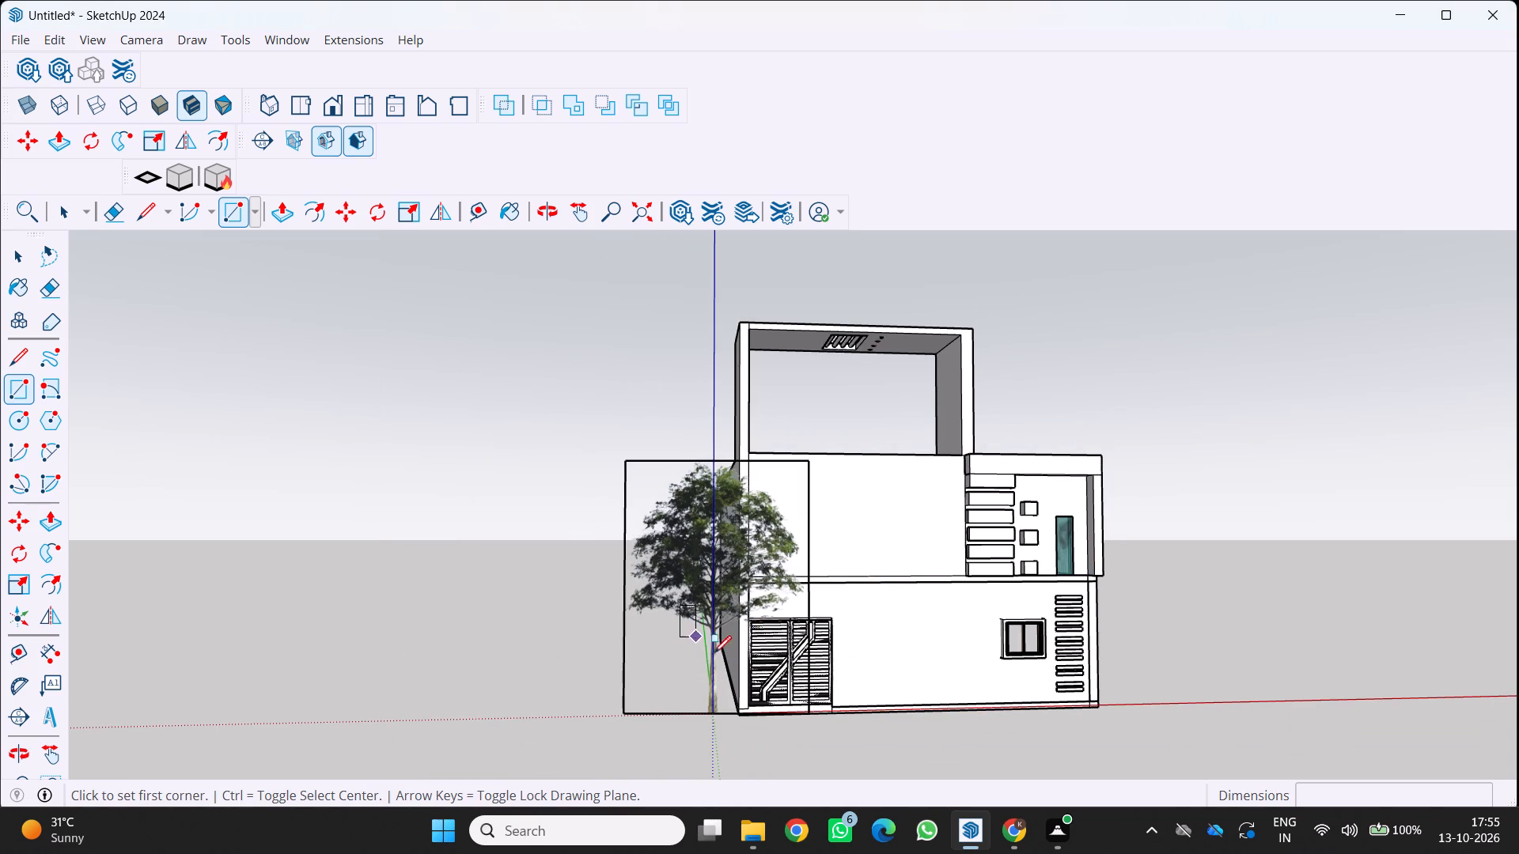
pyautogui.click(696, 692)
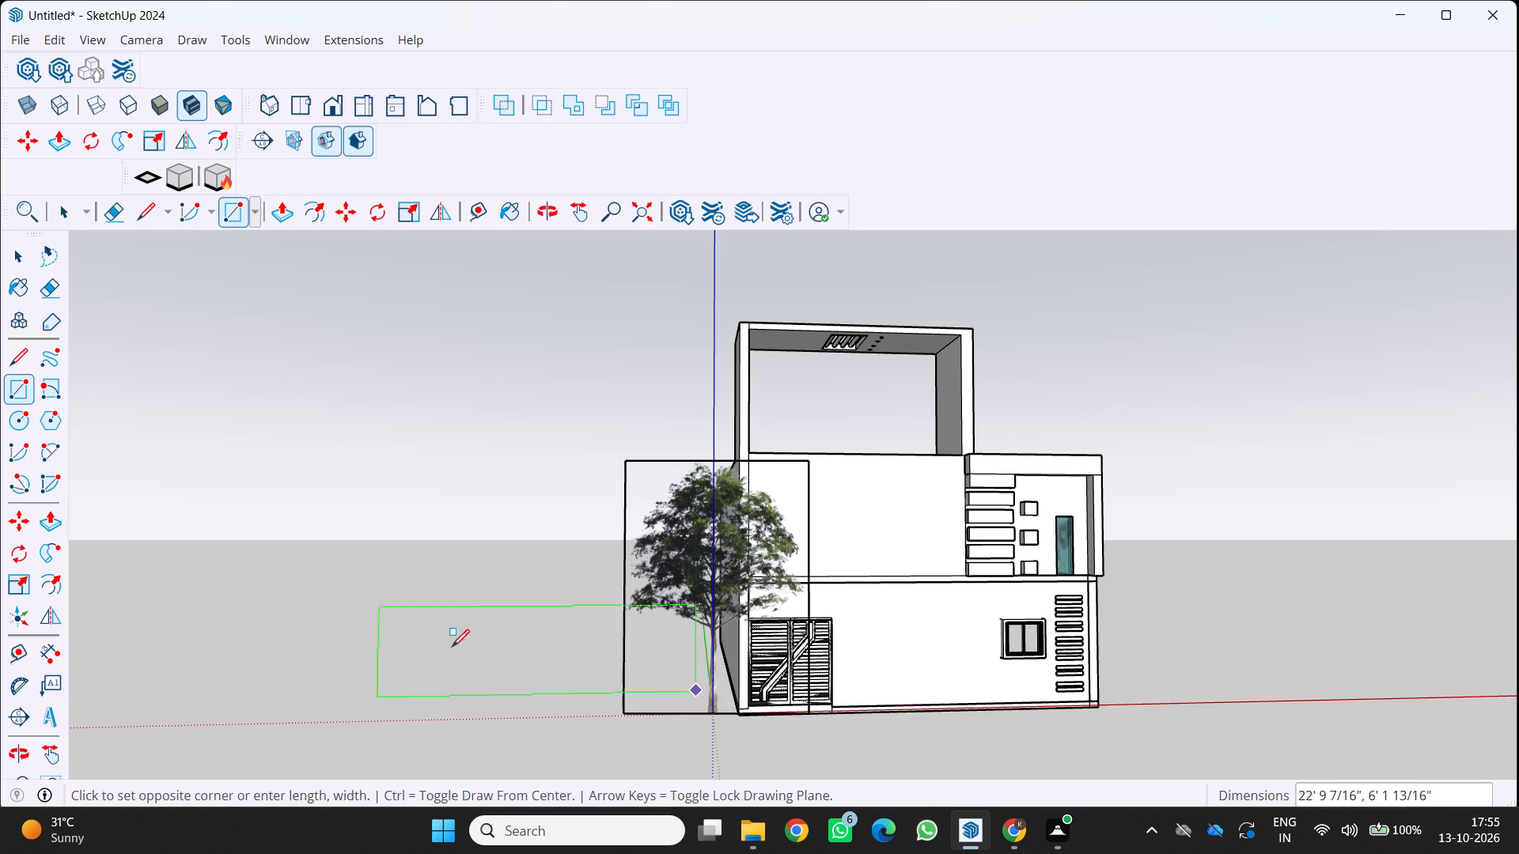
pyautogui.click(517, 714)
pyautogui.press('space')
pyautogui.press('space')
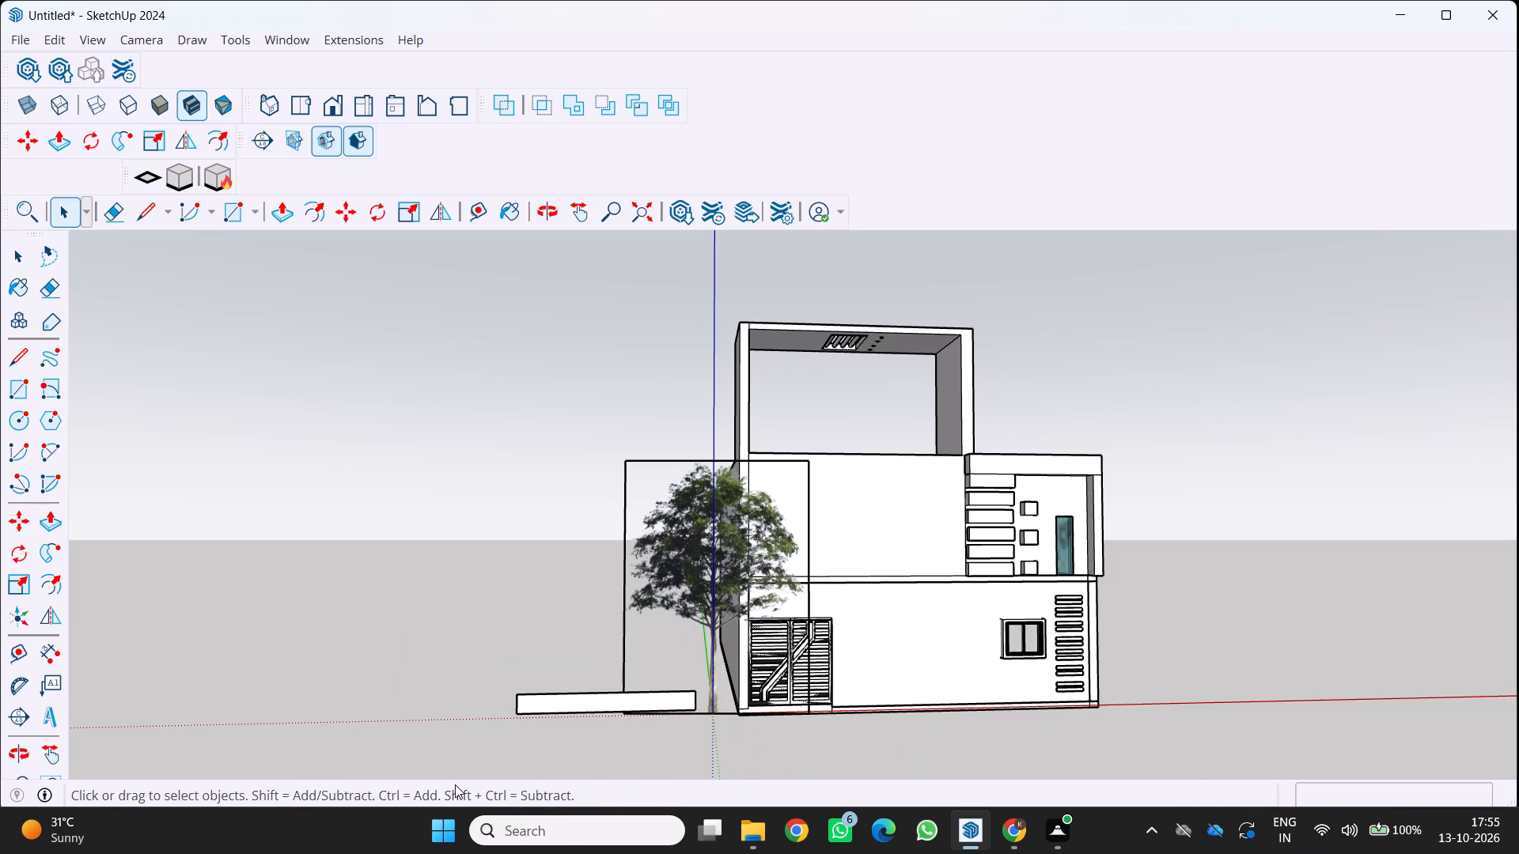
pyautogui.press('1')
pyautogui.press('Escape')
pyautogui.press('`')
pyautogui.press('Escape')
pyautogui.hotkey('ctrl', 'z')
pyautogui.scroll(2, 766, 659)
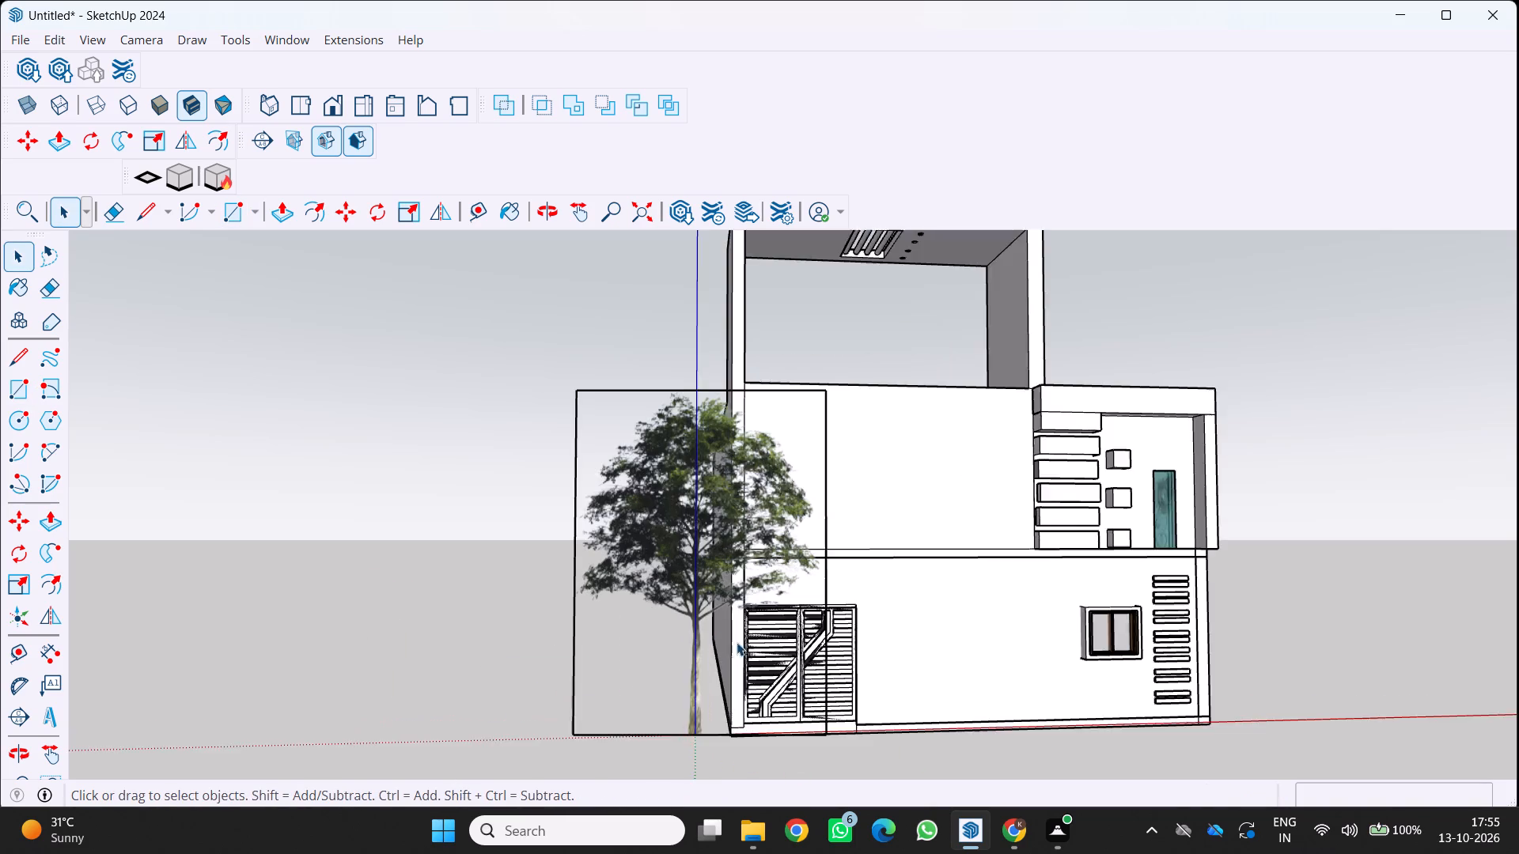
# Move the downloaded tree about 14' 10" away from the front of the house, onto the open ground beside the building.
pyautogui.scroll(4, 737, 642)
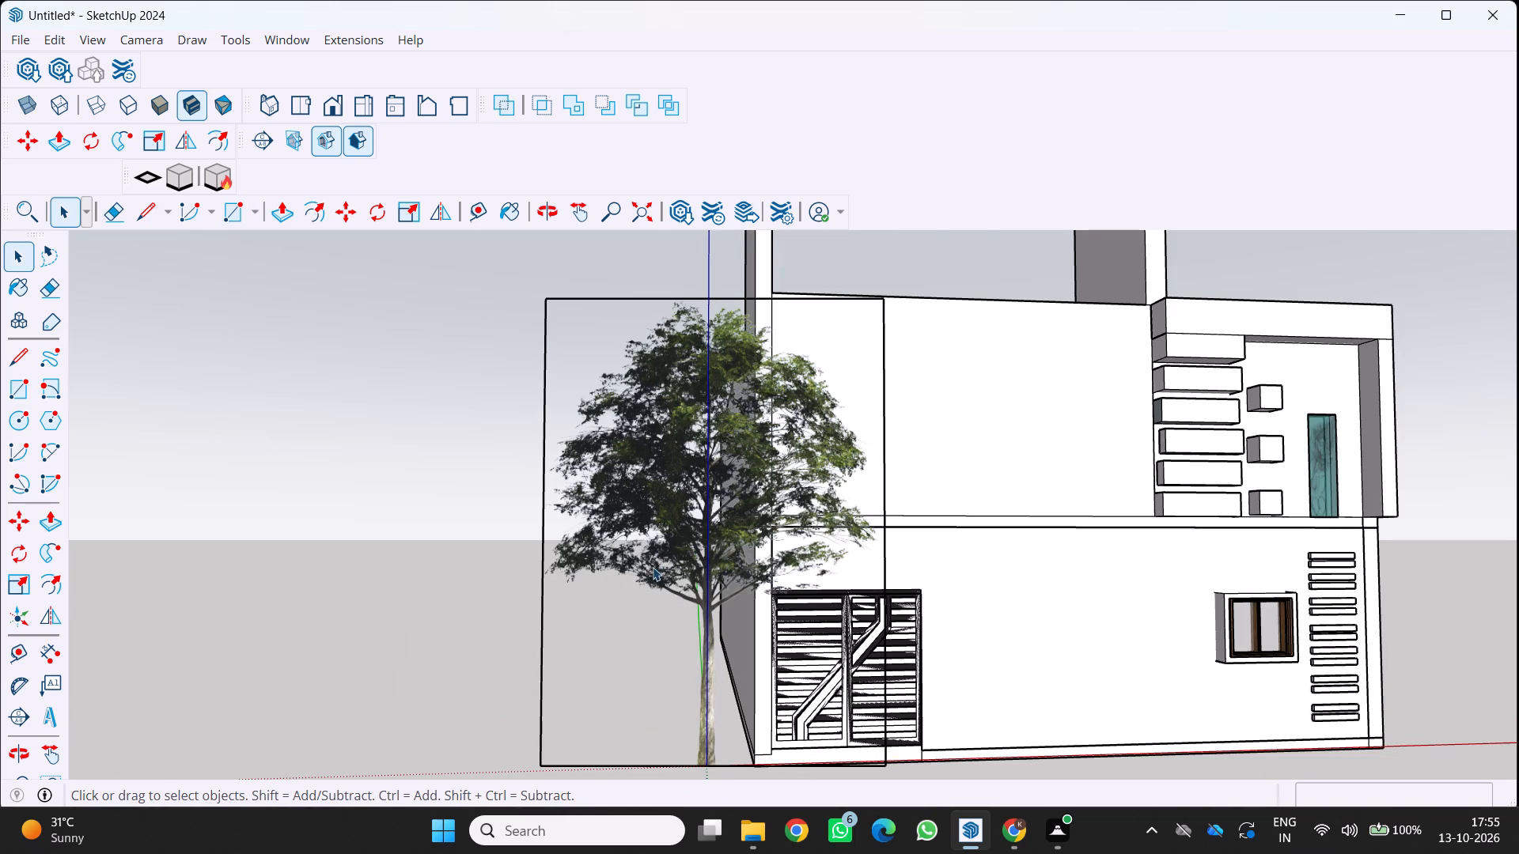
pyautogui.click(661, 514)
pyautogui.press('m')
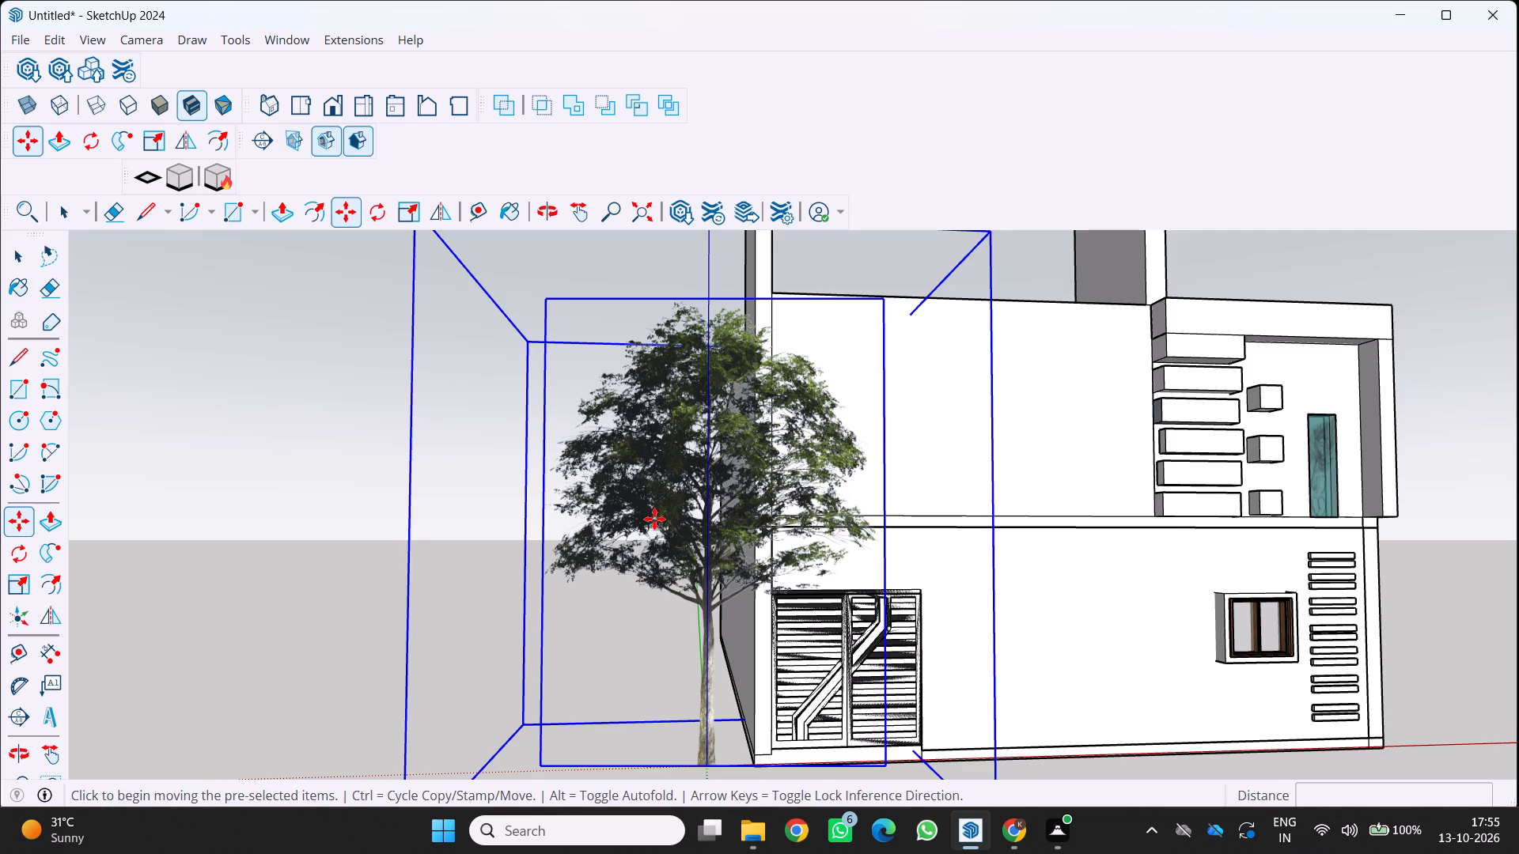
pyautogui.click(654, 519)
pyautogui.scroll(-5, 192, 482)
pyautogui.click(255, 534)
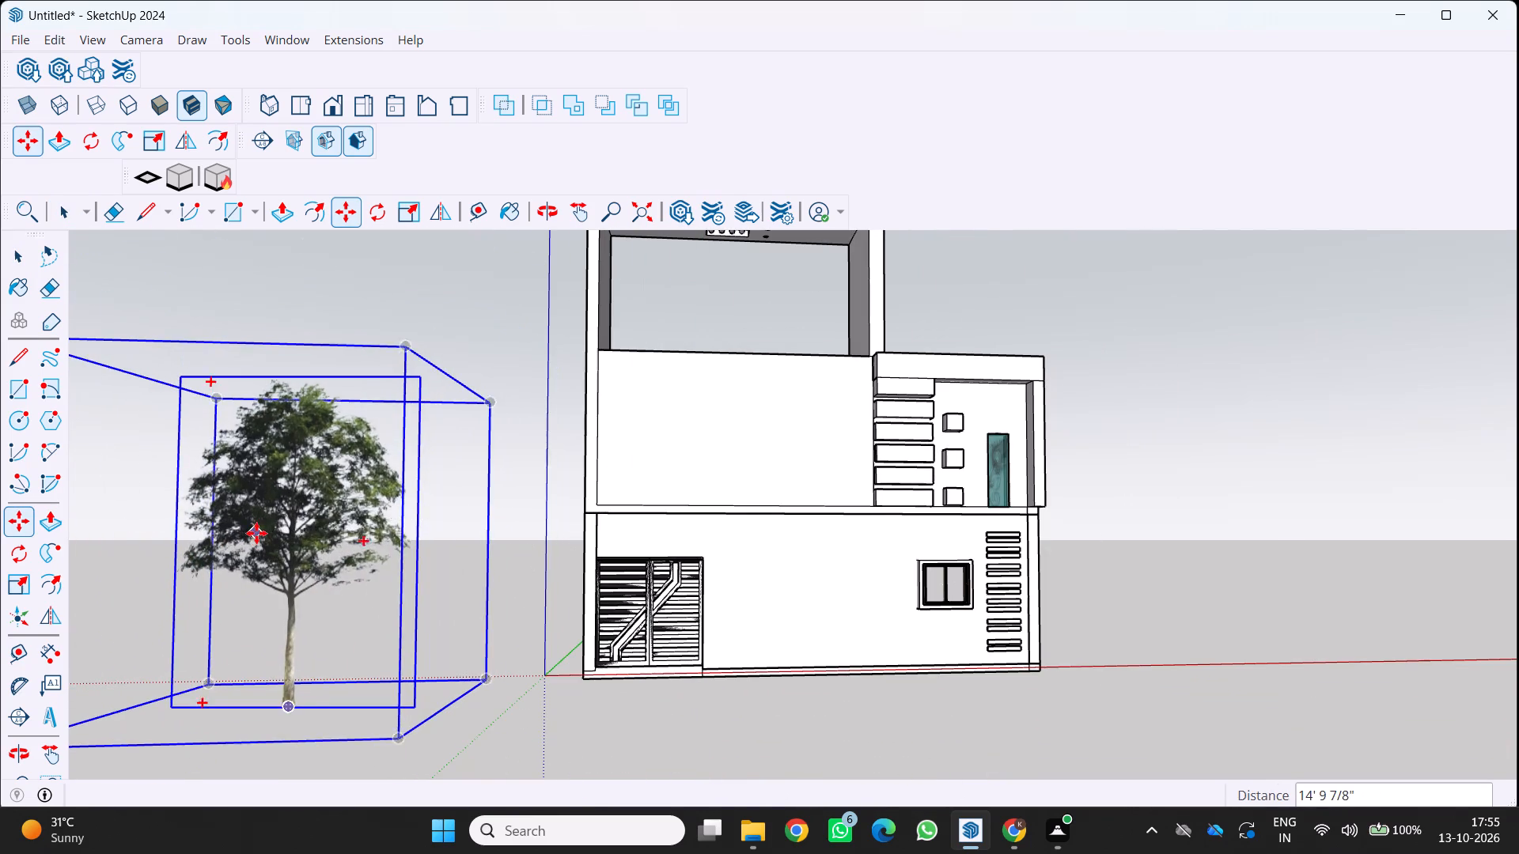
pyautogui.scroll(-5, 256, 533)
pyautogui.press('space')
pyautogui.press('space')
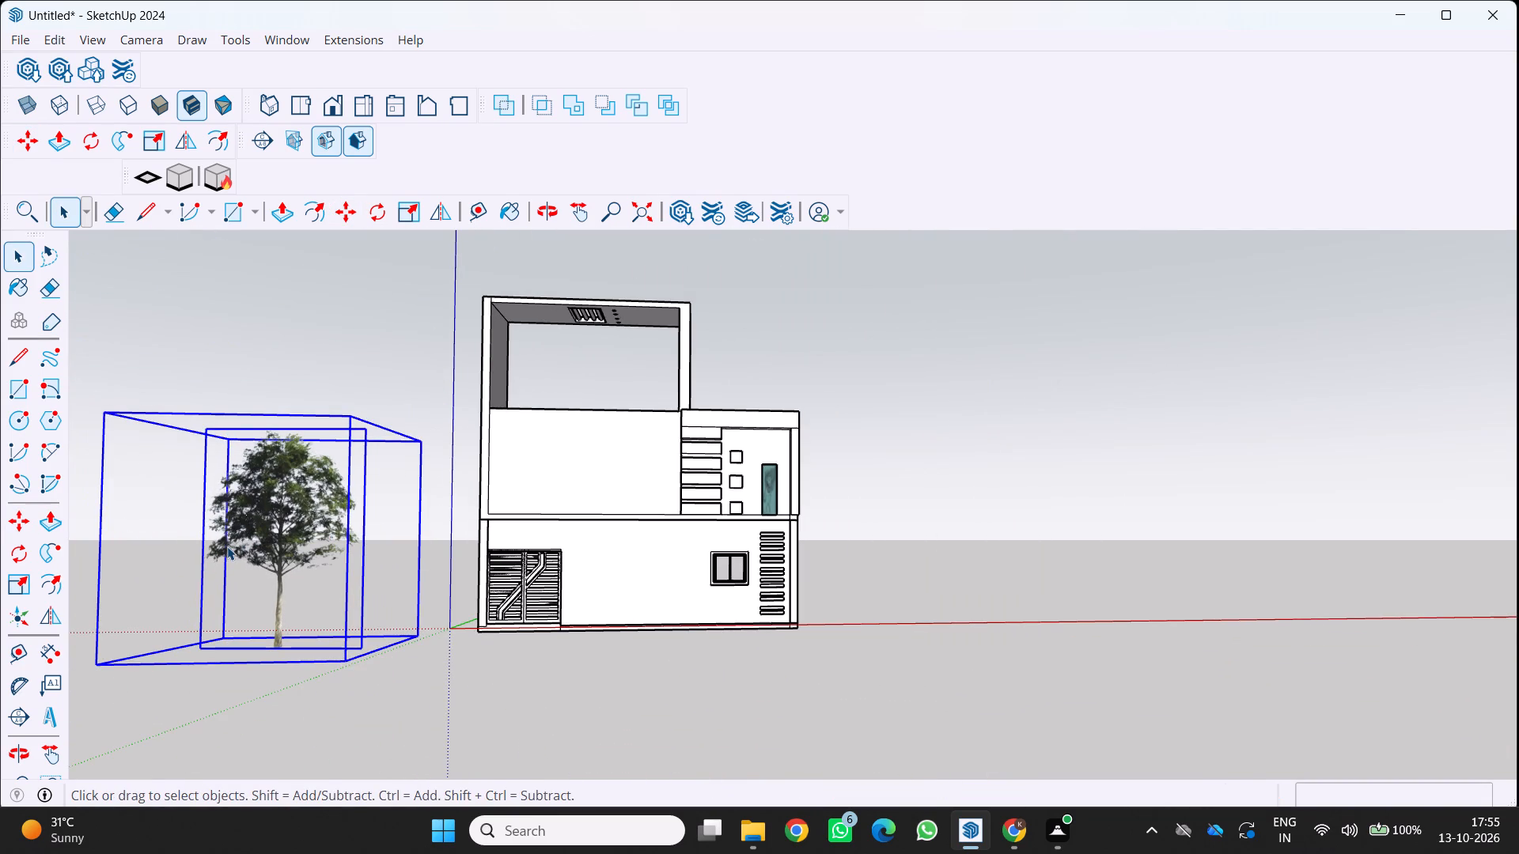
# Scale the tree along the red and green axes from a side edge grip to make it narrower.
pyautogui.moveTo(316, 541); pyautogui.dragTo(565, 569, button='middle')
pyautogui.scroll(-4, 557, 572)
pyautogui.moveTo(426, 556); pyautogui.dragTo(169, 459, button='middle')
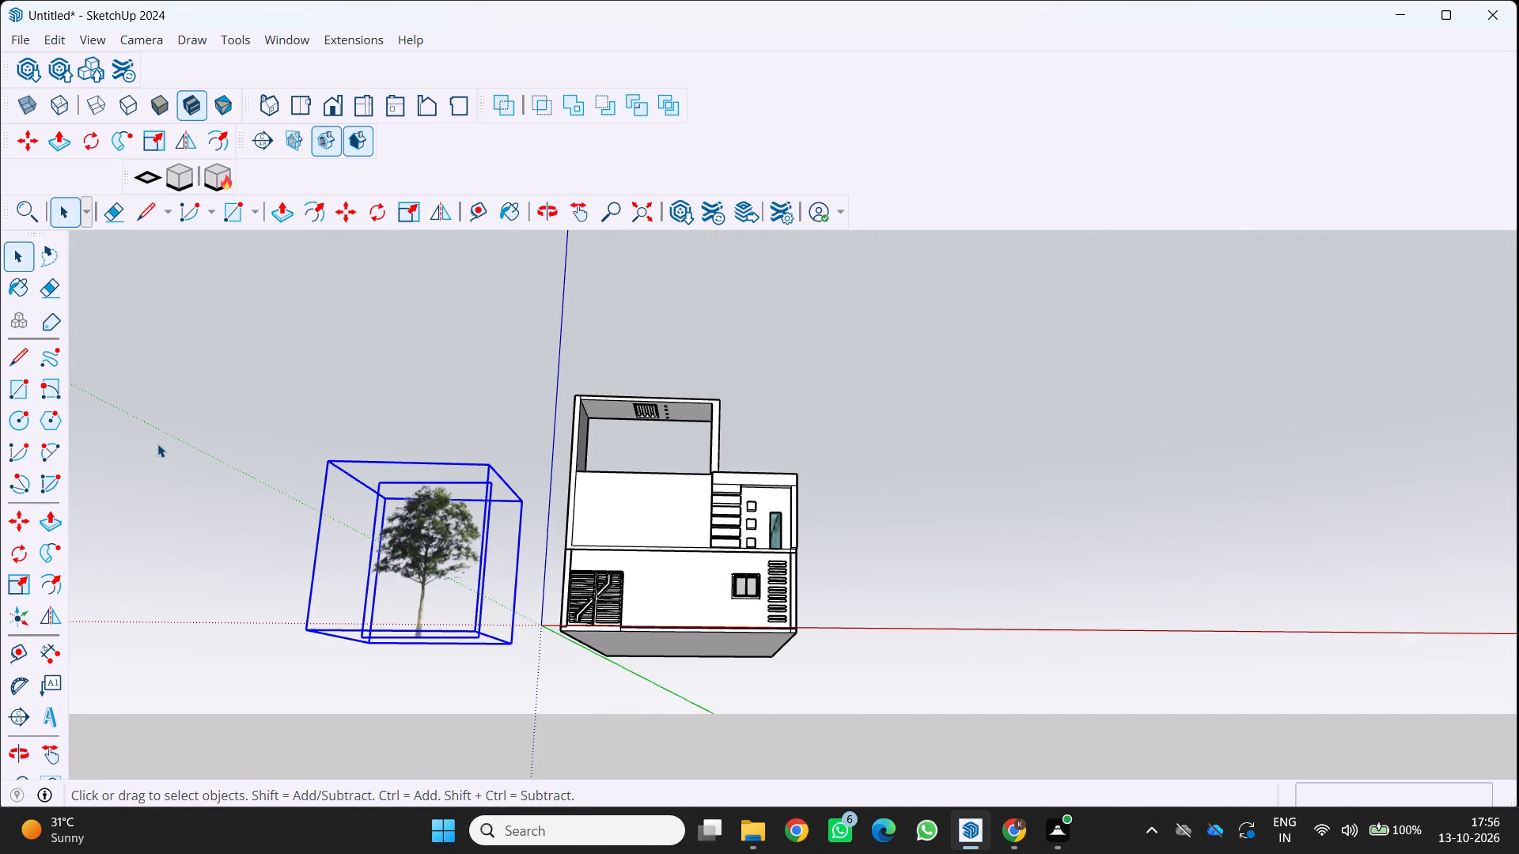
pyautogui.moveTo(125, 442); pyautogui.dragTo(180, 647, button='middle')
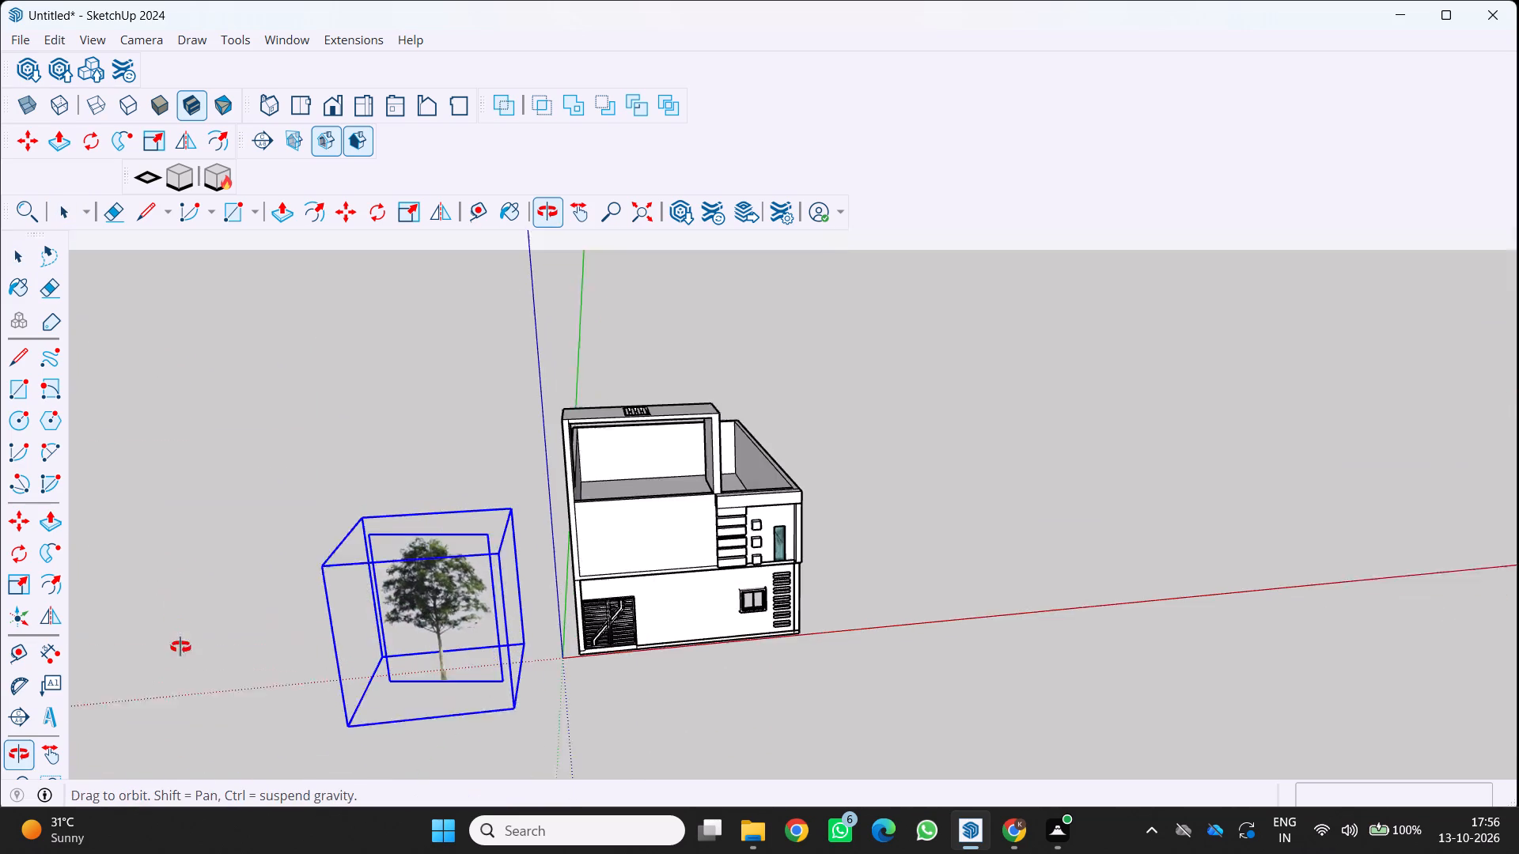
pyautogui.moveTo(180, 647); pyautogui.dragTo(183, 653, button='middle')
pyautogui.scroll(2, 283, 640)
pyautogui.moveTo(310, 634); pyautogui.dragTo(317, 579, button='middle')
pyautogui.scroll(1, 317, 579)
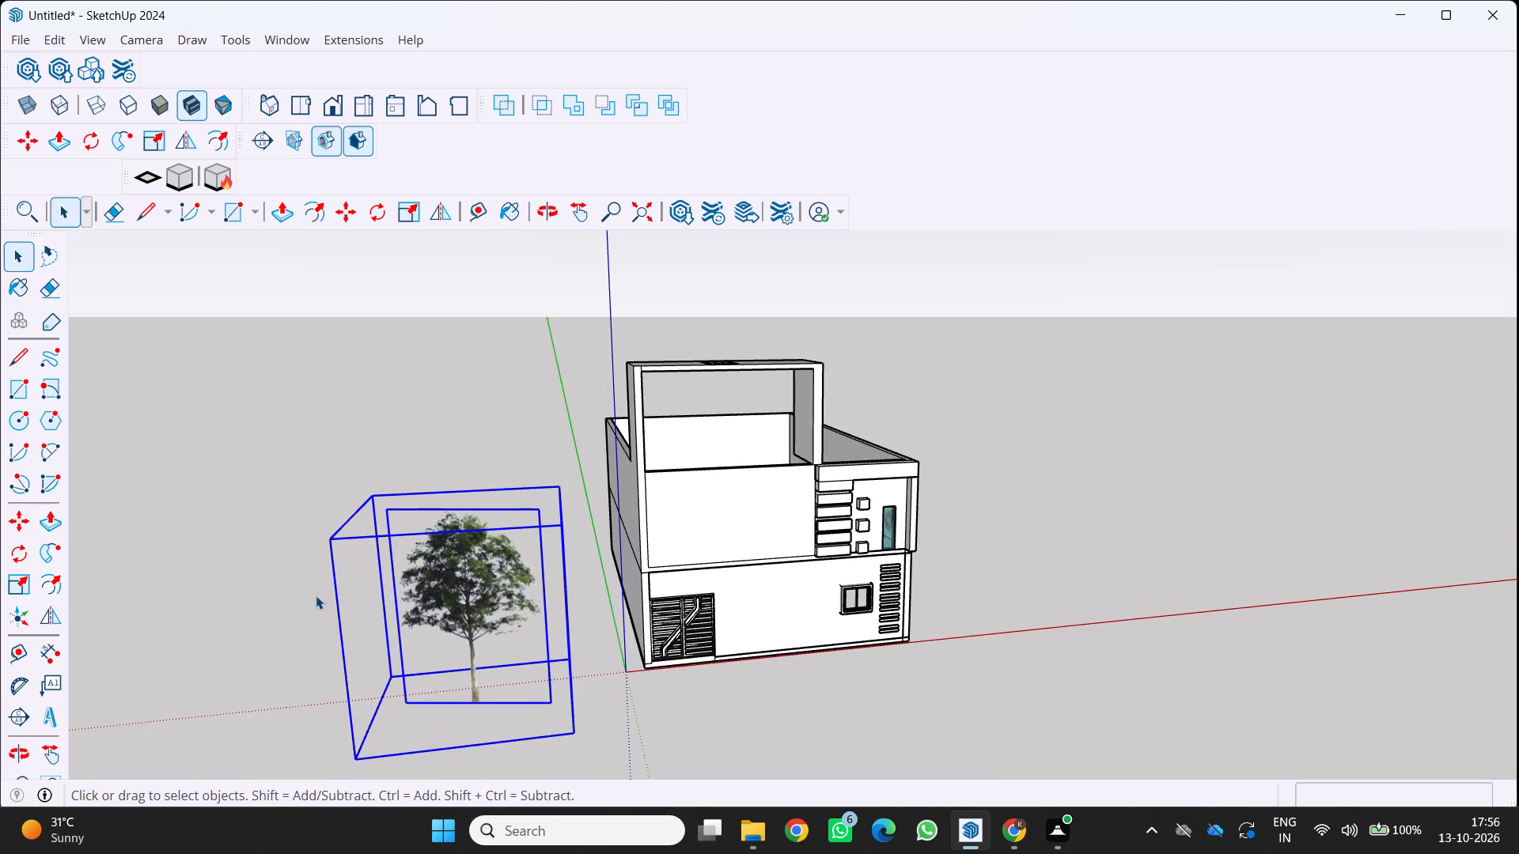
pyautogui.press('s')
pyautogui.click(565, 634)
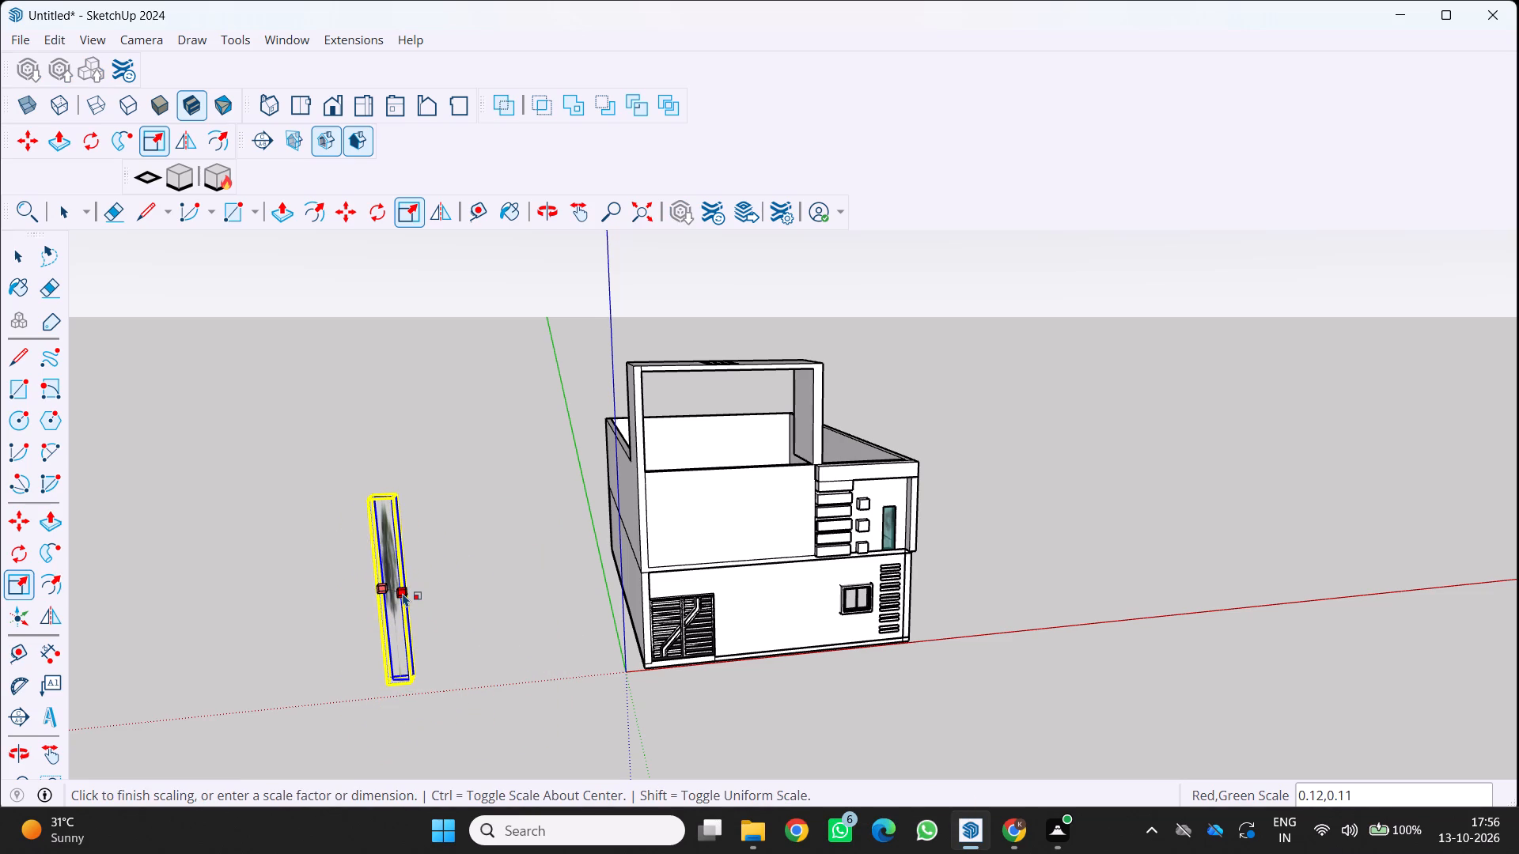
pyautogui.scroll(1, 483, 609)
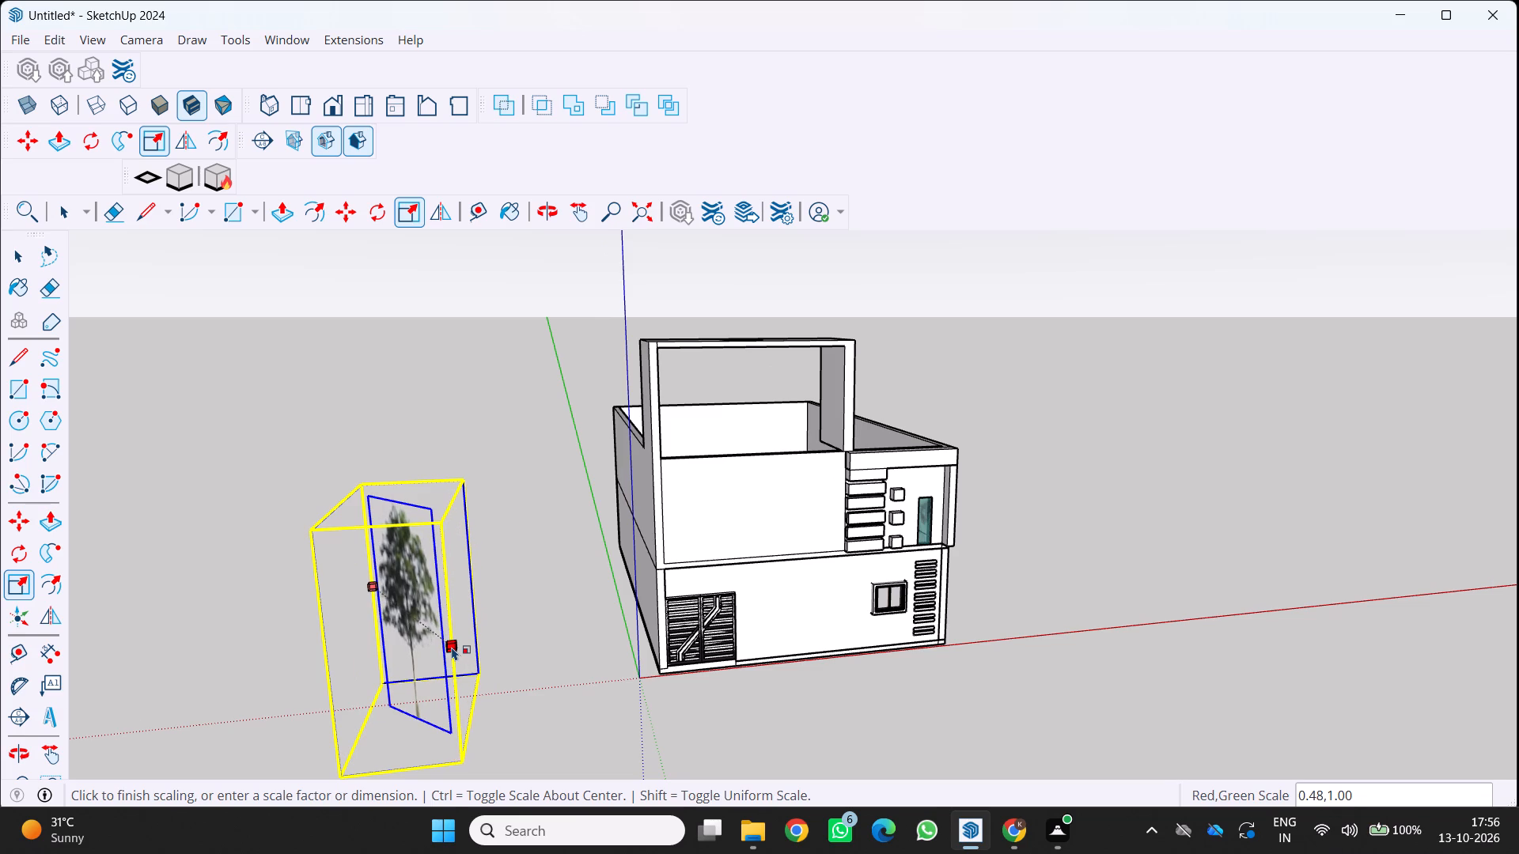
pyautogui.click(495, 577)
# Scale the tree from its bottom edge grip along the green and blue axes to about -3.37, 0.31, reducing its height.
pyautogui.scroll(2, 415, 666)
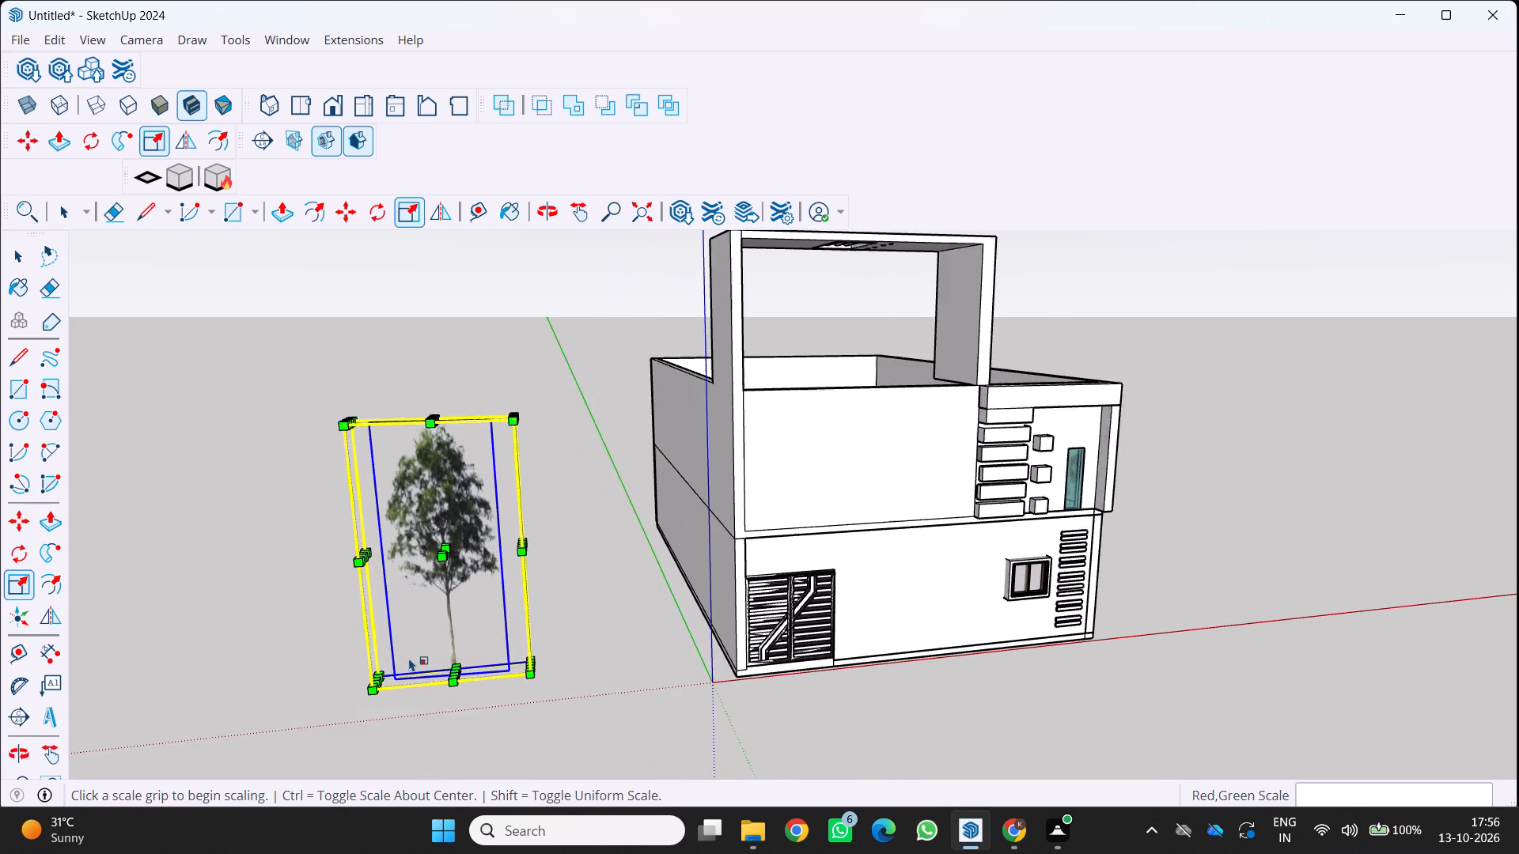
pyautogui.scroll(2, 409, 658)
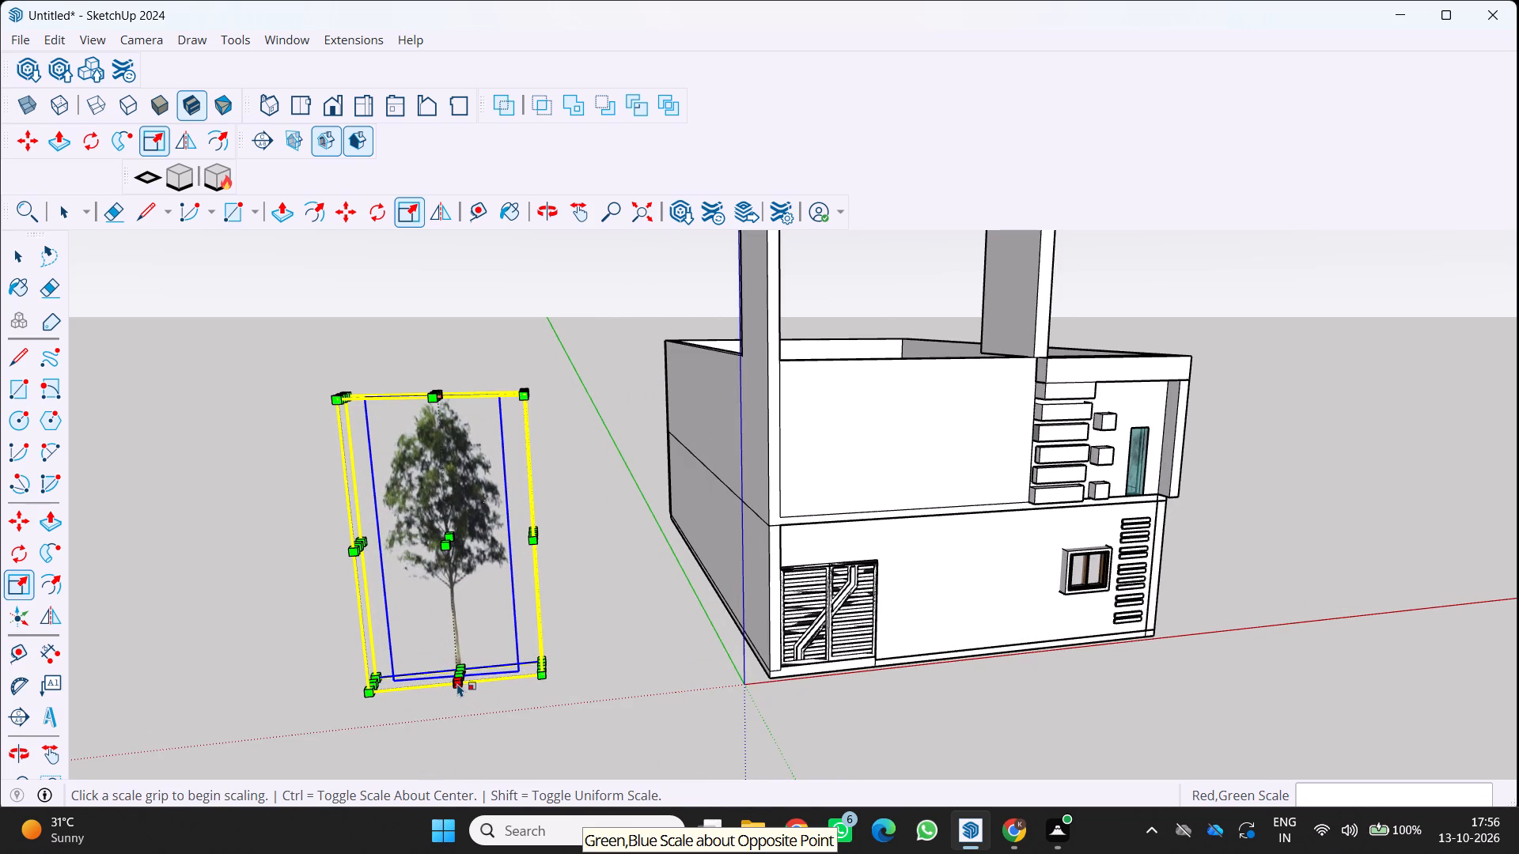
pyautogui.click(457, 683)
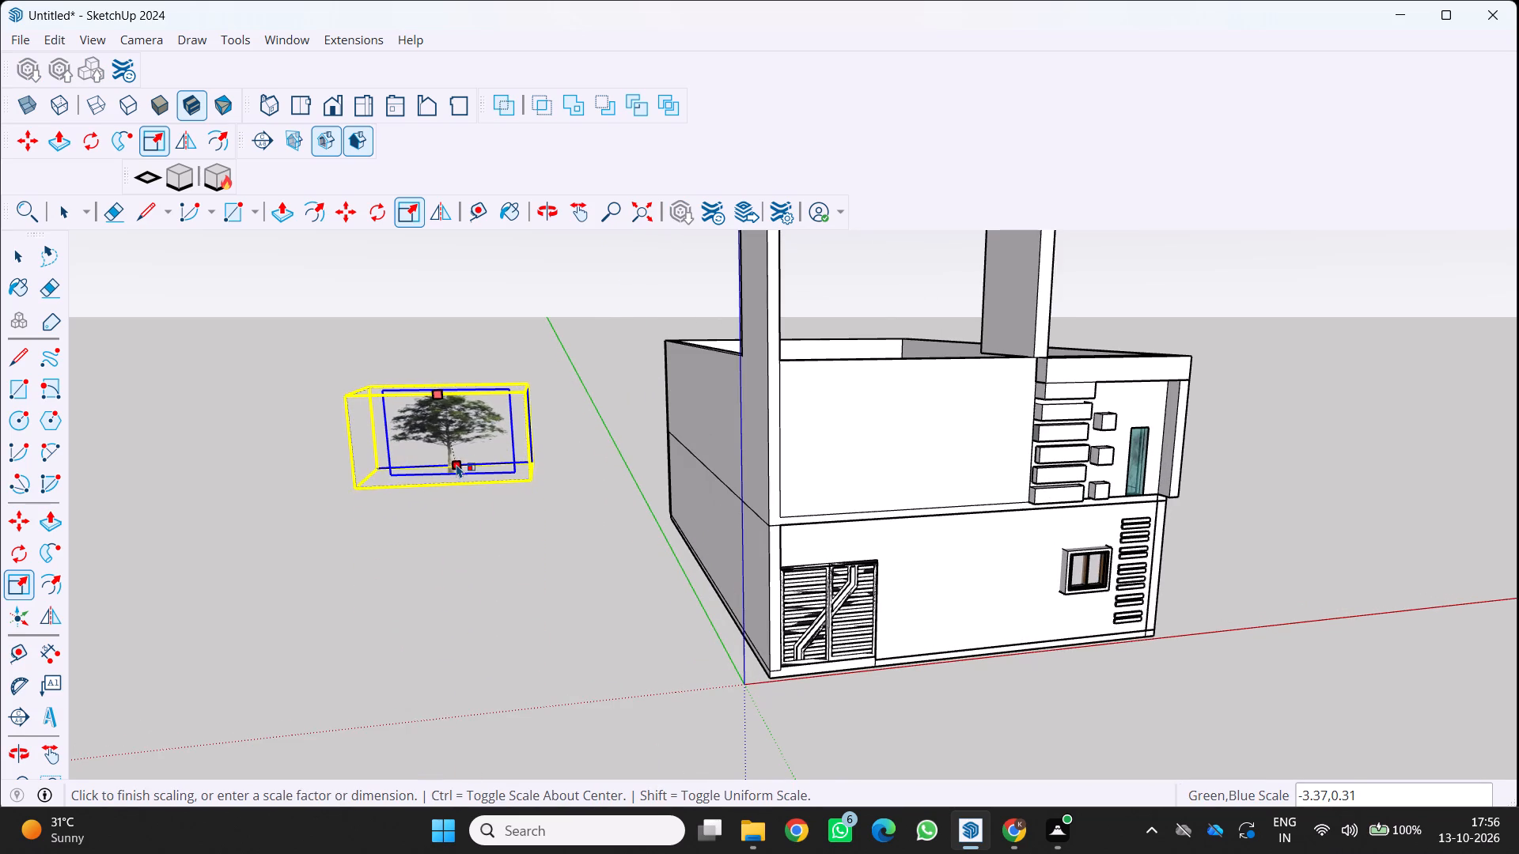
pyautogui.click(456, 464)
pyautogui.scroll(-3, 404, 565)
pyautogui.scroll(2, 496, 478)
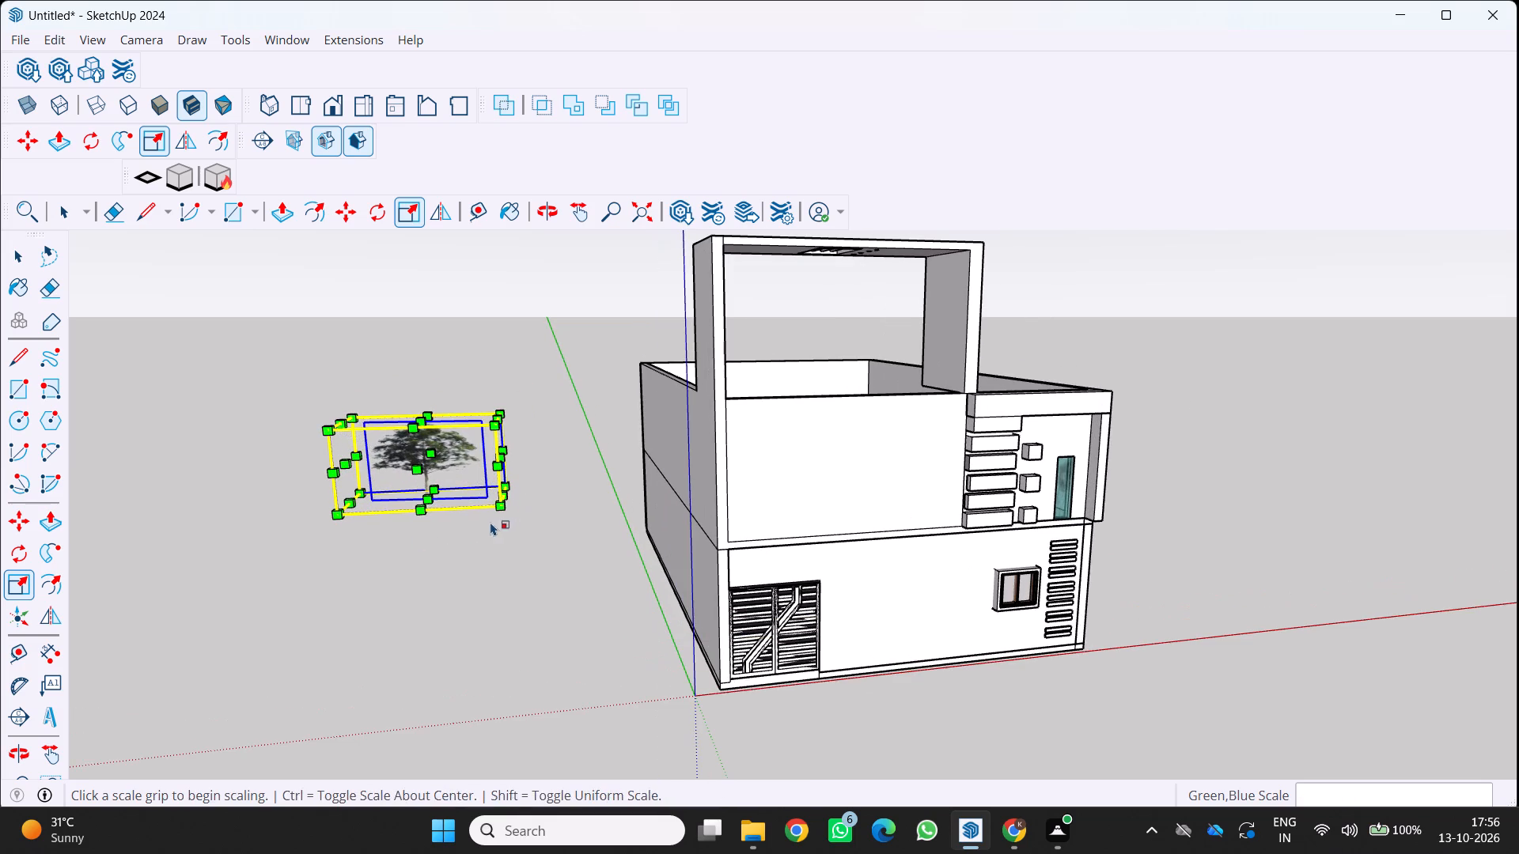
pyautogui.press('space')
pyautogui.press('space')
pyautogui.scroll(6, 394, 493)
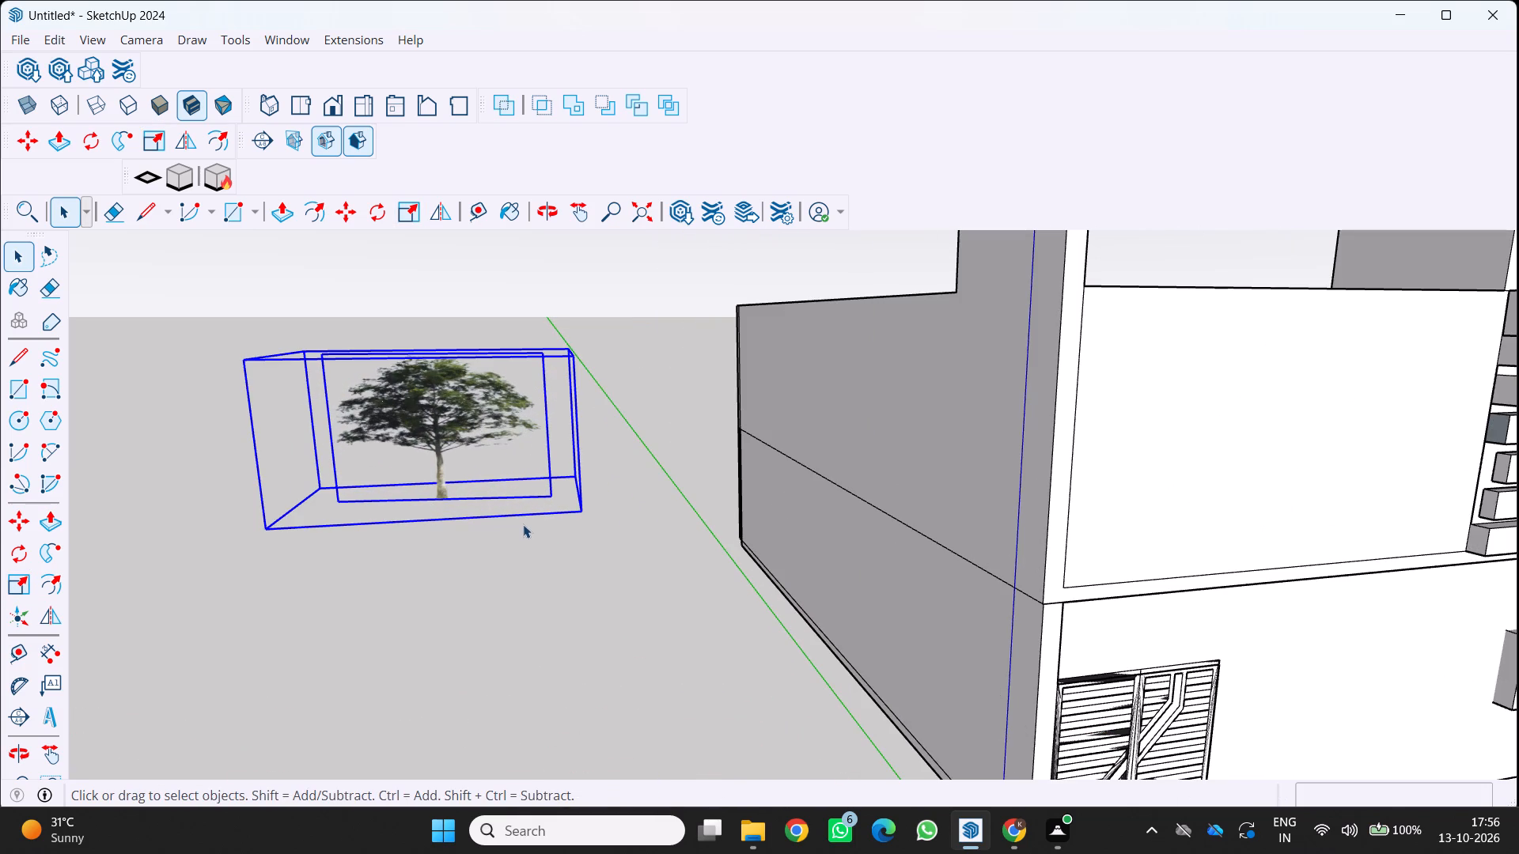
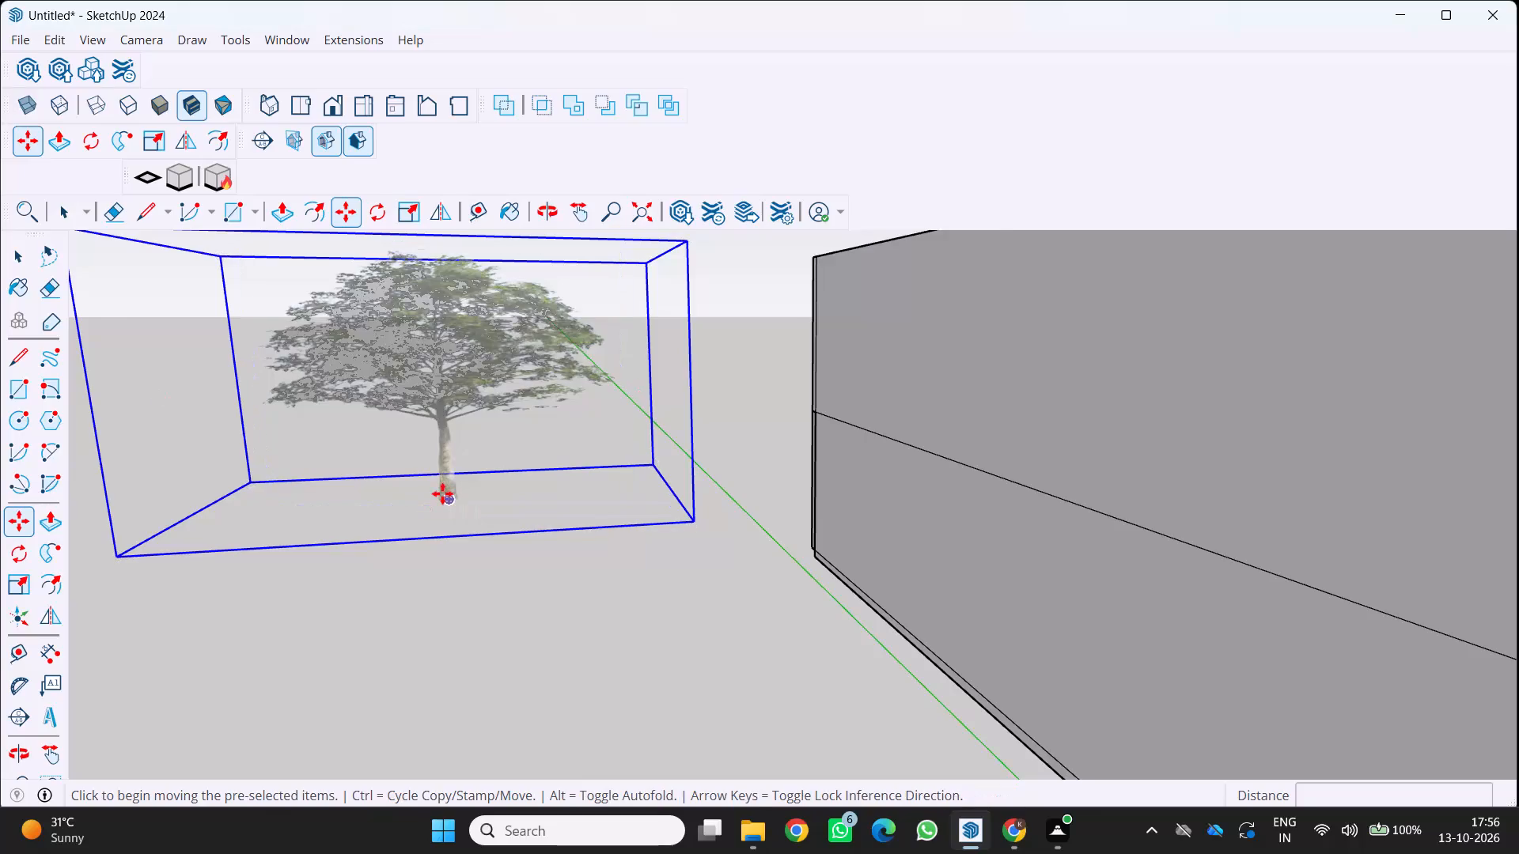
# Move the tree about 43' 11" onto the house's upper-floor front, at the base of the stacked horizontal blocks above the window.
pyautogui.scroll(-9, 638, 546)
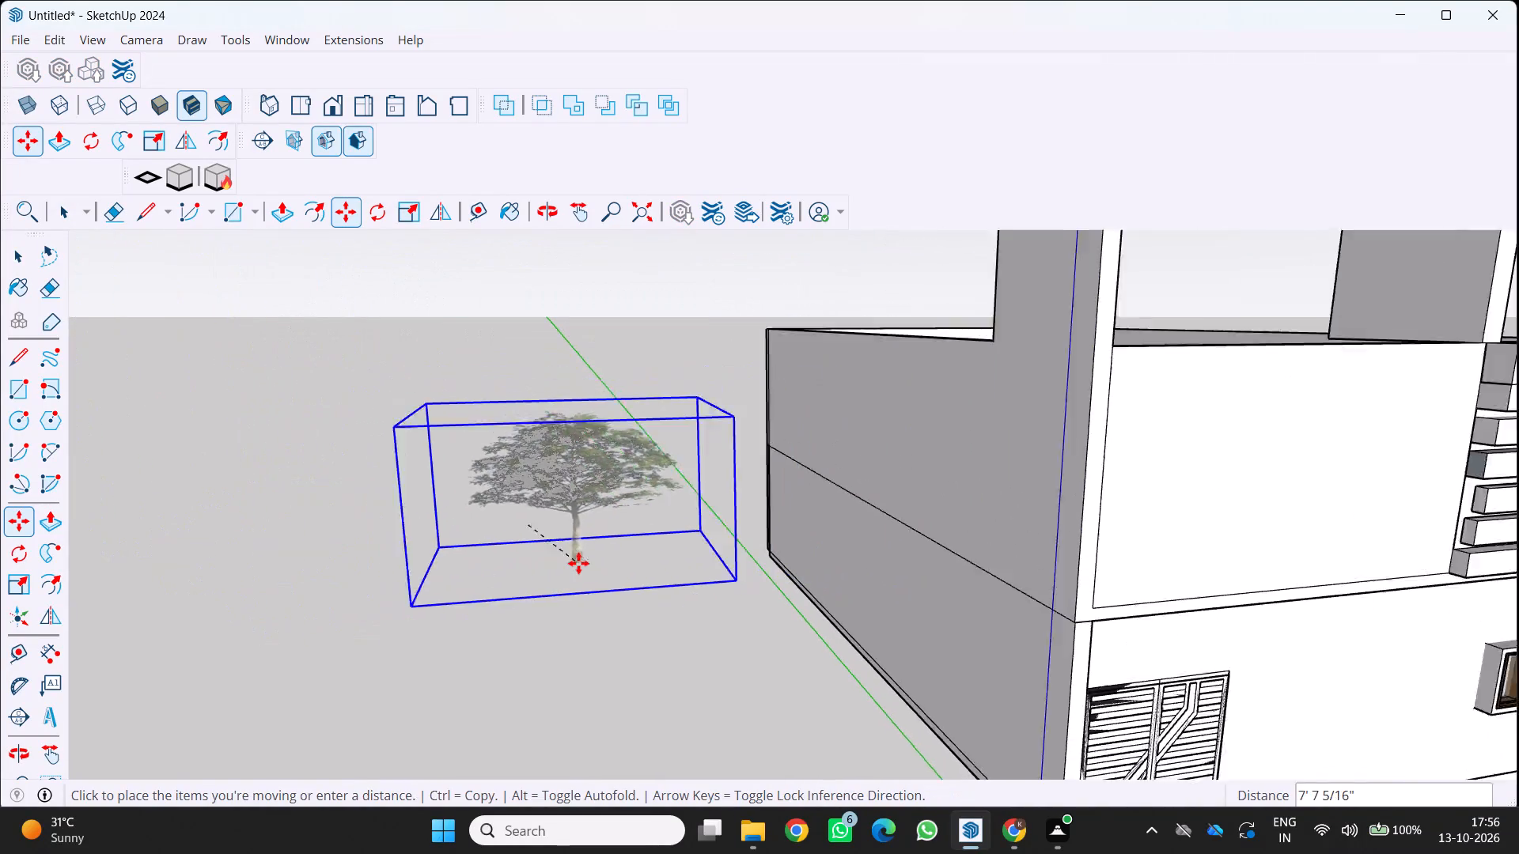
pyautogui.scroll(-9, 578, 563)
pyautogui.scroll(3, 1468, 745)
pyautogui.moveTo(1253, 725); pyautogui.dragTo(1017, 694, button='middle')
pyautogui.scroll(5, 1010, 656)
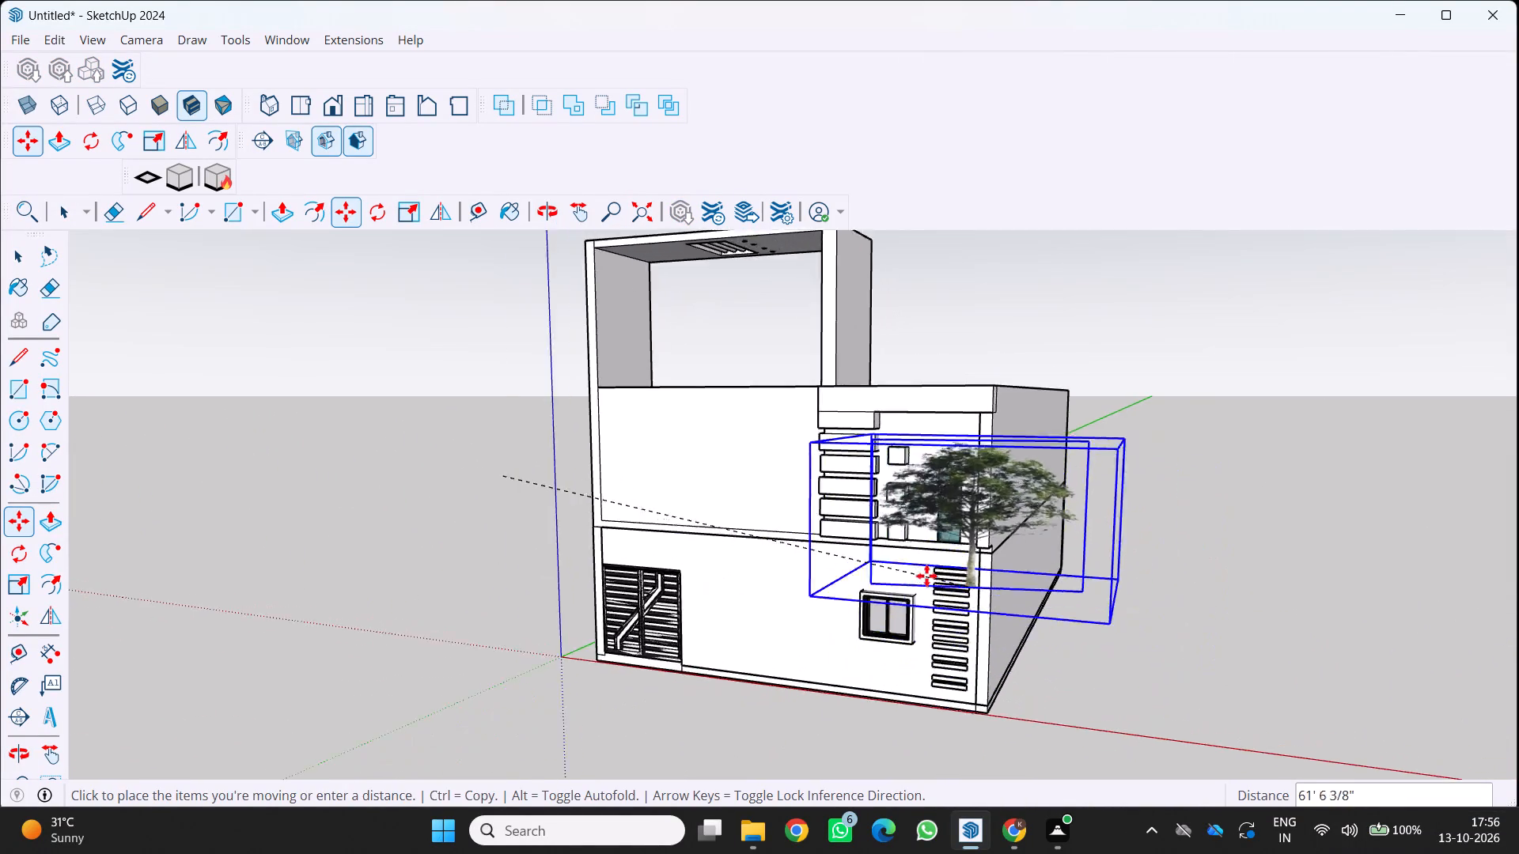
pyautogui.scroll(7, 926, 576)
pyautogui.scroll(7, 821, 531)
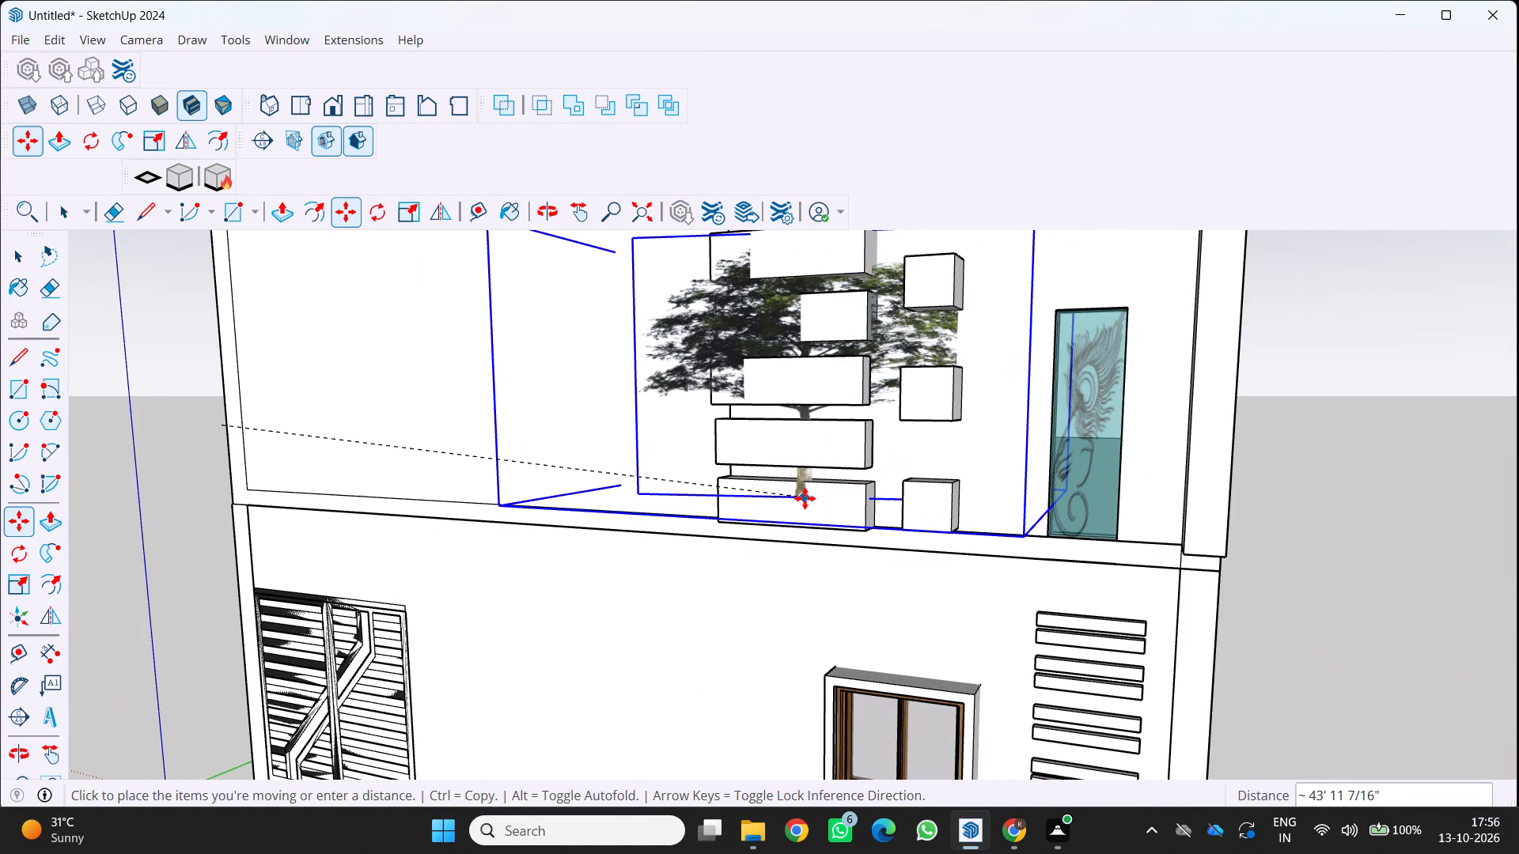
pyautogui.click(805, 498)
pyautogui.scroll(-5, 790, 546)
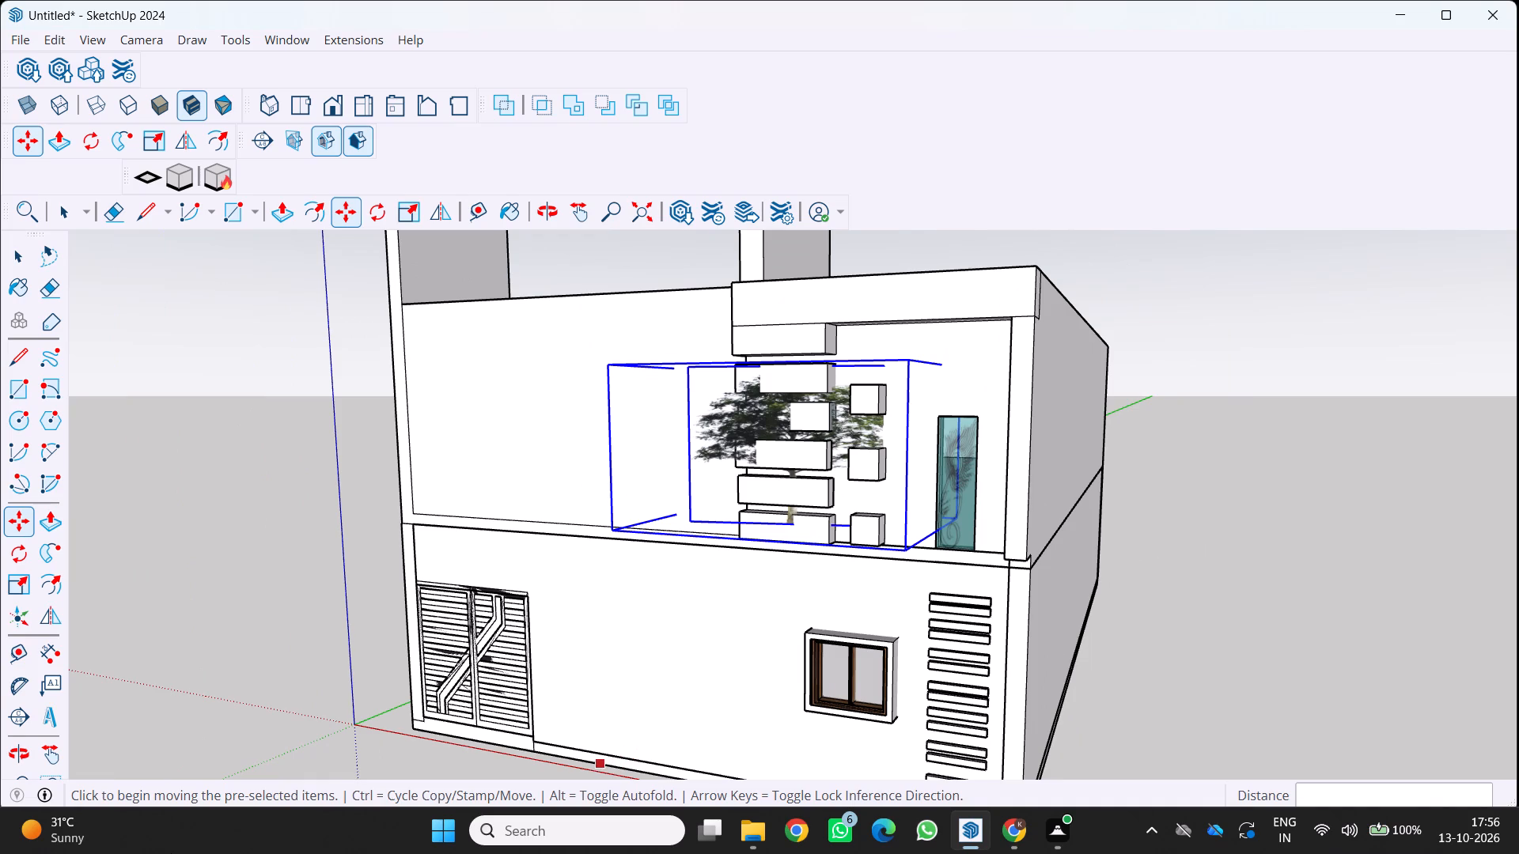
pyautogui.scroll(-4, 136, 833)
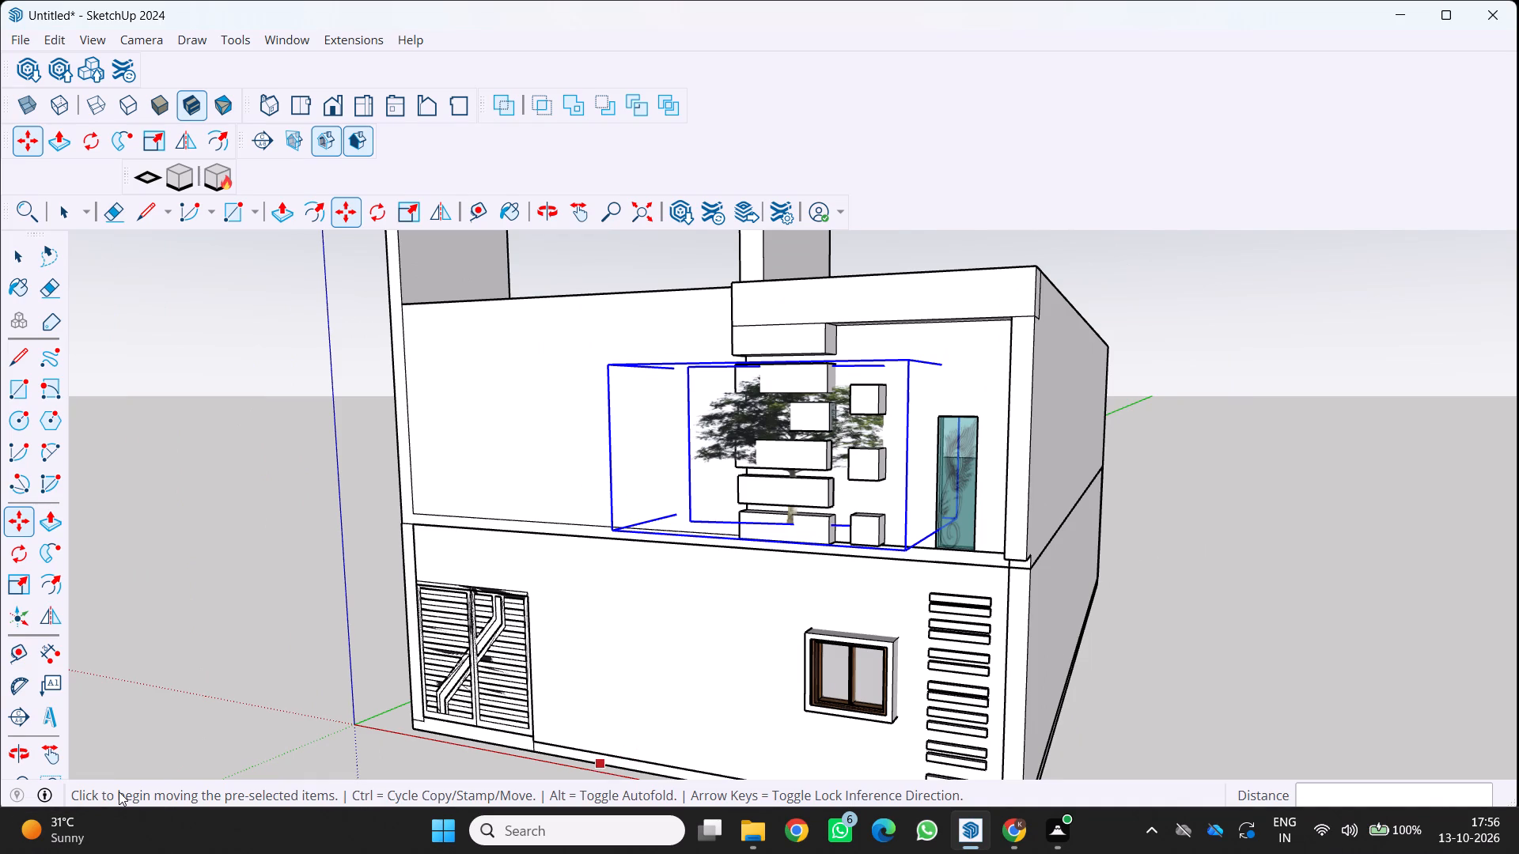
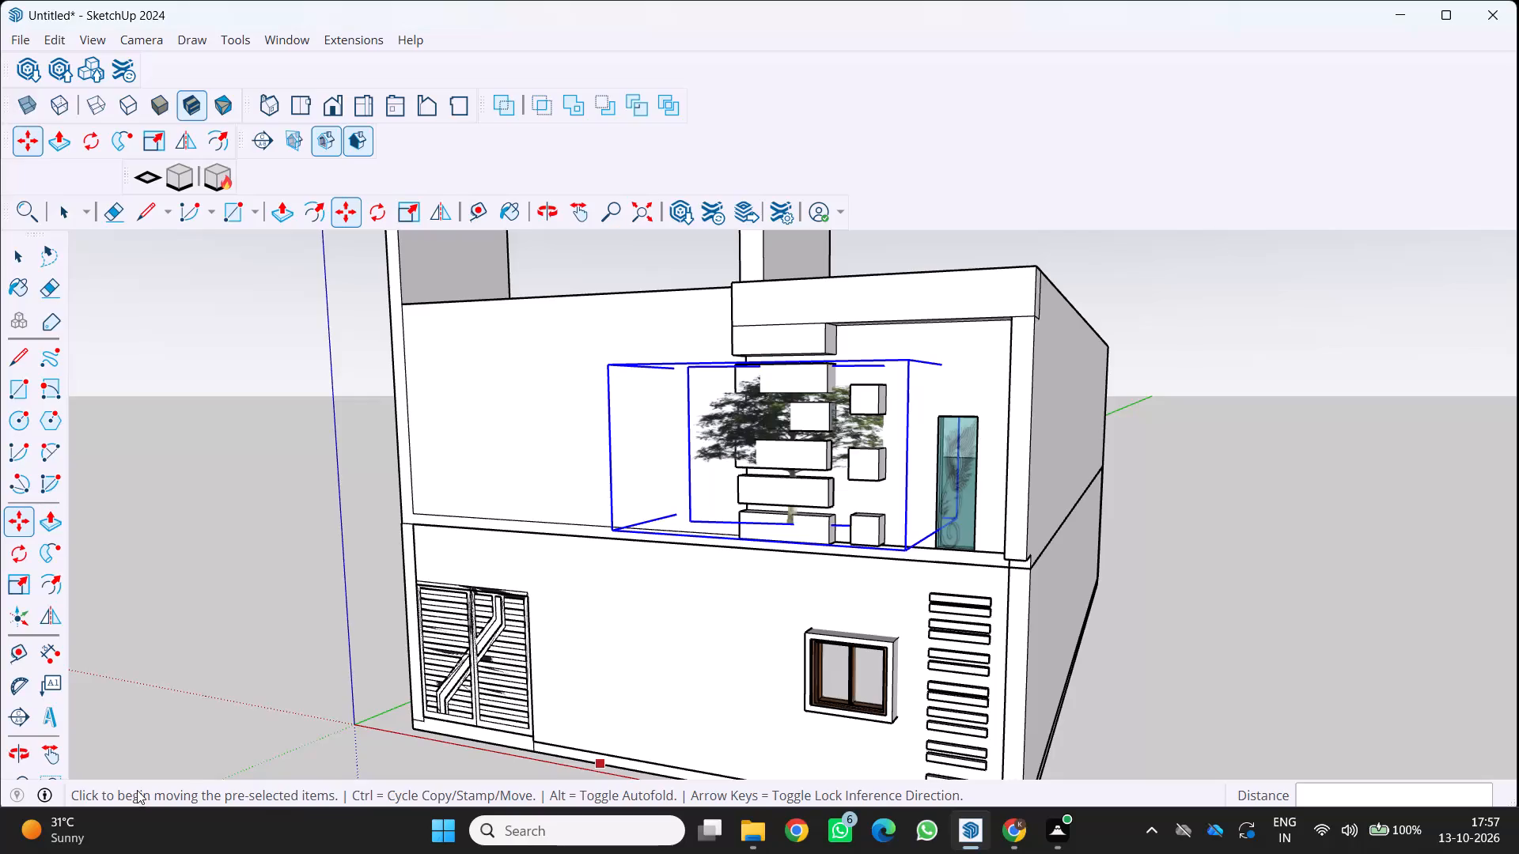
# Move the tree 2" by its bounding box's lower front corner, keeping it at the upper-floor stacked blocks.
pyautogui.moveTo(597, 523); pyautogui.dragTo(739, 661, button='middle')
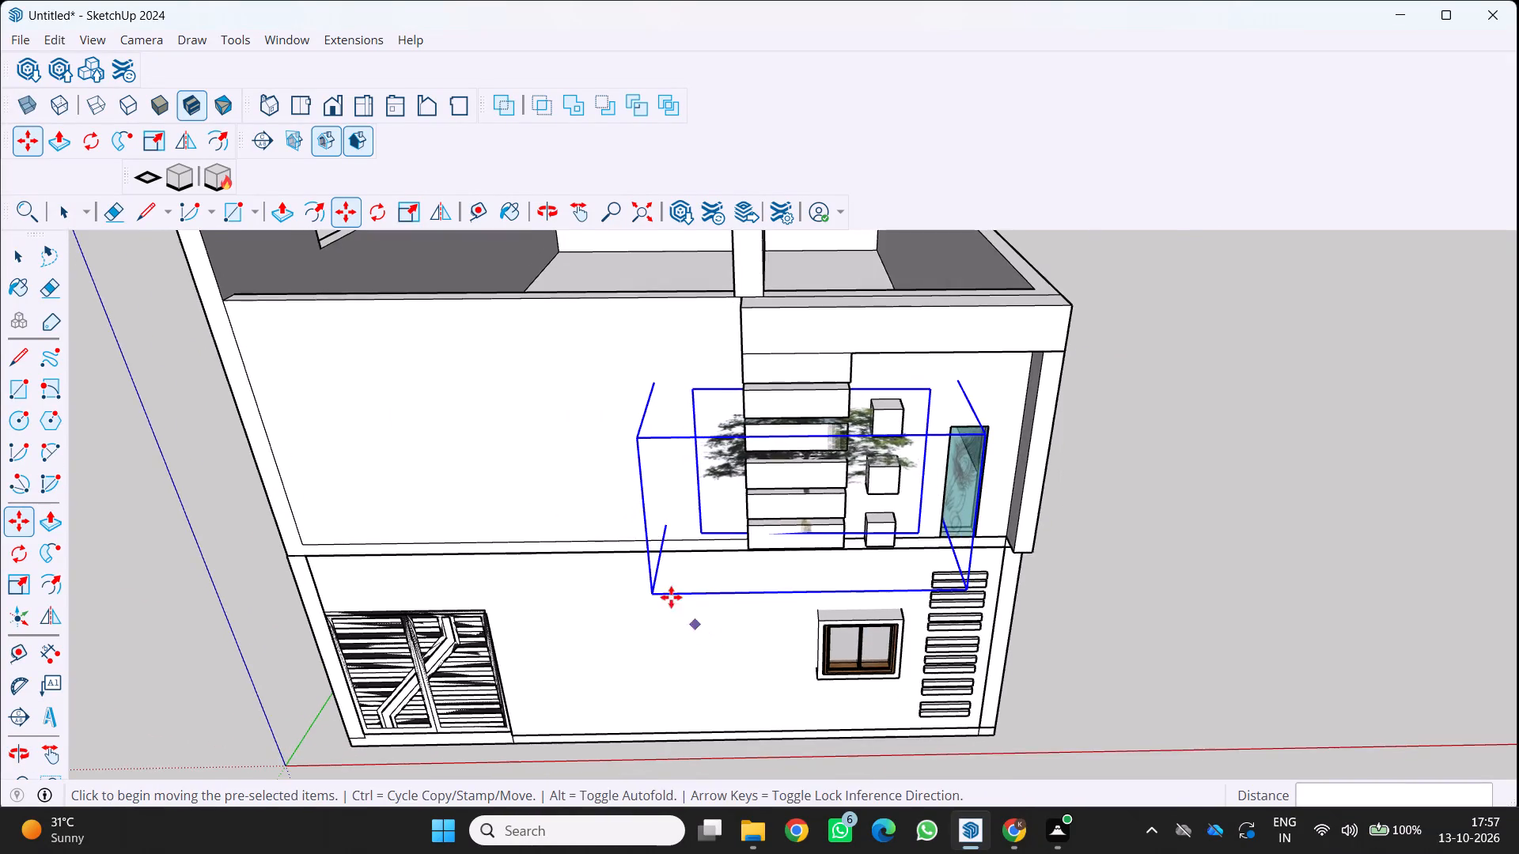
pyautogui.scroll(2, 674, 580)
pyautogui.press('m')
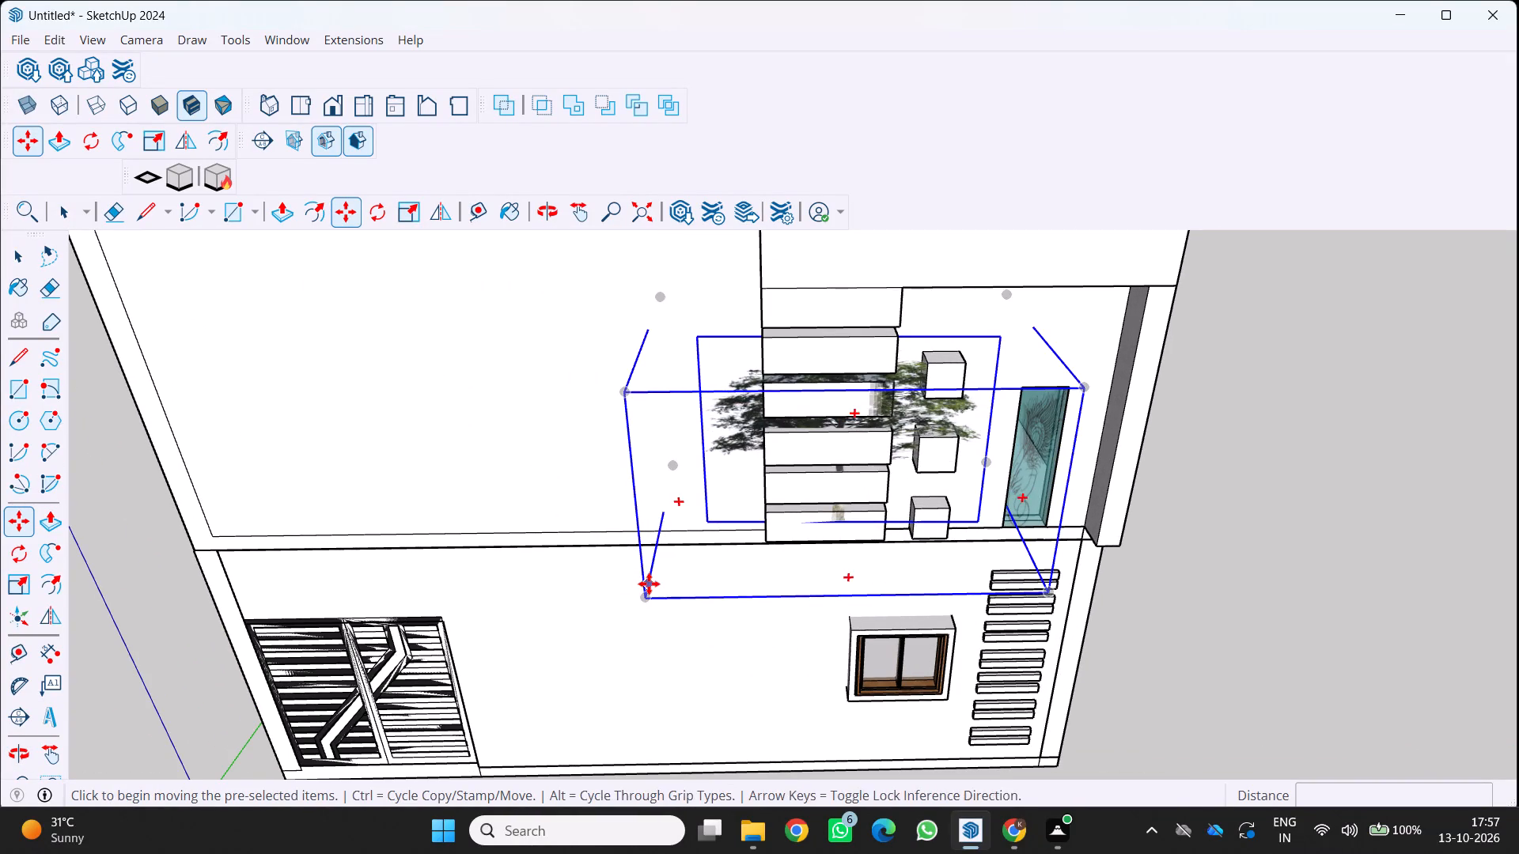
pyautogui.click(649, 592)
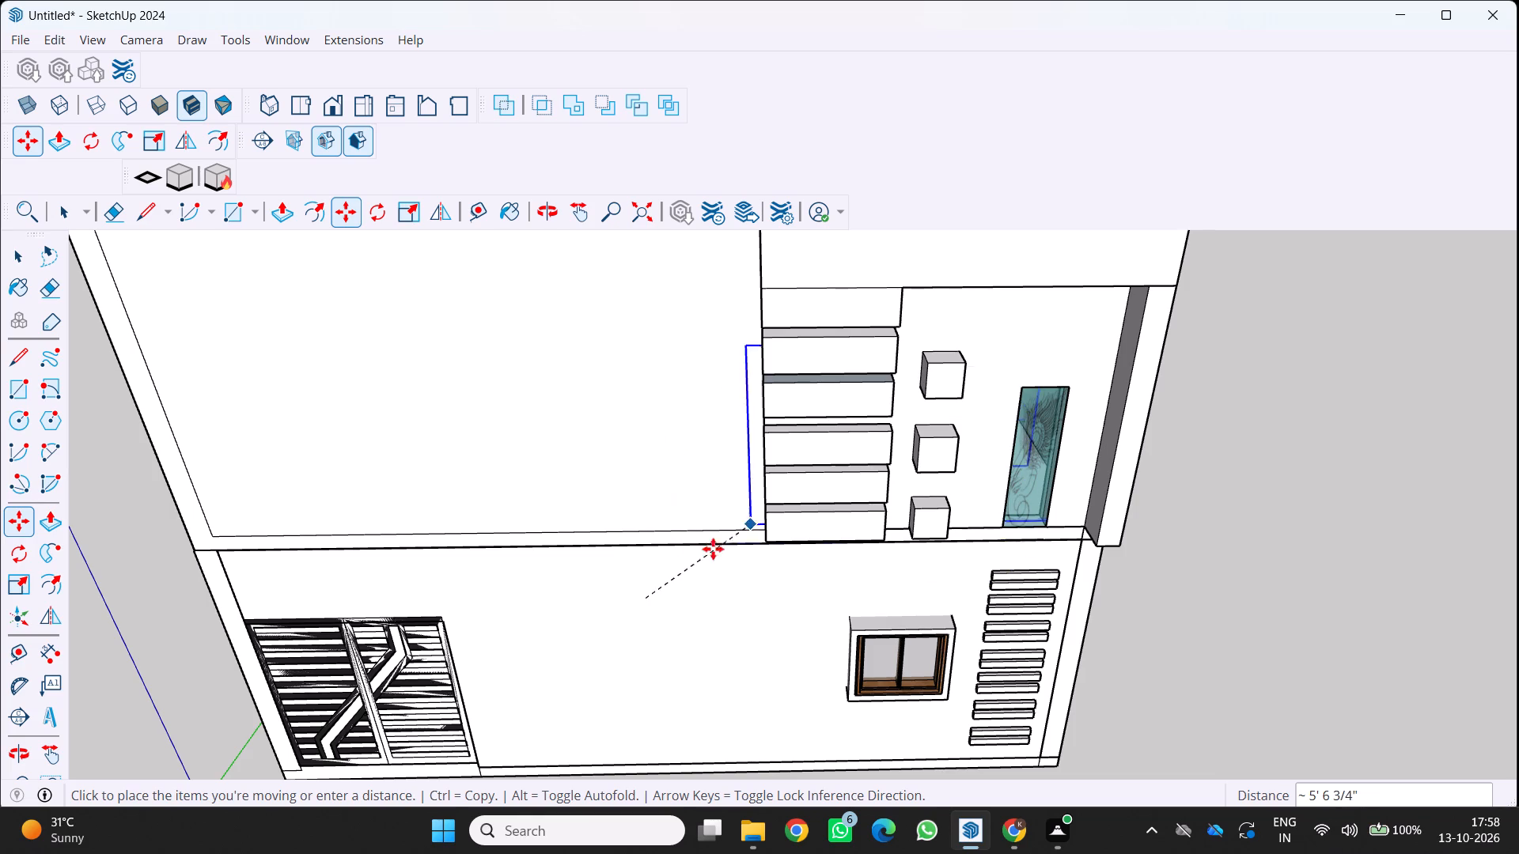
pyautogui.scroll(-4, 738, 508)
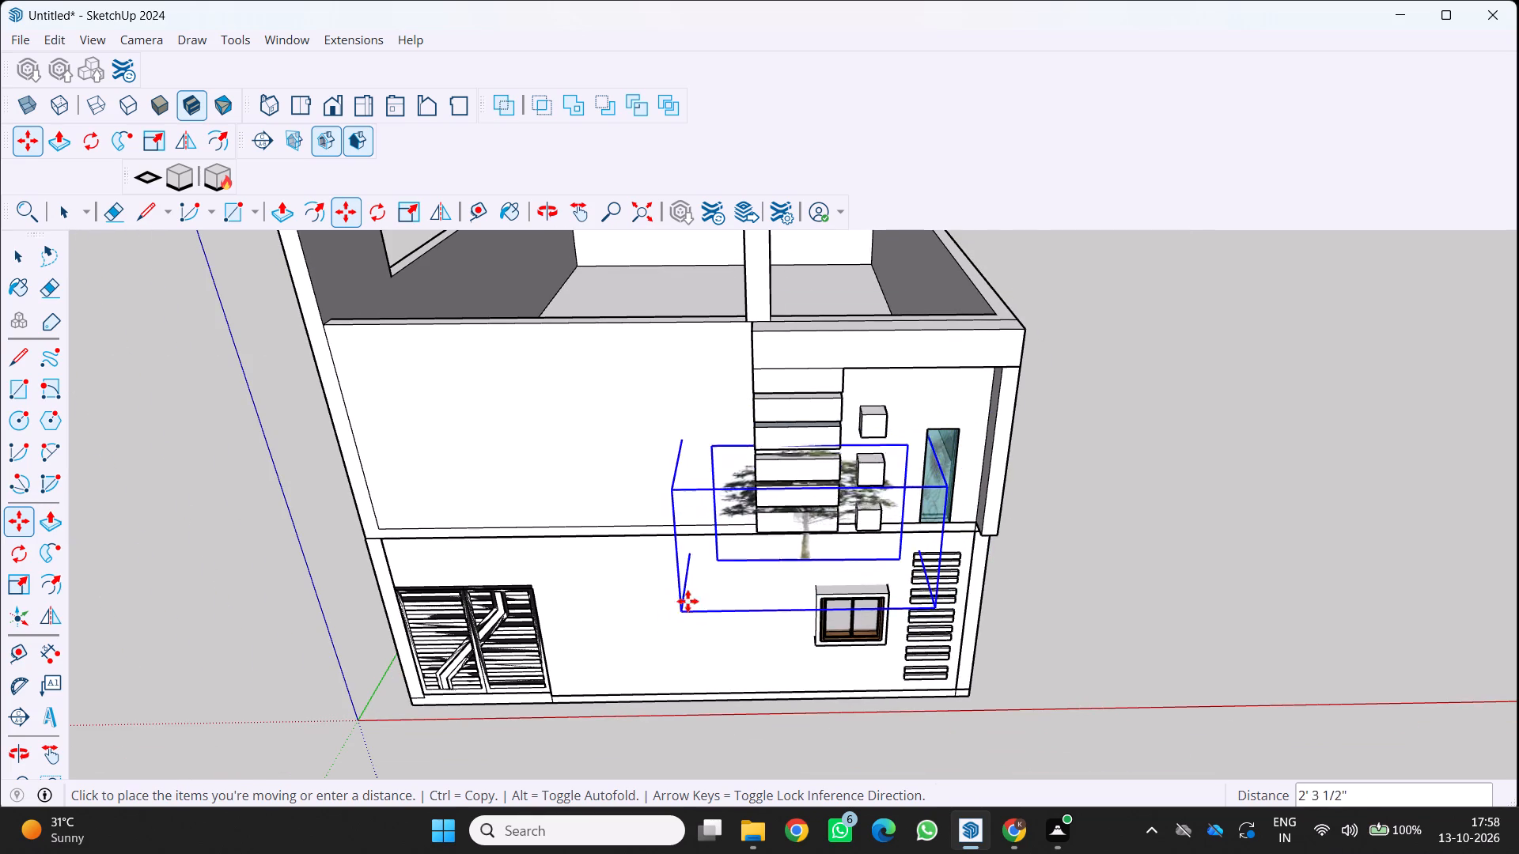
pyautogui.click(691, 577)
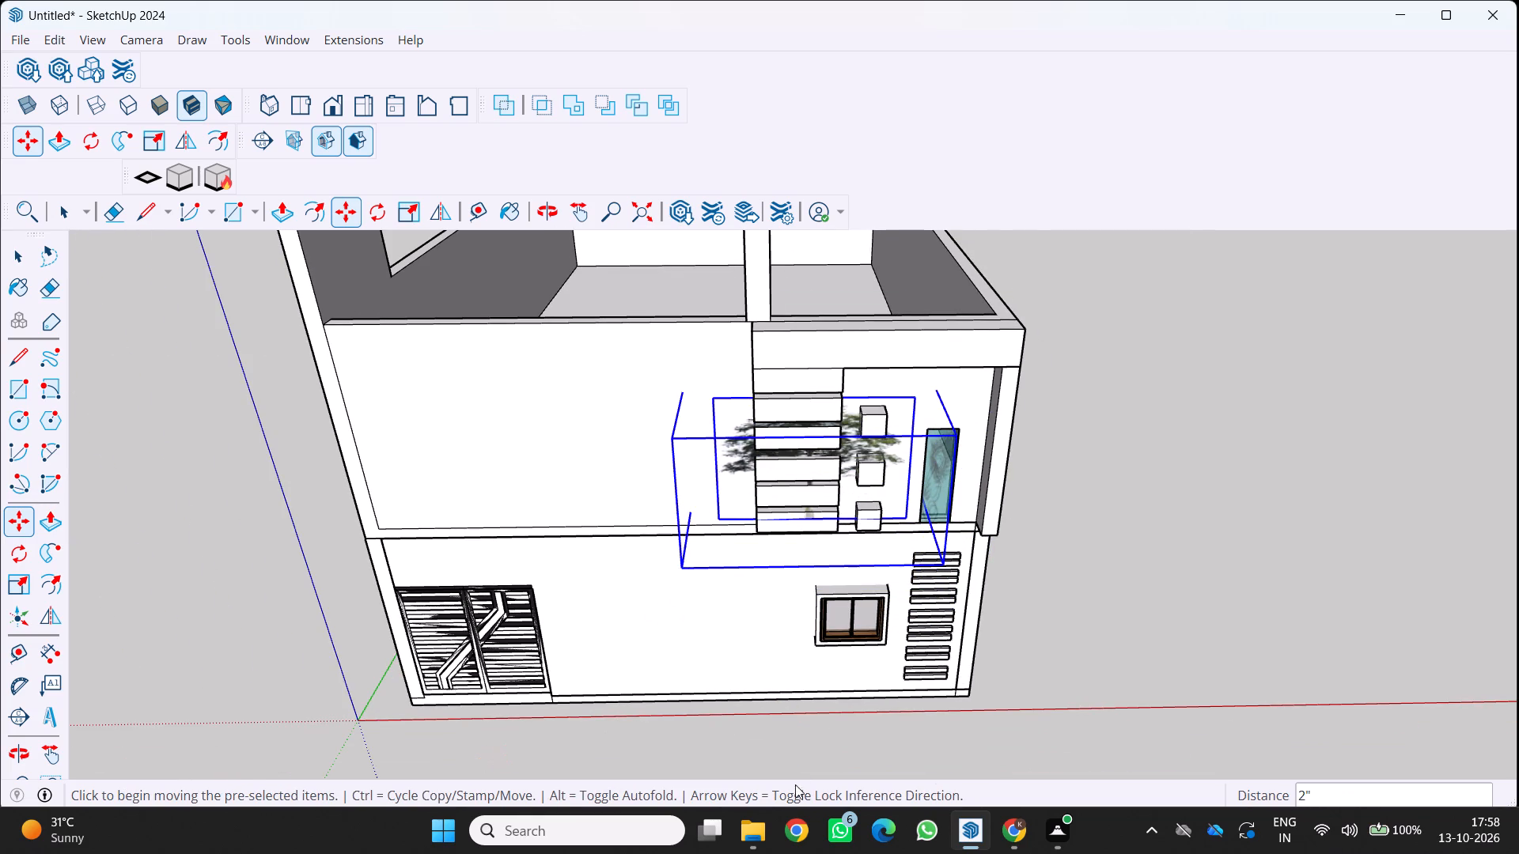
pyautogui.press('space')
pyautogui.click(1203, 542)
# Shift the tree about 1' 2" along the red axis, away from the teal window toward the plain upper-floor wall.
pyautogui.moveTo(728, 674); pyautogui.dragTo(751, 510, button='middle')
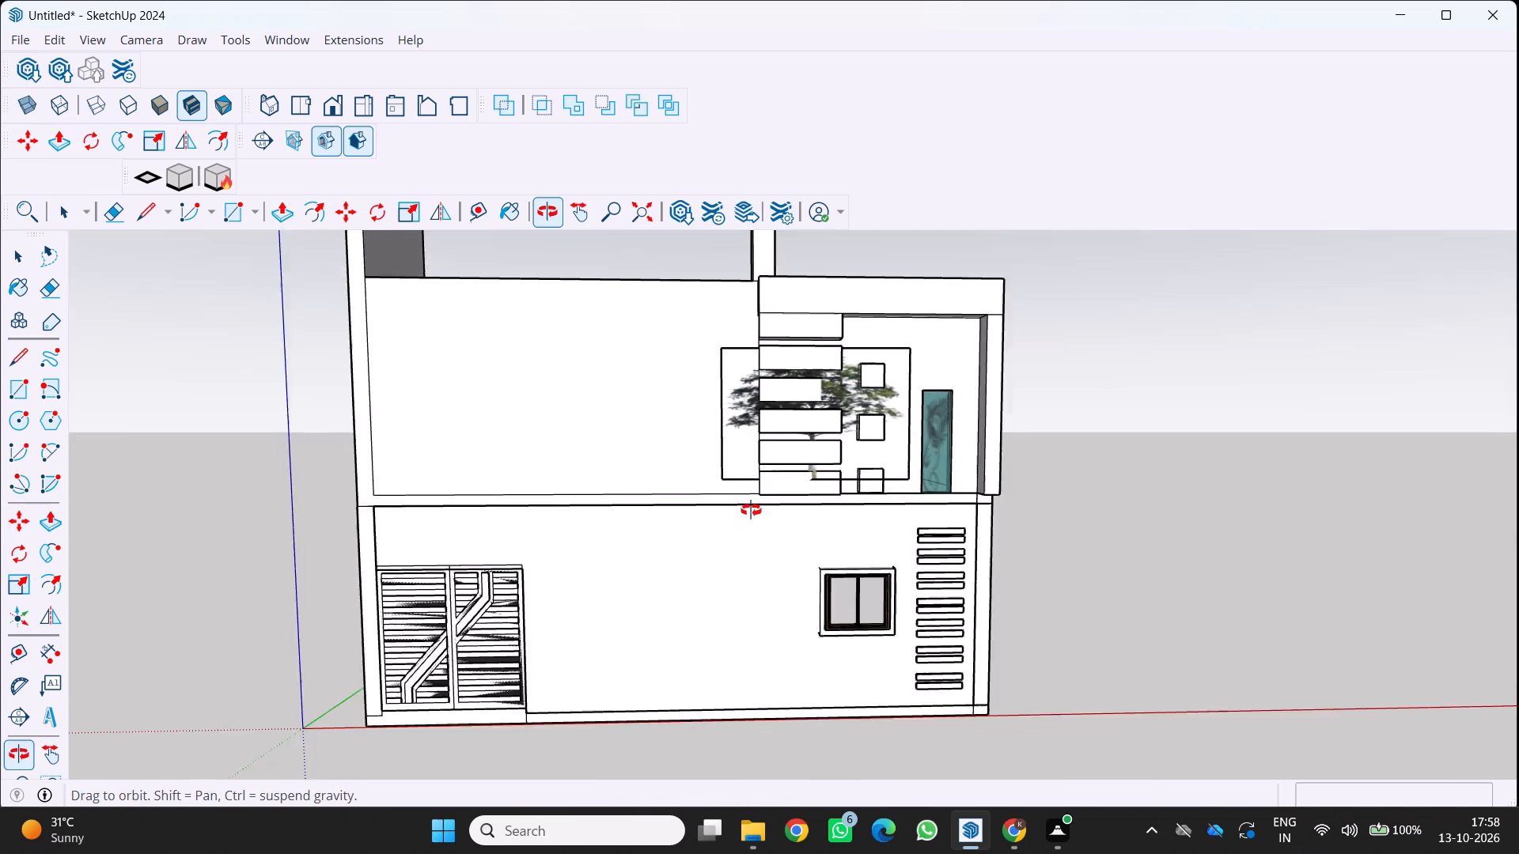
pyautogui.moveTo(751, 510); pyautogui.dragTo(769, 459, button='middle')
pyautogui.scroll(-3, 769, 459)
pyautogui.moveTo(769, 459); pyautogui.dragTo(713, 578, button='middle')
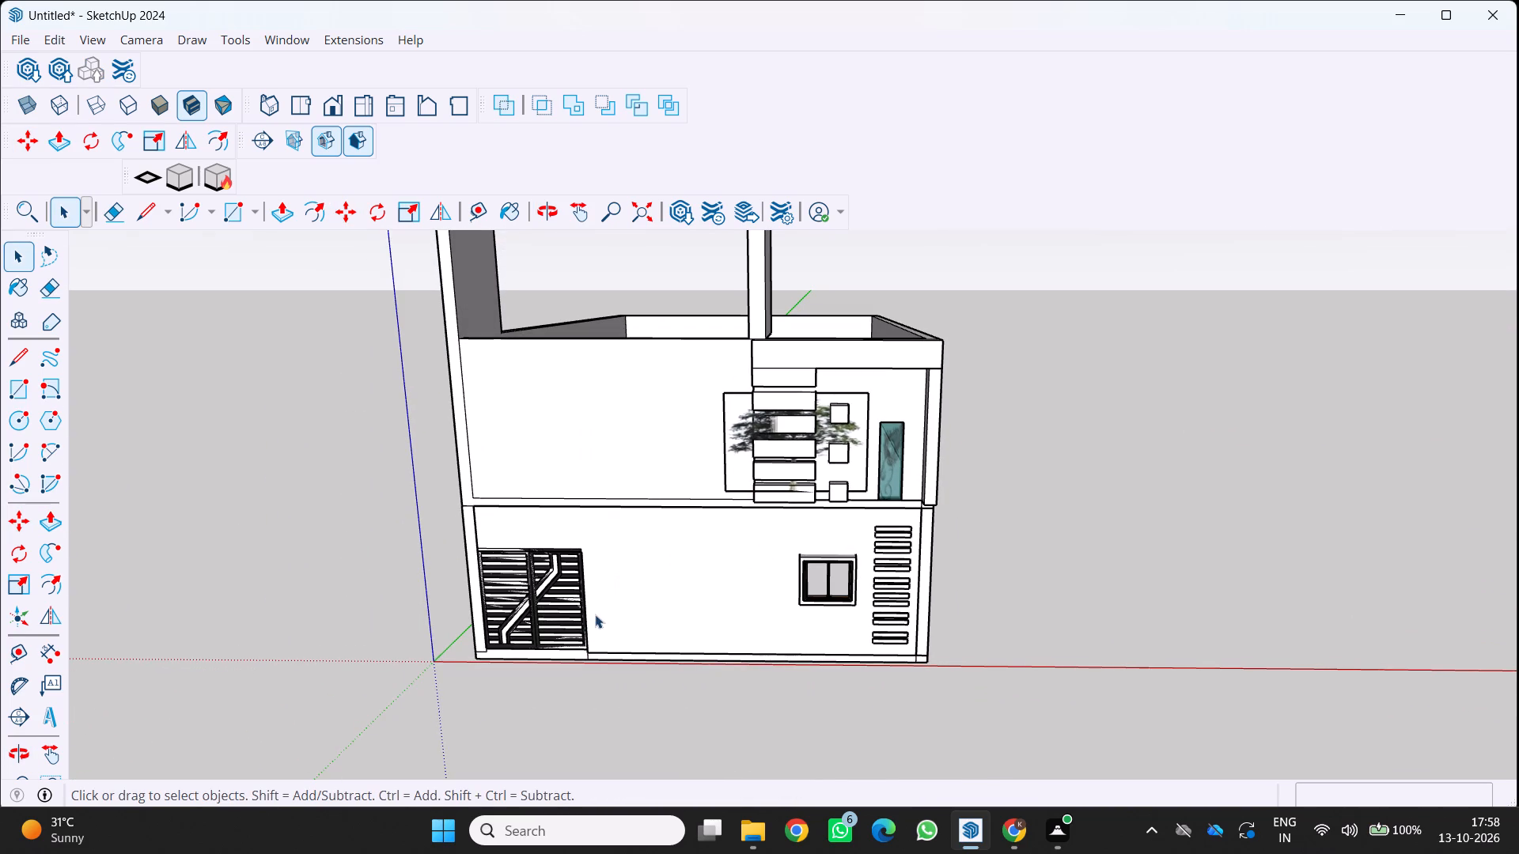
pyautogui.scroll(-2, 614, 523)
pyautogui.moveTo(614, 523); pyautogui.dragTo(627, 527, button='middle')
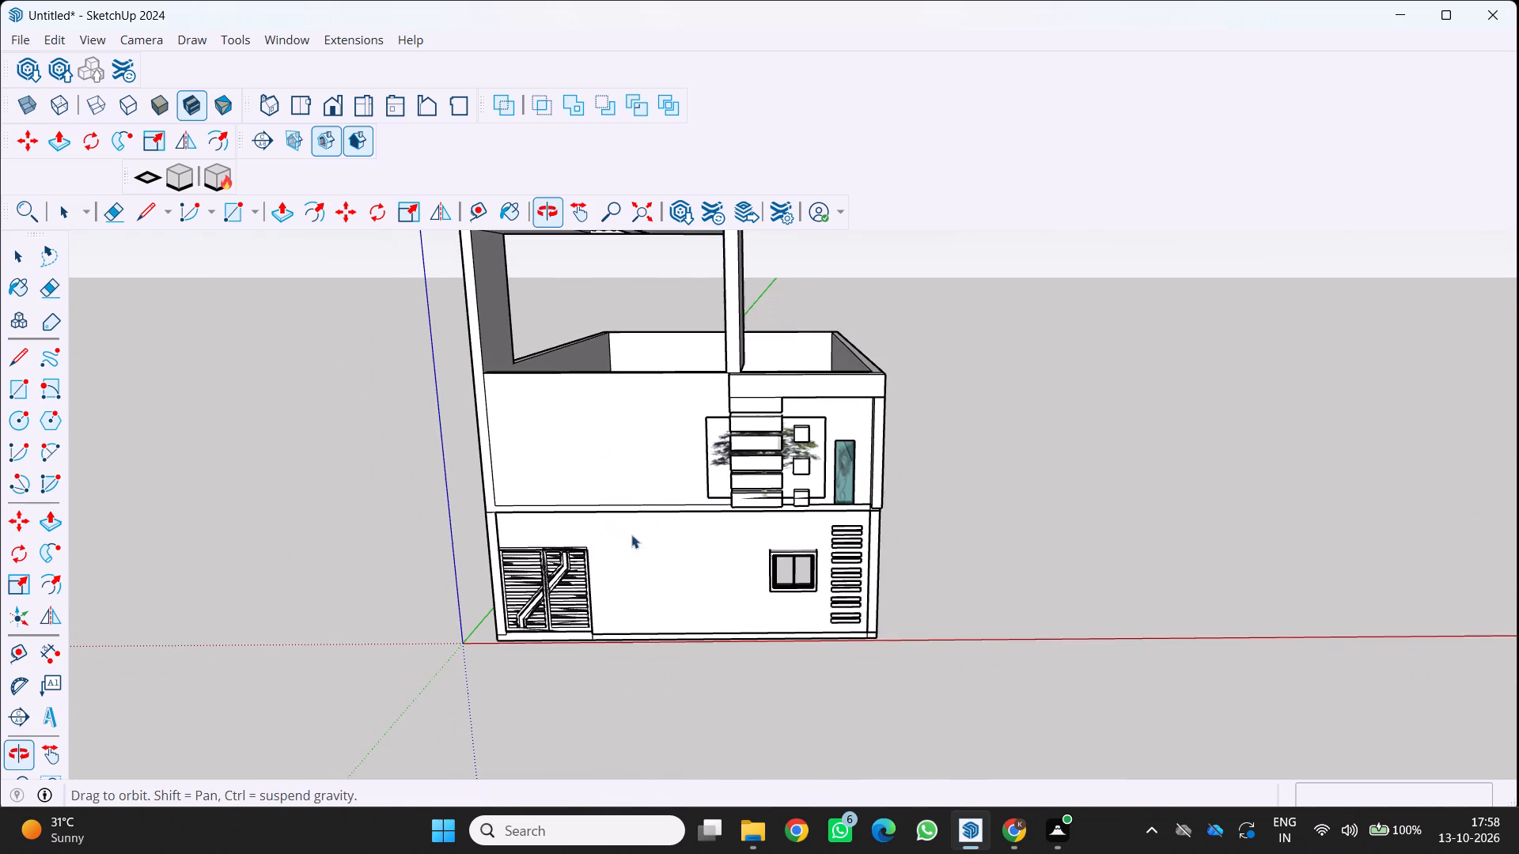
pyautogui.scroll(2, 642, 531)
pyautogui.scroll(1, 553, 456)
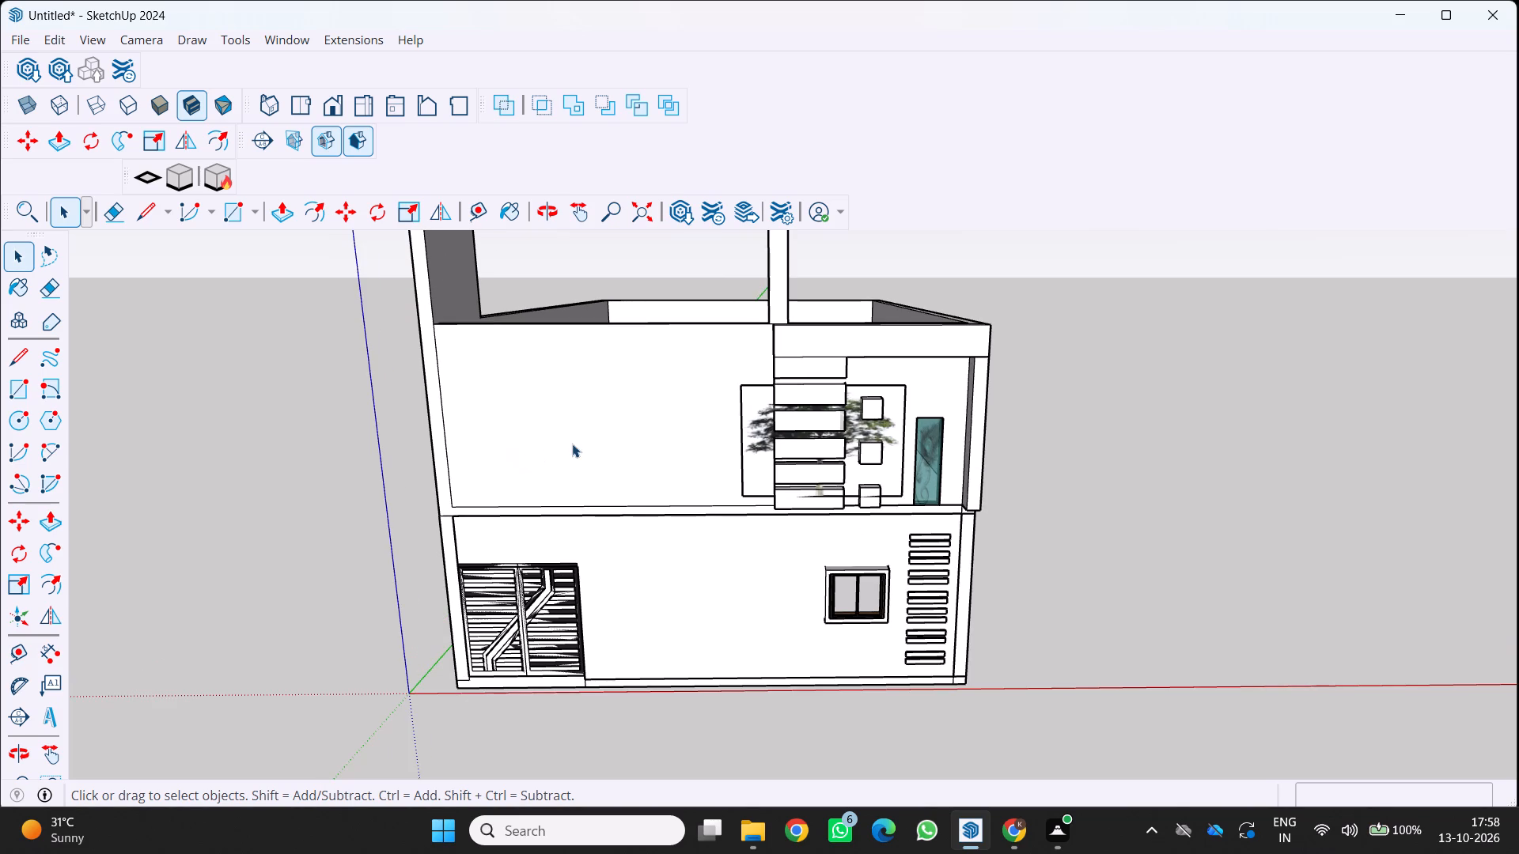
pyautogui.scroll(-1, 748, 460)
pyautogui.scroll(2, 896, 387)
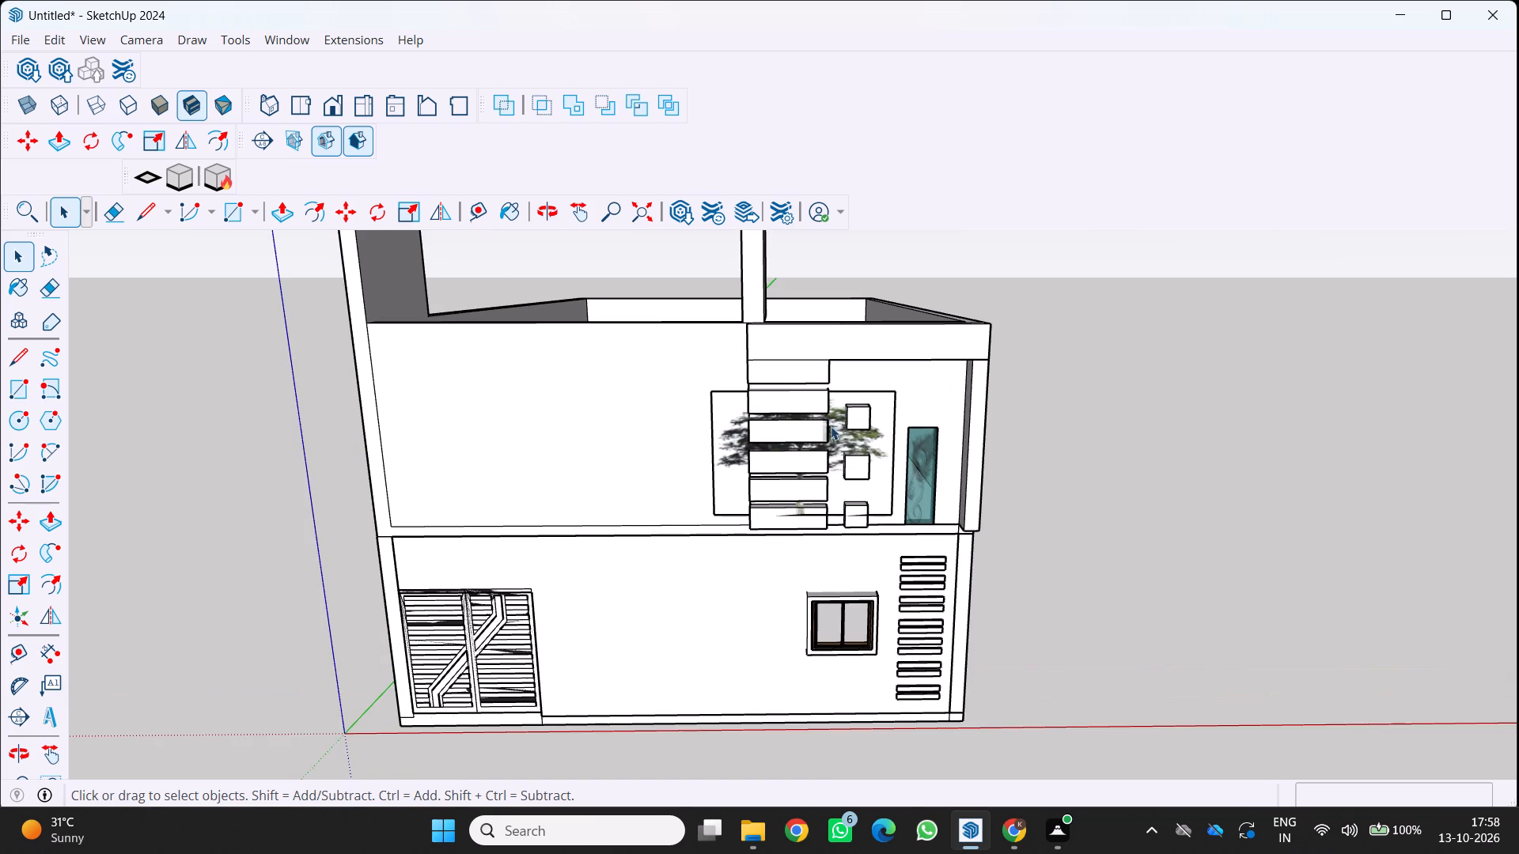
pyautogui.press('m')
pyautogui.click(835, 442)
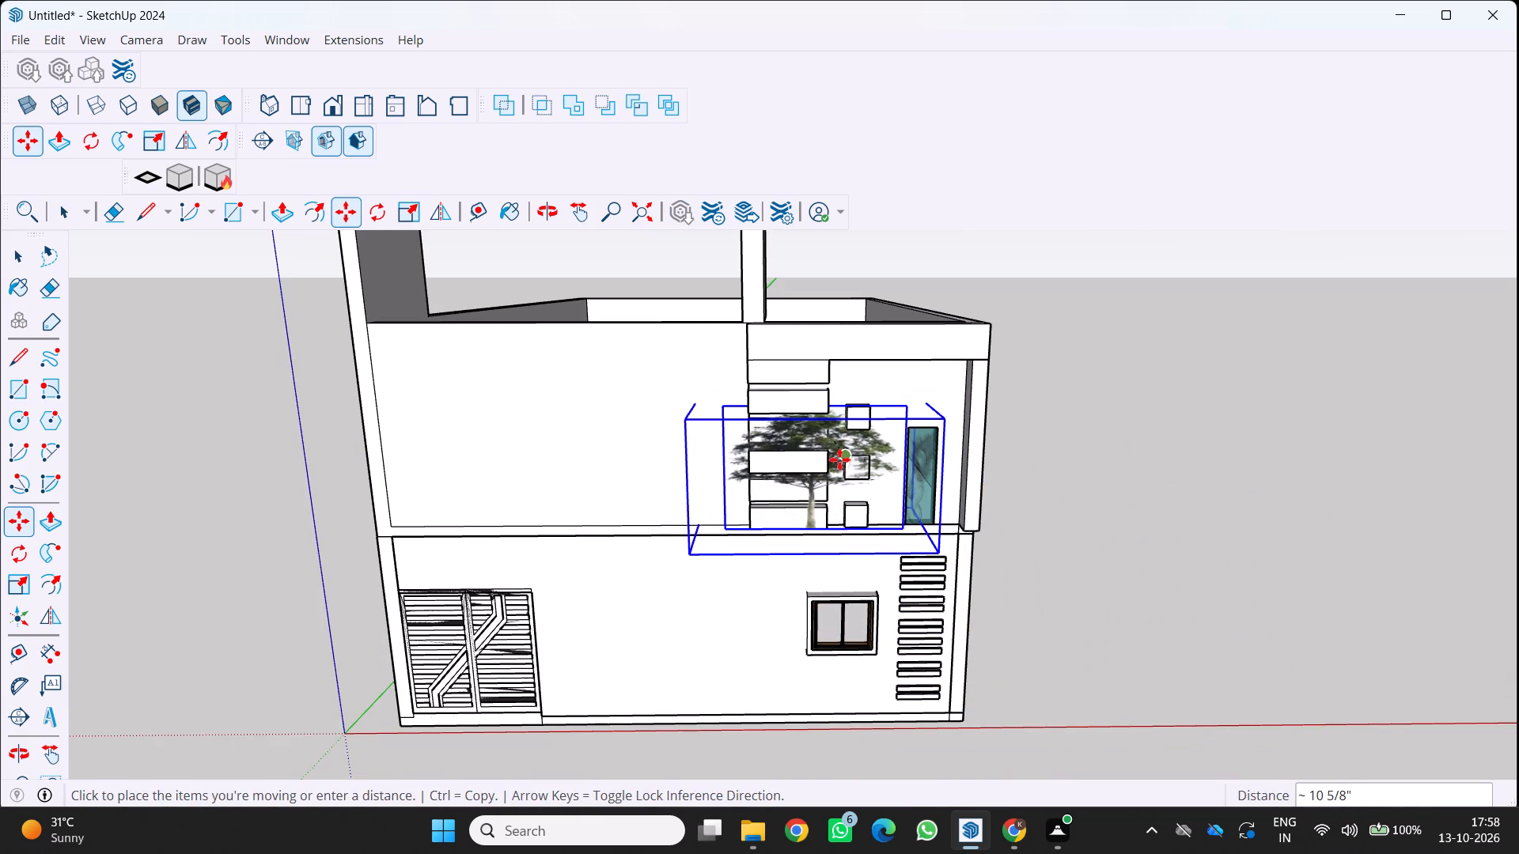
pyautogui.press('Right')
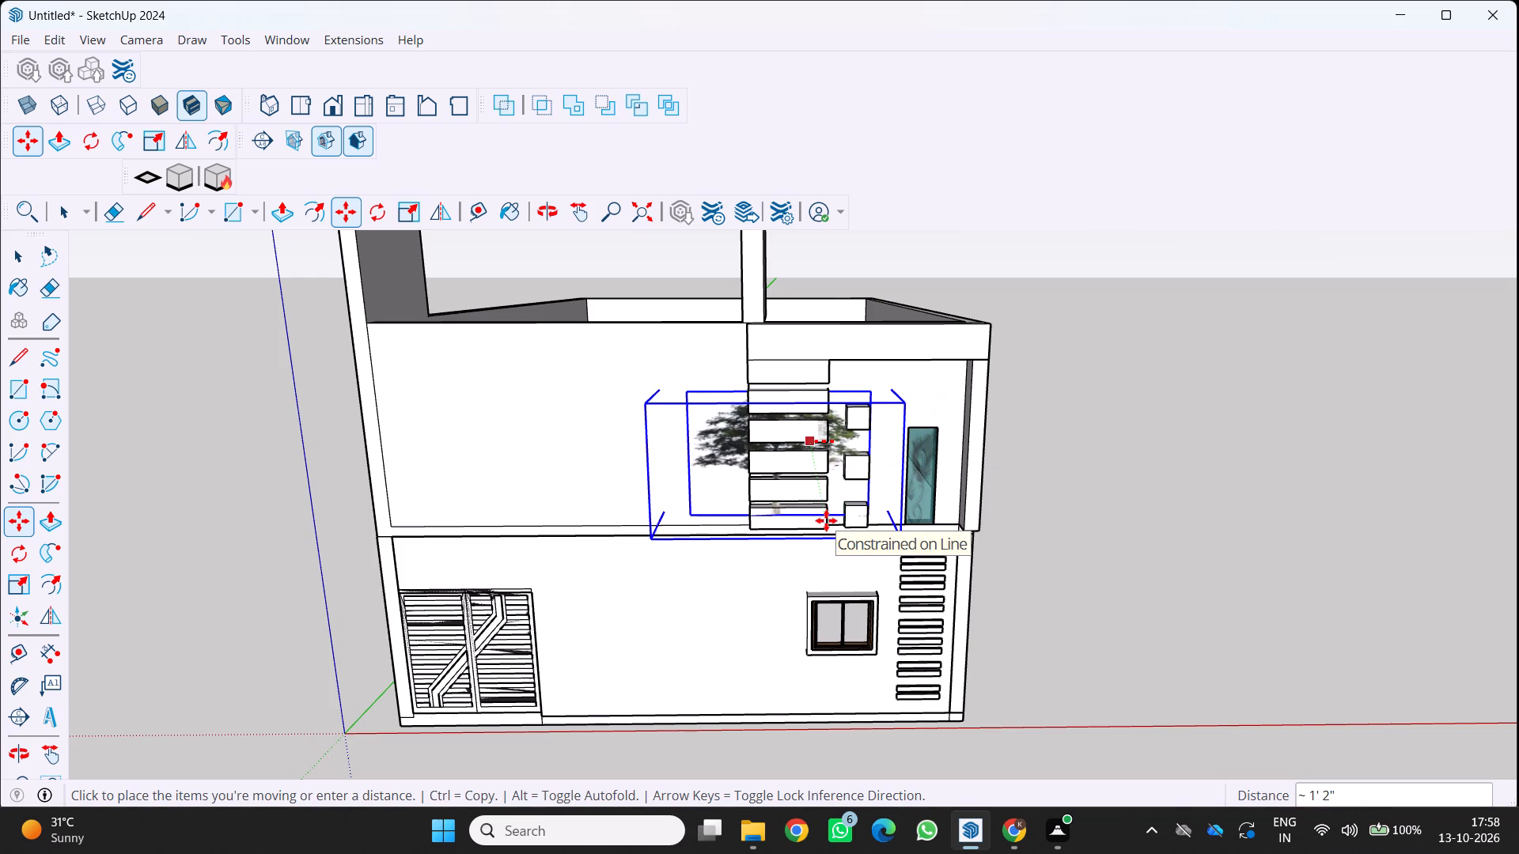
pyautogui.doubleClick(827, 520)
# Raise the tree about 1' 5" along the blue axis.
pyautogui.press('Up')
pyautogui.moveTo(881, 483); pyautogui.dragTo(888, 526)
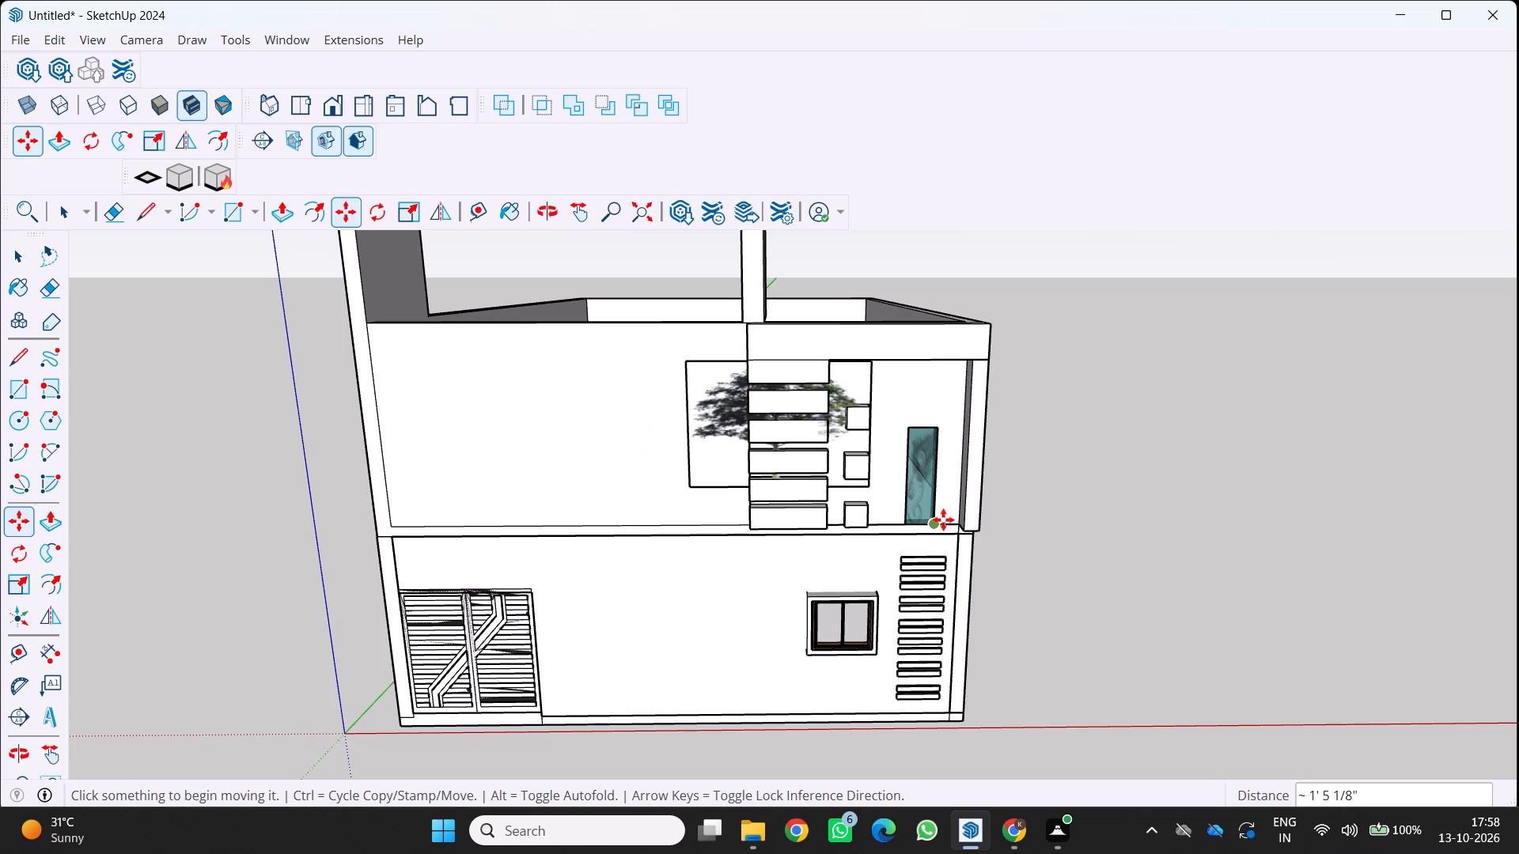
# Pull the tree about 10' 5" along the green axis, out in front of the house's facade.
pyautogui.press('Left')
pyautogui.click(752, 426)
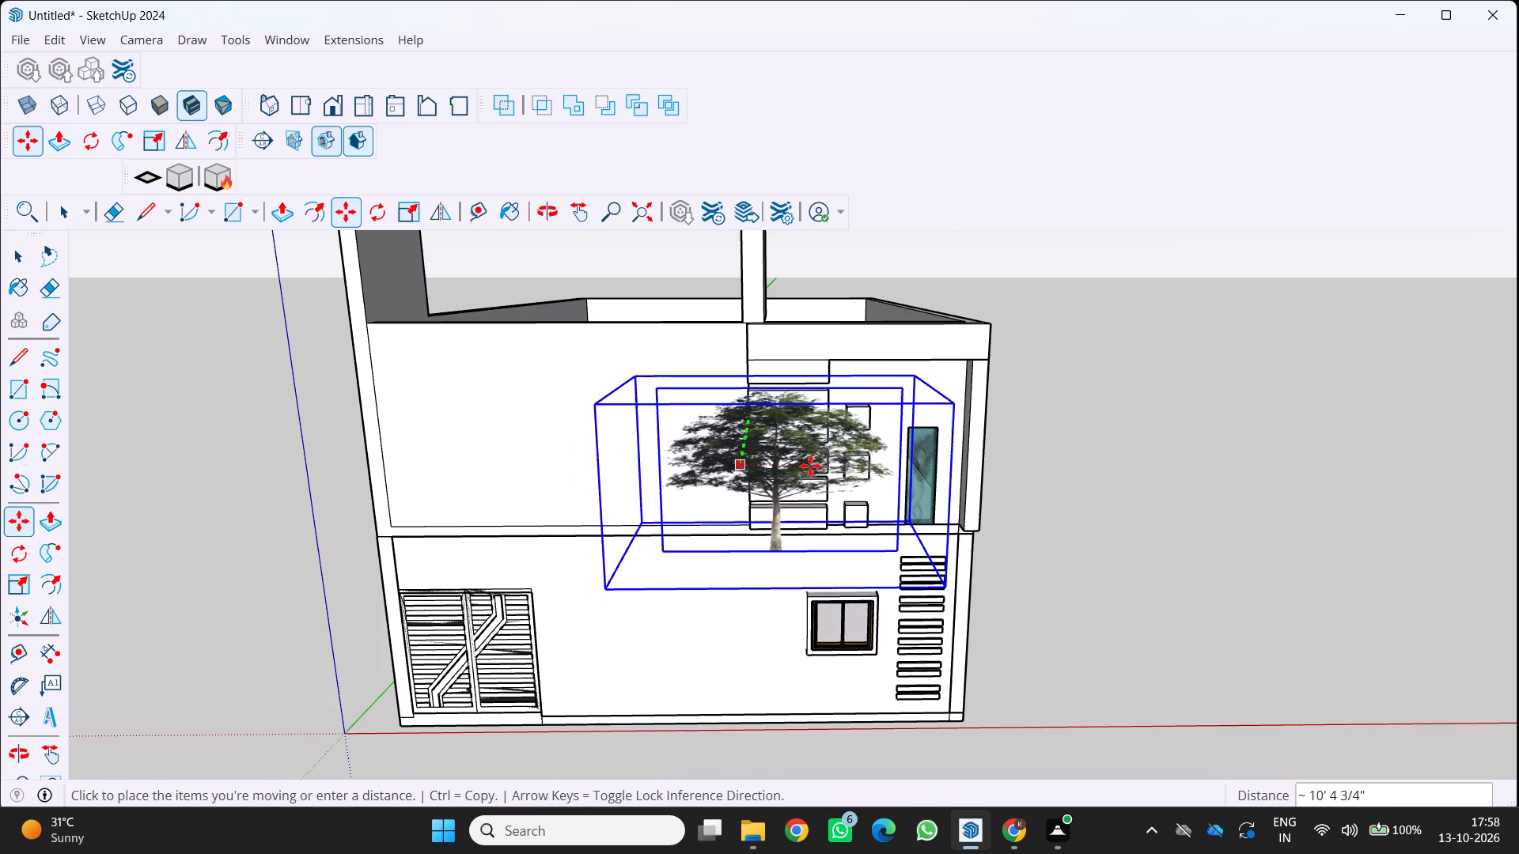
pyautogui.click(810, 466)
pyautogui.press('space')
pyautogui.press('space')
pyautogui.click(1269, 586)
pyautogui.scroll(-1, 989, 523)
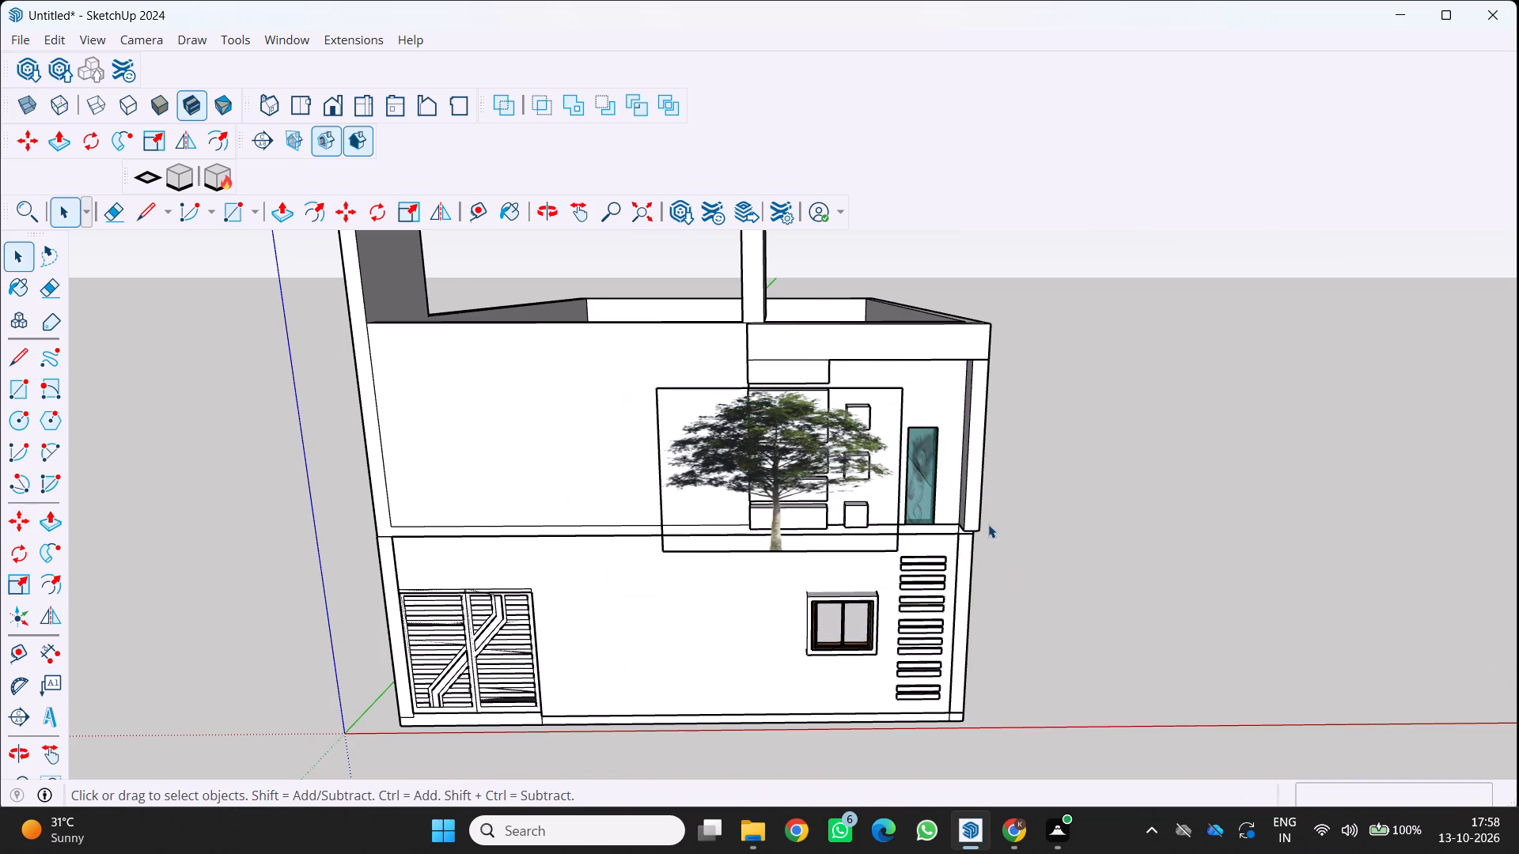
pyautogui.press('space')
pyautogui.press('space')
pyautogui.click(1134, 545)
# Move the tree by its lower corner about 9' 11" up to the stacked horizontal blocks on the upper-floor front.
pyautogui.scroll(-1, 1073, 512)
pyautogui.moveTo(1073, 512); pyautogui.dragTo(1071, 512, button='middle')
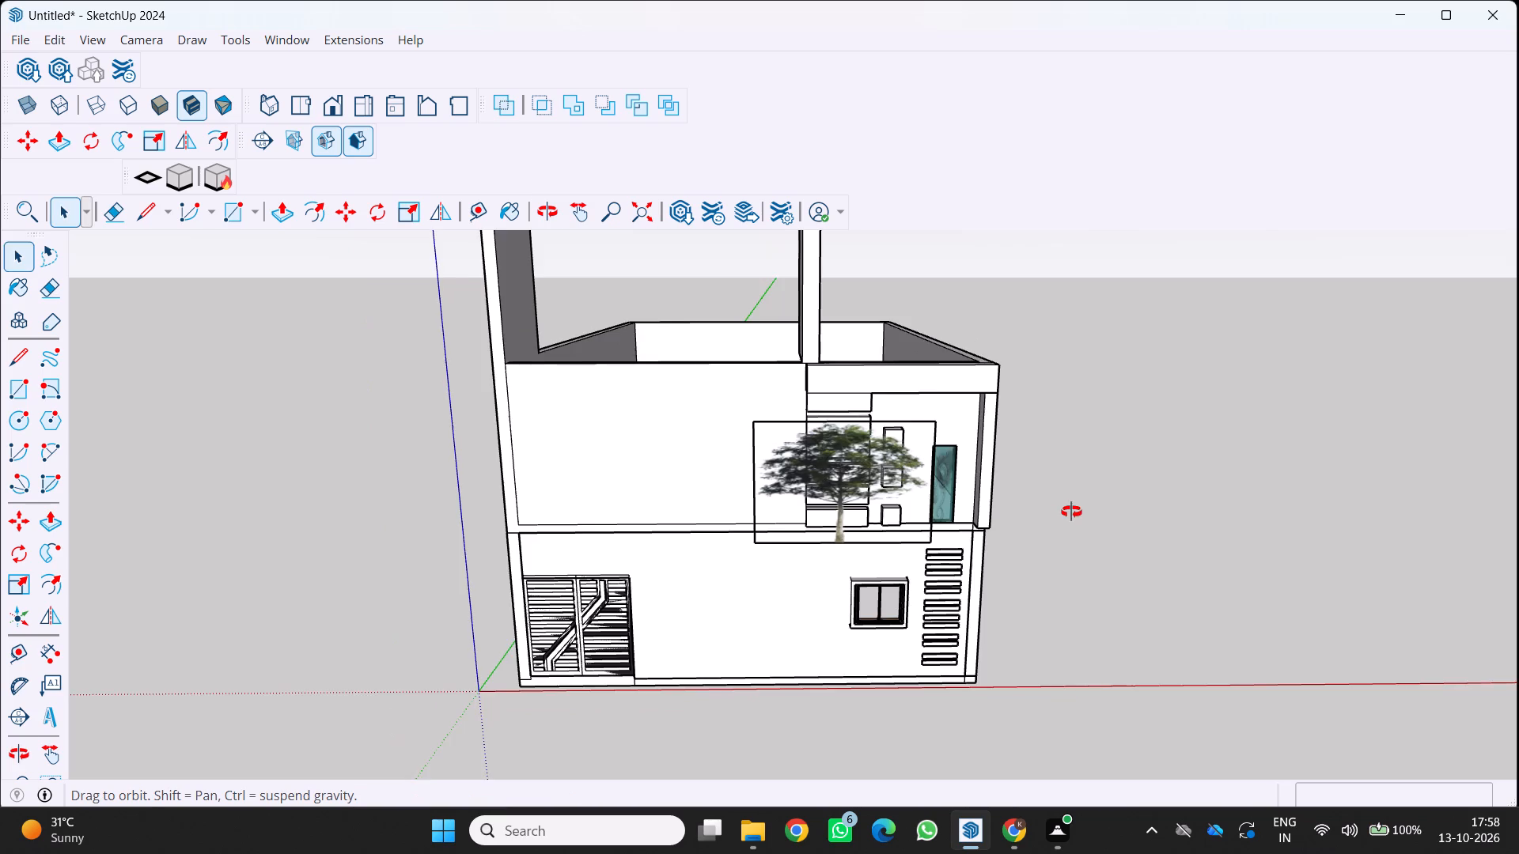
pyautogui.moveTo(1071, 512); pyautogui.dragTo(760, 539, button='middle')
pyautogui.scroll(1, 672, 468)
pyautogui.moveTo(681, 462); pyautogui.dragTo(978, 572, button='middle')
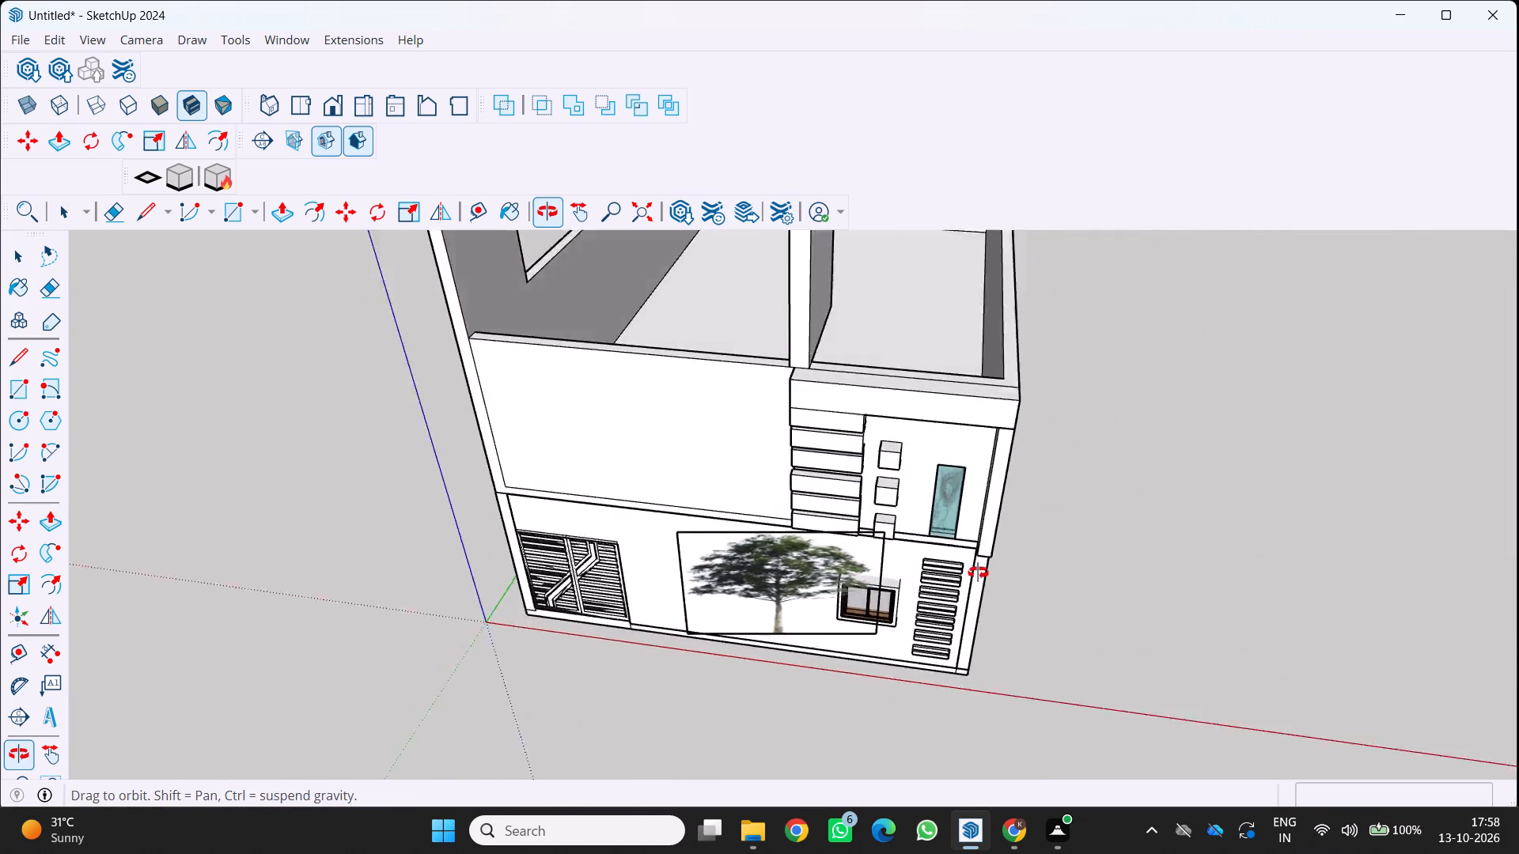
pyautogui.moveTo(978, 572); pyautogui.dragTo(989, 568, button='middle')
pyautogui.scroll(5, 615, 587)
pyautogui.scroll(4, 1060, 666)
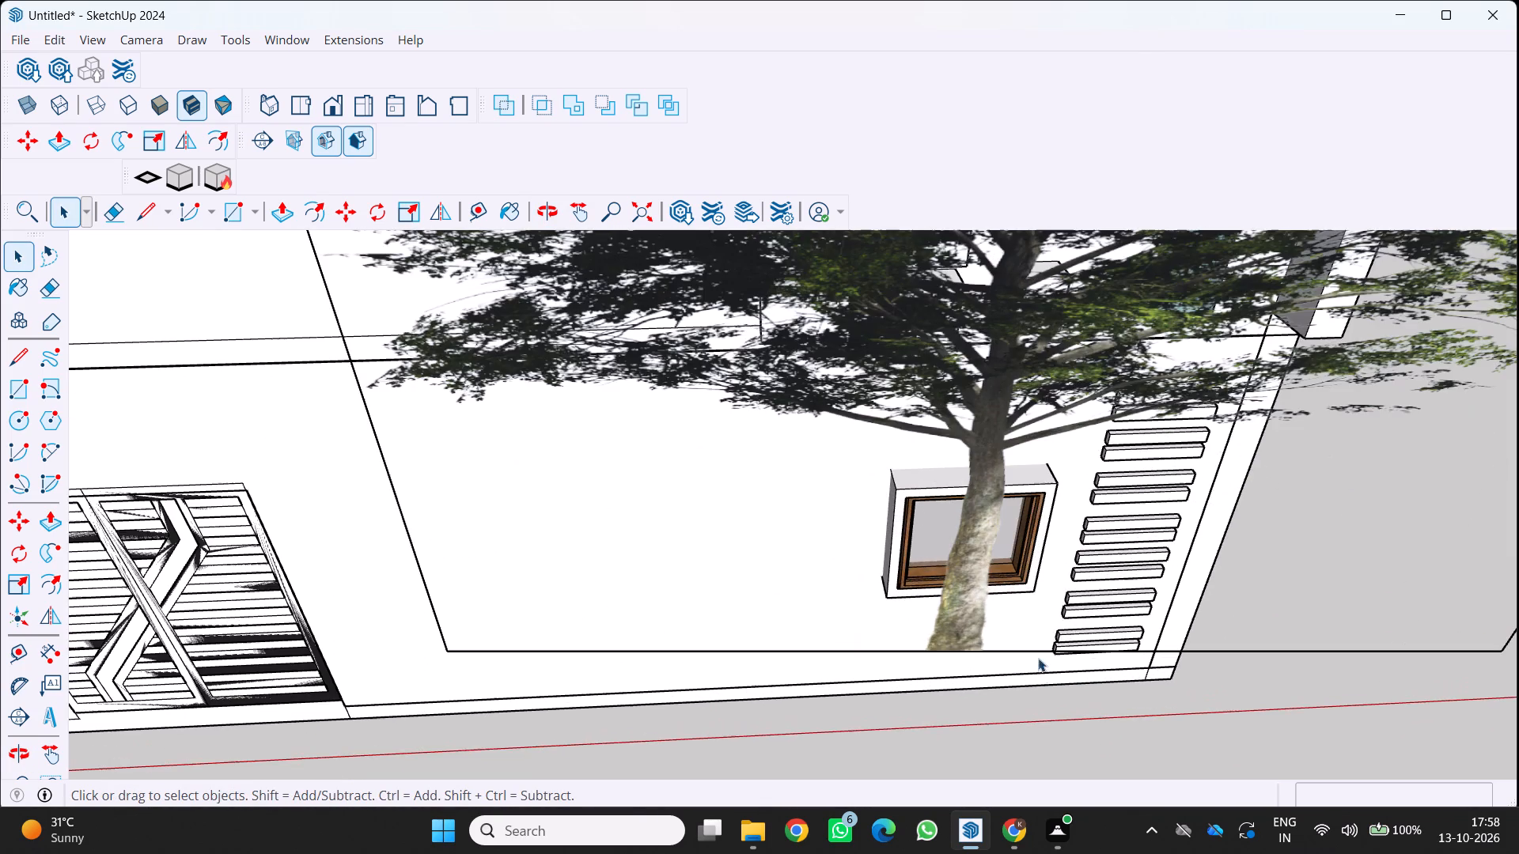
pyautogui.scroll(-8, 945, 673)
pyautogui.press('m')
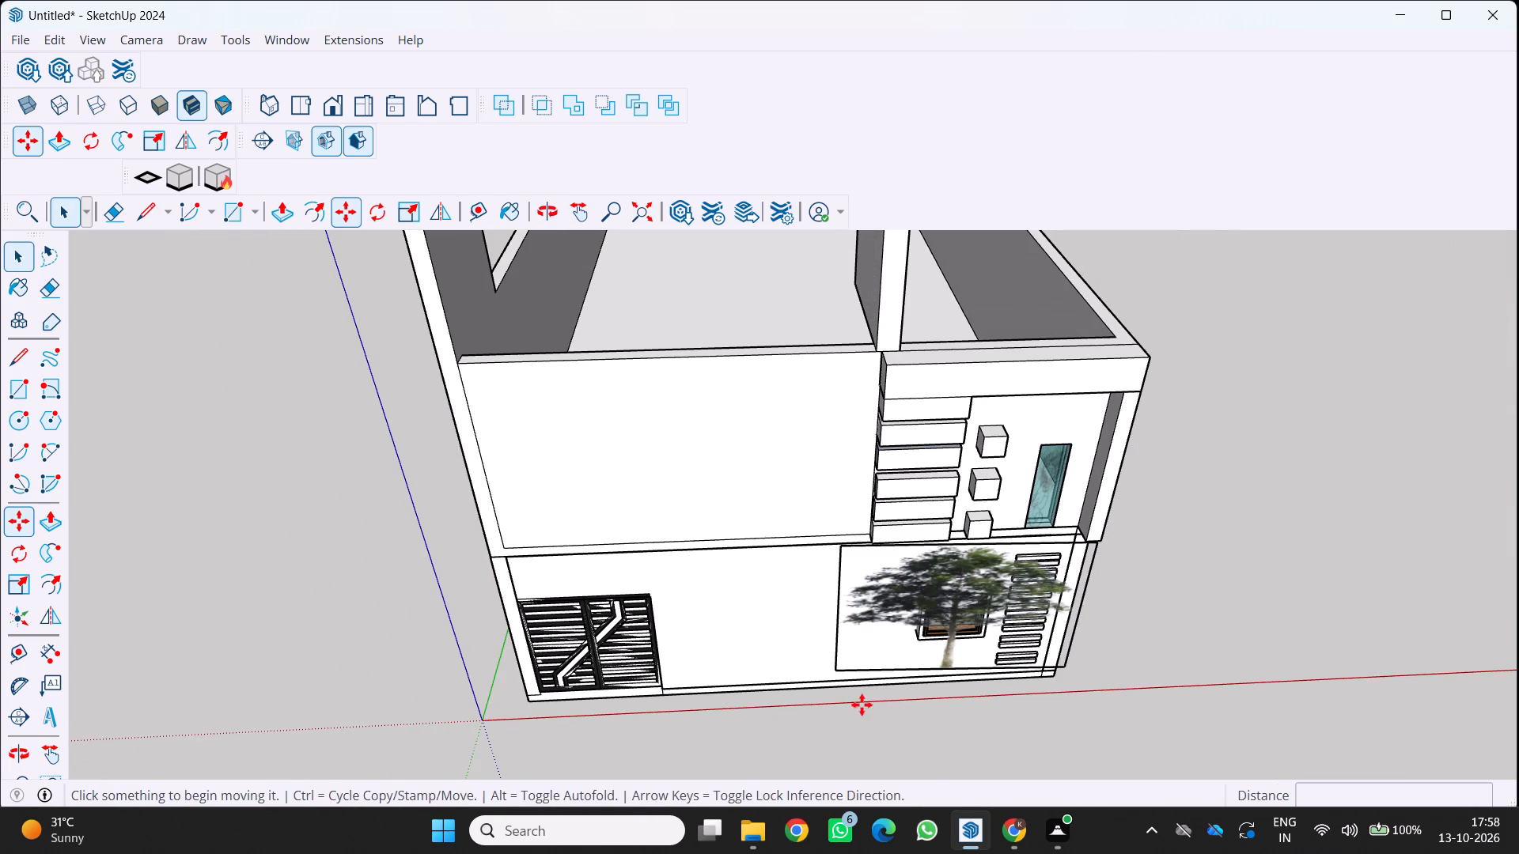
pyautogui.scroll(3, 834, 650)
pyautogui.click(837, 672)
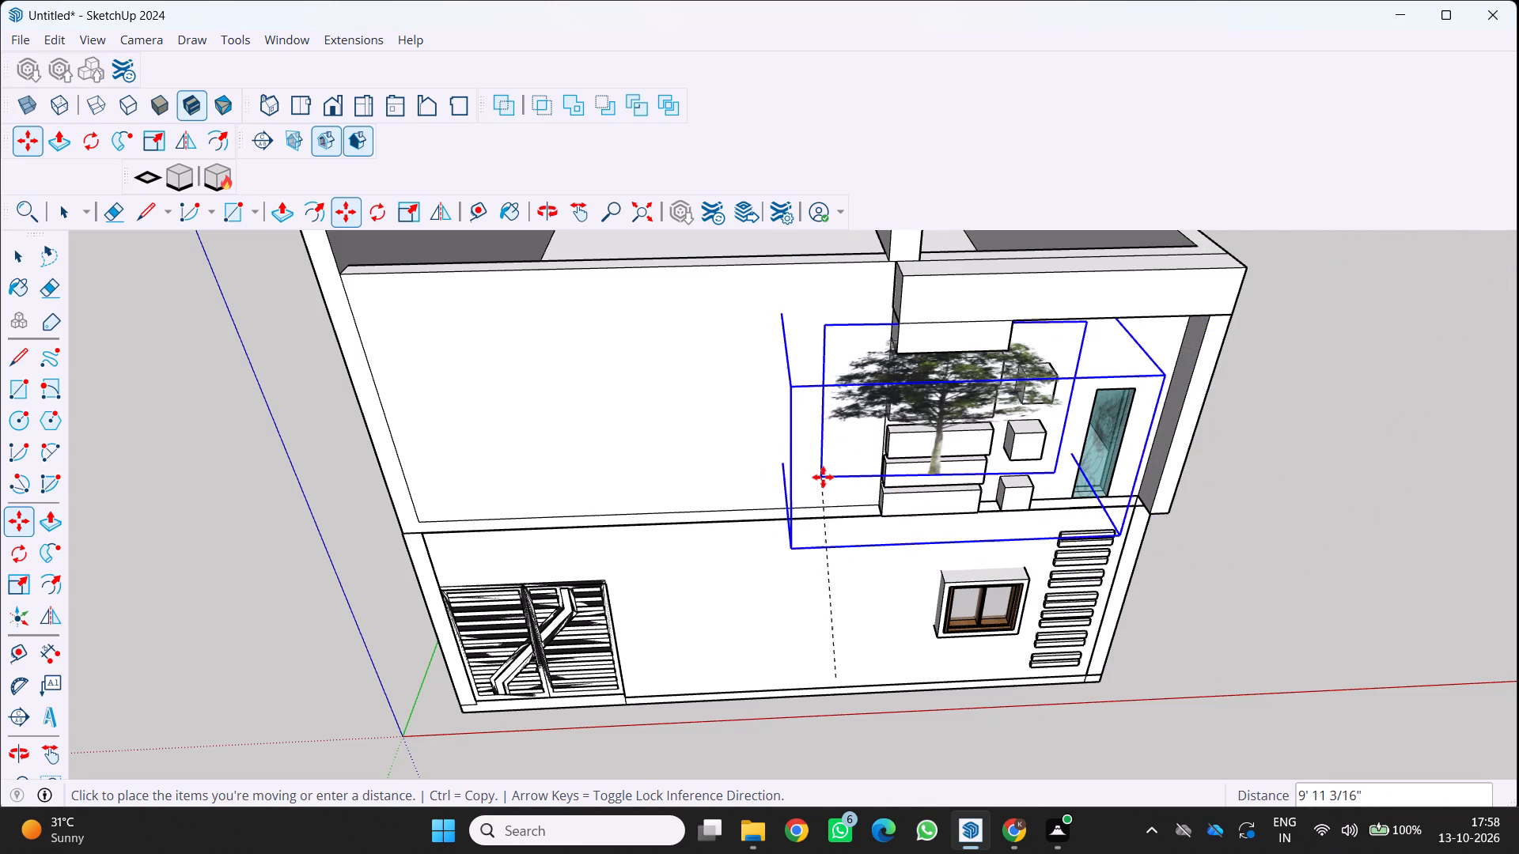
pyautogui.click(828, 476)
pyautogui.press('space')
pyautogui.press('space')
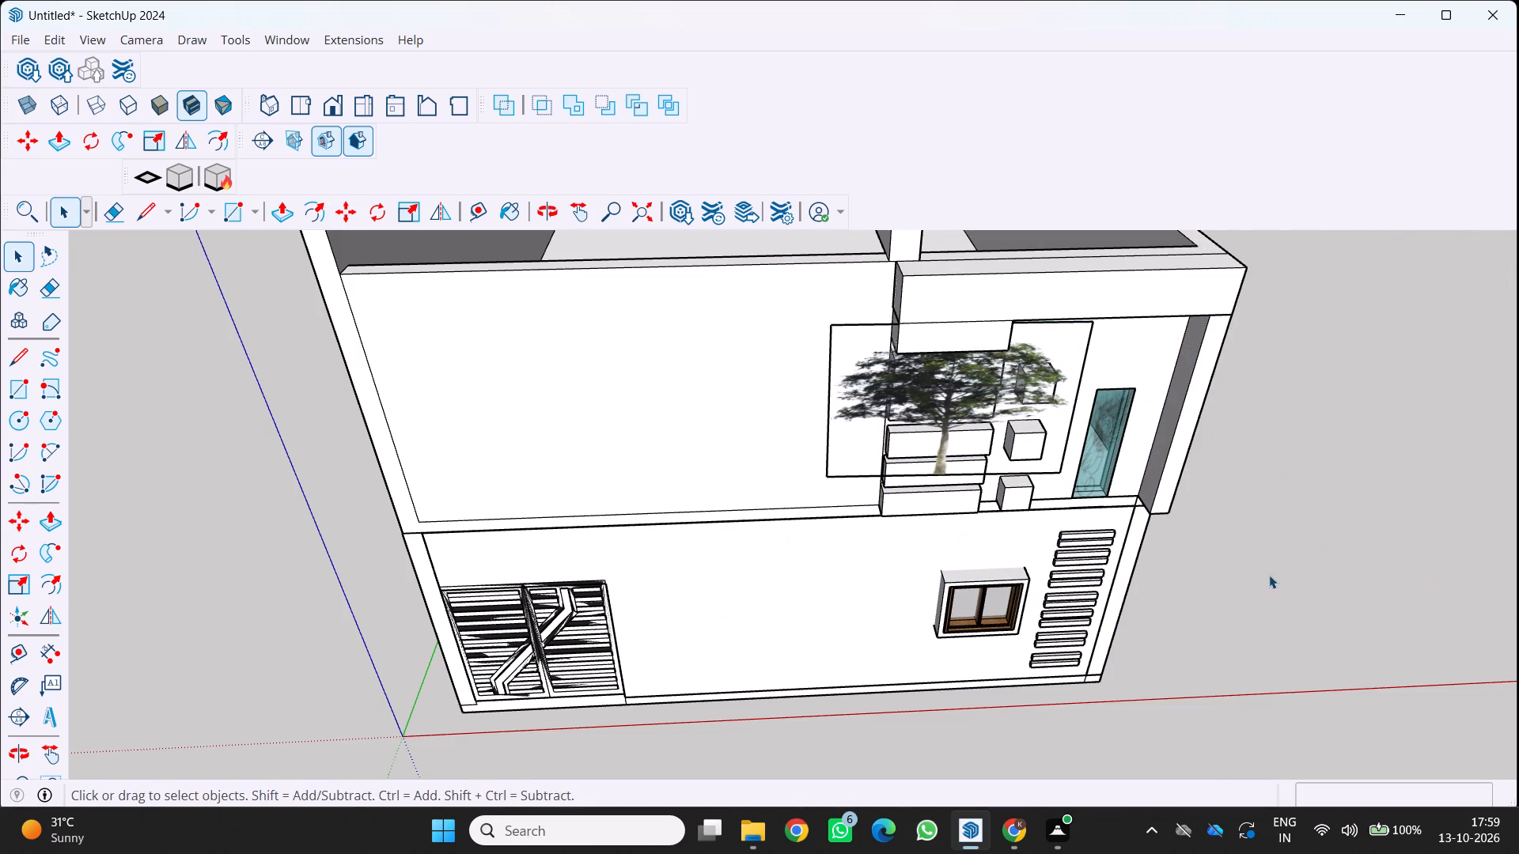
# Examine the tree's placement against the upper-floor facade from the side and the front.
pyautogui.moveTo(1267, 574); pyautogui.dragTo(807, 620, button='middle')
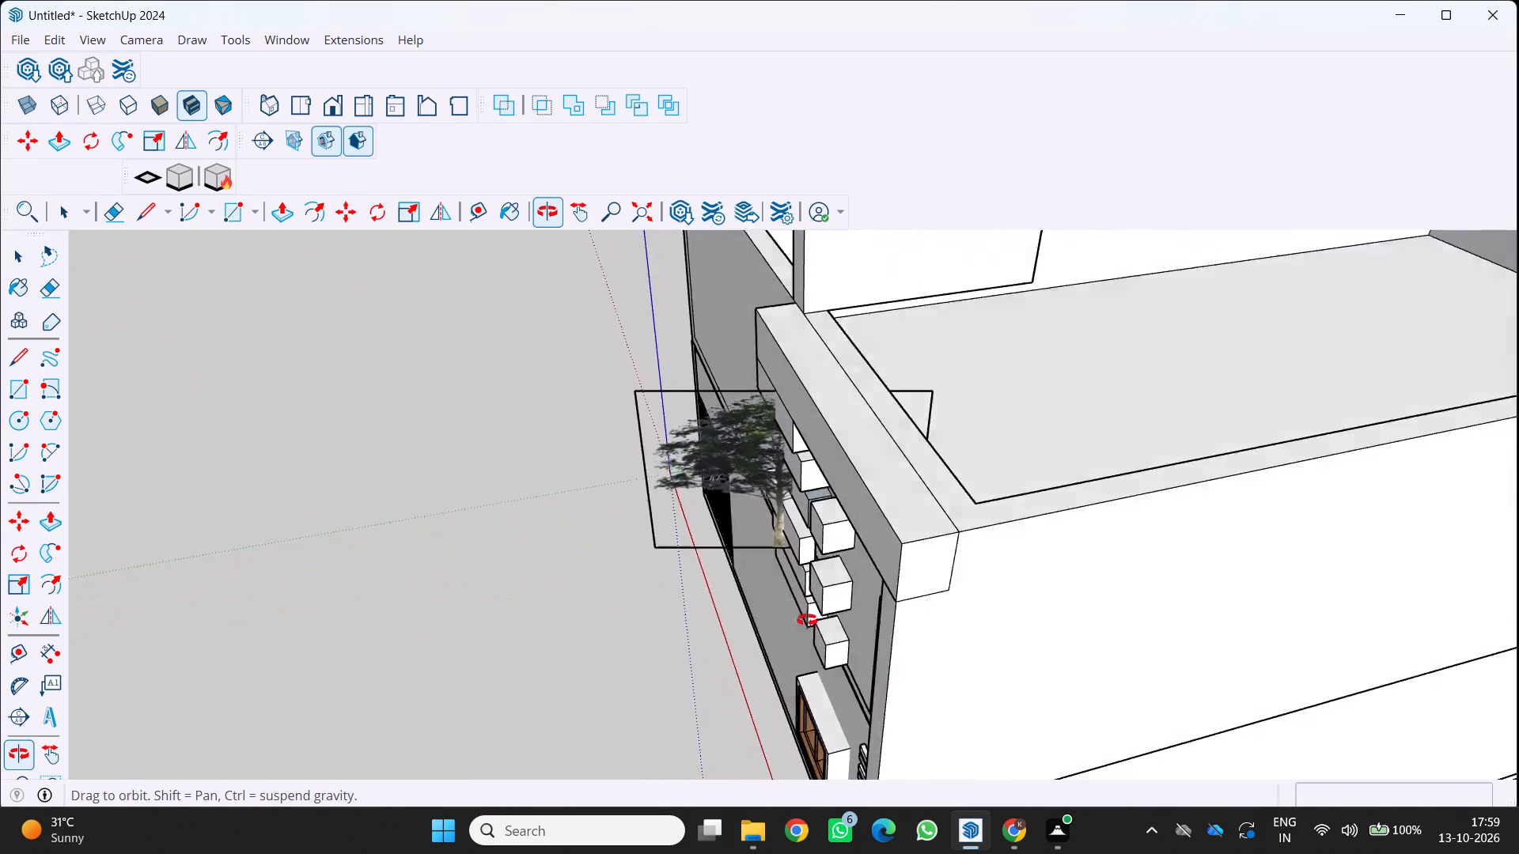
pyautogui.moveTo(807, 620); pyautogui.dragTo(1274, 579, button='middle')
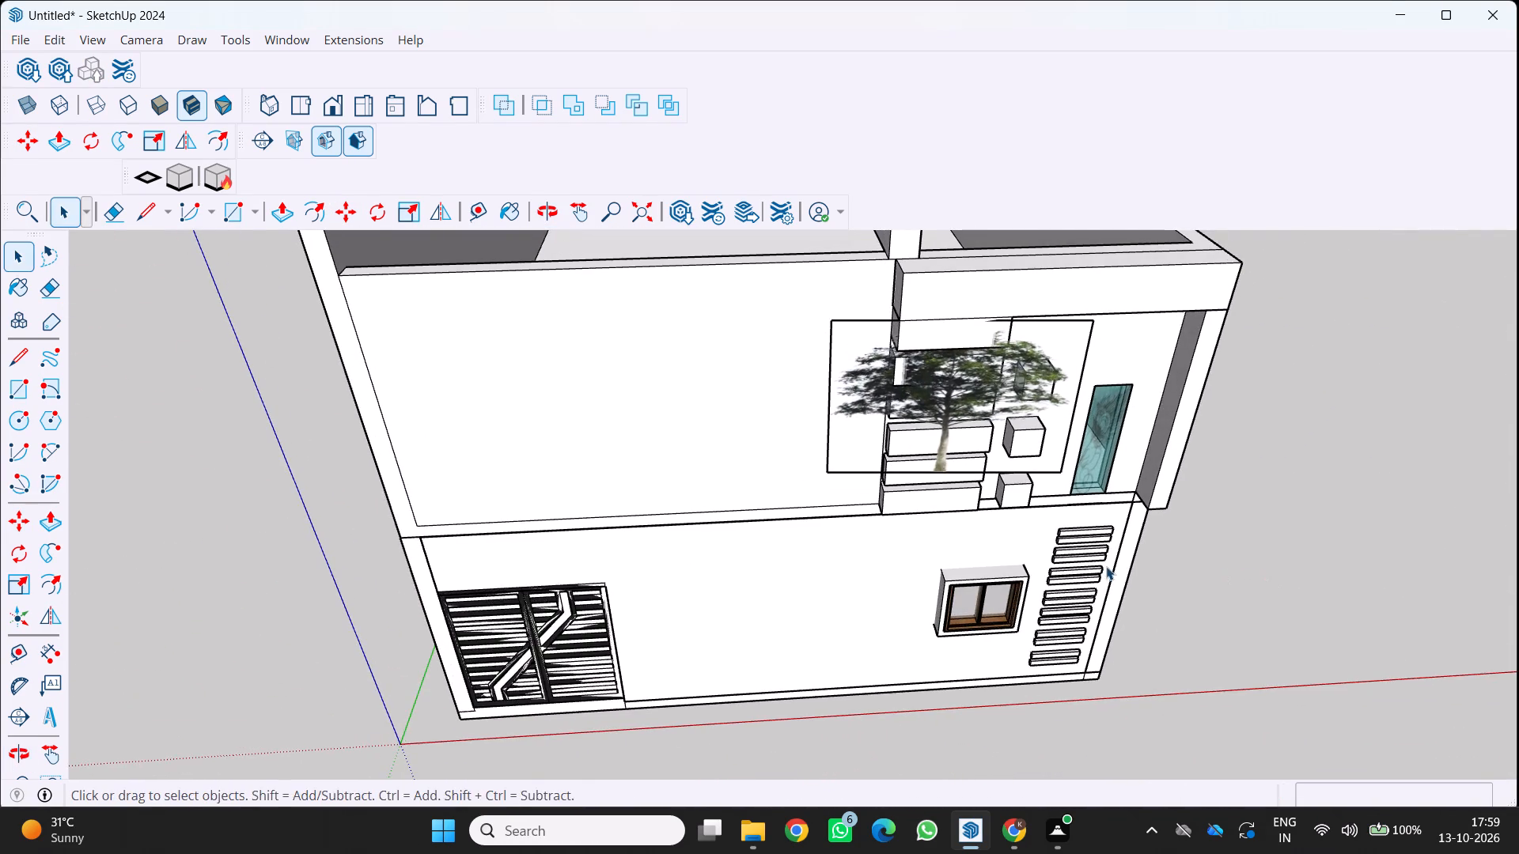
pyautogui.scroll(-3, 1101, 565)
pyautogui.moveTo(1093, 569); pyautogui.dragTo(994, 438, button='middle')
pyautogui.press('space')
pyautogui.press('space')
pyautogui.click(722, 748)
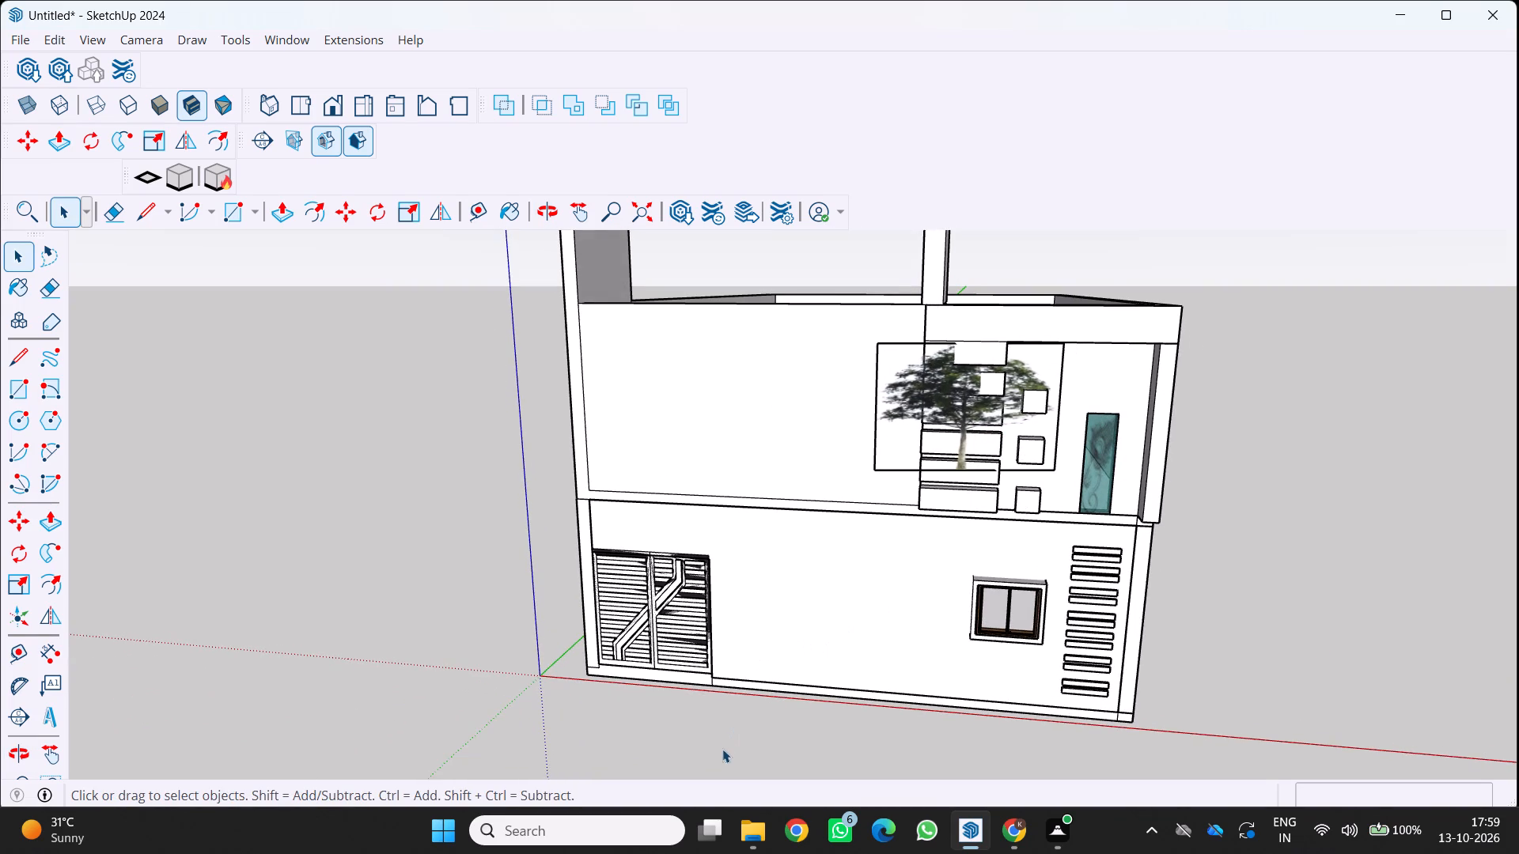
pyautogui.scroll(-1, 733, 654)
pyautogui.moveTo(733, 654); pyautogui.dragTo(805, 547, button='middle')
pyautogui.scroll(-4, 805, 547)
pyautogui.moveTo(882, 603); pyautogui.dragTo(866, 721, button='middle')
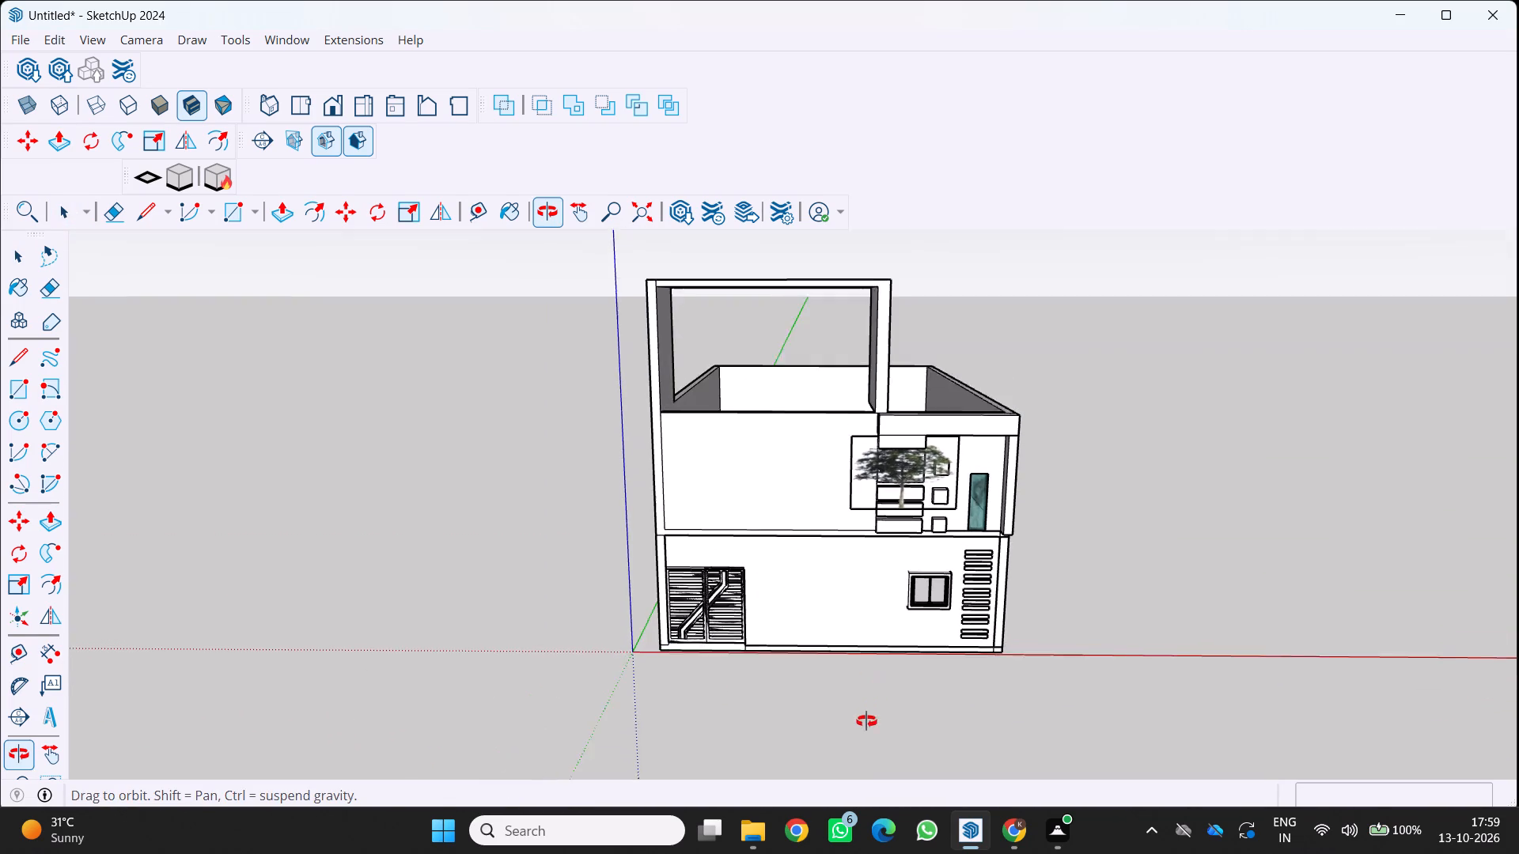
pyautogui.moveTo(866, 721); pyautogui.dragTo(863, 727, button='middle')
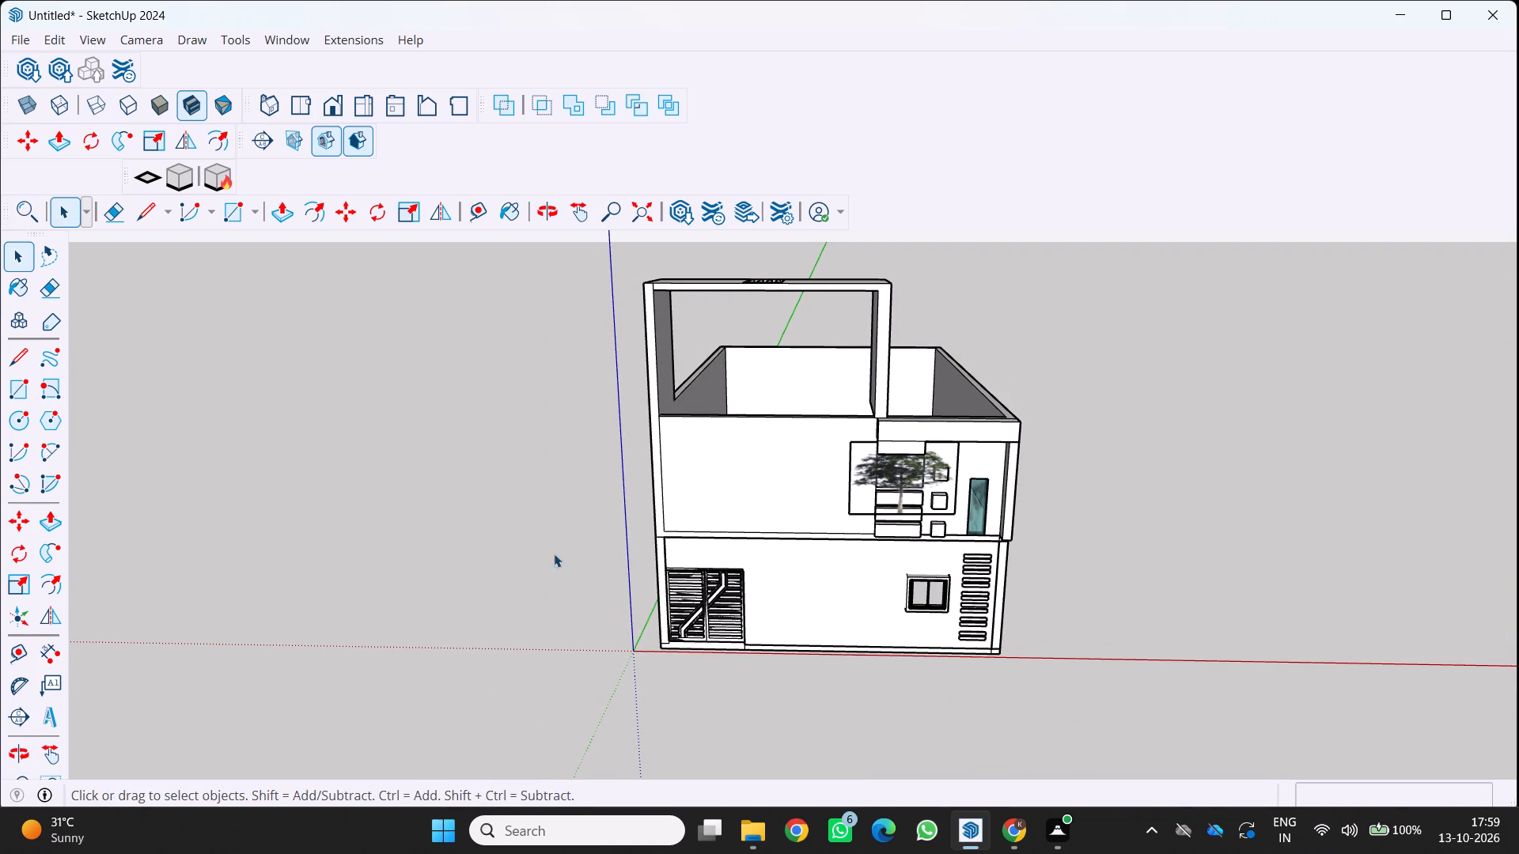
# Draw a rectangle about 6' 6" by 4' on the plain upper-floor front wall, beside the tree and stacked blocks.
pyautogui.click(16, 395)
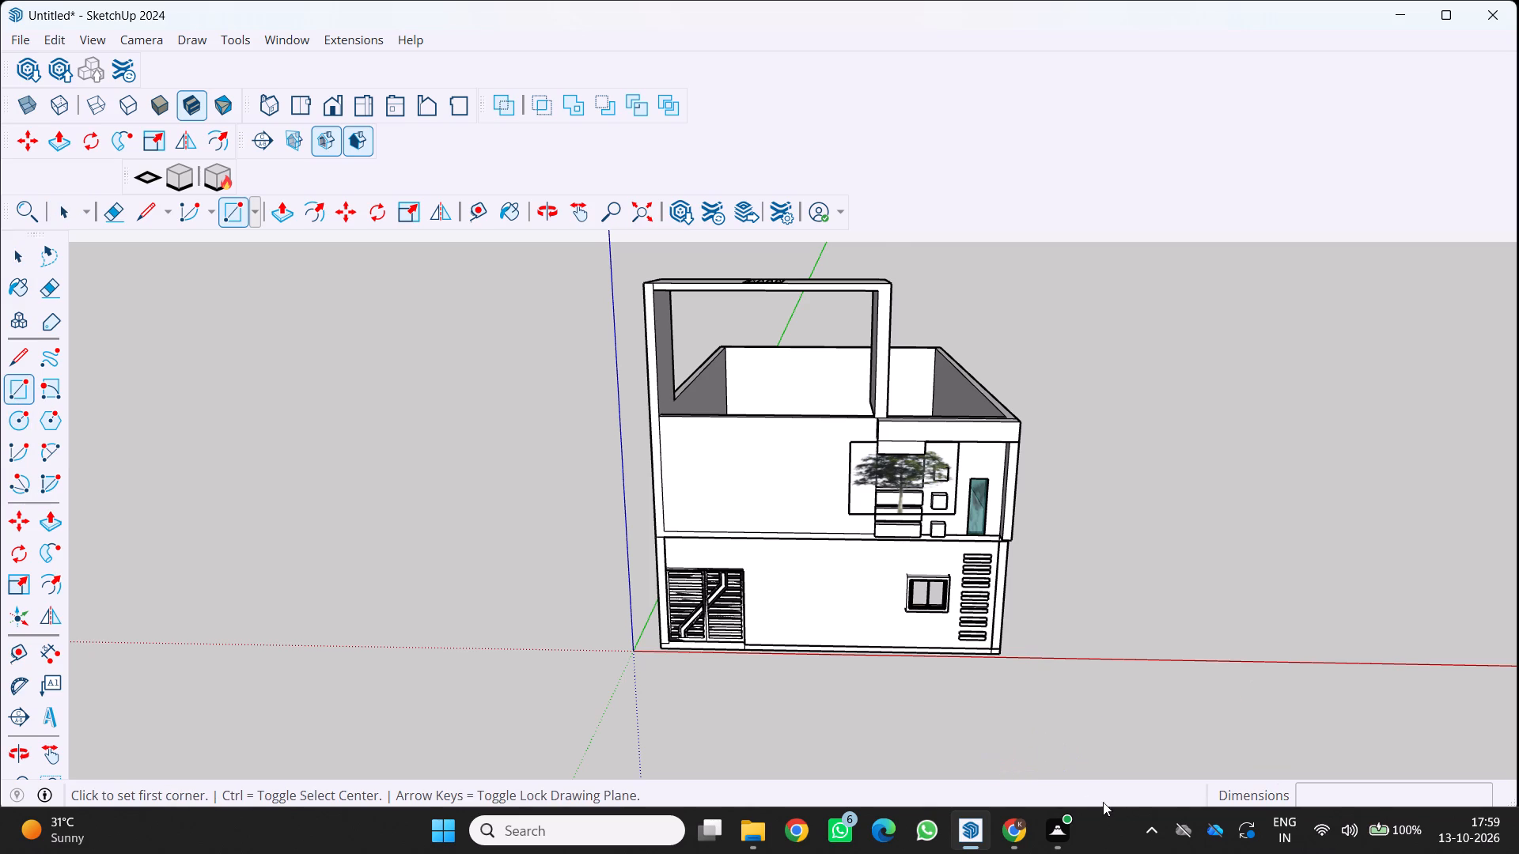
pyautogui.scroll(2, 1109, 766)
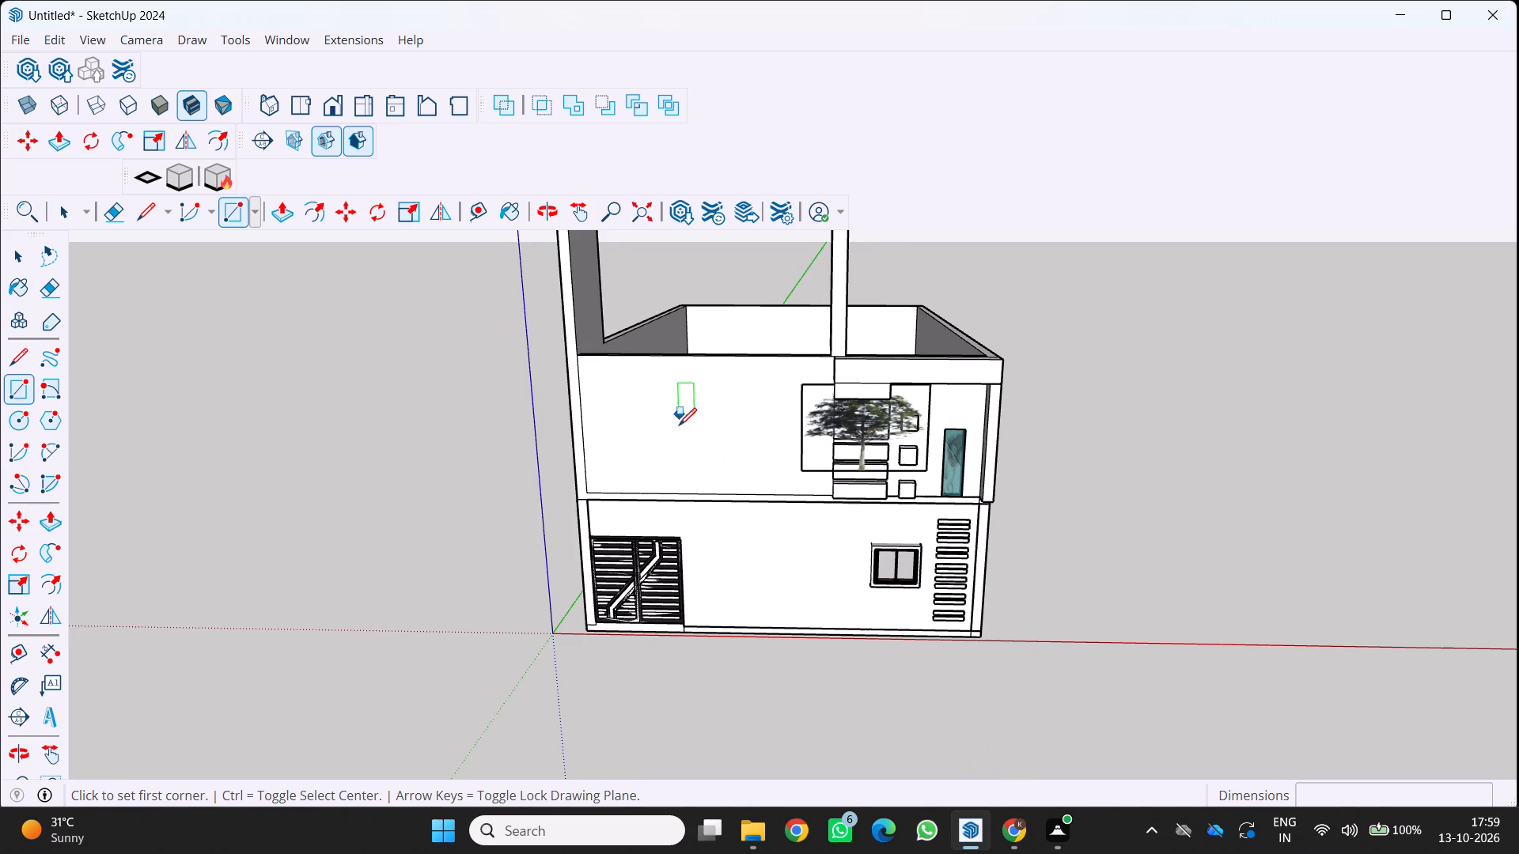
pyautogui.click(680, 433)
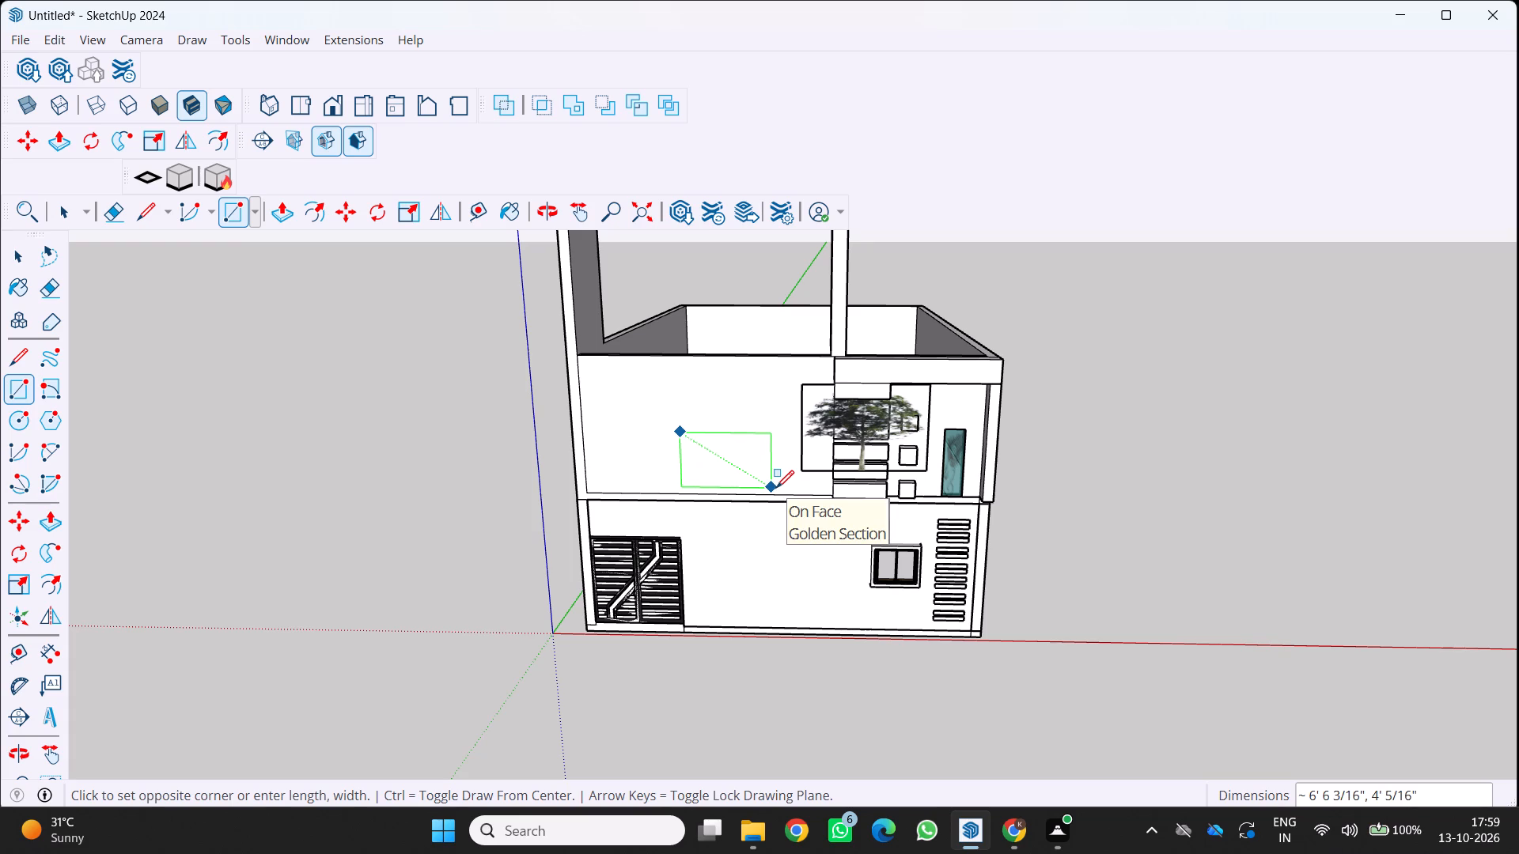
pyautogui.click(776, 488)
# Push the rectangle 9" into the upper-floor front wall to cut a window opening.
pyautogui.press('p')
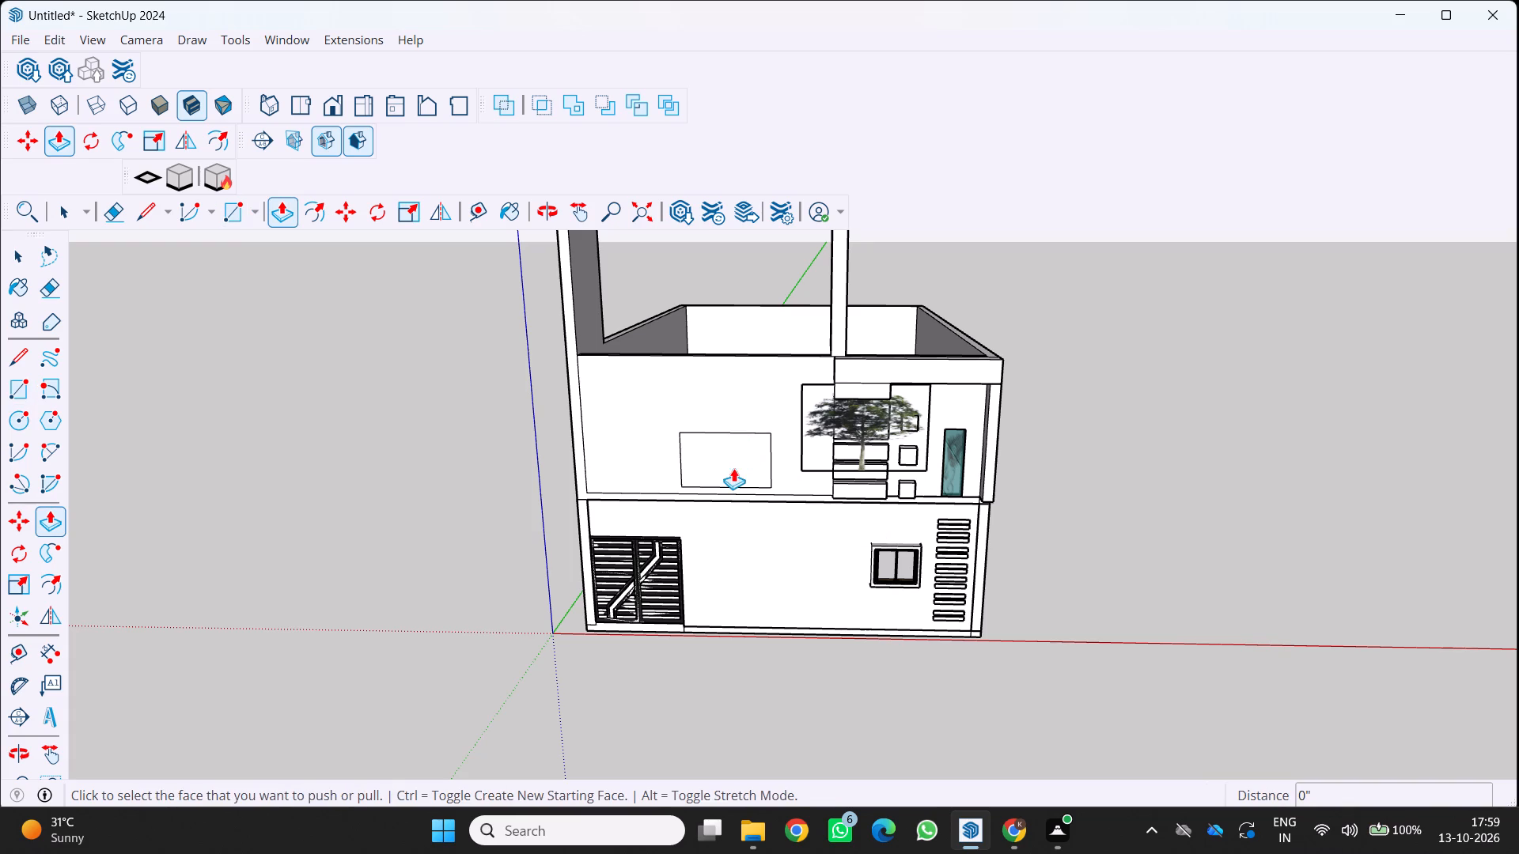
pyautogui.click(731, 449)
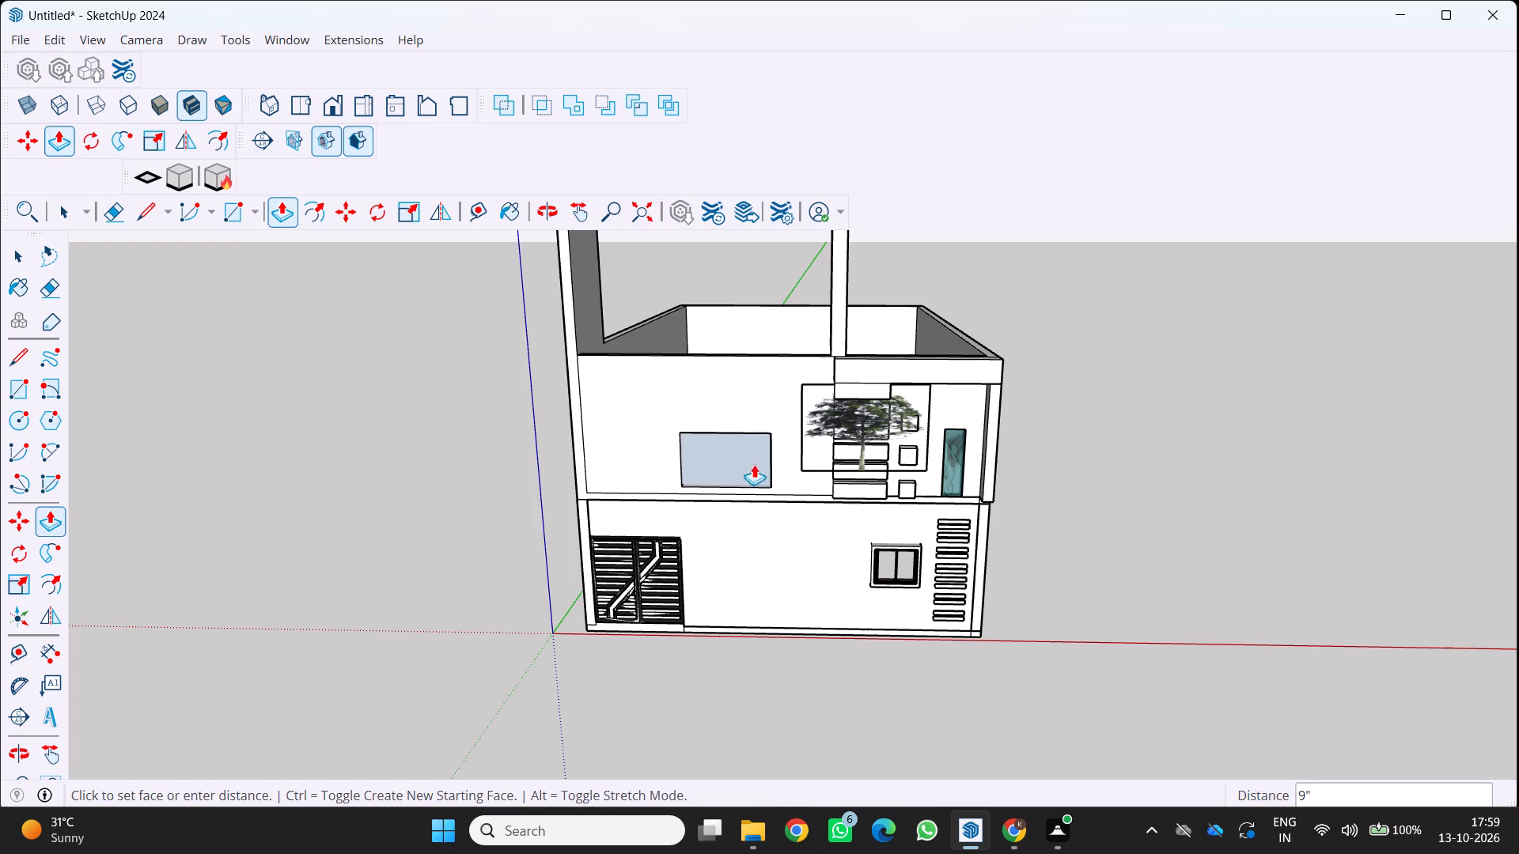
pyautogui.click(757, 456)
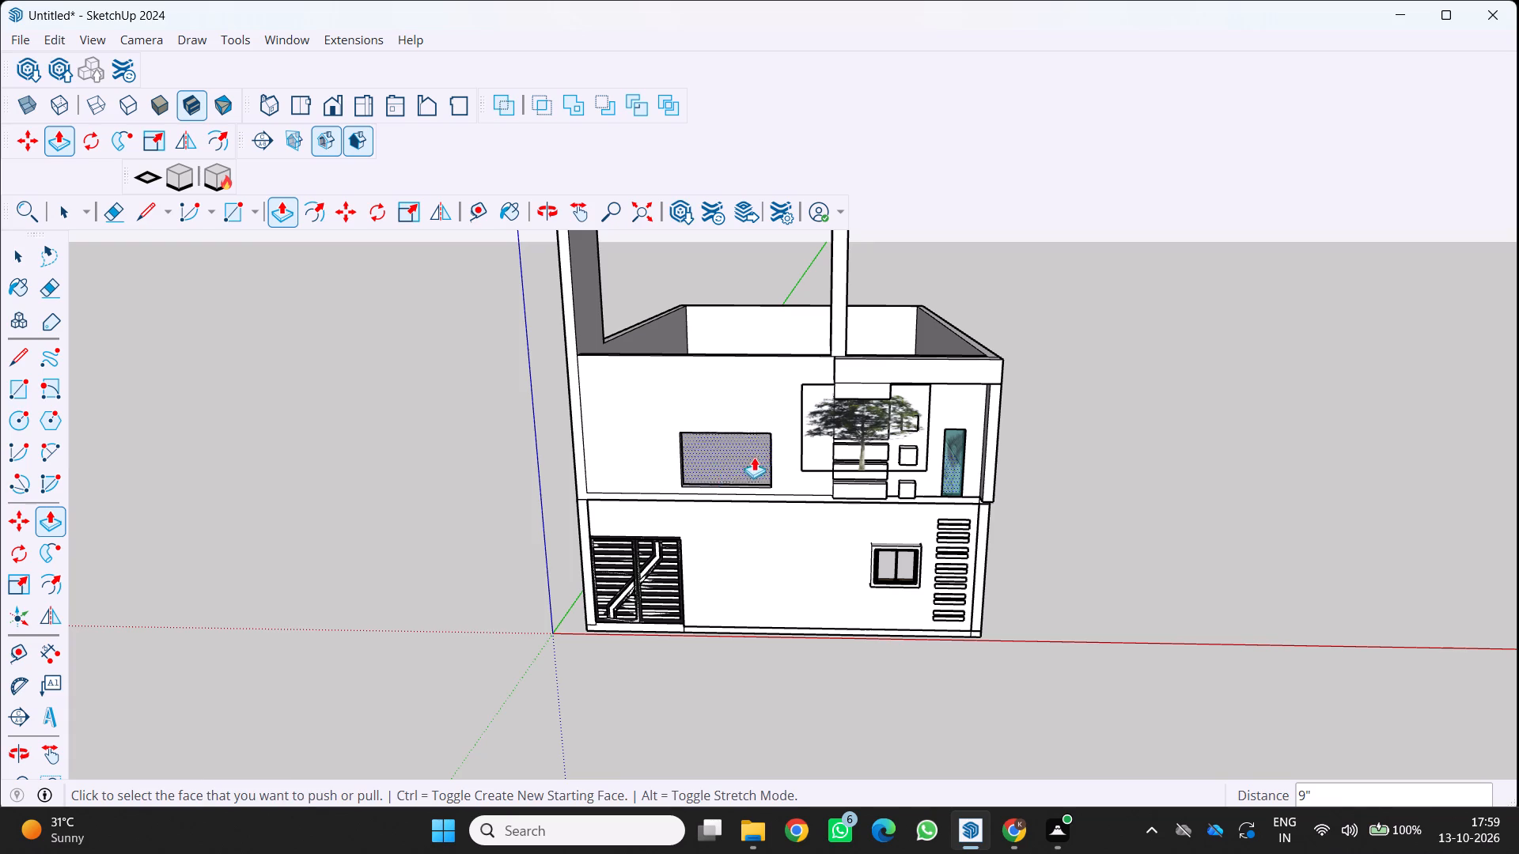
pyautogui.moveTo(646, 468); pyautogui.dragTo(737, 410, button='middle')
pyautogui.scroll(-2, 737, 410)
pyautogui.press('space')
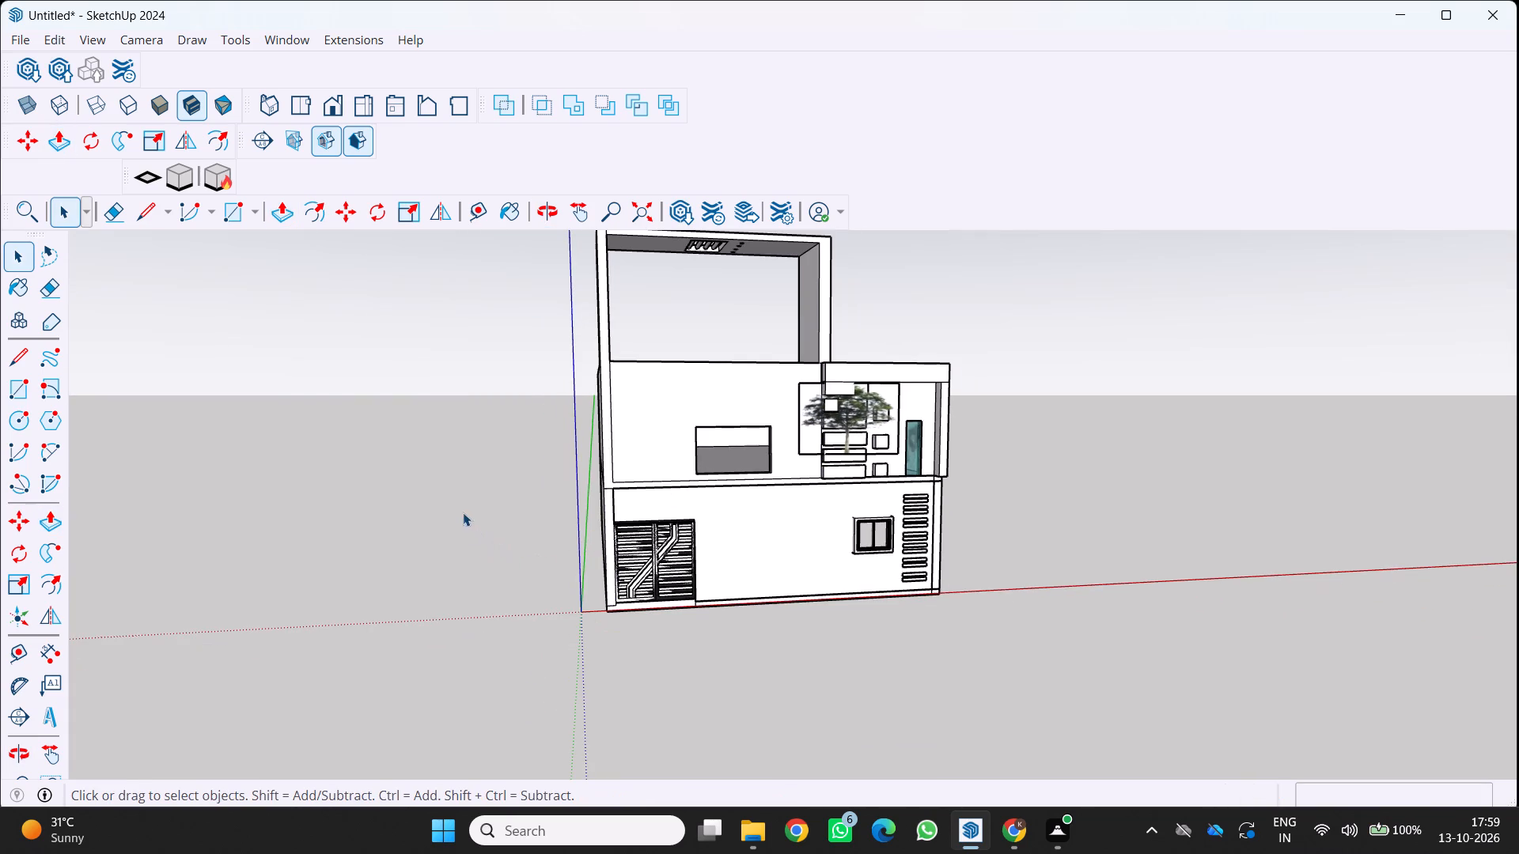
pyautogui.click(463, 512)
pyautogui.moveTo(408, 559); pyautogui.dragTo(297, 546, button='middle')
pyautogui.scroll(3, 579, 532)
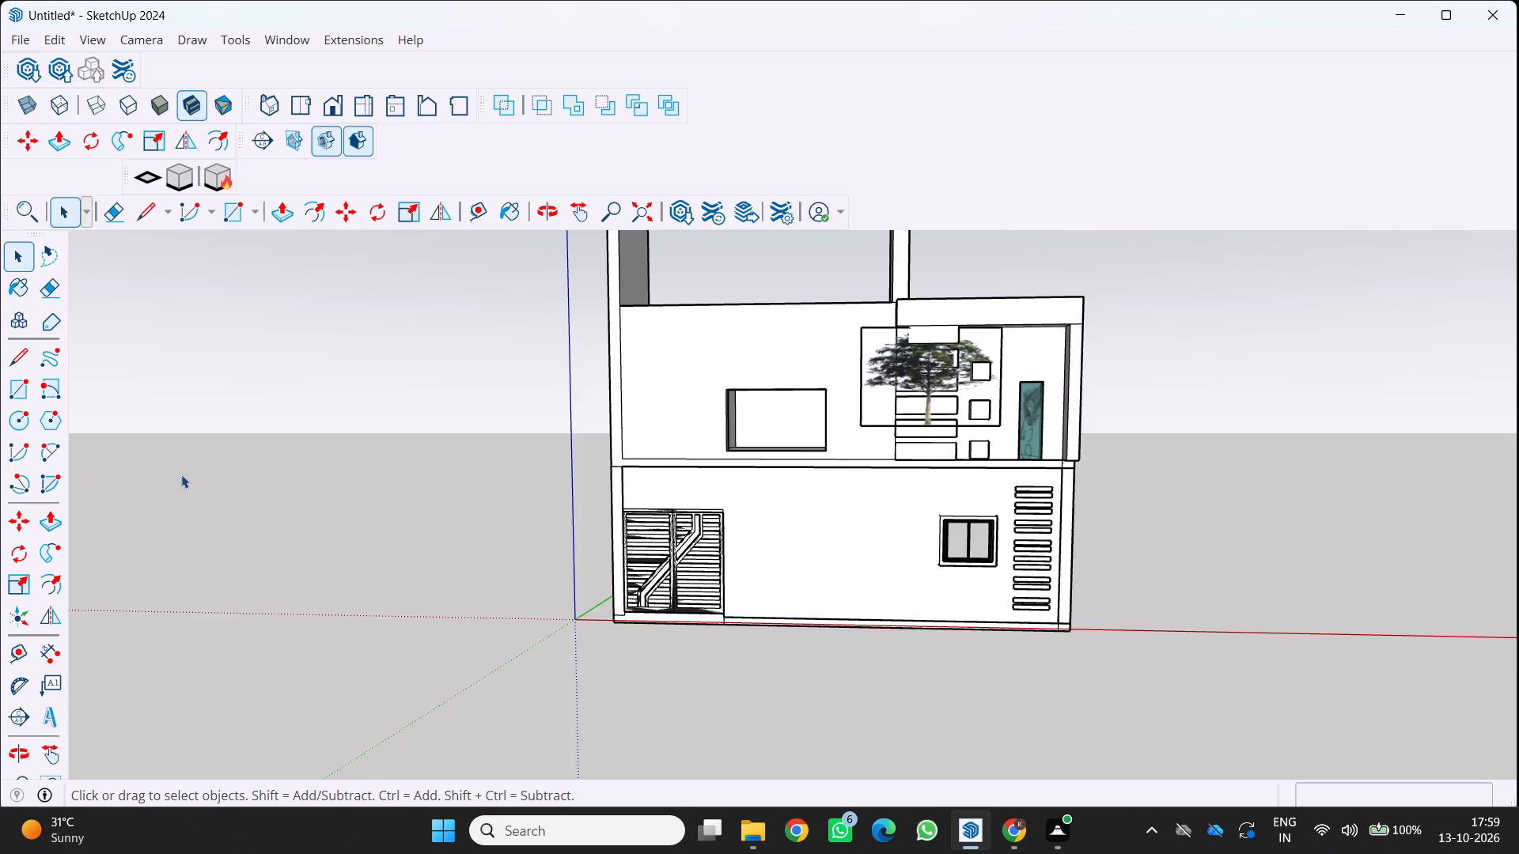
# Examine the new upper-floor window opening in the facade from the front, the side and below.
pyautogui.scroll(2, 847, 345)
pyautogui.scroll(1, 805, 437)
pyautogui.moveTo(805, 437); pyautogui.dragTo(592, 463, button='middle')
pyautogui.scroll(2, 593, 427)
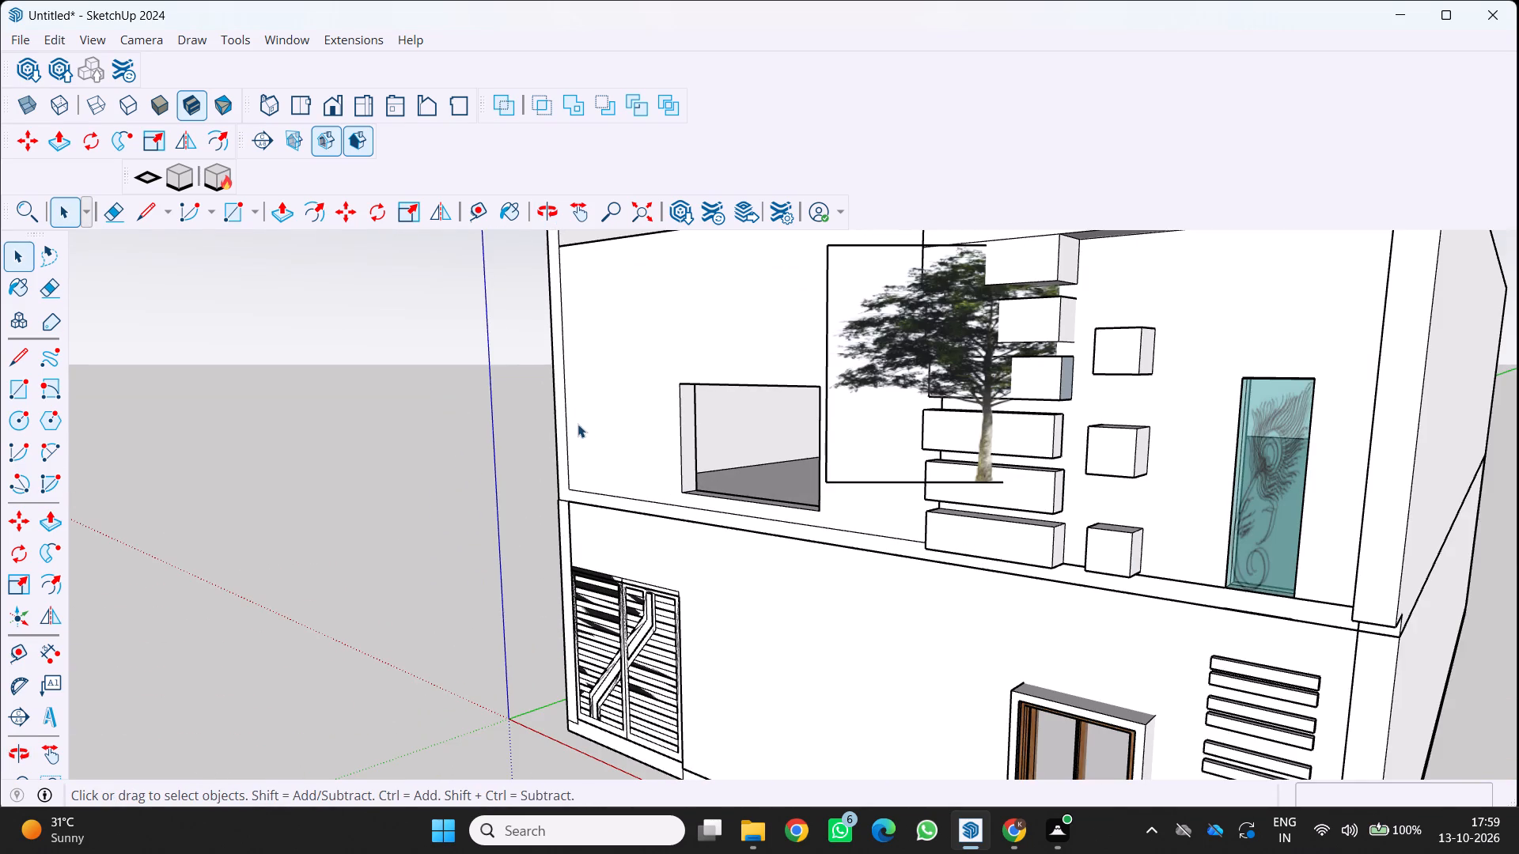
pyautogui.moveTo(578, 423); pyautogui.dragTo(825, 387, button='middle')
pyautogui.scroll(-4, 758, 374)
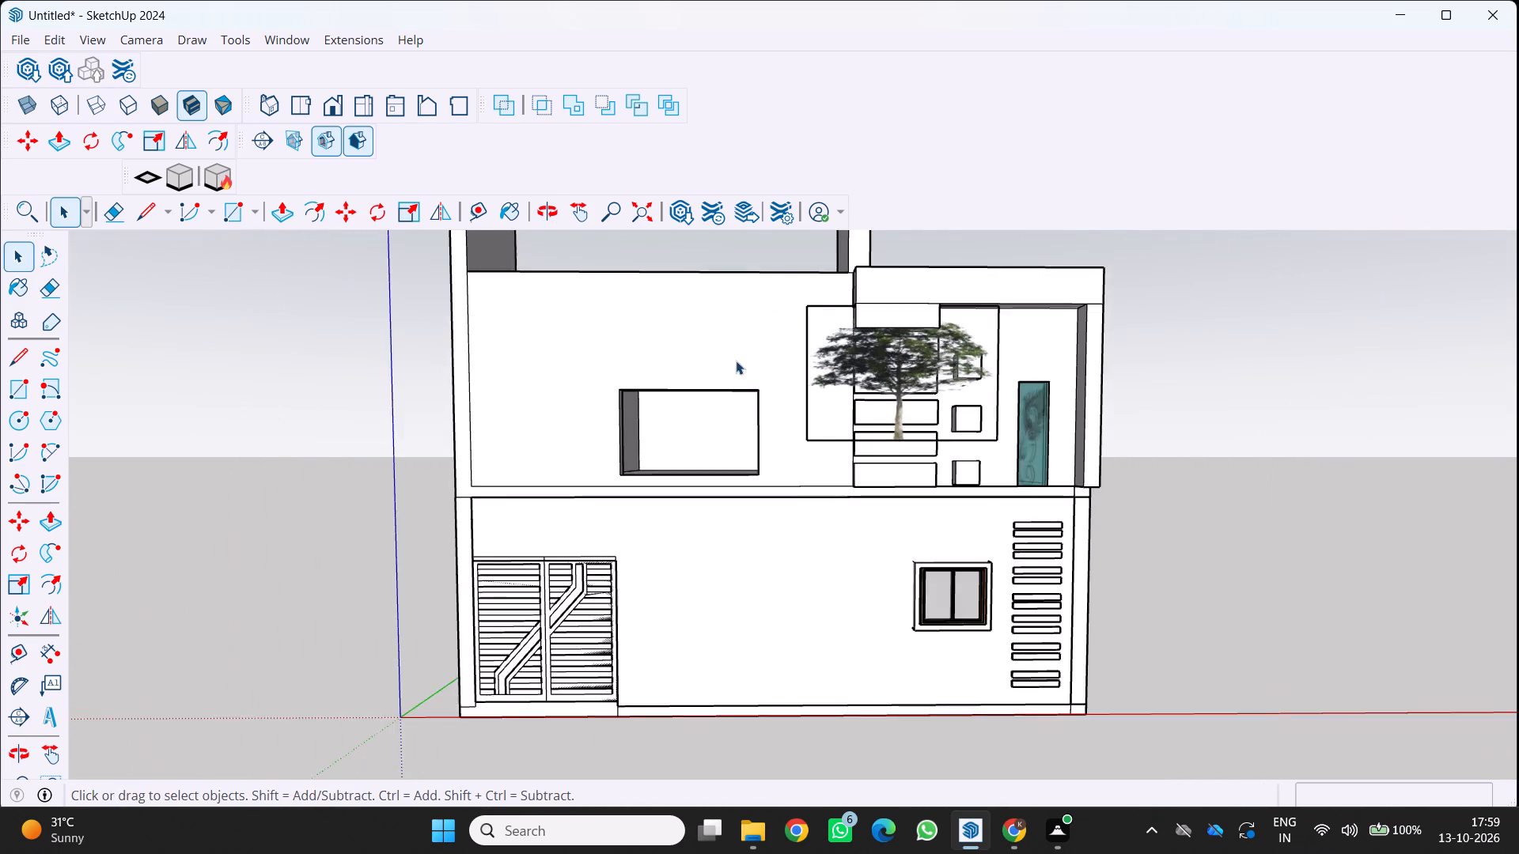
pyautogui.scroll(-2, 736, 360)
pyautogui.moveTo(647, 334); pyautogui.dragTo(664, 268, button='middle')
pyautogui.scroll(3, 706, 403)
pyautogui.moveTo(665, 425); pyautogui.dragTo(626, 453, button='middle')
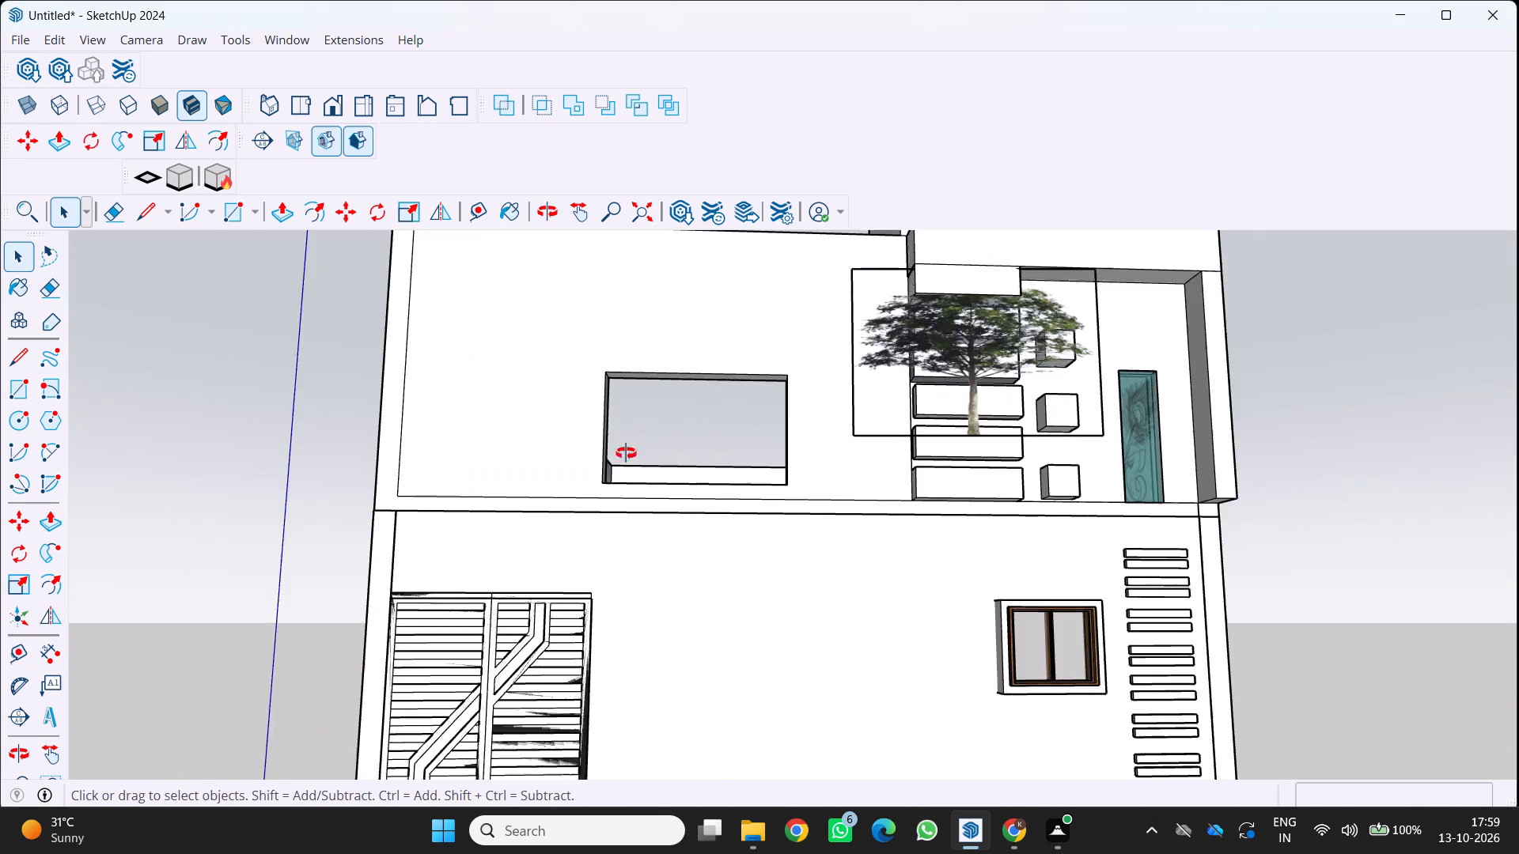
pyautogui.moveTo(626, 453); pyautogui.dragTo(485, 508, button='middle')
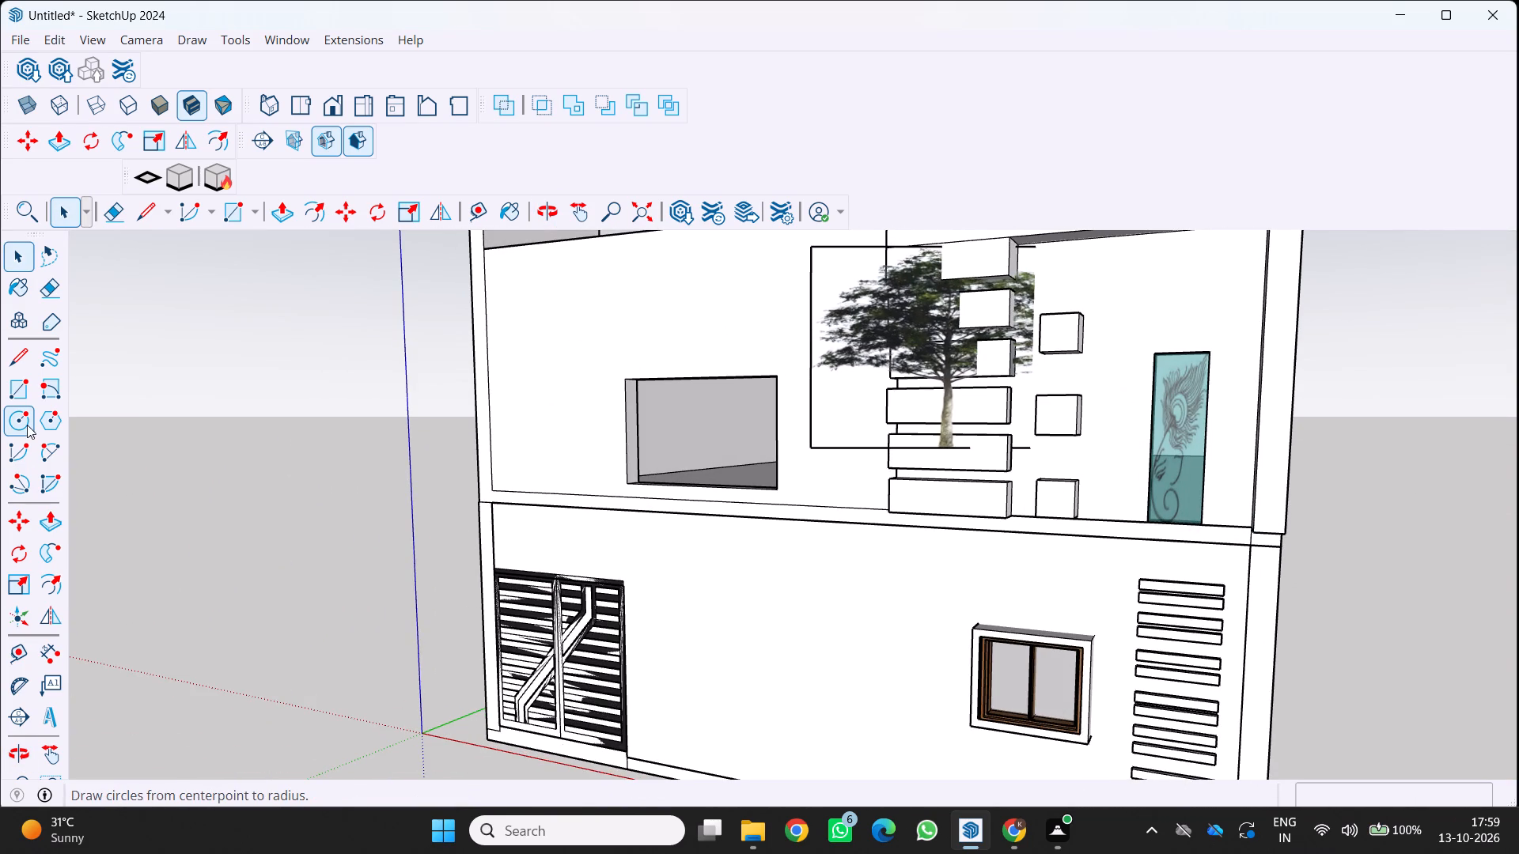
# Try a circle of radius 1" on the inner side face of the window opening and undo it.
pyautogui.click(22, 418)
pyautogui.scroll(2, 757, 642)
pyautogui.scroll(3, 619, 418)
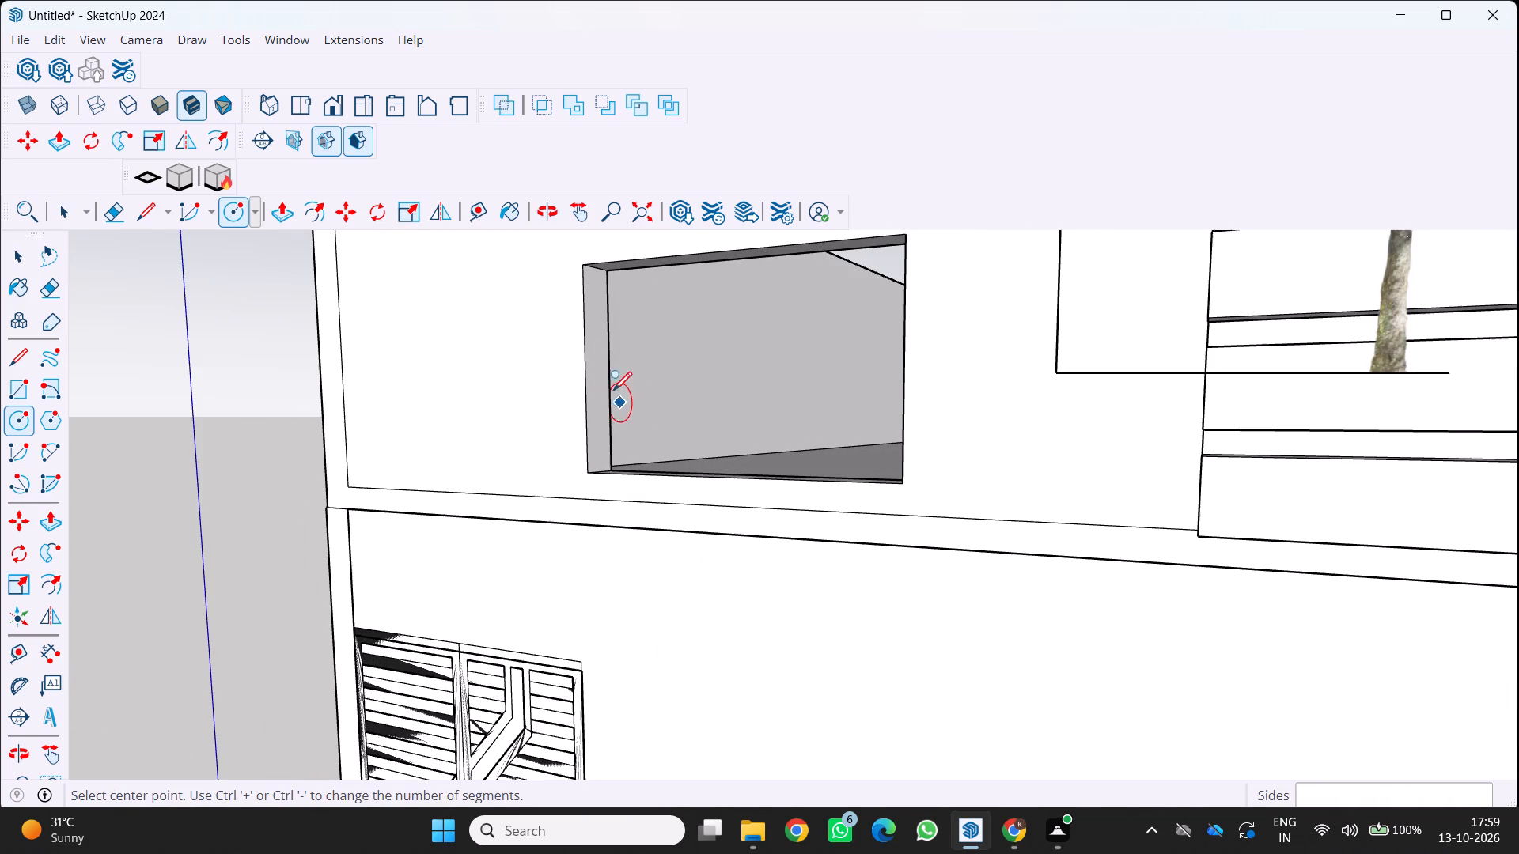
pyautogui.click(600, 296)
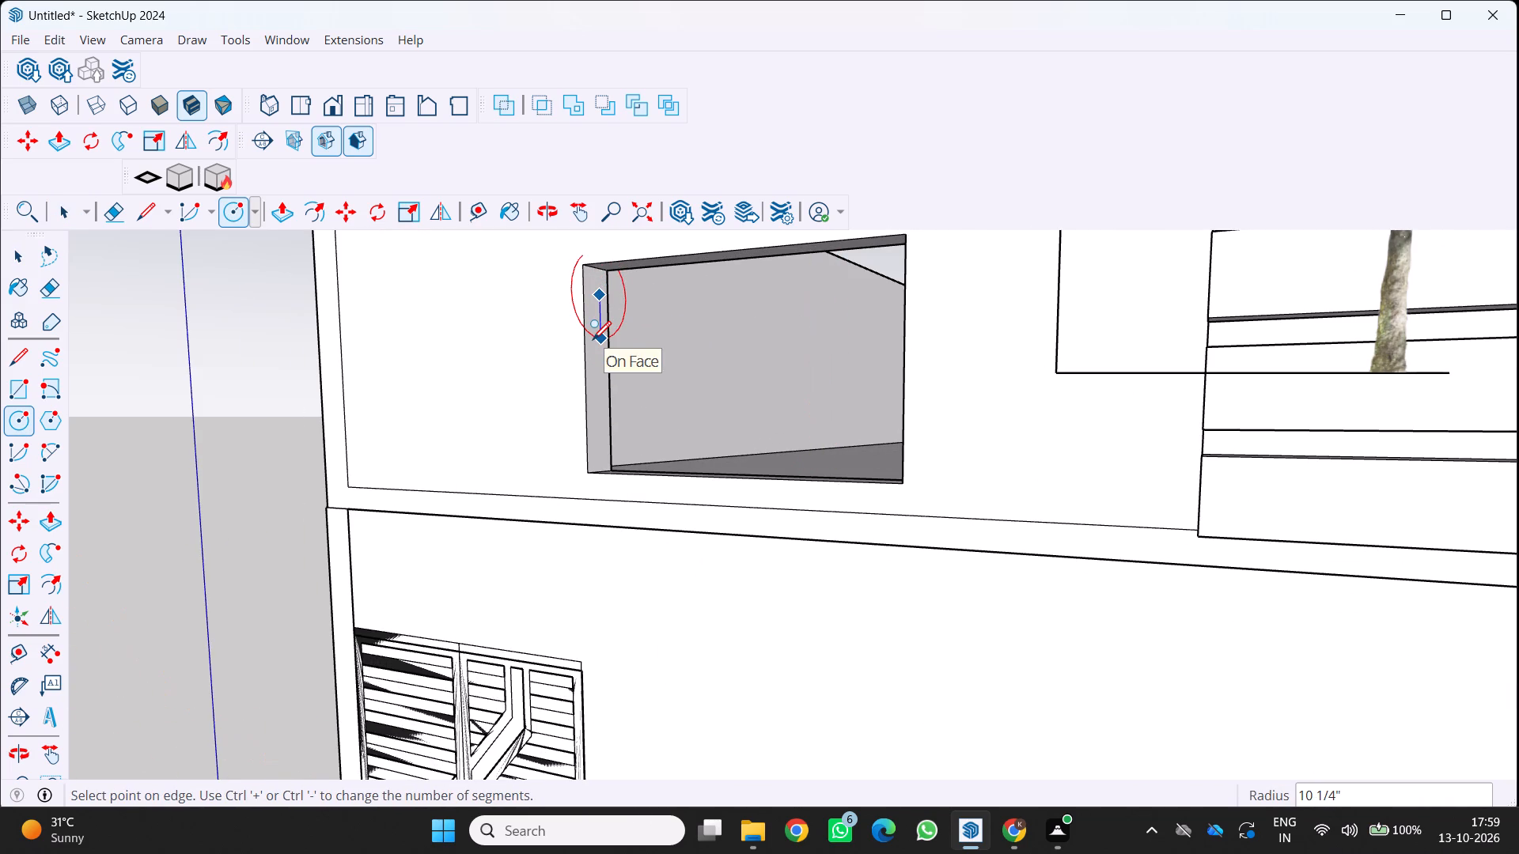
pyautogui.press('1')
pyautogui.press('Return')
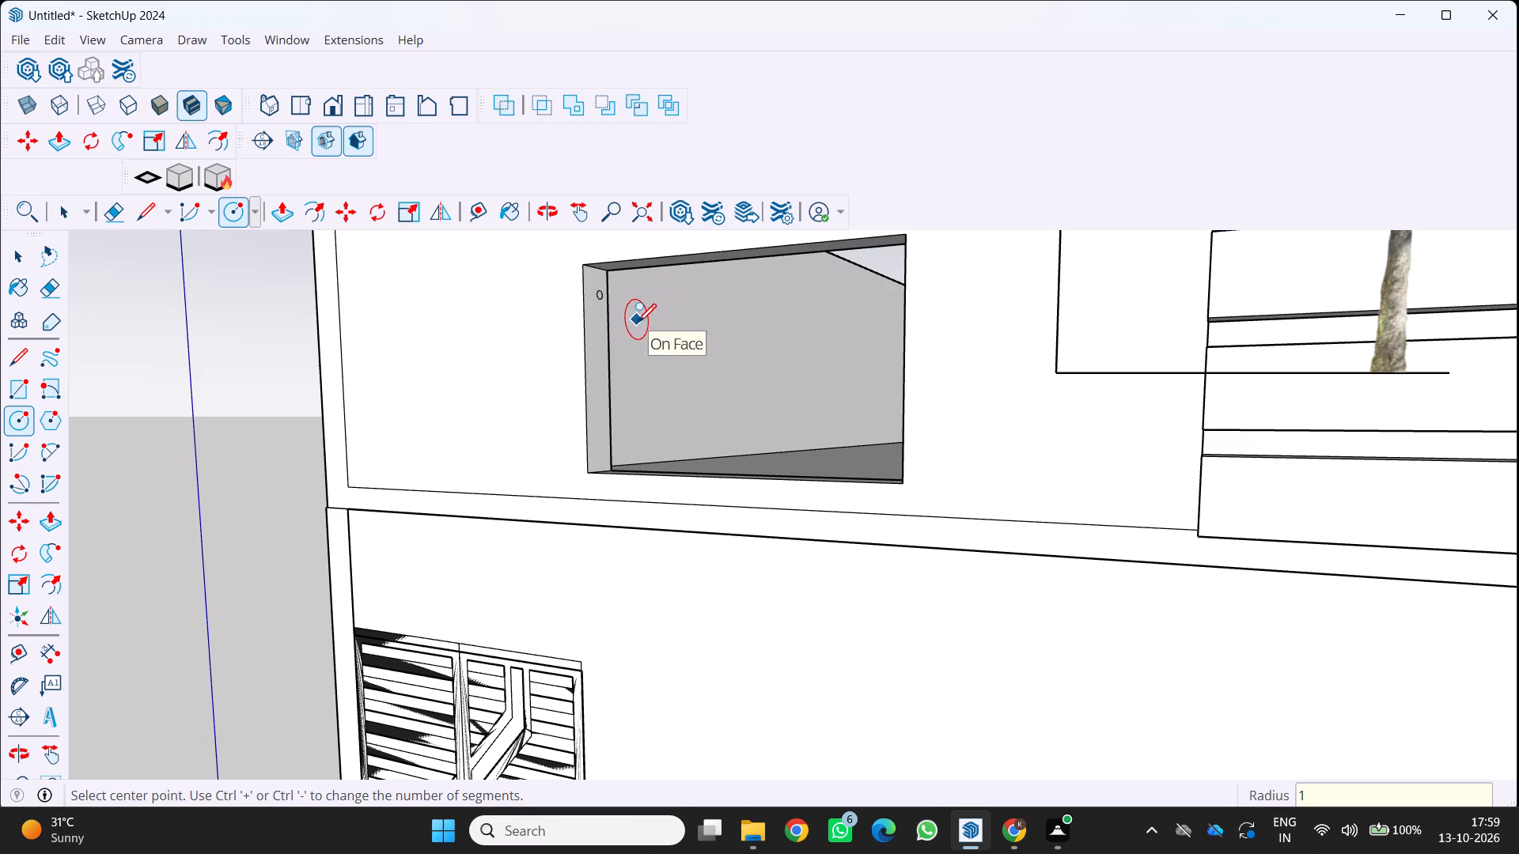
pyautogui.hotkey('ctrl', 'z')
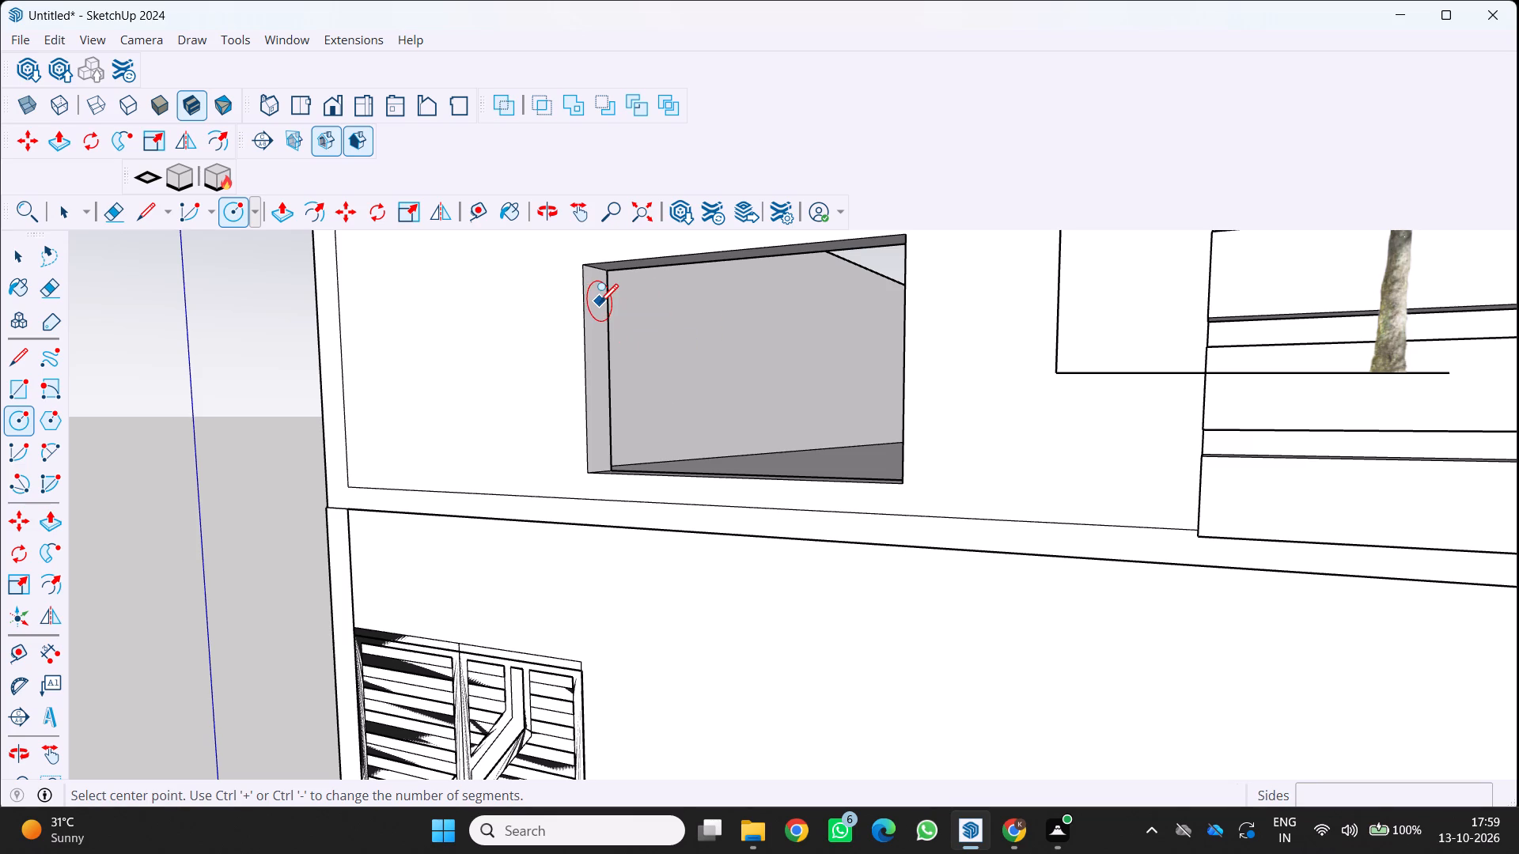
# Draw a circle of radius 2" on the inner side face of the window opening, near its top.
pyautogui.click(597, 302)
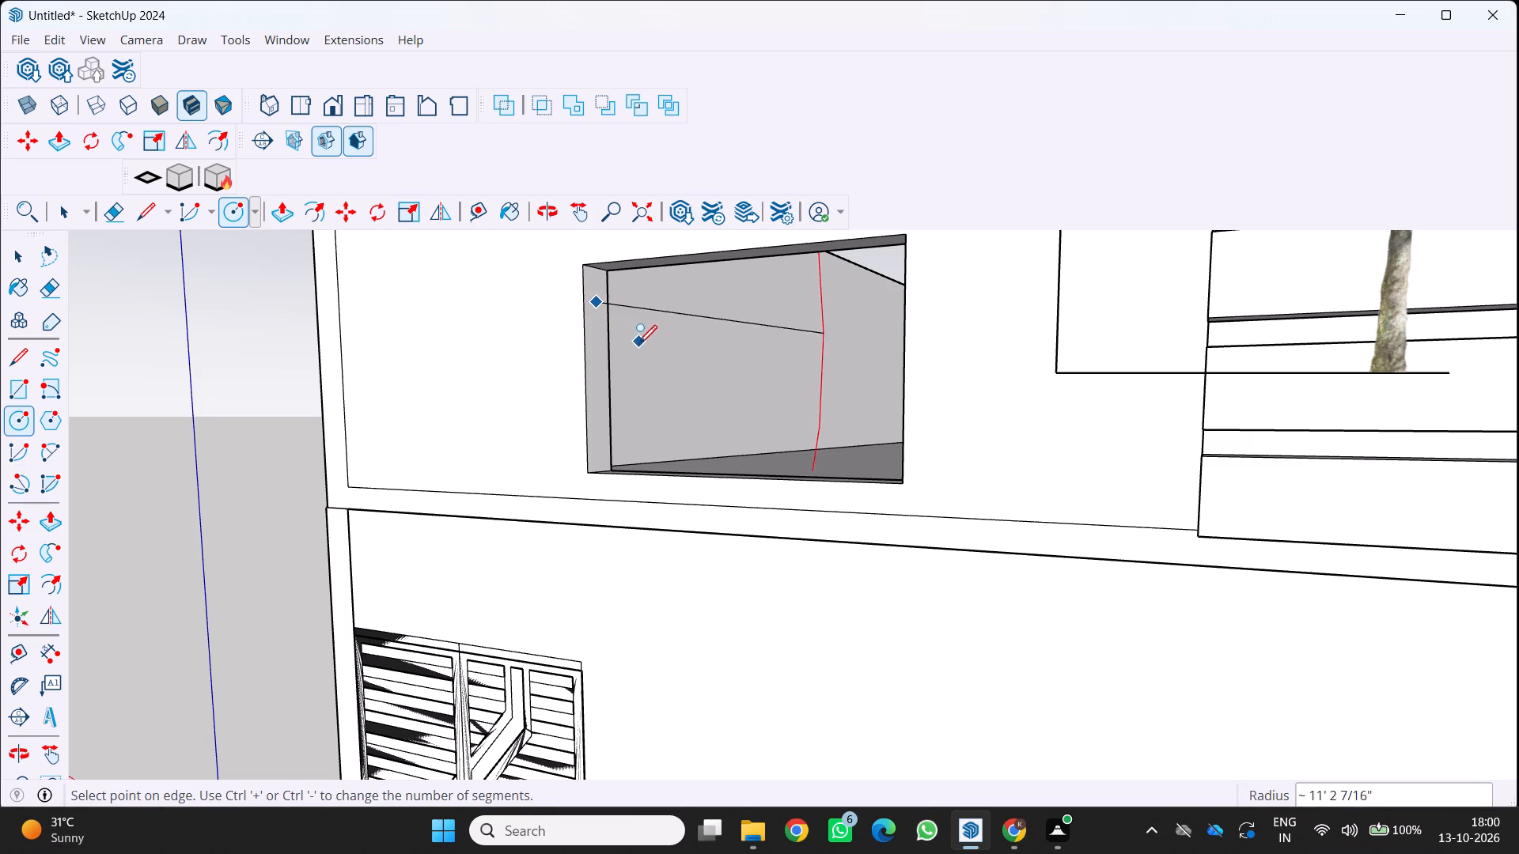
pyautogui.press('2')
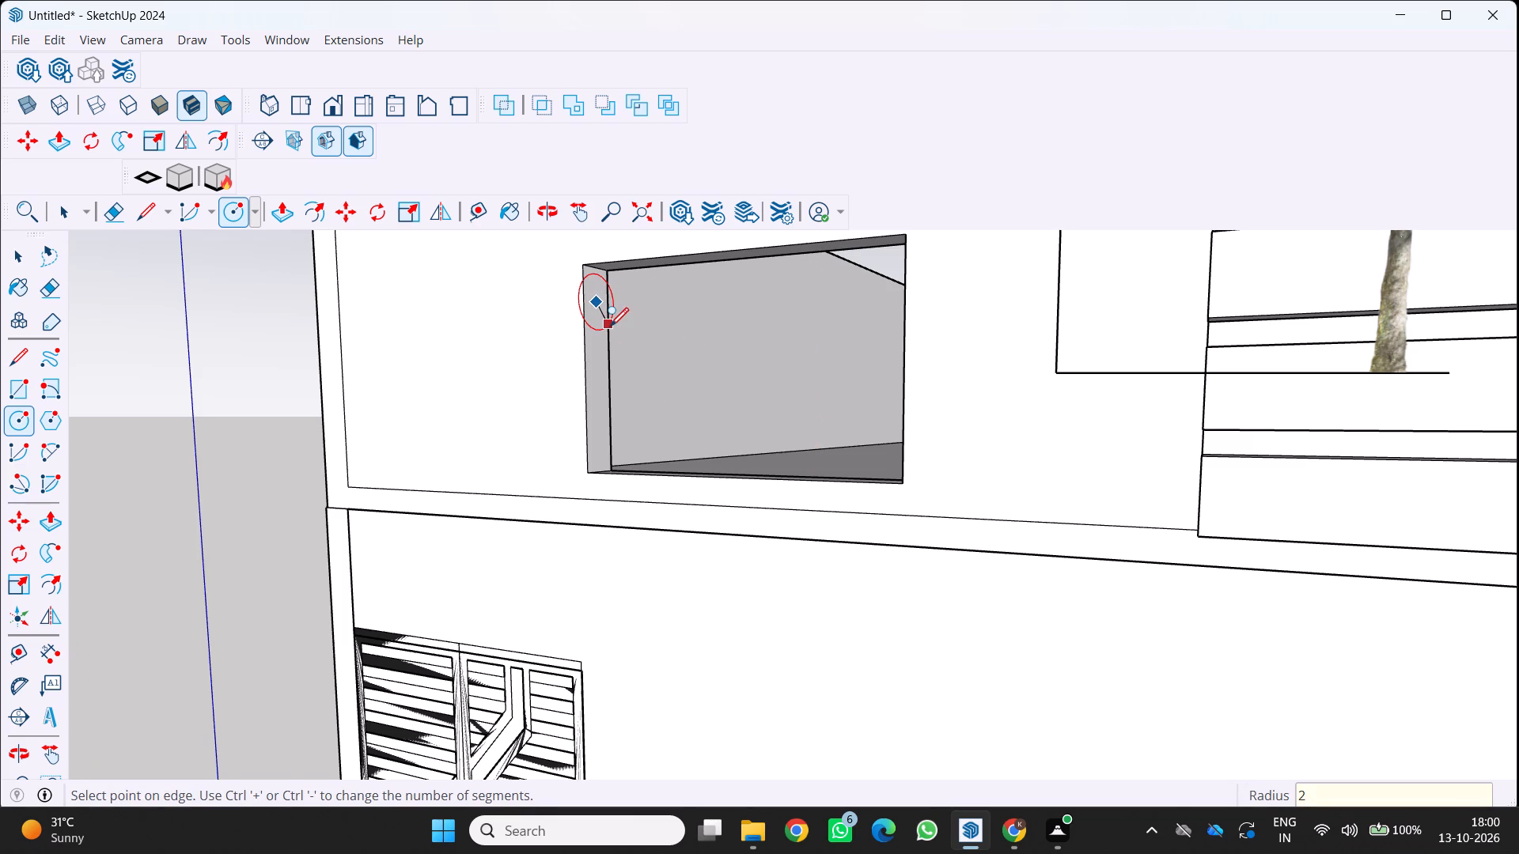
pyautogui.press('Return')
# Extrude the circle about 6' 6 3/4" across the window opening to form a horizontal round bar.
pyautogui.scroll(2, 610, 325)
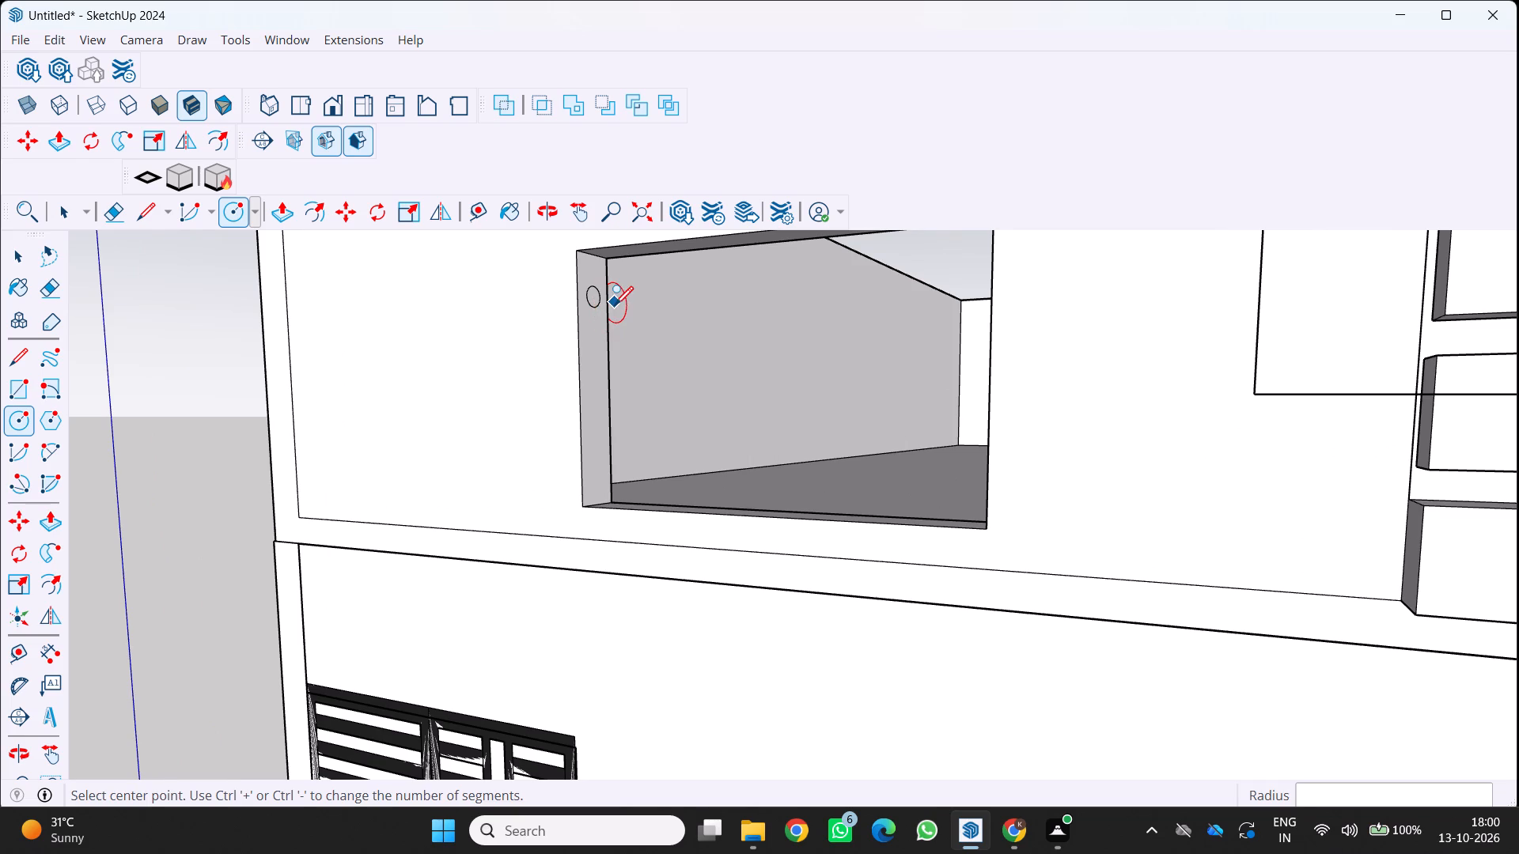
pyautogui.press('p')
pyautogui.scroll(2, 600, 293)
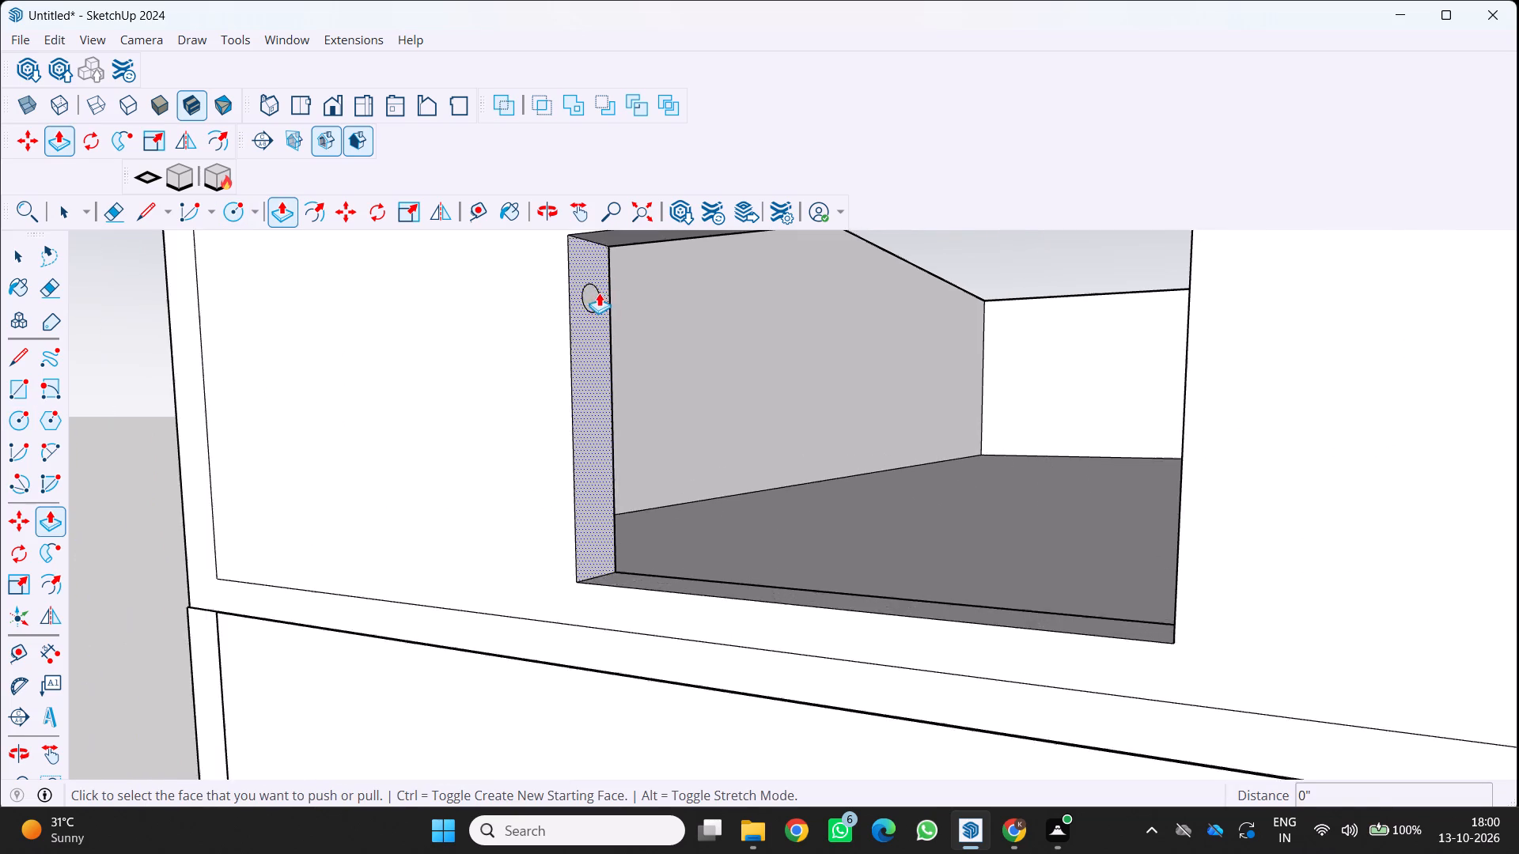
pyautogui.scroll(4, 599, 293)
pyautogui.click(593, 294)
pyautogui.scroll(-5, 688, 335)
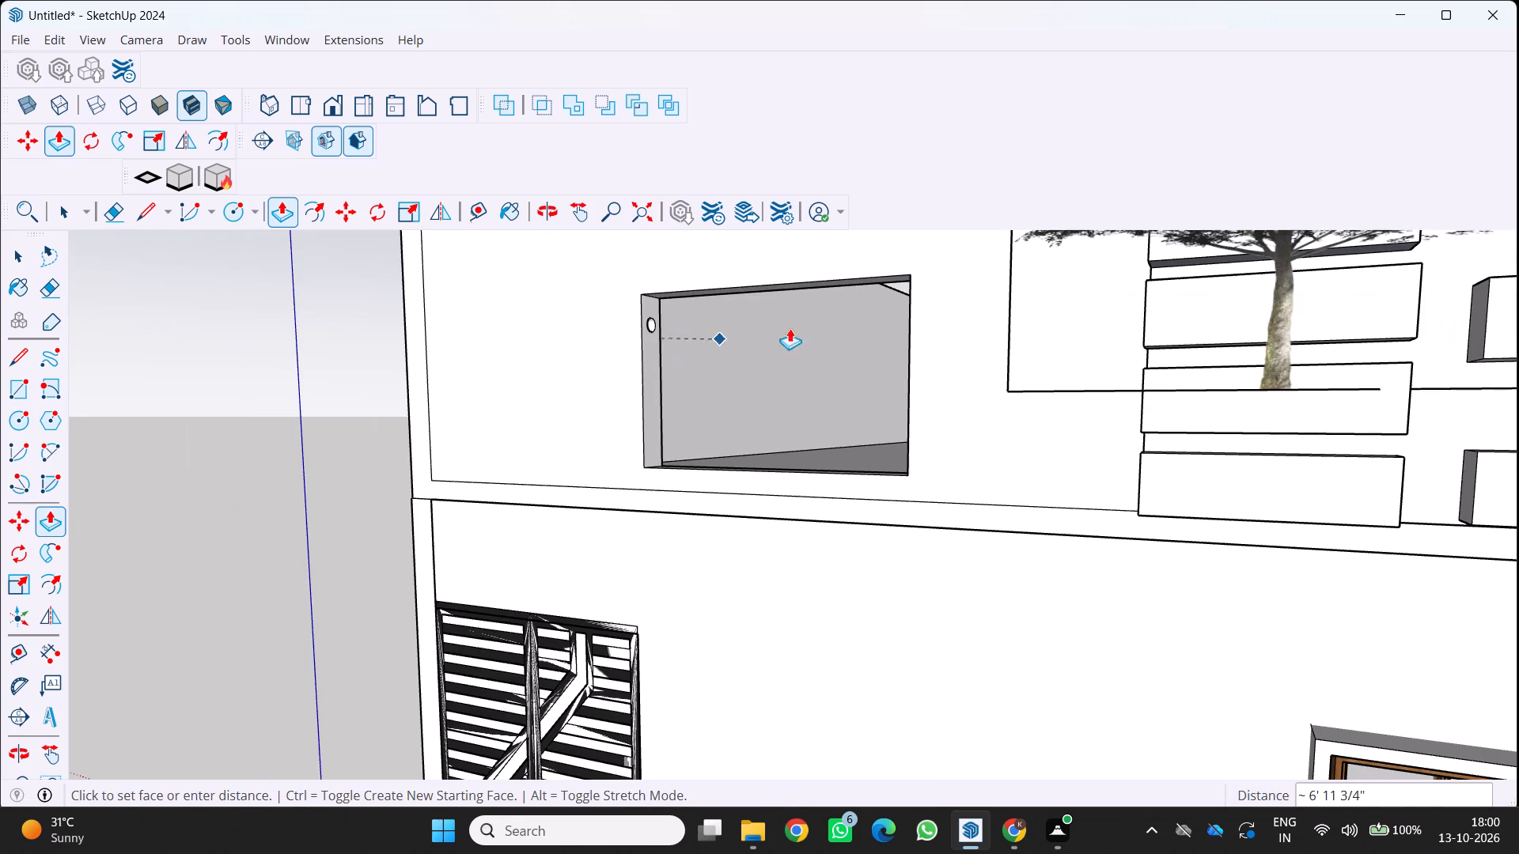
pyautogui.click(919, 321)
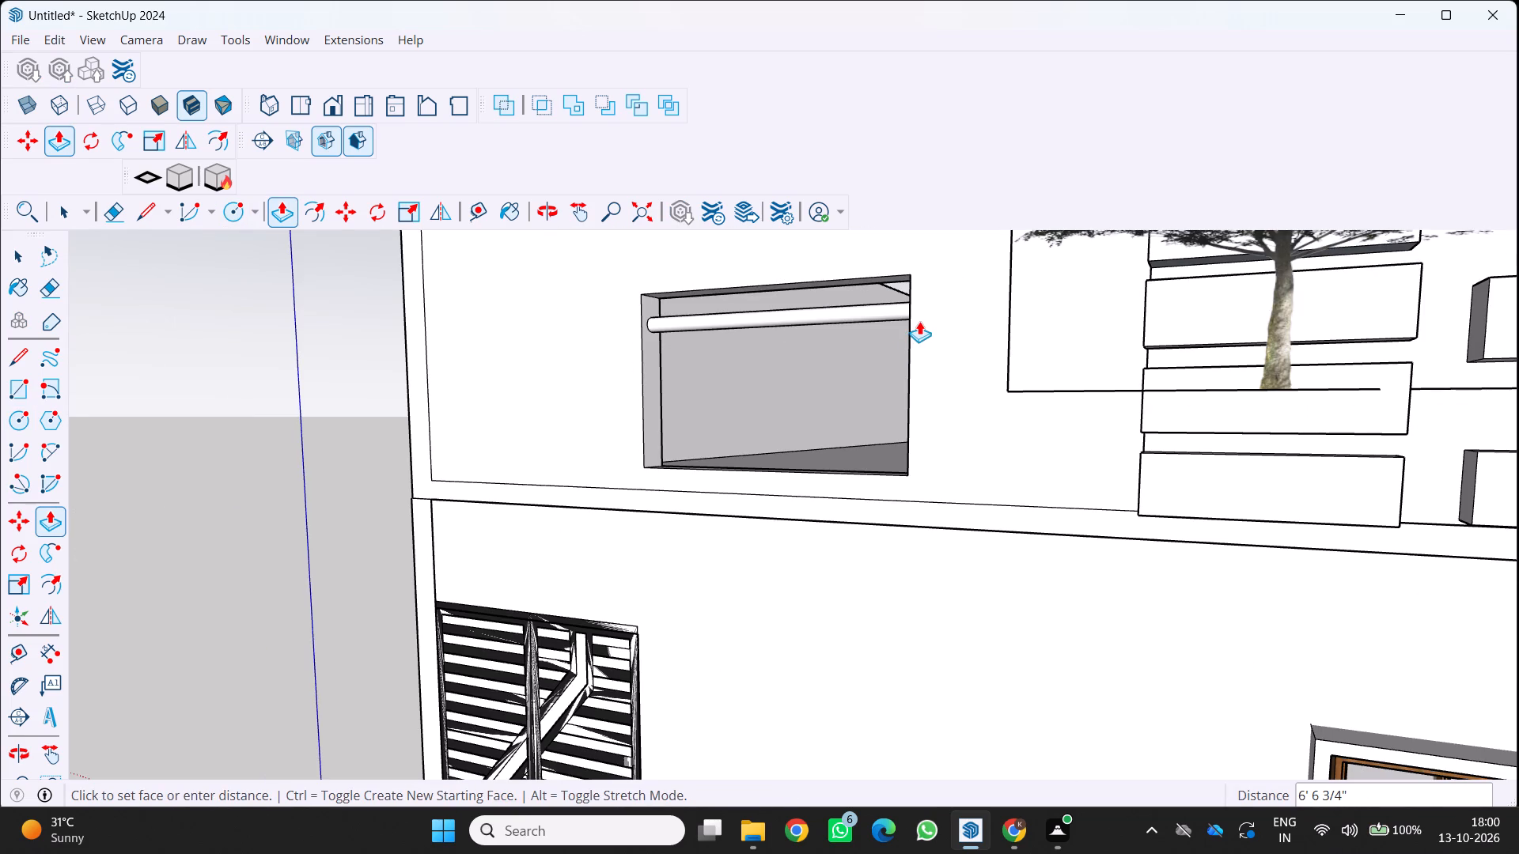
# Copy the round bar successively down the window opening three times, at spacings of about 10", 1' and 1' 1 1/2".
pyautogui.scroll(2, 709, 386)
pyautogui.press('space')
pyautogui.click(654, 295)
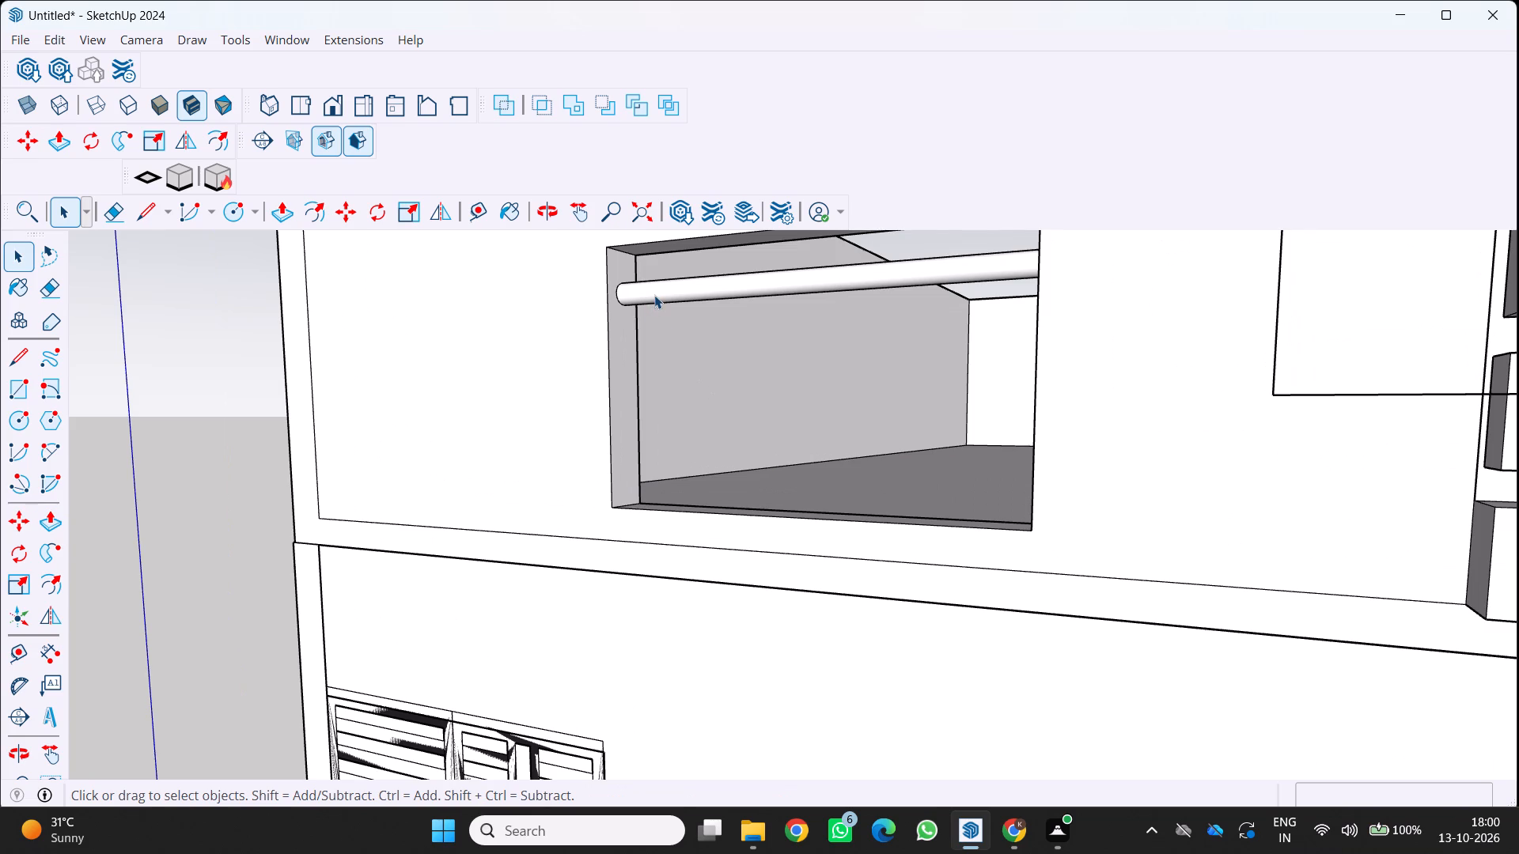
pyautogui.press('m')
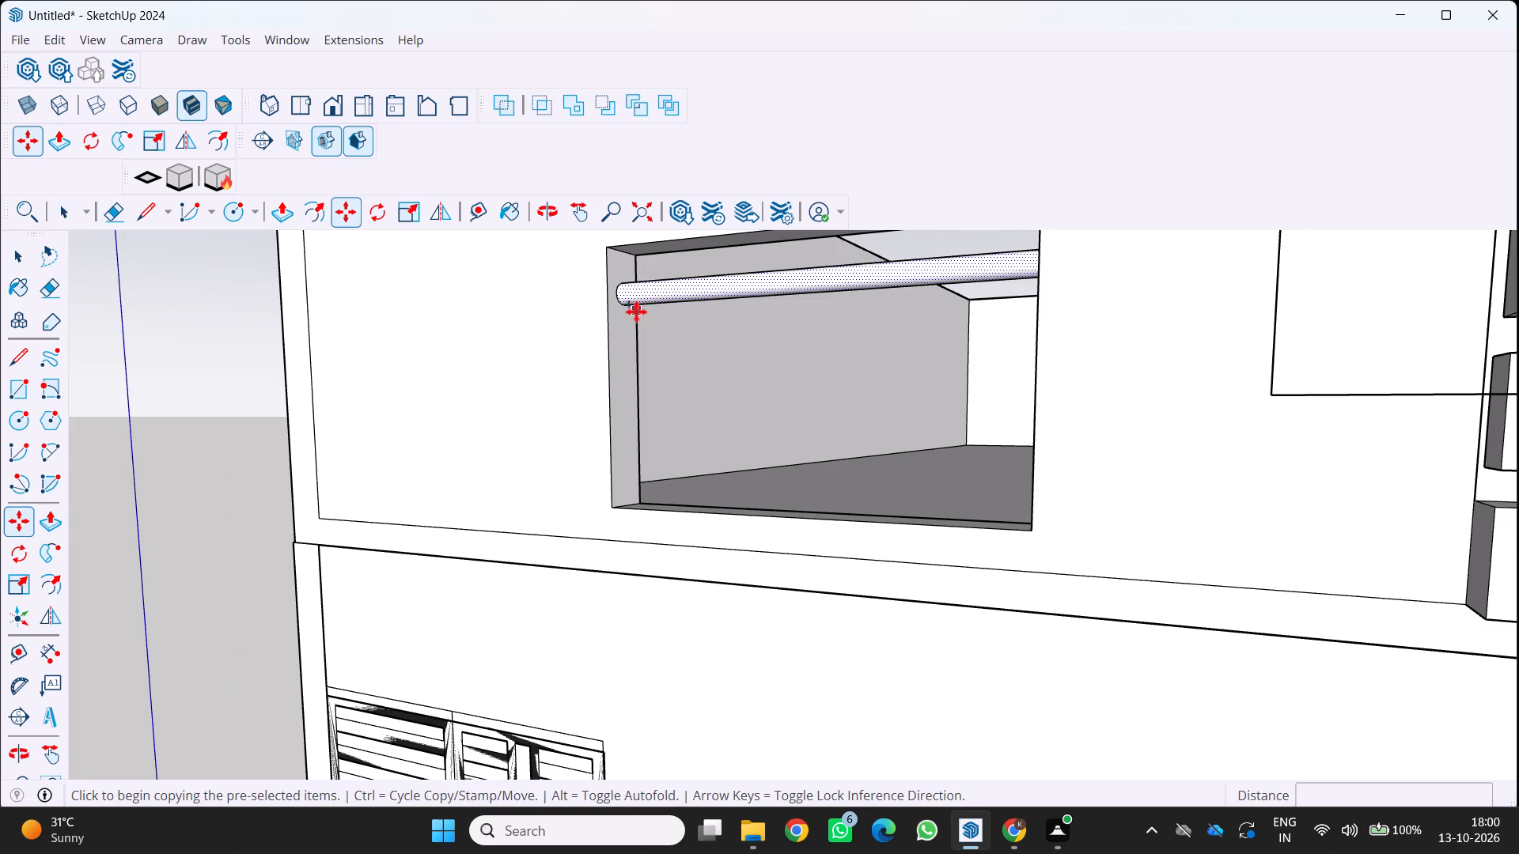
pyautogui.click(623, 308)
pyautogui.click(623, 361)
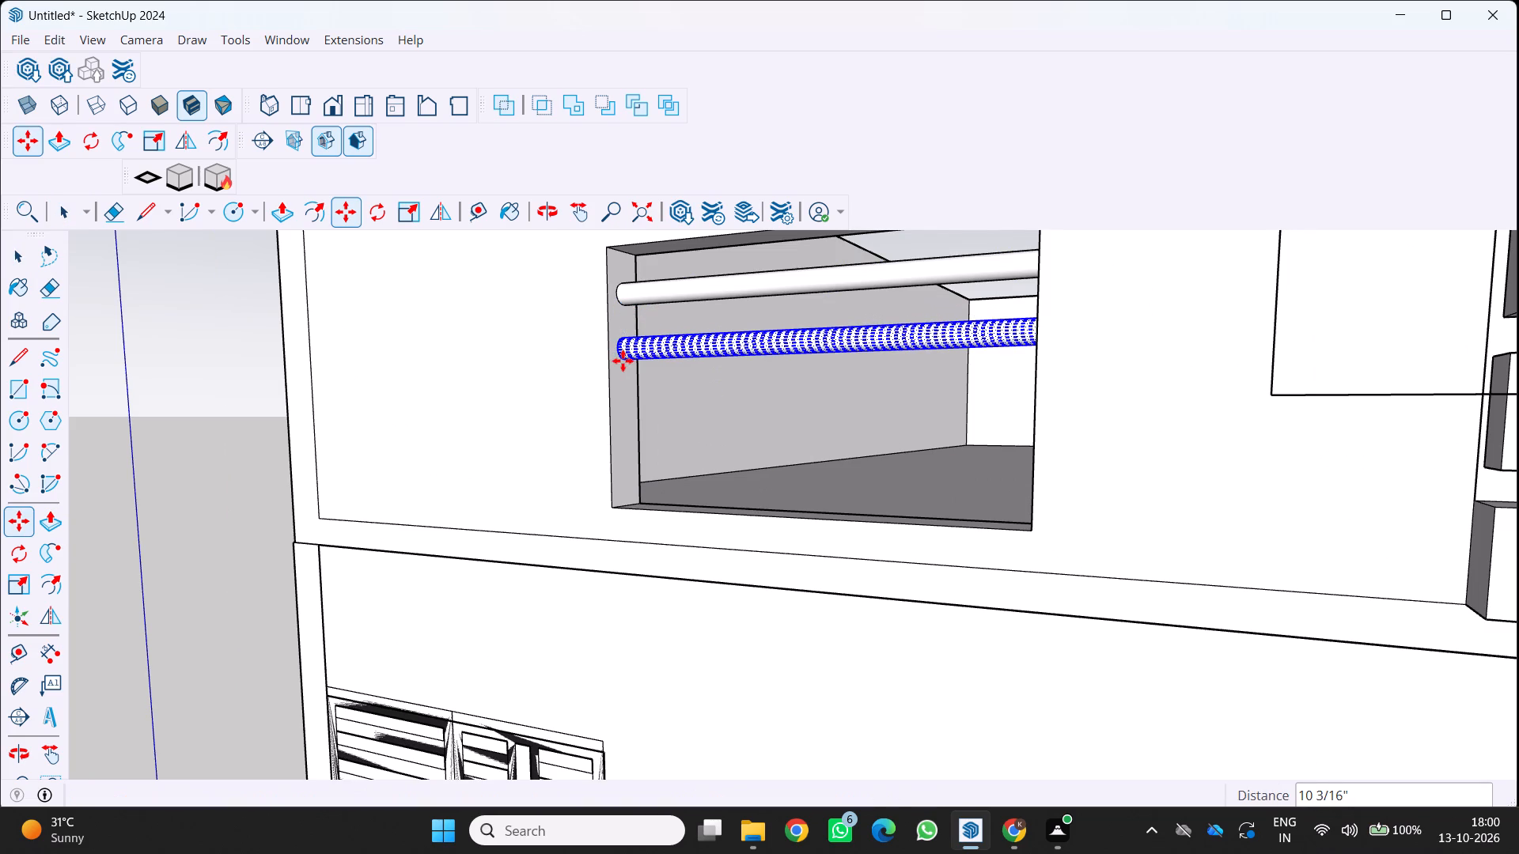
pyautogui.click(623, 361)
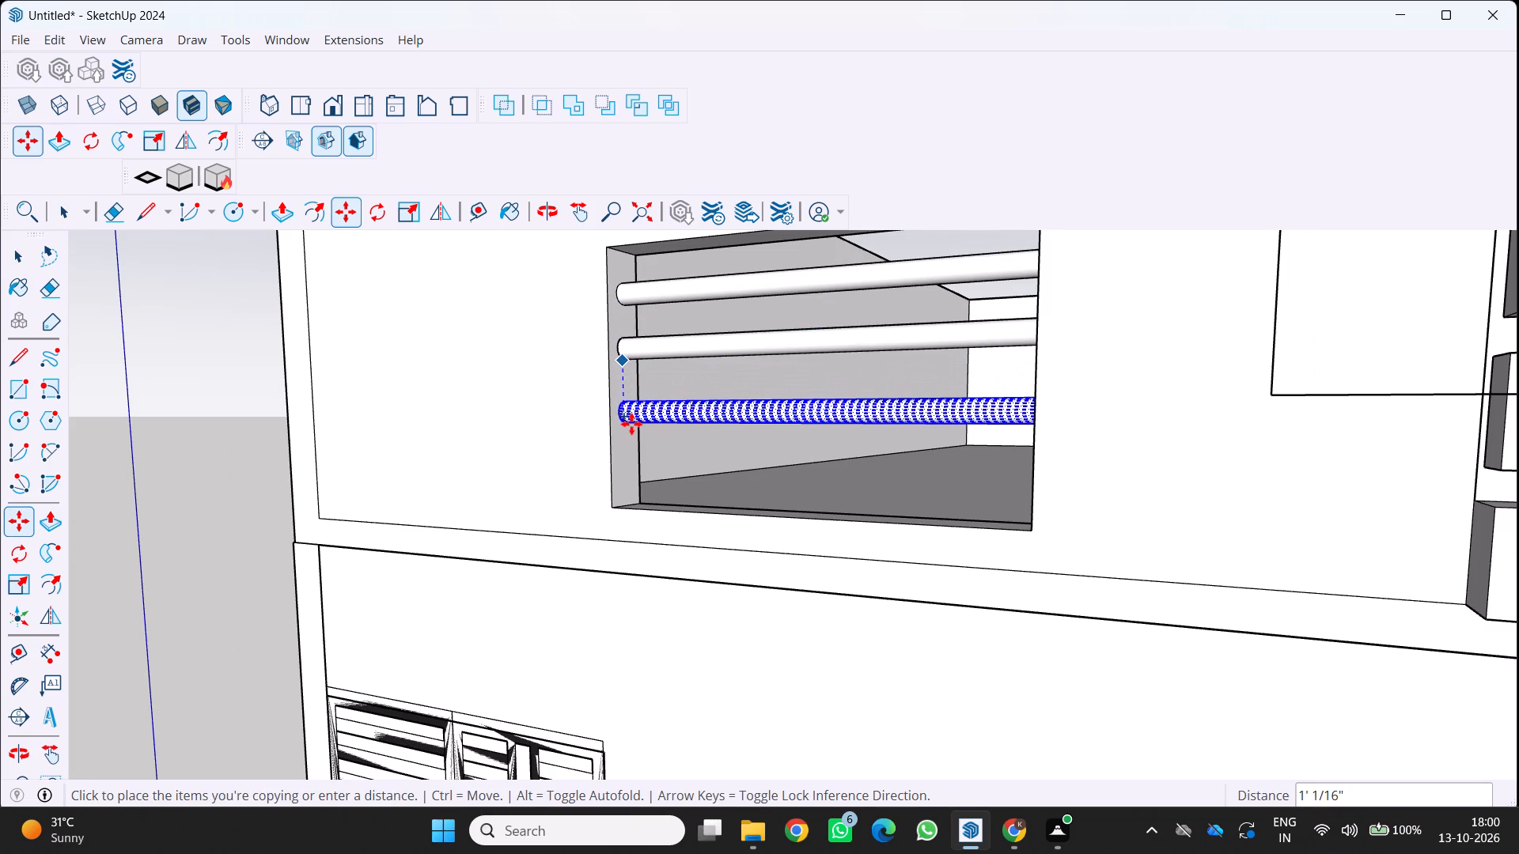
pyautogui.click(631, 424)
pyautogui.moveTo(631, 424); pyautogui.dragTo(642, 455)
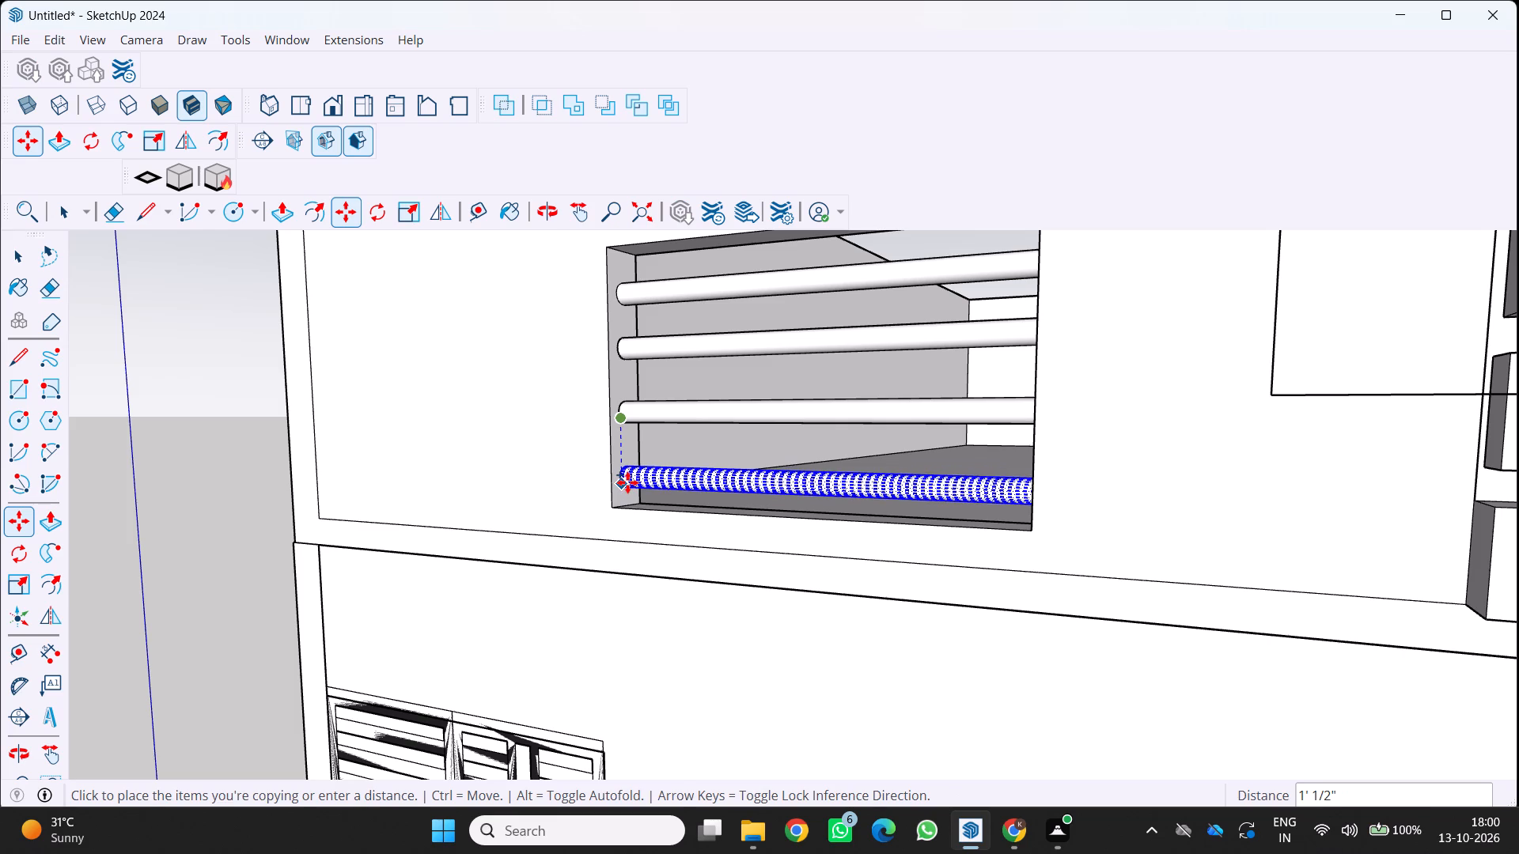
pyautogui.click(627, 490)
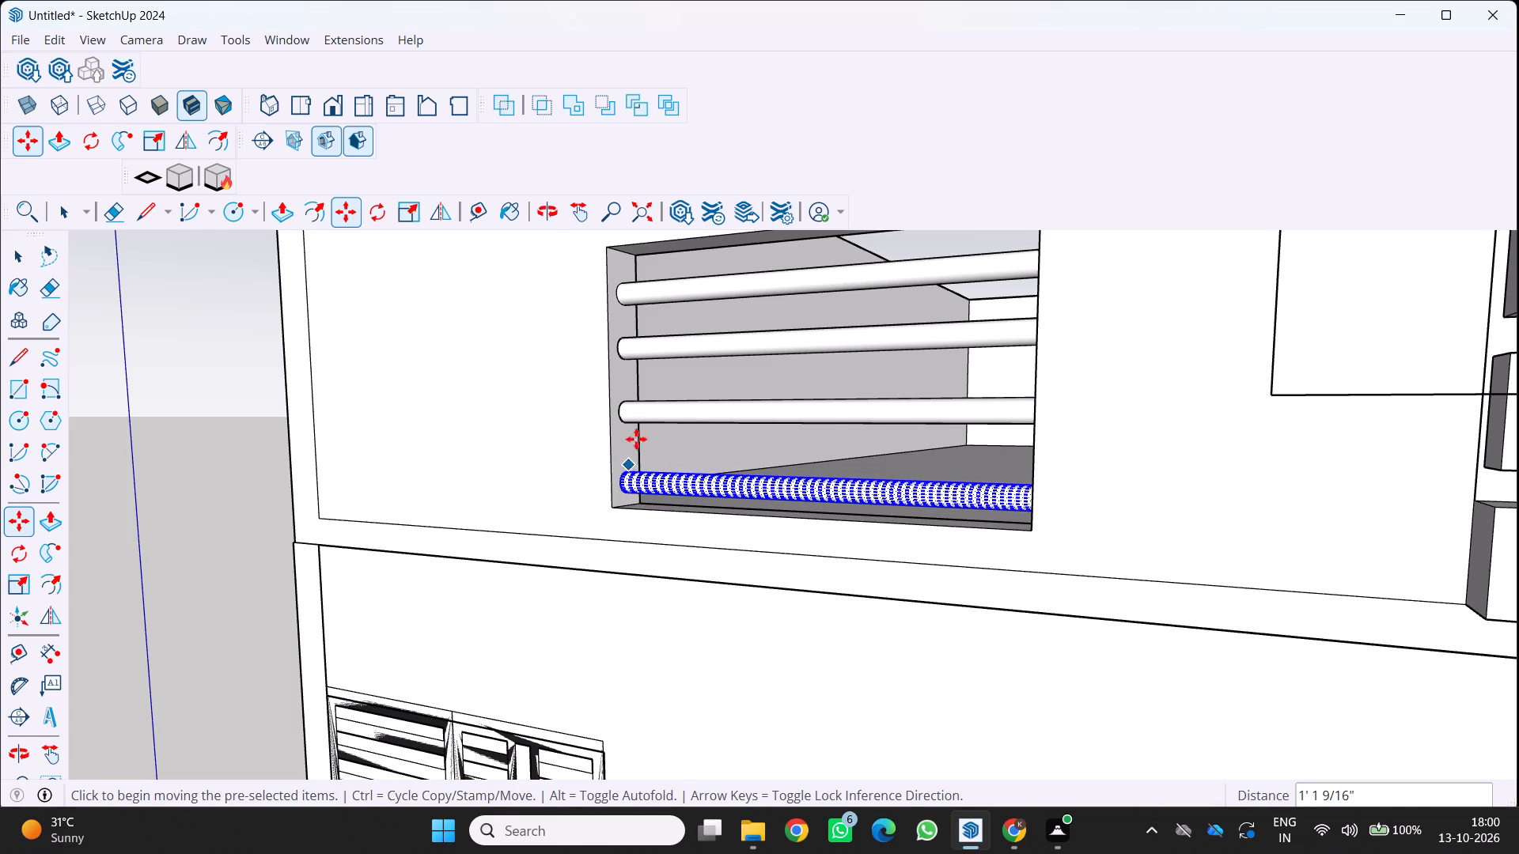
# Copy the lowest bar about 7 3/8" up into the lowest gap and nudge the copy into position between its neighbours.
pyautogui.click(627, 418)
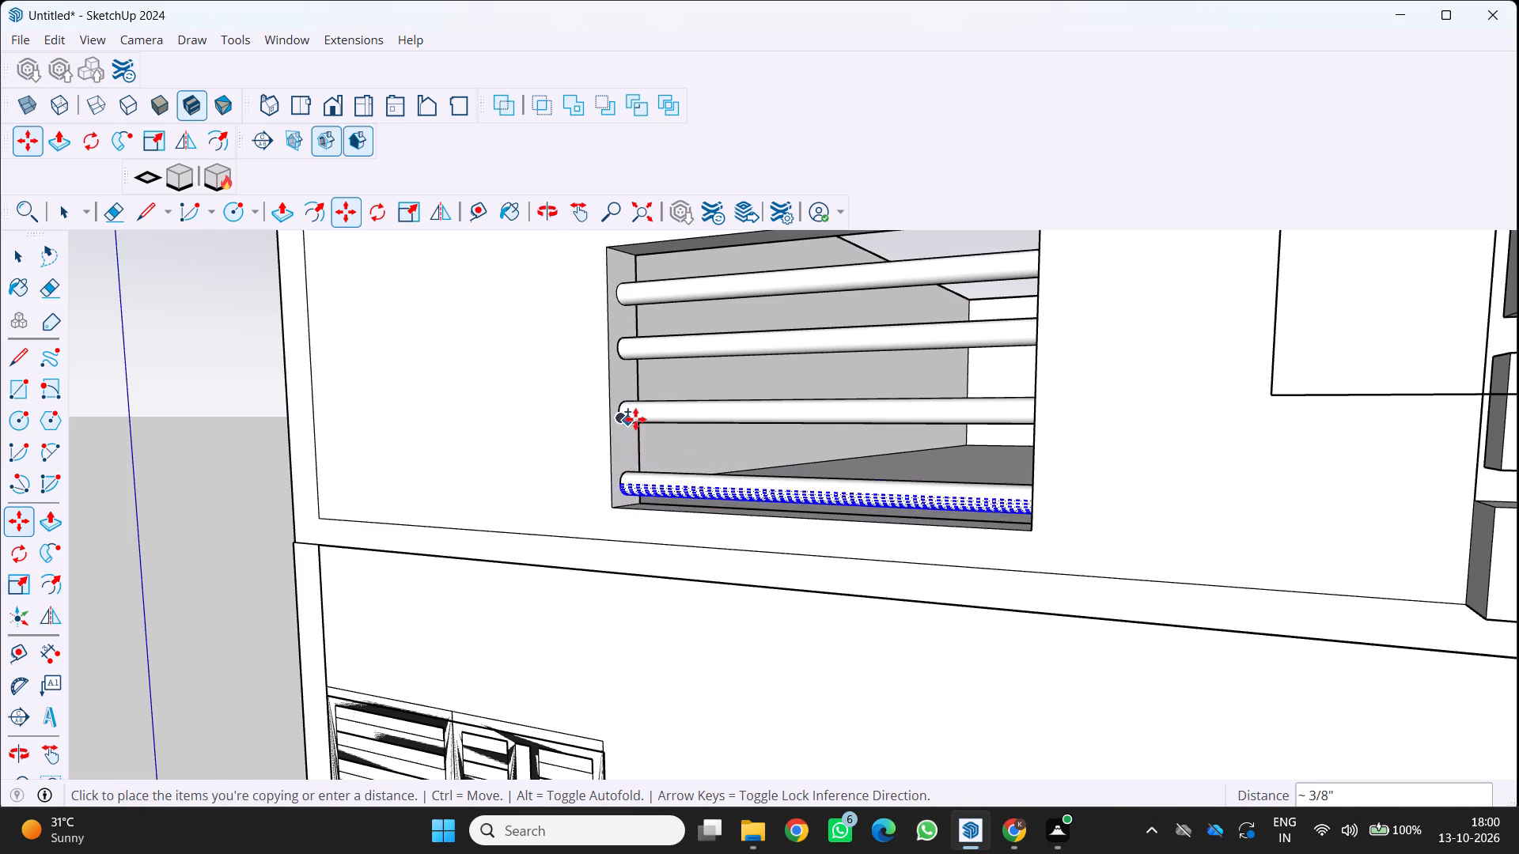
pyautogui.click(622, 390)
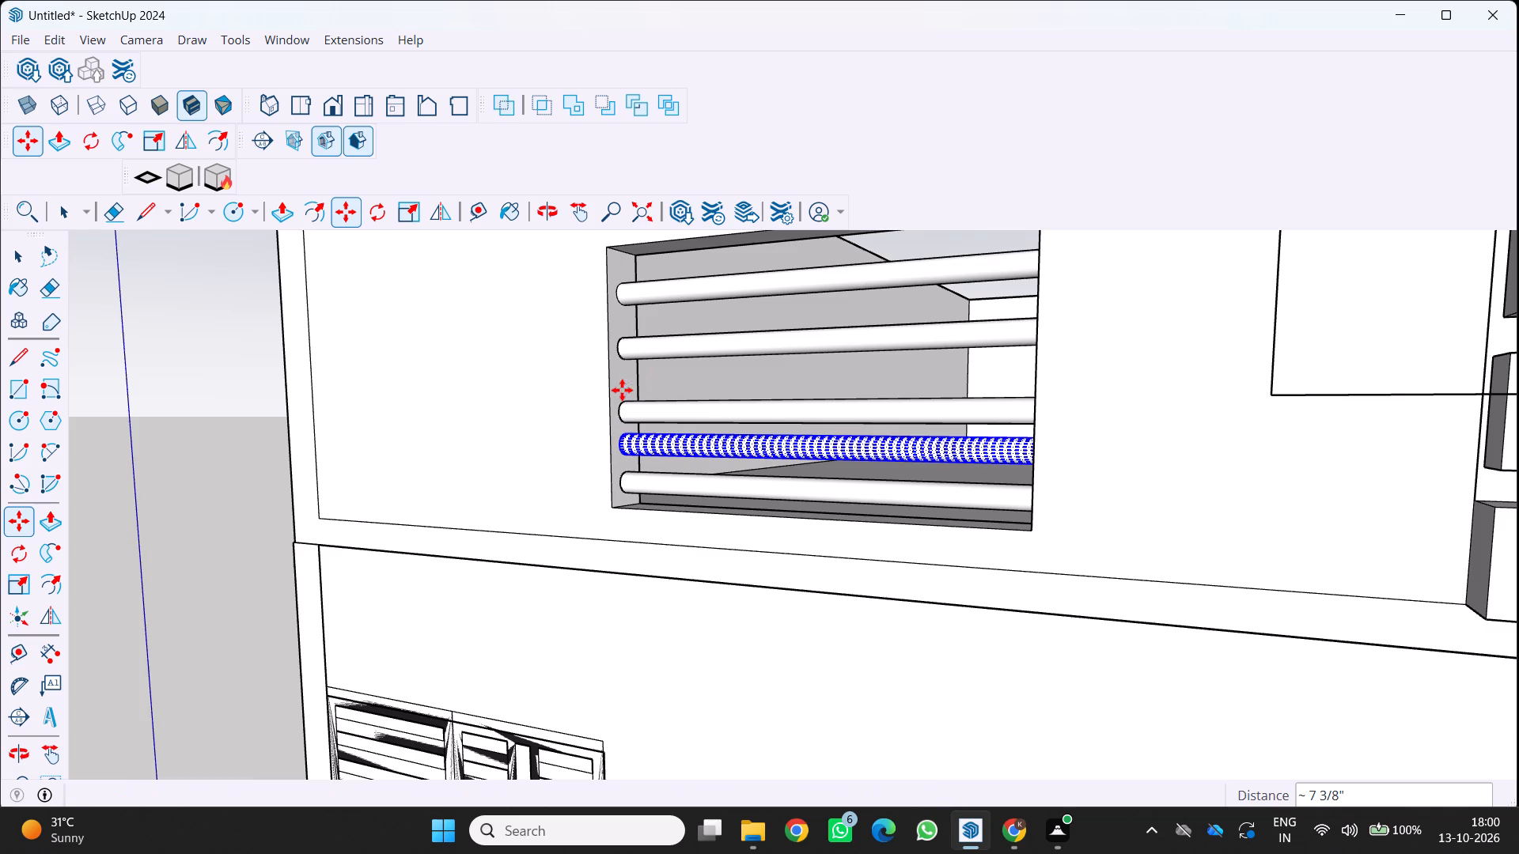
pyautogui.scroll(2, 638, 360)
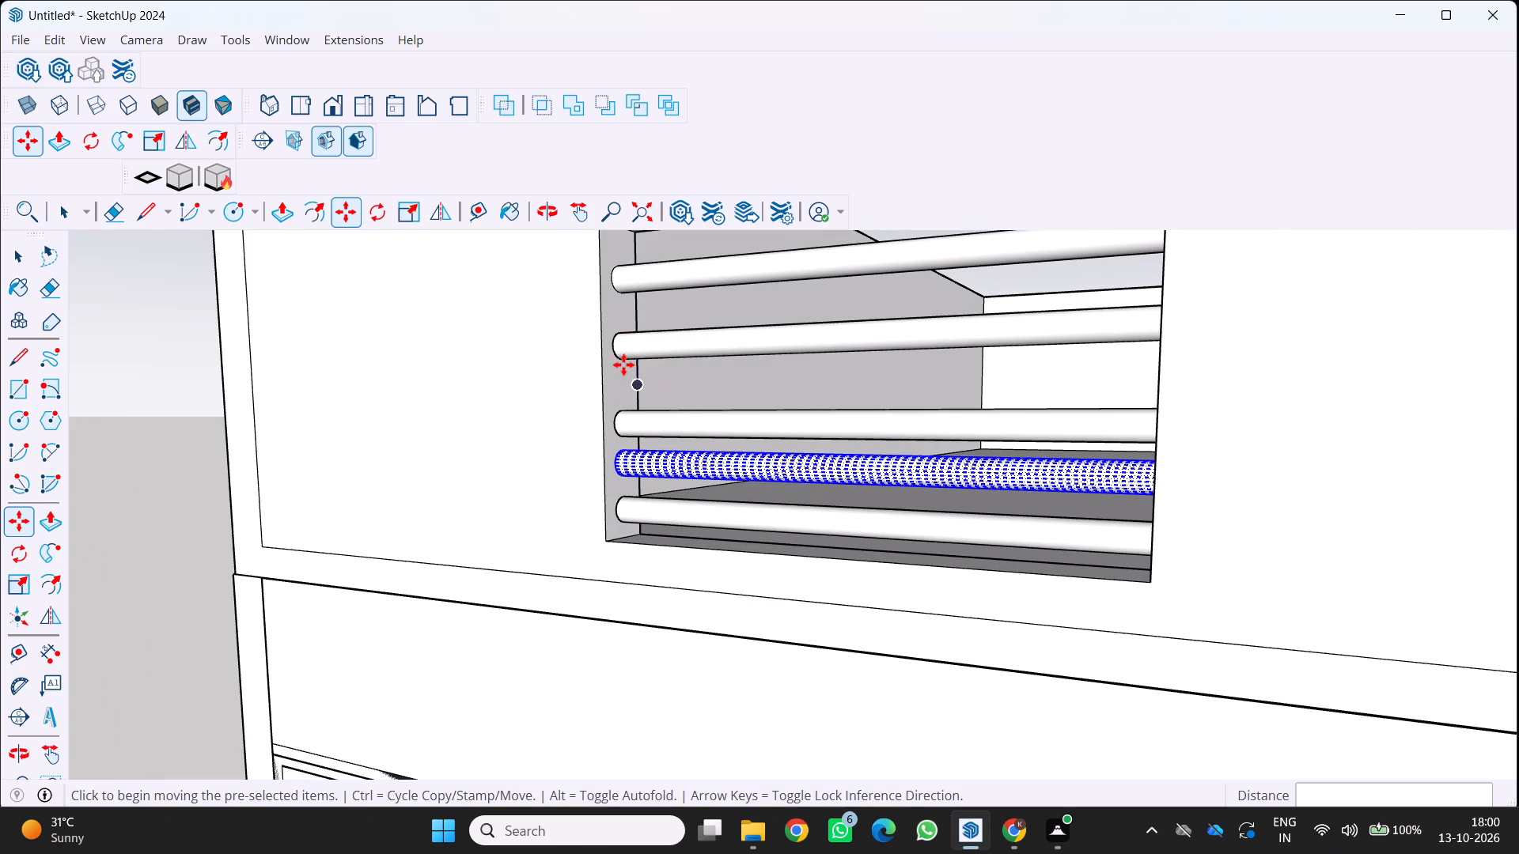
pyautogui.press('m')
pyautogui.click(611, 346)
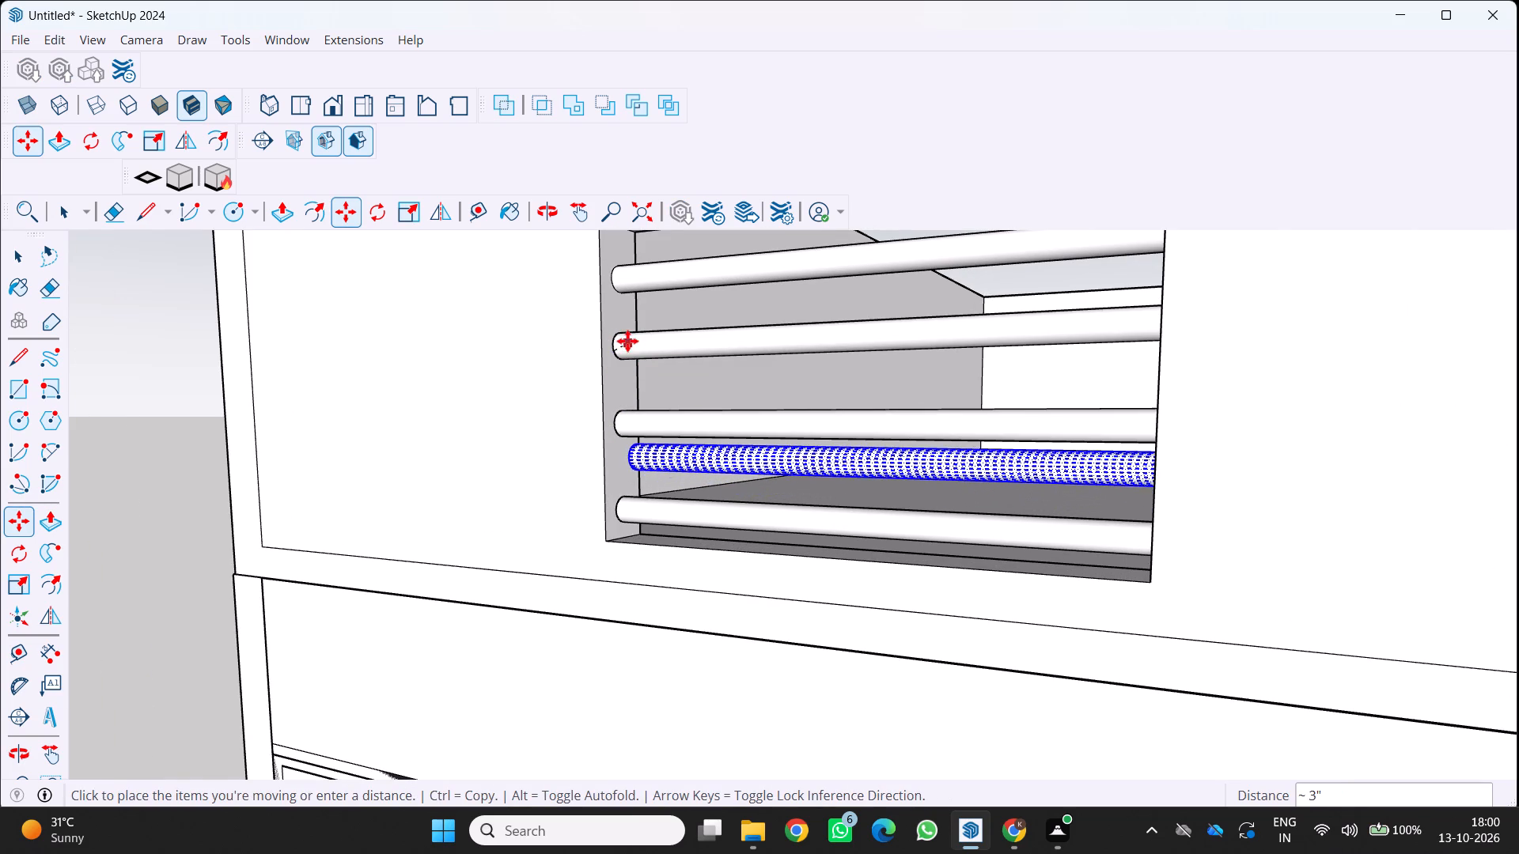
pyautogui.click(623, 349)
pyautogui.press('space')
pyautogui.press('space')
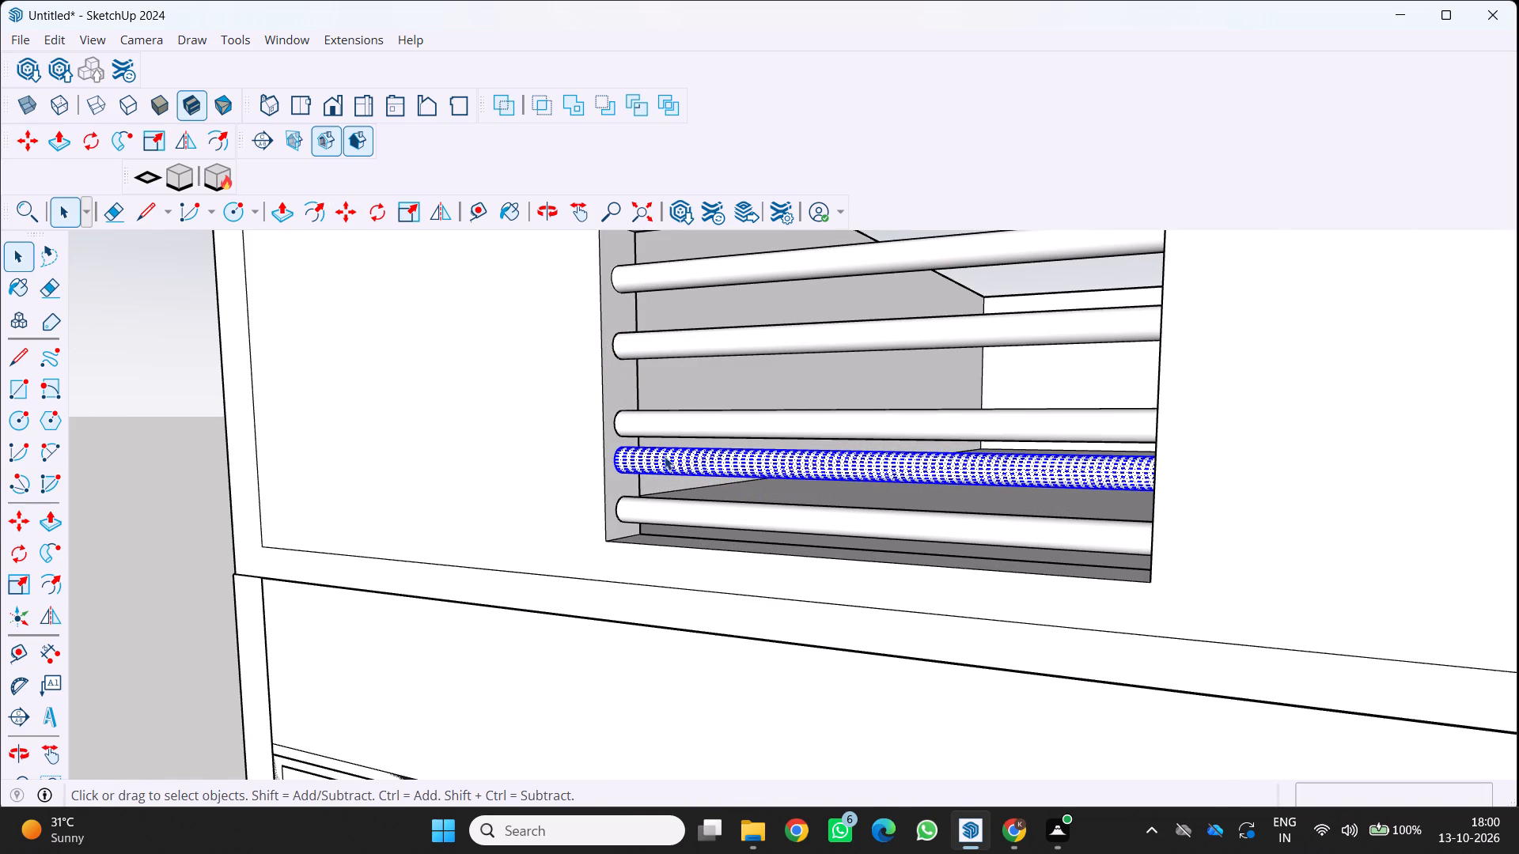
pyautogui.press('space')
pyautogui.press('space')
pyautogui.click(112, 584)
# Copy the second bar from the top about 6 5/16" down into the gap above the third bar.
pyautogui.scroll(-1, 126, 575)
pyautogui.moveTo(126, 575); pyautogui.dragTo(312, 682, button='middle')
pyautogui.scroll(-2, 305, 684)
pyautogui.moveTo(640, 506); pyautogui.dragTo(585, 348, button='middle')
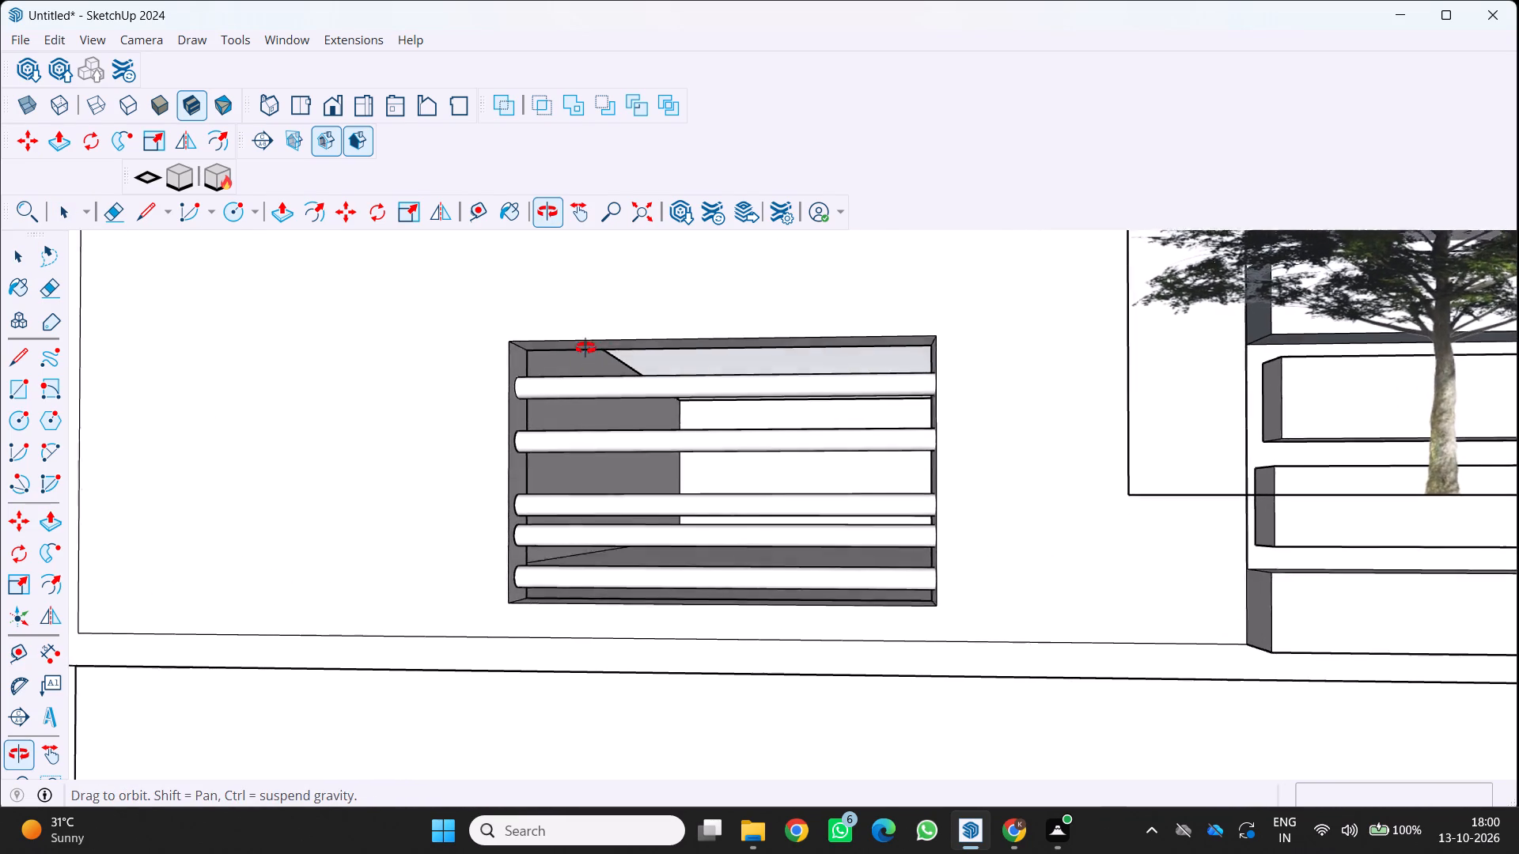
pyautogui.moveTo(585, 348); pyautogui.dragTo(585, 343, button='middle')
pyautogui.scroll(2, 532, 487)
pyautogui.press('m')
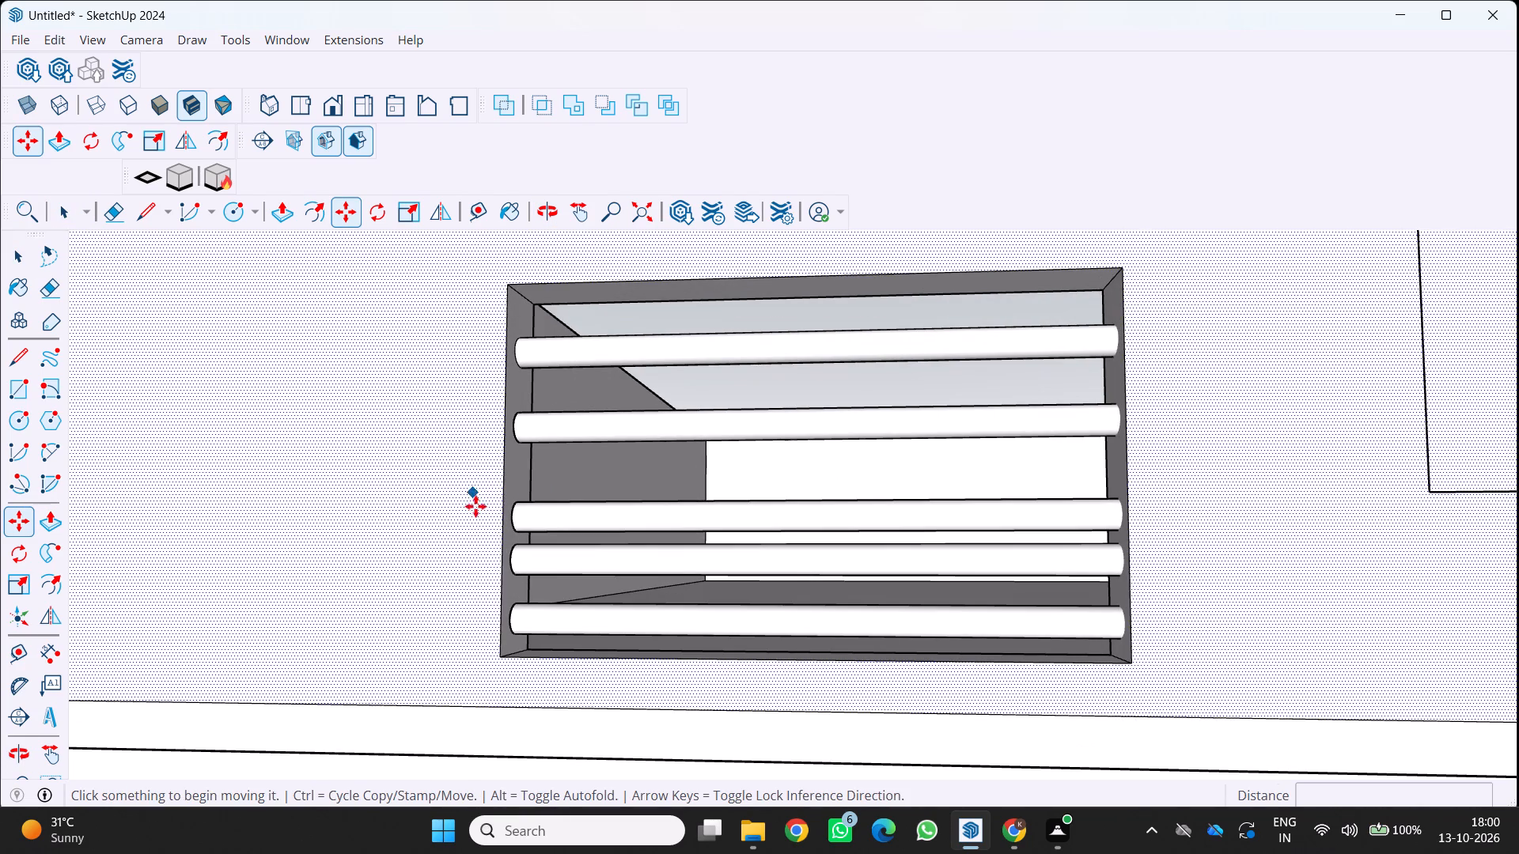
pyautogui.click(520, 448)
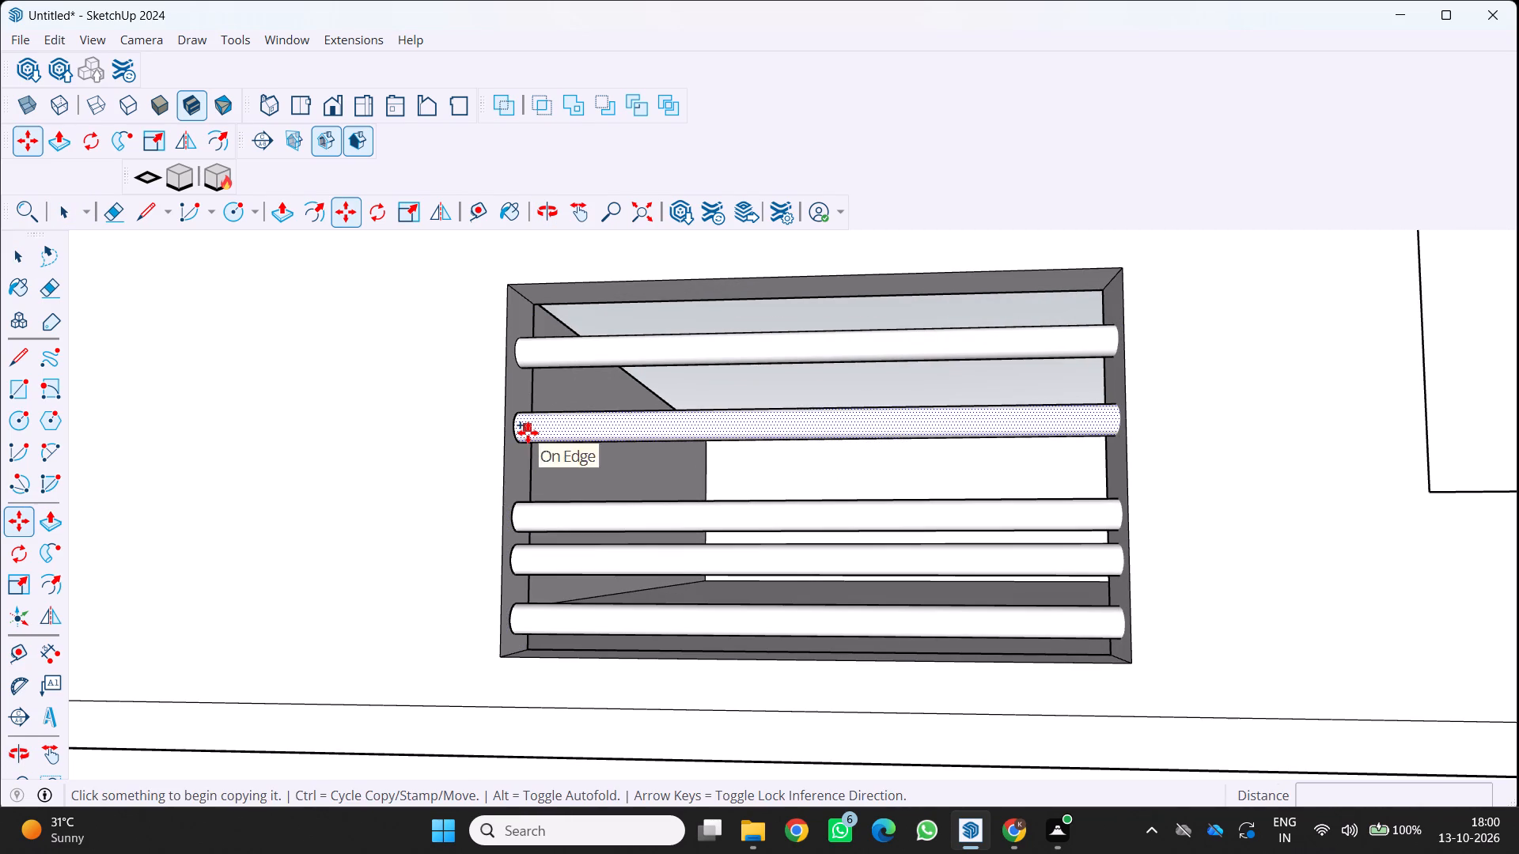
pyautogui.click(527, 432)
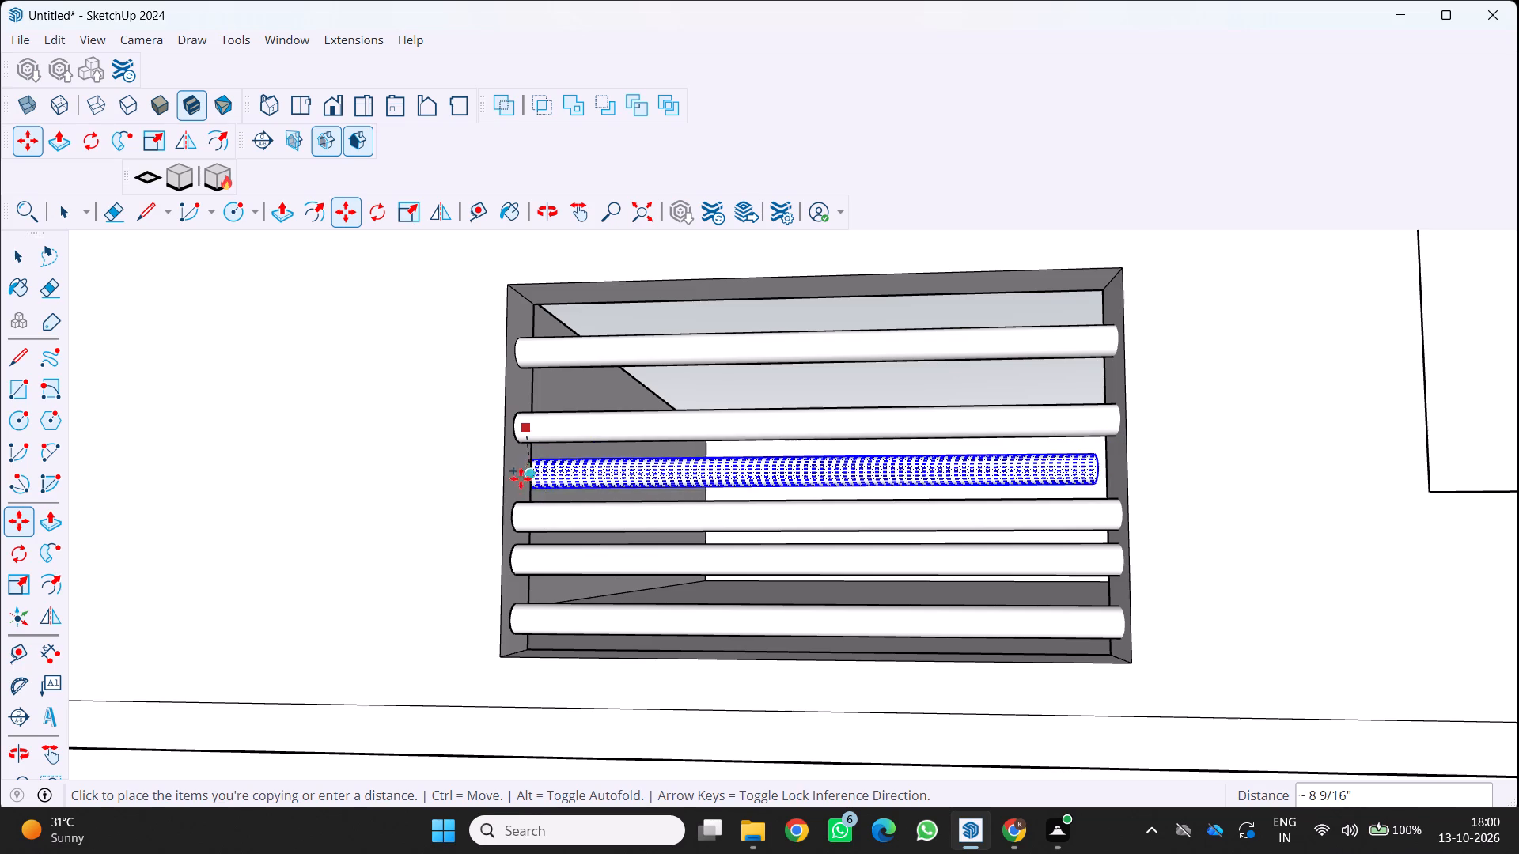
pyautogui.scroll(2, 511, 476)
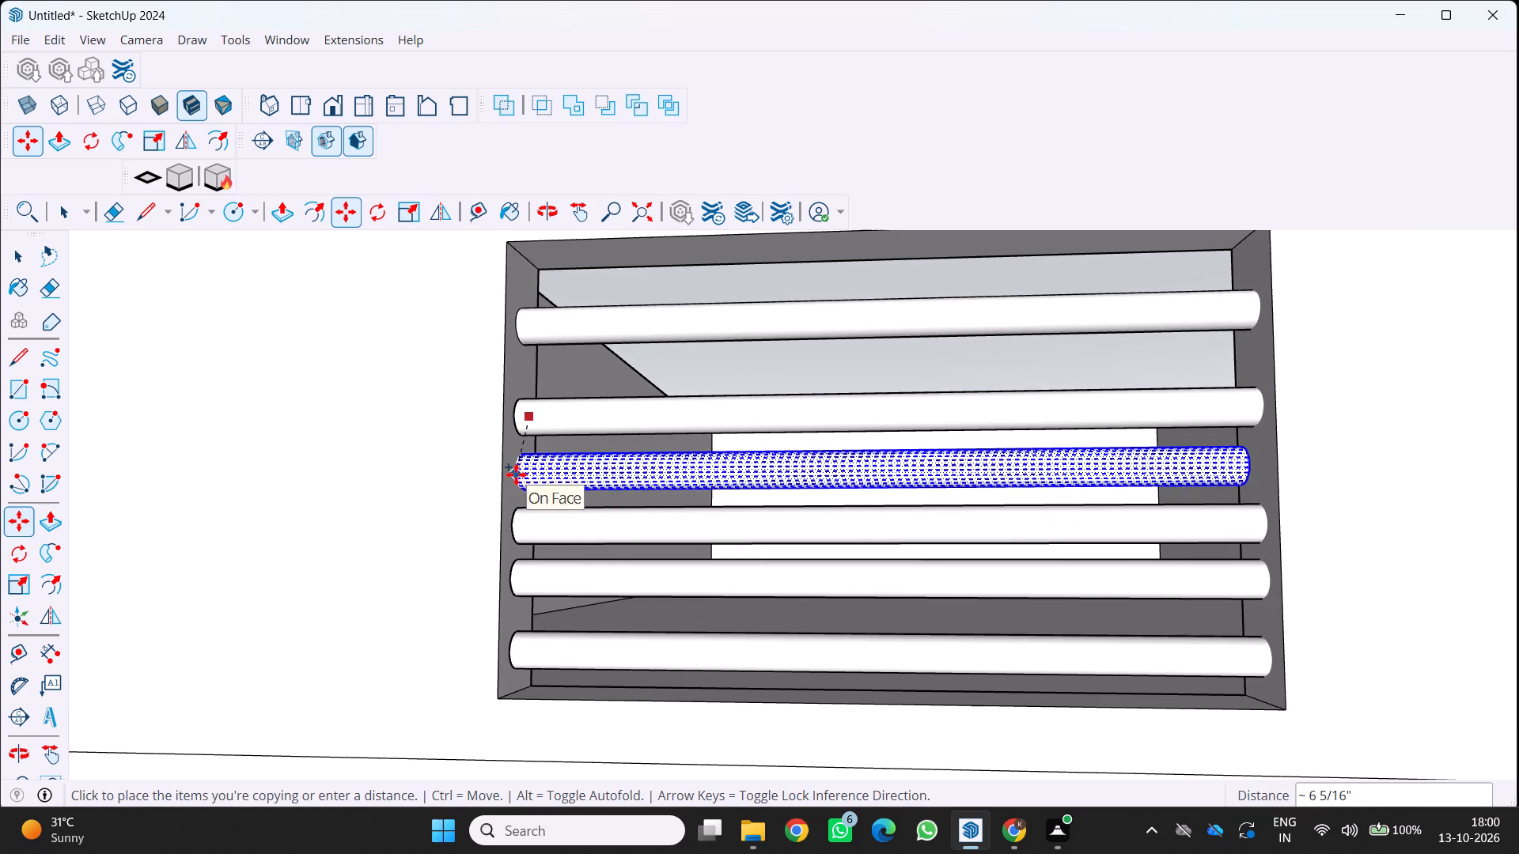
pyautogui.click(513, 474)
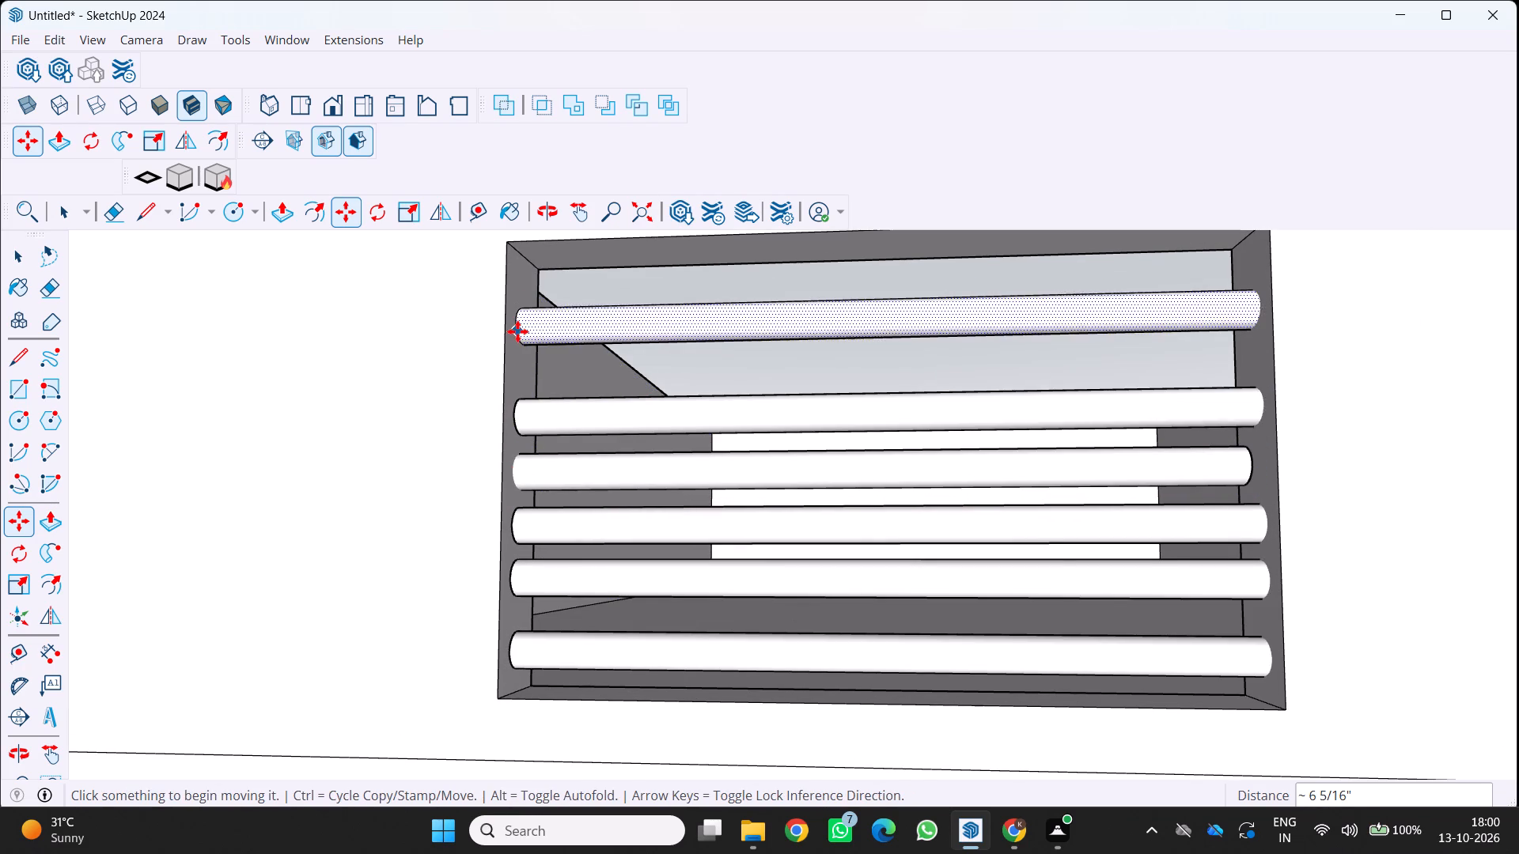
# Copy the top bar about 4 3/4" down into the gap above the second bar.
pyautogui.press('m')
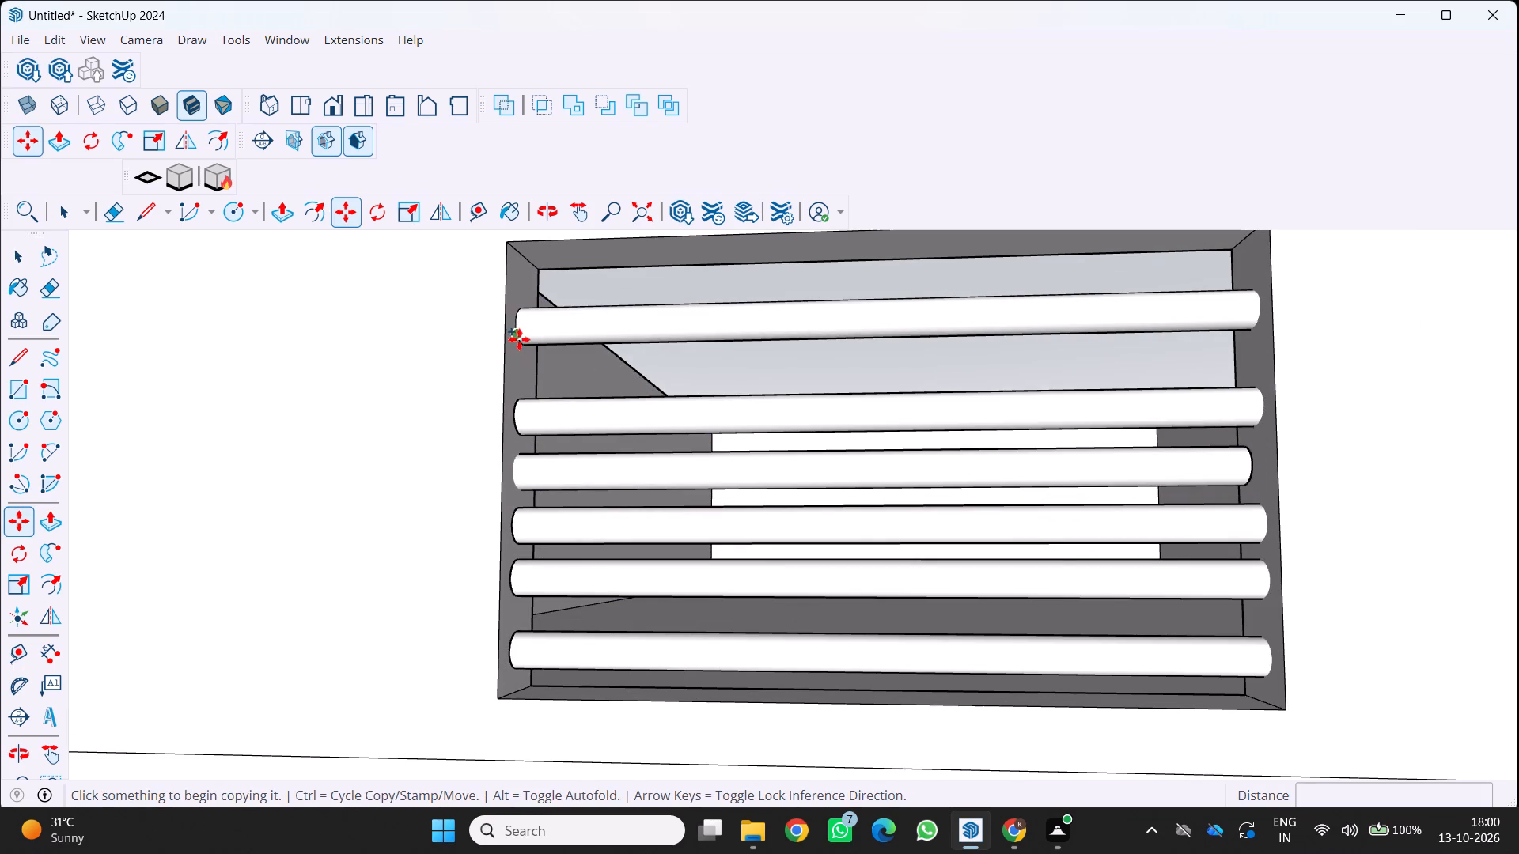
pyautogui.click(519, 339)
pyautogui.click(525, 385)
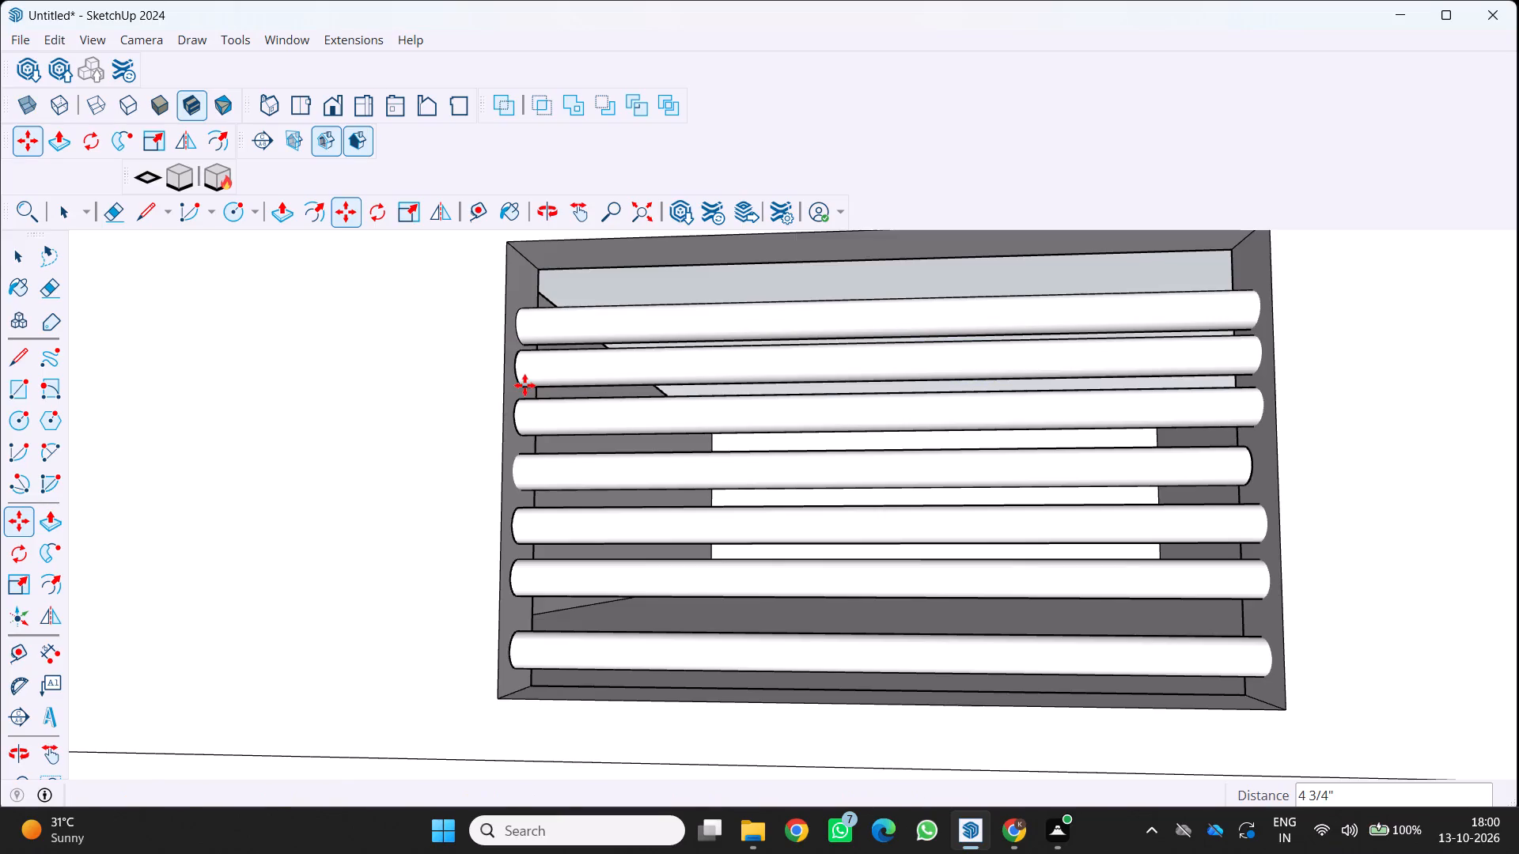
pyautogui.press('space')
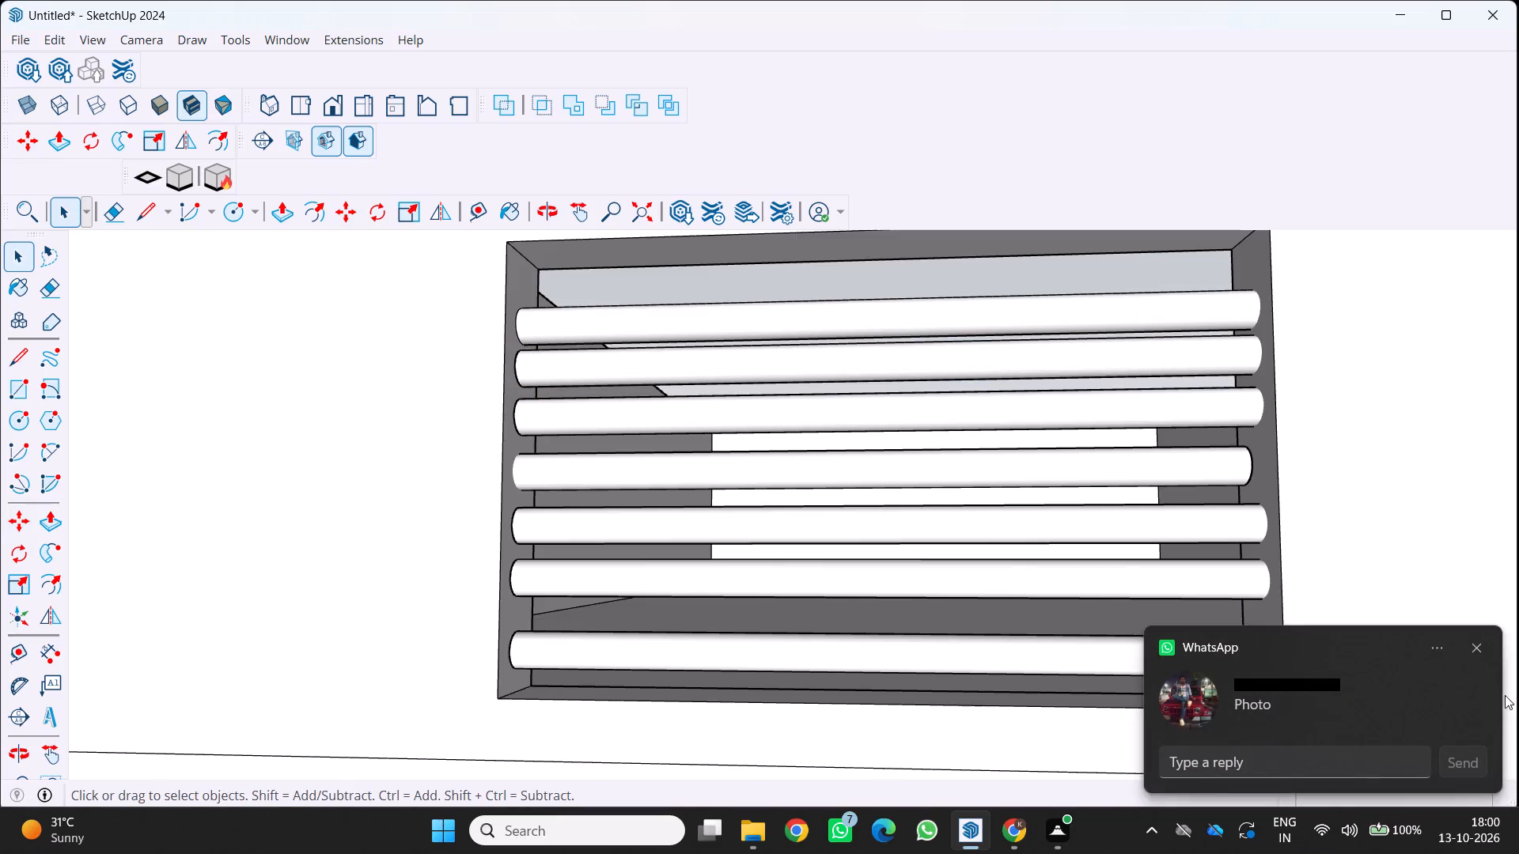
# Dismiss the WhatsApp notification covering the model view.
pyautogui.click(1480, 641)
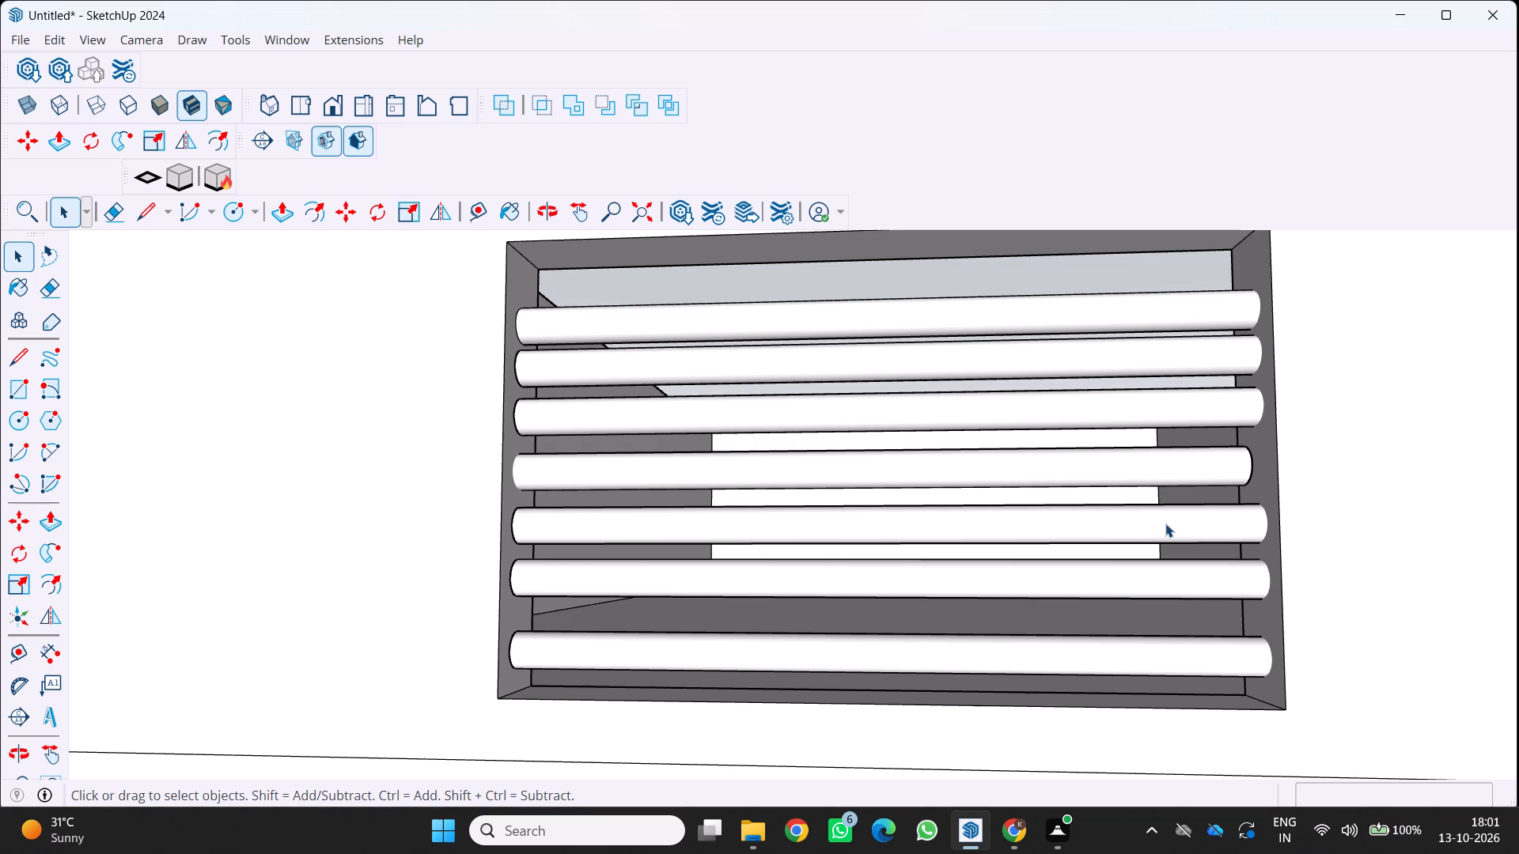
# Move the top bar 2" up within the upper-floor window opening.
pyautogui.moveTo(761, 323); pyautogui.dragTo(831, 365, button='middle')
pyautogui.scroll(1, 761, 323)
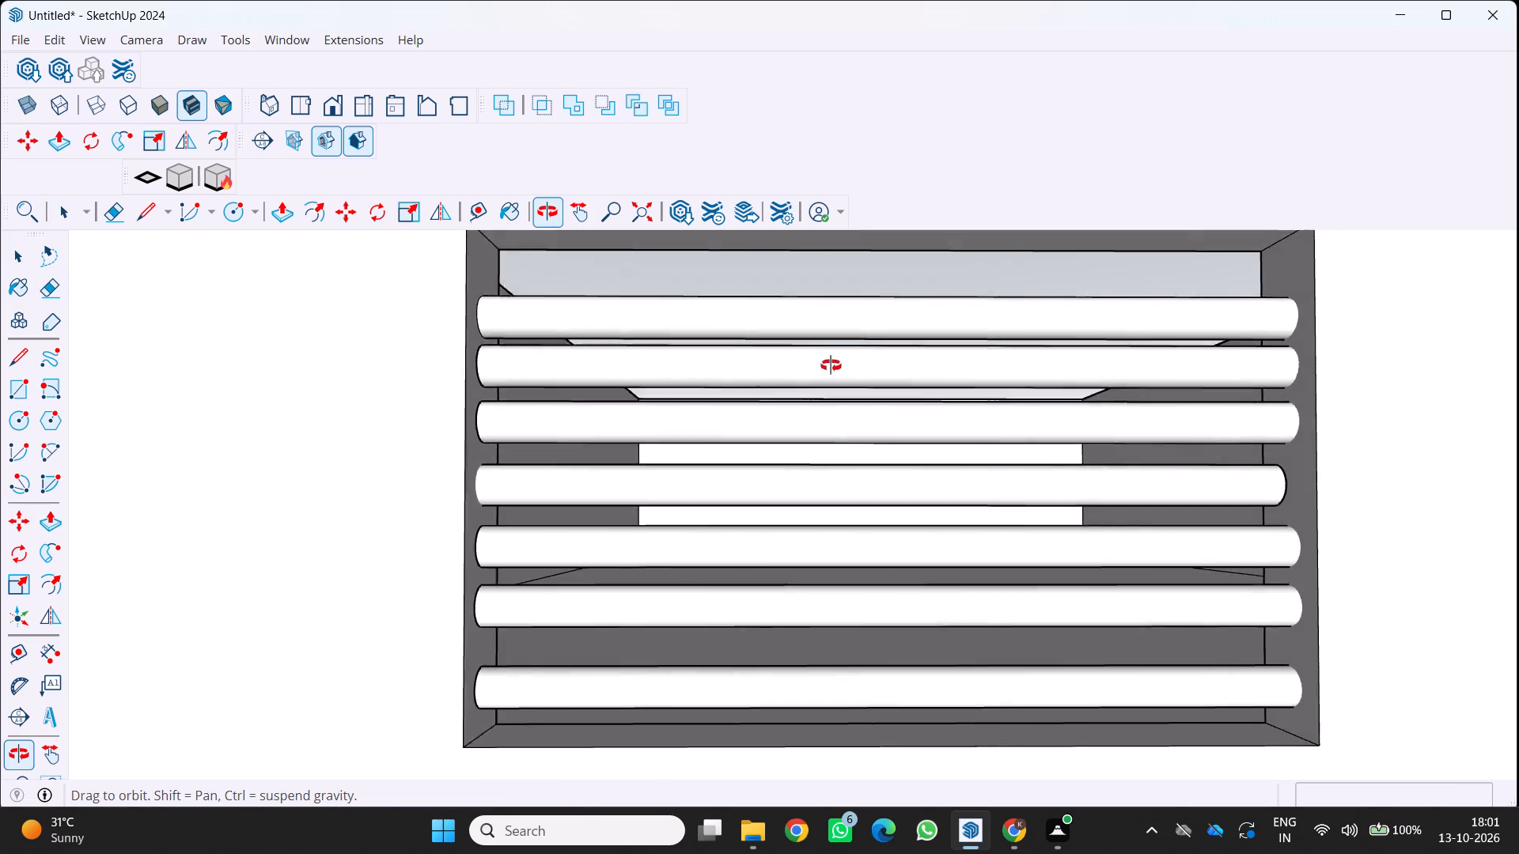
pyautogui.moveTo(831, 365); pyautogui.dragTo(835, 368, button='middle')
pyautogui.scroll(-5, 665, 311)
pyautogui.moveTo(665, 308); pyautogui.dragTo(530, 289, button='middle')
pyautogui.scroll(1, 665, 308)
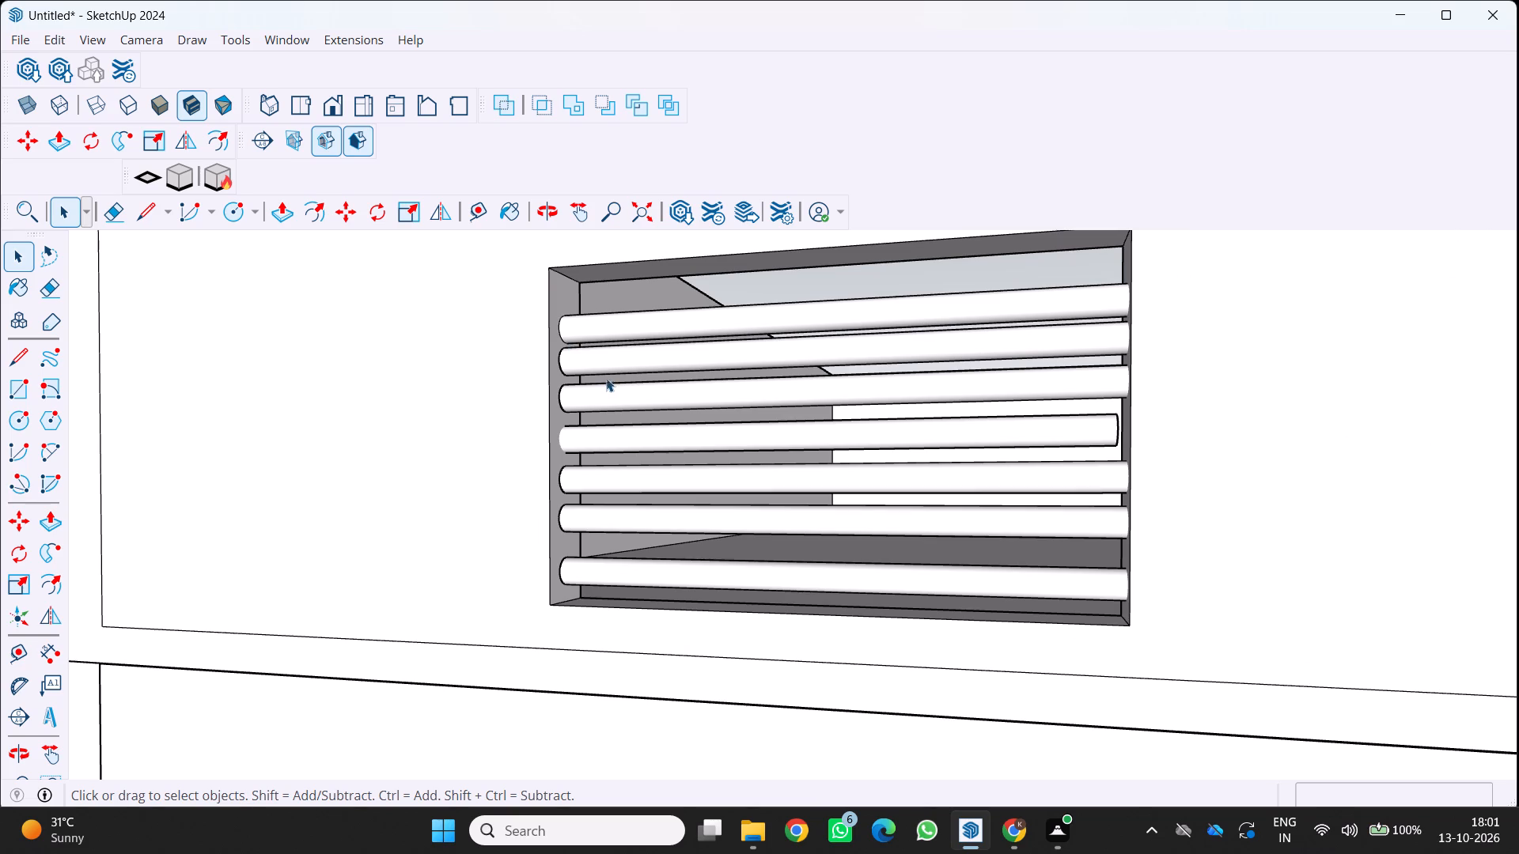
pyautogui.click(642, 334)
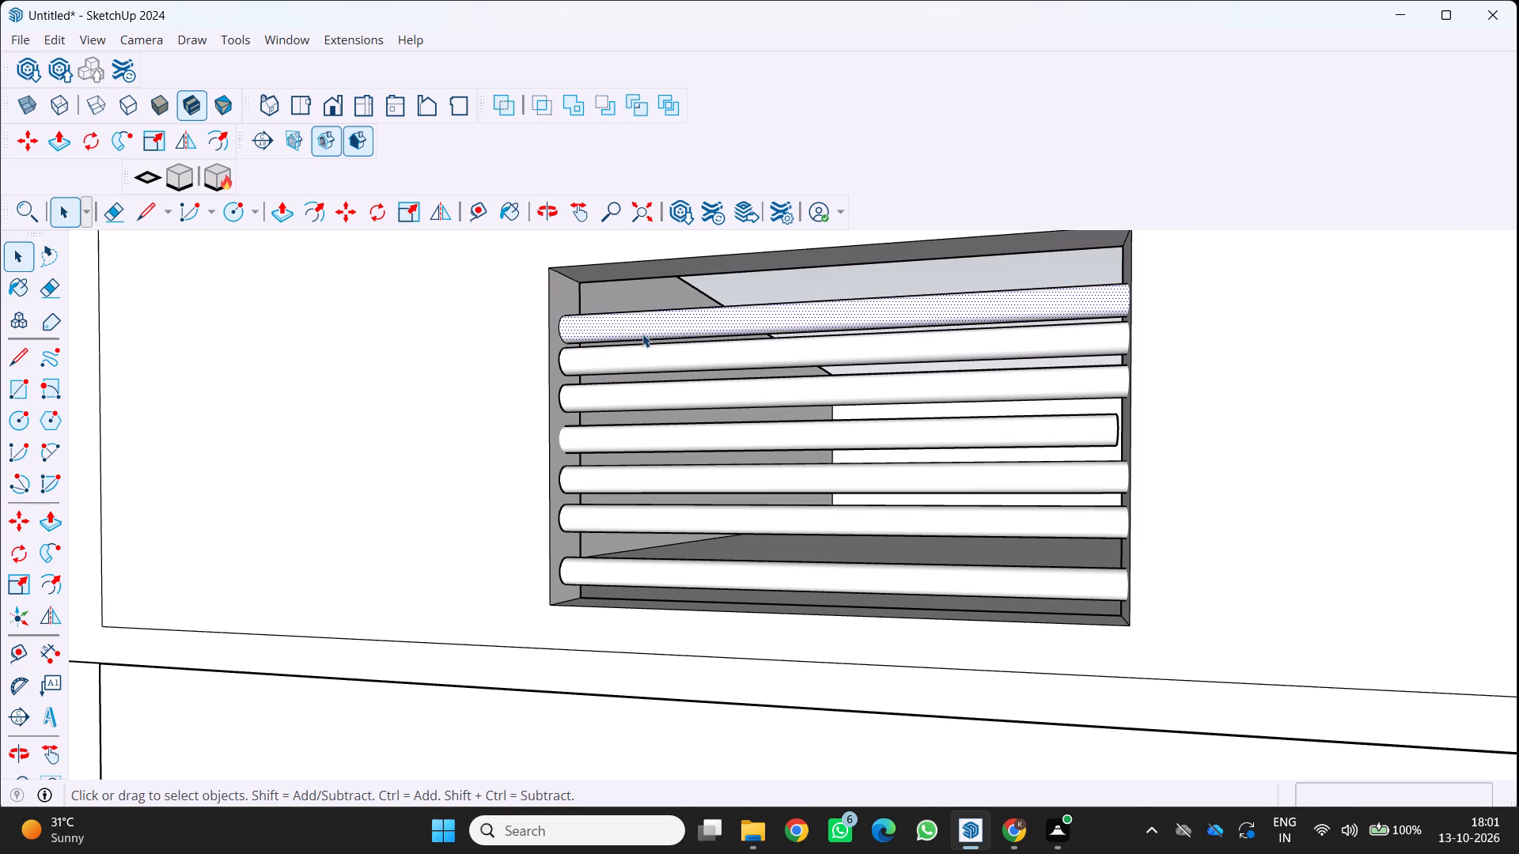
pyautogui.press('m')
pyautogui.click(561, 328)
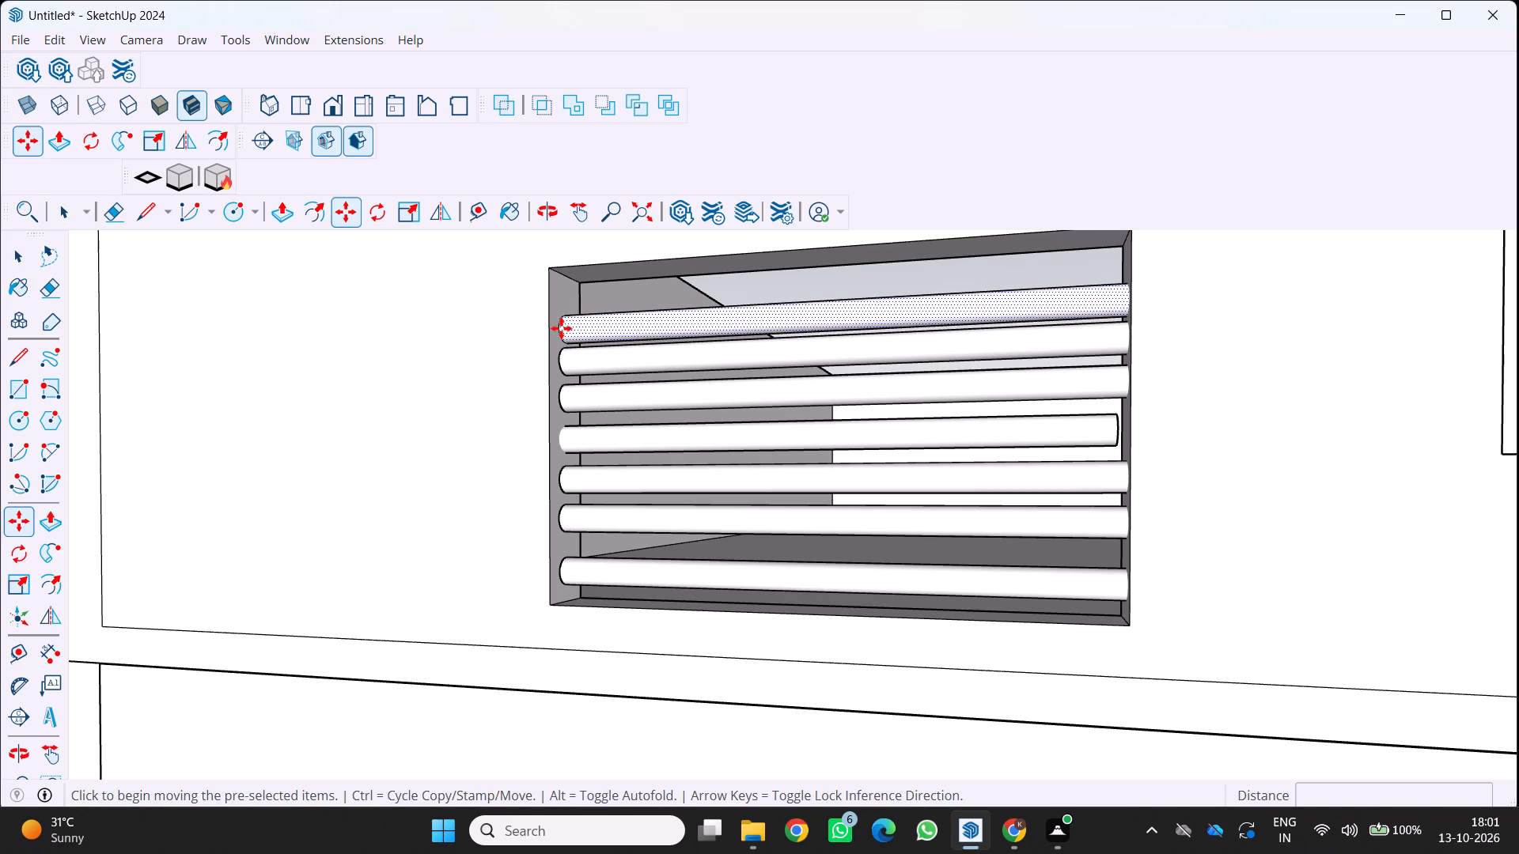
pyautogui.click(559, 308)
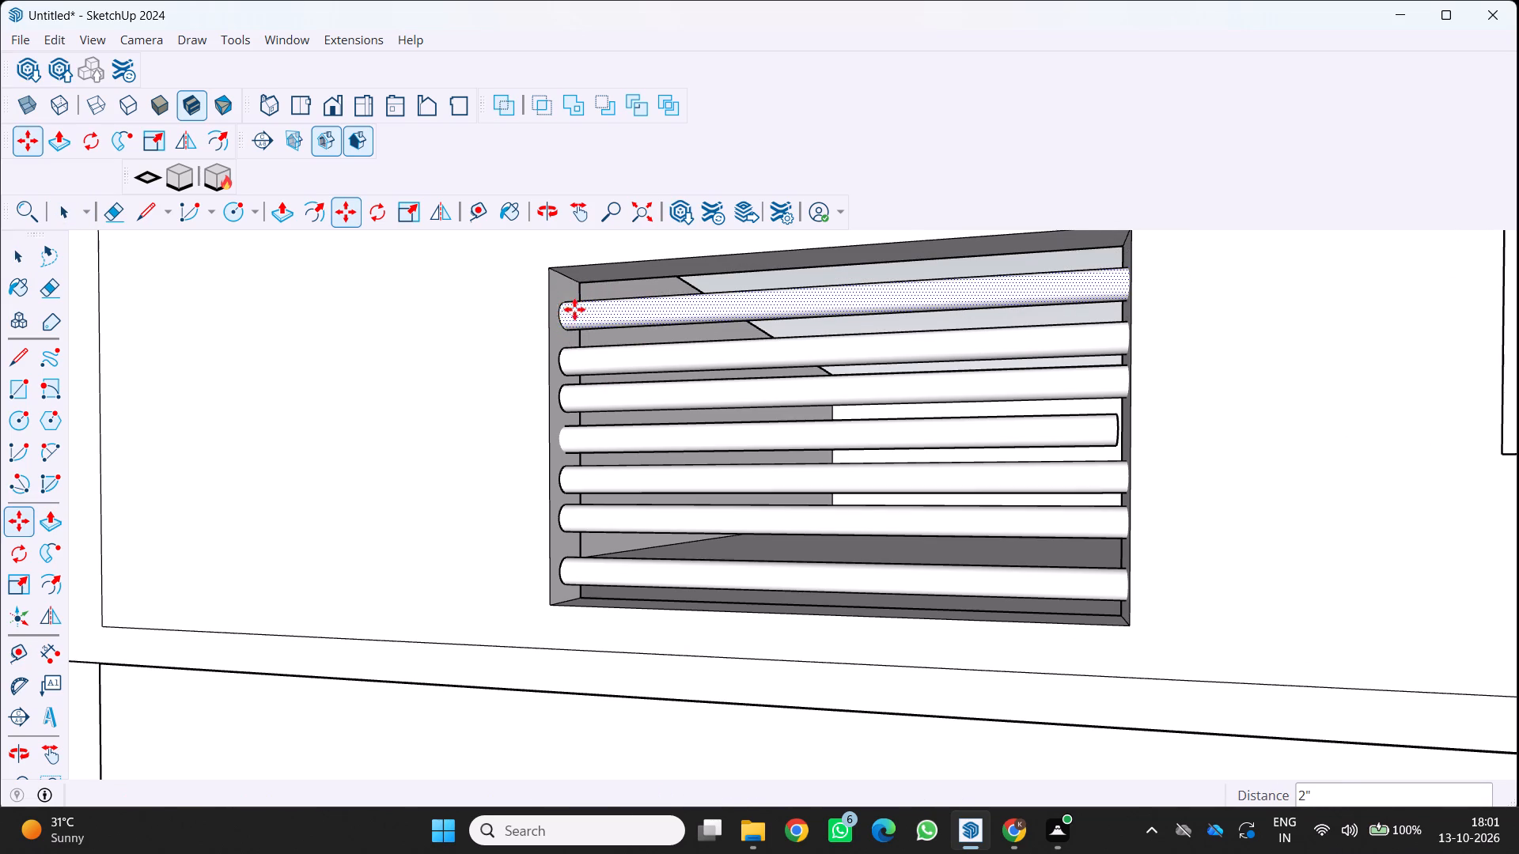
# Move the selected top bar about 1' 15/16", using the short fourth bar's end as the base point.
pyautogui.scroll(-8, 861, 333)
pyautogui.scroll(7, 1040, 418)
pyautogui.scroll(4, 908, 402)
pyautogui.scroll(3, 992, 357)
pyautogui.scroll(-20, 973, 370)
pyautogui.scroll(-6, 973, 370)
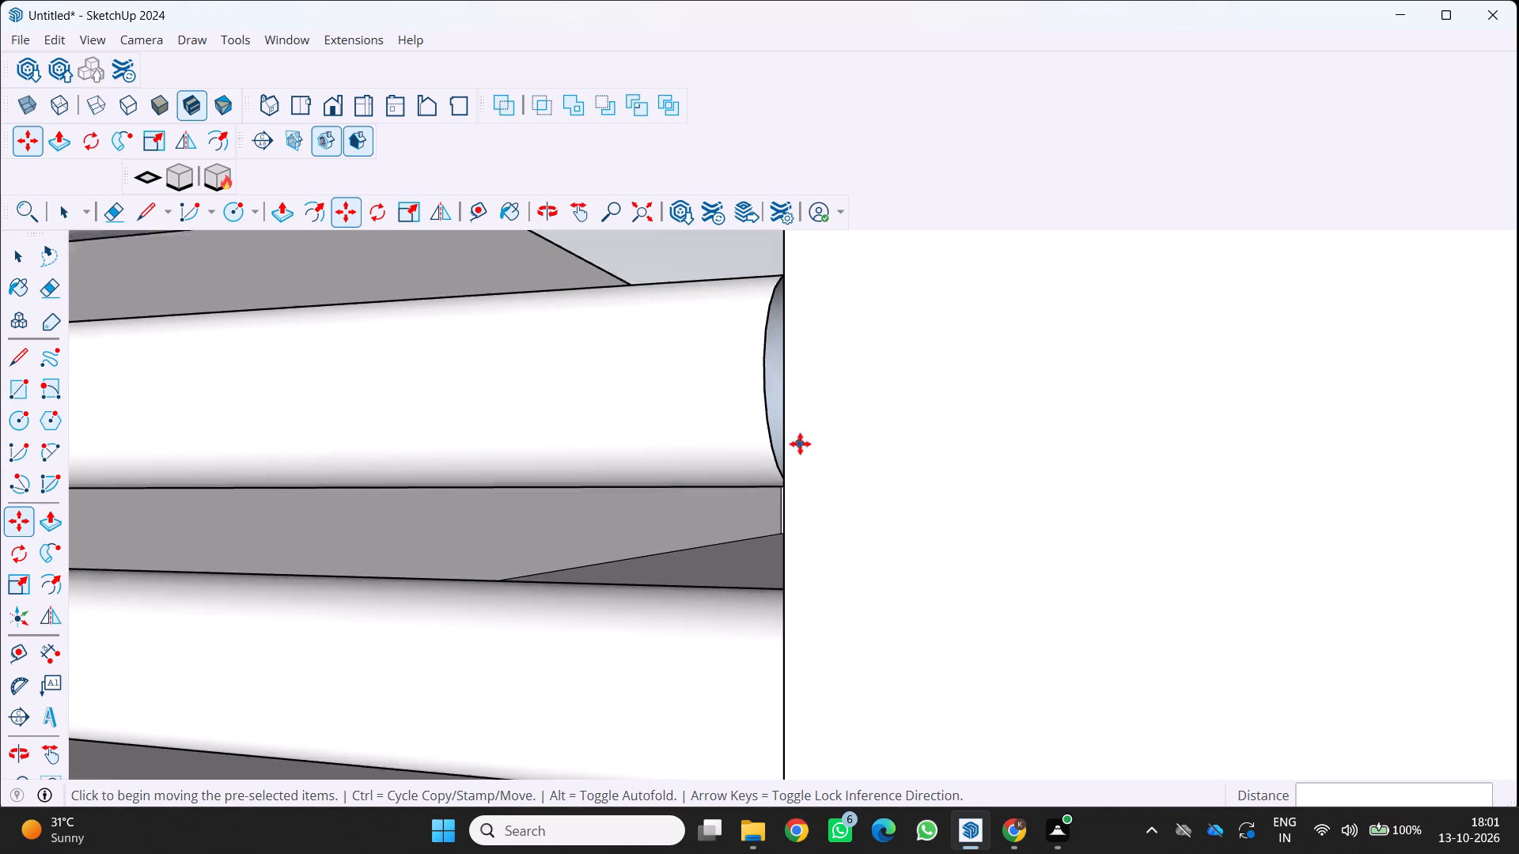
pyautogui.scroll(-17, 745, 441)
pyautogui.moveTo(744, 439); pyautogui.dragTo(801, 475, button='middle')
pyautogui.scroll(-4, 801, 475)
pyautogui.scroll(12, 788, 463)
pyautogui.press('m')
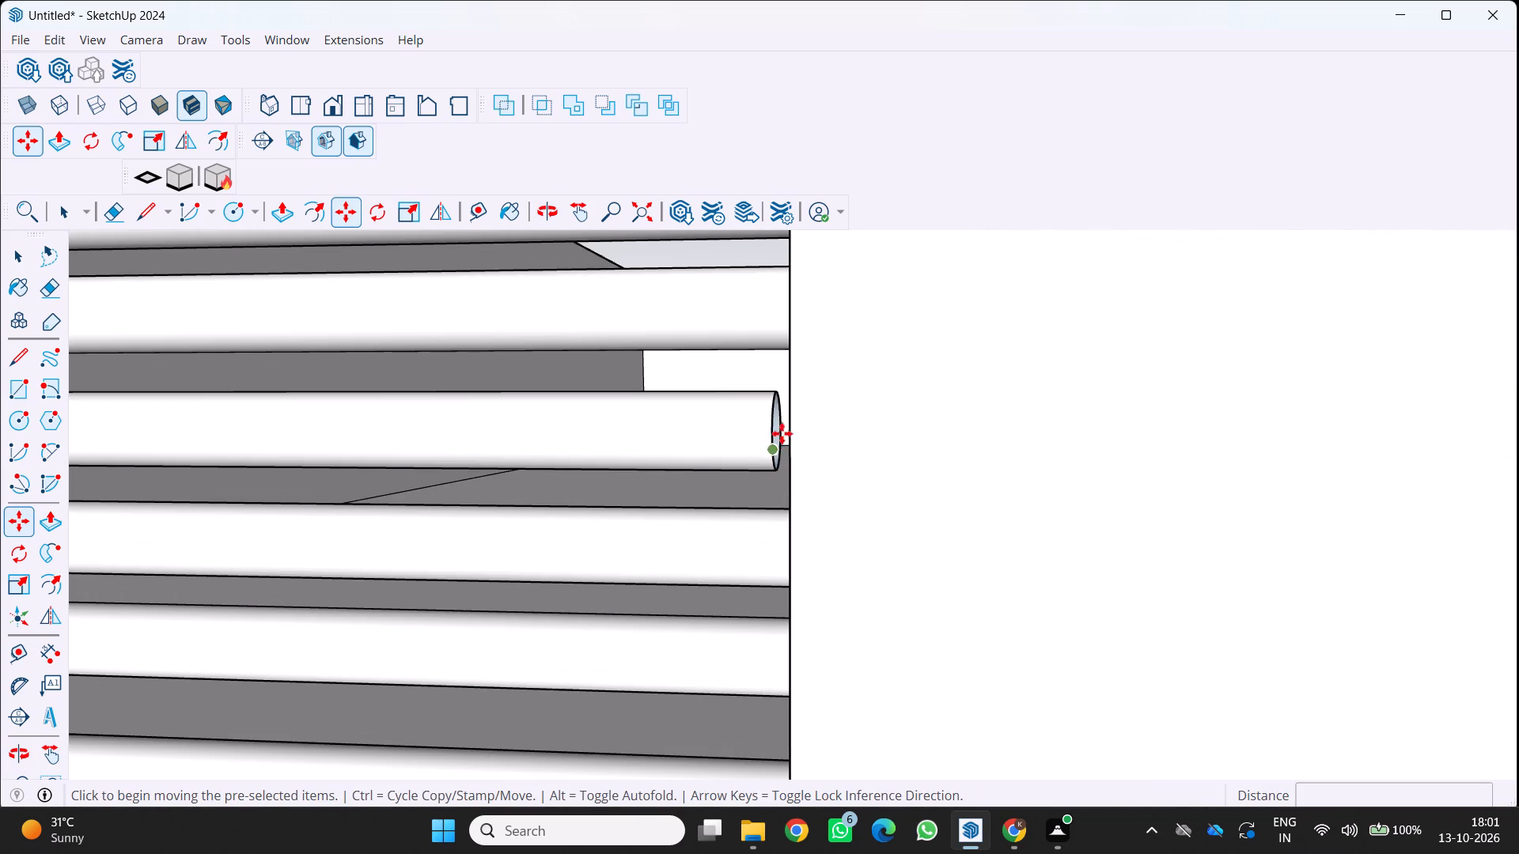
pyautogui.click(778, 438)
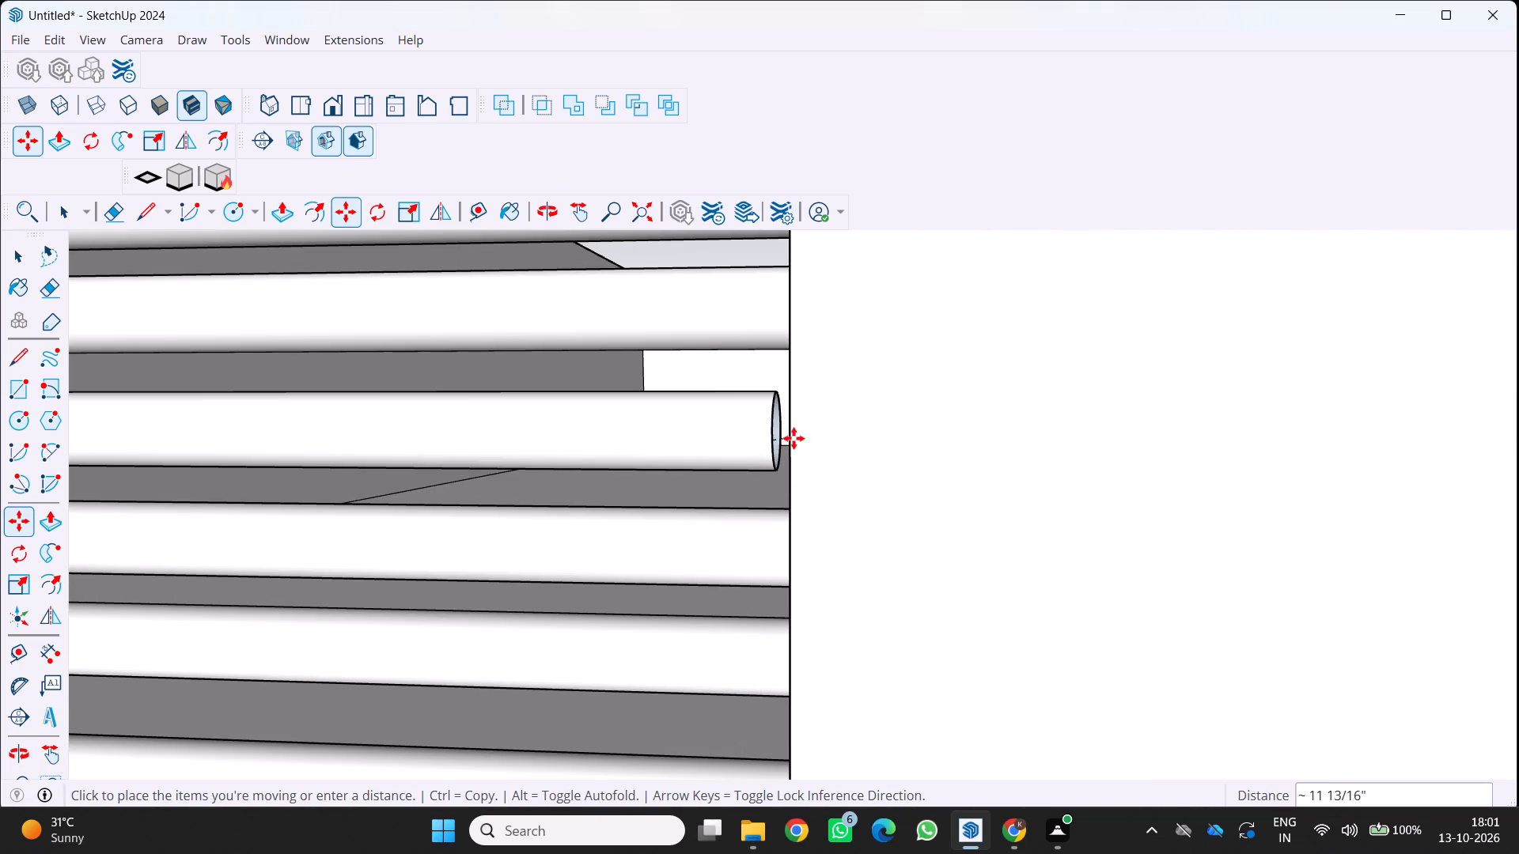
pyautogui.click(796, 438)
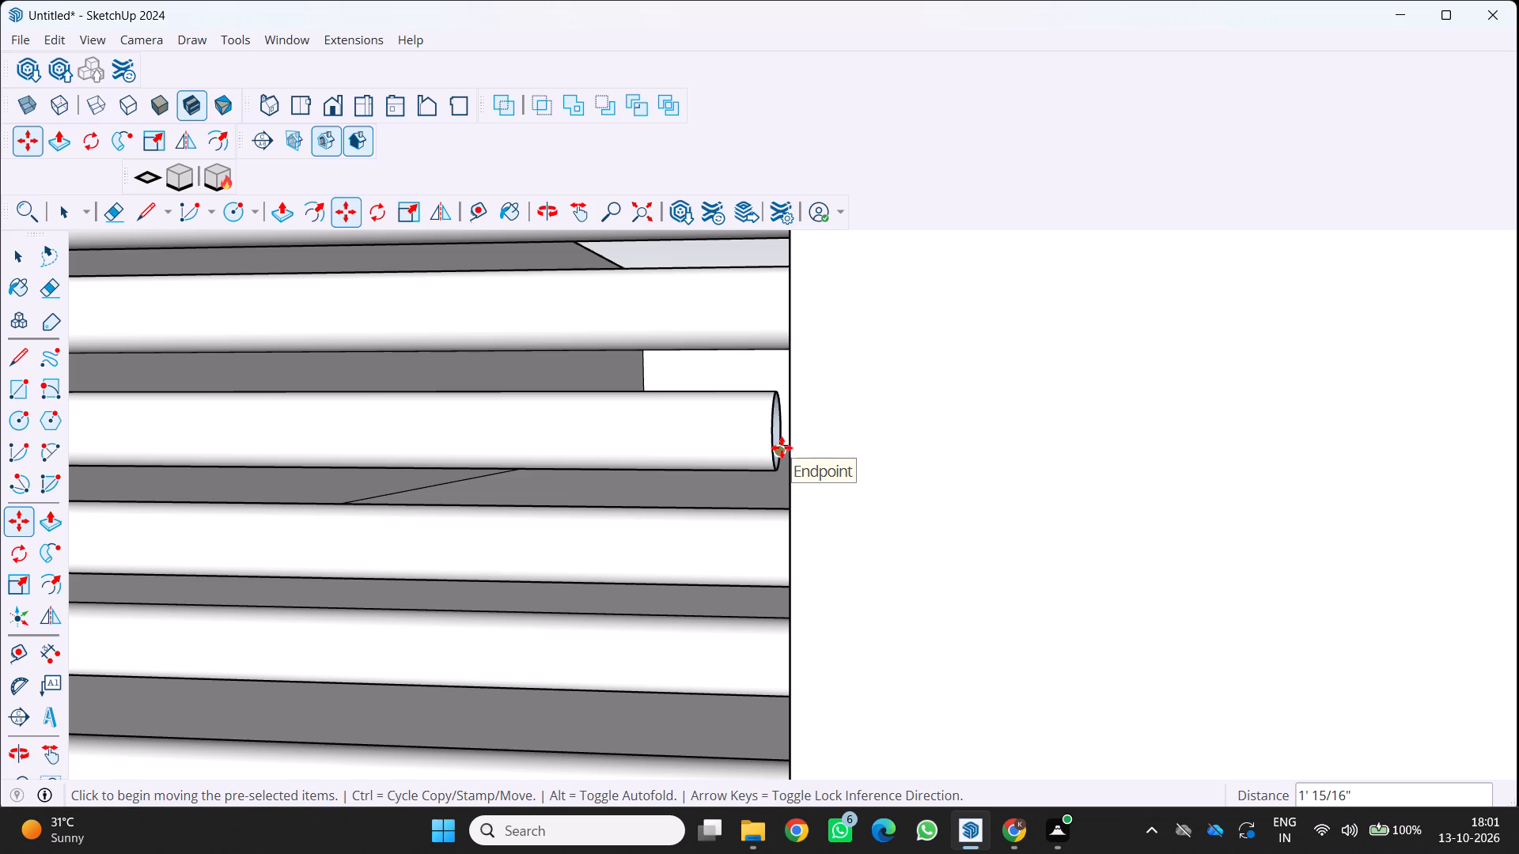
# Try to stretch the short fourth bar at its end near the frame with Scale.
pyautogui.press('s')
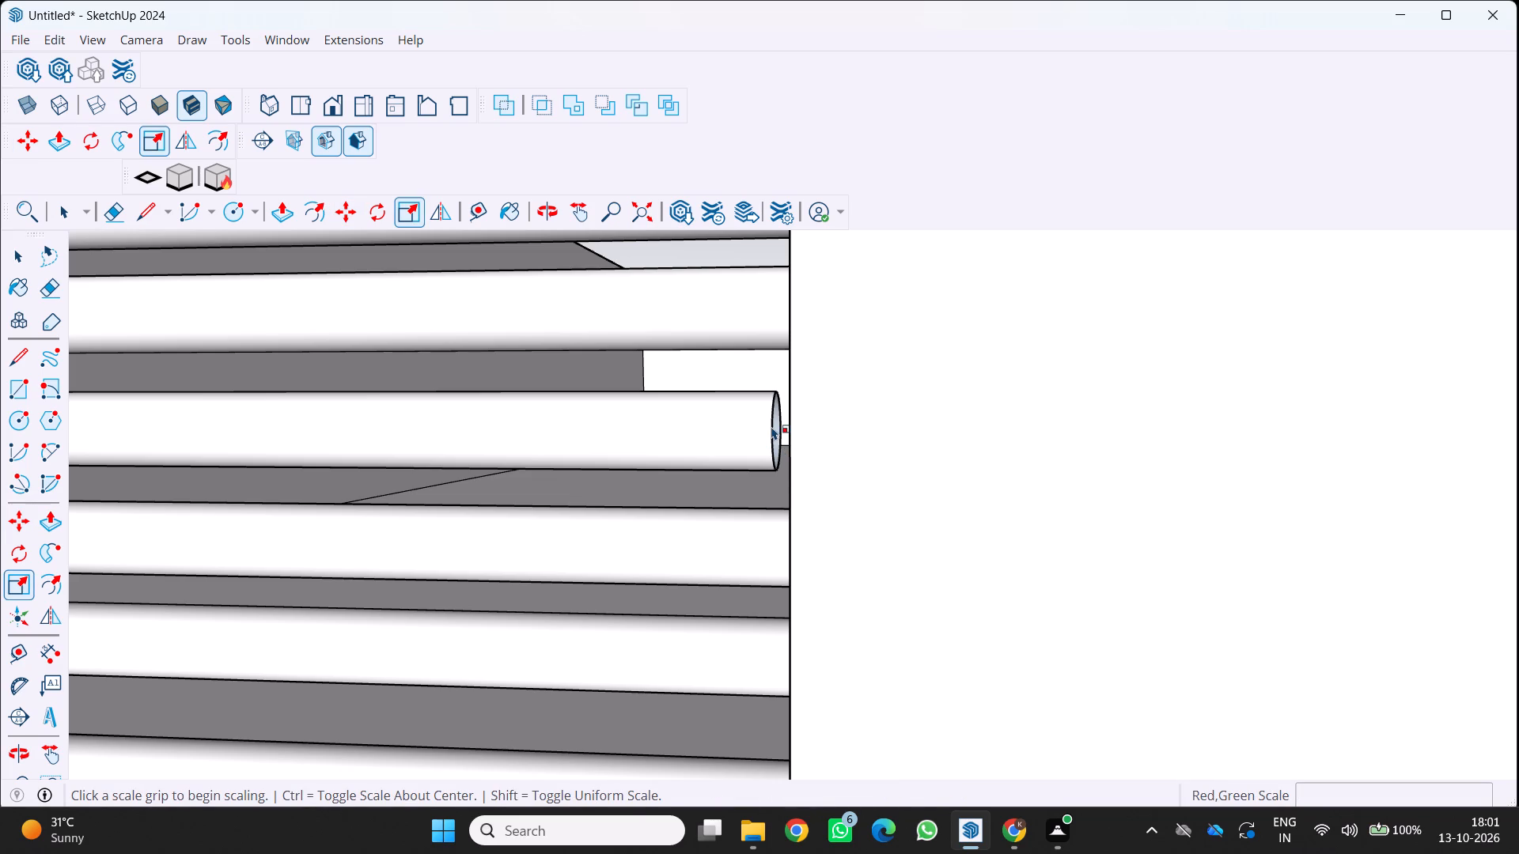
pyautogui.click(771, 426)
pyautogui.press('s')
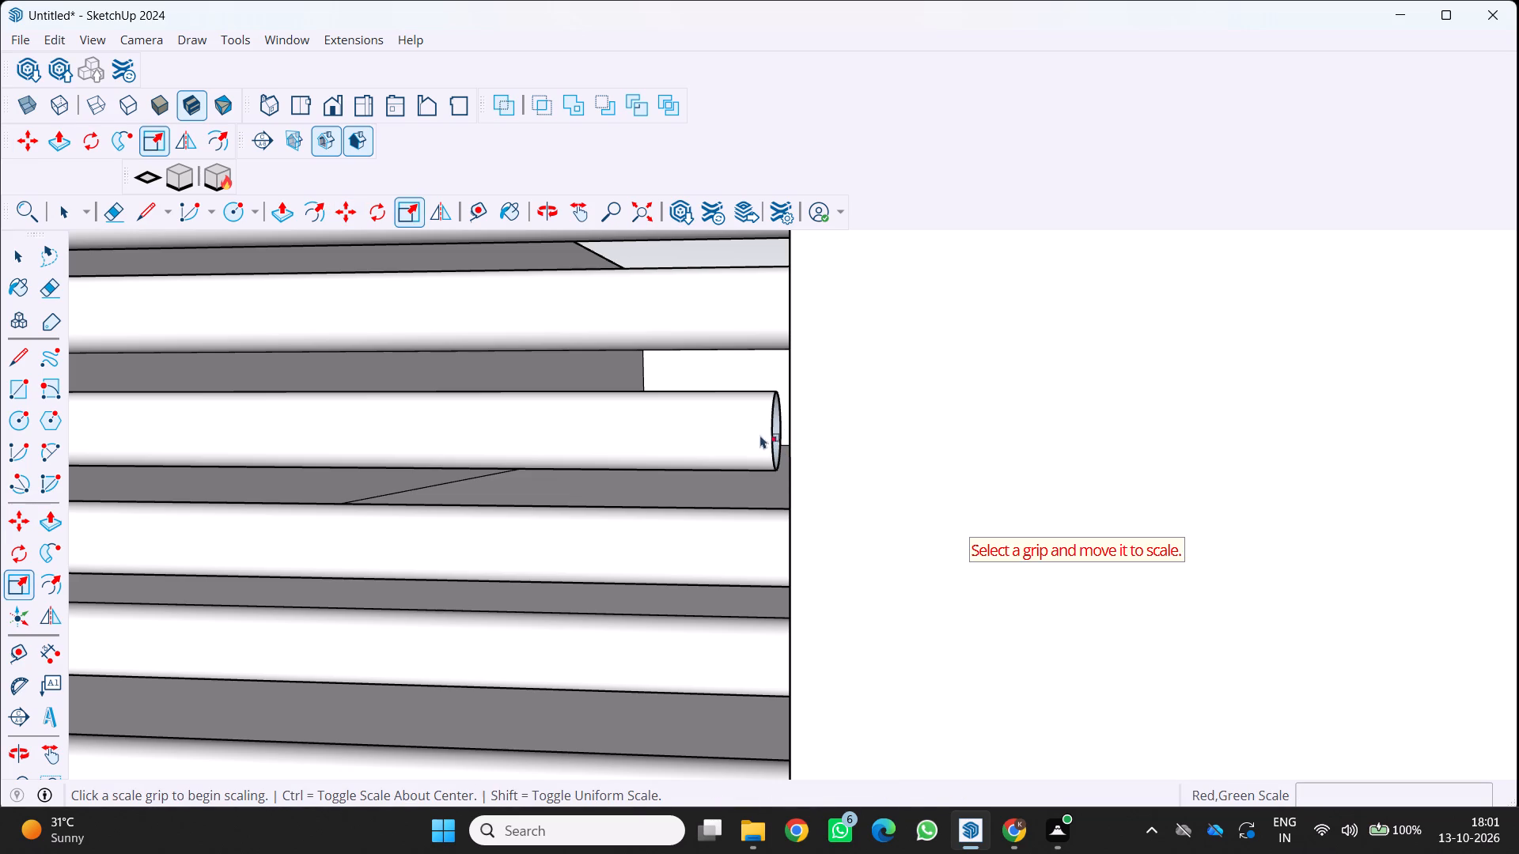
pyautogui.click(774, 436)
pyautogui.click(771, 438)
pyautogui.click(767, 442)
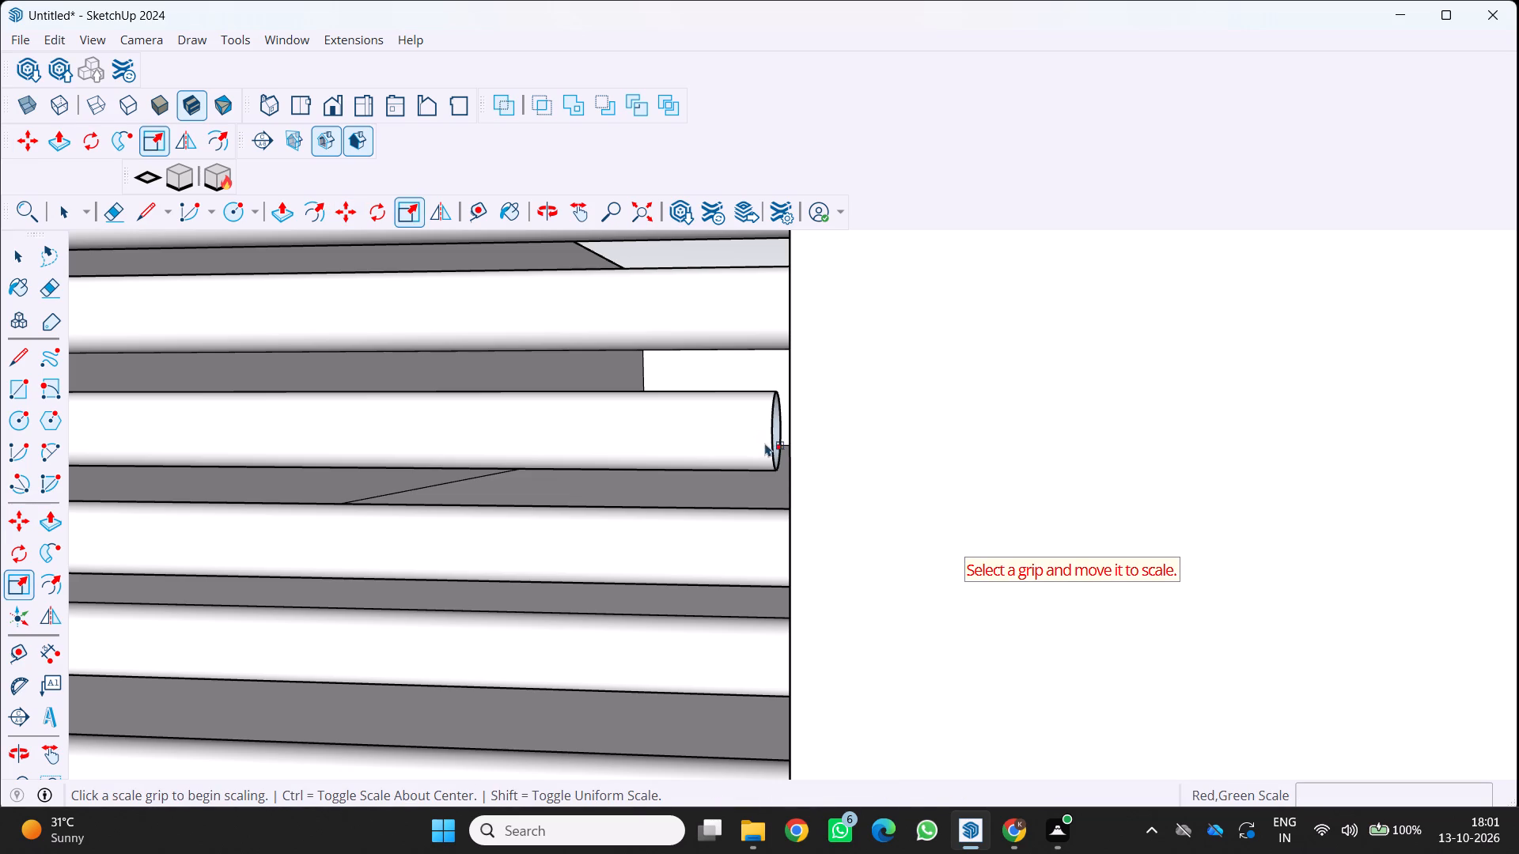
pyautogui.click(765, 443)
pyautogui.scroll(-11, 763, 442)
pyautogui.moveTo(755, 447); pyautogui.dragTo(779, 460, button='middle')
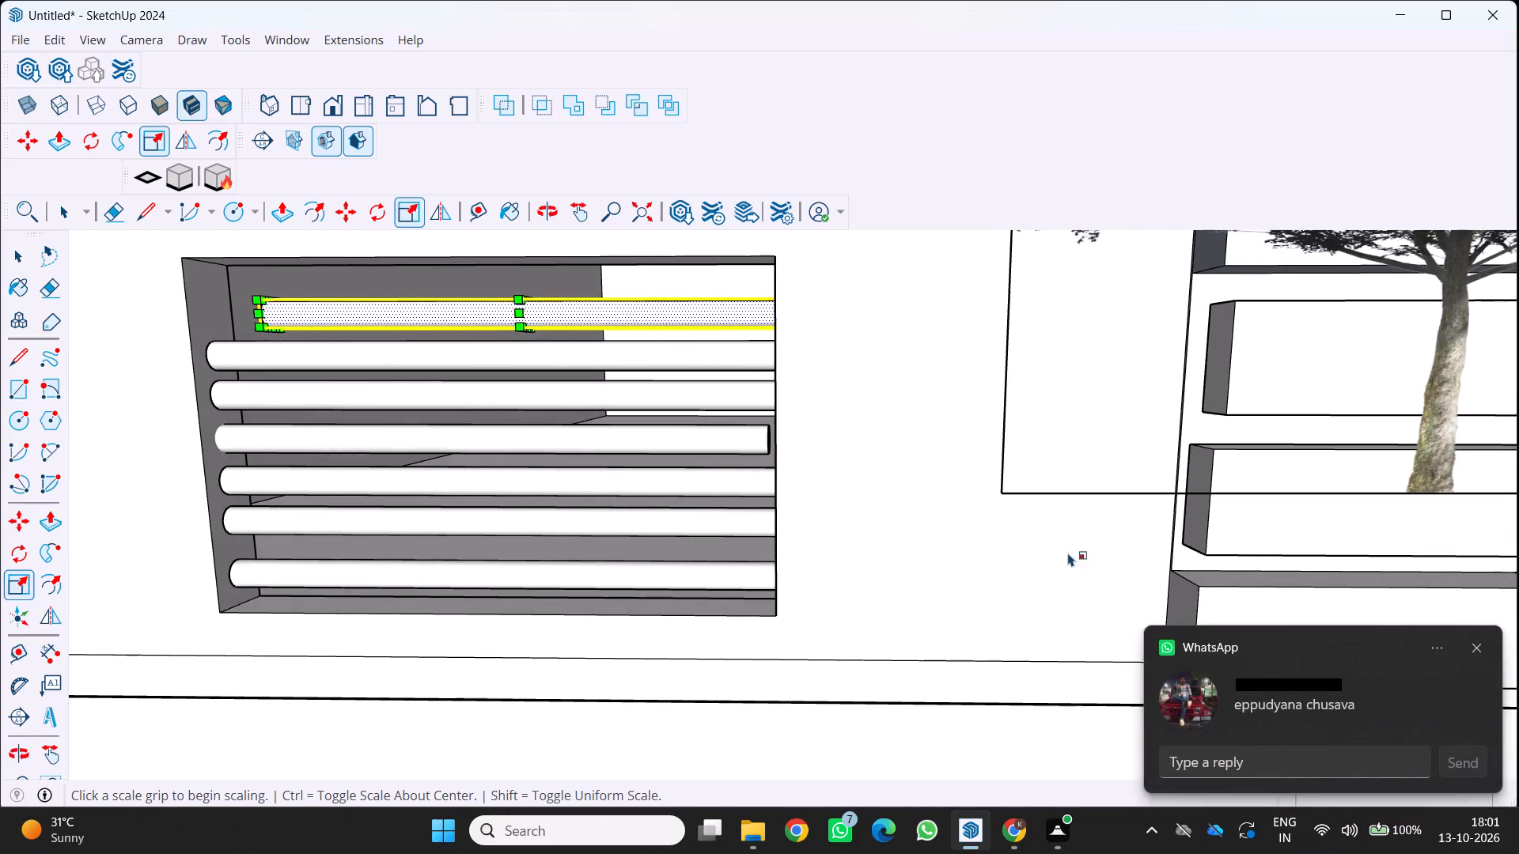
# Dismiss the WhatsApp notification covering the model view.
pyautogui.click(1478, 644)
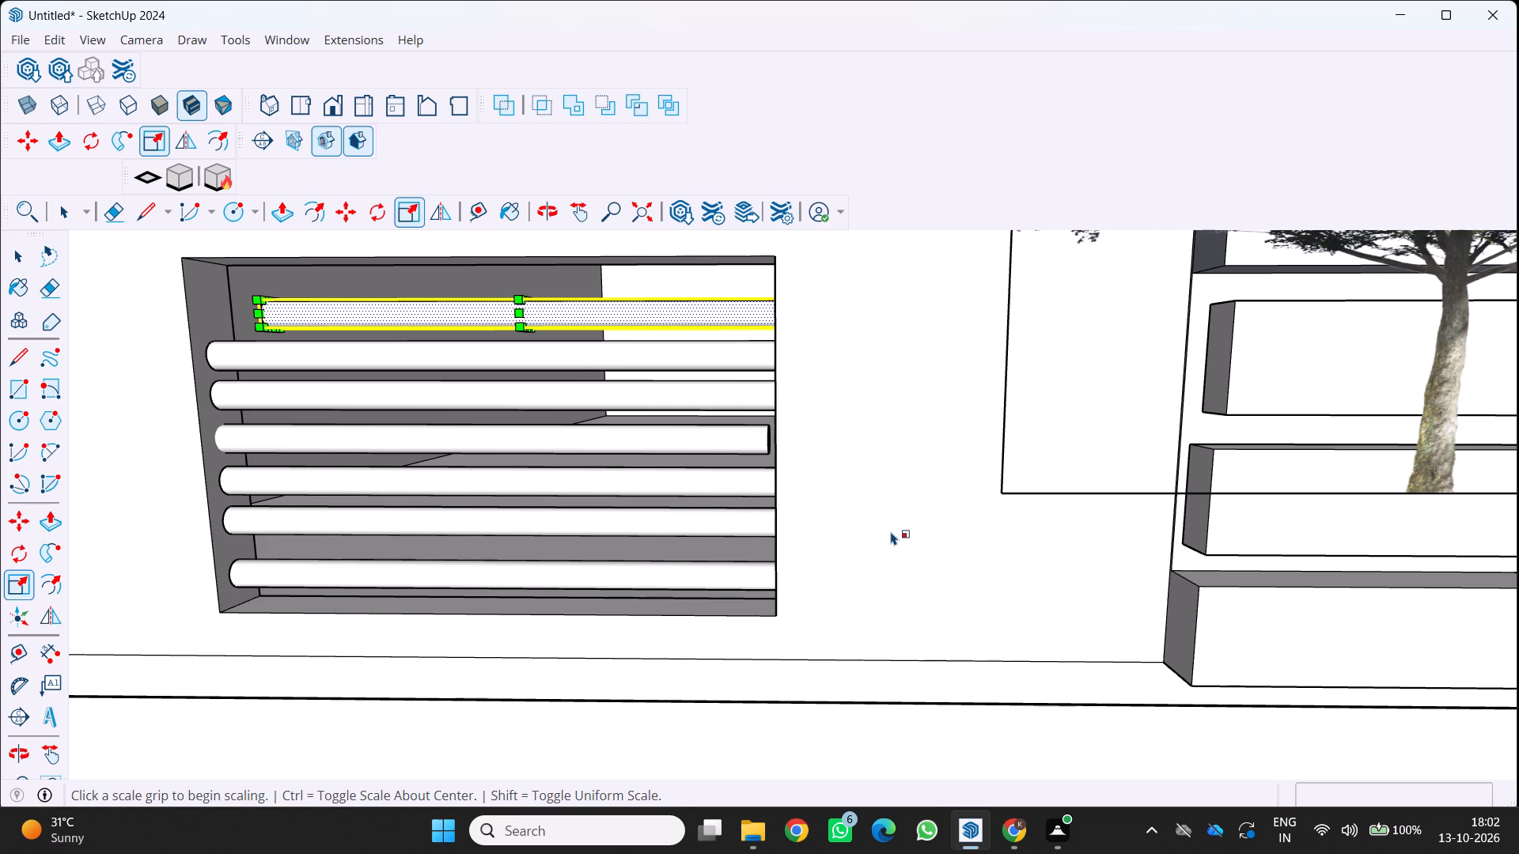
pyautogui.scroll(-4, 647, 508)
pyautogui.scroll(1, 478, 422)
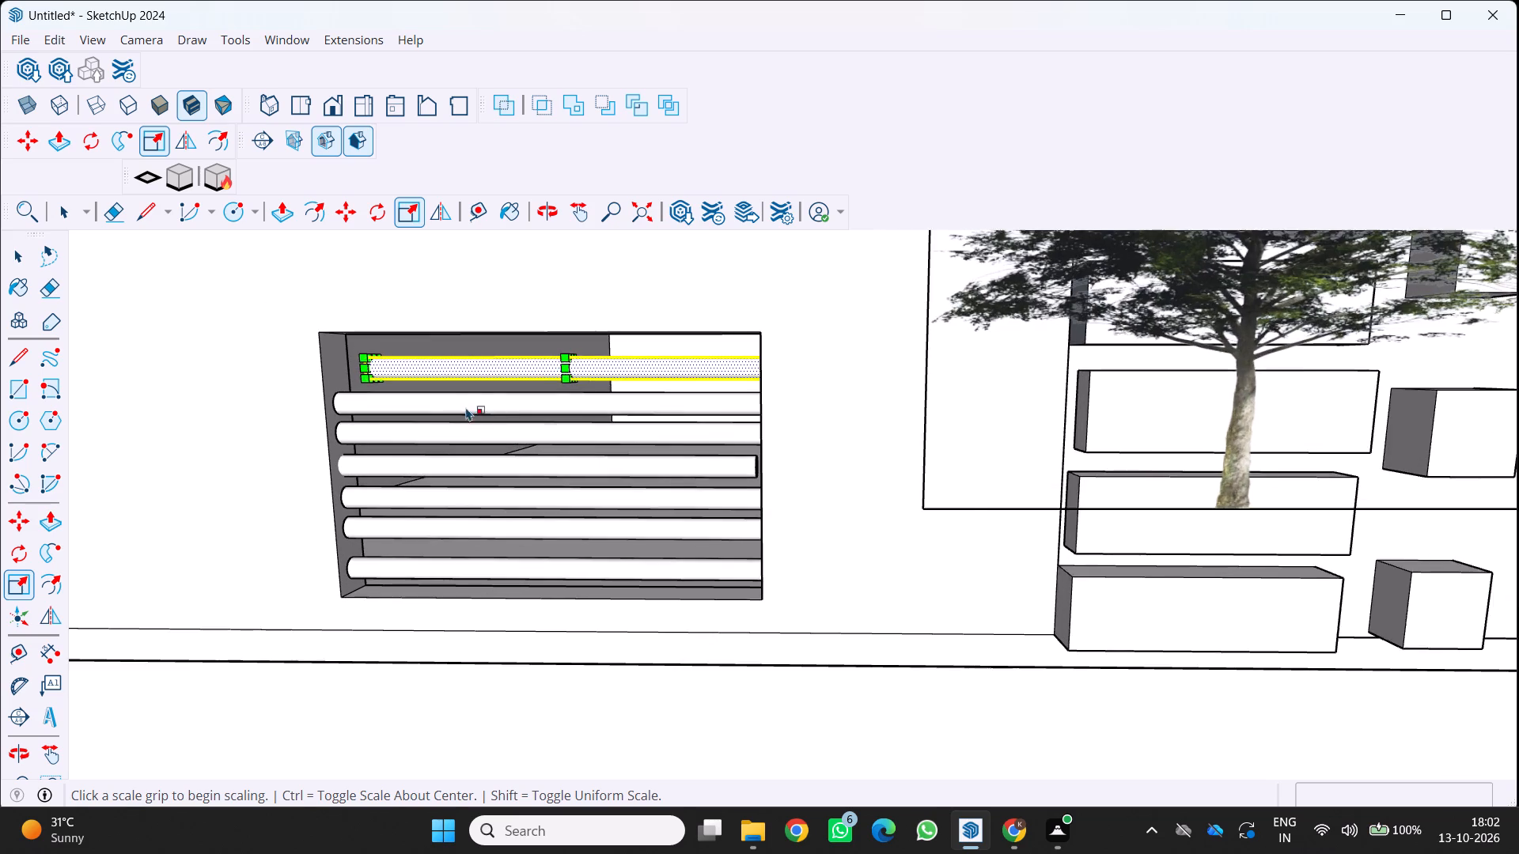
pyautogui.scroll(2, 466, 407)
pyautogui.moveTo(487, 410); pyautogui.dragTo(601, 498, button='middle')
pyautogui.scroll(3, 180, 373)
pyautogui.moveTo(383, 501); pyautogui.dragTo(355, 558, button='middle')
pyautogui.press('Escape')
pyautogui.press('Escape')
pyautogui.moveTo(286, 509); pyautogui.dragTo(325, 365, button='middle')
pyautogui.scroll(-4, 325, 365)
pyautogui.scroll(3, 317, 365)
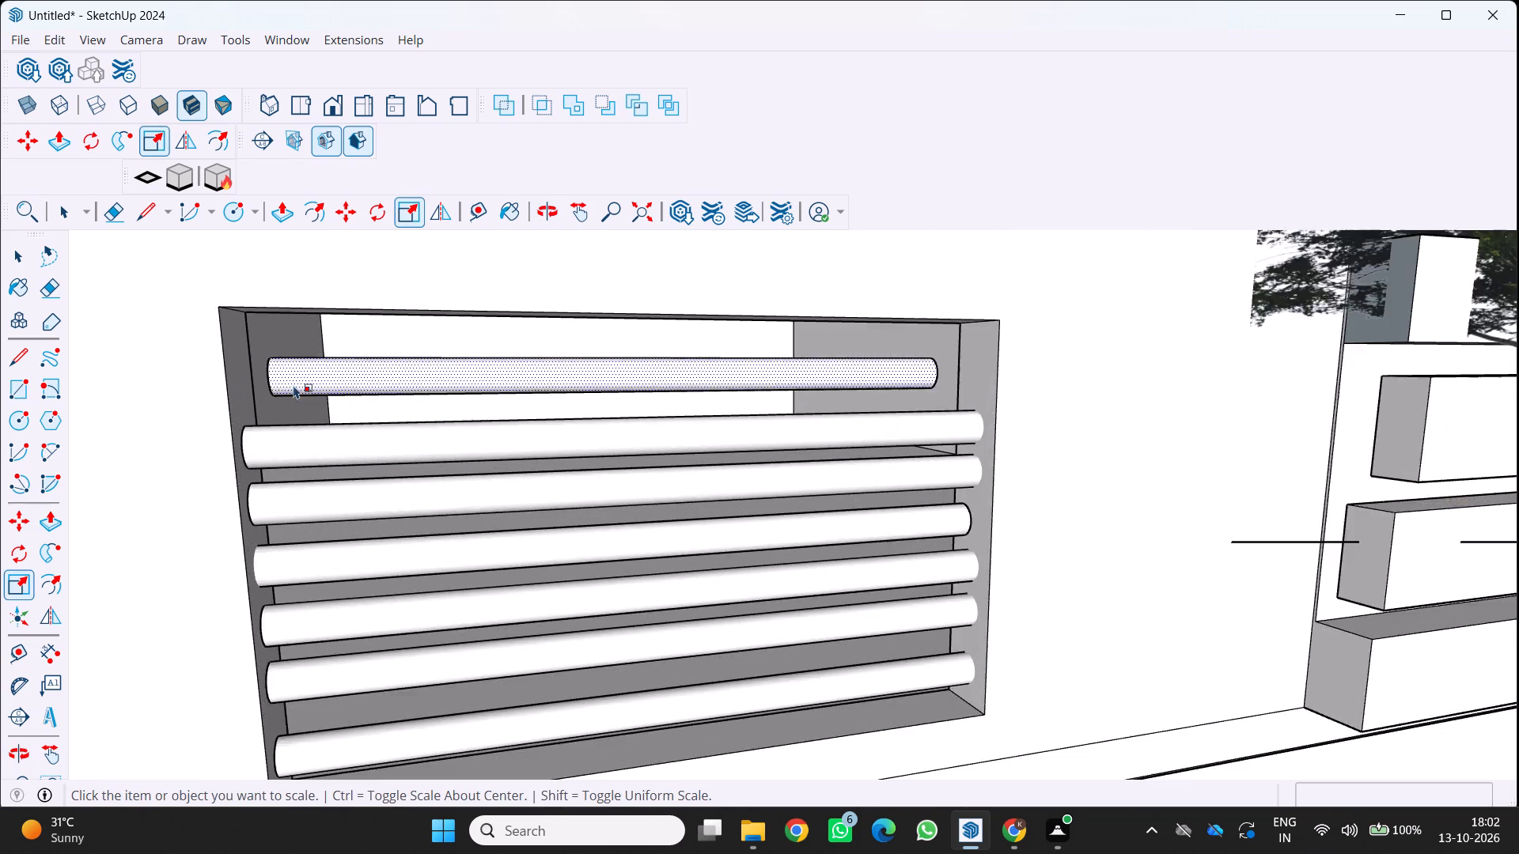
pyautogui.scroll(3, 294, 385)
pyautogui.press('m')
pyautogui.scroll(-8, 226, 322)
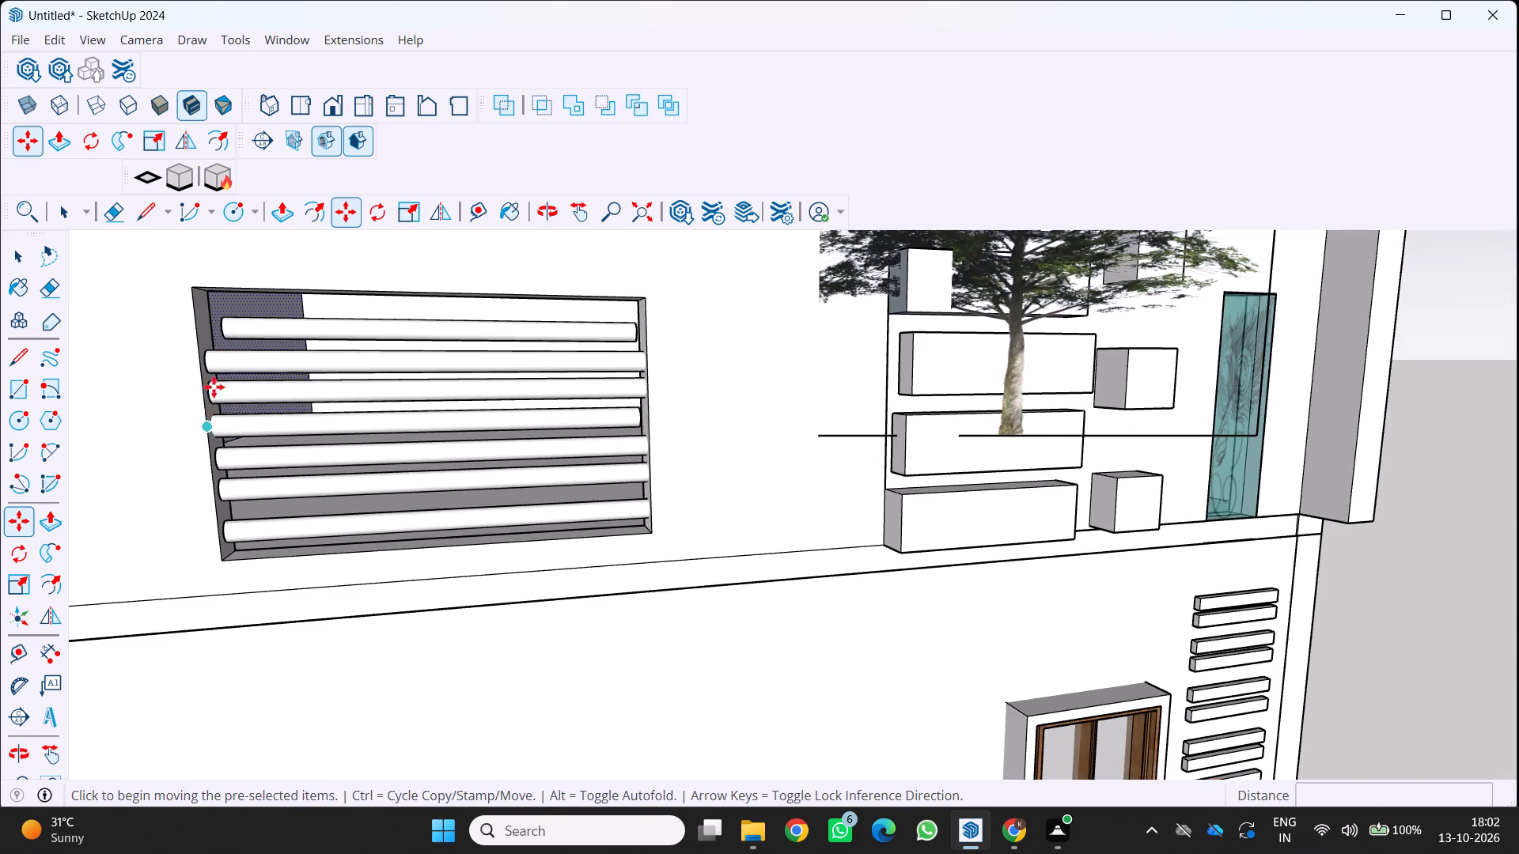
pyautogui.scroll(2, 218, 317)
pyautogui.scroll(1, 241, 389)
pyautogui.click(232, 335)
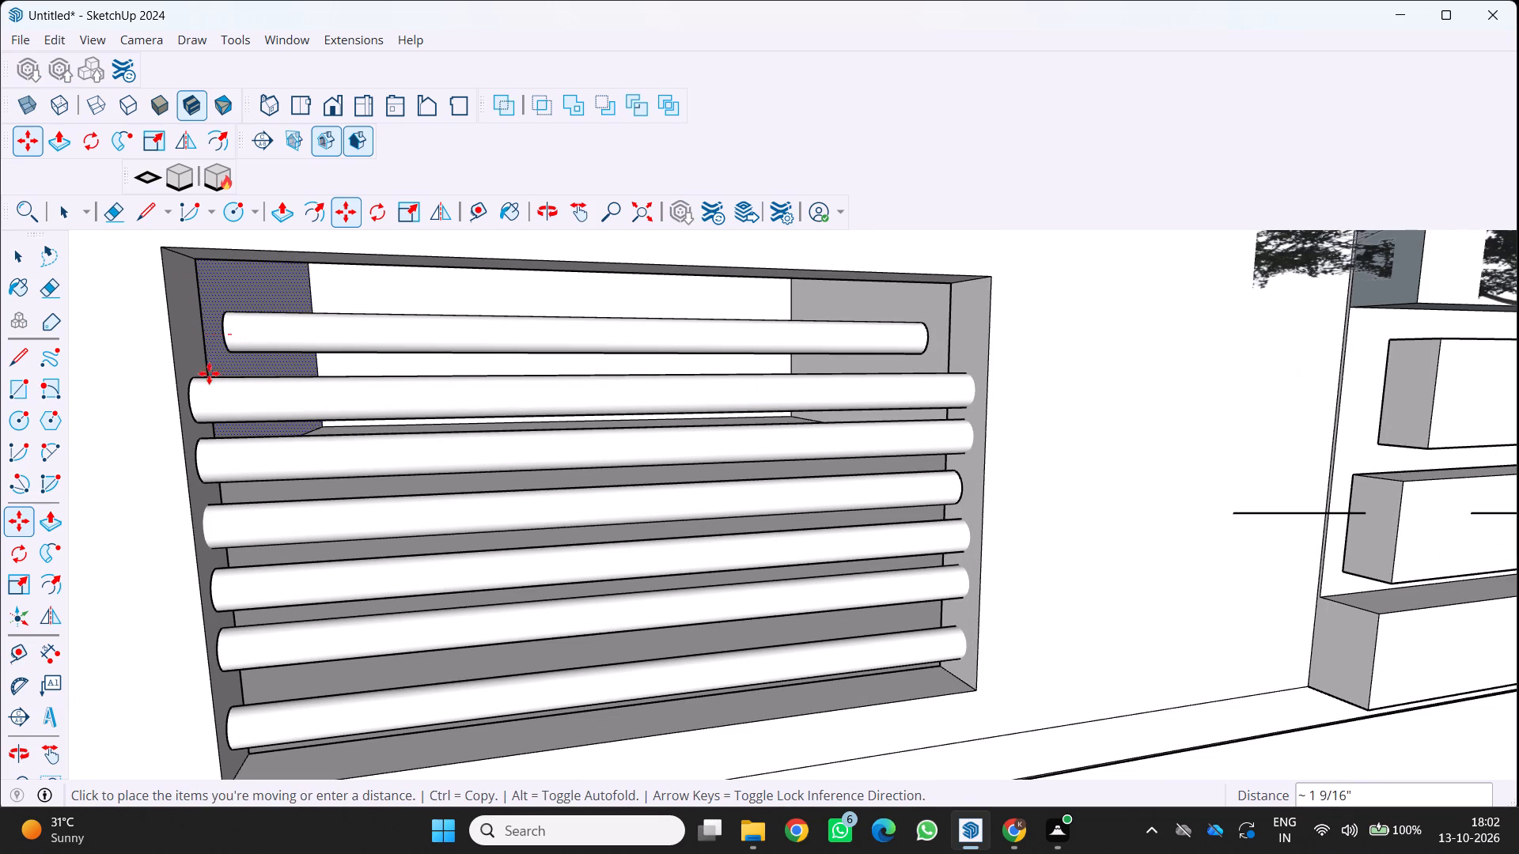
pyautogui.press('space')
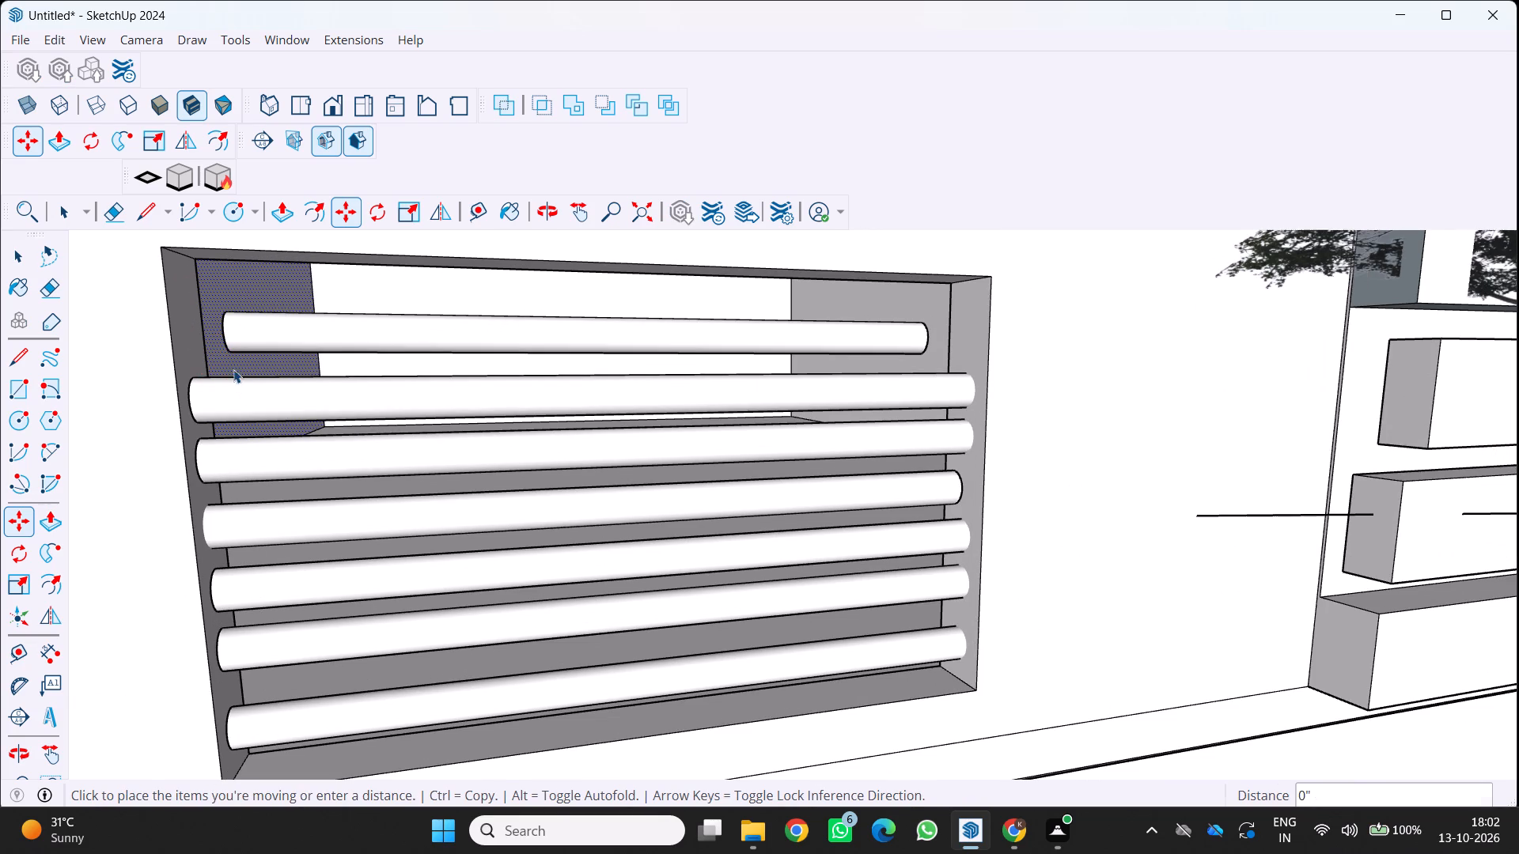
# Copy the recessed top bar forward to the front of the window opening, in line with the bars below.
pyautogui.click(238, 345)
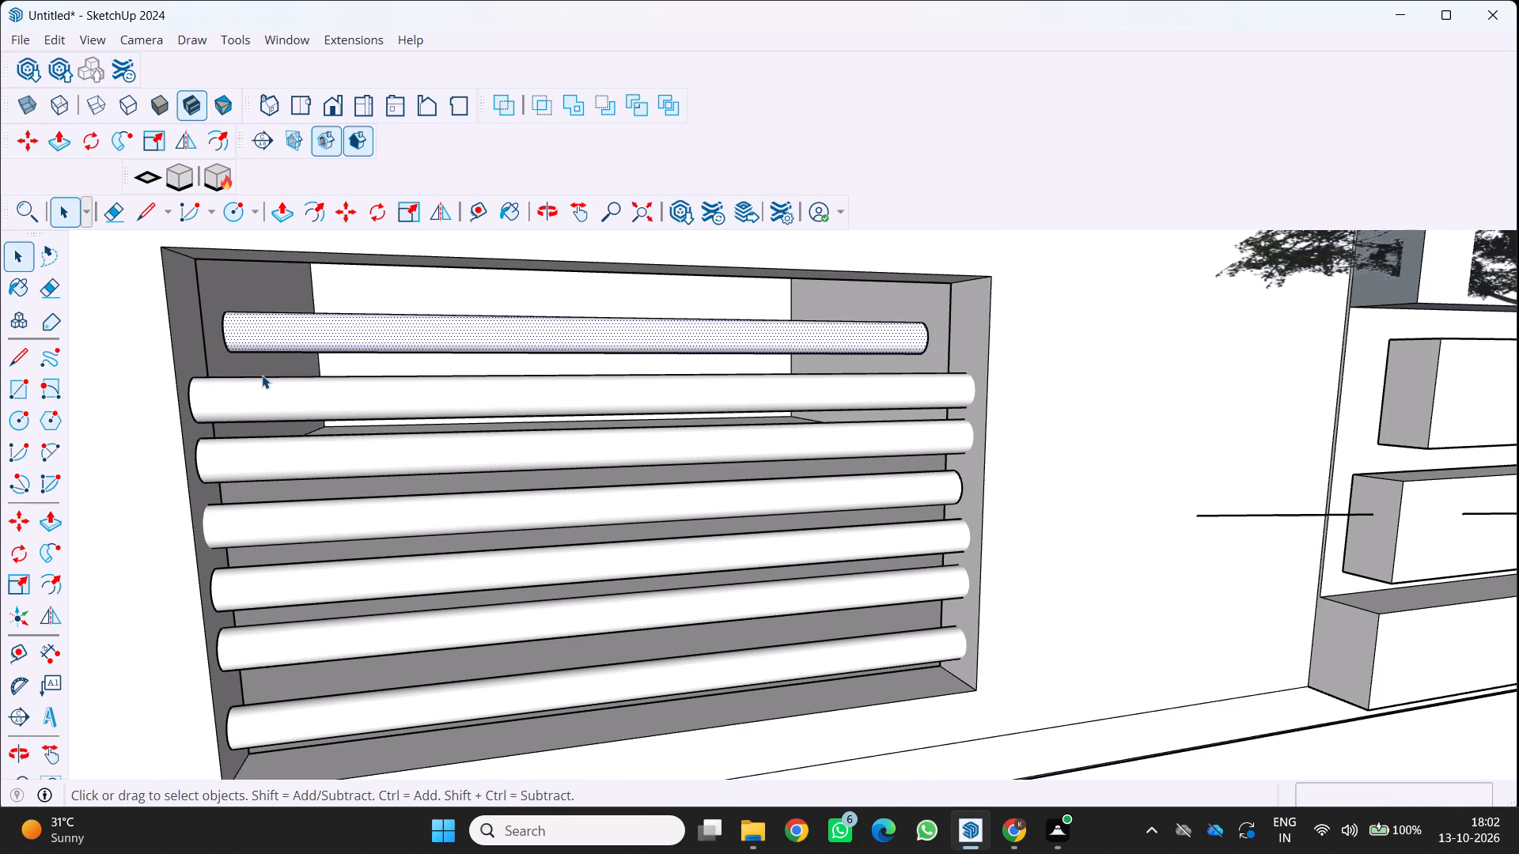
pyautogui.press('m')
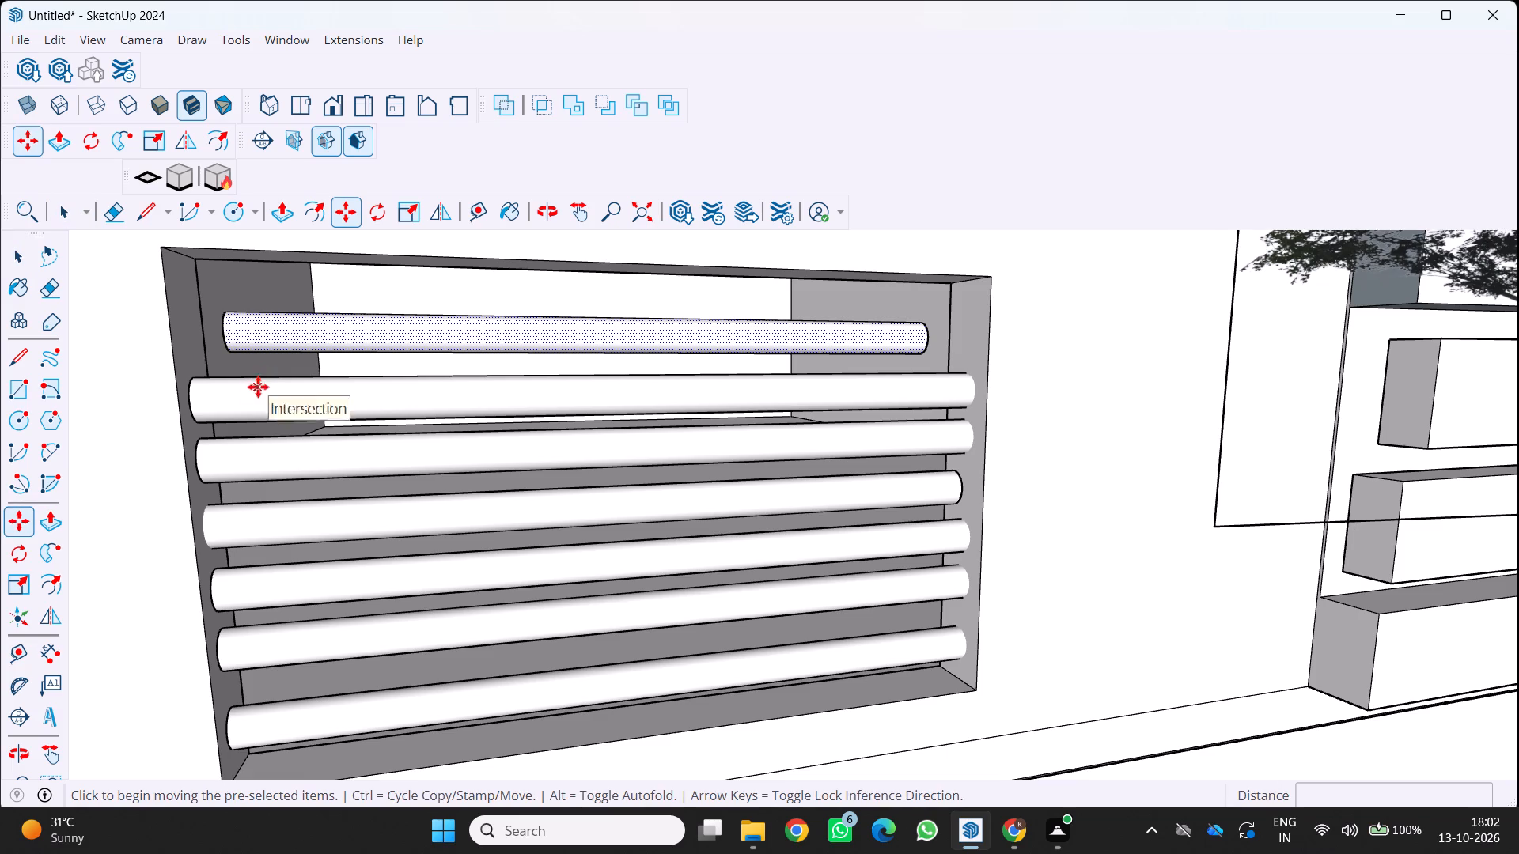
pyautogui.click(230, 342)
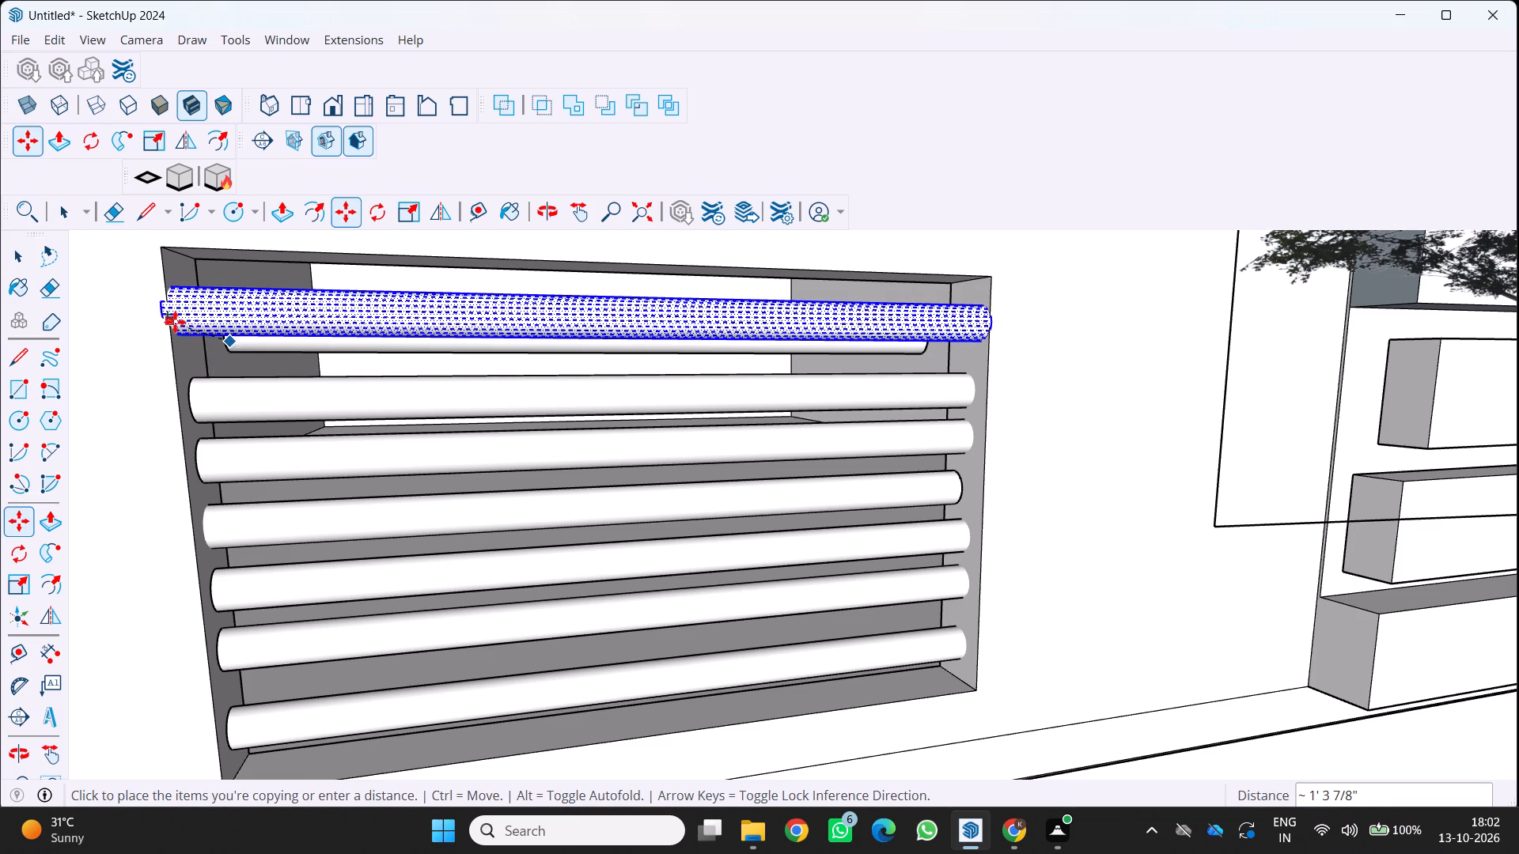
pyautogui.click(181, 322)
pyautogui.press('space')
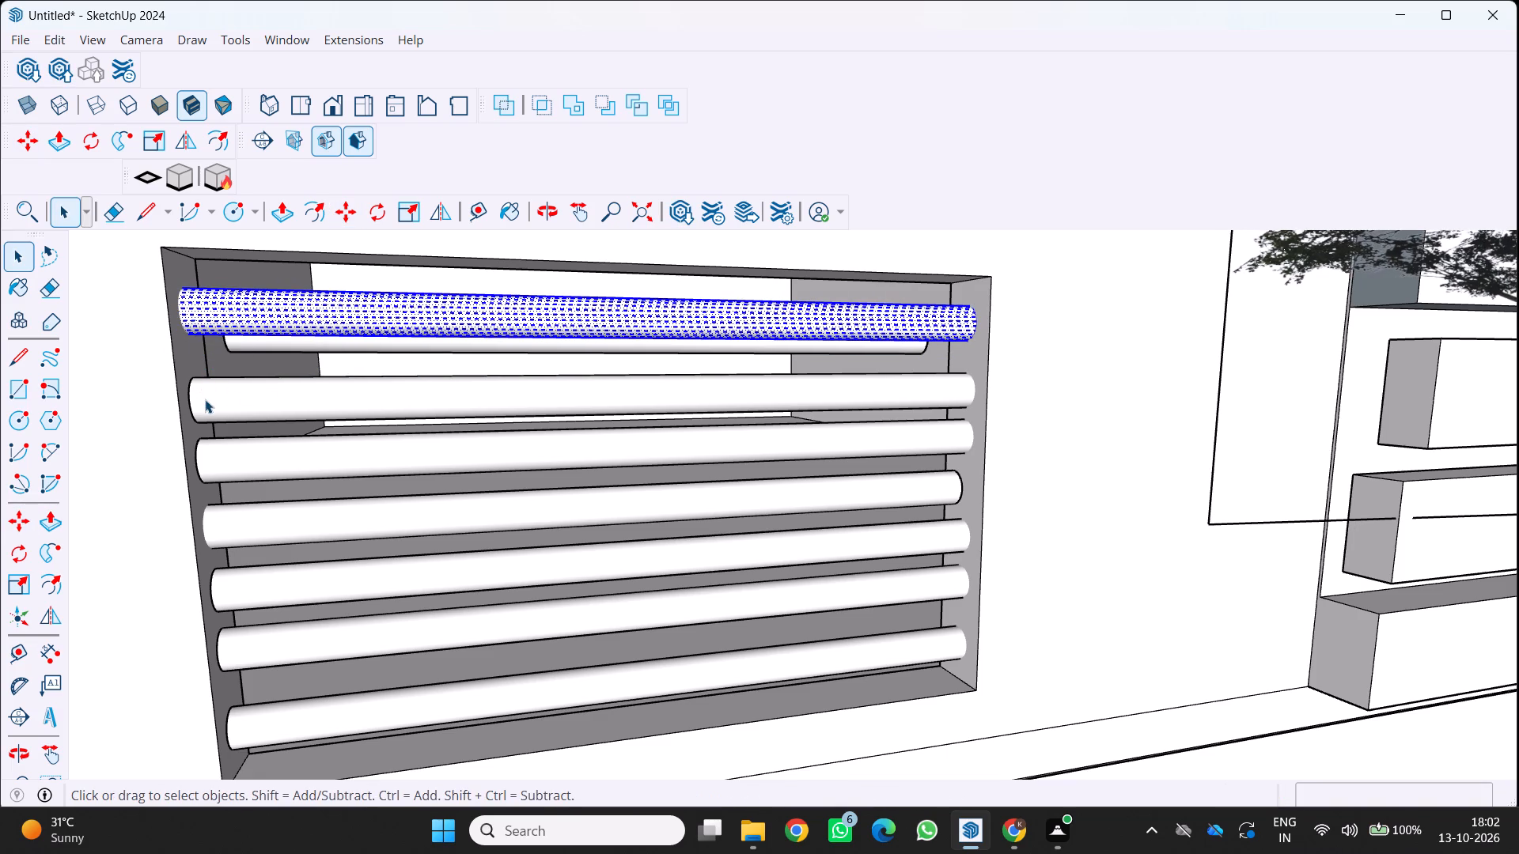
# Delete the leftover original bar that projects behind the window opening inside the house.
pyautogui.moveTo(272, 398); pyautogui.dragTo(311, 444, button='middle')
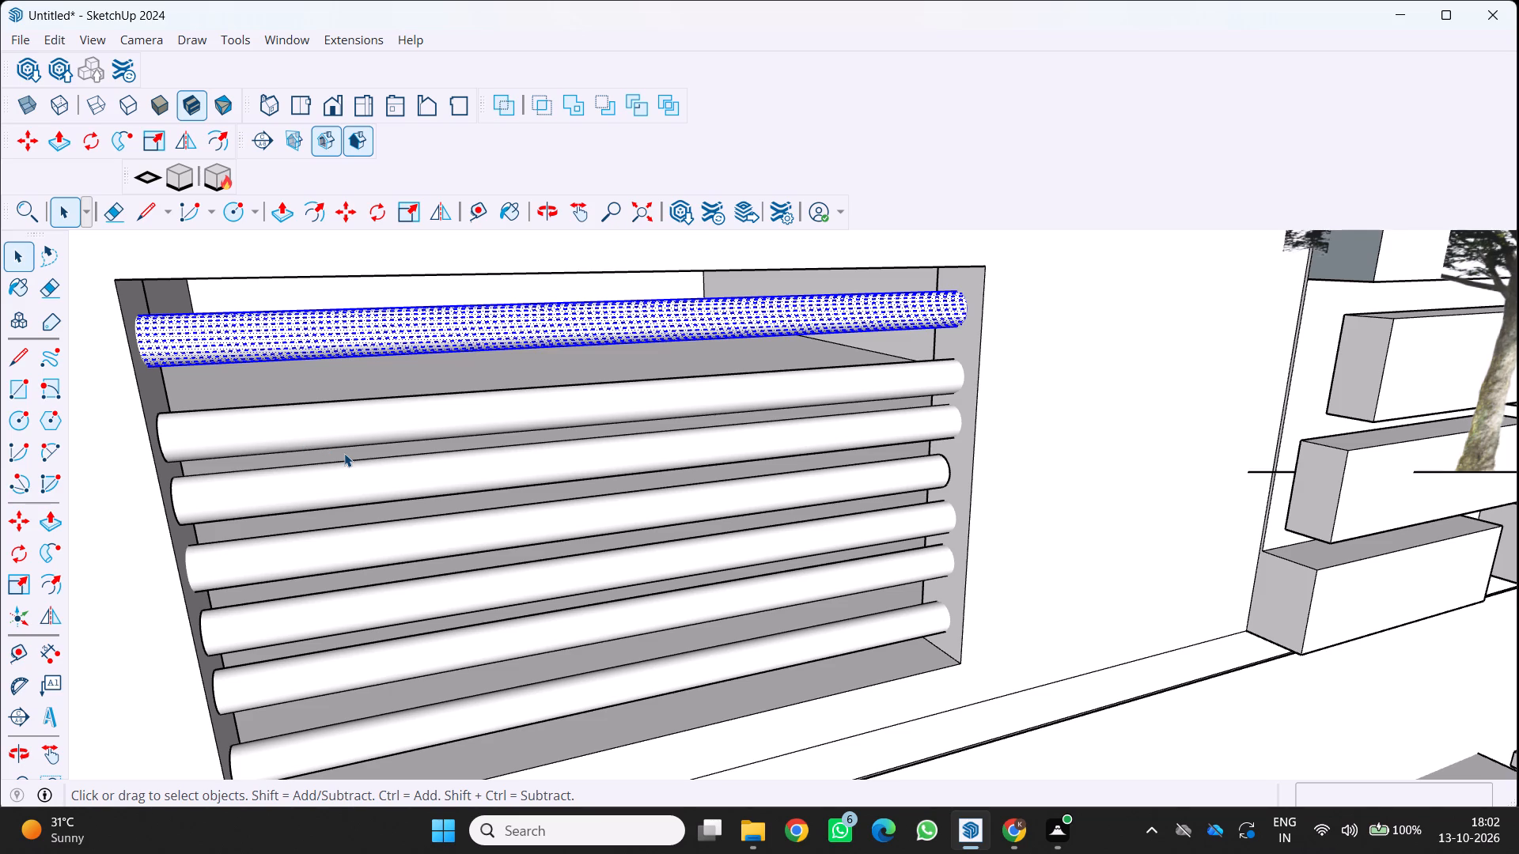
pyautogui.scroll(-5, 695, 365)
pyautogui.moveTo(669, 437); pyautogui.dragTo(1058, 584, button='middle')
pyautogui.scroll(-2, 976, 563)
pyautogui.scroll(-6, 813, 475)
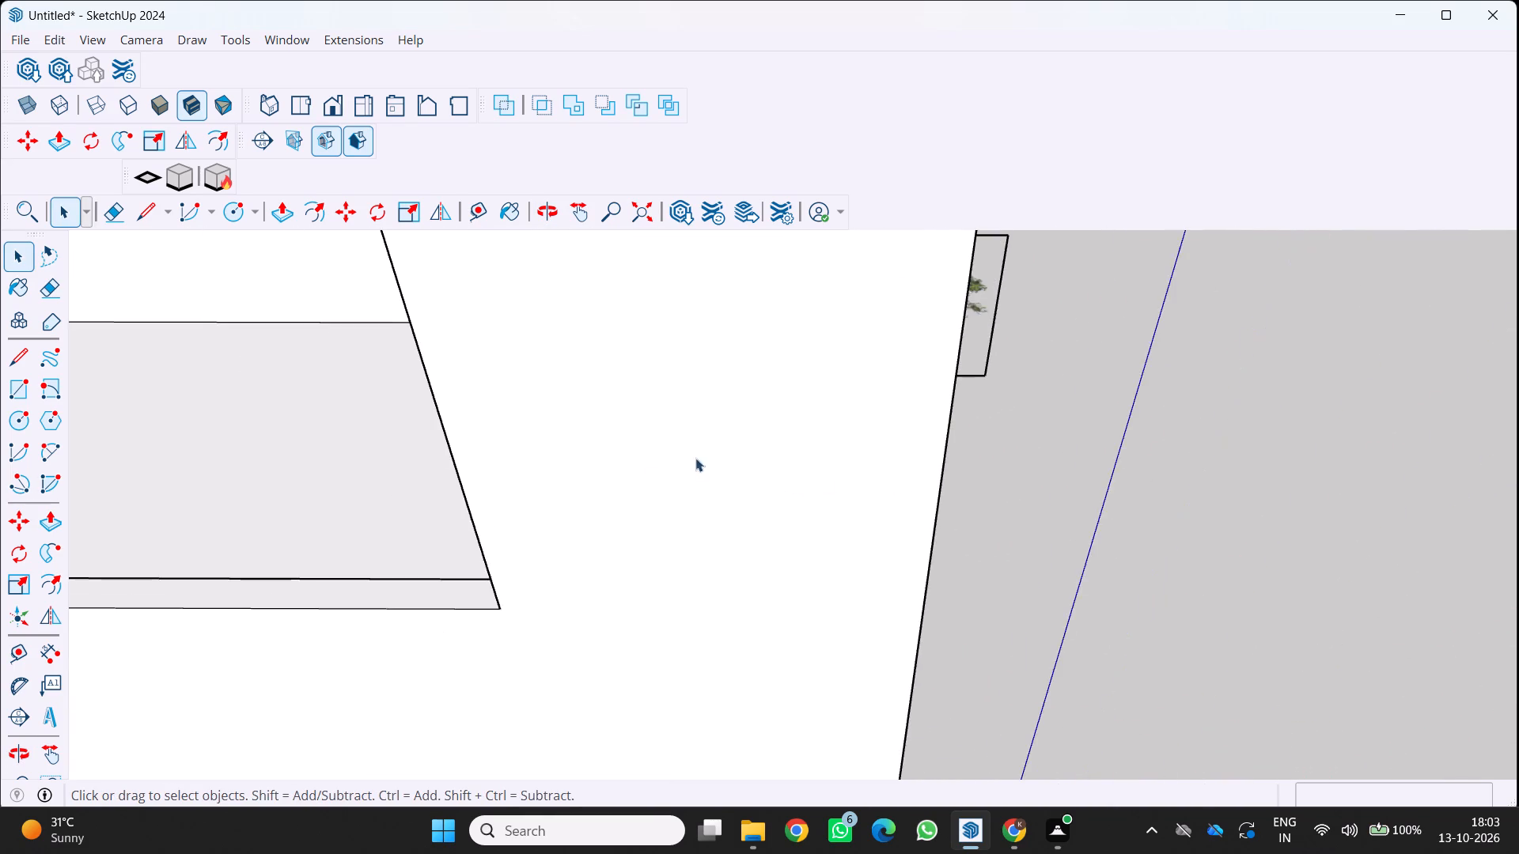
pyautogui.scroll(-3, 650, 471)
pyautogui.moveTo(650, 471); pyautogui.dragTo(954, 513, button='middle')
pyautogui.scroll(6, 680, 514)
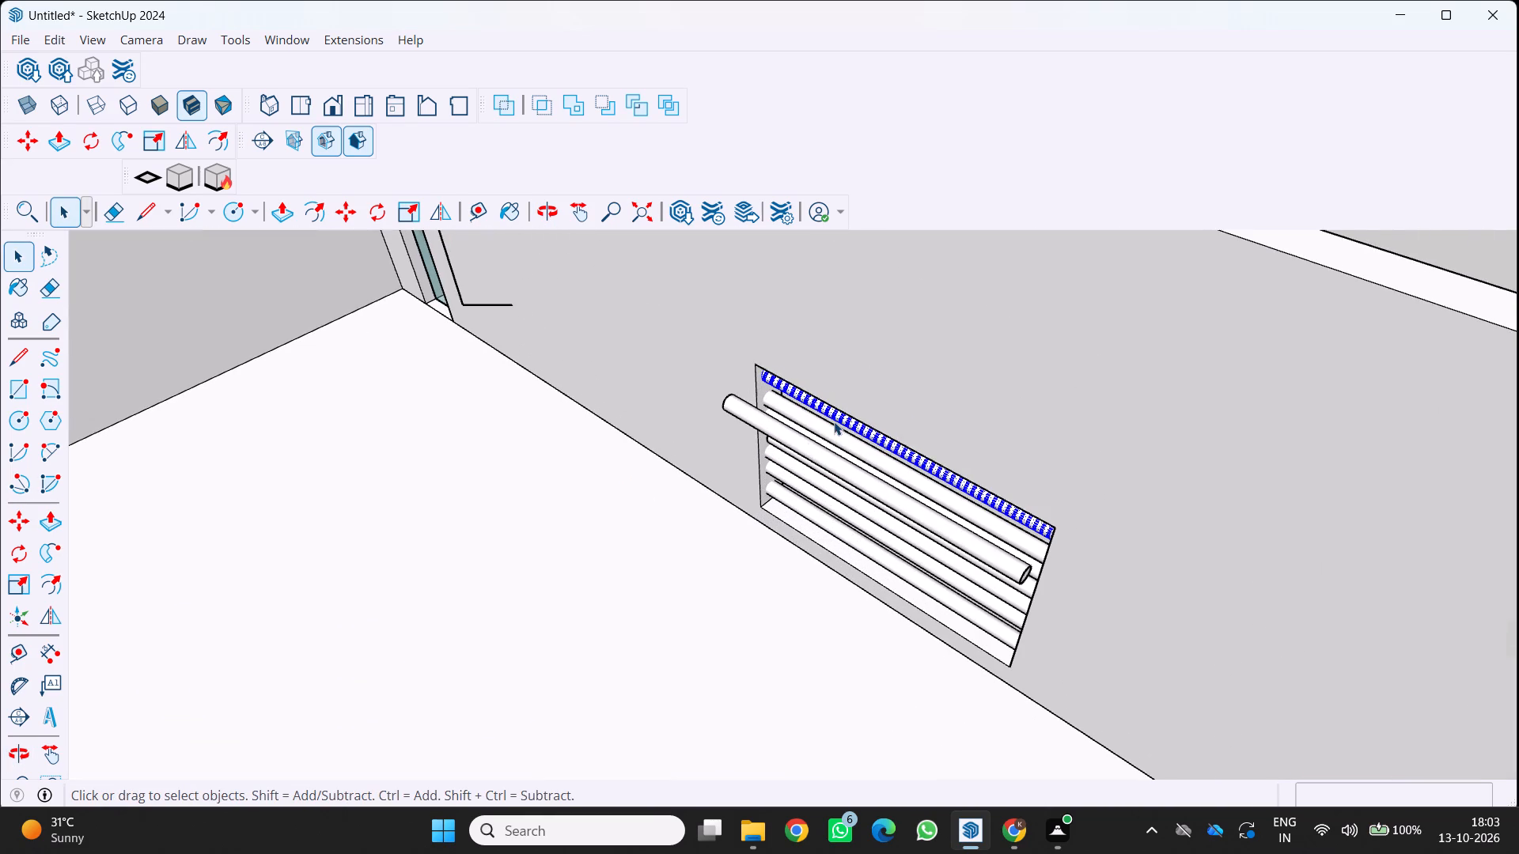
pyautogui.press('space')
pyautogui.press('space')
pyautogui.click(797, 448)
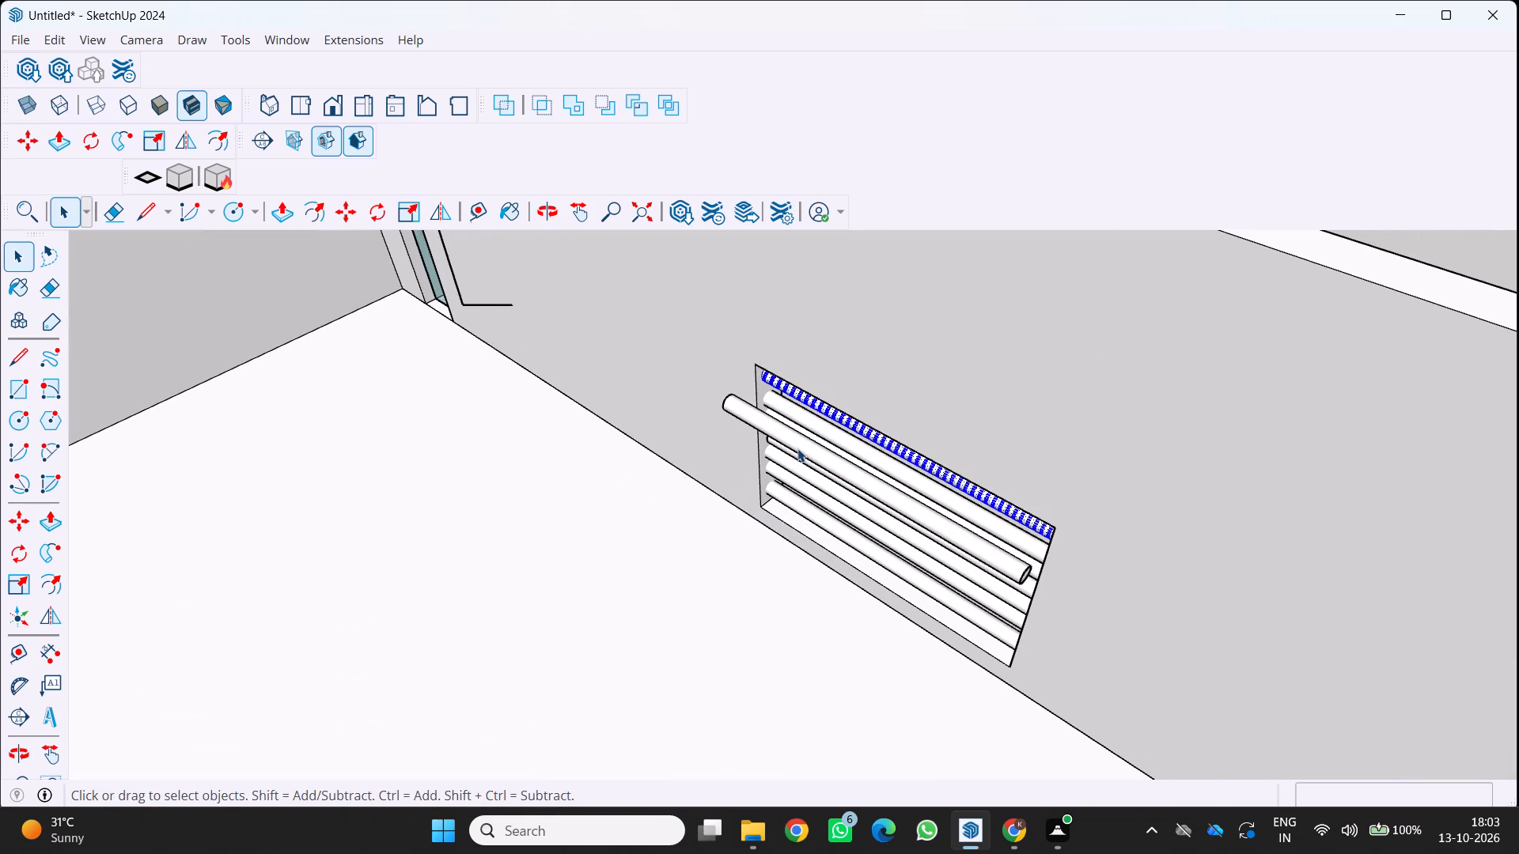
pyautogui.doubleClick(797, 448)
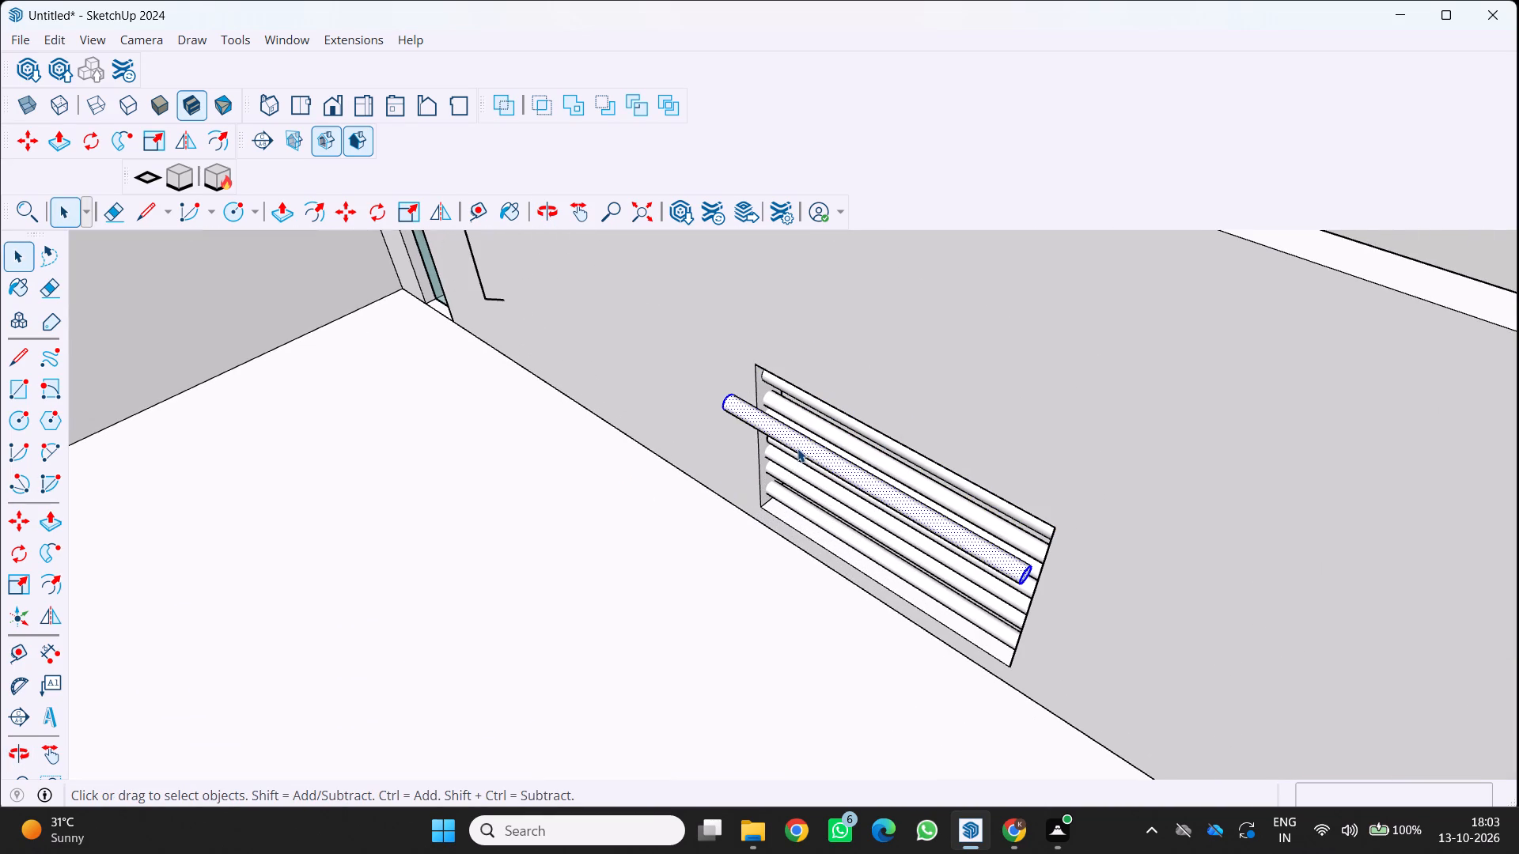
pyautogui.press('Delete')
# Examine the house's front exterior, including the barred upper-floor window, gate, tree and roof frame.
pyautogui.scroll(-4, 797, 448)
pyautogui.moveTo(790, 451); pyautogui.dragTo(717, 461, button='middle')
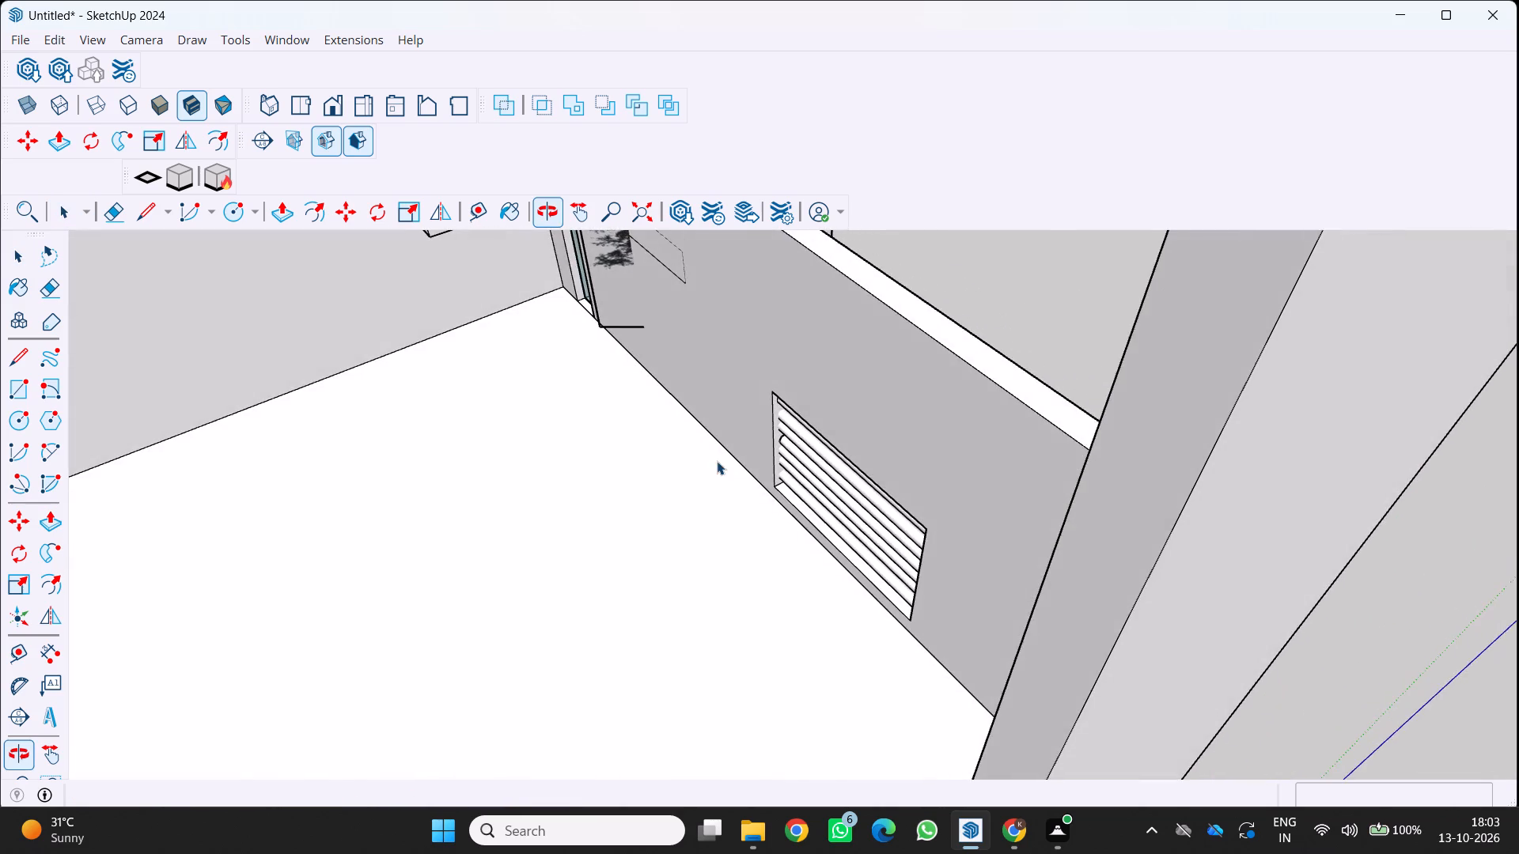
pyautogui.scroll(-12, 721, 454)
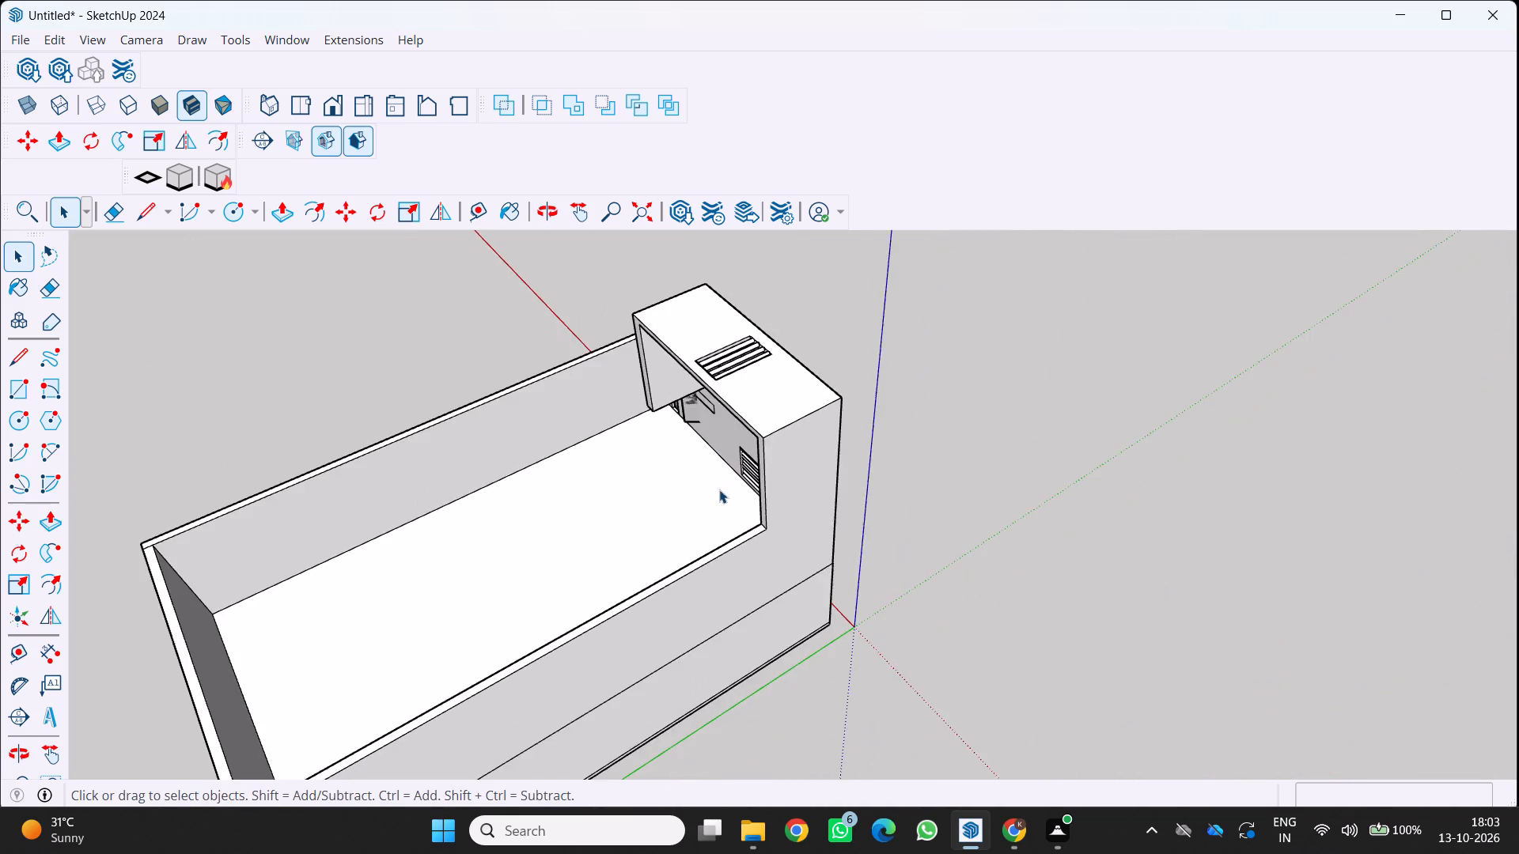
pyautogui.moveTo(719, 489); pyautogui.dragTo(430, 402, button='middle')
pyautogui.scroll(3, 854, 350)
pyautogui.moveTo(743, 379); pyautogui.dragTo(348, 371, button='middle')
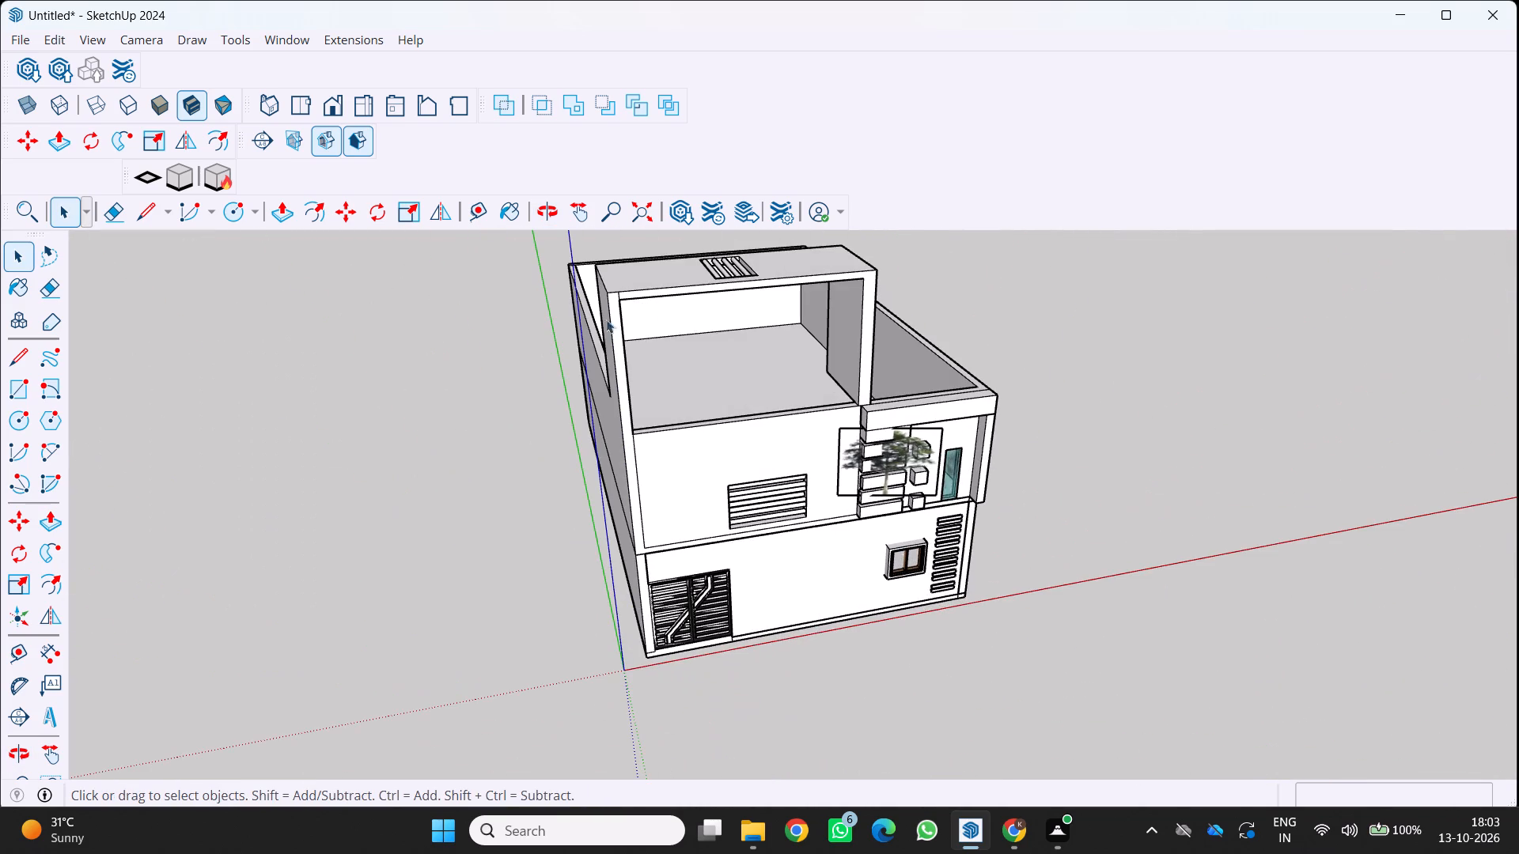
pyautogui.moveTo(714, 350); pyautogui.dragTo(629, 212, button='middle')
pyautogui.scroll(3, 797, 565)
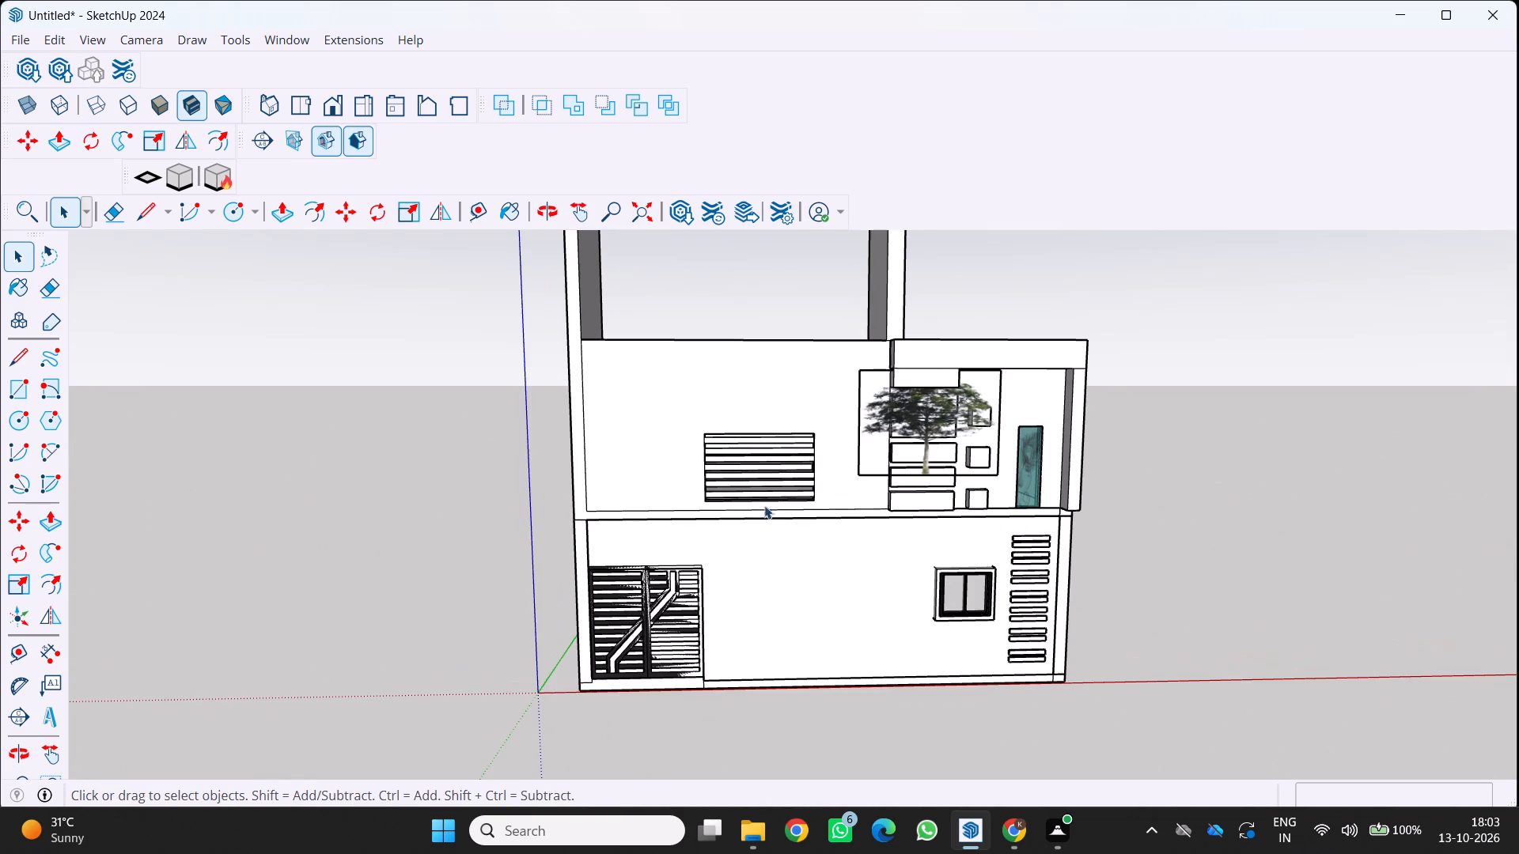
pyautogui.press('space')
pyautogui.press('space')
pyautogui.scroll(1, 748, 577)
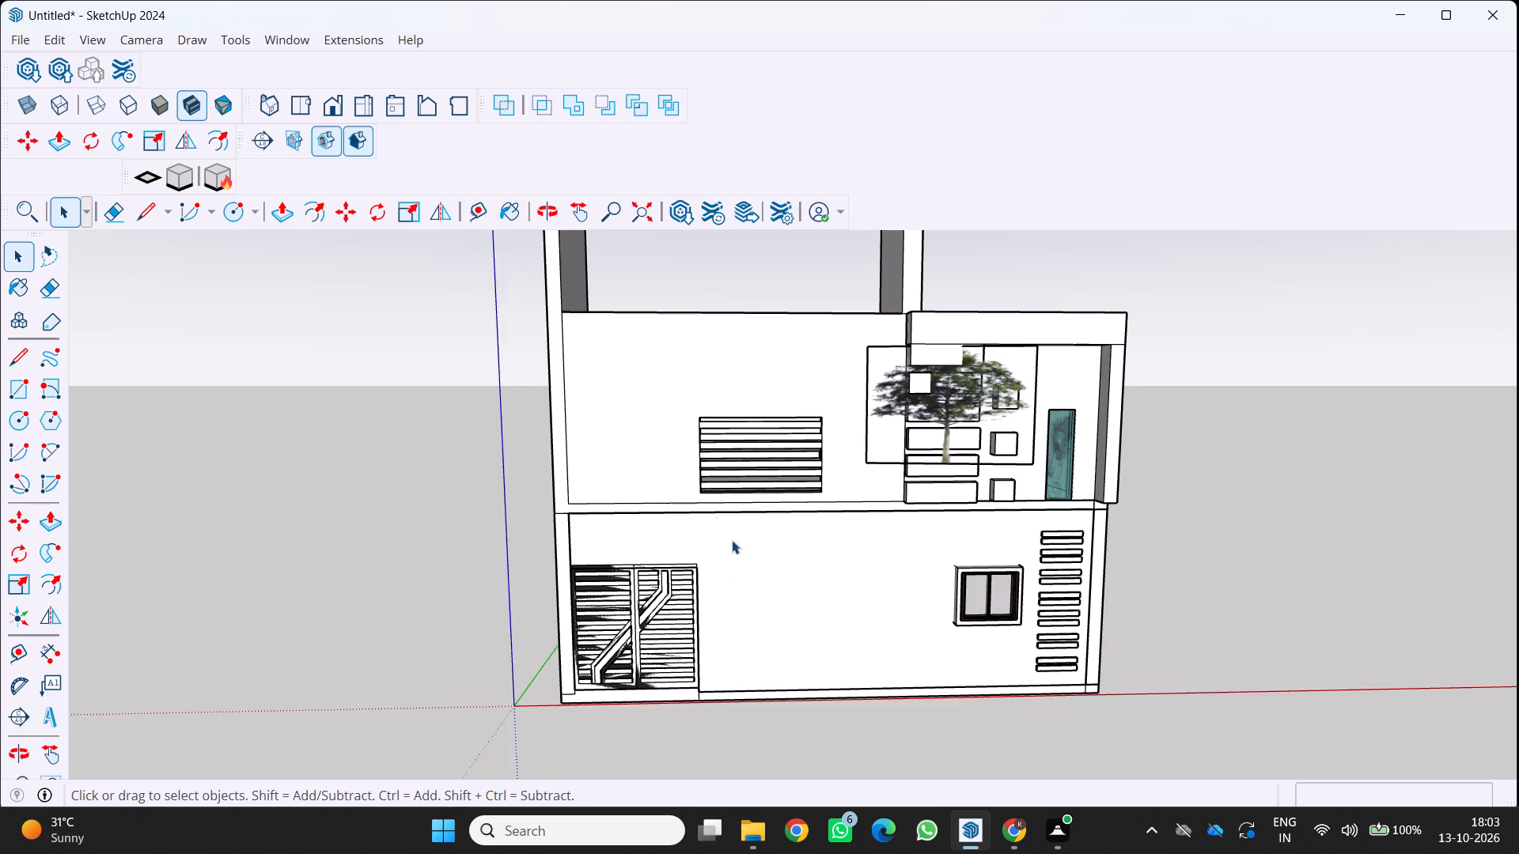
pyautogui.scroll(-3, 670, 448)
pyautogui.scroll(-4, 612, 357)
pyautogui.moveTo(612, 351); pyautogui.dragTo(659, 241, button='middle')
pyautogui.scroll(1, 668, 309)
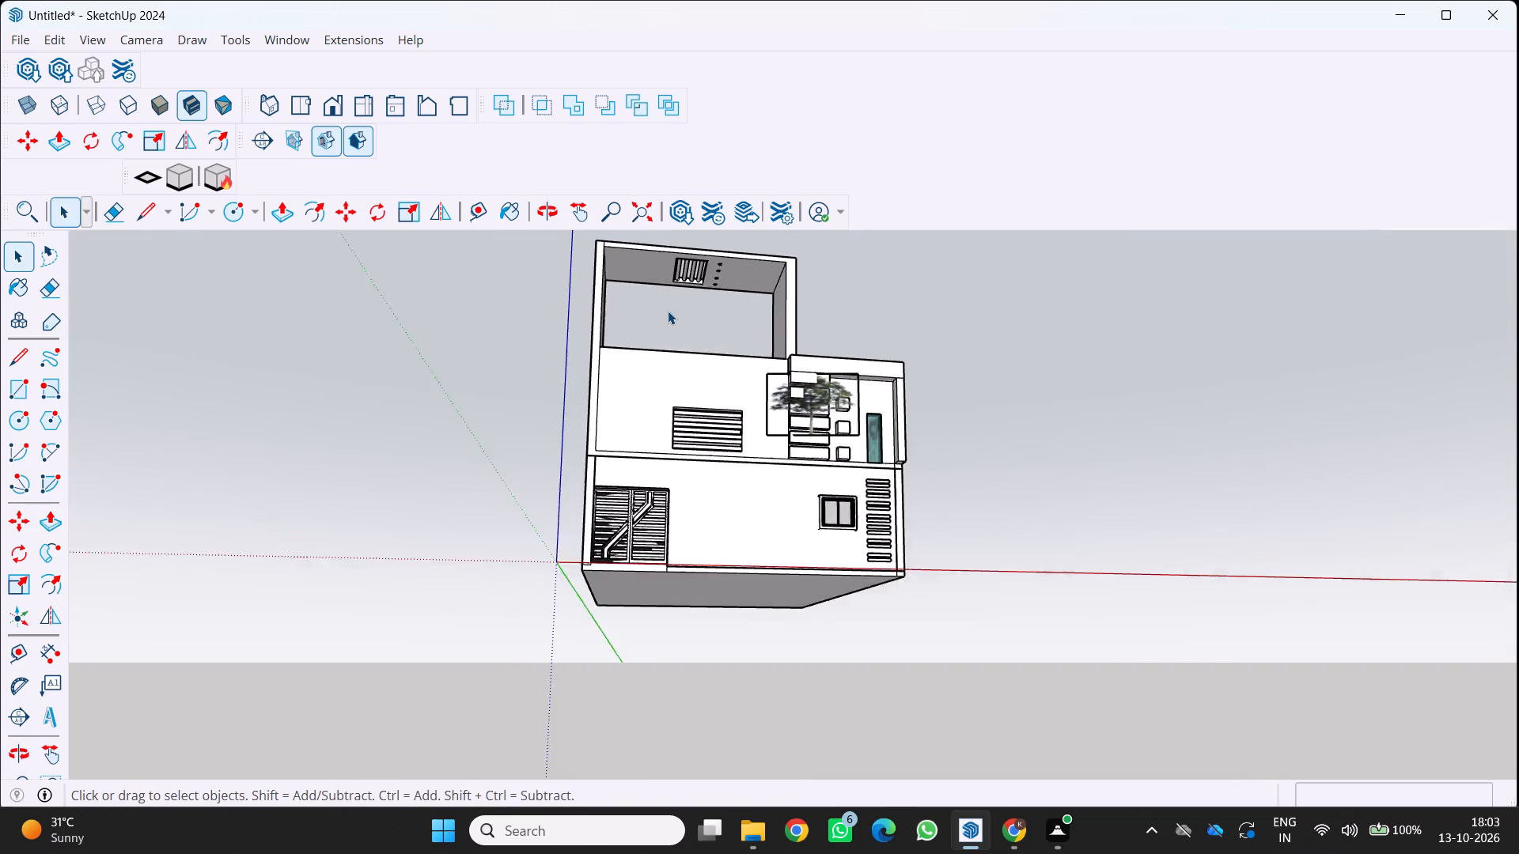
# Draw a rectangle about 1 ft 4 in wide and 4 ft tall down from the front wall's upper edge and extrude it outward about 2 ft 2 in.
pyautogui.scroll(1, 668, 311)
pyautogui.moveTo(671, 313); pyautogui.dragTo(674, 349, button='middle')
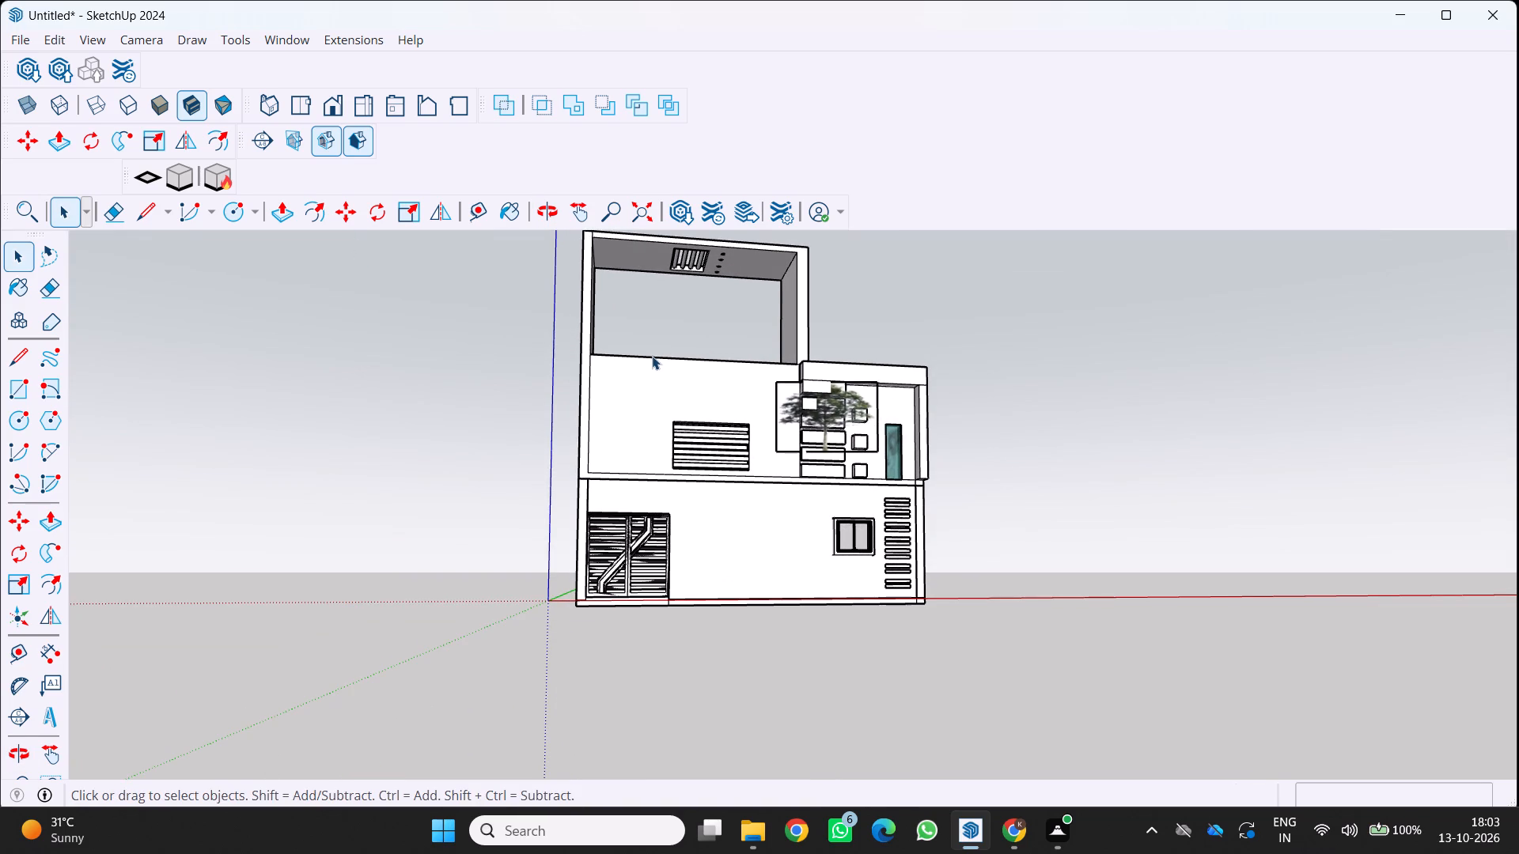
pyautogui.scroll(2, 662, 384)
pyautogui.moveTo(616, 353); pyautogui.dragTo(546, 403, button='middle')
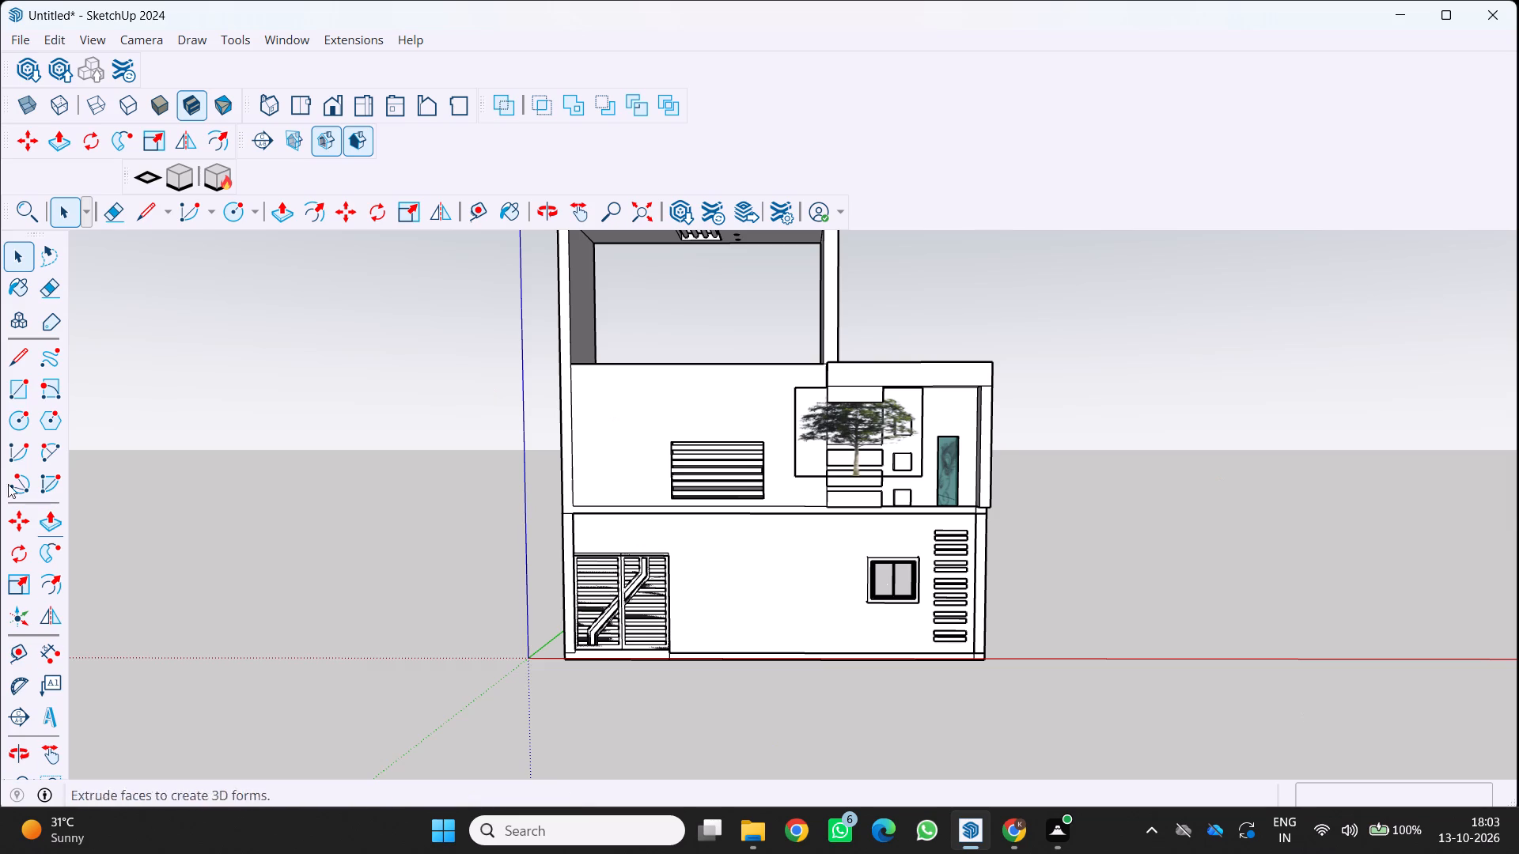
pyautogui.click(20, 386)
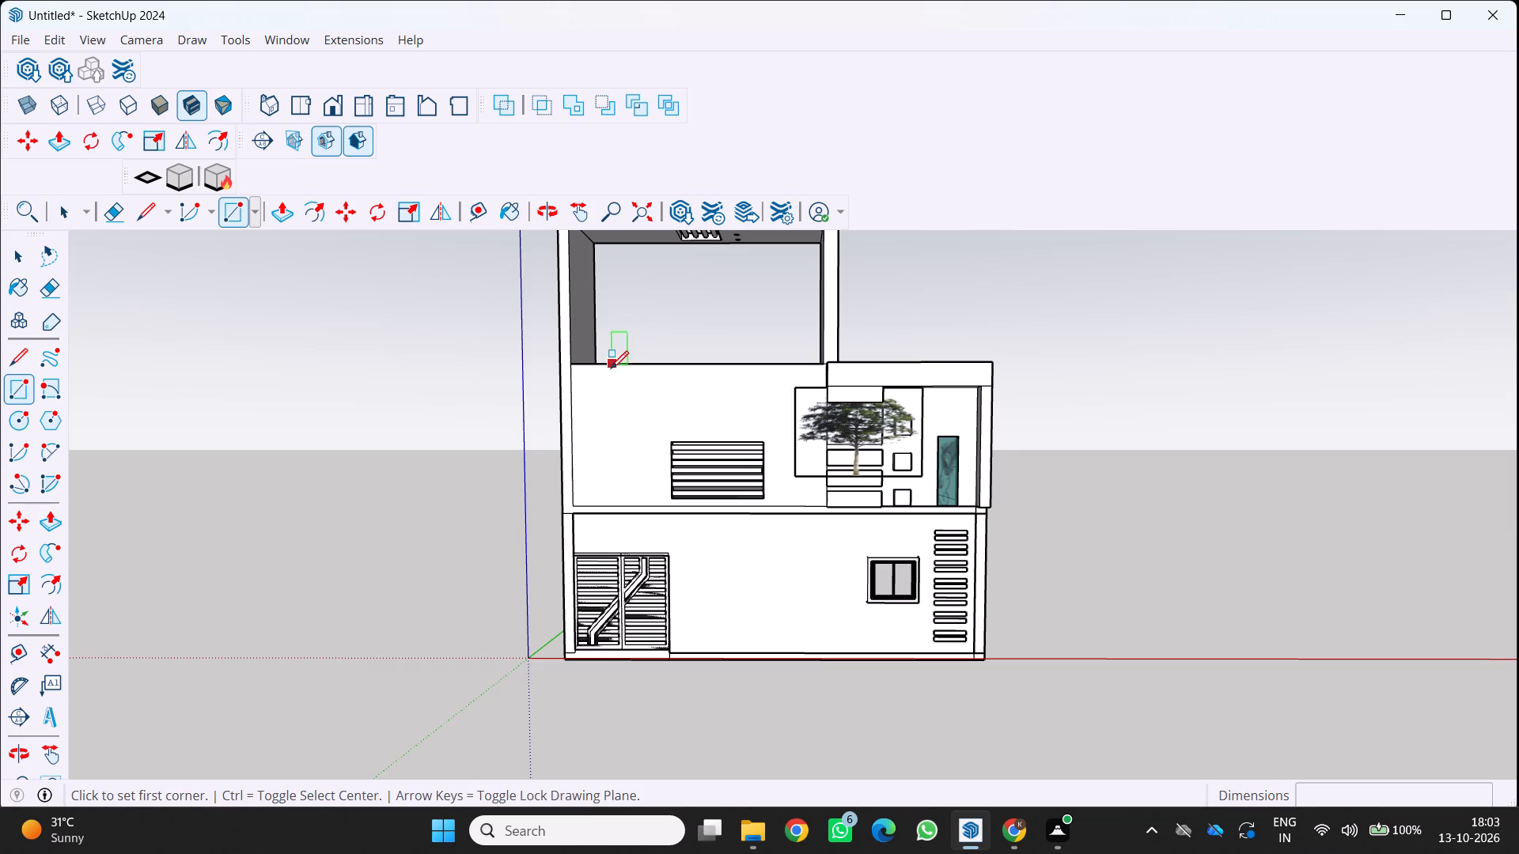
pyautogui.click(612, 365)
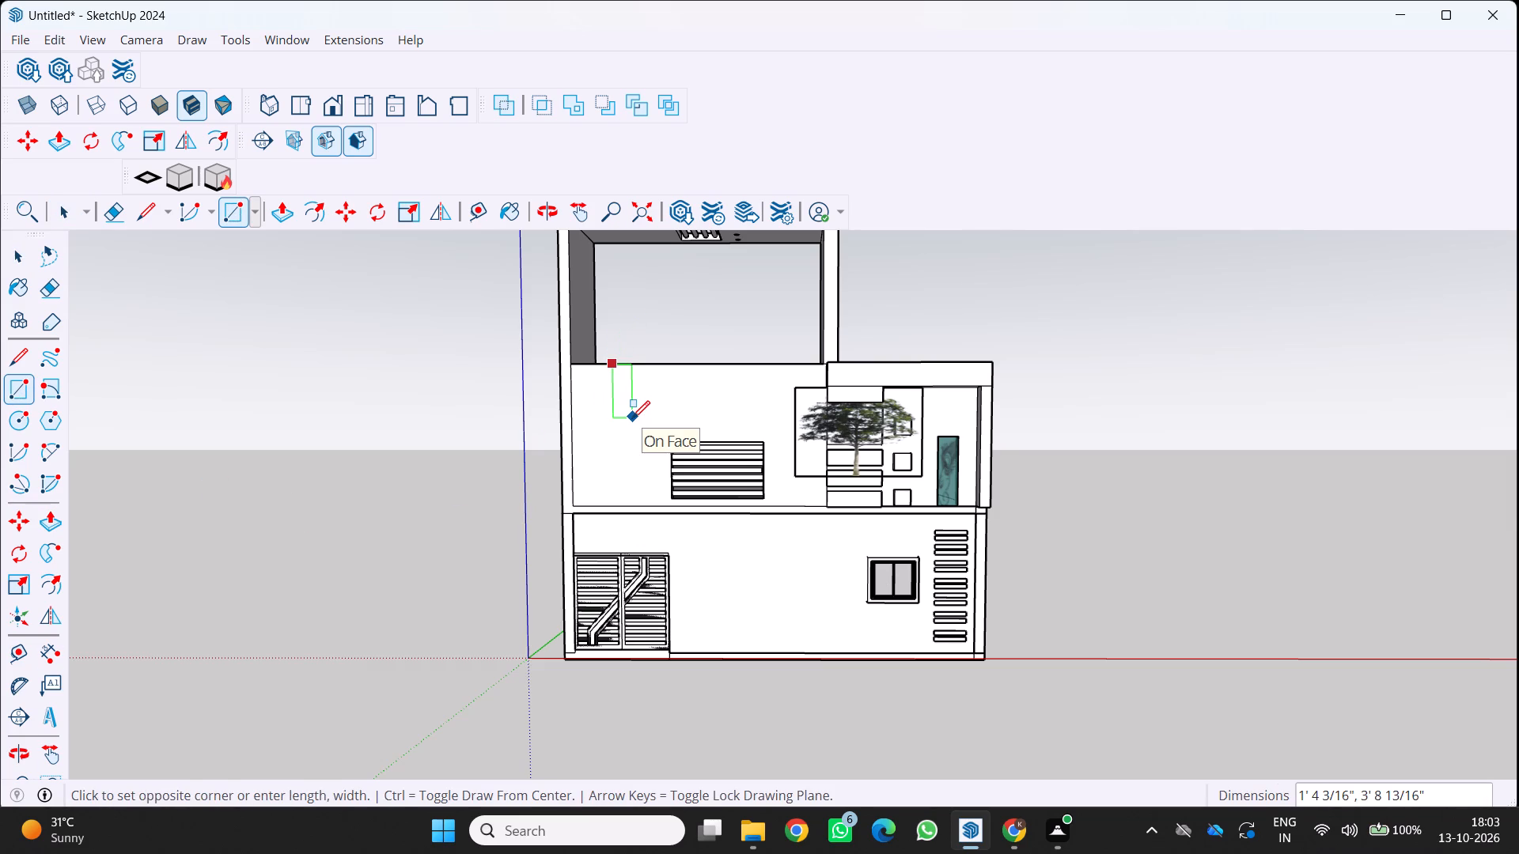
pyautogui.click(633, 423)
pyautogui.scroll(2, 653, 422)
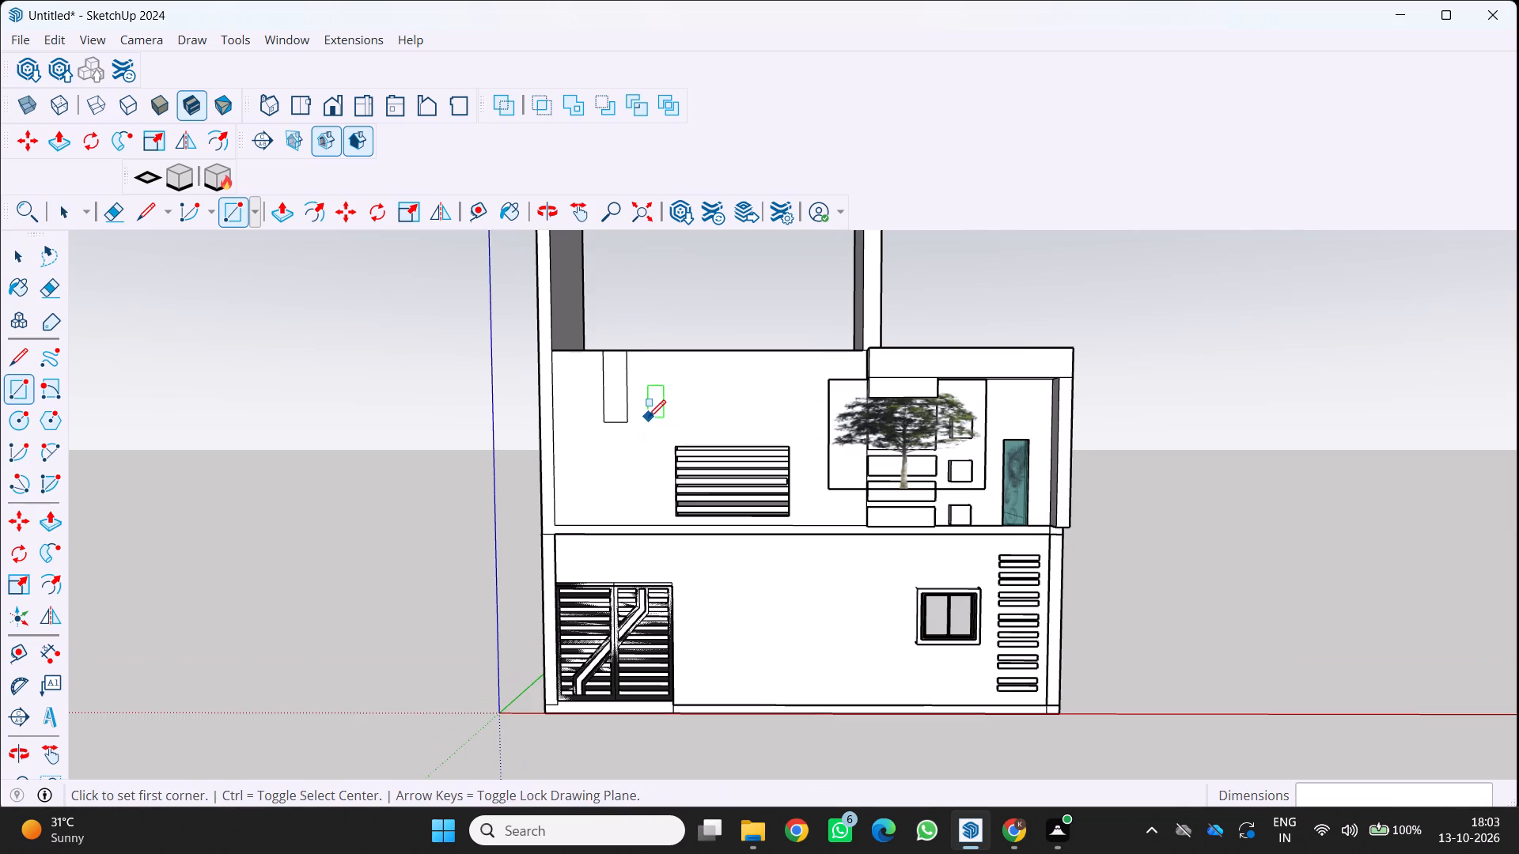
pyautogui.press('p')
pyautogui.click(615, 380)
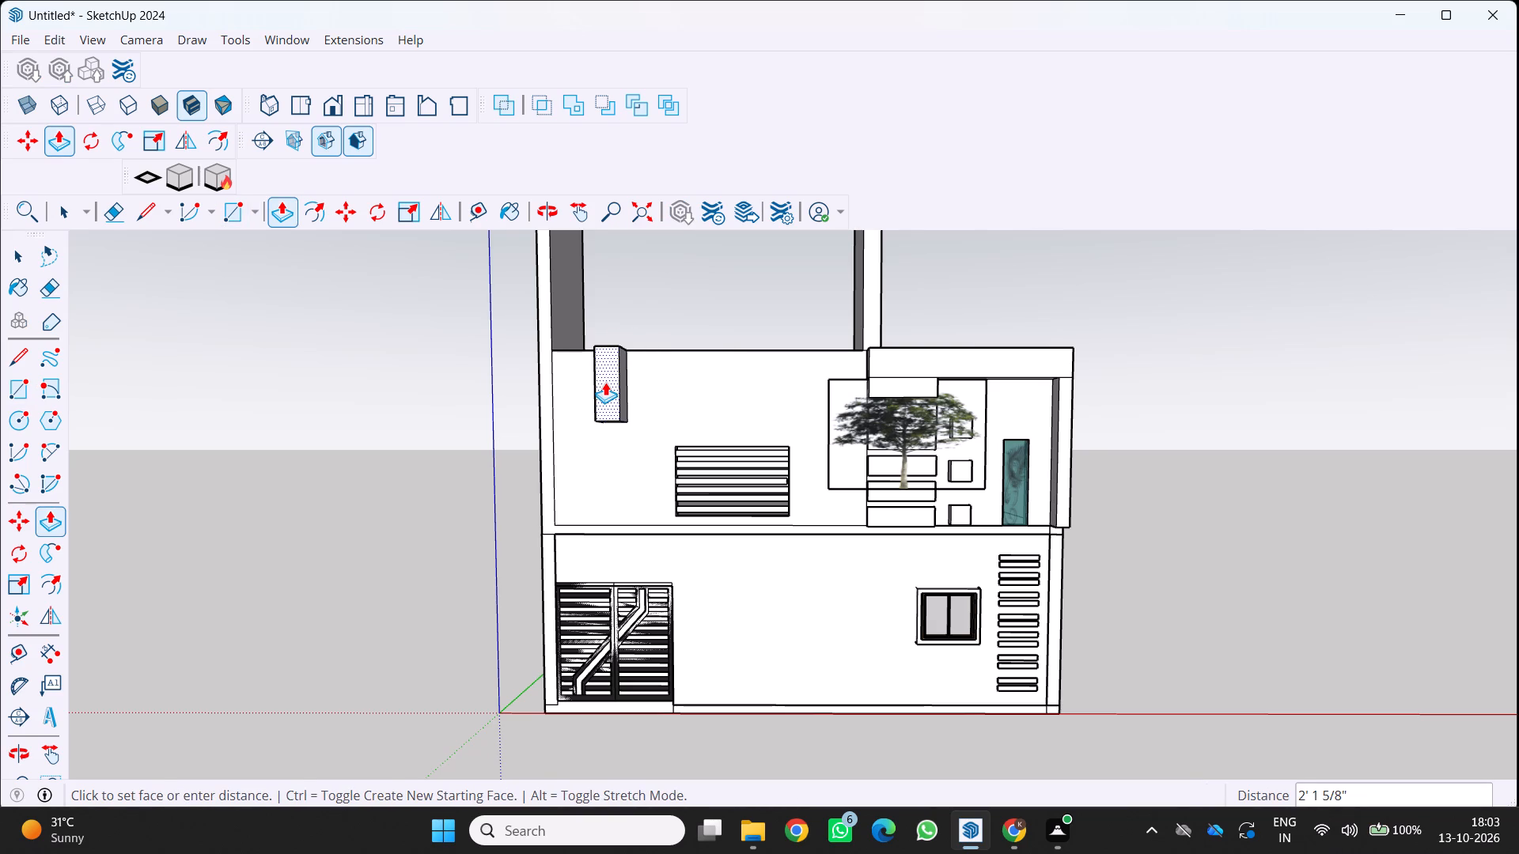
pyautogui.click(605, 382)
# Push the projecting block's front face back toward the wall by about 1 ft.
pyautogui.scroll(-1, 678, 414)
pyautogui.moveTo(678, 414); pyautogui.dragTo(602, 498, button='middle')
pyautogui.press('space')
pyautogui.scroll(-2, 590, 455)
pyautogui.moveTo(591, 455); pyautogui.dragTo(585, 557, button='middle')
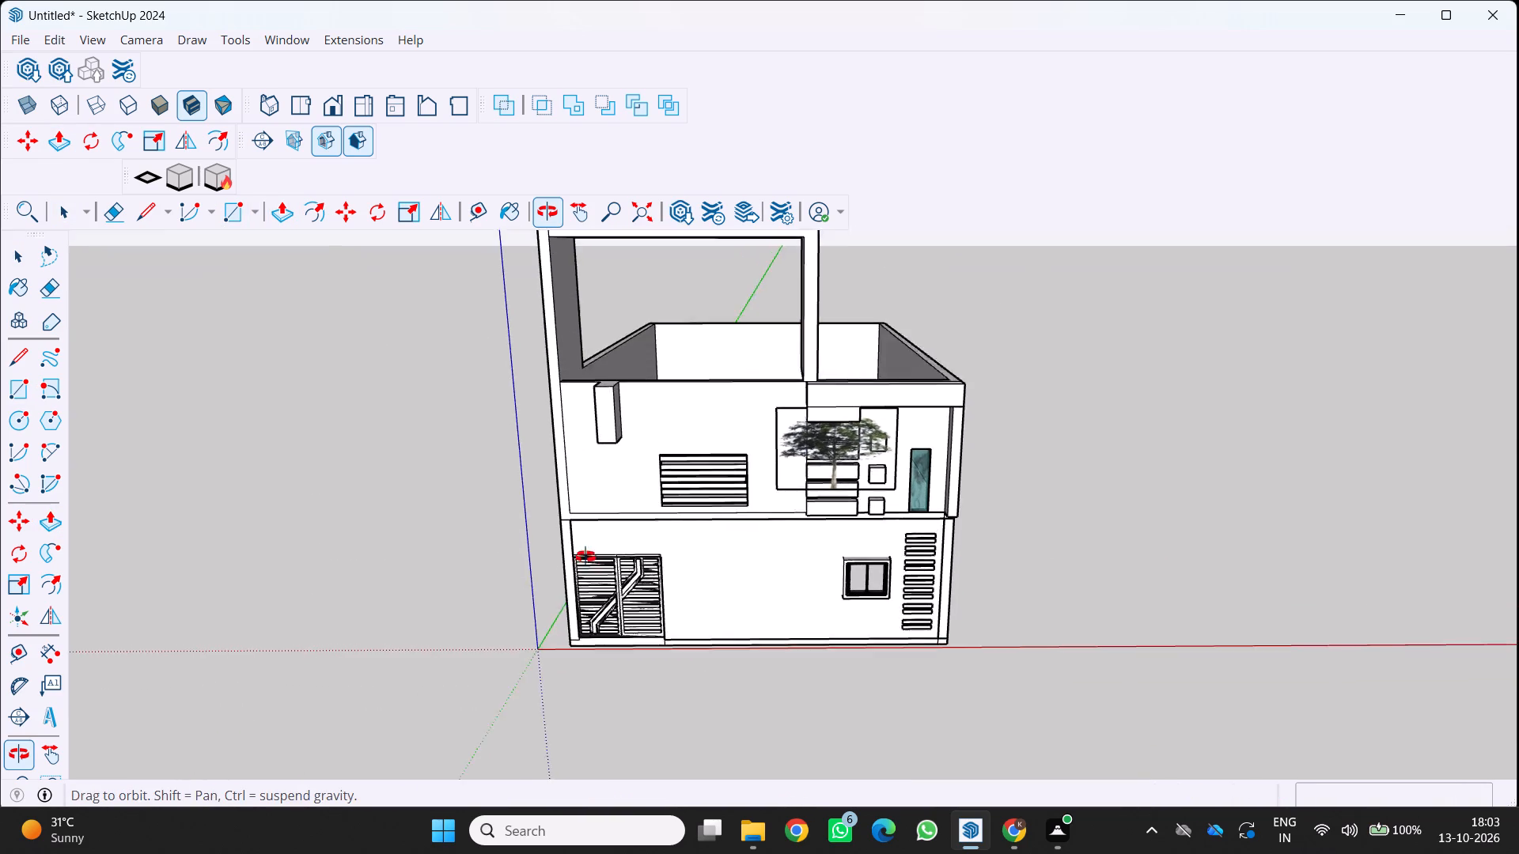
pyautogui.moveTo(585, 557); pyautogui.dragTo(533, 627, button='middle')
pyautogui.scroll(2, 580, 519)
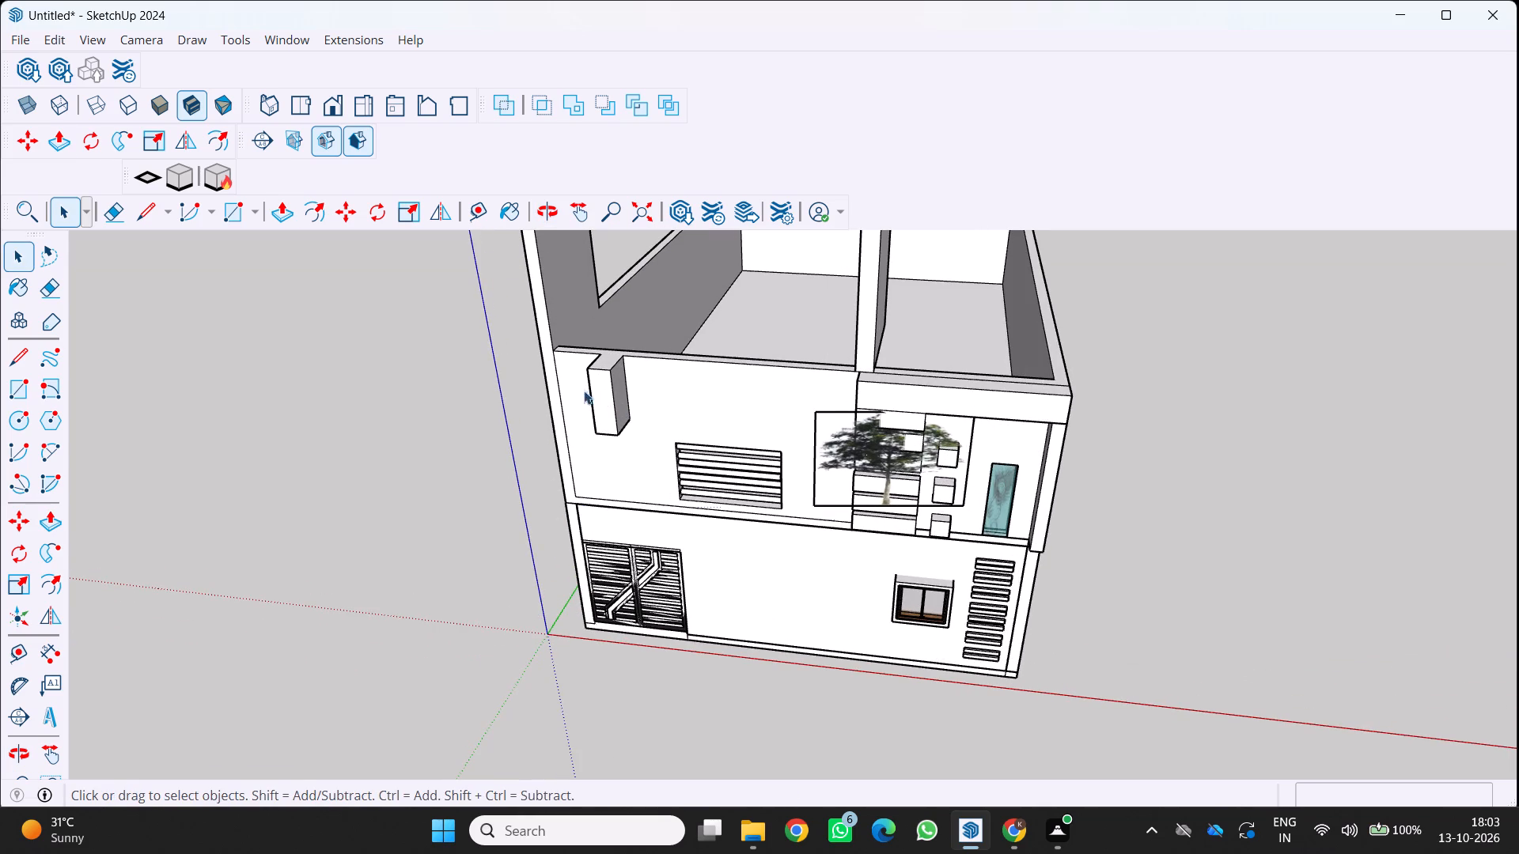
pyautogui.press('p')
pyautogui.click(605, 400)
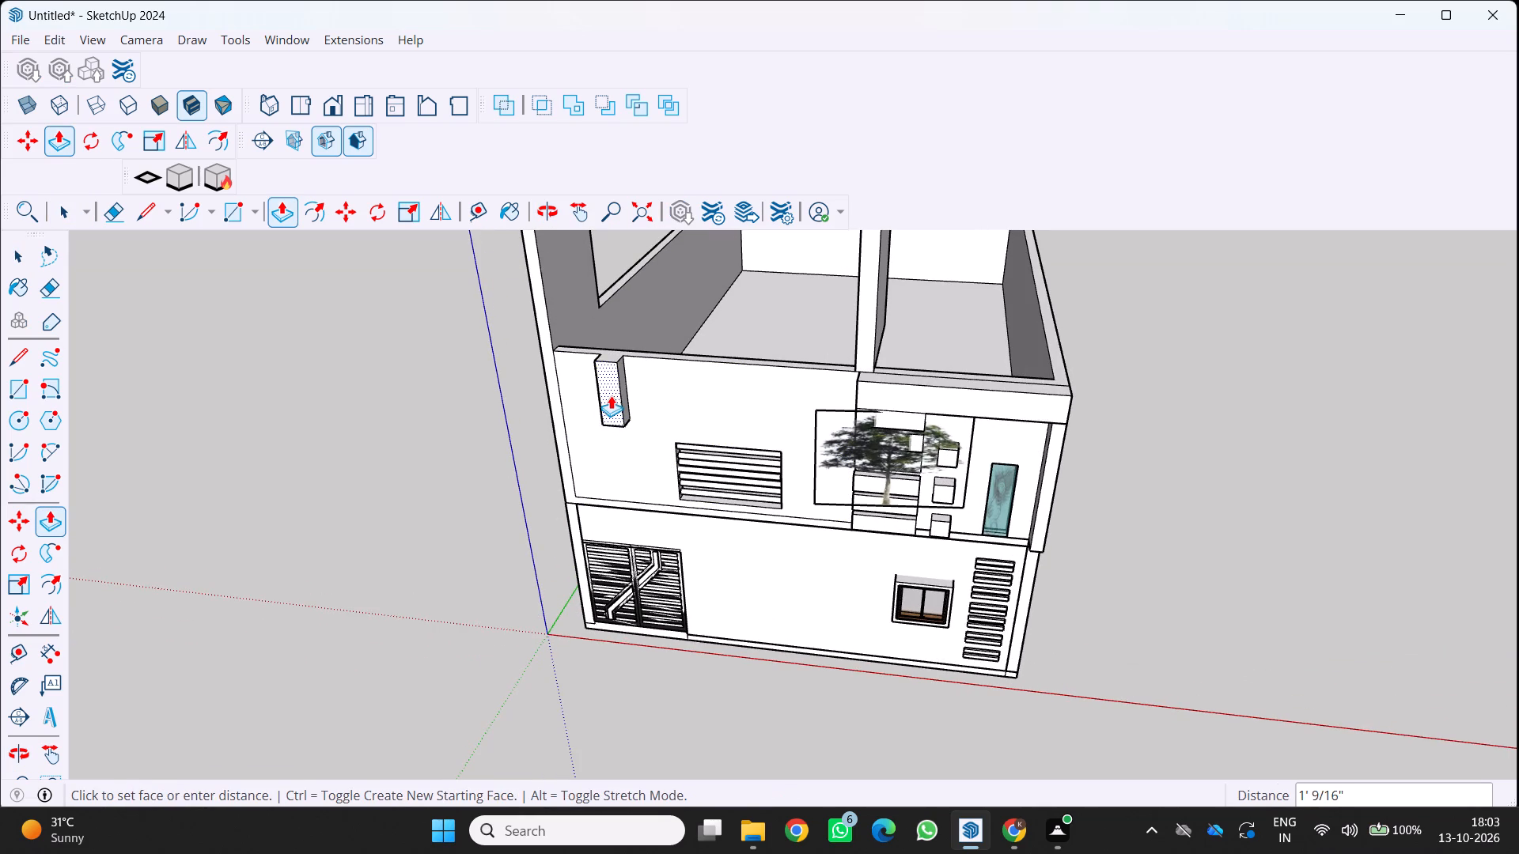
pyautogui.click(611, 395)
pyautogui.press('space')
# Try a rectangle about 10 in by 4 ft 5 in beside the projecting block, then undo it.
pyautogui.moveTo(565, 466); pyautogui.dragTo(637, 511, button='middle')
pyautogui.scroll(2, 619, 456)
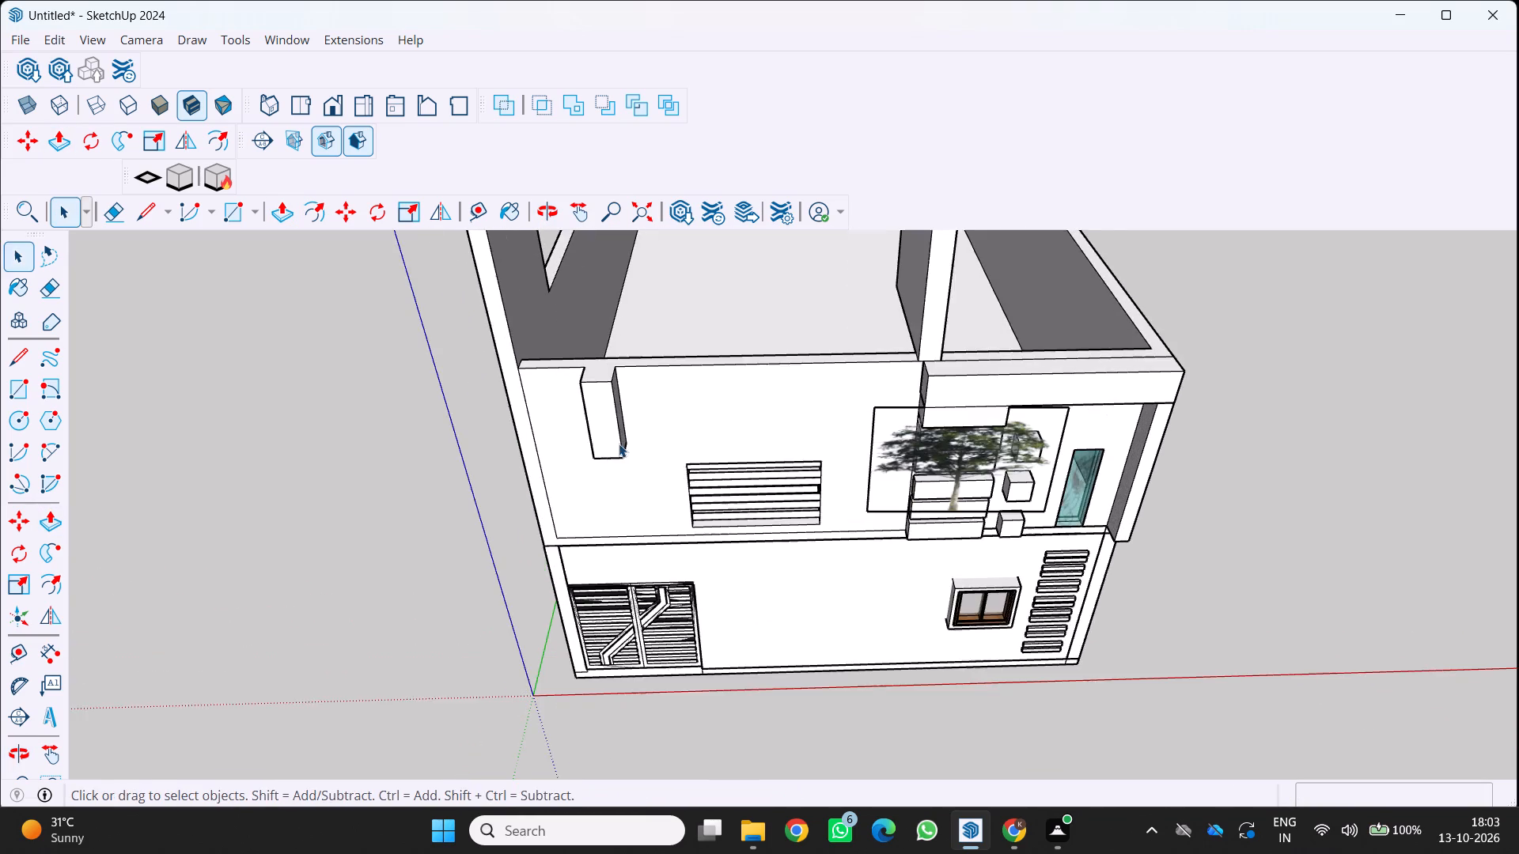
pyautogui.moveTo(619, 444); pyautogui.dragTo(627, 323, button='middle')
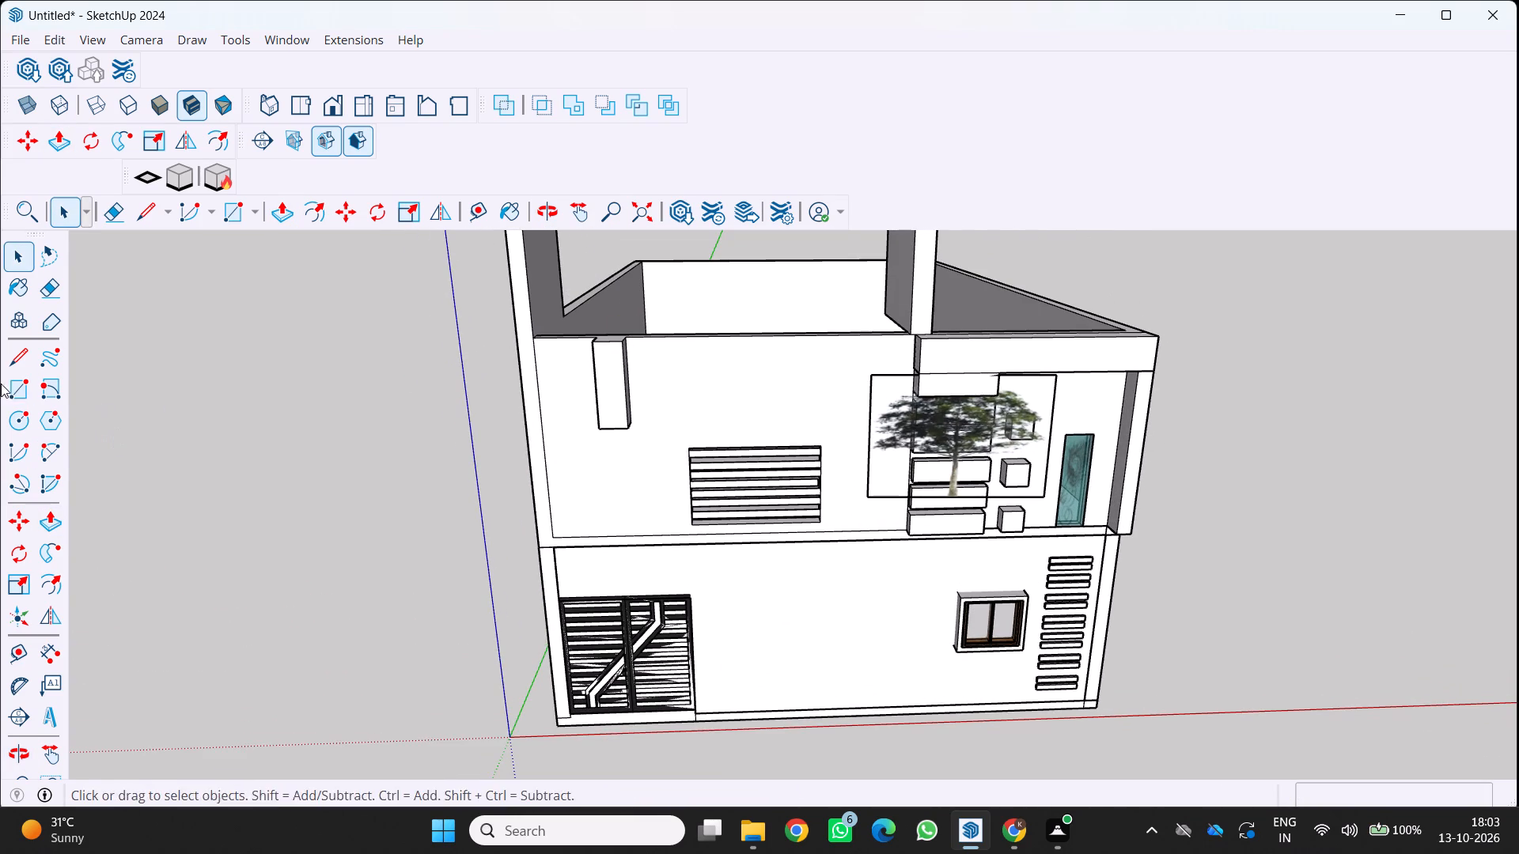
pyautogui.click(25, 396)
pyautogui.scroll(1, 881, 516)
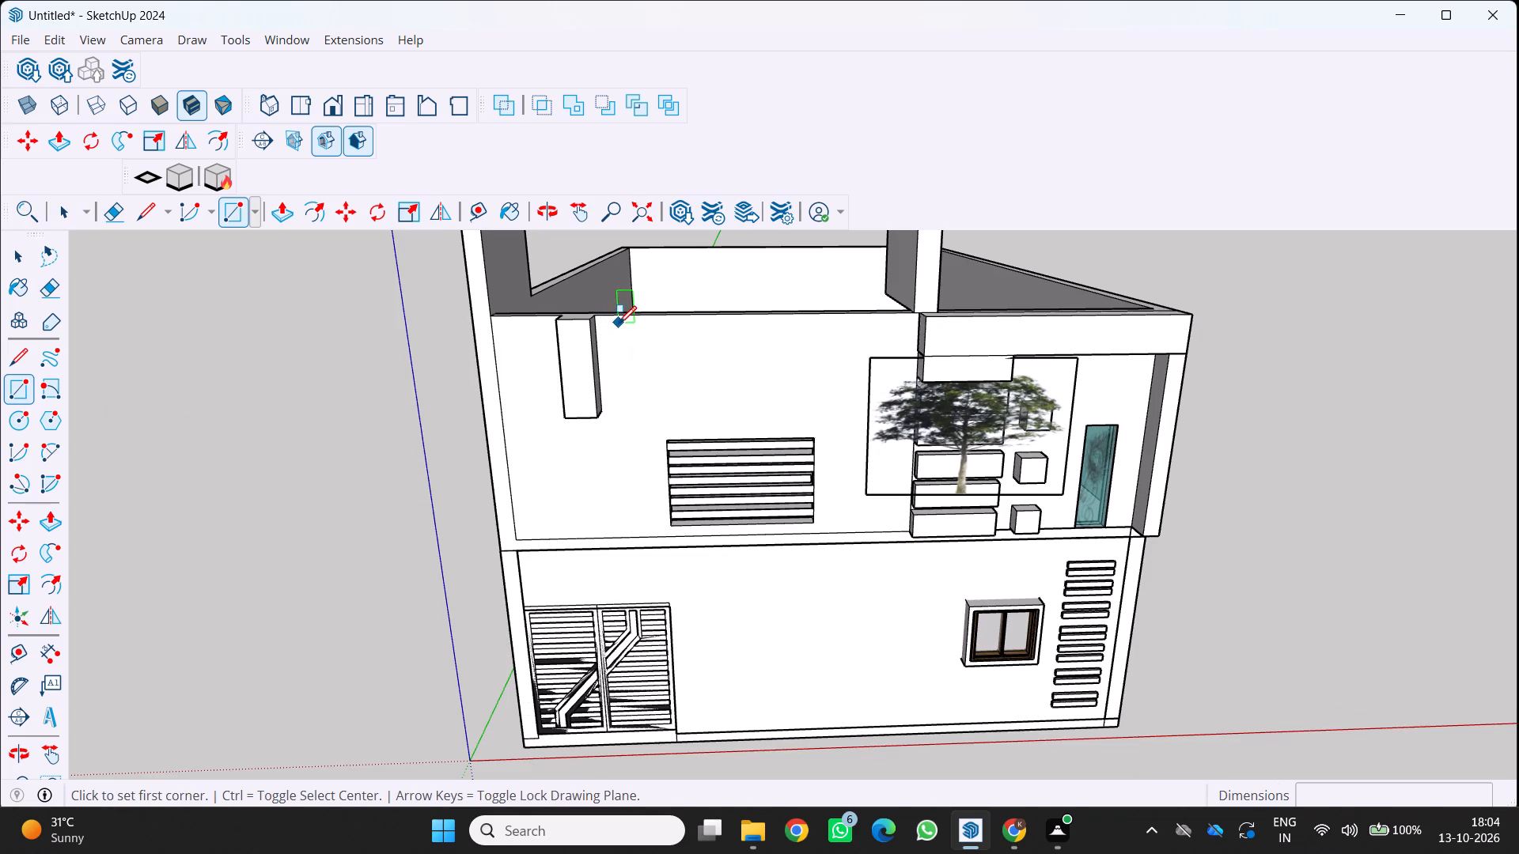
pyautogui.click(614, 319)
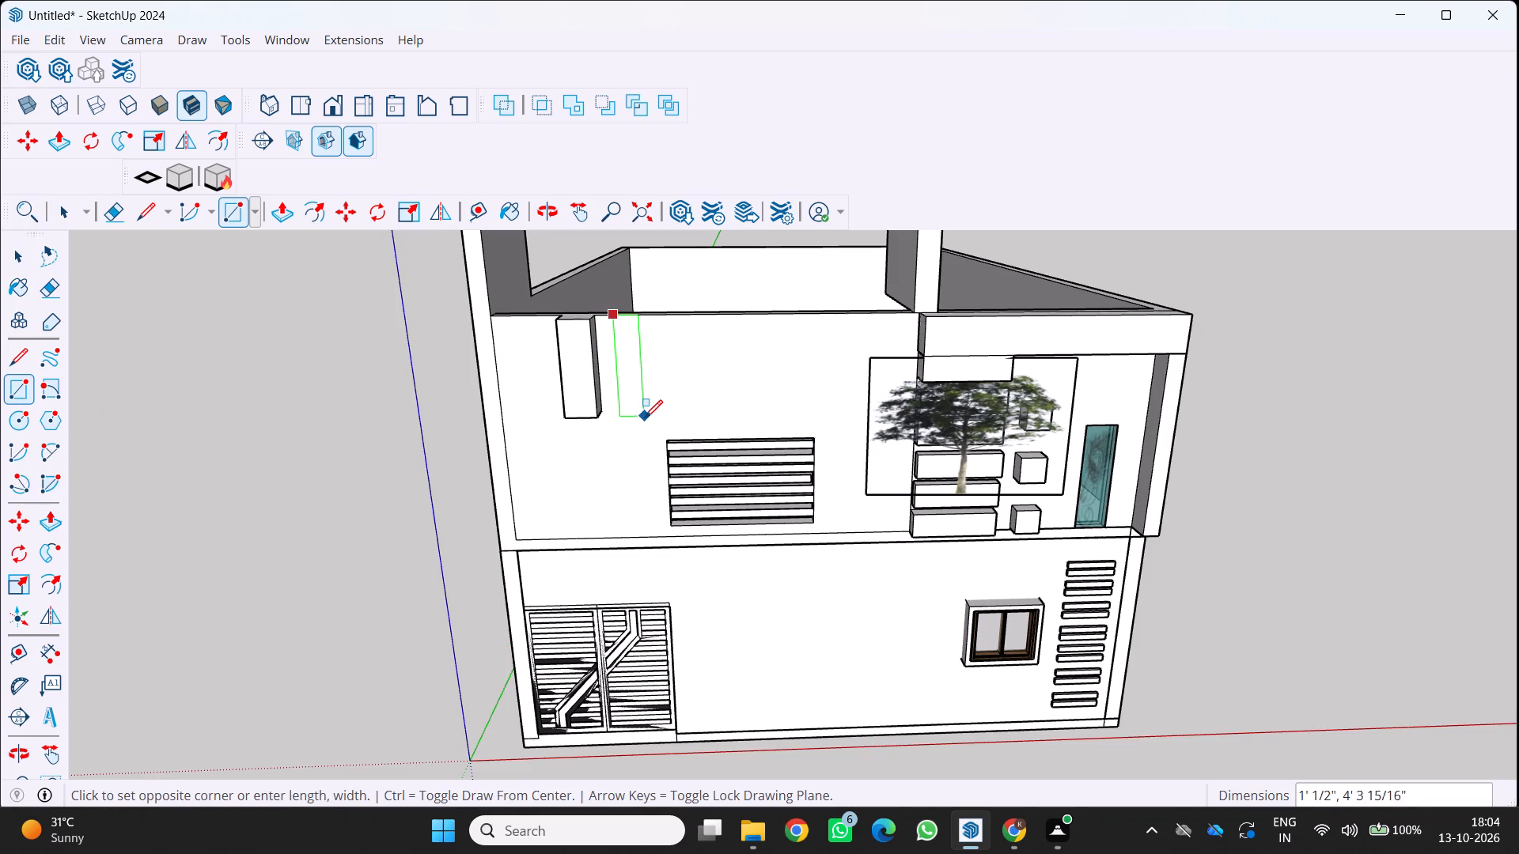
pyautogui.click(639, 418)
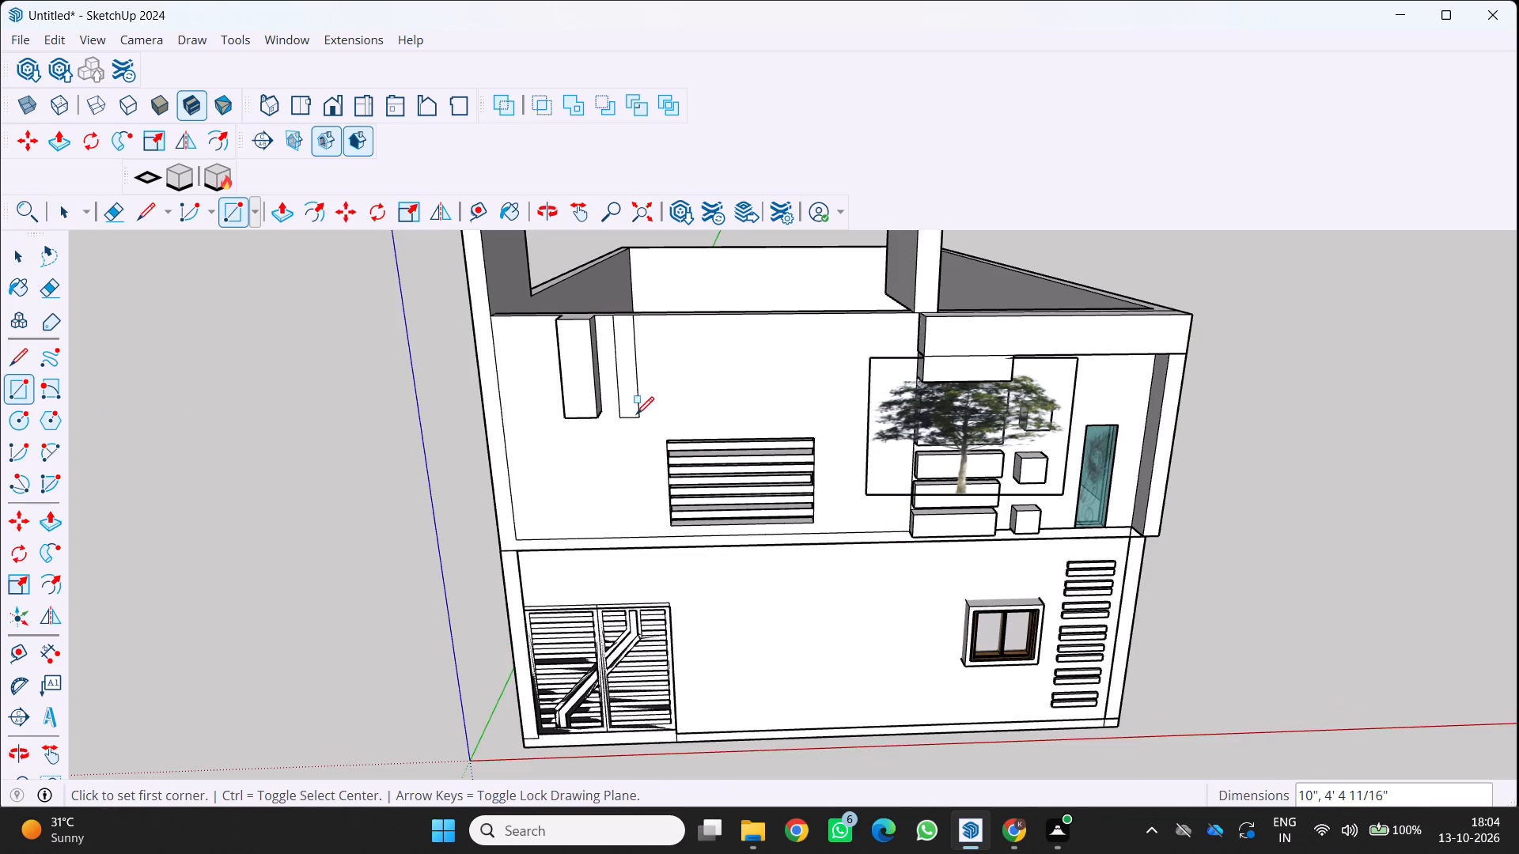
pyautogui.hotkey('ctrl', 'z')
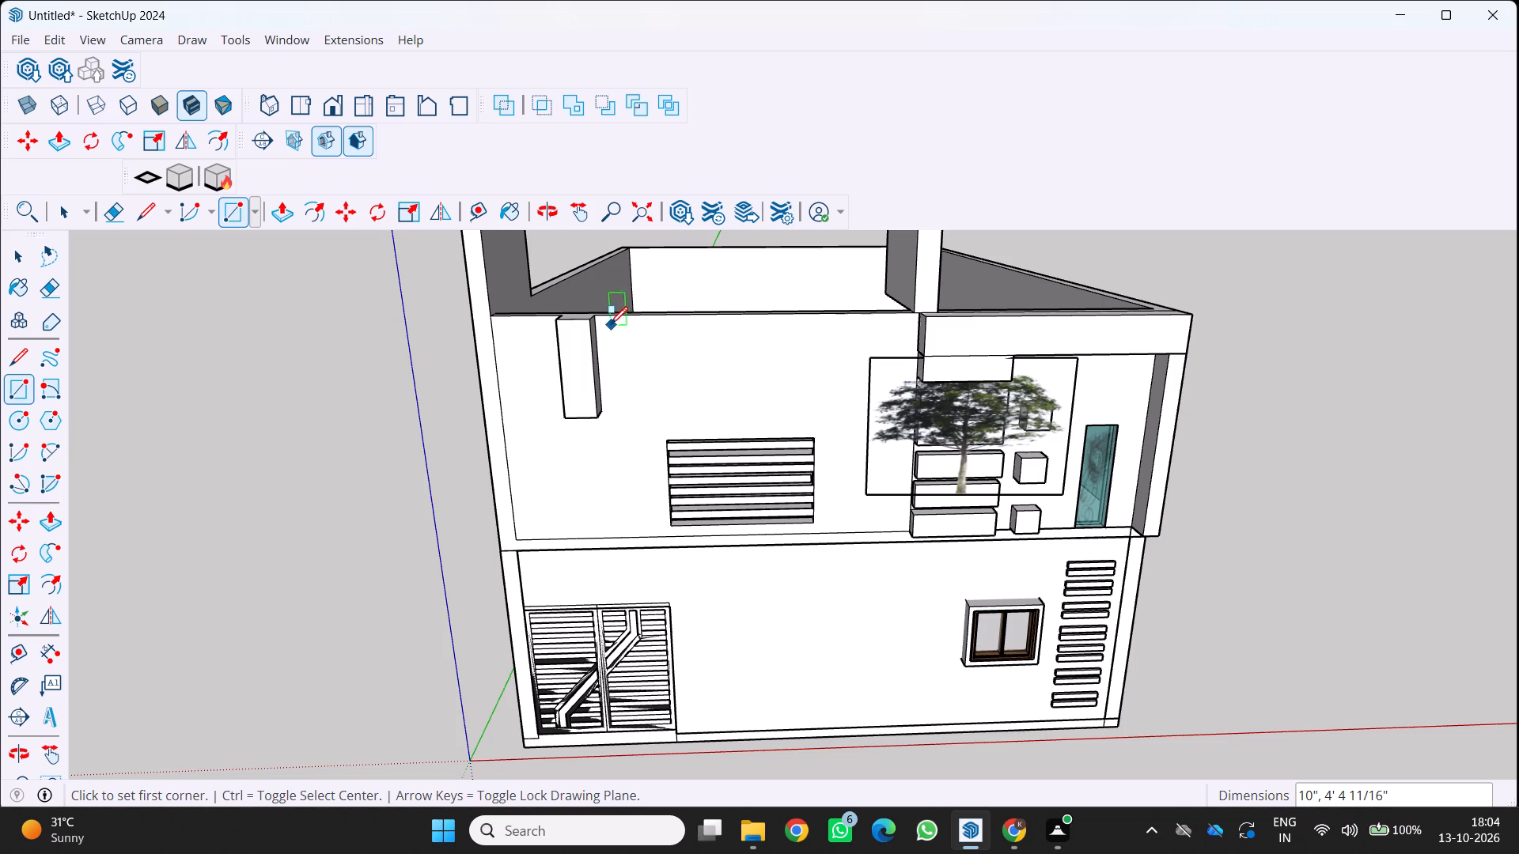
# Draw a rectangle about 1 ft 4 in by 4 ft 6 in beside the first block and extrude it about 1 ft 3 in.
pyautogui.click(615, 317)
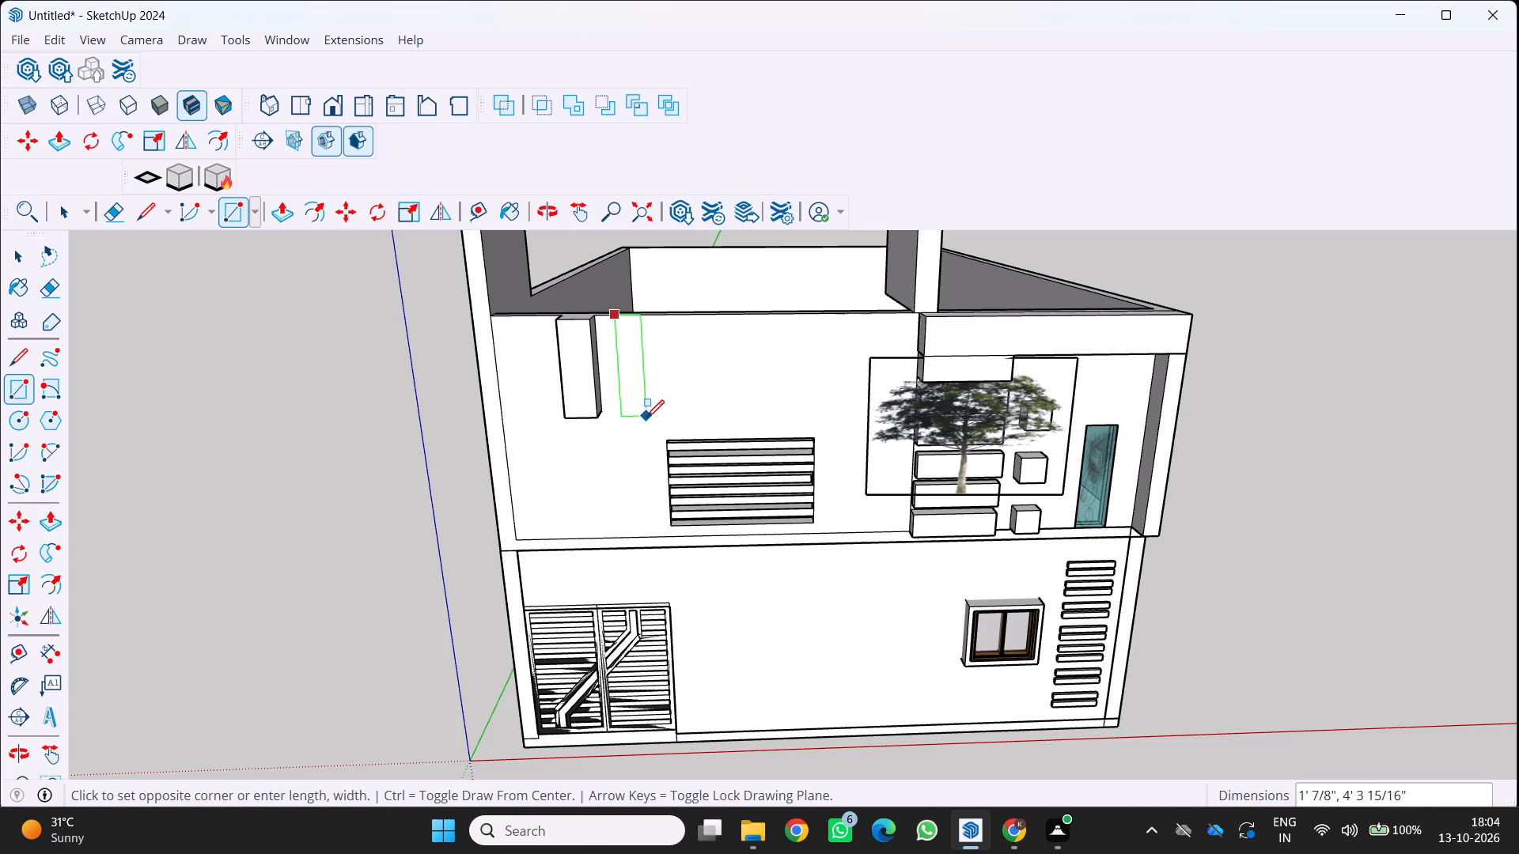
pyautogui.click(652, 421)
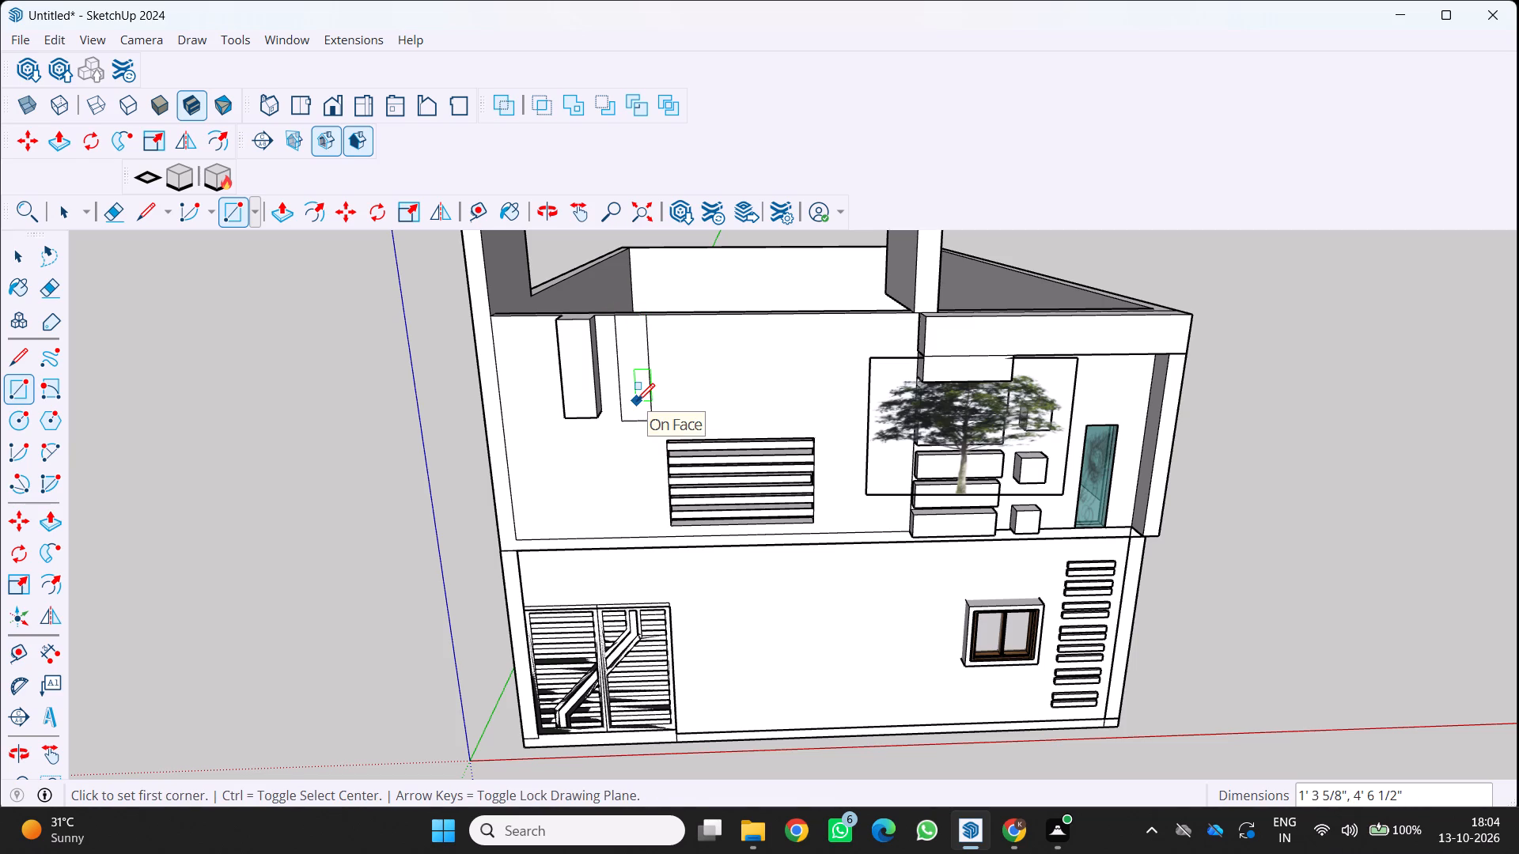
pyautogui.press('p')
pyautogui.click(637, 386)
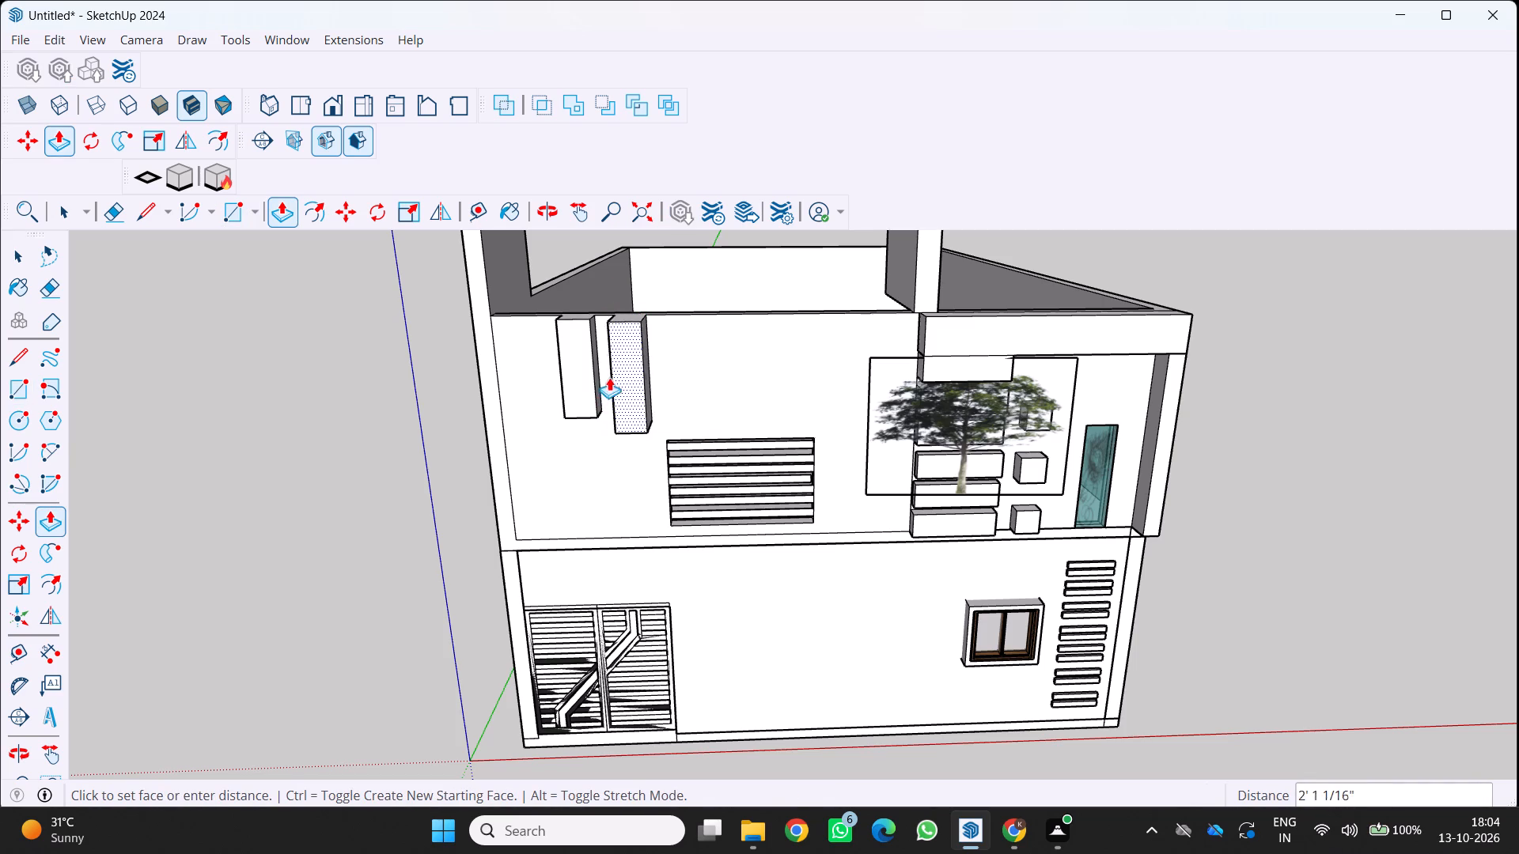
pyautogui.click(591, 369)
# Shorten the second block by pushing its underside up about 4 3/8 in.
pyautogui.scroll(-4, 570, 450)
pyautogui.moveTo(576, 474); pyautogui.dragTo(611, 517, button='middle')
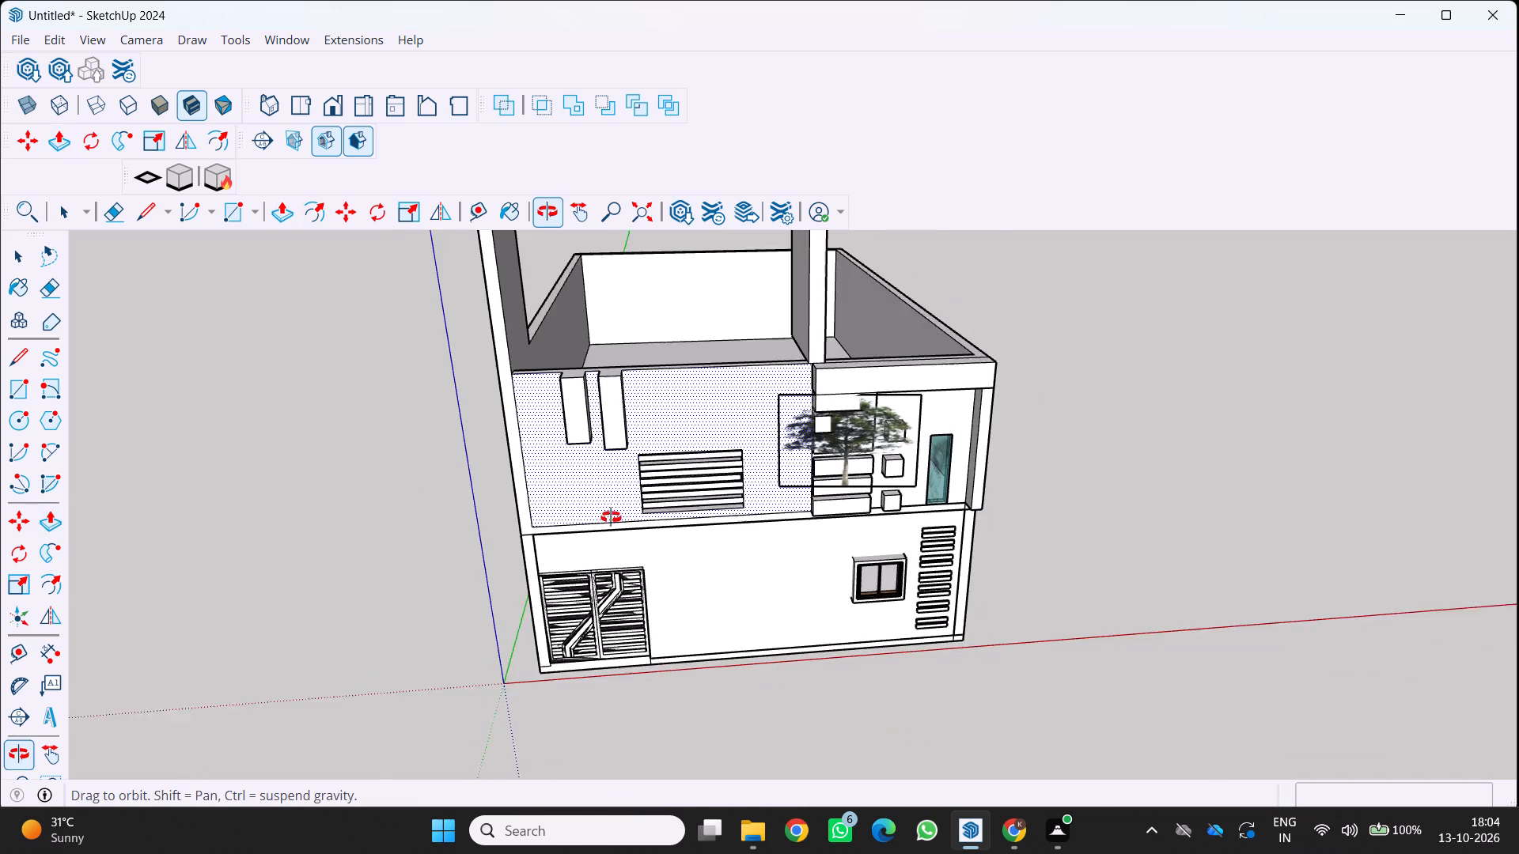
pyautogui.moveTo(611, 517); pyautogui.dragTo(617, 527, button='middle')
pyautogui.scroll(3, 620, 503)
pyautogui.moveTo(621, 501); pyautogui.dragTo(621, 359, button='middle')
pyautogui.scroll(3, 619, 437)
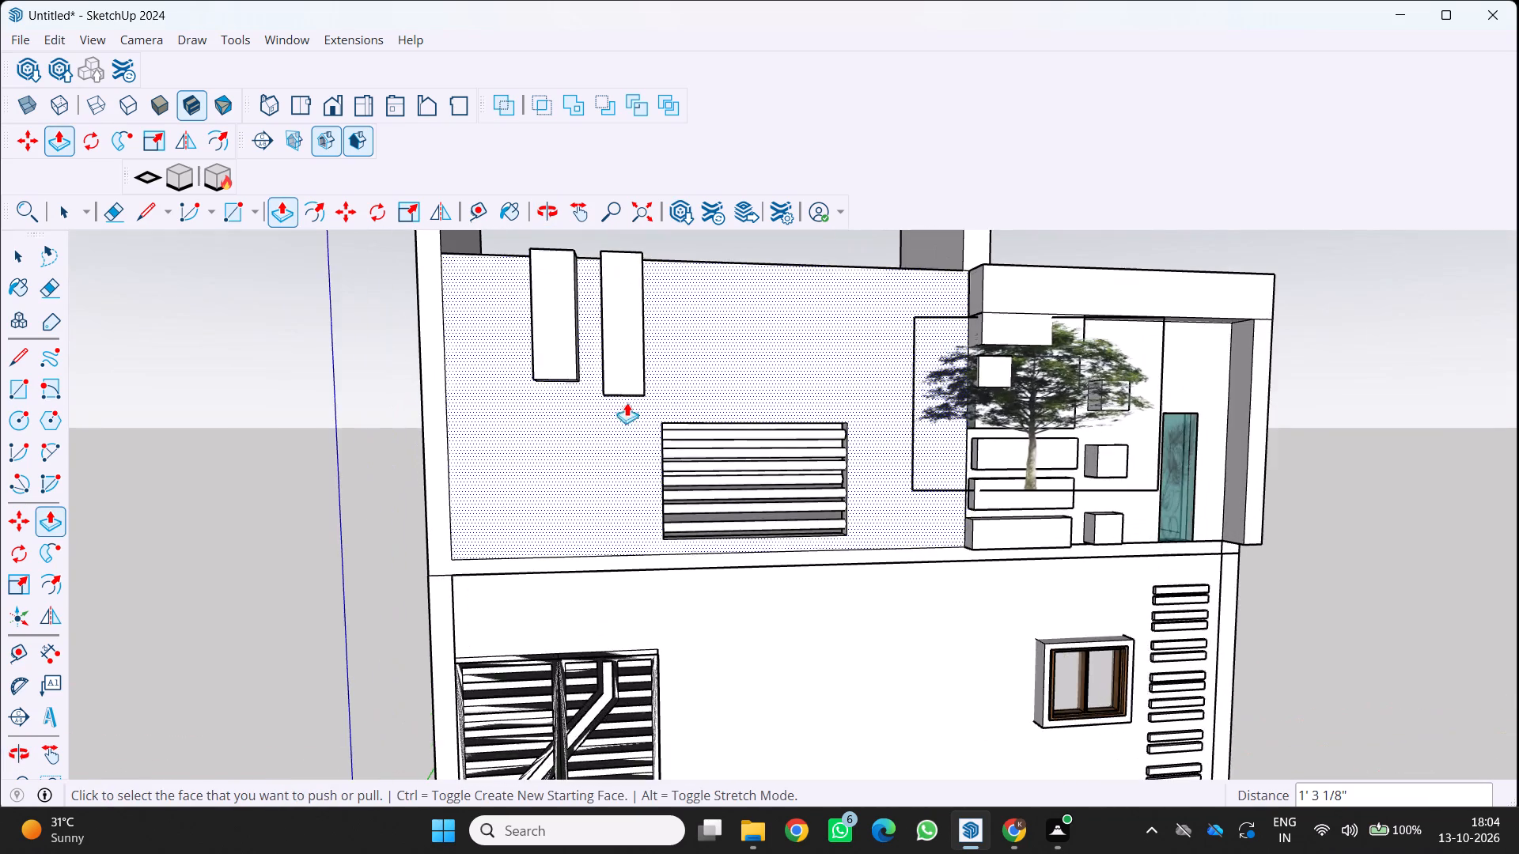
pyautogui.moveTo(628, 391); pyautogui.dragTo(639, 302, button='middle')
pyautogui.scroll(1, 639, 302)
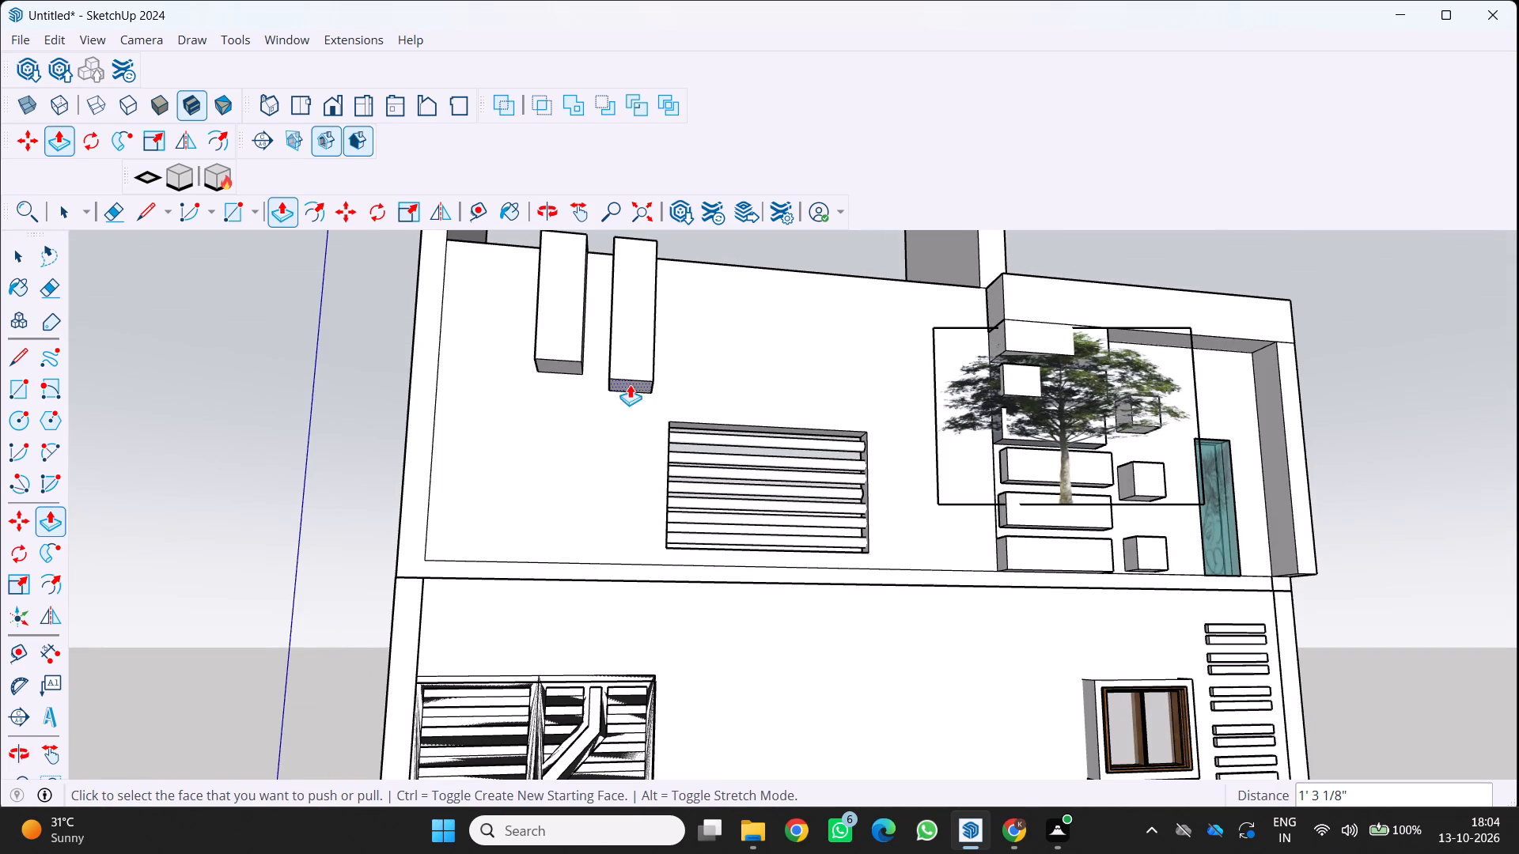
pyautogui.click(627, 379)
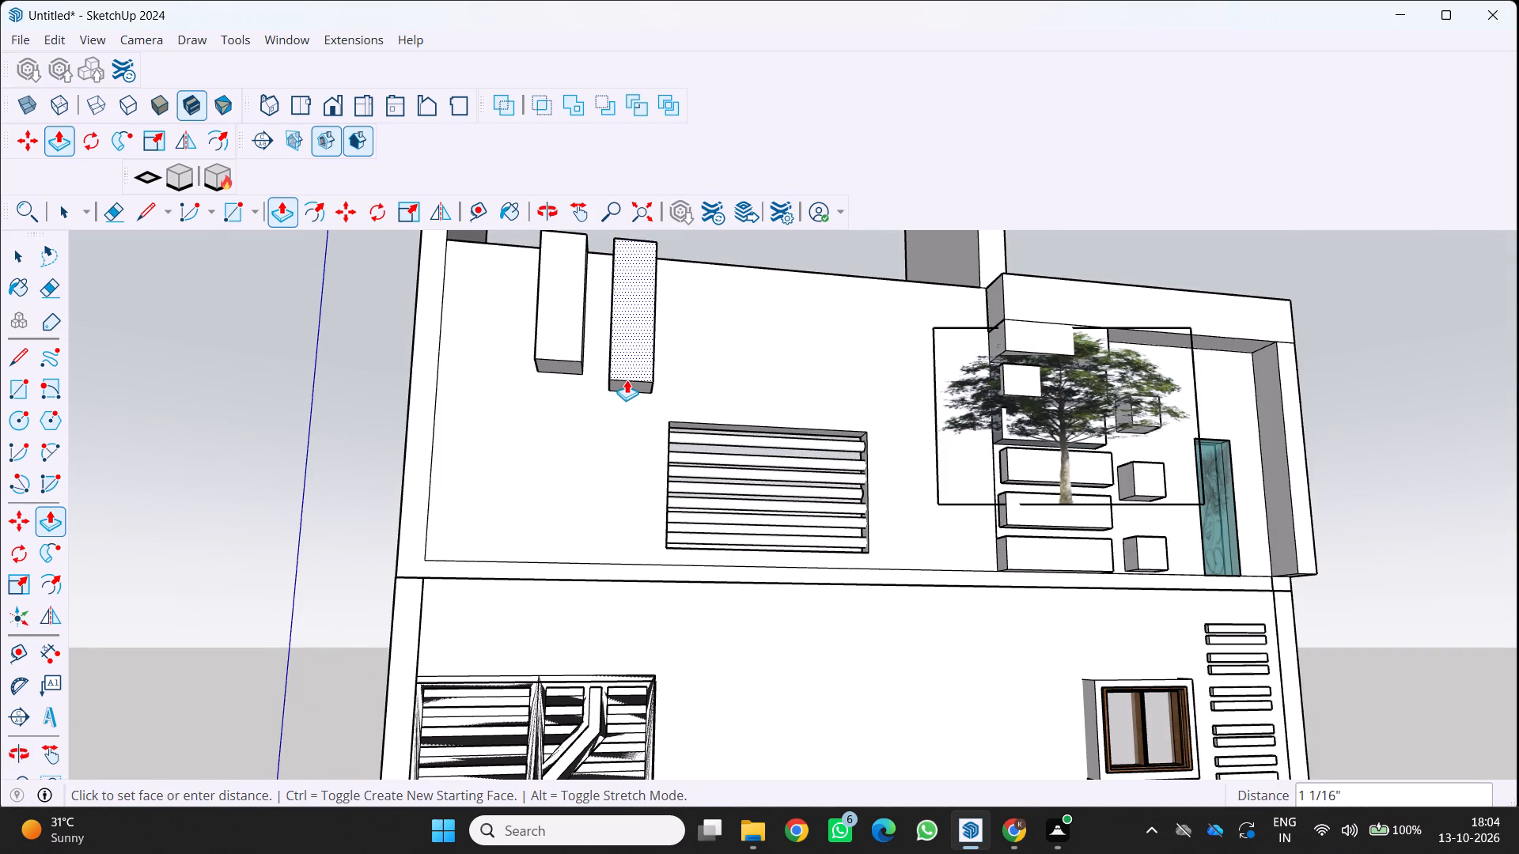
pyautogui.press('Escape')
pyautogui.scroll(6, 627, 380)
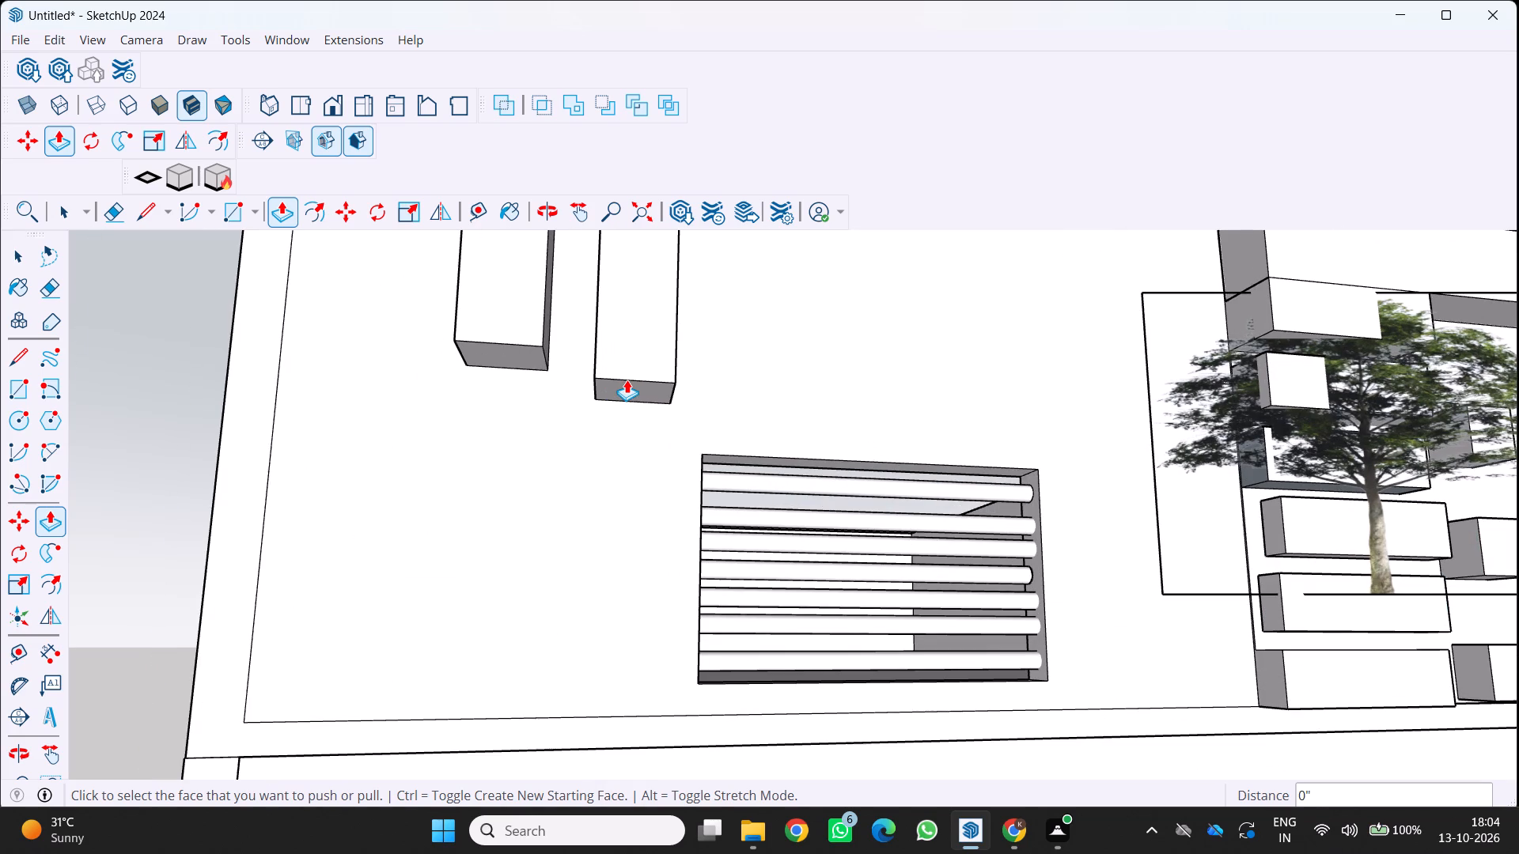
pyautogui.click(642, 390)
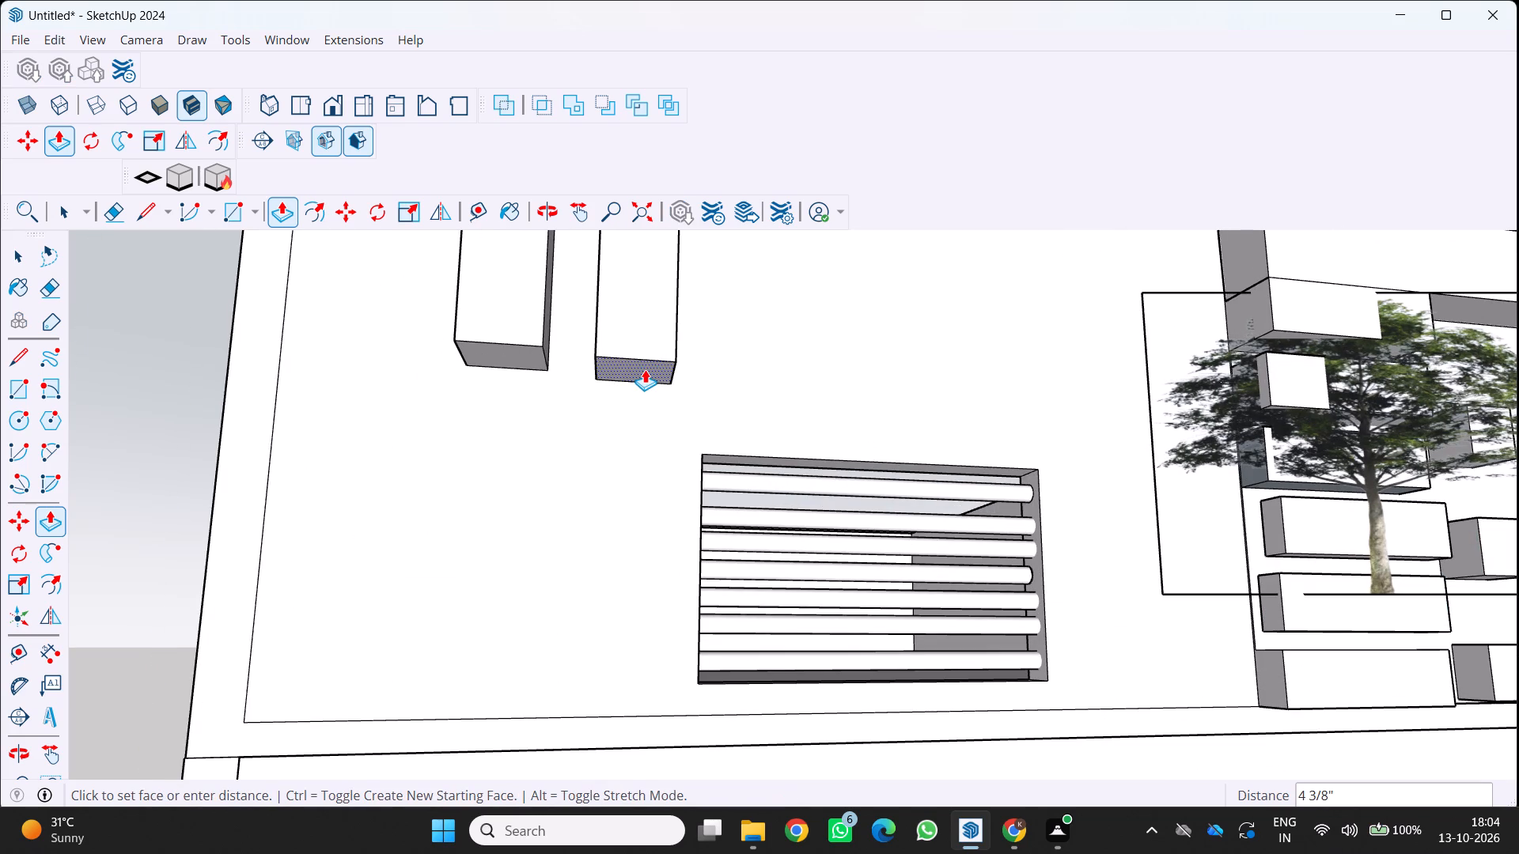
pyautogui.click(645, 372)
pyautogui.press('space')
pyautogui.scroll(-5, 611, 448)
pyautogui.press('space')
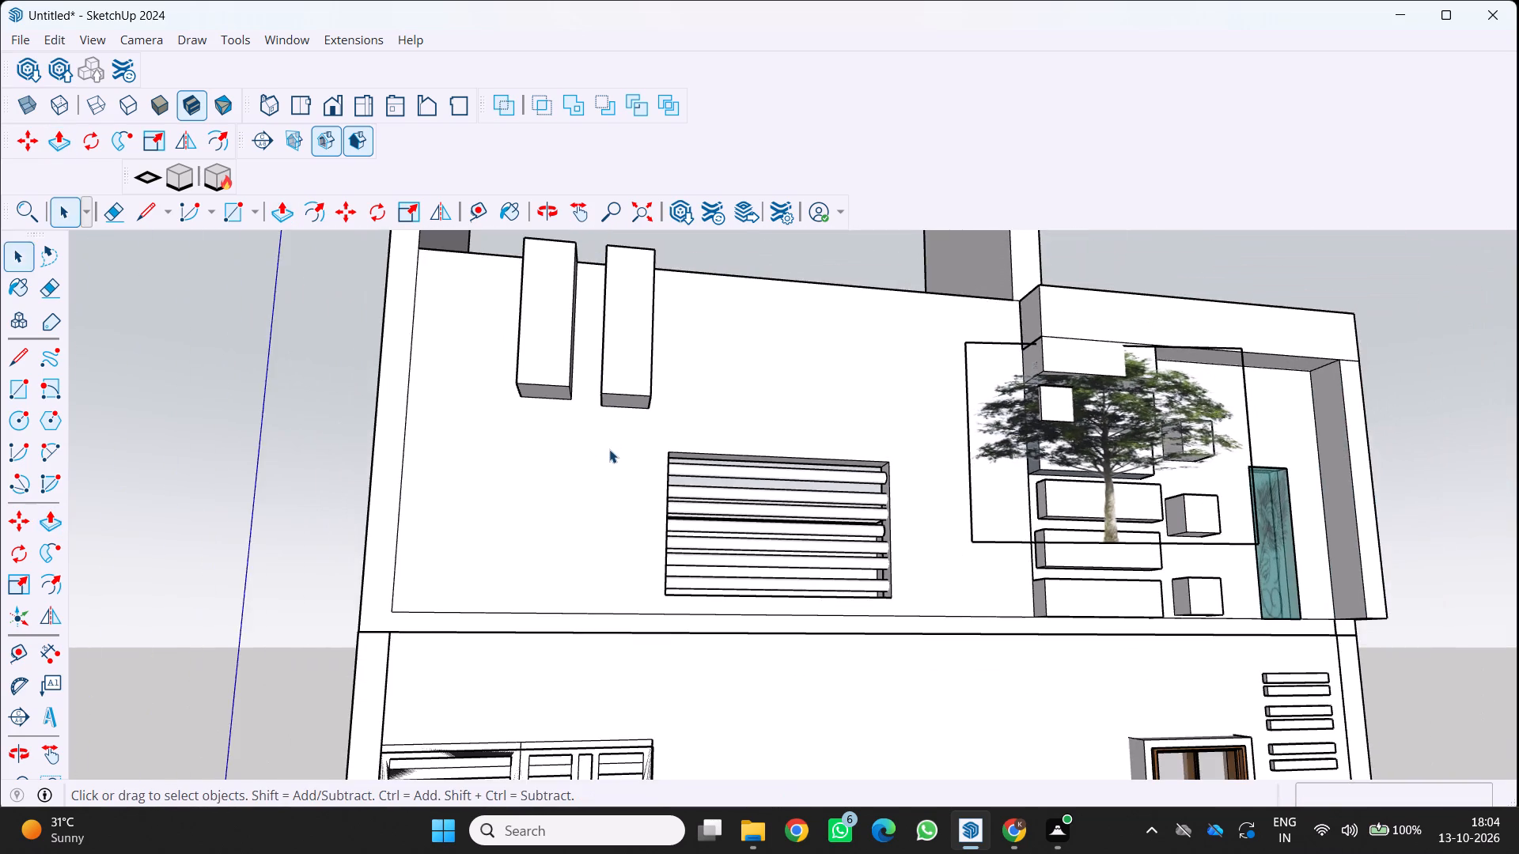
# Examine the house's front exterior from several angles, including the two new wall blocks beside the barred window.
pyautogui.moveTo(608, 450); pyautogui.dragTo(492, 602, button='middle')
pyautogui.scroll(-1, 605, 512)
pyautogui.scroll(-3, 491, 602)
pyautogui.scroll(-4, 522, 657)
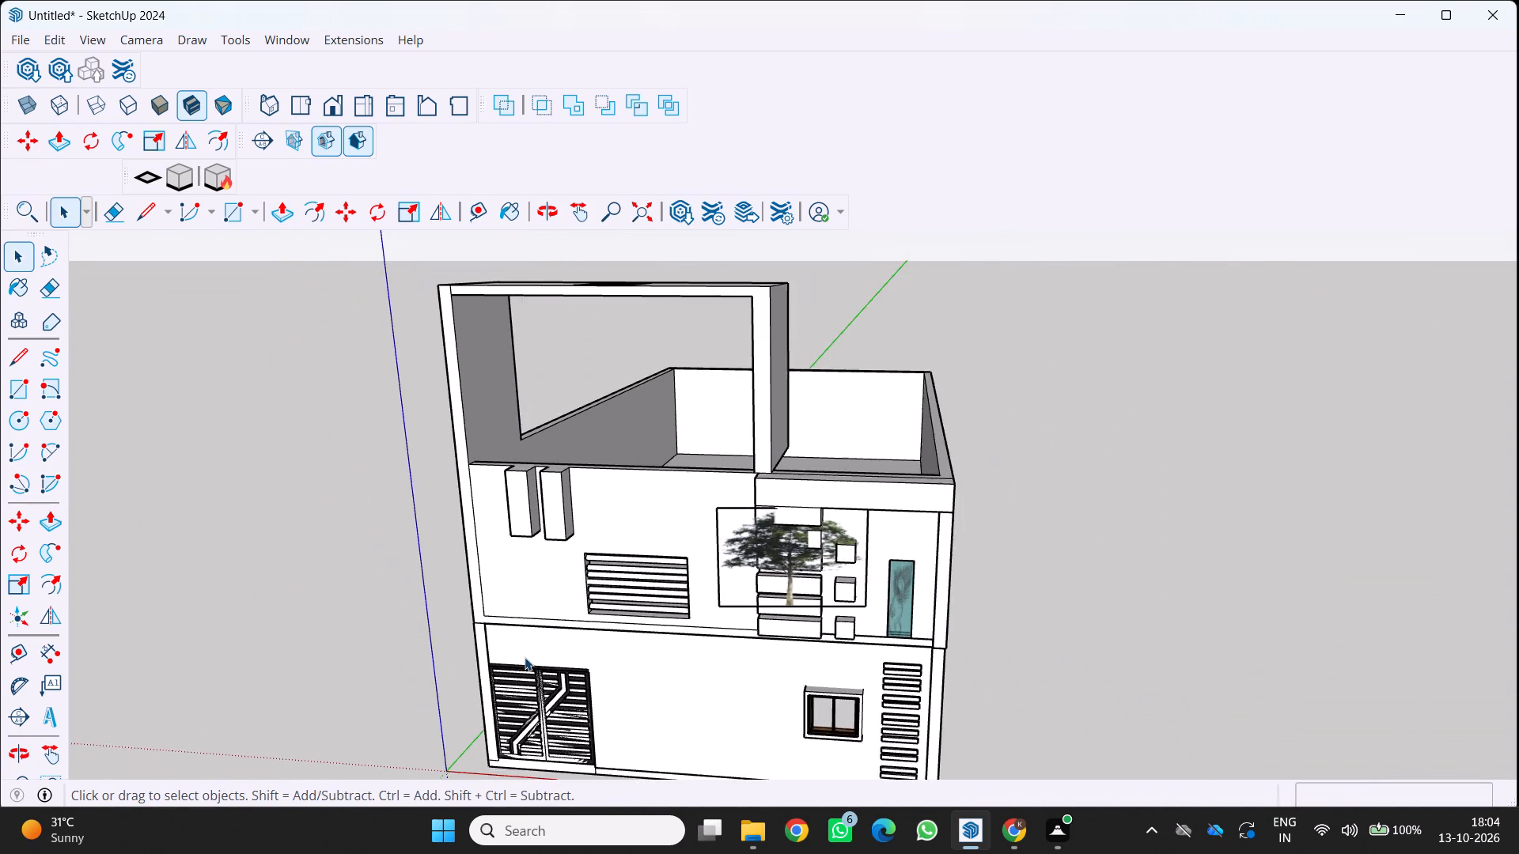
pyautogui.moveTo(529, 659); pyautogui.dragTo(762, 584, button='middle')
pyautogui.scroll(-3, 762, 584)
pyautogui.press('space')
pyautogui.press('space')
pyautogui.click(225, 708)
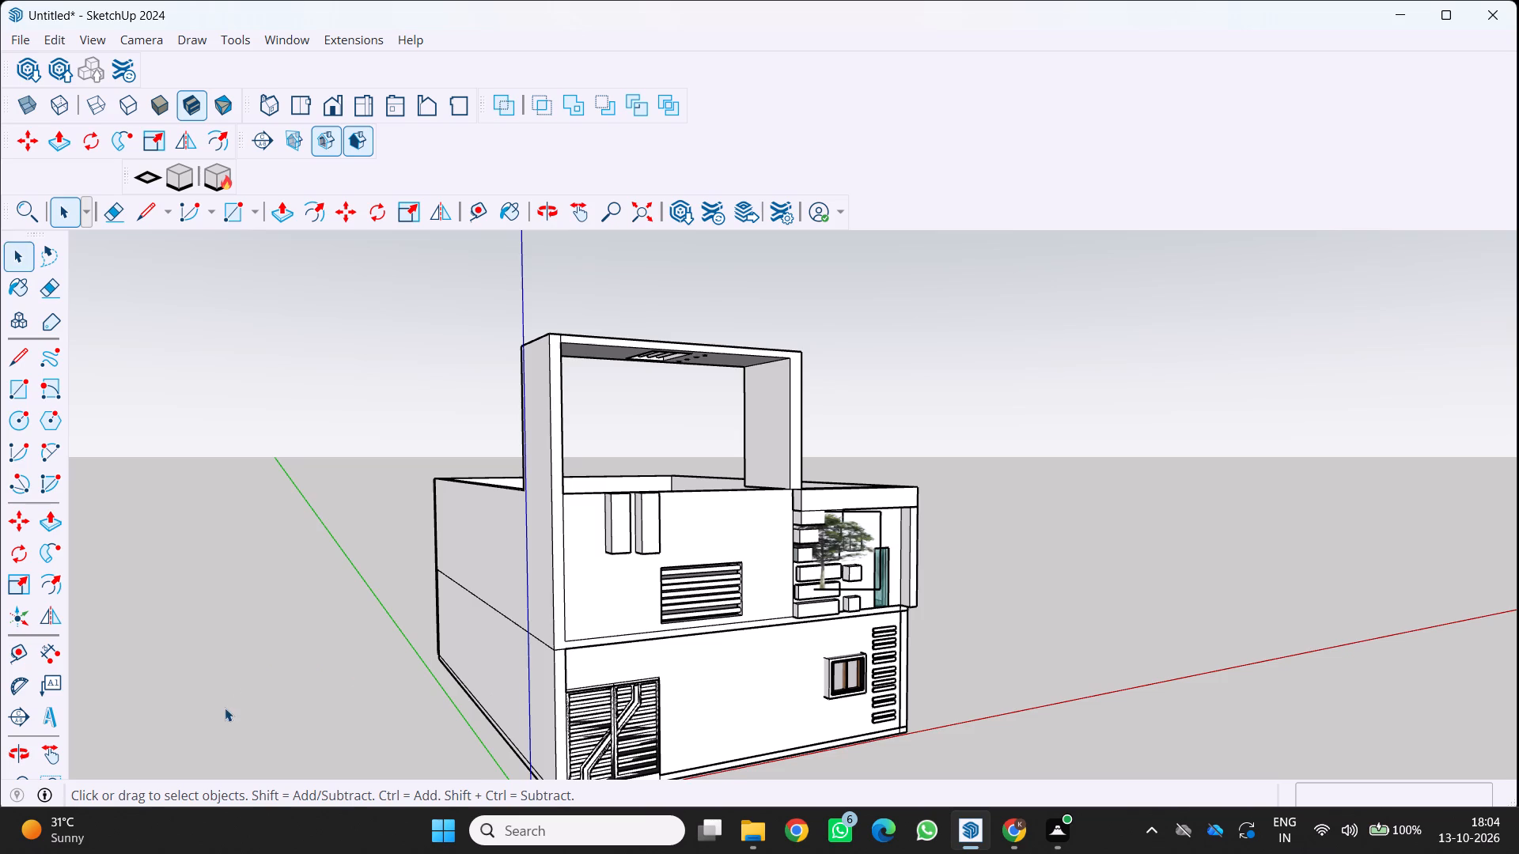
pyautogui.scroll(-1, 250, 697)
pyautogui.moveTo(252, 697); pyautogui.dragTo(0, 614, button='middle')
pyautogui.scroll(2, 744, 701)
pyautogui.scroll(-5, 791, 724)
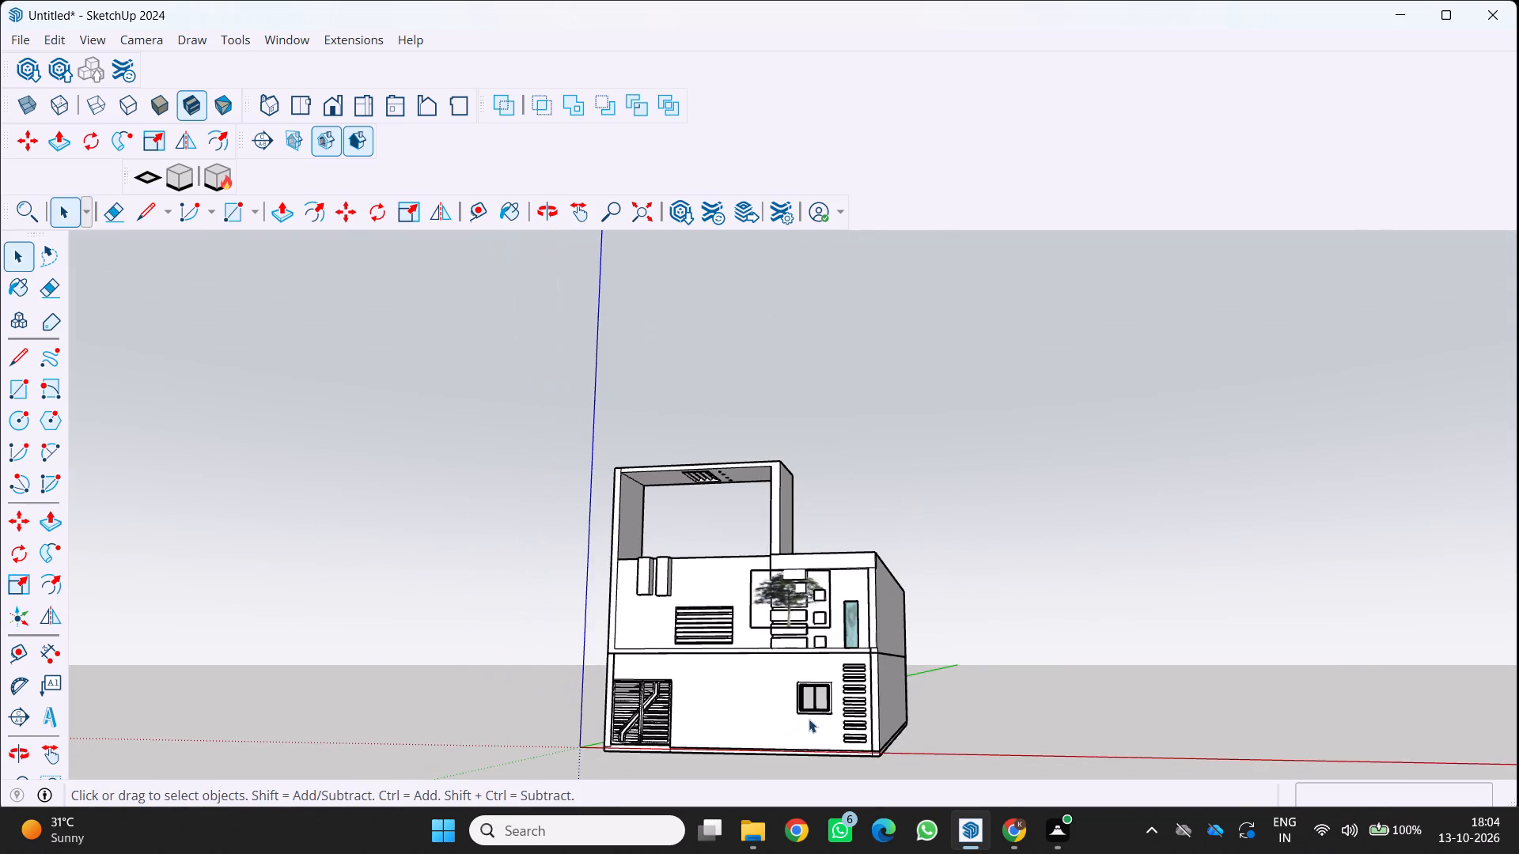
pyautogui.moveTo(810, 717); pyautogui.dragTo(873, 814, button='middle')
pyautogui.scroll(-1, 873, 815)
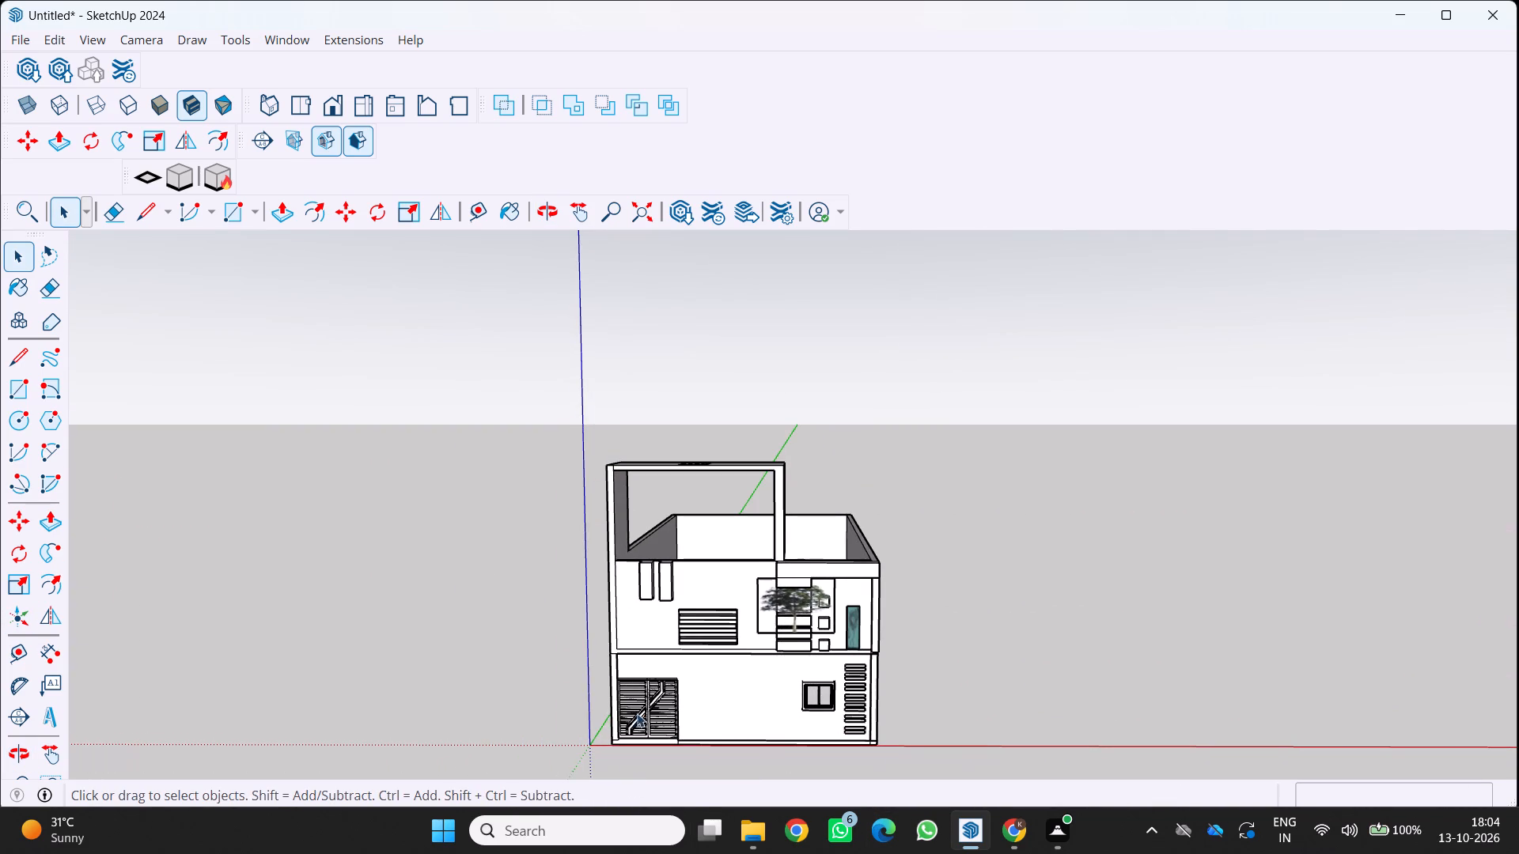
pyautogui.scroll(1, 627, 580)
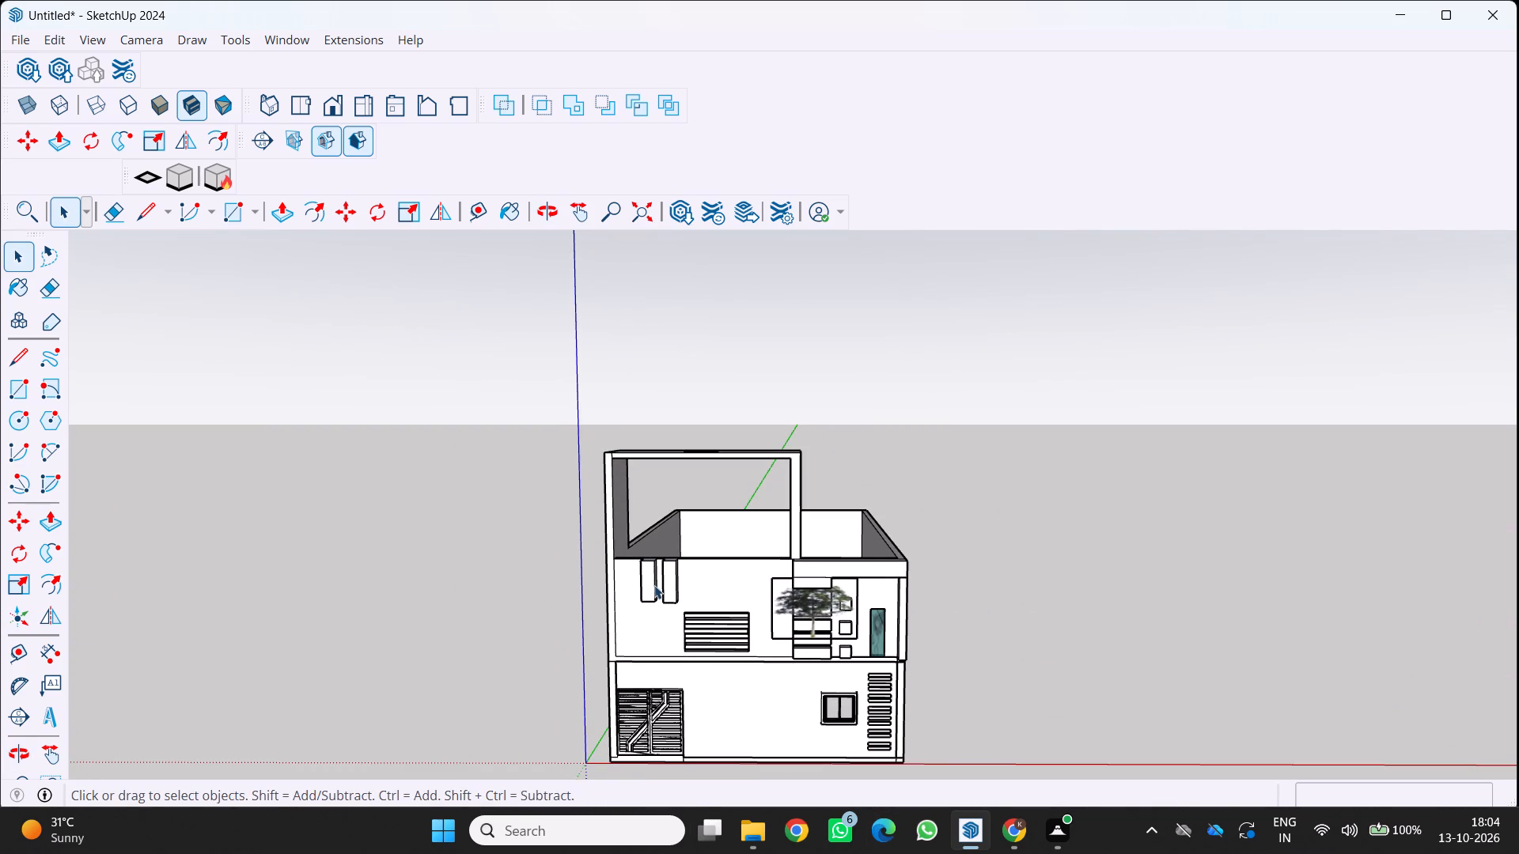
pyautogui.moveTo(756, 404); pyautogui.dragTo(807, 316, button='middle')
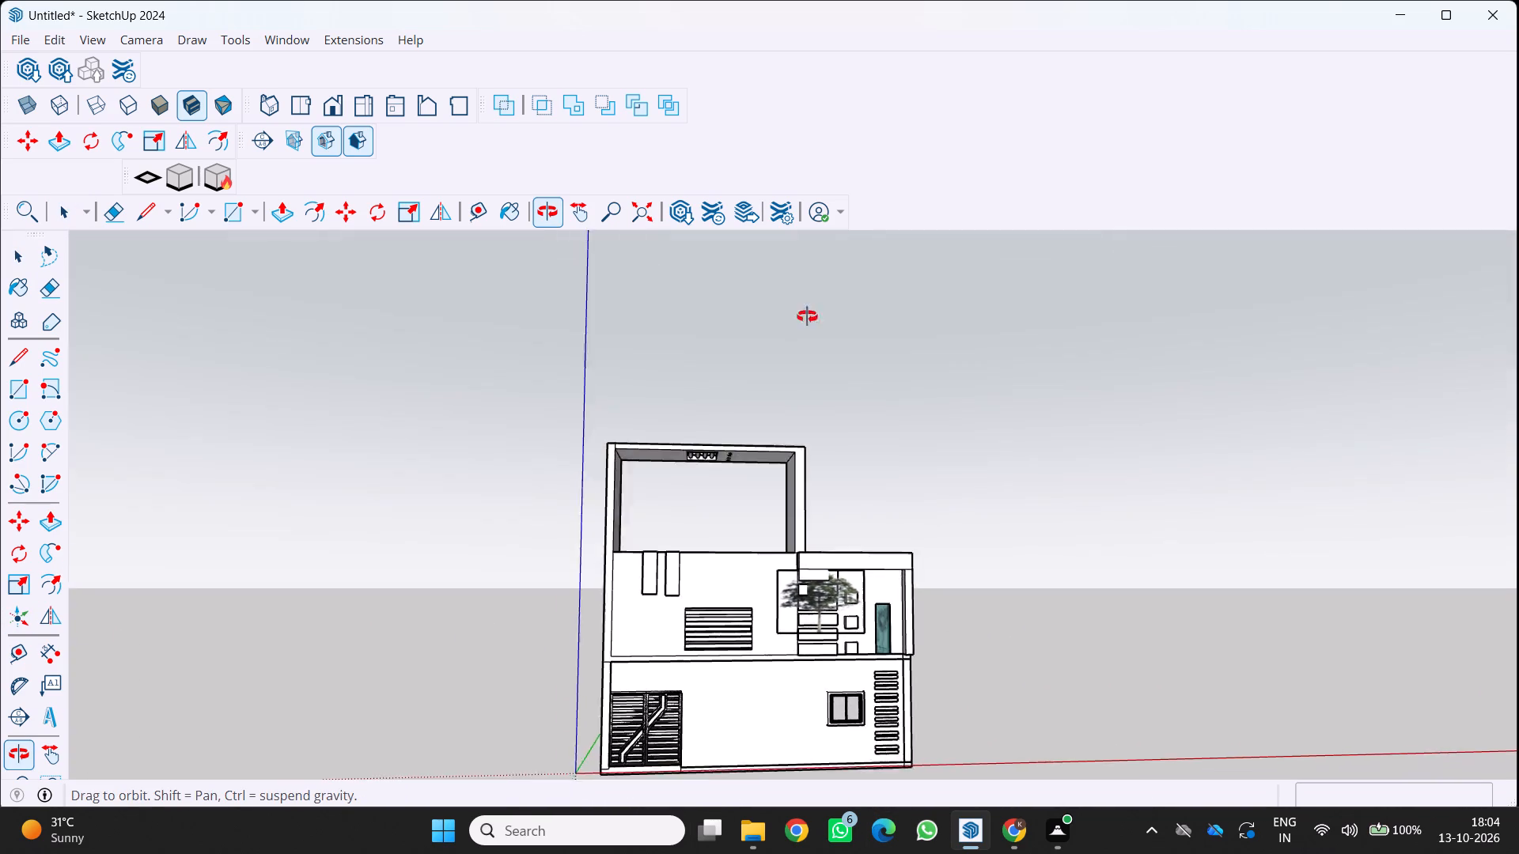
pyautogui.moveTo(807, 316); pyautogui.dragTo(839, 222, button='middle')
# Inspect the underside of the roof frame's top slab, around the barred opening and the row of round holes.
pyautogui.scroll(5, 839, 225)
pyautogui.moveTo(646, 437); pyautogui.dragTo(578, 288, button='middle')
pyautogui.scroll(5, 643, 463)
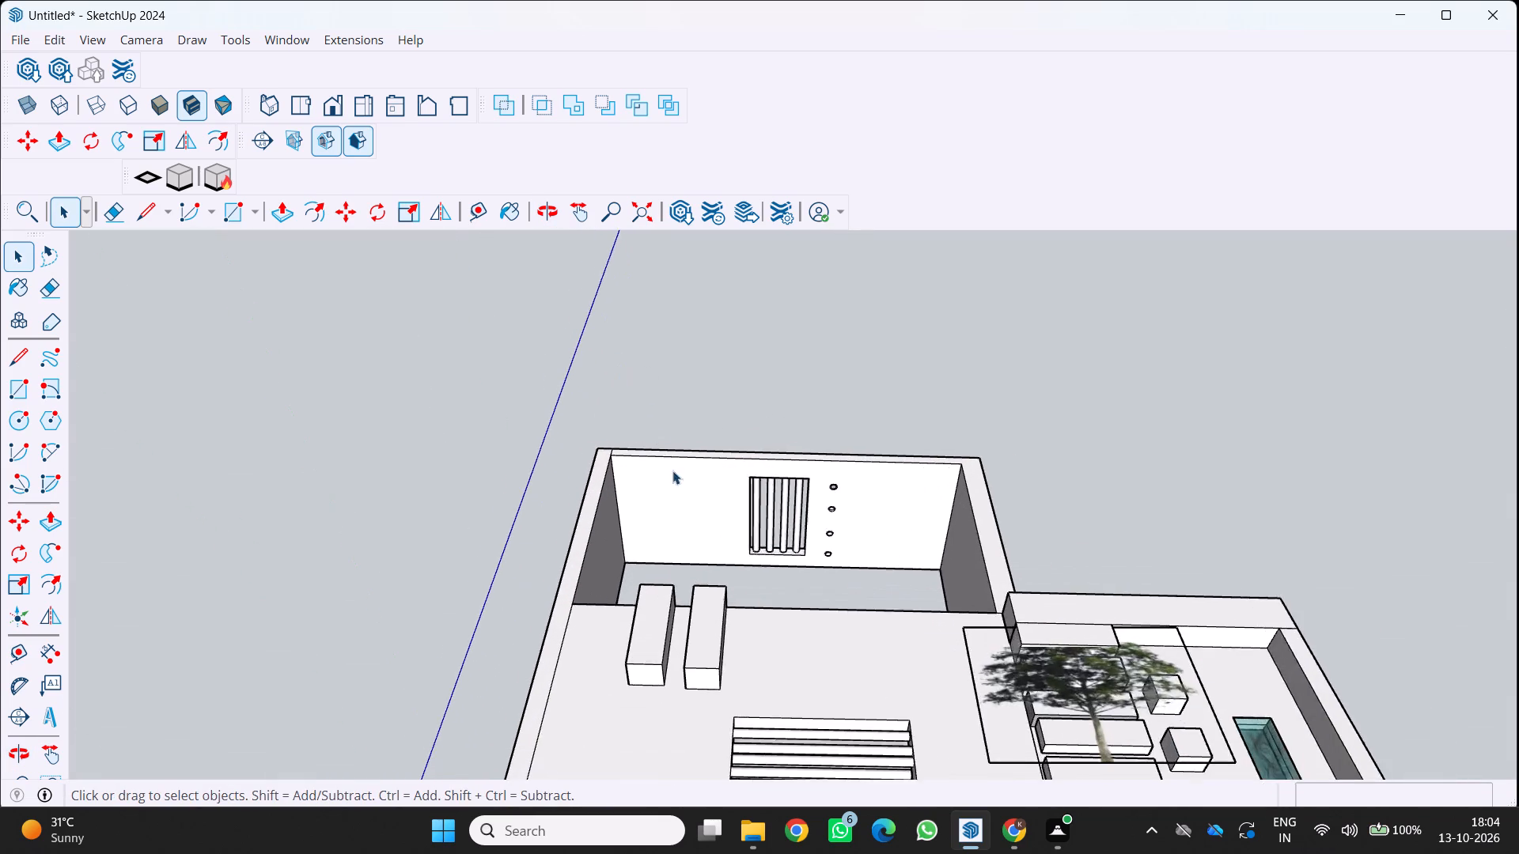
pyautogui.scroll(1, 672, 470)
pyautogui.scroll(1, 1127, 557)
pyautogui.scroll(14, 1074, 622)
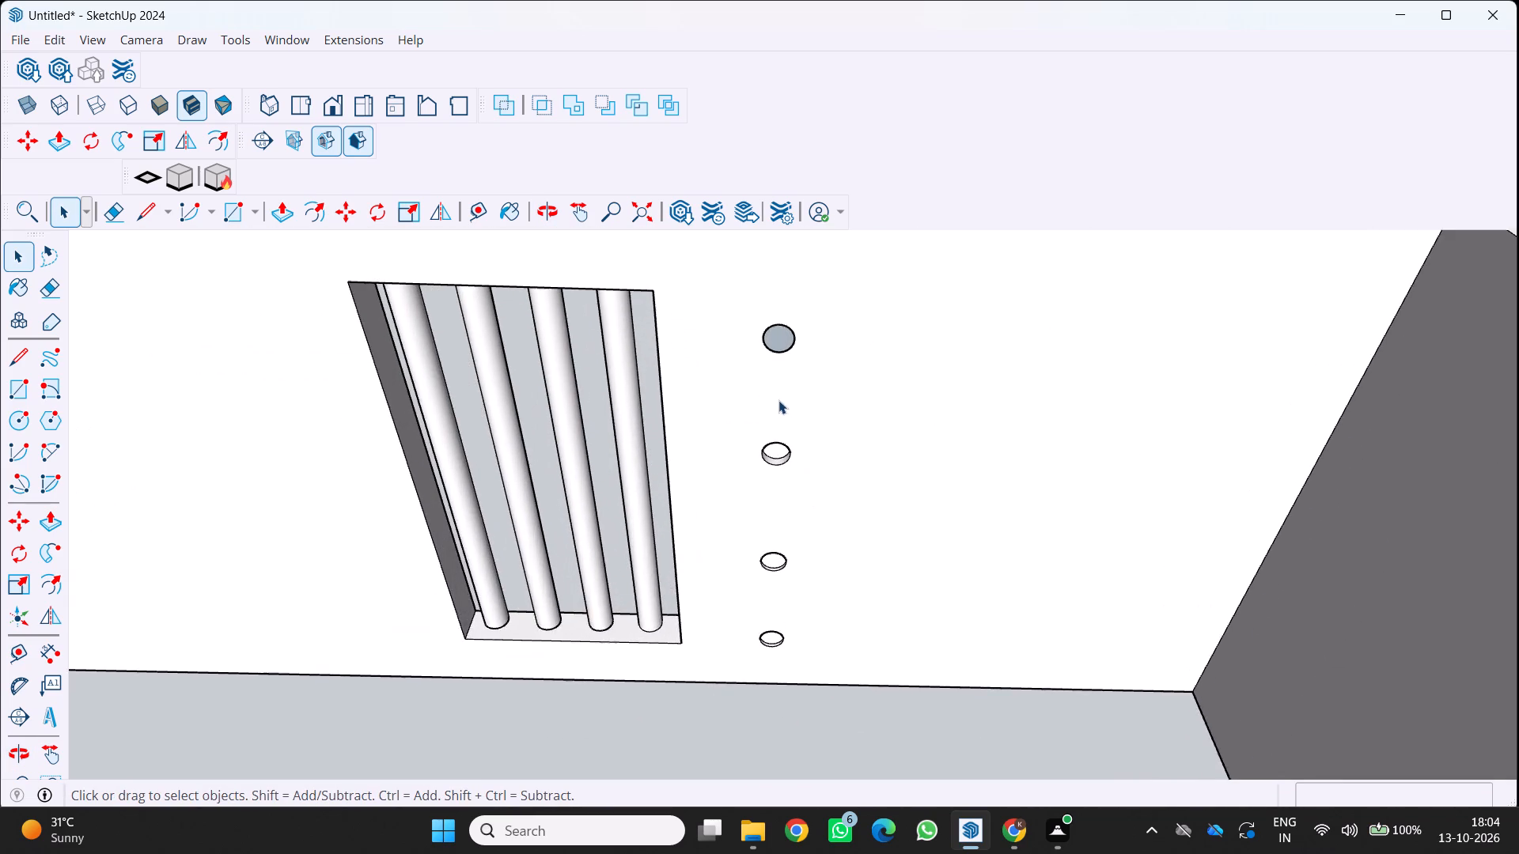
pyautogui.scroll(4, 832, 486)
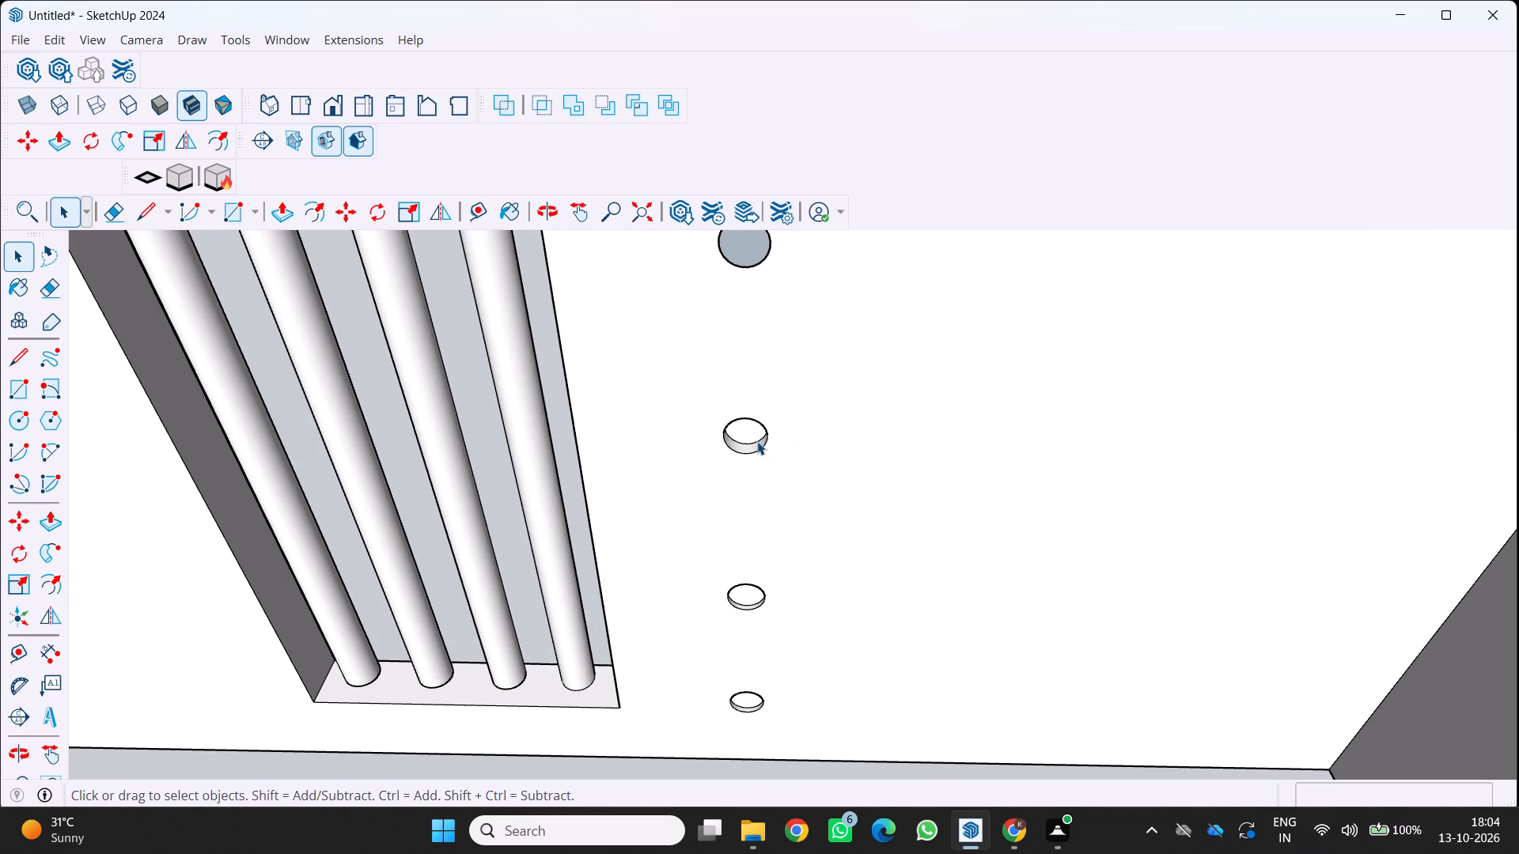
# Copy a hole's circular edge from the existing row across the barred opening, about 4 ft 11 in away on the slab underside.
pyautogui.click(757, 449)
pyautogui.press('m')
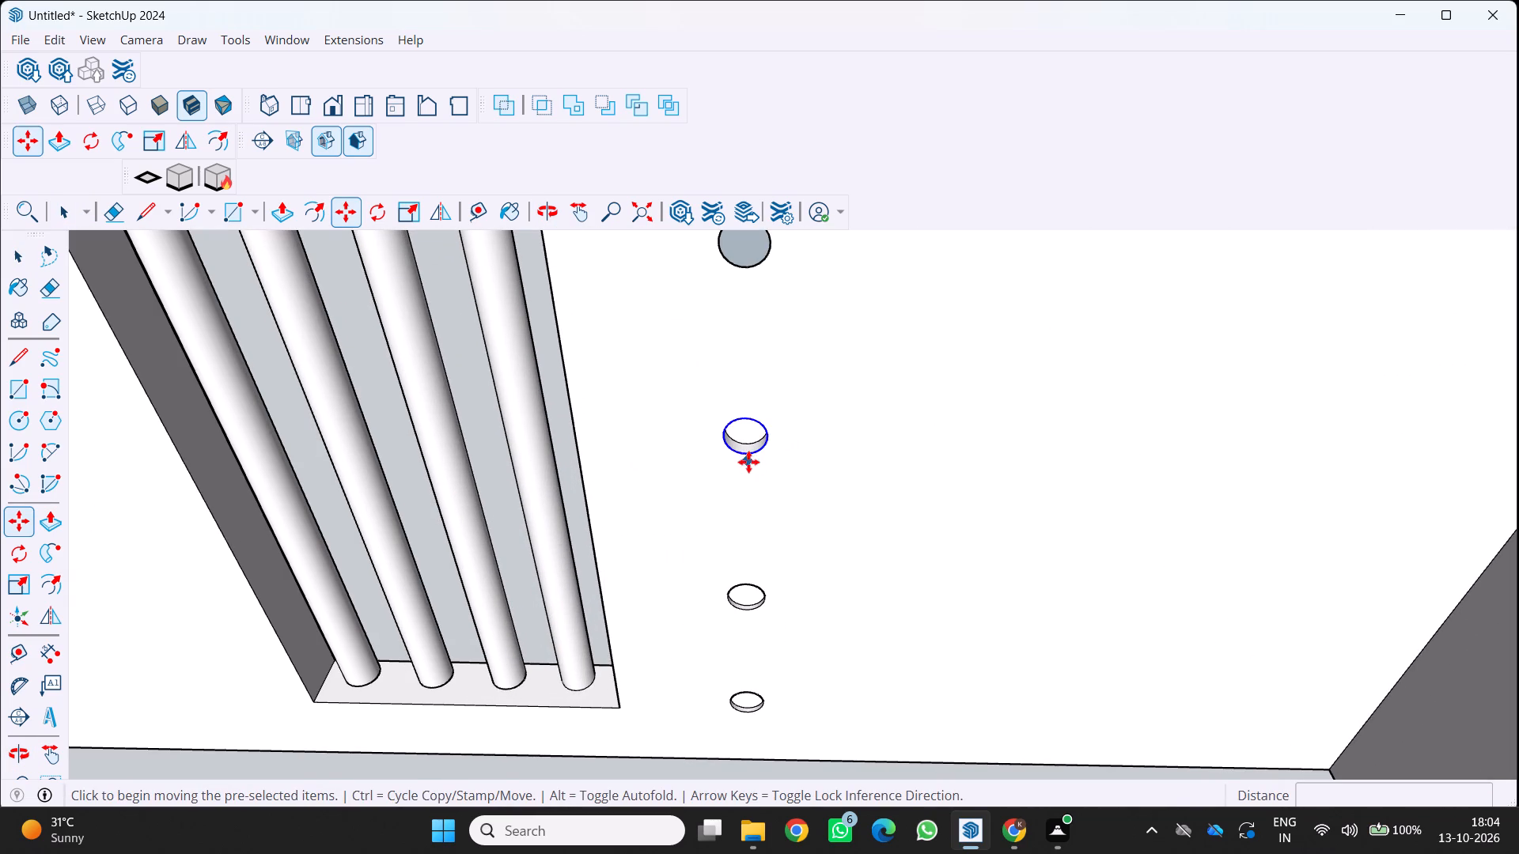
pyautogui.click(739, 459)
pyautogui.scroll(-4, 590, 477)
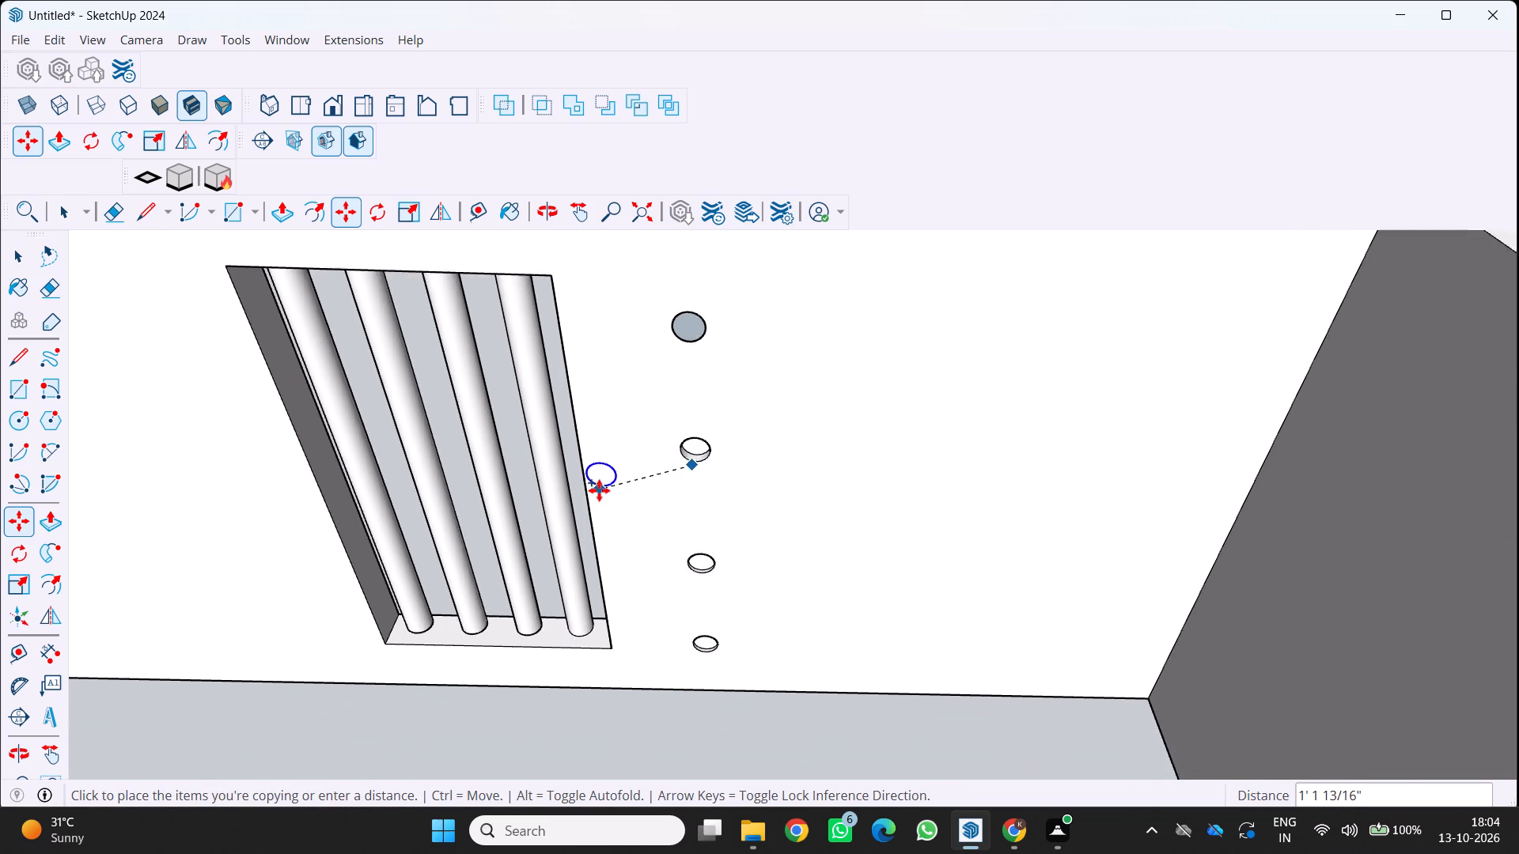
pyautogui.scroll(-1, 599, 490)
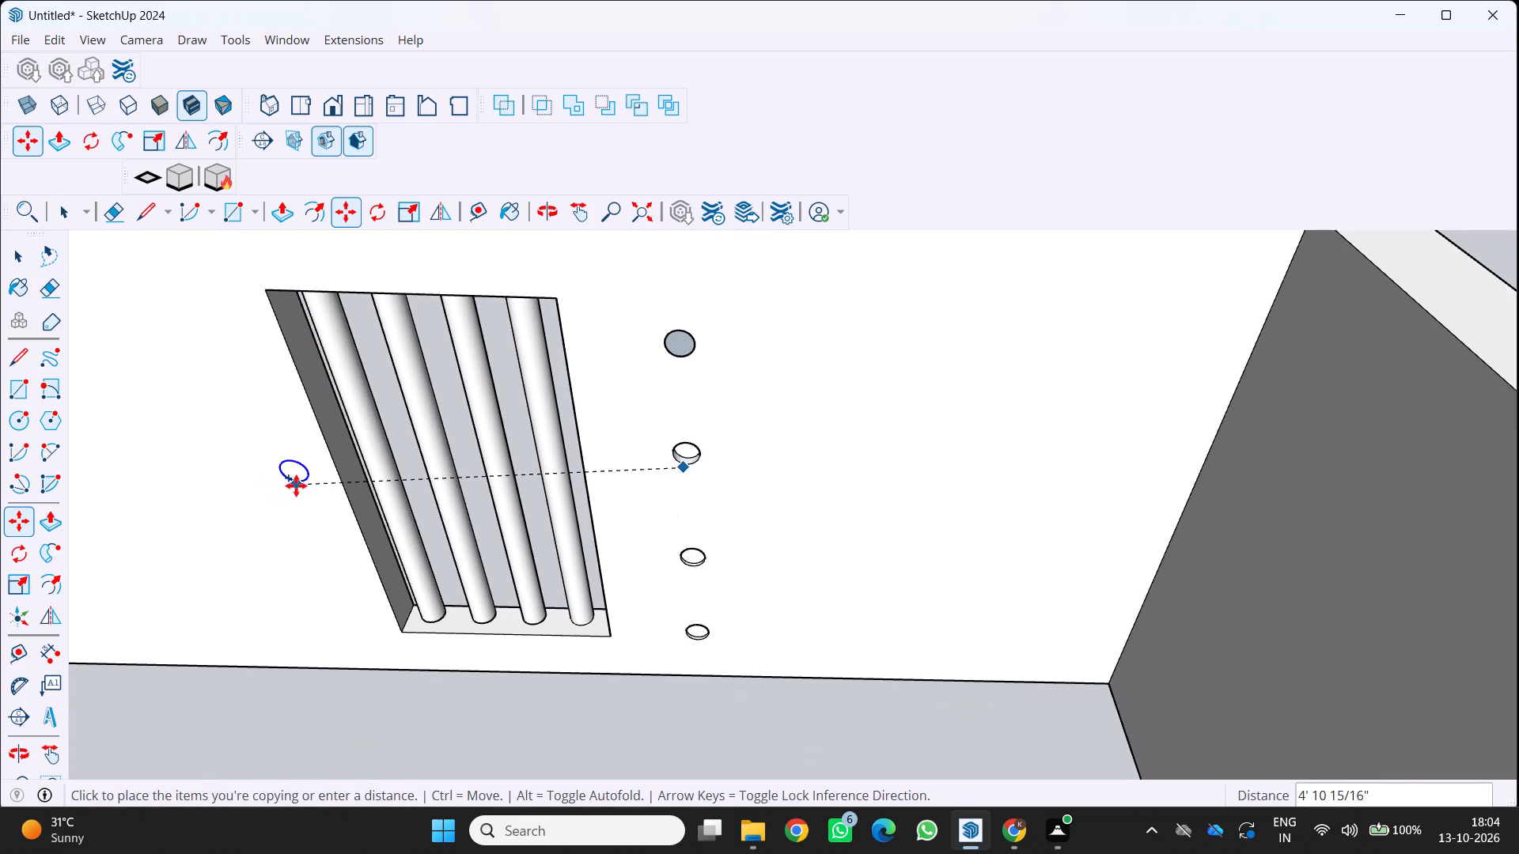
pyautogui.click(296, 486)
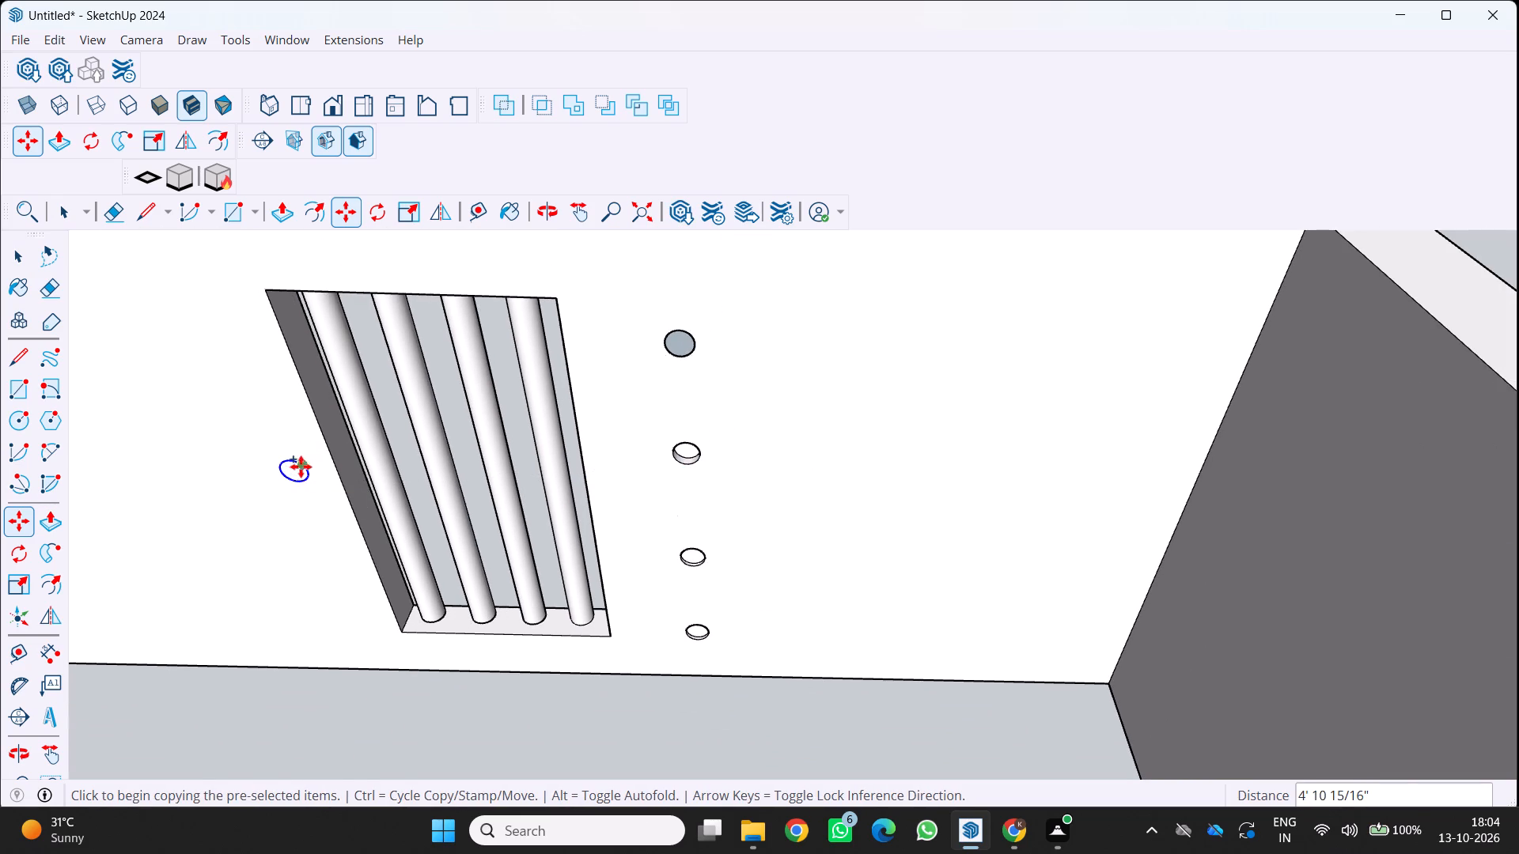
# Copy the circle twice along the opening, about 11 in and 1 ft 4 3/4 in apart, and move the last copy back about 5 1/8 in.
pyautogui.click(300, 467)
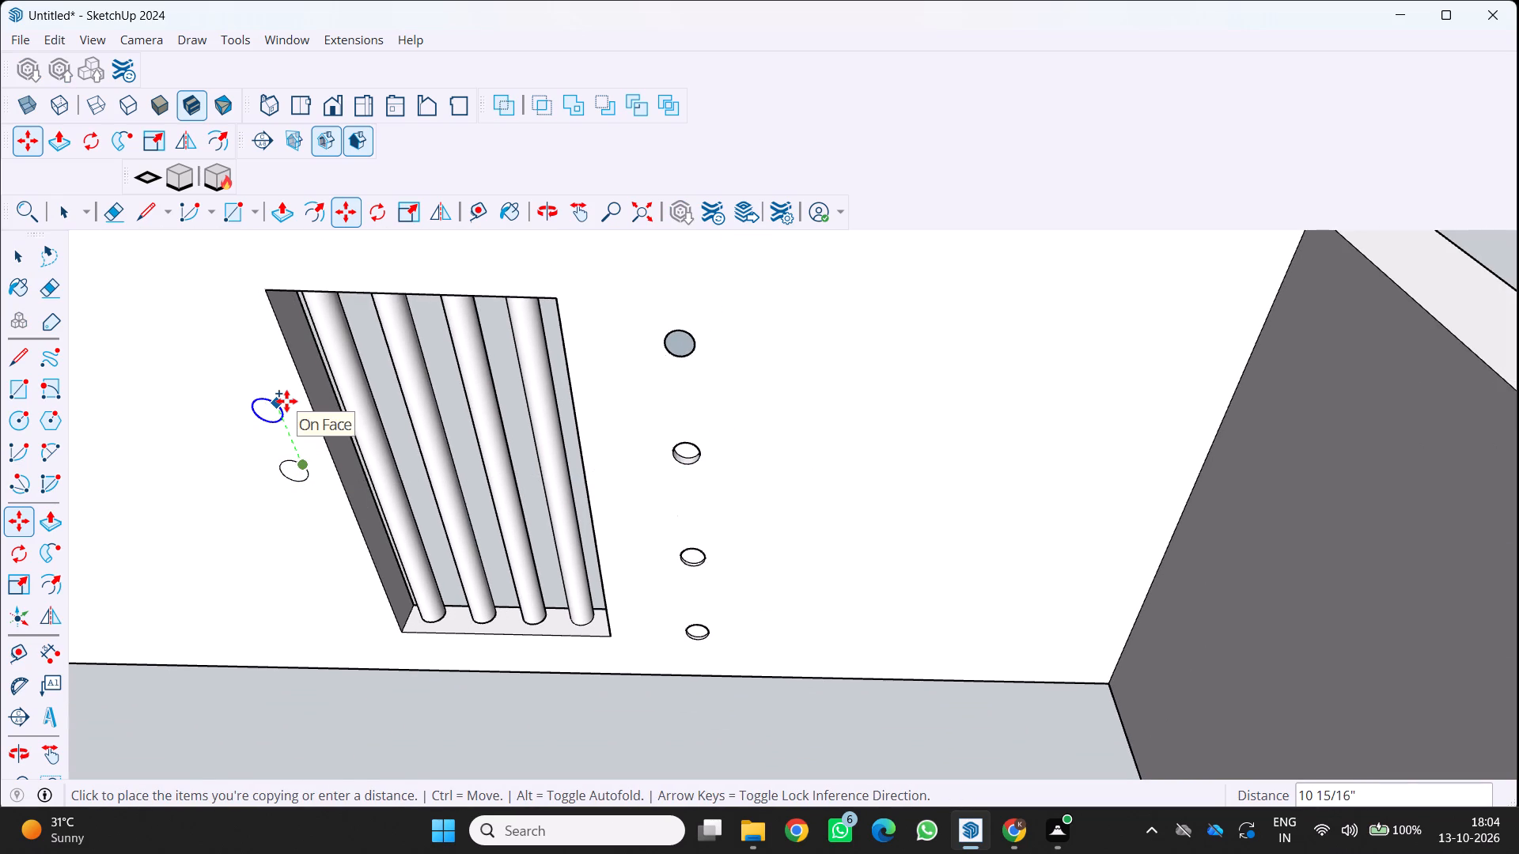
pyautogui.click(286, 401)
pyautogui.click(286, 401)
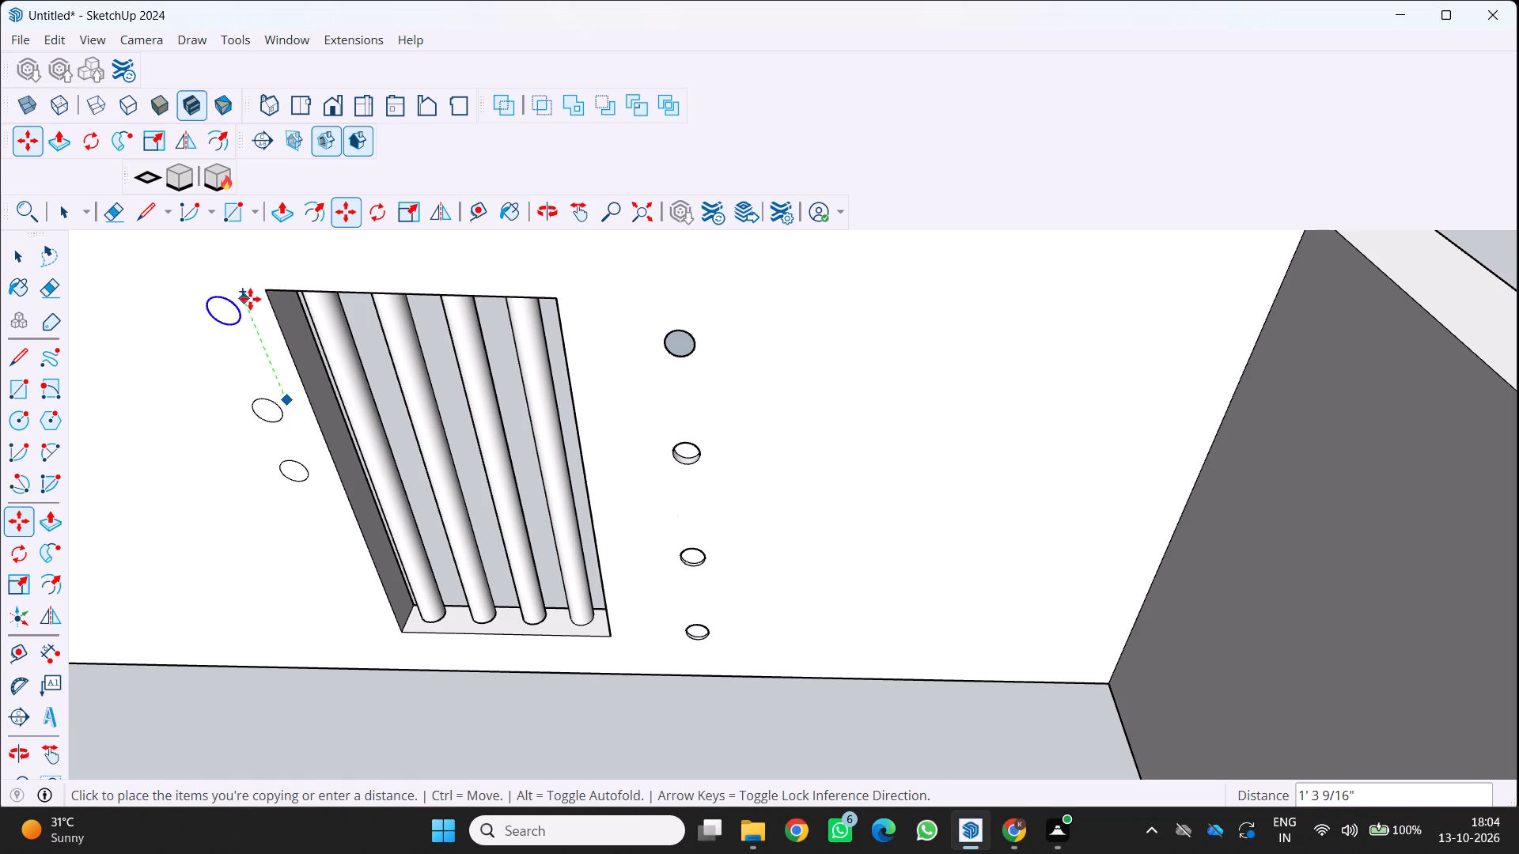
pyautogui.click(243, 291)
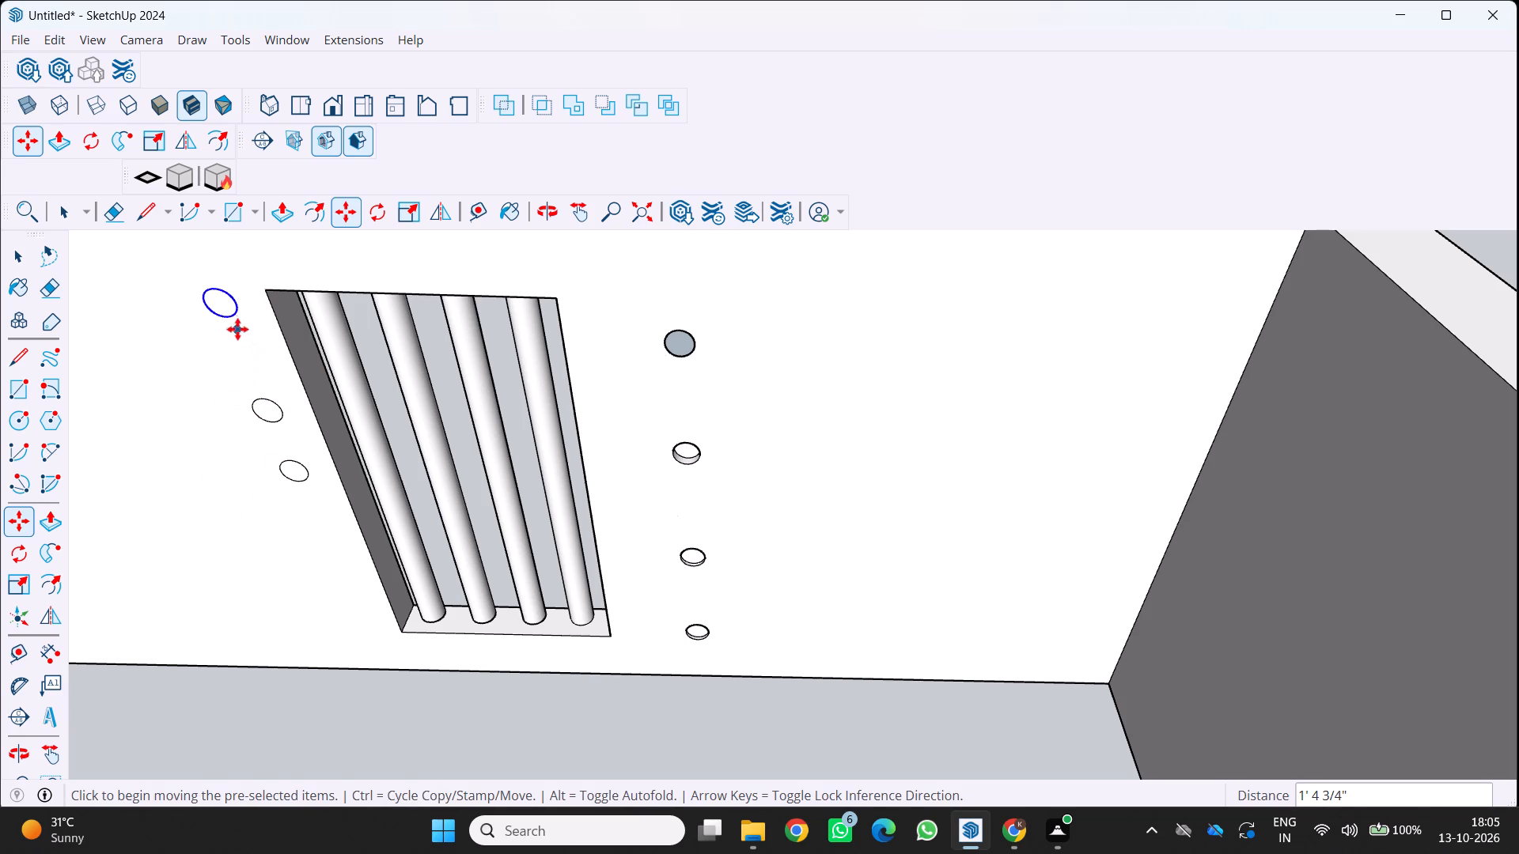
pyautogui.press('m')
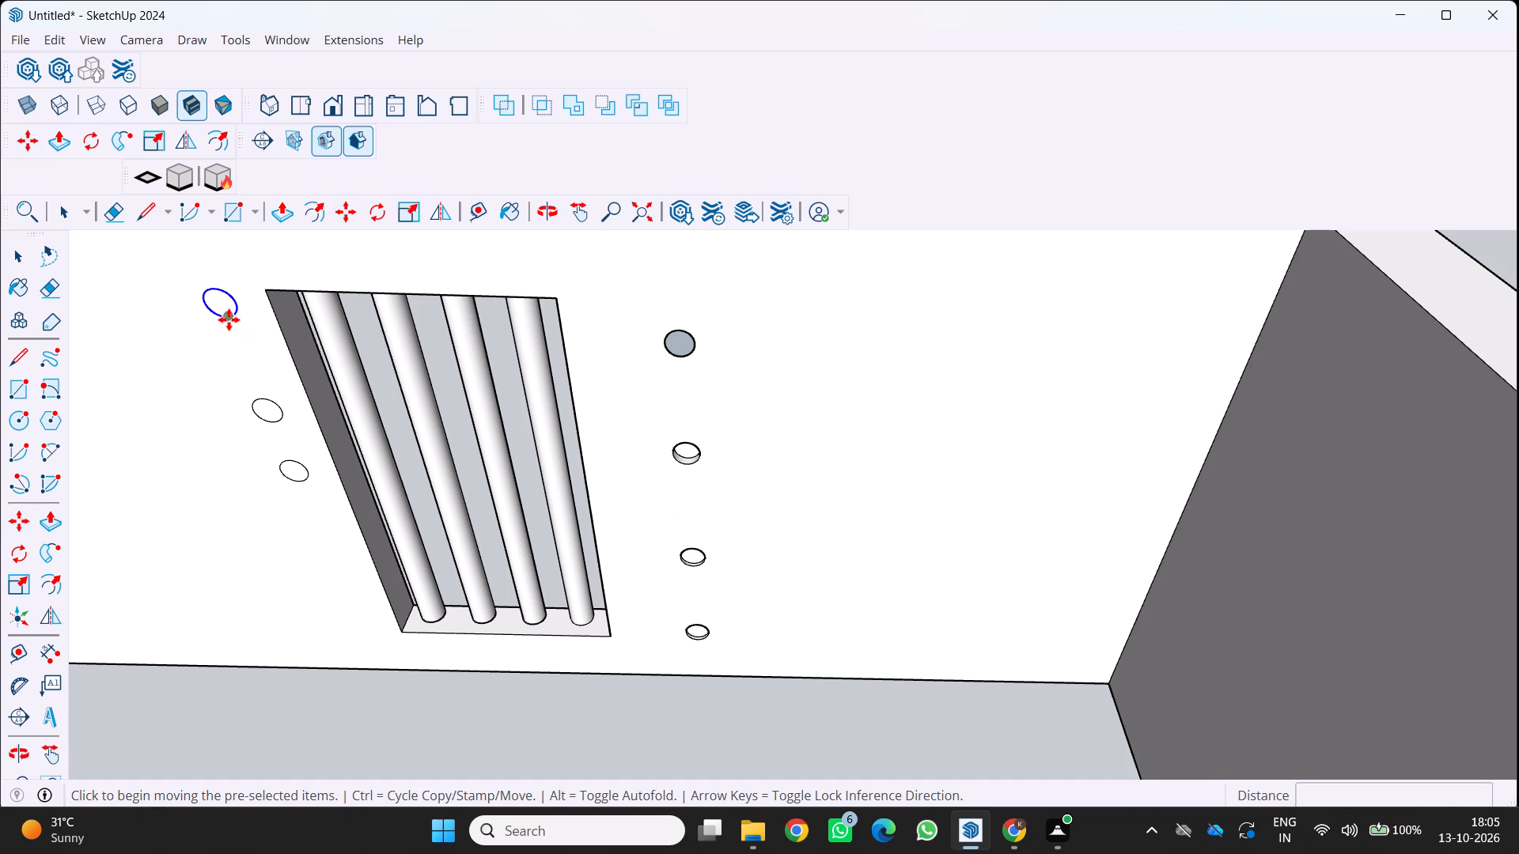
pyautogui.click(227, 317)
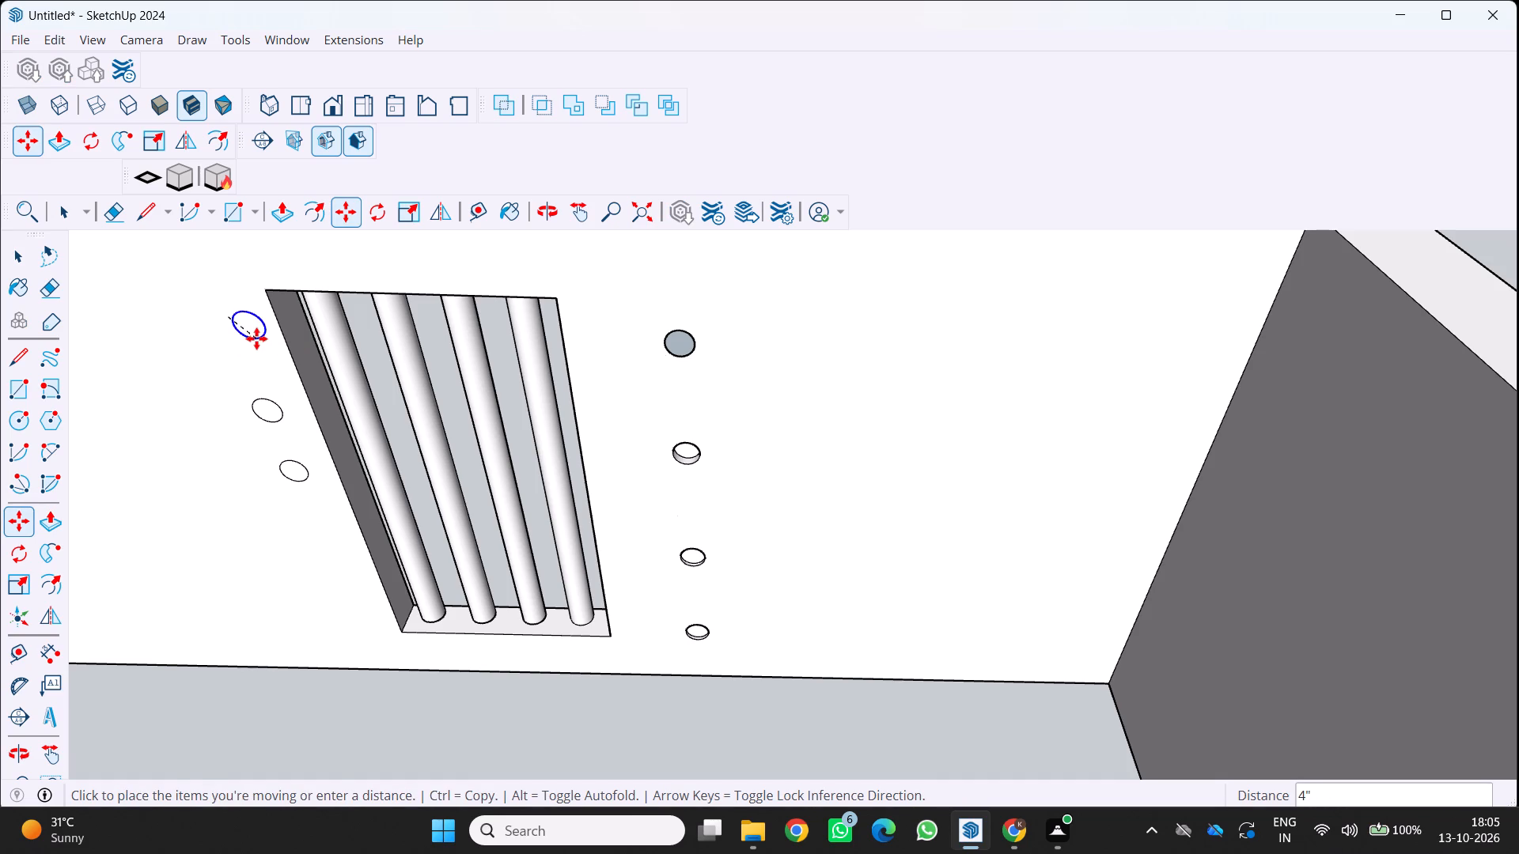
pyautogui.click(252, 349)
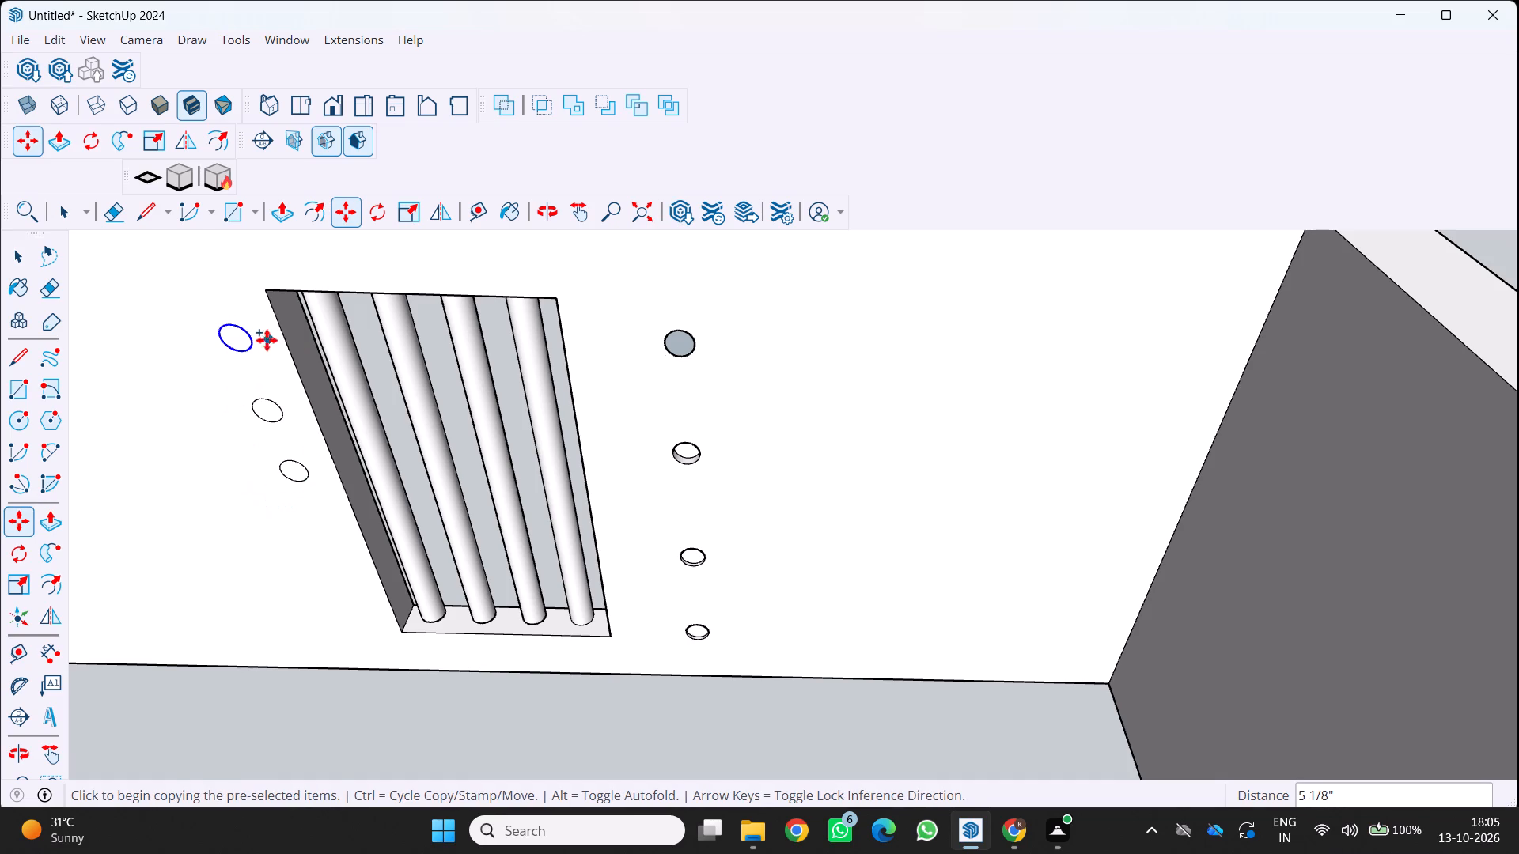
# Extend the new row with two more circle copies at its other end, placing the first about 3 ft 1 in from the moved circle.
pyautogui.click(252, 340)
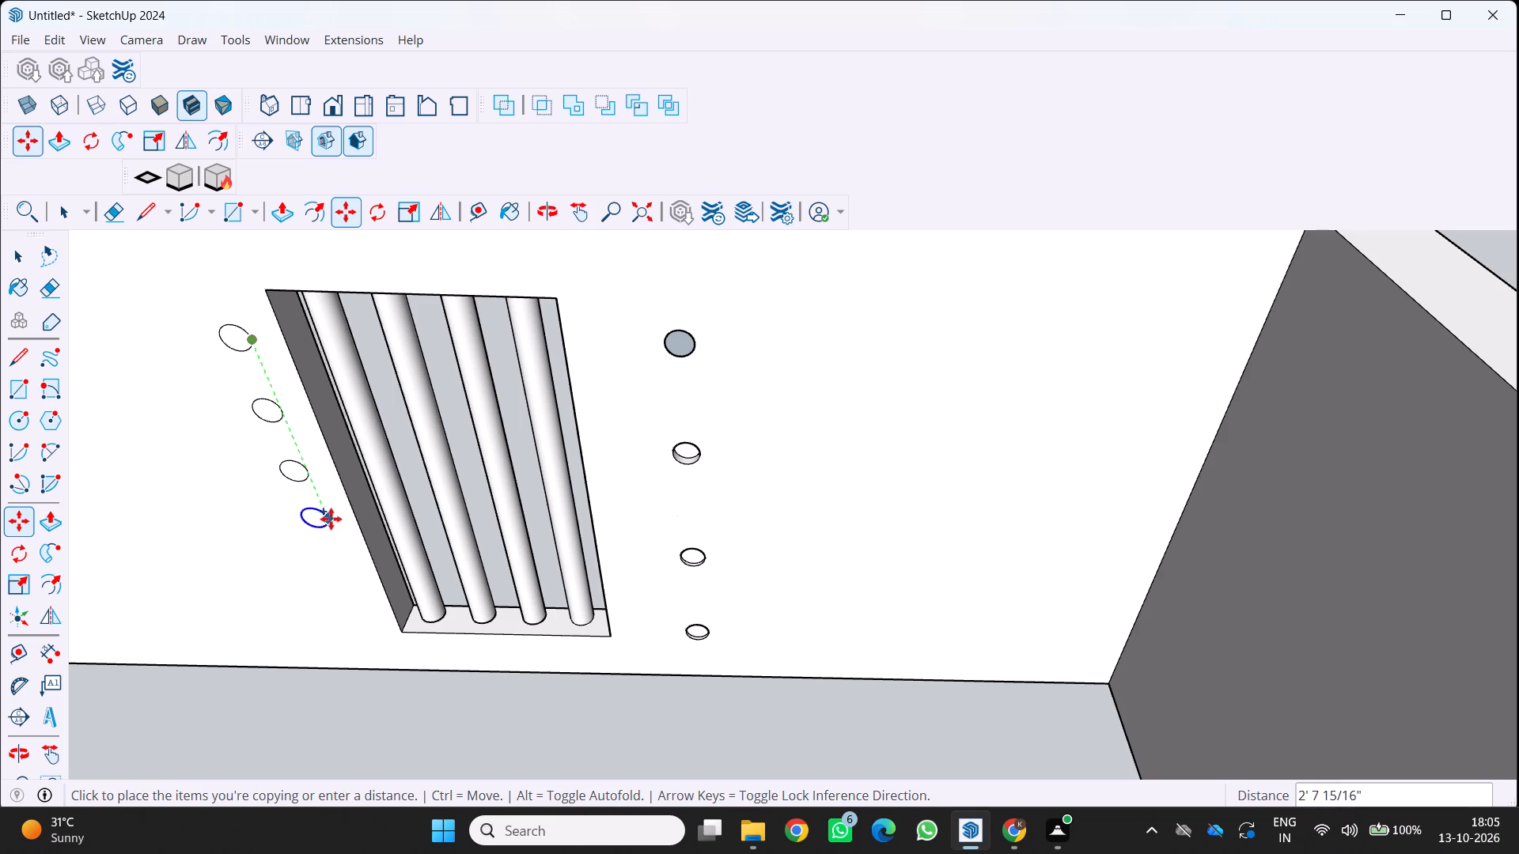
pyautogui.click(331, 546)
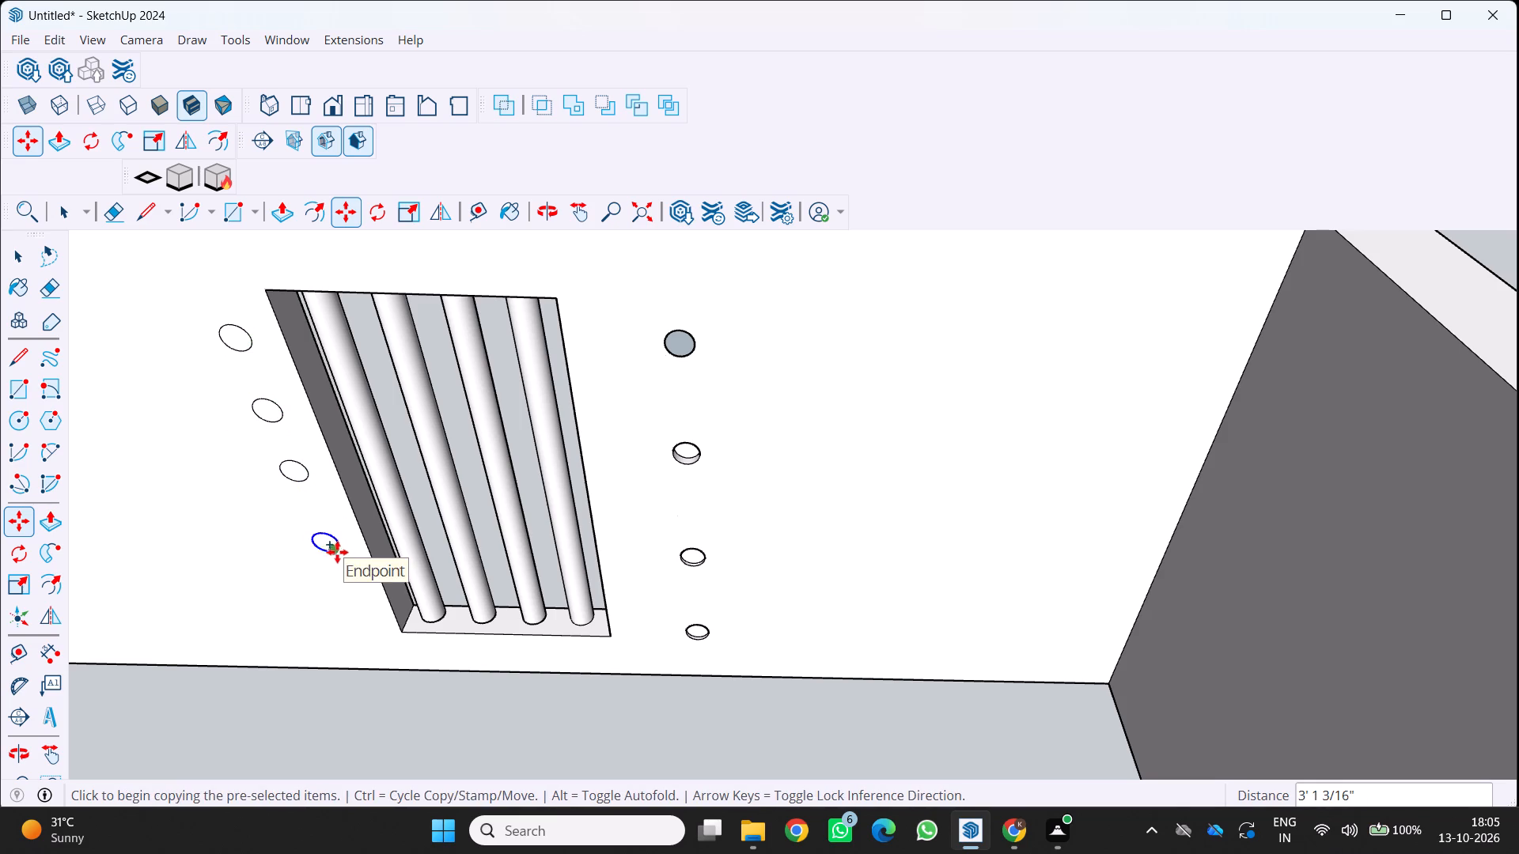
pyautogui.click(338, 554)
pyautogui.click(362, 617)
pyautogui.scroll(-3, 312, 756)
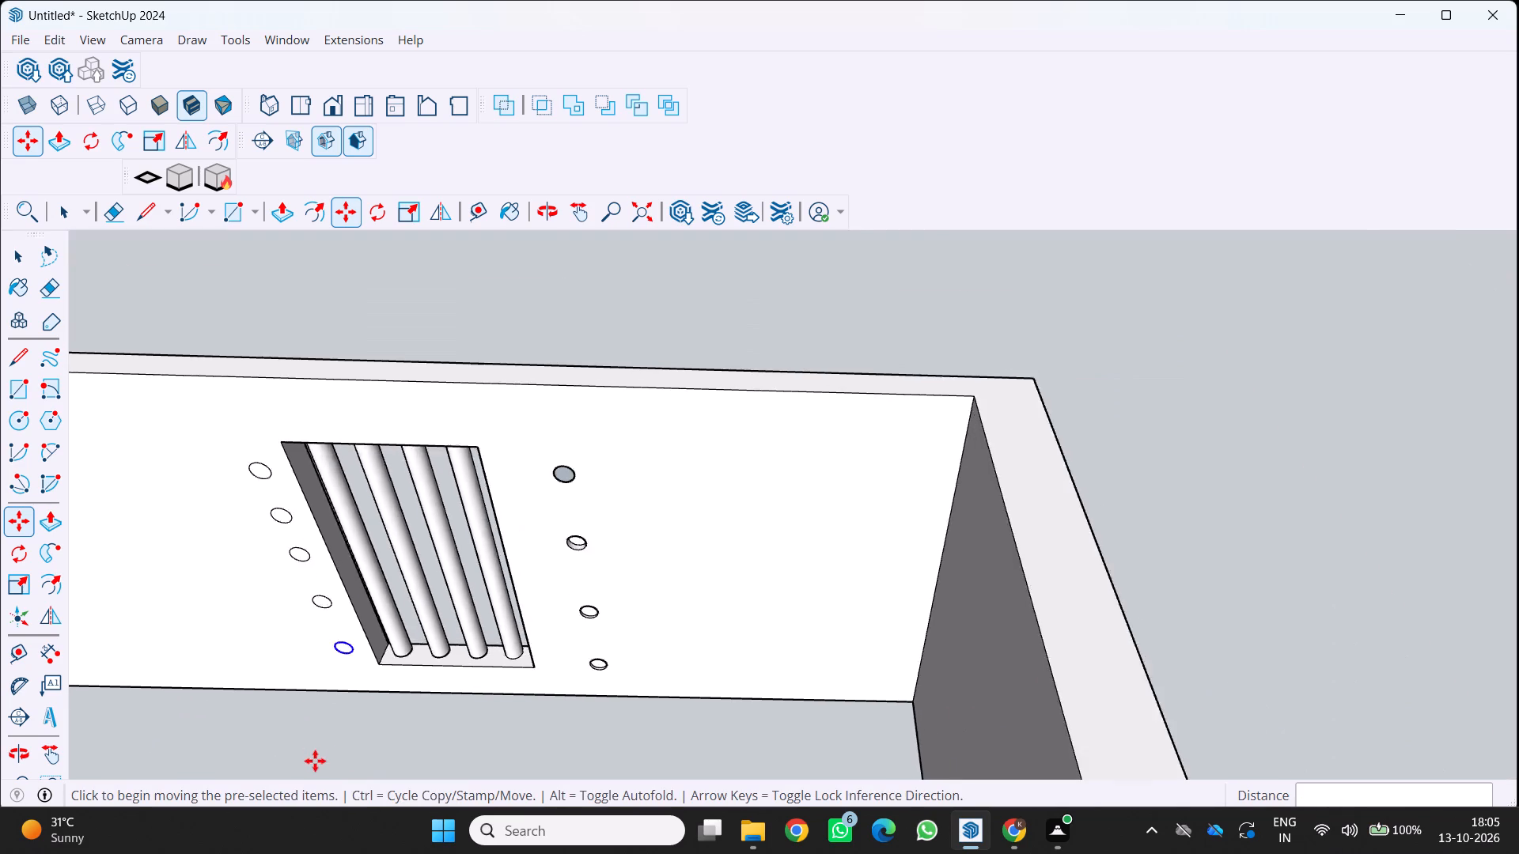
pyautogui.press('space')
# Push the end circle of the new row, level with the opposite row's shaded circle, about 1 3/16 in into the slab.
pyautogui.moveTo(324, 756); pyautogui.dragTo(570, 702, button='middle')
pyautogui.scroll(-3, 570, 702)
pyautogui.press('space')
pyautogui.press('space')
pyautogui.scroll(-2, 560, 584)
pyautogui.moveTo(551, 622); pyautogui.dragTo(509, 694, button='middle')
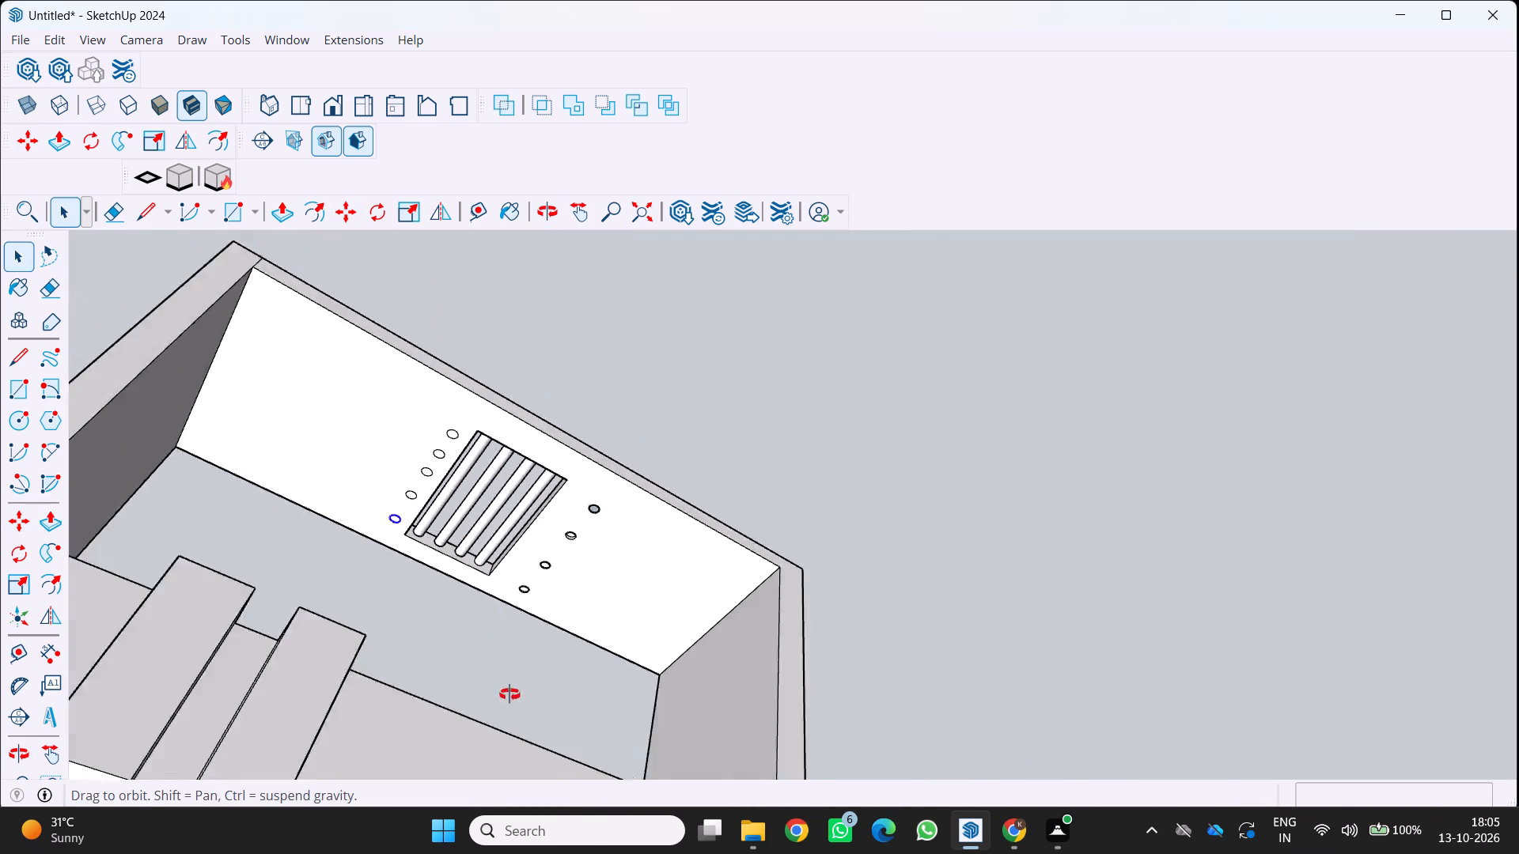
pyautogui.moveTo(509, 694); pyautogui.dragTo(430, 726, button='middle')
pyautogui.click(468, 633)
pyautogui.scroll(4, 435, 497)
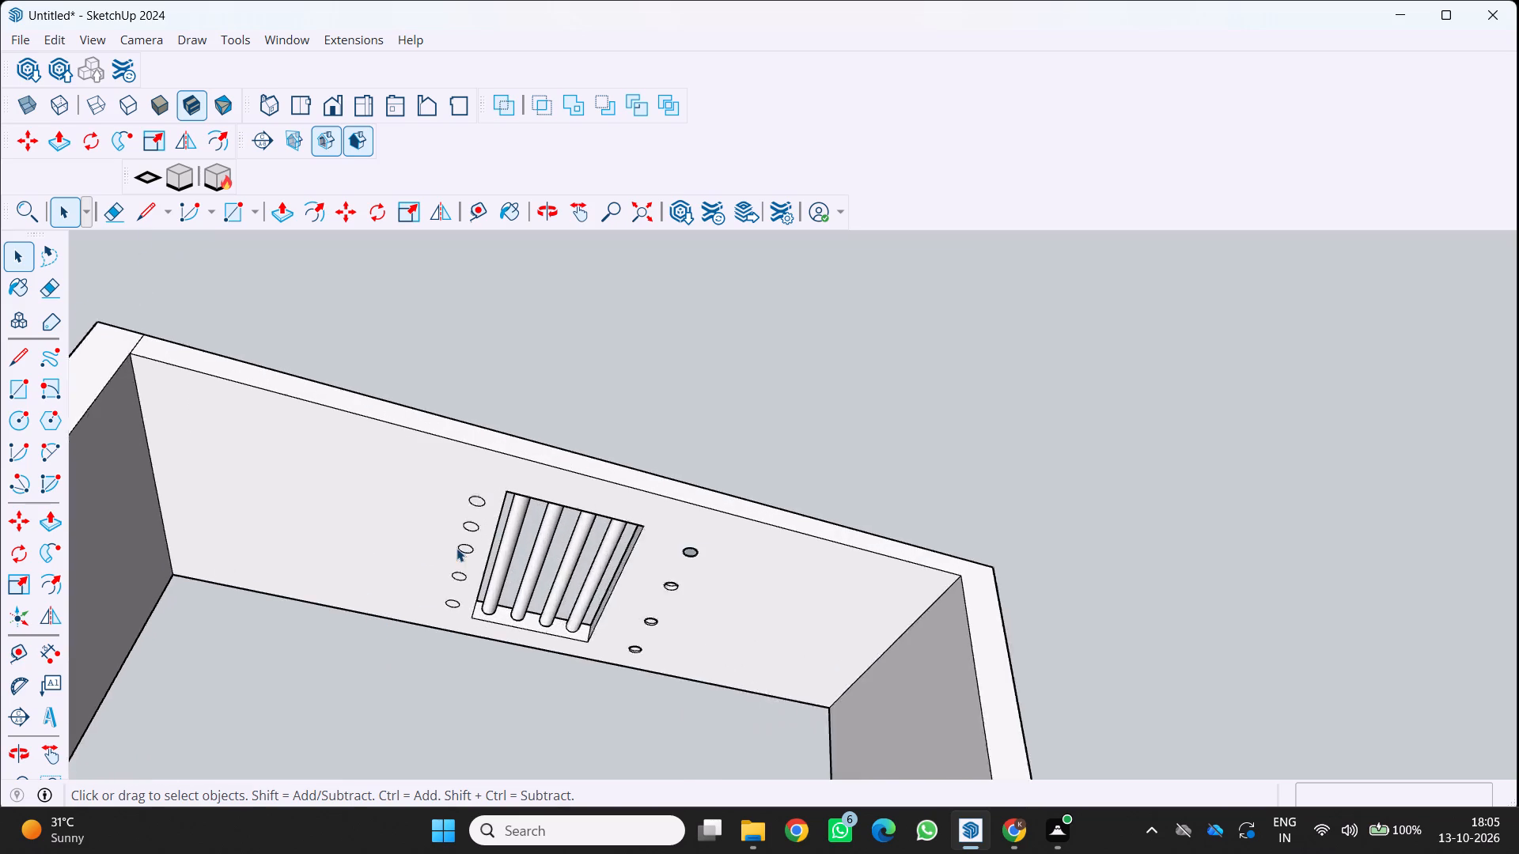
pyautogui.scroll(5, 456, 548)
pyautogui.press('p')
pyautogui.scroll(4, 498, 478)
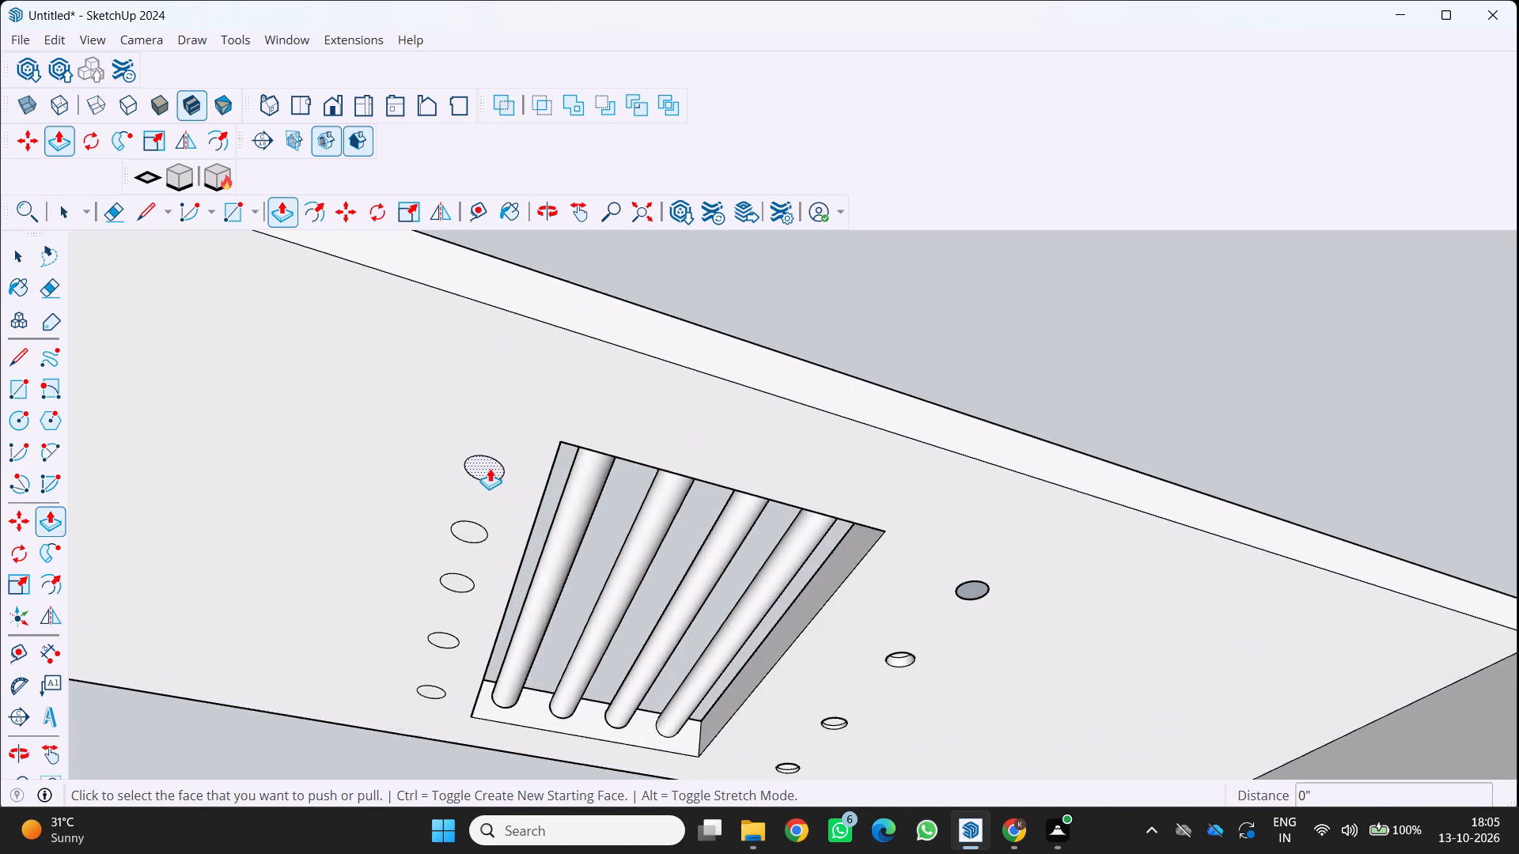
pyautogui.scroll(4, 490, 468)
pyautogui.click(477, 459)
pyautogui.click(481, 445)
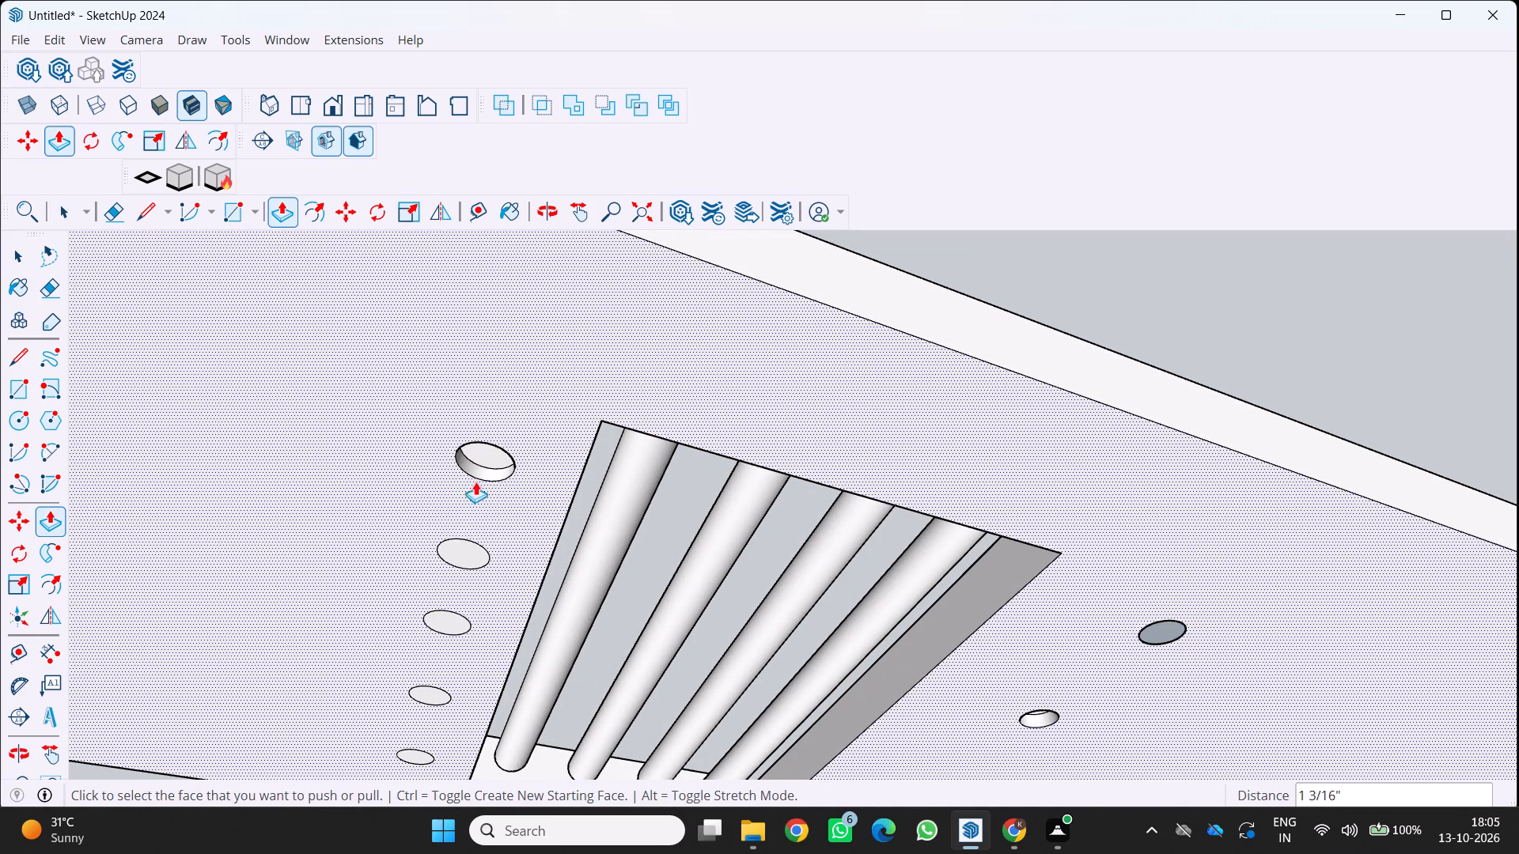
# Push the second and third circles of the new row into the slab, taking the third in about 1 in.
pyautogui.scroll(-1, 479, 501)
pyautogui.moveTo(479, 501); pyautogui.dragTo(512, 592, button='middle')
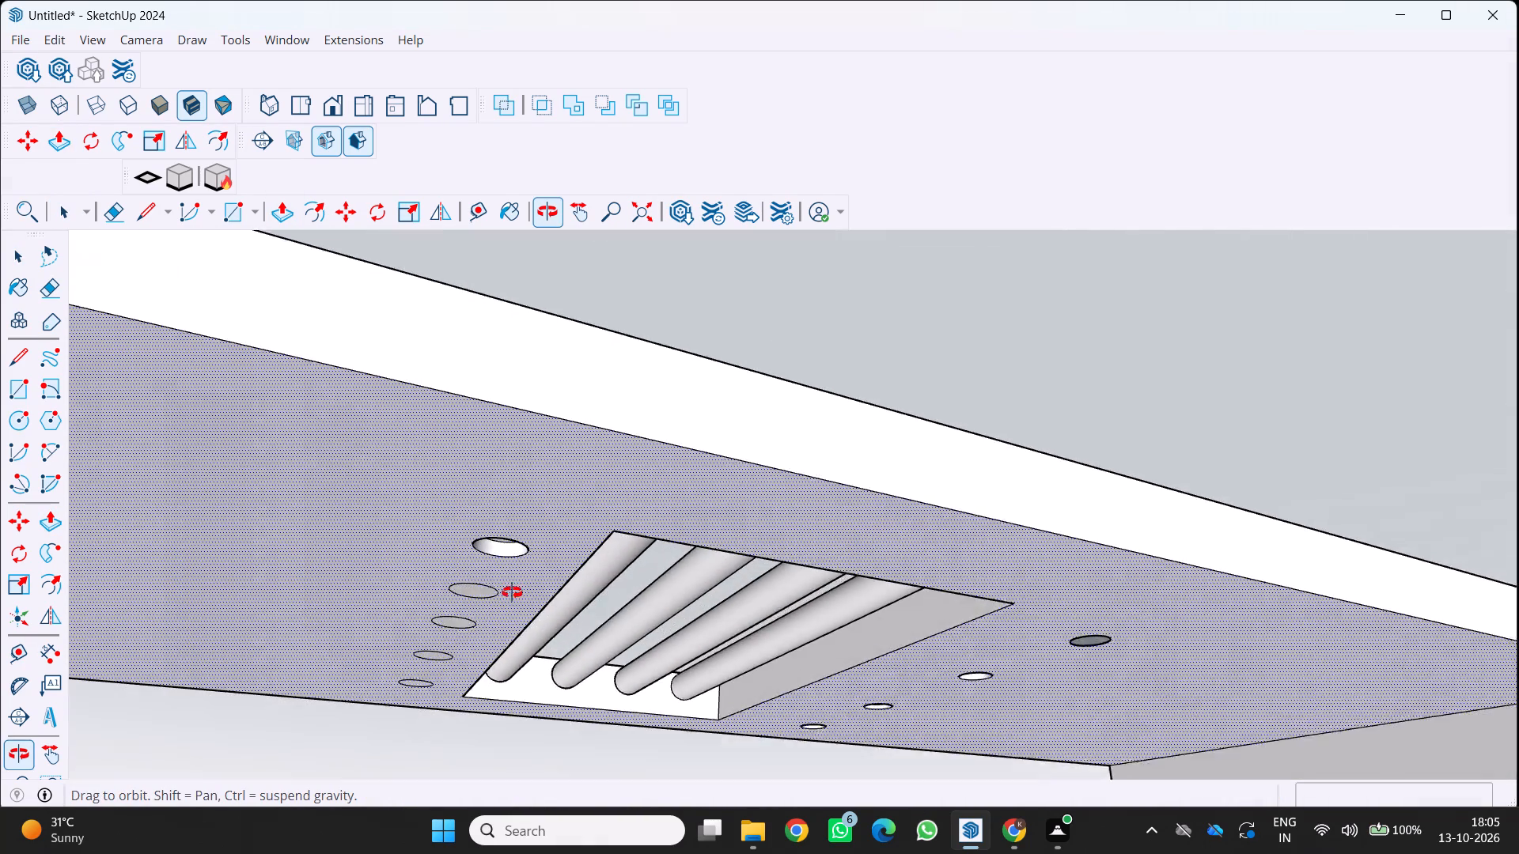
pyautogui.moveTo(512, 592); pyautogui.dragTo(521, 572, button='middle')
pyautogui.scroll(3, 461, 588)
pyautogui.click(476, 557)
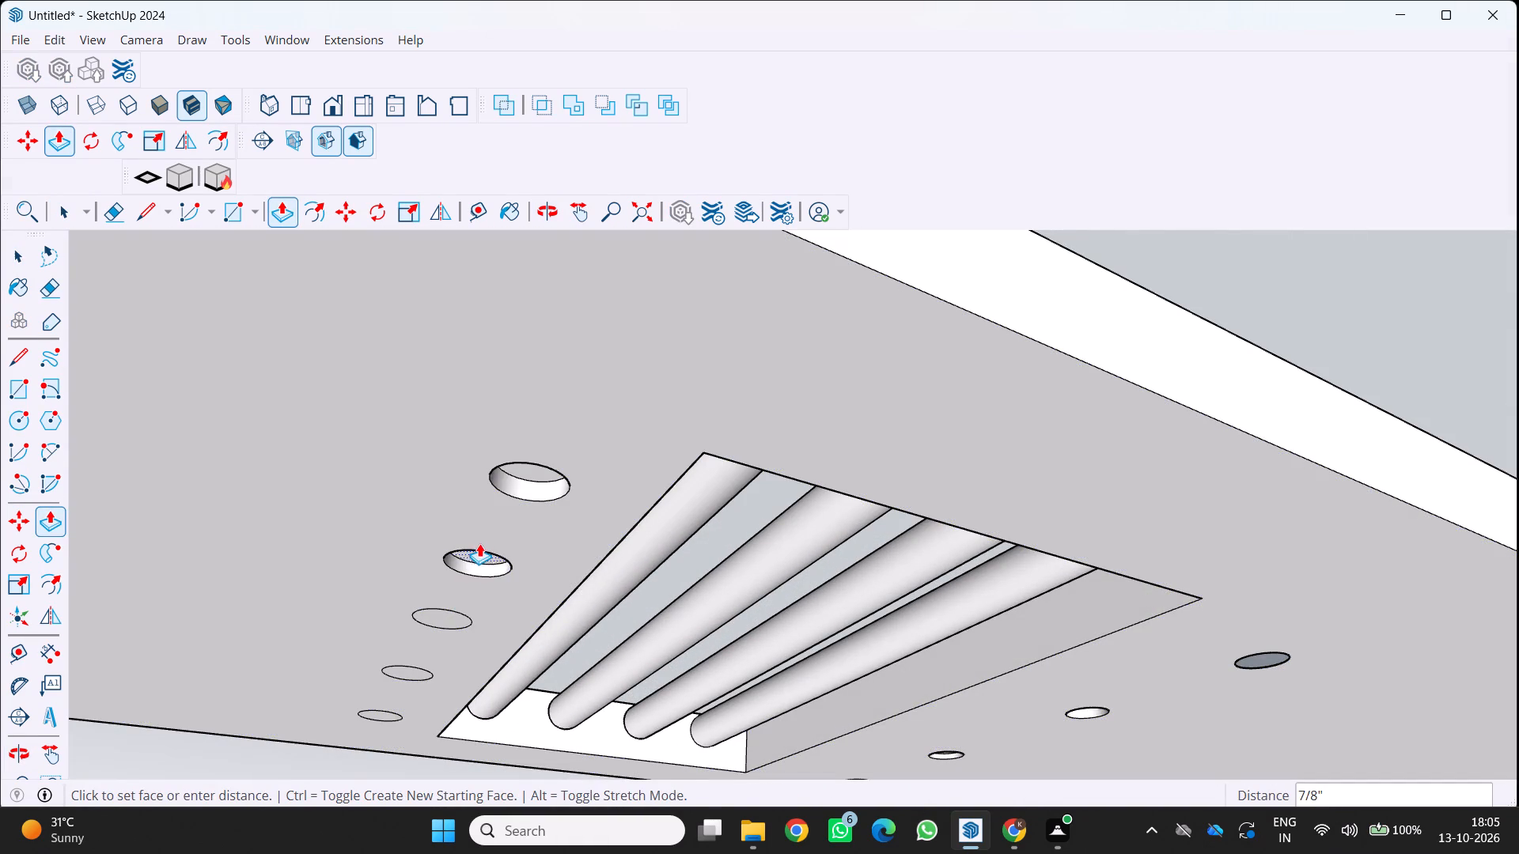
pyautogui.click(479, 543)
pyautogui.scroll(6, 443, 606)
pyautogui.click(434, 619)
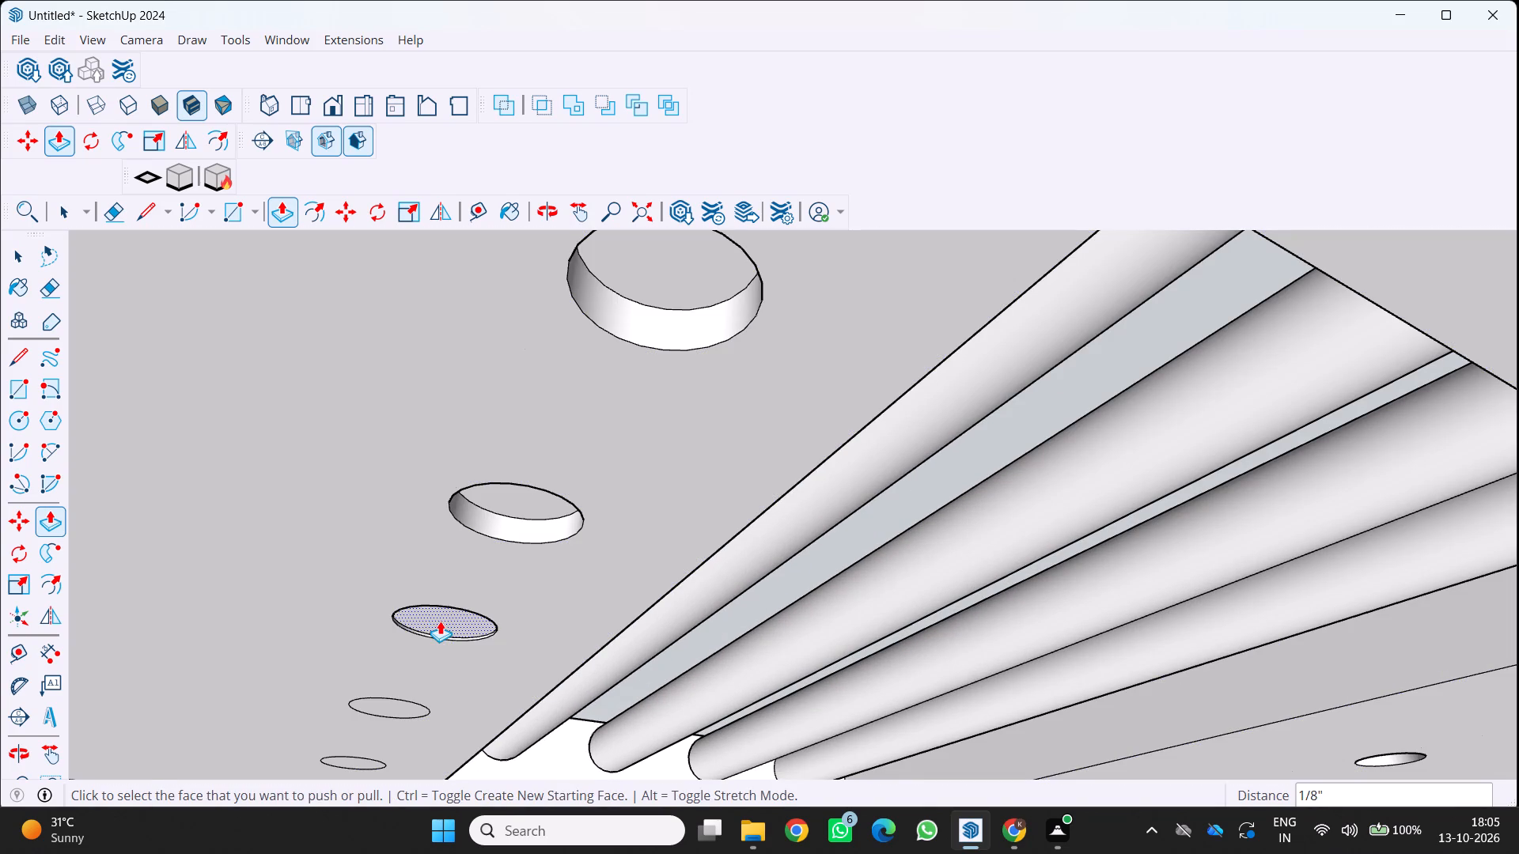
pyautogui.click(440, 621)
pyautogui.click(449, 598)
# Push the fourth circle of the new row about 2 5/16 in into the slab.
pyautogui.scroll(-4, 408, 640)
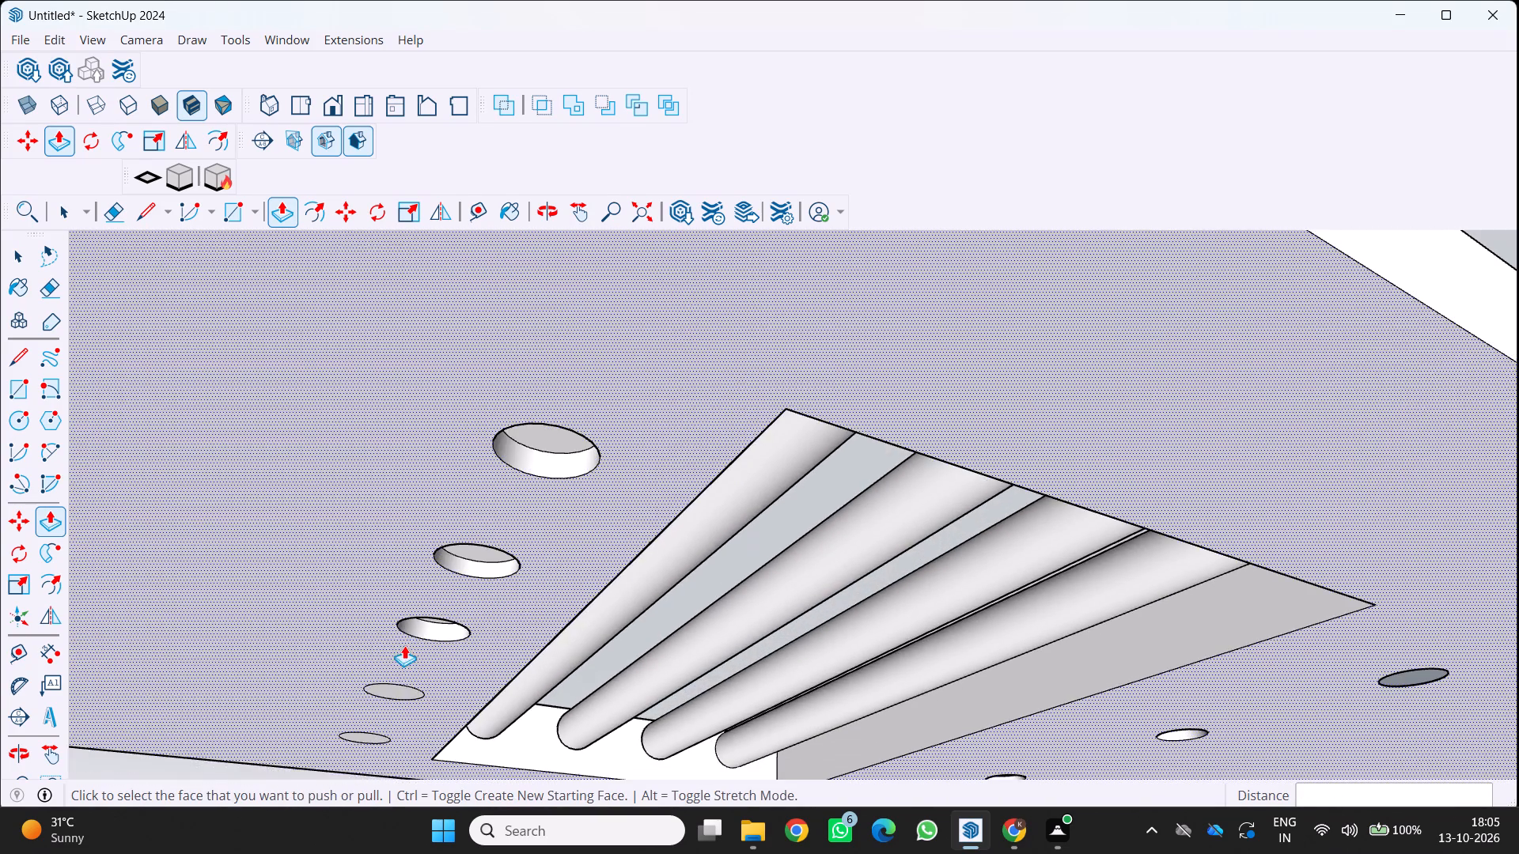
pyautogui.moveTo(403, 652); pyautogui.dragTo(392, 741, button='middle')
pyautogui.scroll(-4, 405, 701)
pyautogui.moveTo(403, 714); pyautogui.dragTo(407, 748, button='middle')
pyautogui.scroll(1, 405, 755)
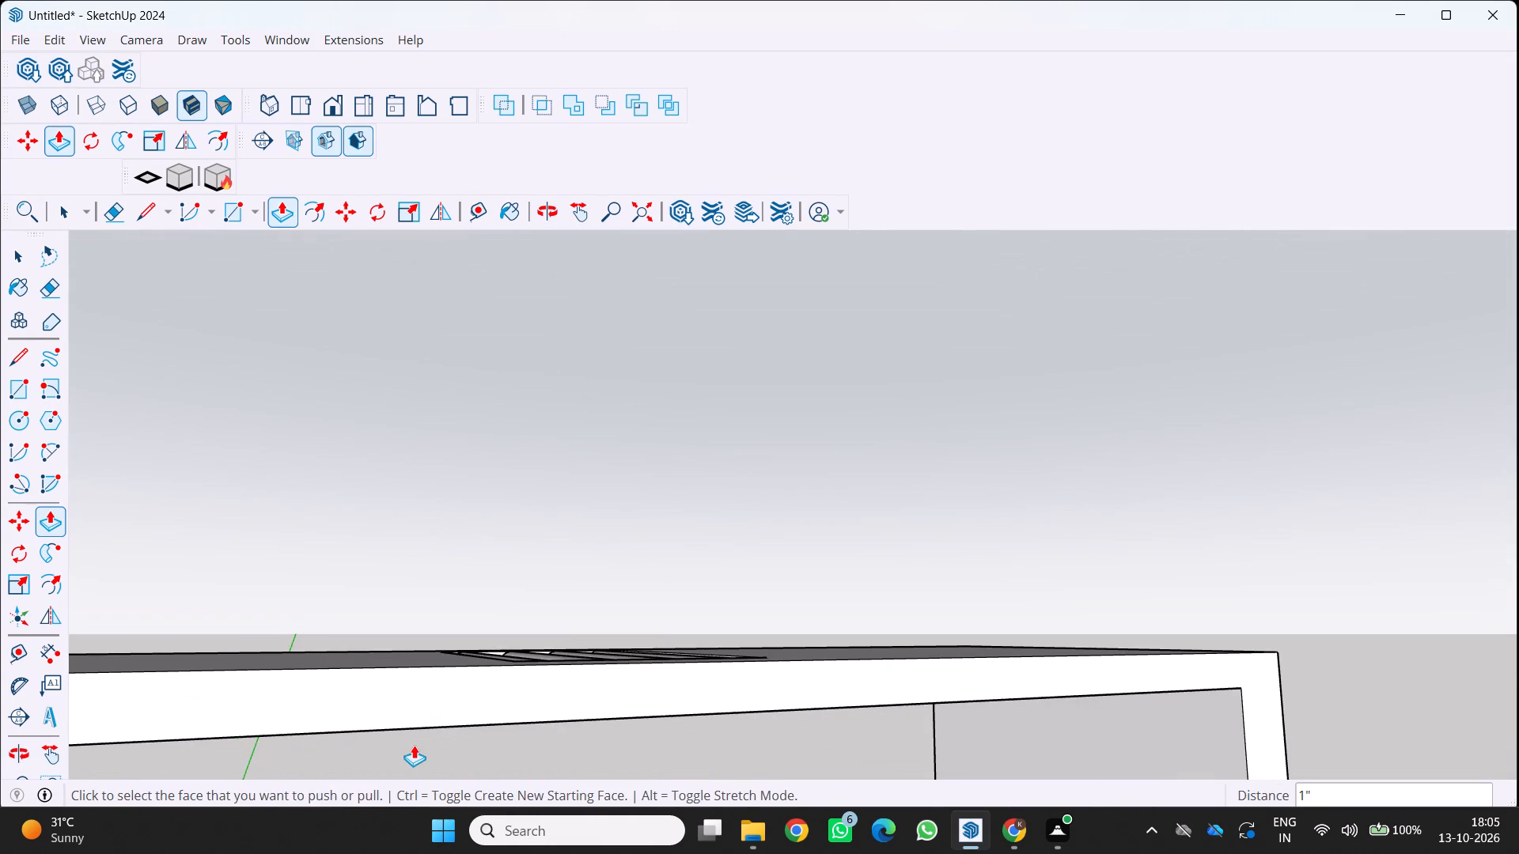
pyautogui.moveTo(428, 724); pyautogui.dragTo(498, 612, button='middle')
pyautogui.scroll(1, 348, 671)
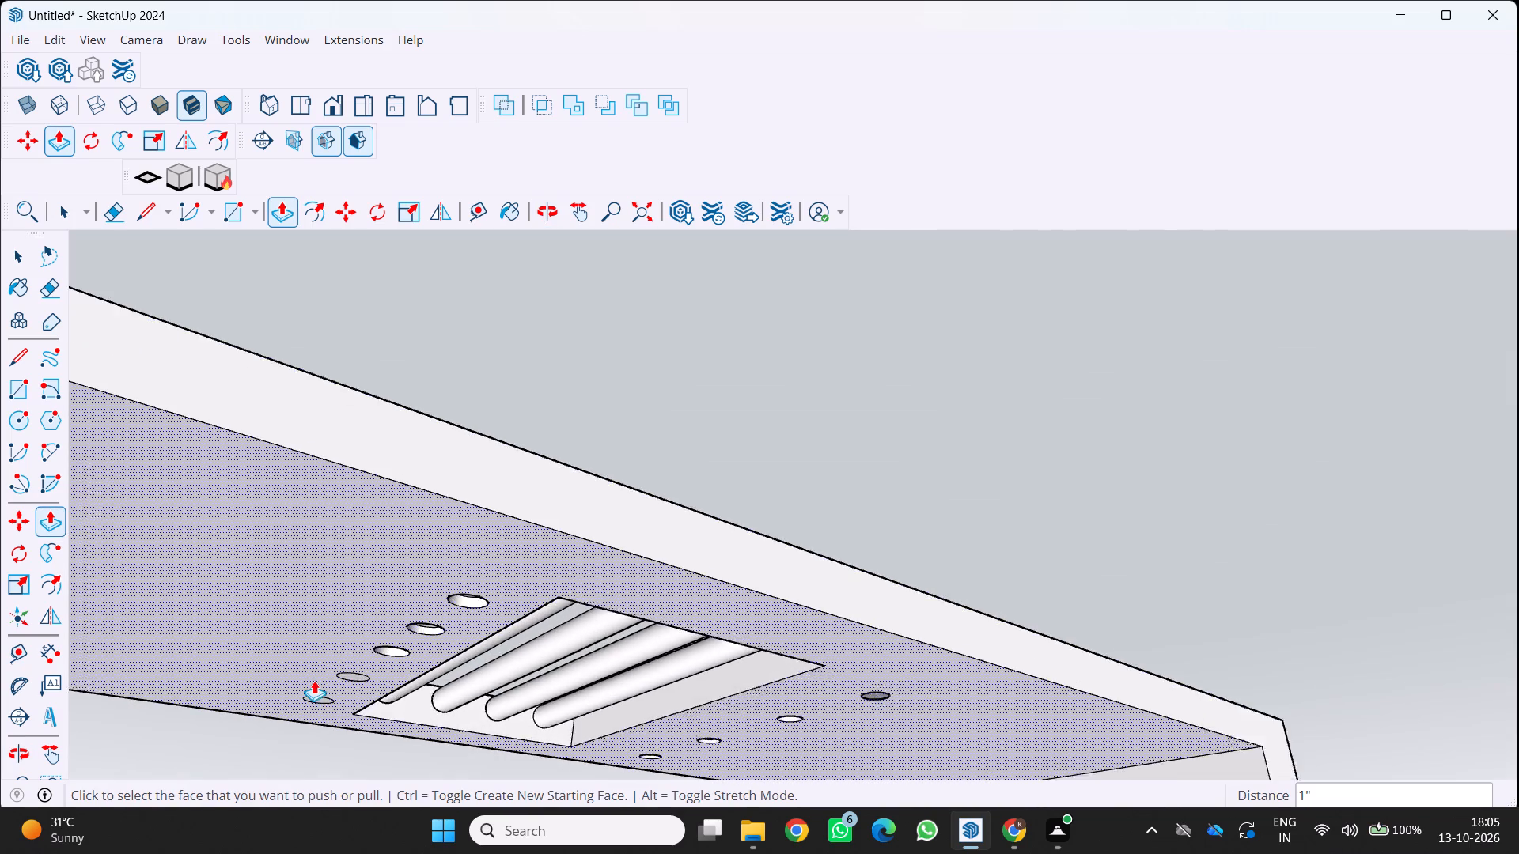
pyautogui.scroll(6, 314, 680)
pyautogui.moveTo(350, 691); pyautogui.dragTo(385, 651, button='middle')
pyautogui.scroll(2, 348, 671)
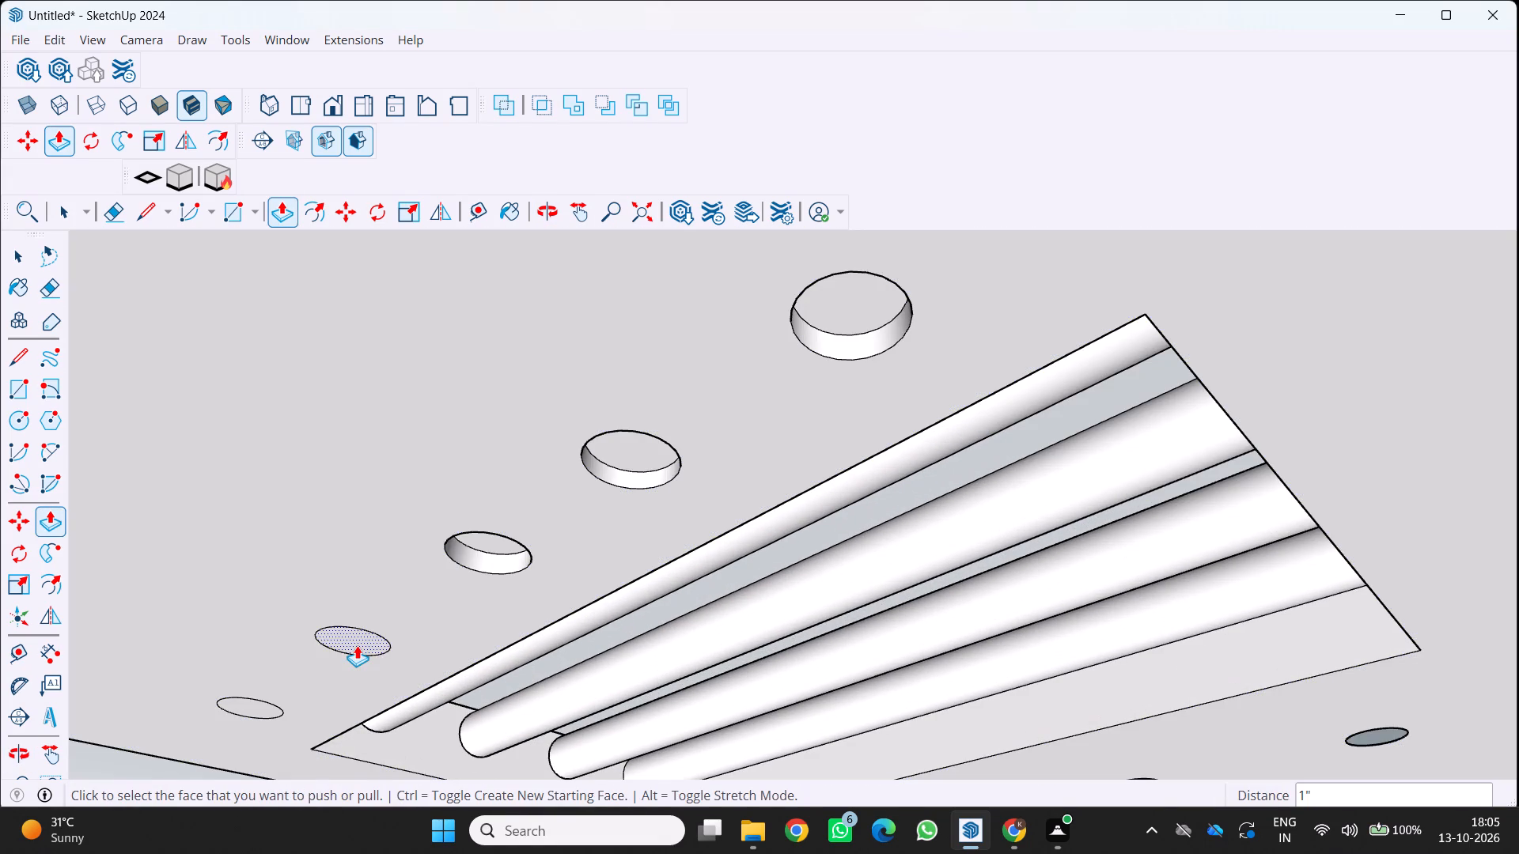
pyautogui.click(357, 645)
pyautogui.click(370, 610)
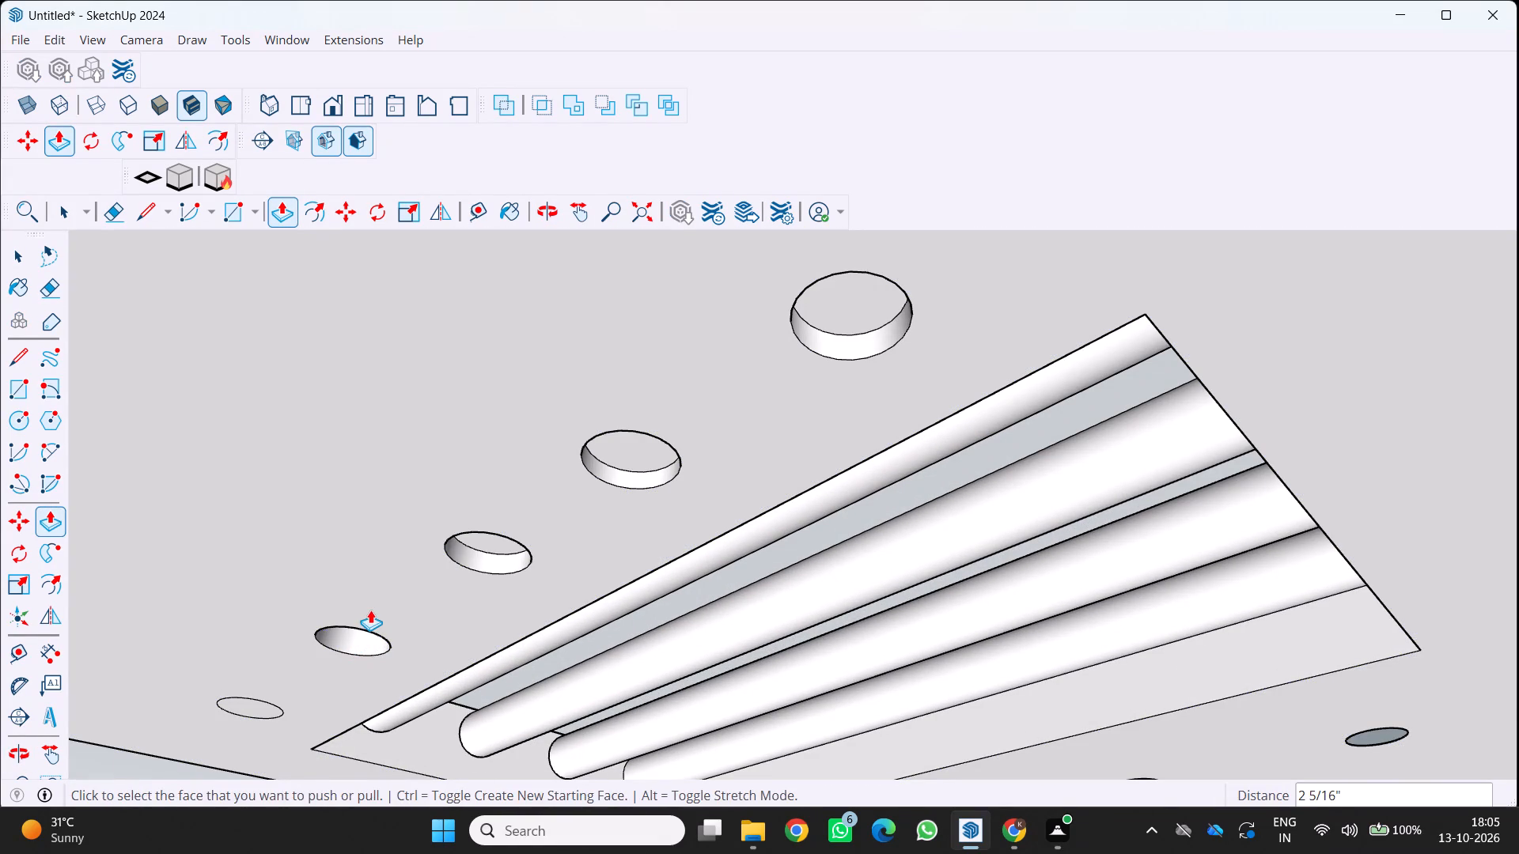
# Inspect both rows of round recesses on either side of the barred opening from several angles under the slab.
pyautogui.scroll(-6, 370, 610)
pyautogui.moveTo(368, 631); pyautogui.dragTo(407, 625, button='middle')
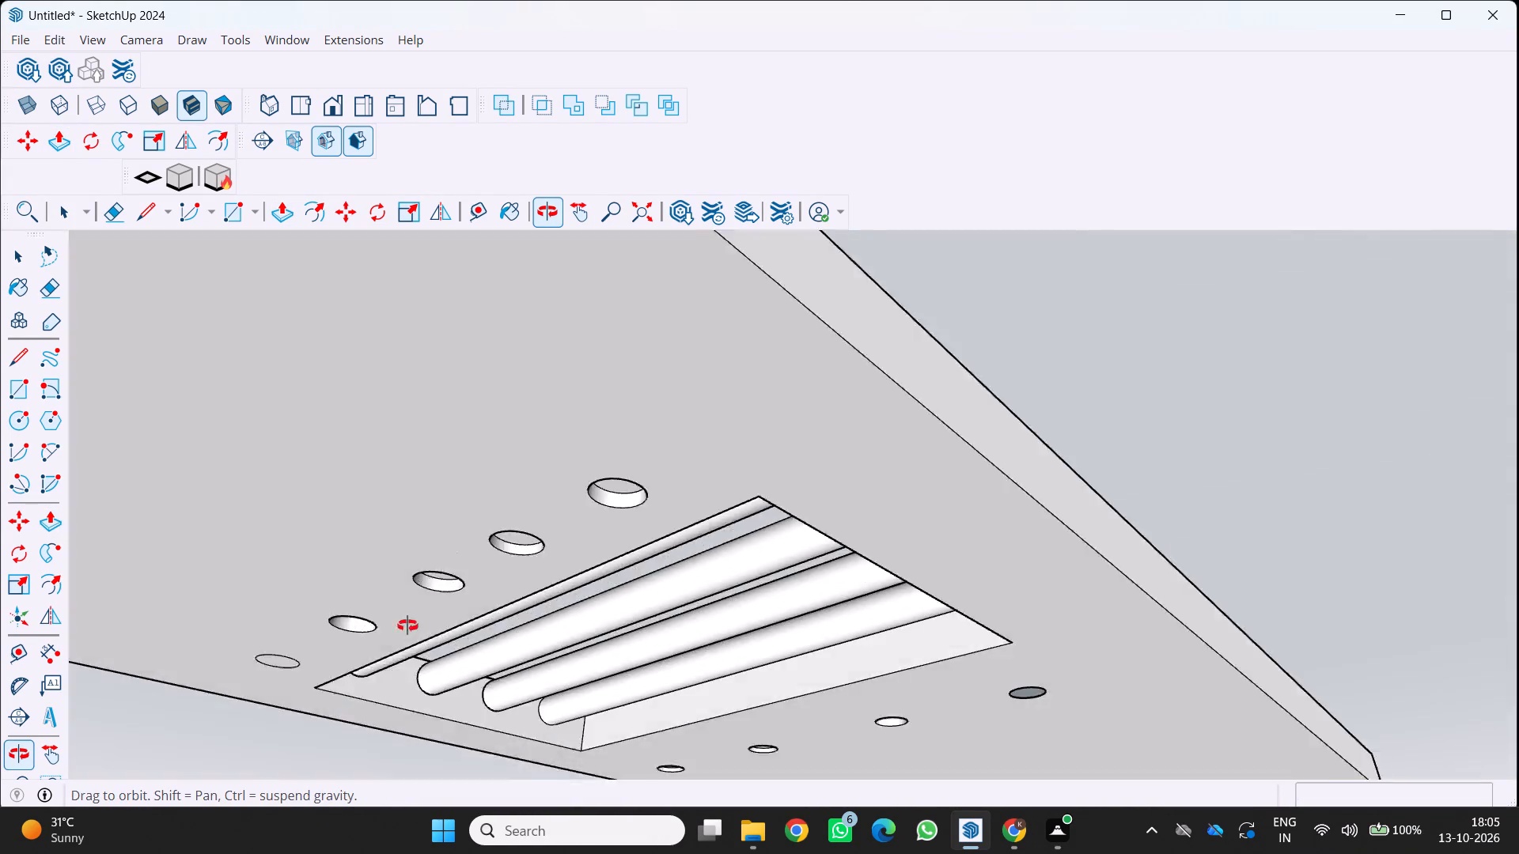
pyautogui.moveTo(407, 625); pyautogui.dragTo(816, 550, button='middle')
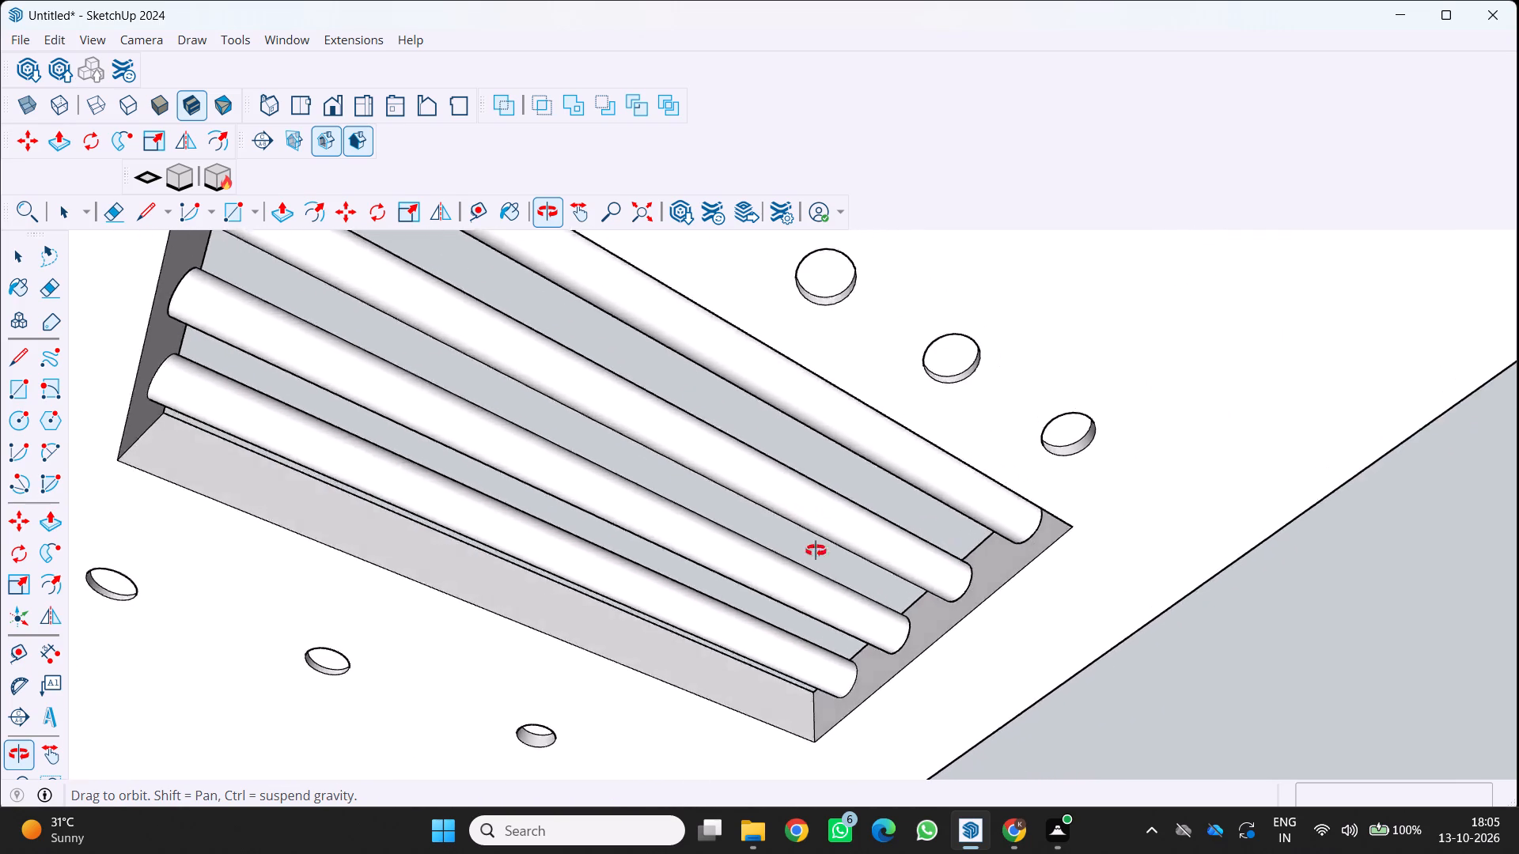
pyautogui.moveTo(816, 550); pyautogui.dragTo(767, 622, button='middle')
pyautogui.scroll(6, 397, 324)
pyautogui.moveTo(665, 279); pyautogui.dragTo(779, 198, button='middle')
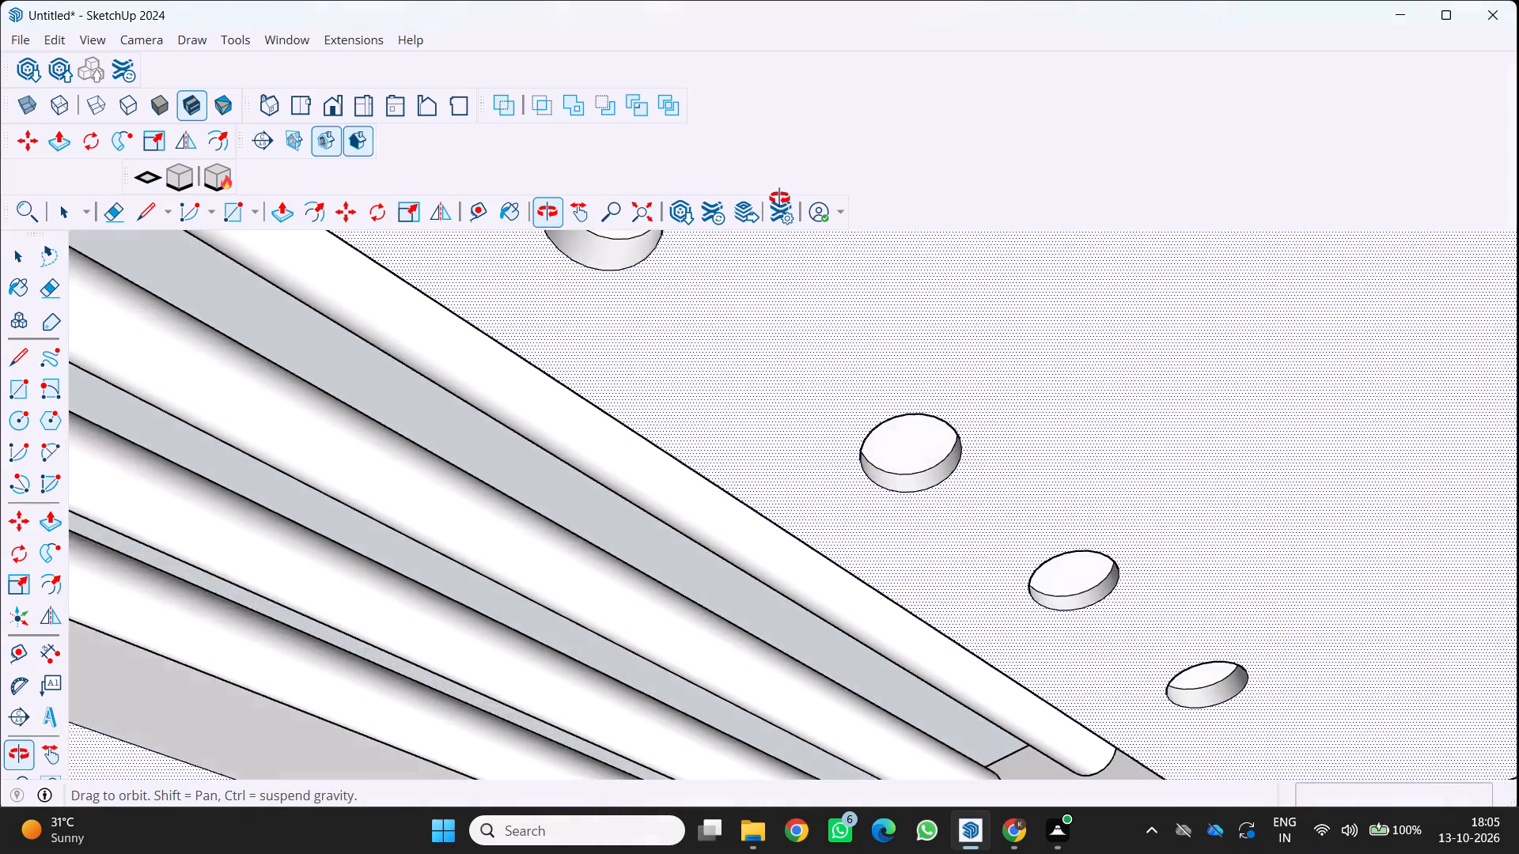
pyautogui.moveTo(779, 198); pyautogui.dragTo(767, 366, button='middle')
pyautogui.scroll(-3, 767, 365)
pyautogui.scroll(1, 574, 373)
pyautogui.moveTo(576, 368); pyautogui.dragTo(650, 389, button='middle')
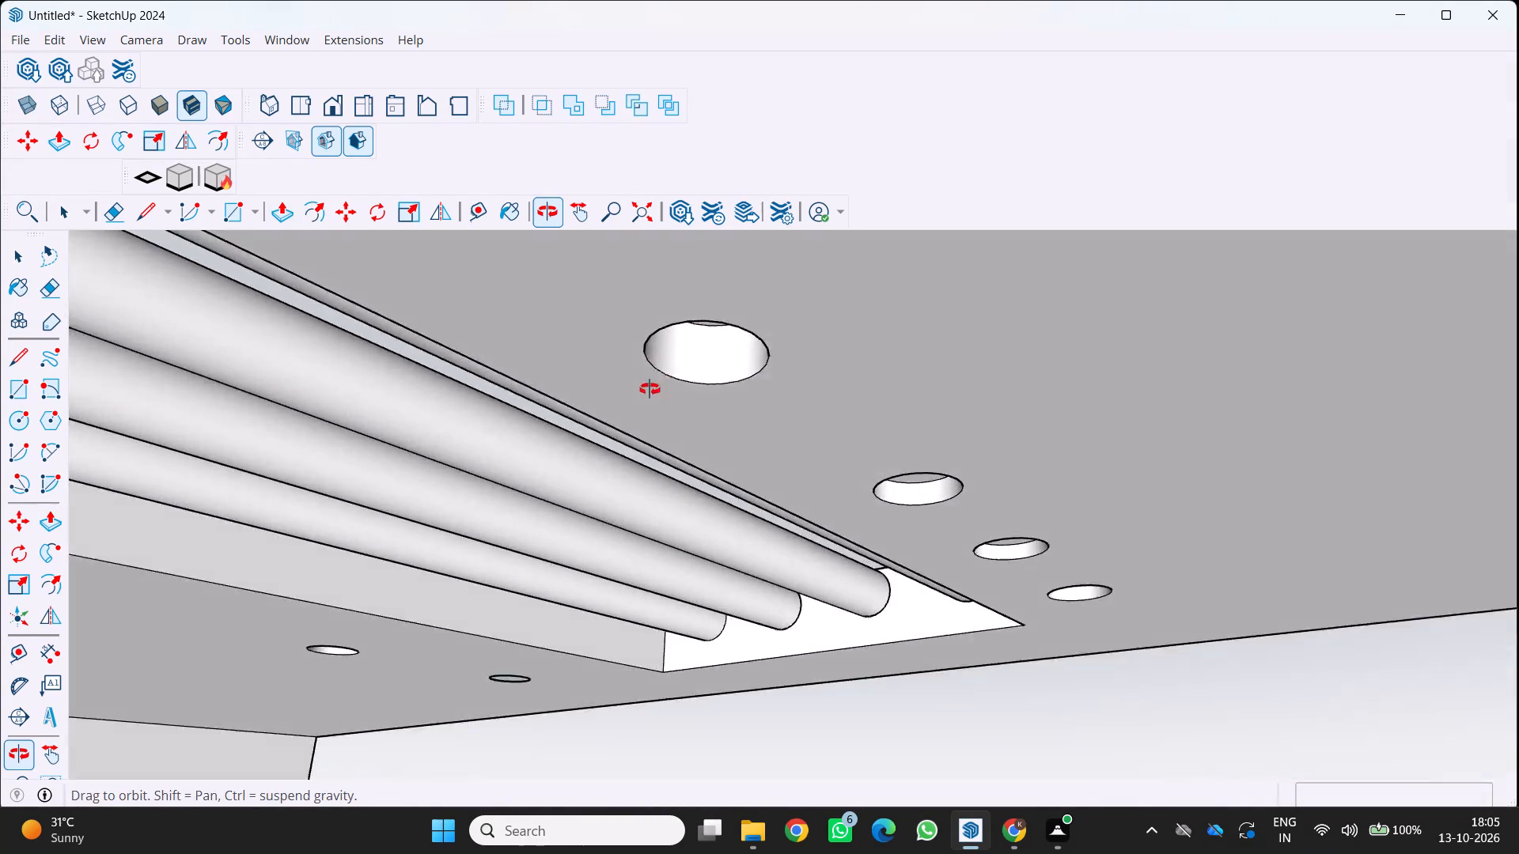
pyautogui.moveTo(650, 389); pyautogui.dragTo(468, 557, button='middle')
pyautogui.scroll(-2, 468, 557)
pyautogui.scroll(-19, 447, 557)
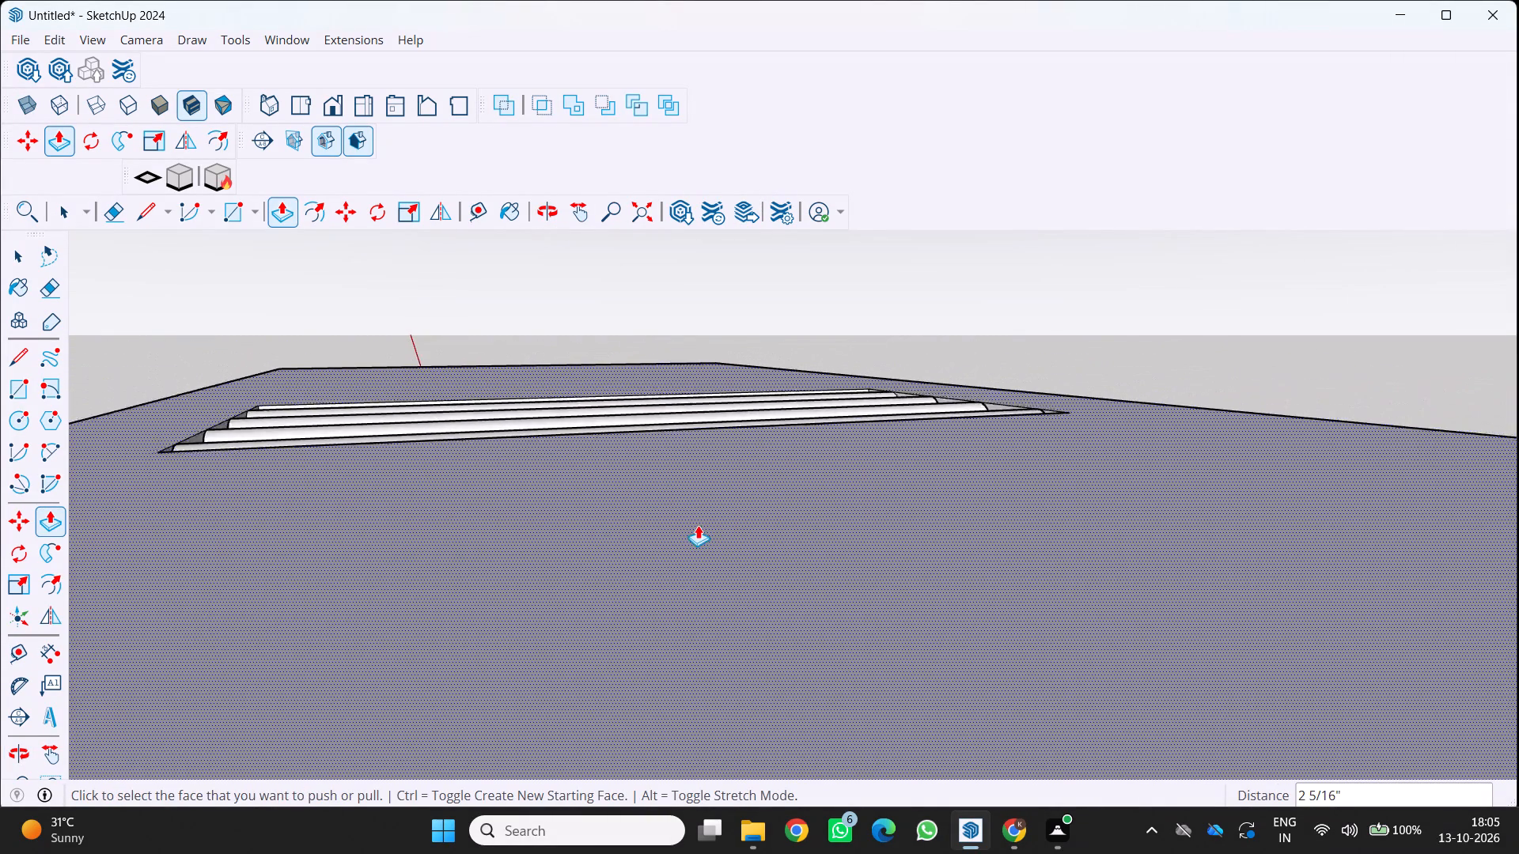
pyautogui.scroll(-7, 698, 525)
pyautogui.moveTo(692, 520); pyautogui.dragTo(1022, 493, button='middle')
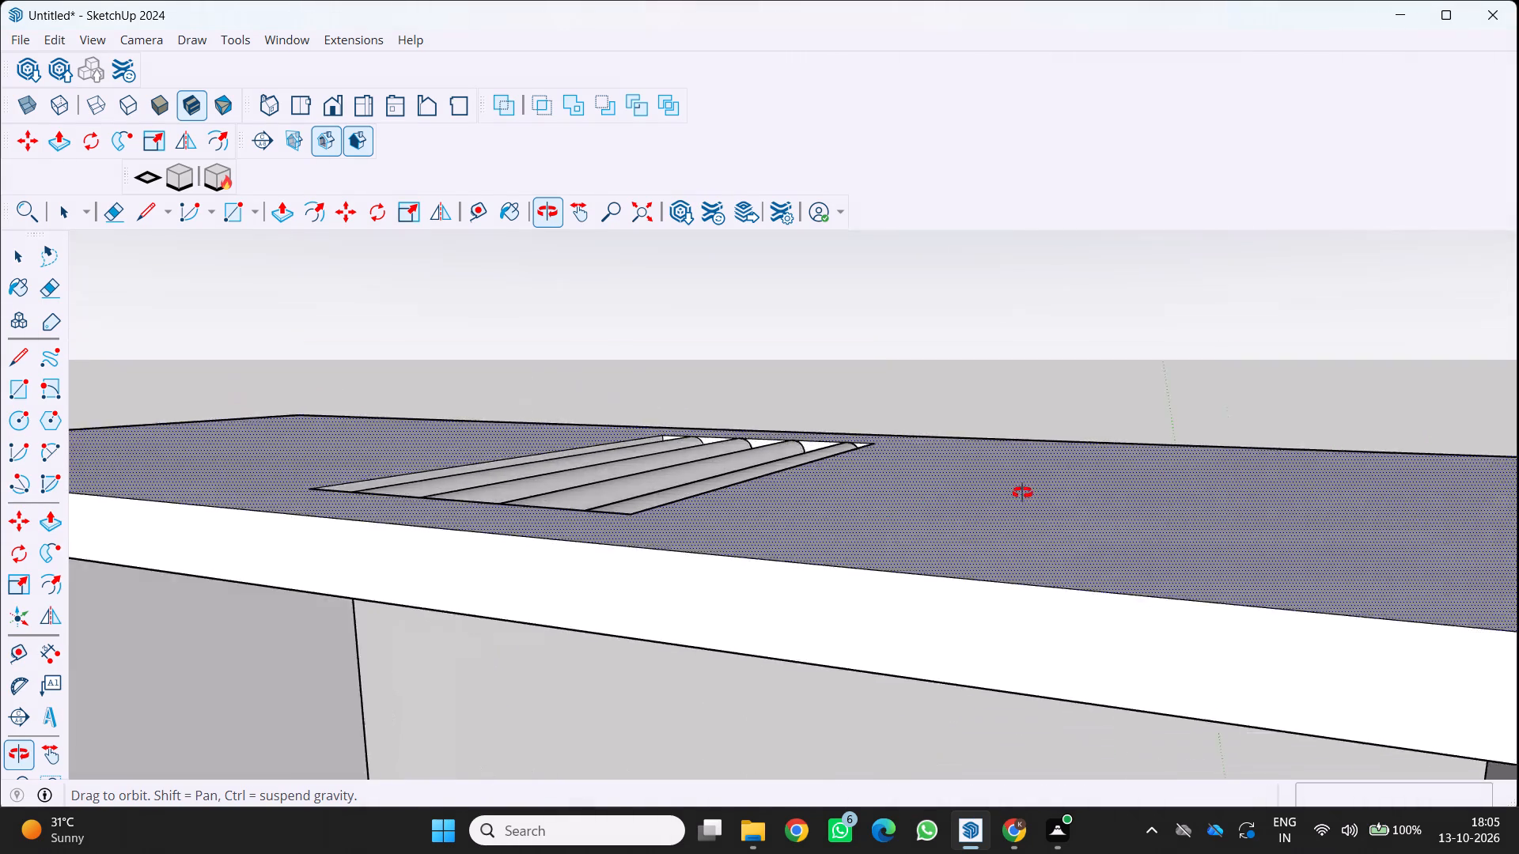
pyautogui.moveTo(1022, 493); pyautogui.dragTo(1104, 460, button='middle')
pyautogui.scroll(2, 161, 727)
pyautogui.moveTo(125, 674); pyautogui.dragTo(339, 623, button='middle')
pyautogui.scroll(3, 382, 531)
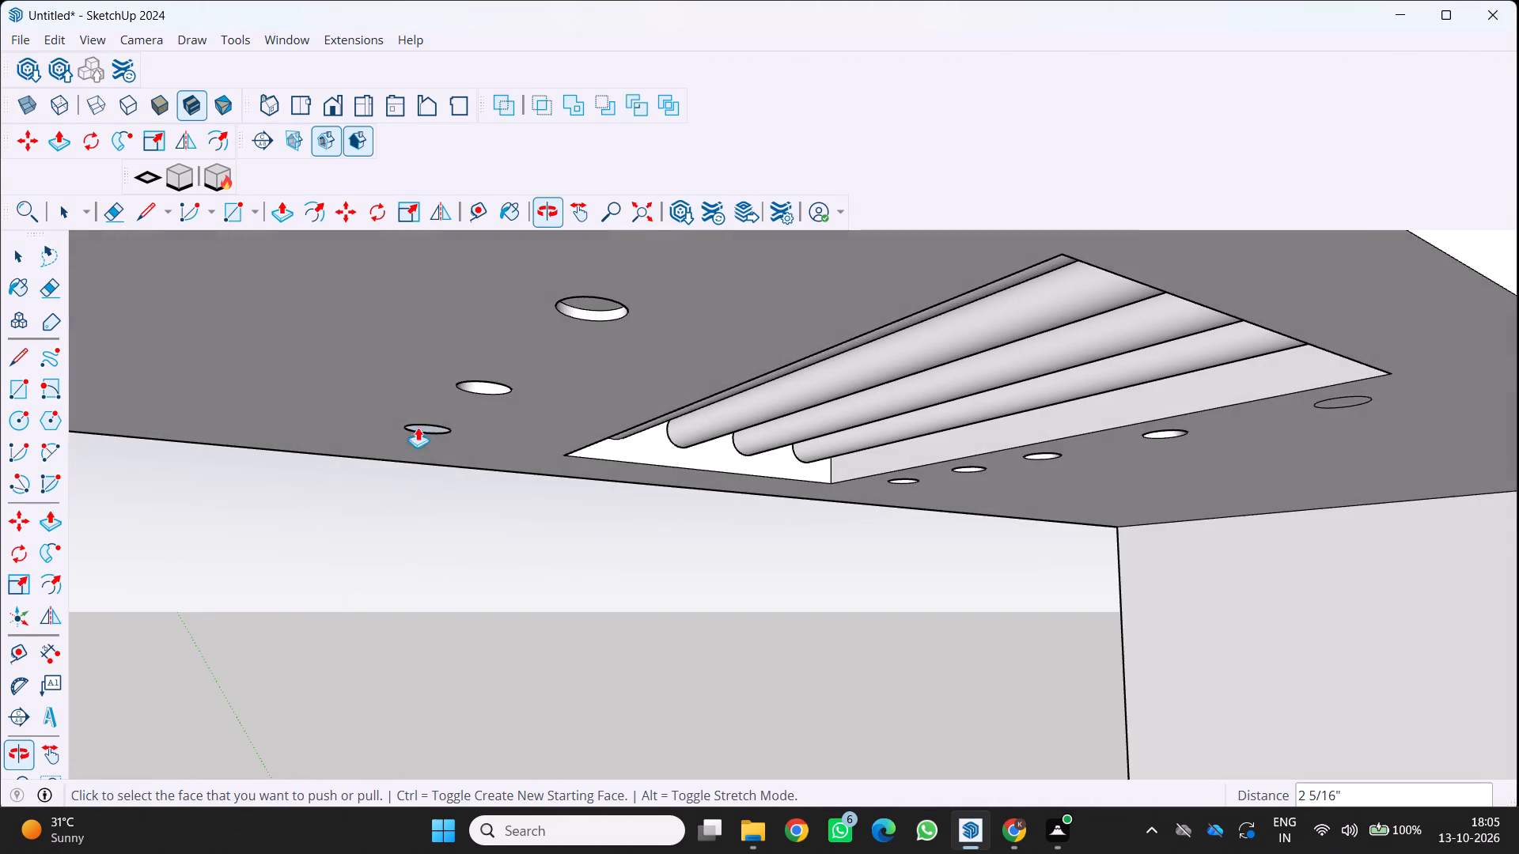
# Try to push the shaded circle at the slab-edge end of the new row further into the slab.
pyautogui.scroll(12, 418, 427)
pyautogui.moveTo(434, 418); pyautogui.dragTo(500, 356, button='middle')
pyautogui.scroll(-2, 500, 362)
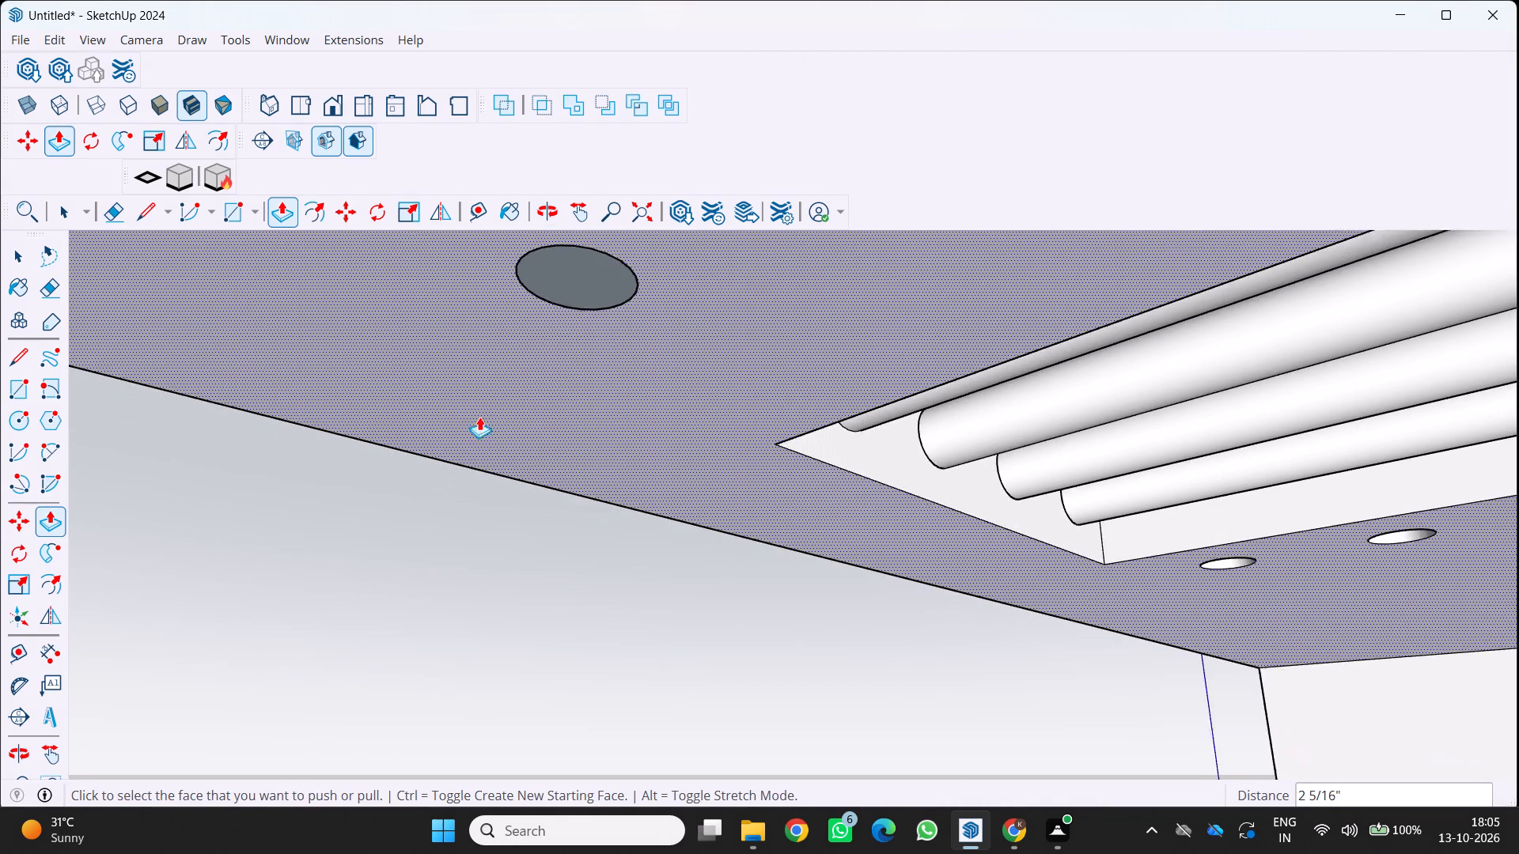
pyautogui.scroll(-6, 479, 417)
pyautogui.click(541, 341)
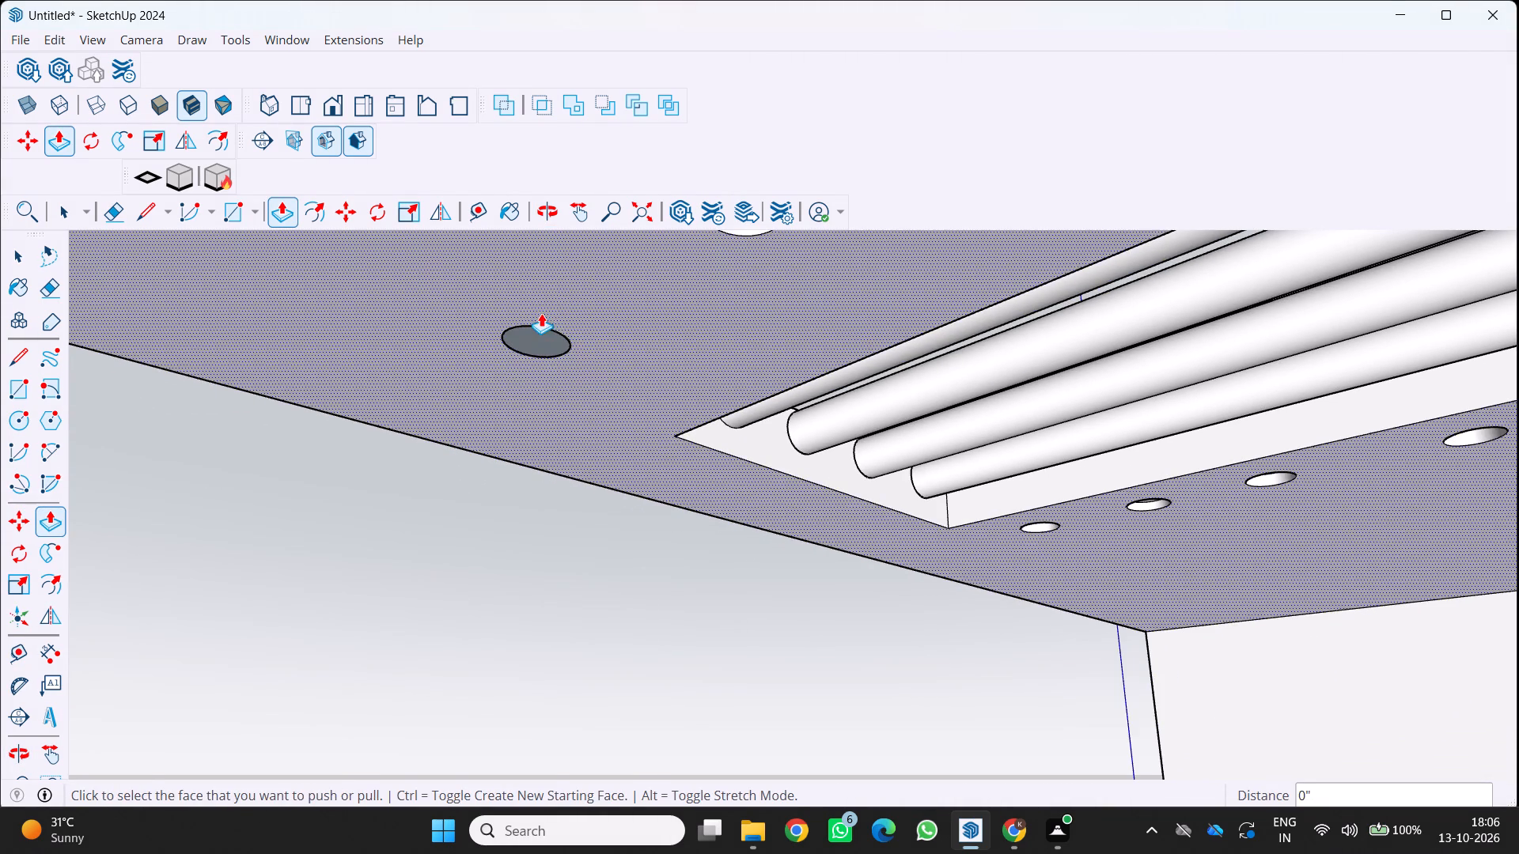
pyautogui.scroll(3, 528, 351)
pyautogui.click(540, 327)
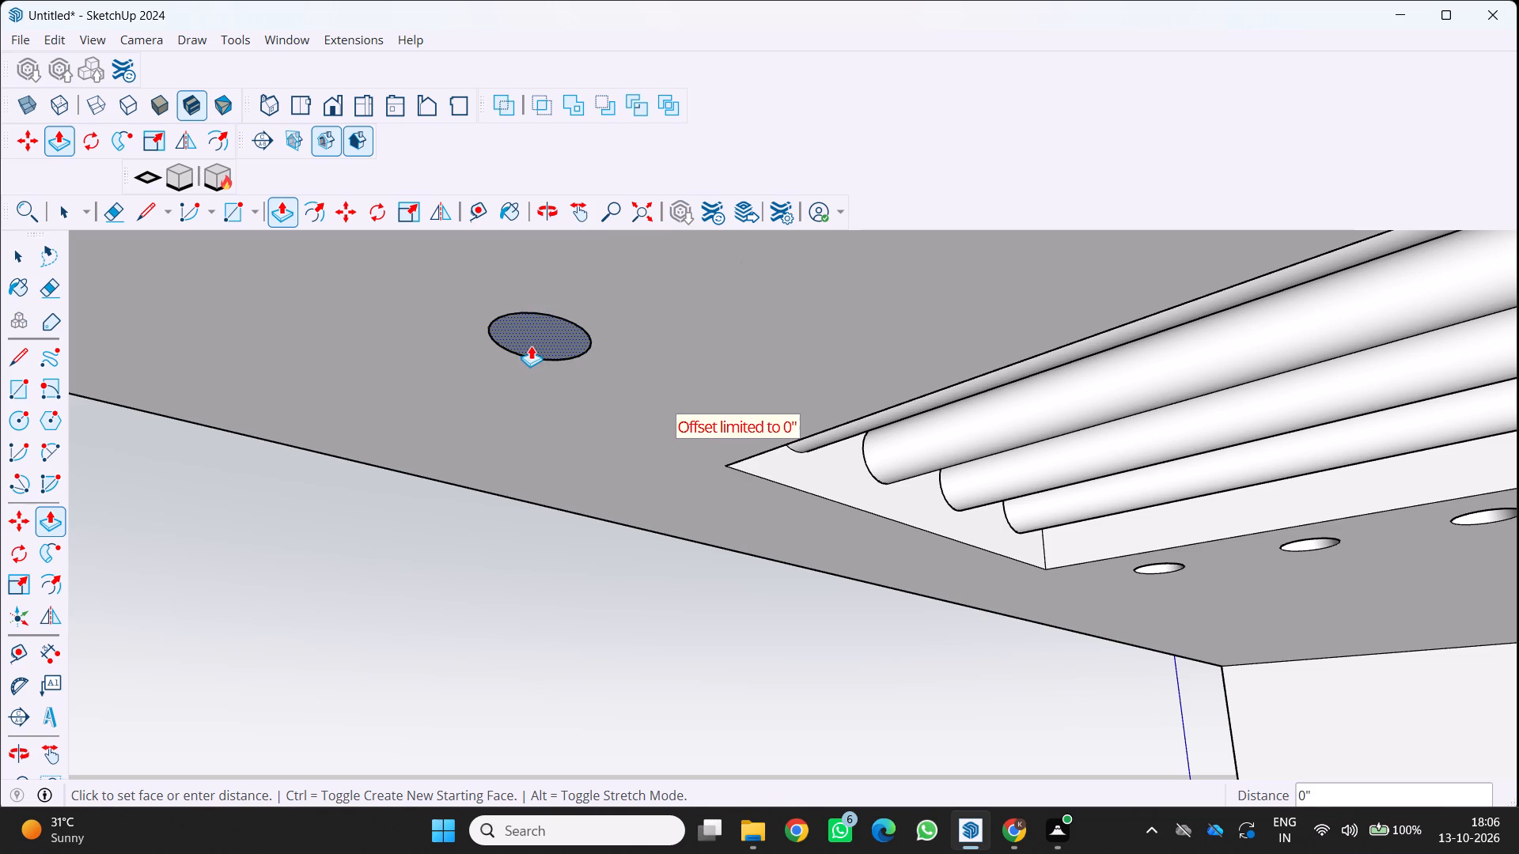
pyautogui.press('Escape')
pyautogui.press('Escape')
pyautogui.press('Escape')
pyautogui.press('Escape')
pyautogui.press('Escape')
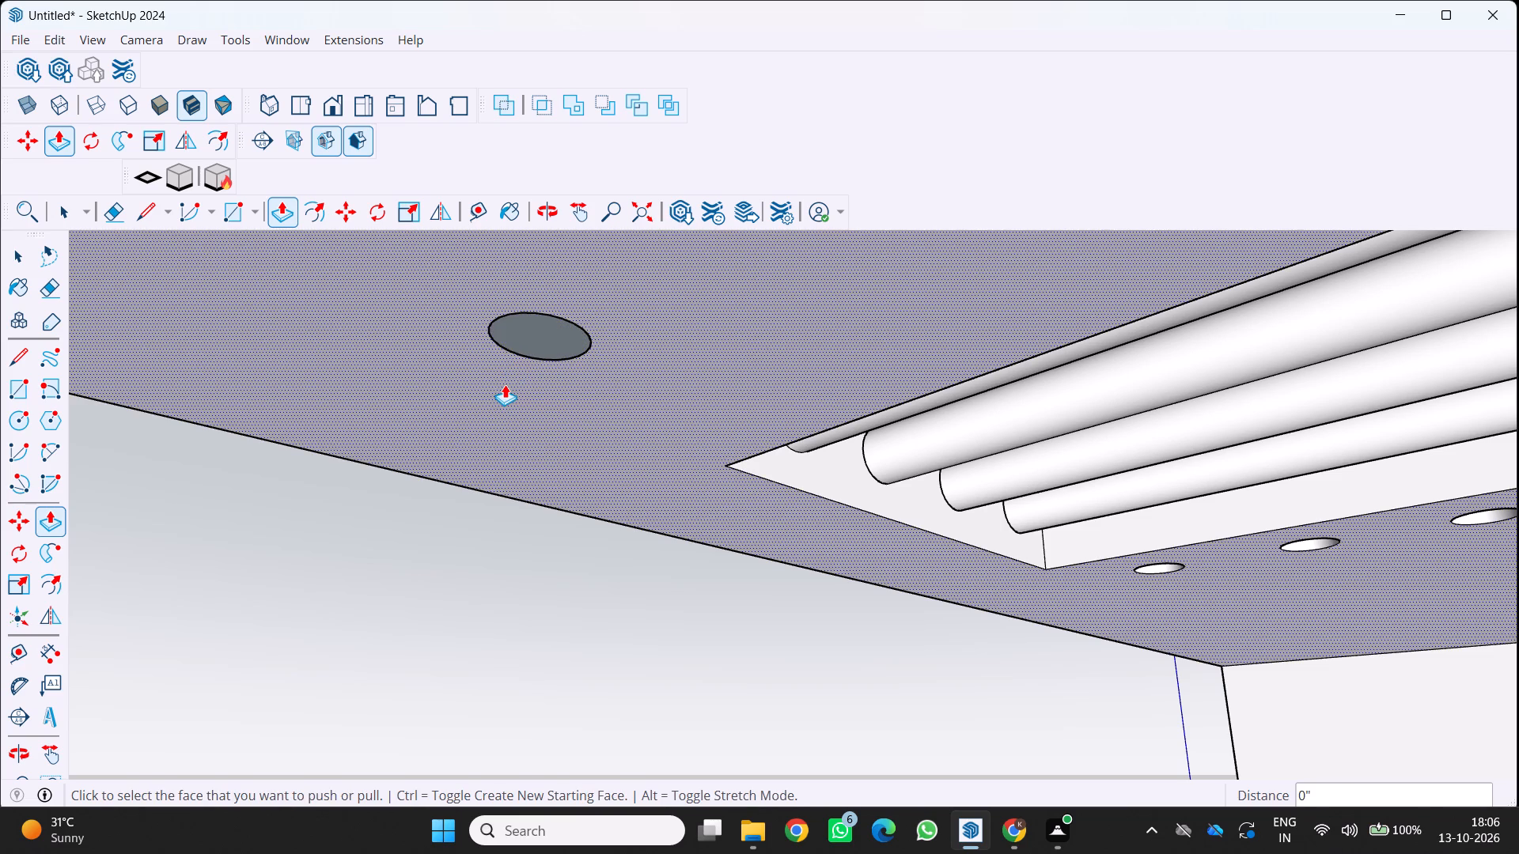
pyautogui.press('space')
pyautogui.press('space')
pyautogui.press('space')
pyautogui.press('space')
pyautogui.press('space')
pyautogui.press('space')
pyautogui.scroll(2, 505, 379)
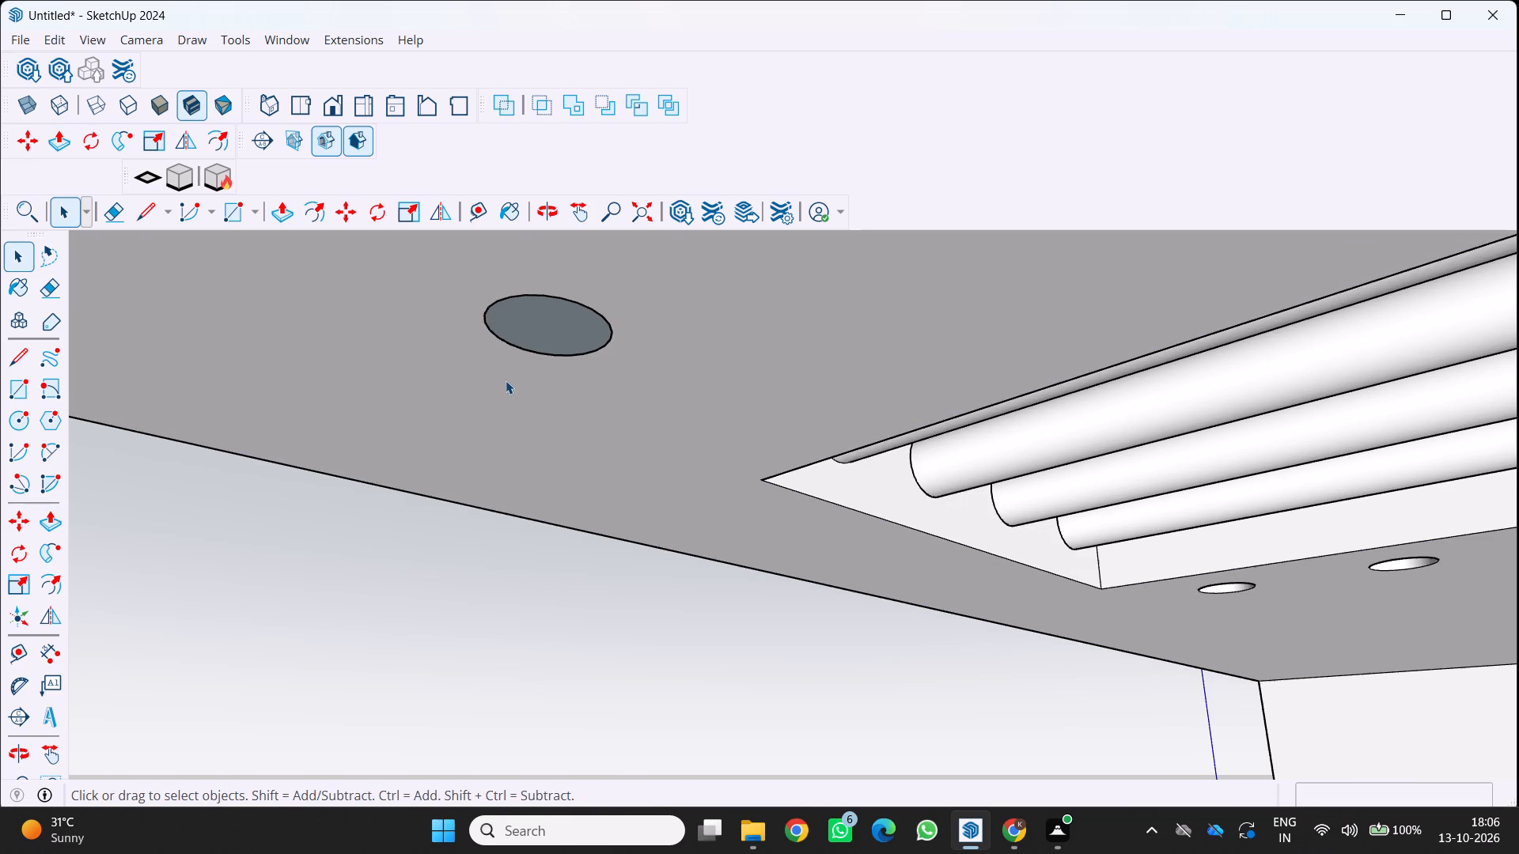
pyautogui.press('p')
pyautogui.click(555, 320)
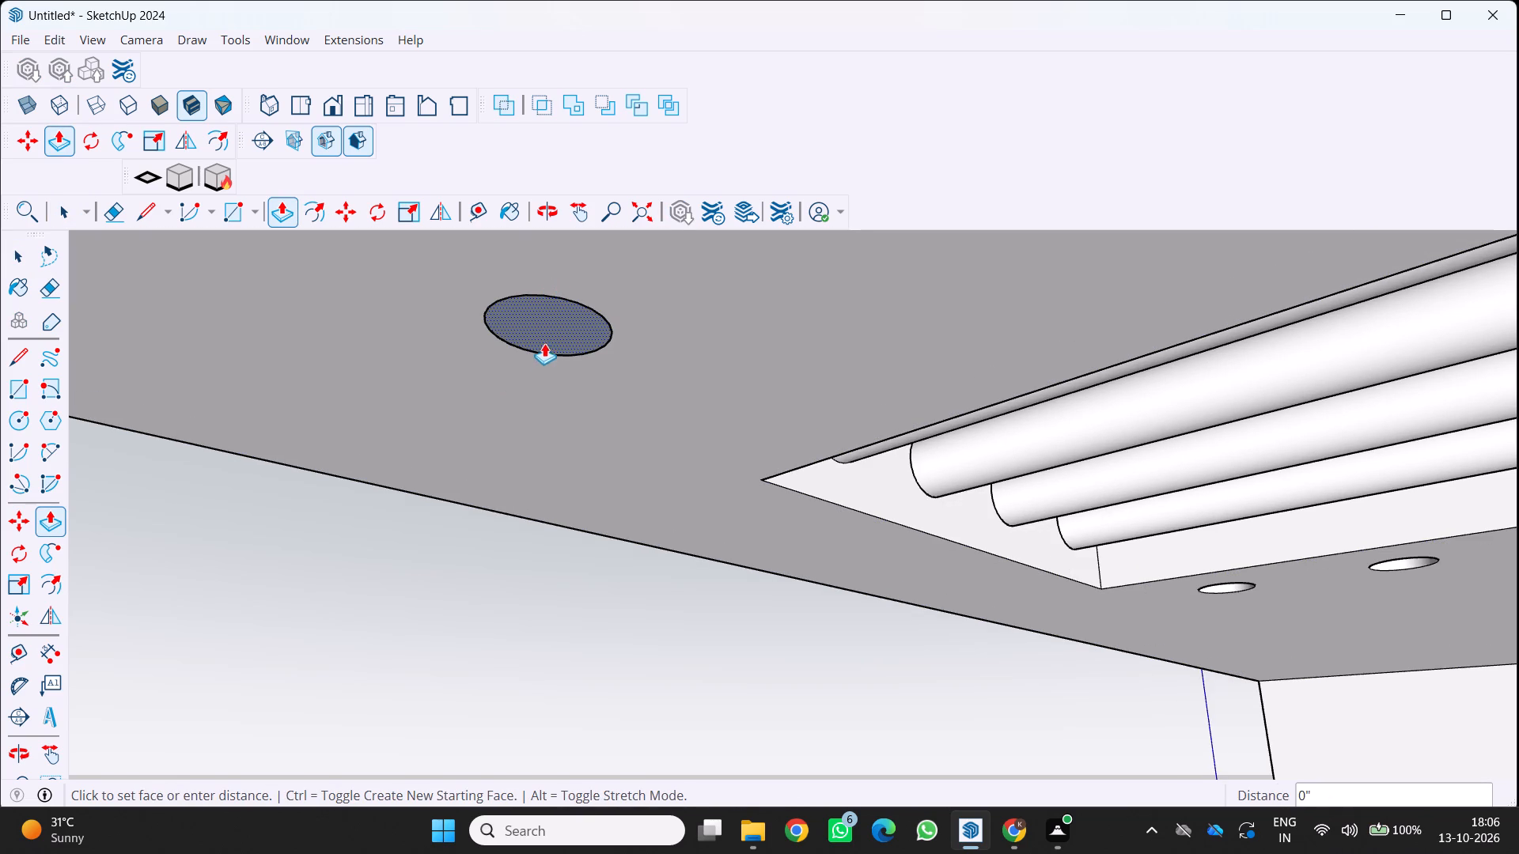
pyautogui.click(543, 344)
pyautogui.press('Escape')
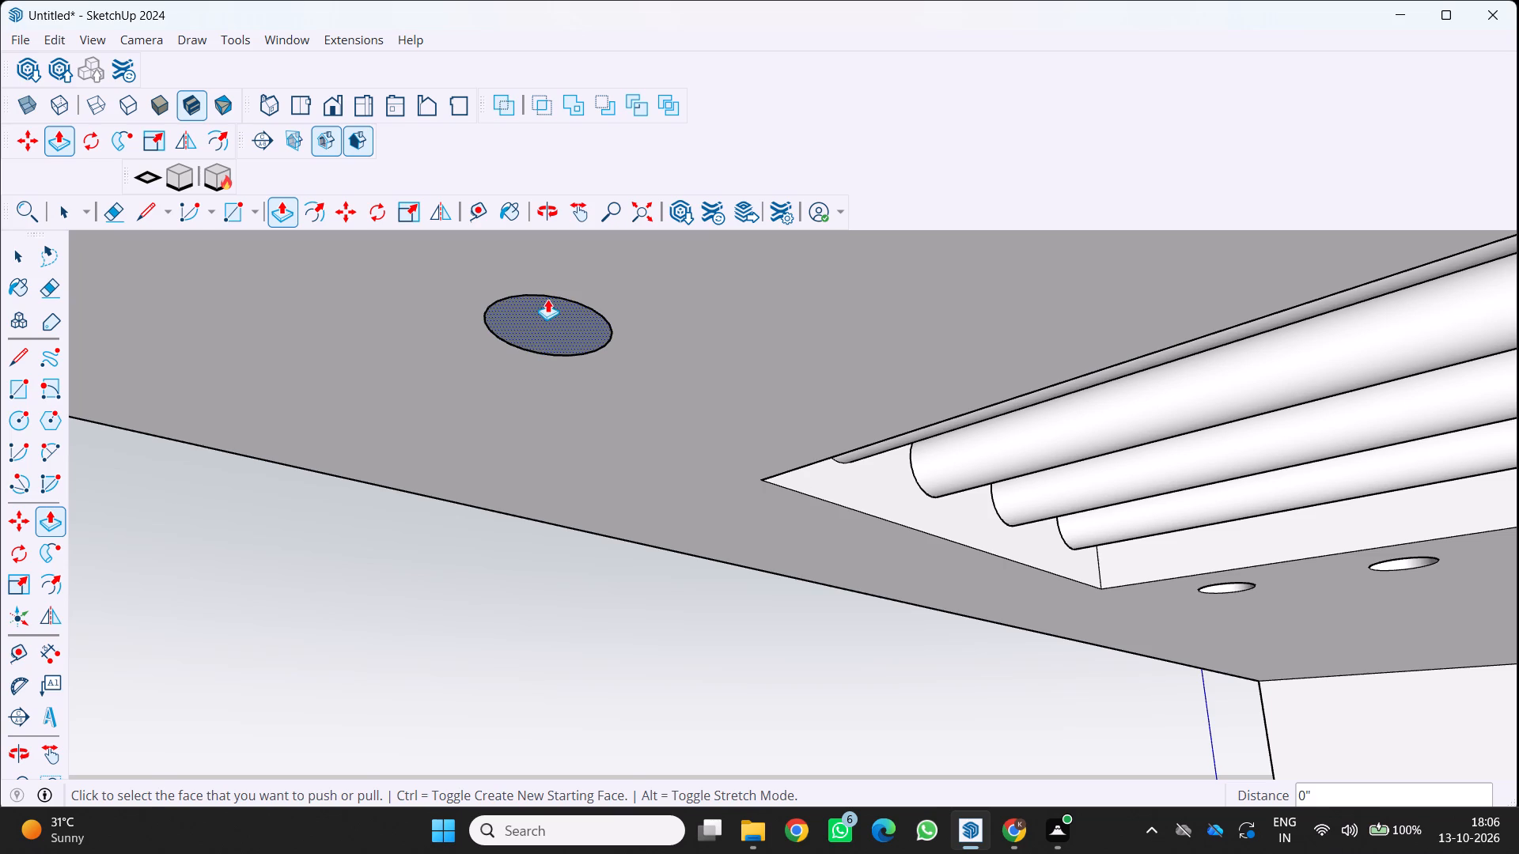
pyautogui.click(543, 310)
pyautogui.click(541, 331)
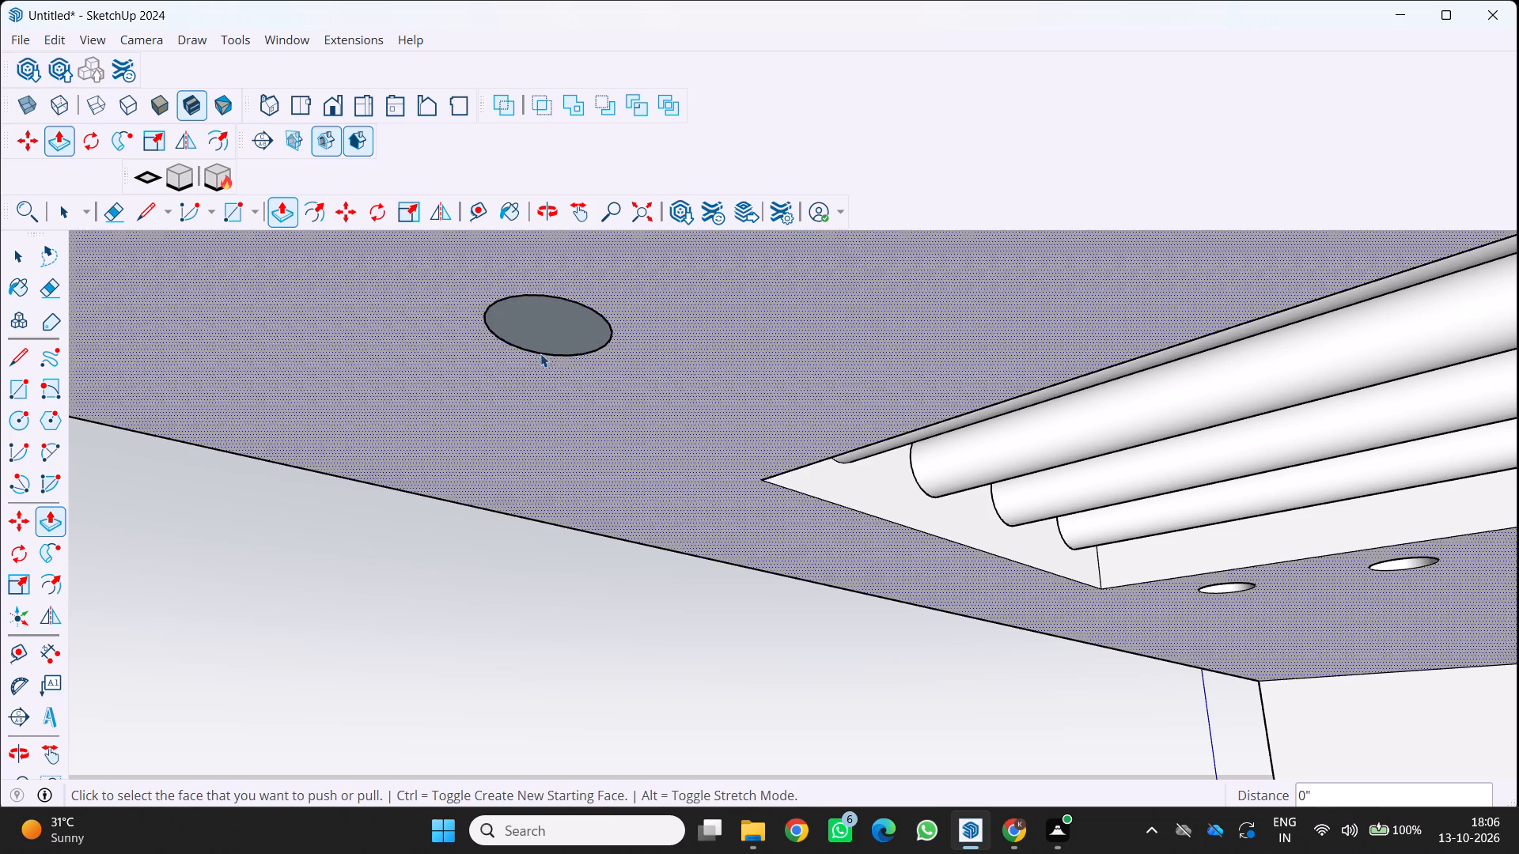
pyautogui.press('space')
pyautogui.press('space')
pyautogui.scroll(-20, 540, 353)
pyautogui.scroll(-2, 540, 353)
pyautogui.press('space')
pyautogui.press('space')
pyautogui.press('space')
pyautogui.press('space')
# Inspect the roof frame with its barred opening and rows of recesses from below, from the sides and from above.
pyautogui.moveTo(540, 353); pyautogui.dragTo(521, 439, button='middle')
pyautogui.scroll(-1, 539, 361)
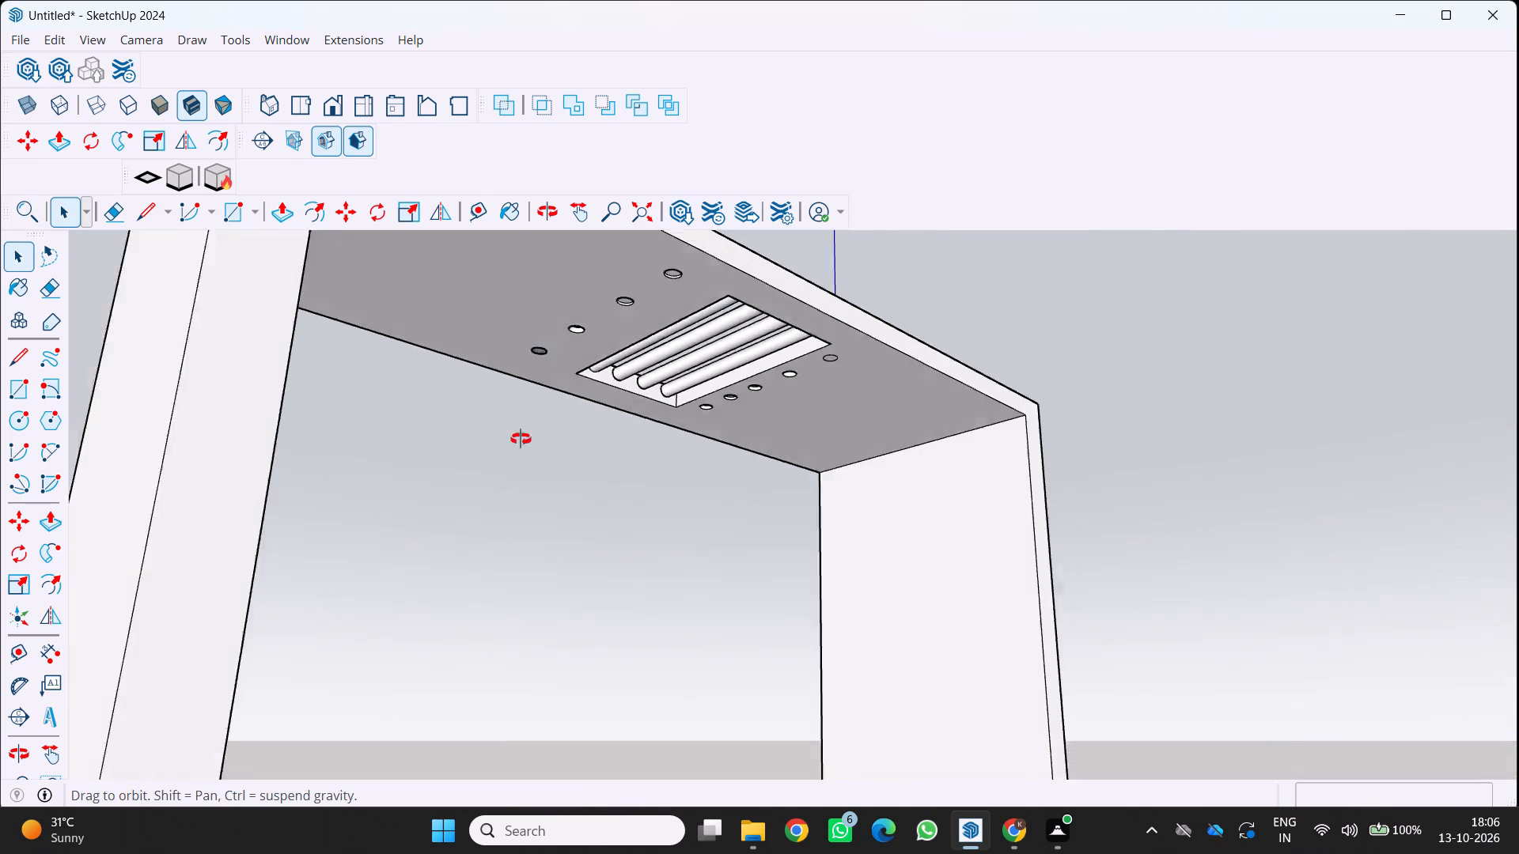
pyautogui.moveTo(521, 439); pyautogui.dragTo(355, 471, button='middle')
pyautogui.scroll(-5, 359, 471)
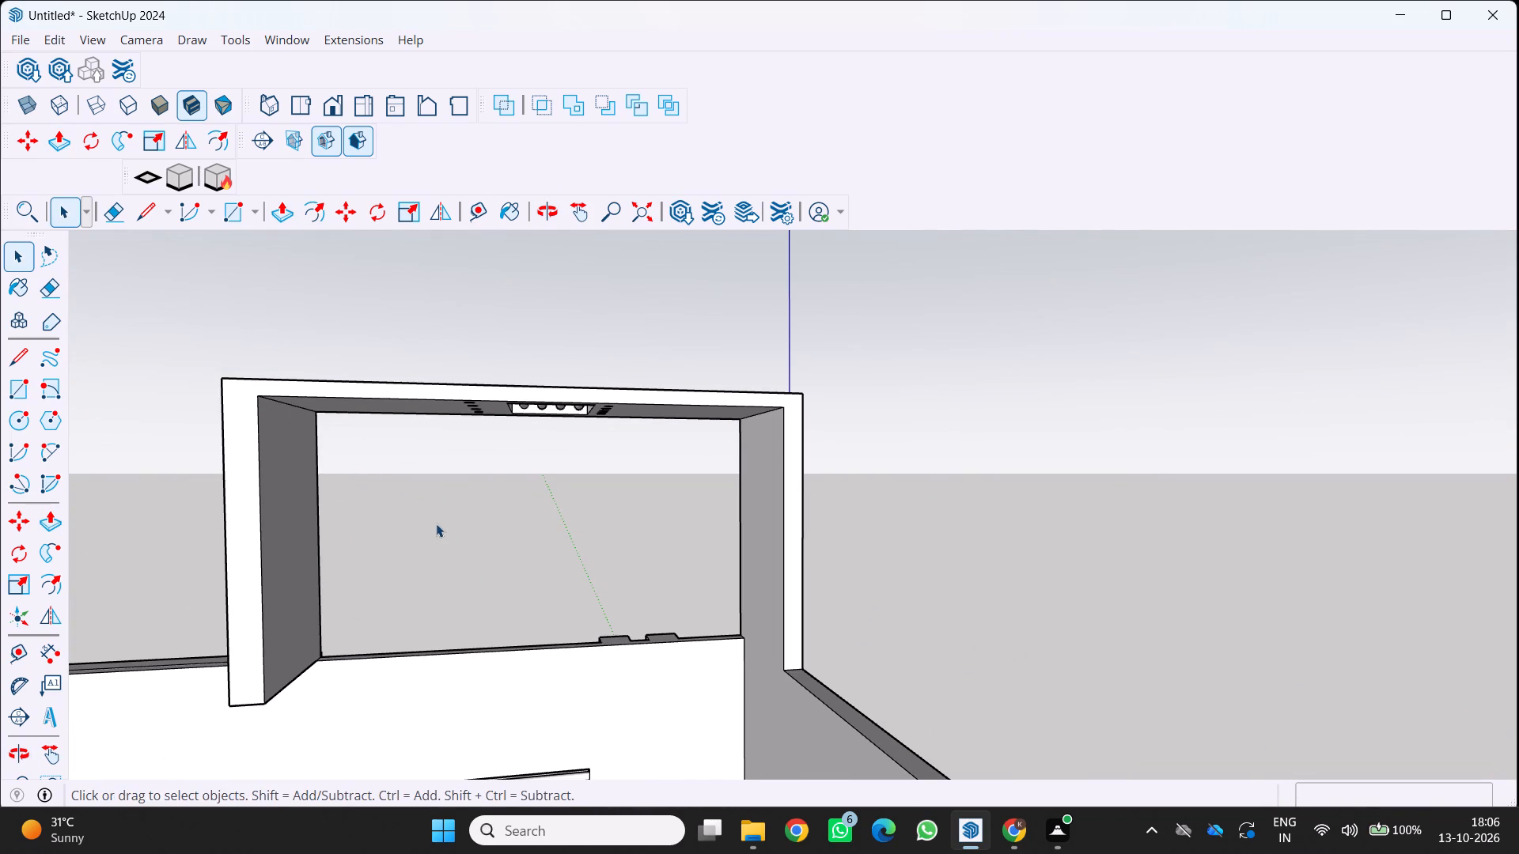
pyautogui.moveTo(436, 523); pyautogui.dragTo(278, 482, button='middle')
pyautogui.scroll(-3, 278, 482)
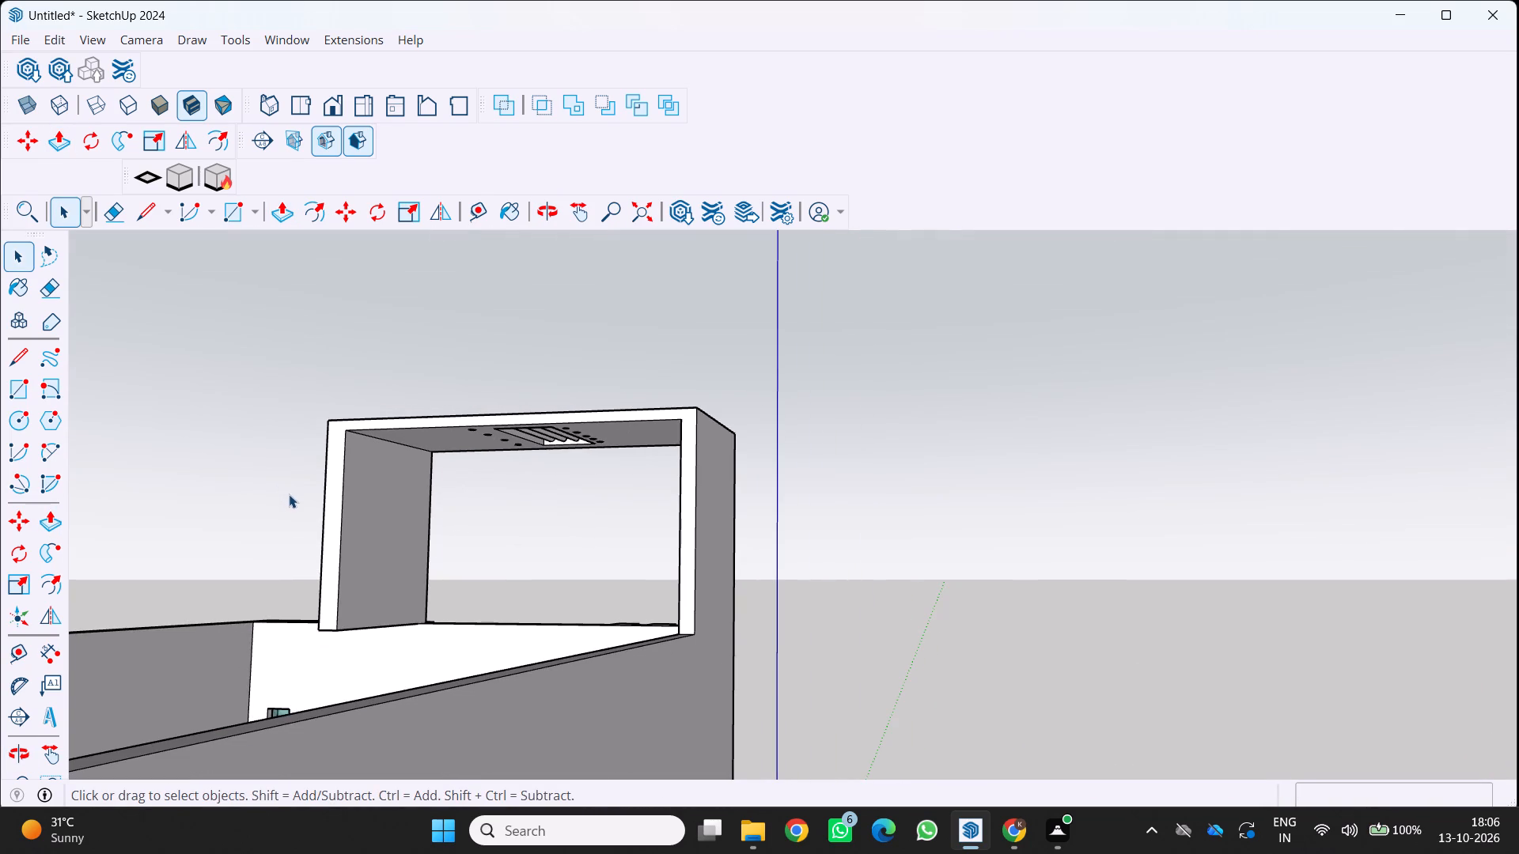
pyautogui.scroll(-2, 289, 494)
pyautogui.moveTo(290, 501); pyautogui.dragTo(1156, 609, button='middle')
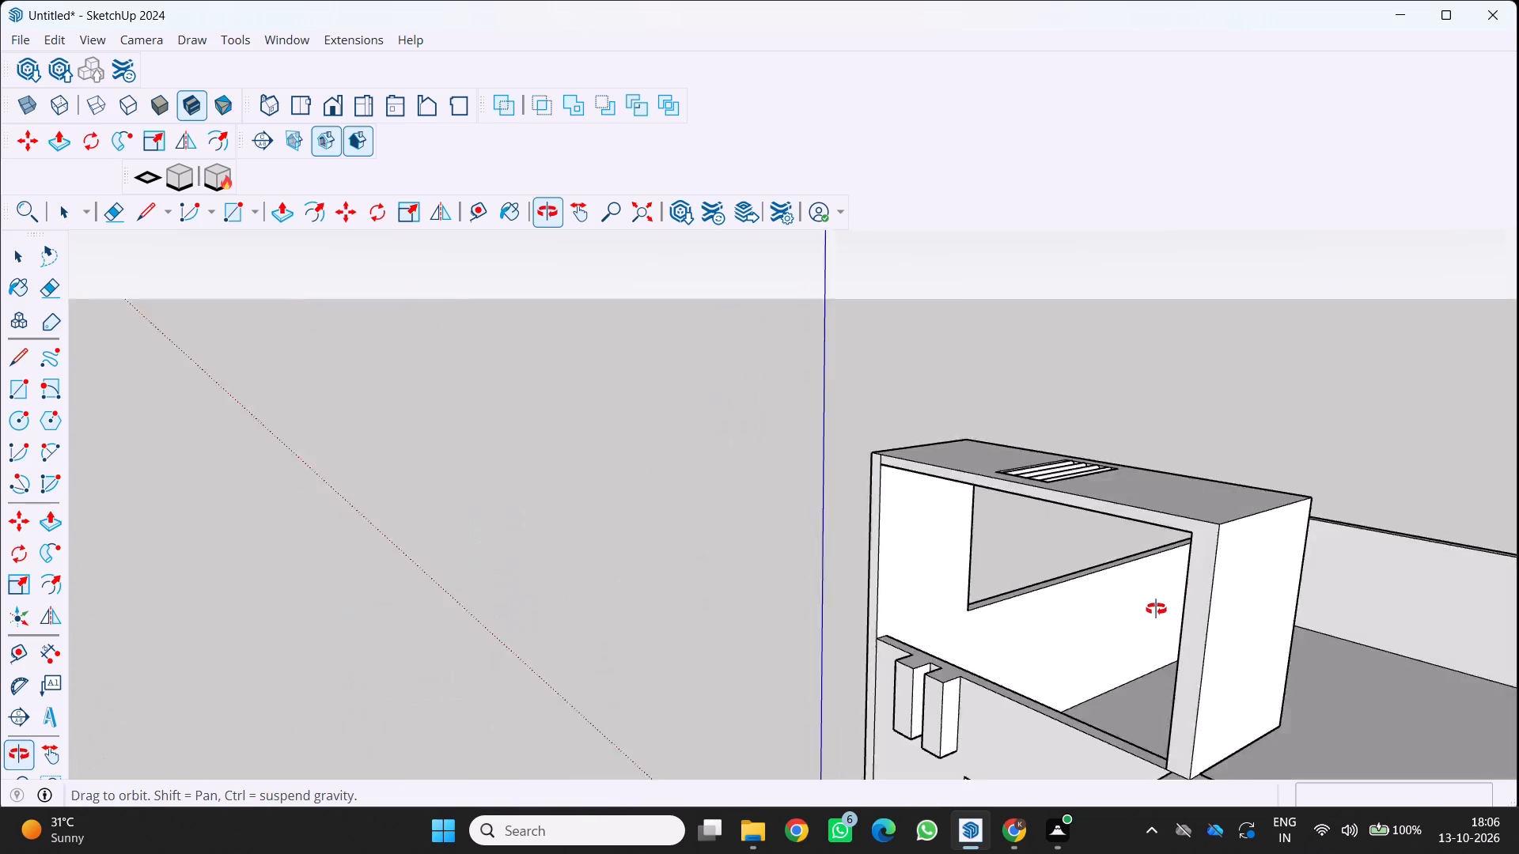
pyautogui.moveTo(1156, 609); pyautogui.dragTo(1328, 554, button='middle')
pyautogui.scroll(-4, 1119, 605)
pyautogui.moveTo(1034, 554); pyautogui.dragTo(1077, 331, button='middle')
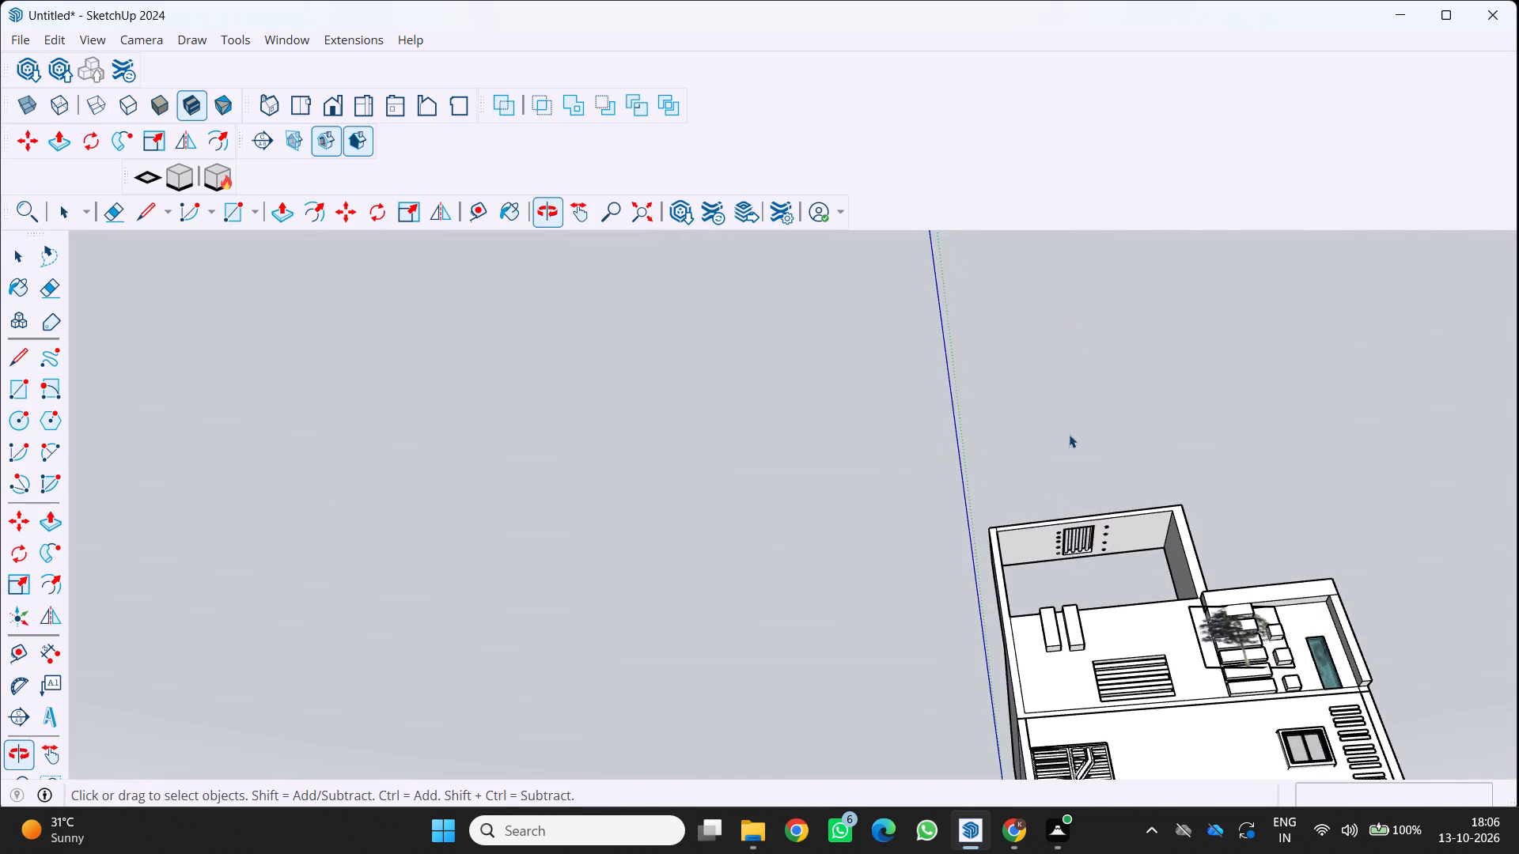
pyautogui.scroll(-5, 1042, 568)
pyautogui.moveTo(1048, 650); pyautogui.dragTo(1012, 853, button='middle')
# Examine the whole front facade of the house, including the slatted gate on the ground floor.
pyautogui.scroll(3, 1015, 677)
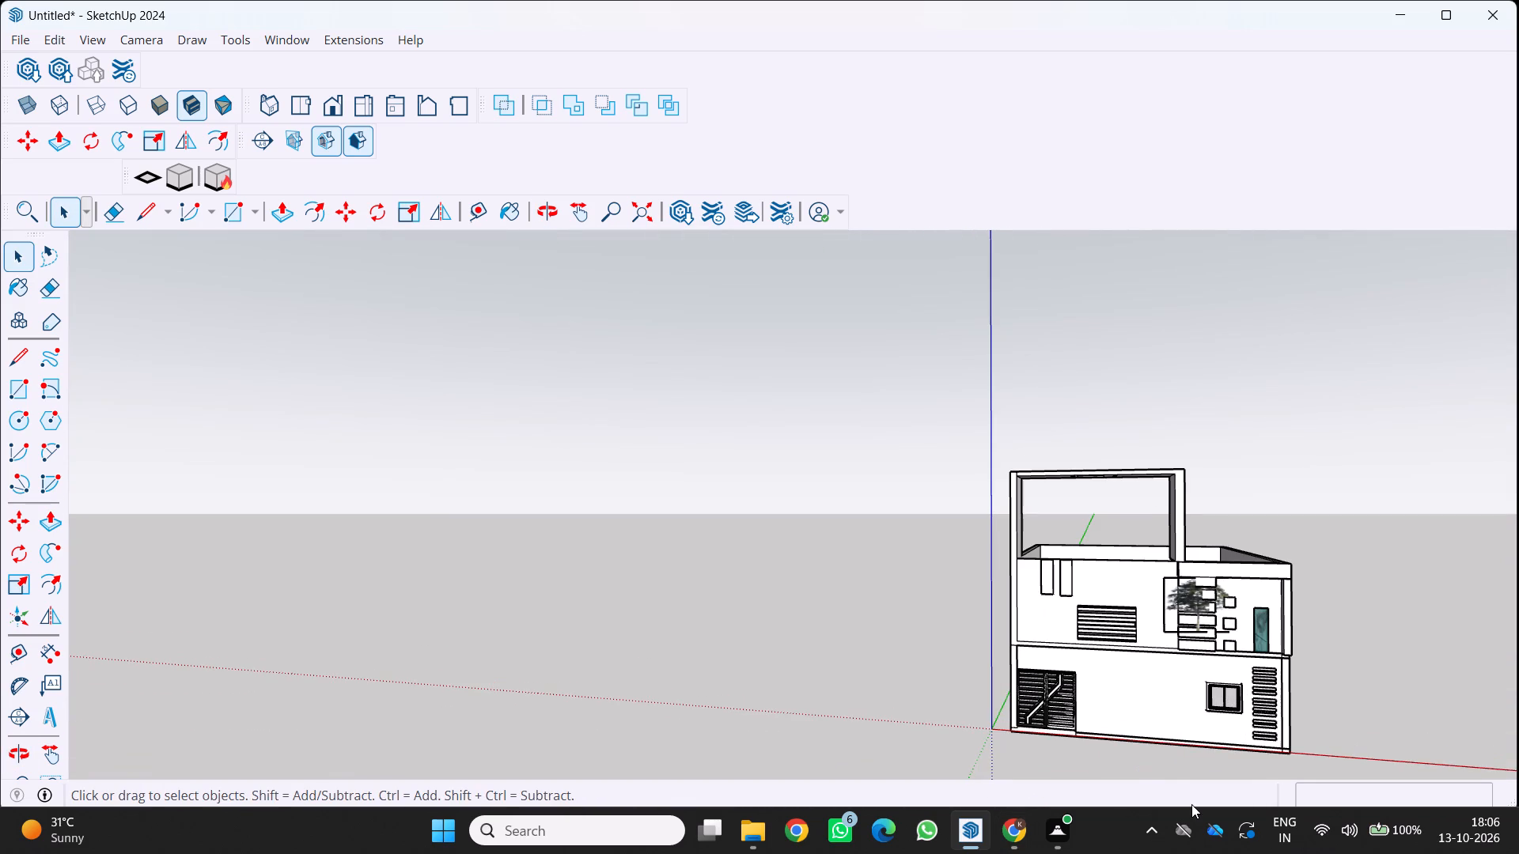
pyautogui.scroll(2, 1191, 804)
pyautogui.moveTo(1182, 692); pyautogui.dragTo(1289, 687, button='middle')
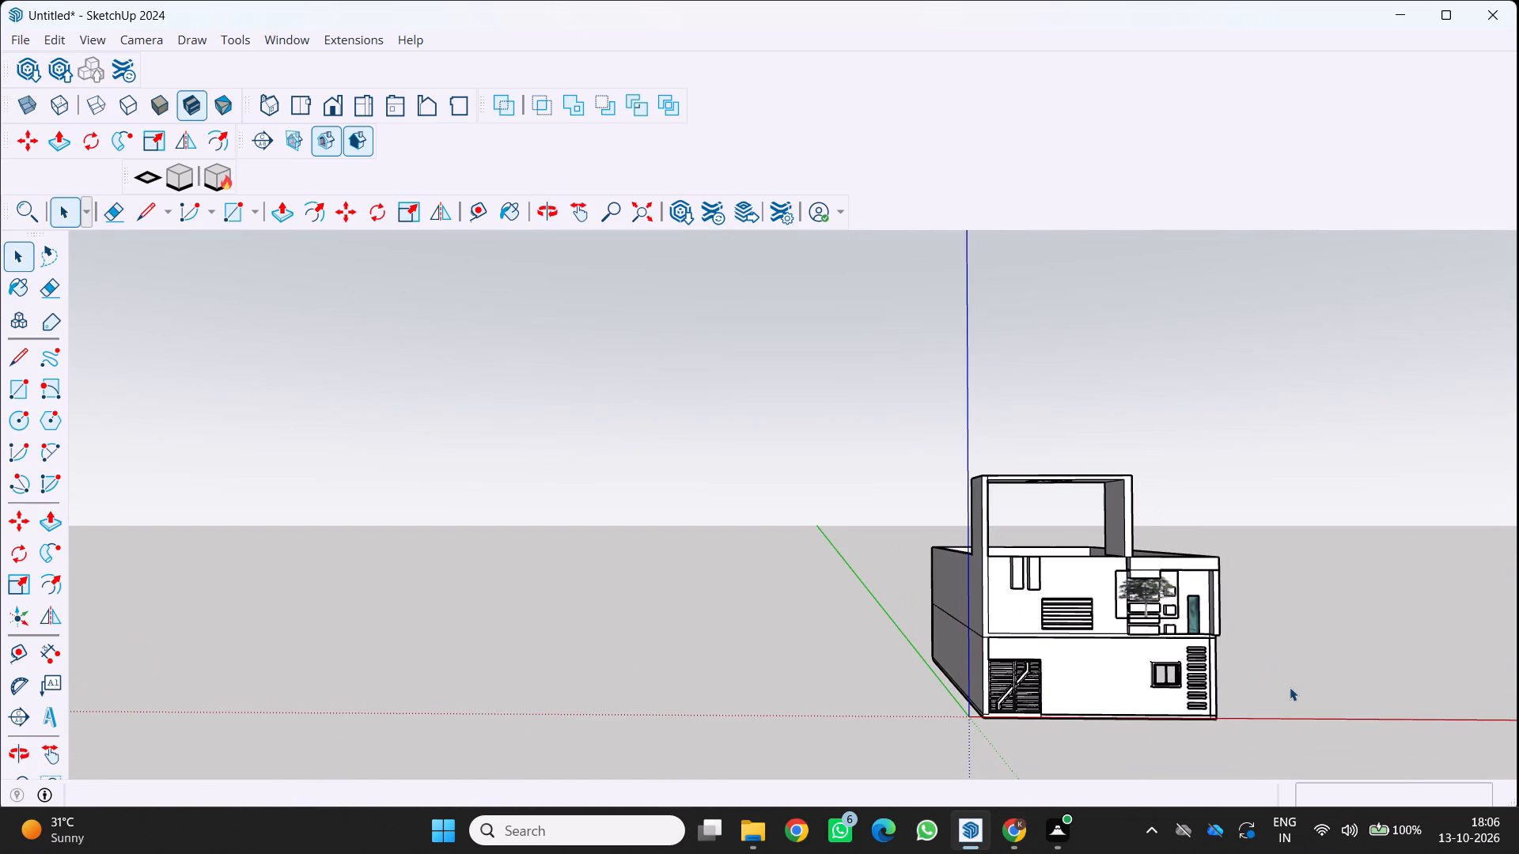
pyautogui.scroll(1, 897, 712)
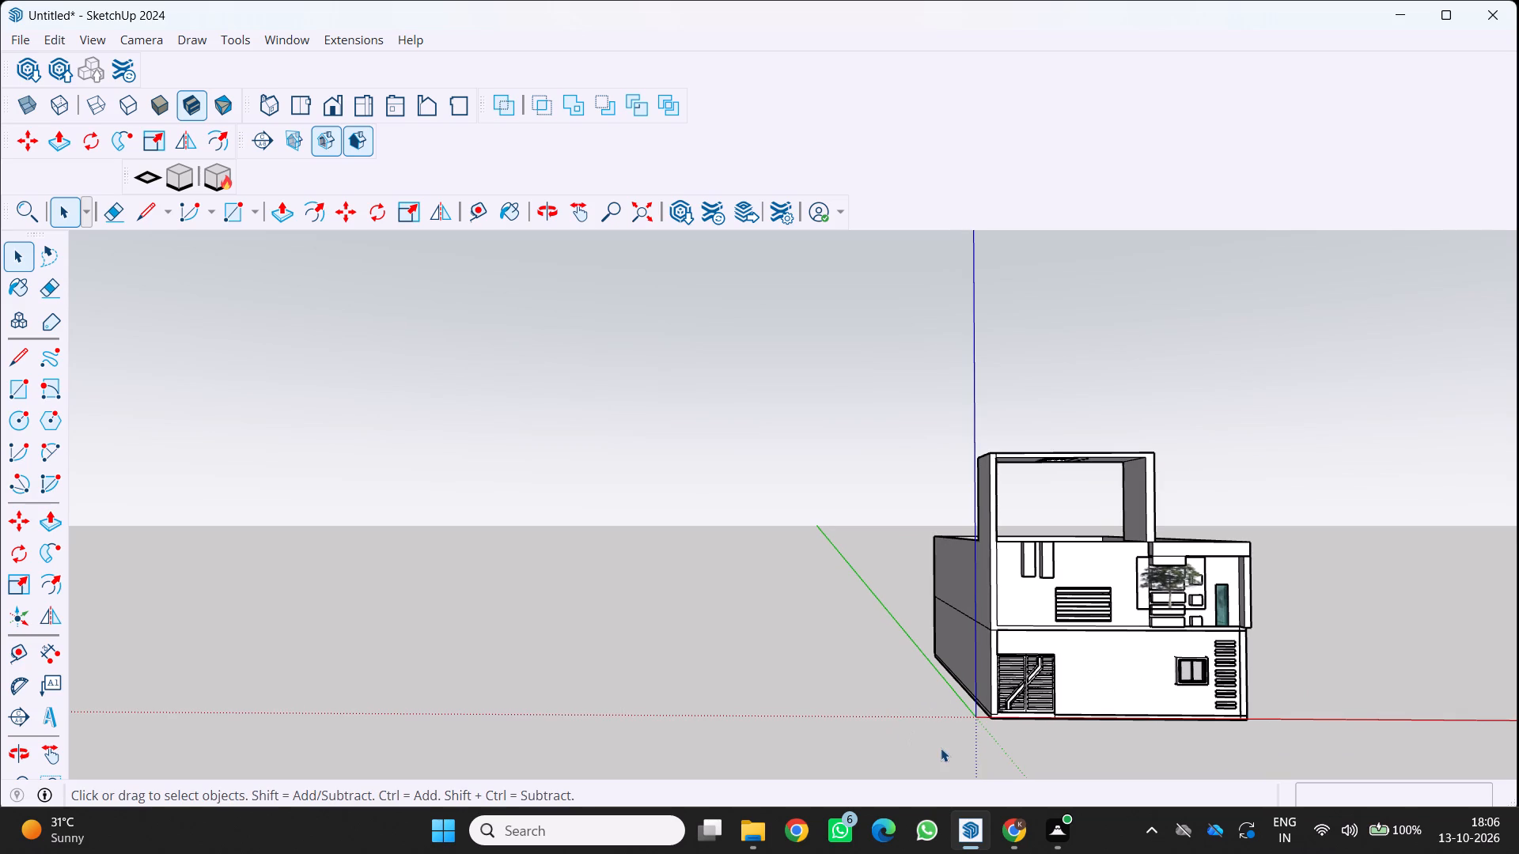
pyautogui.scroll(1, 943, 642)
pyautogui.scroll(5, 1045, 622)
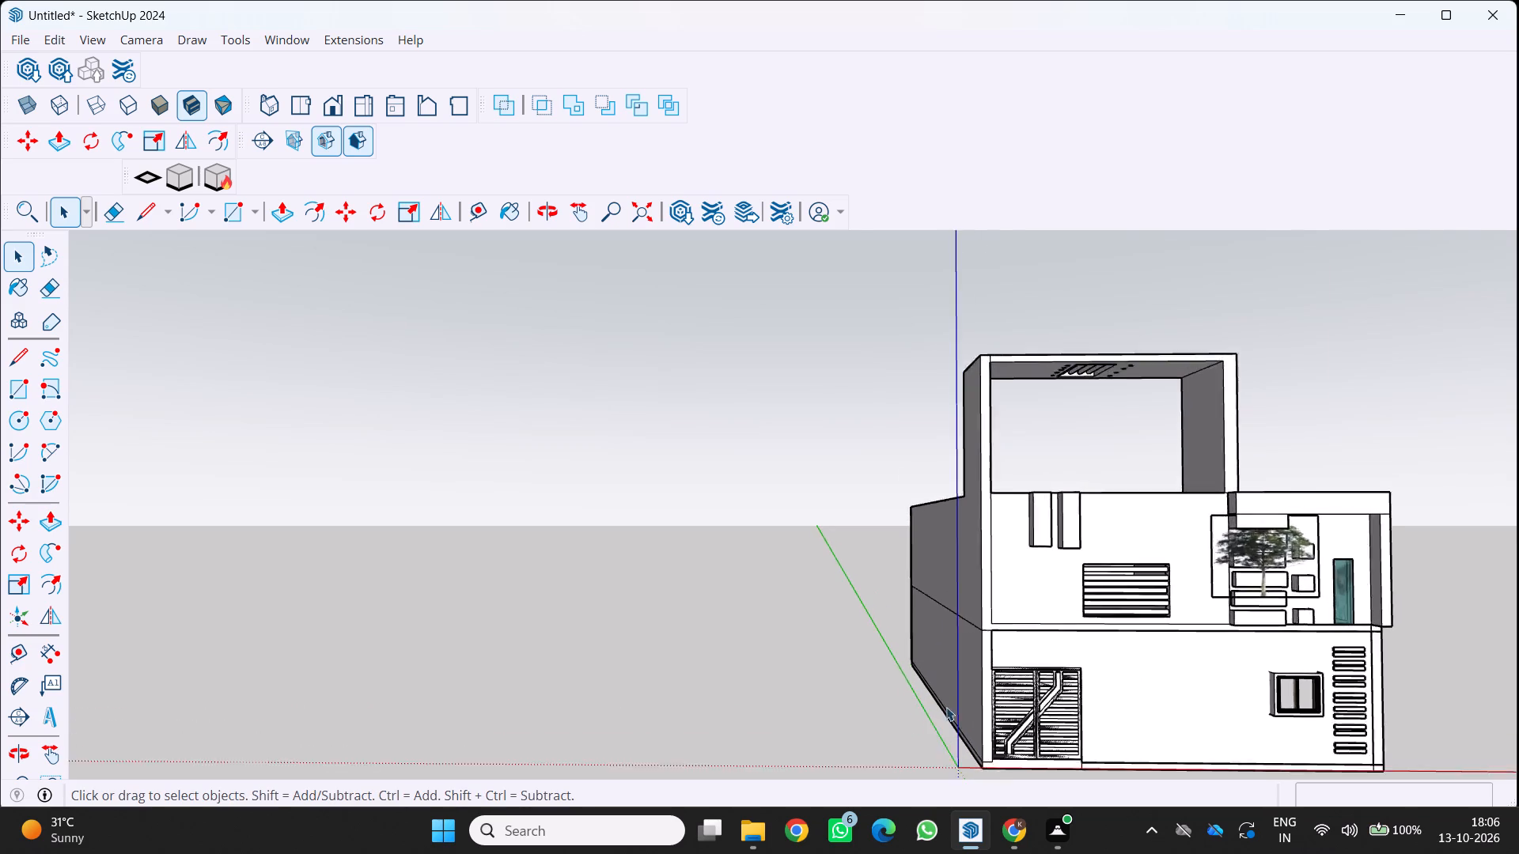
pyautogui.scroll(1, 946, 707)
pyautogui.scroll(1, 1059, 684)
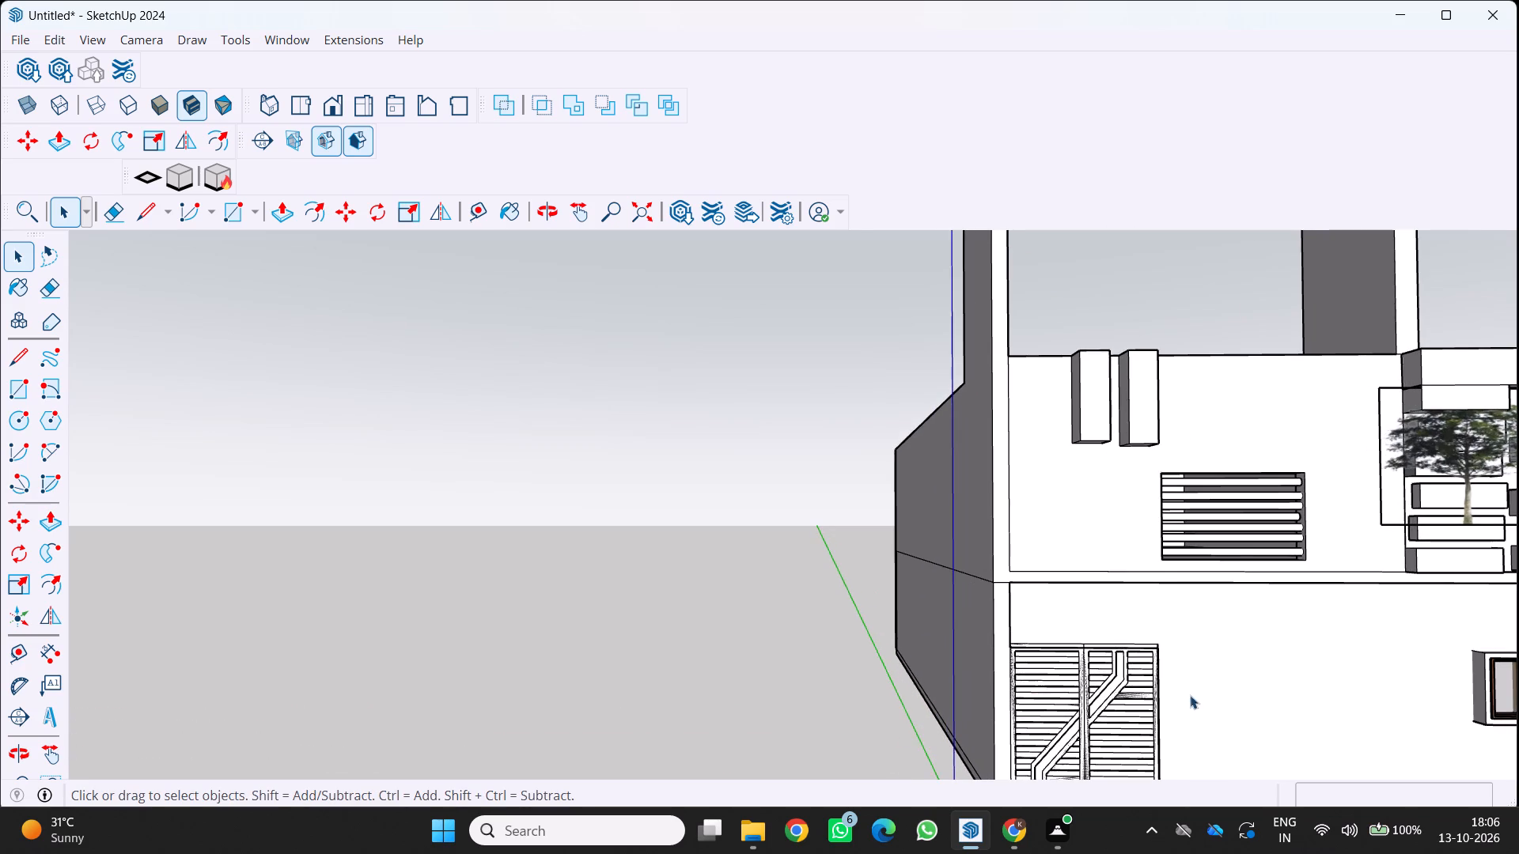
pyautogui.scroll(2, 1203, 646)
pyautogui.scroll(4, 1044, 656)
pyautogui.scroll(3, 980, 661)
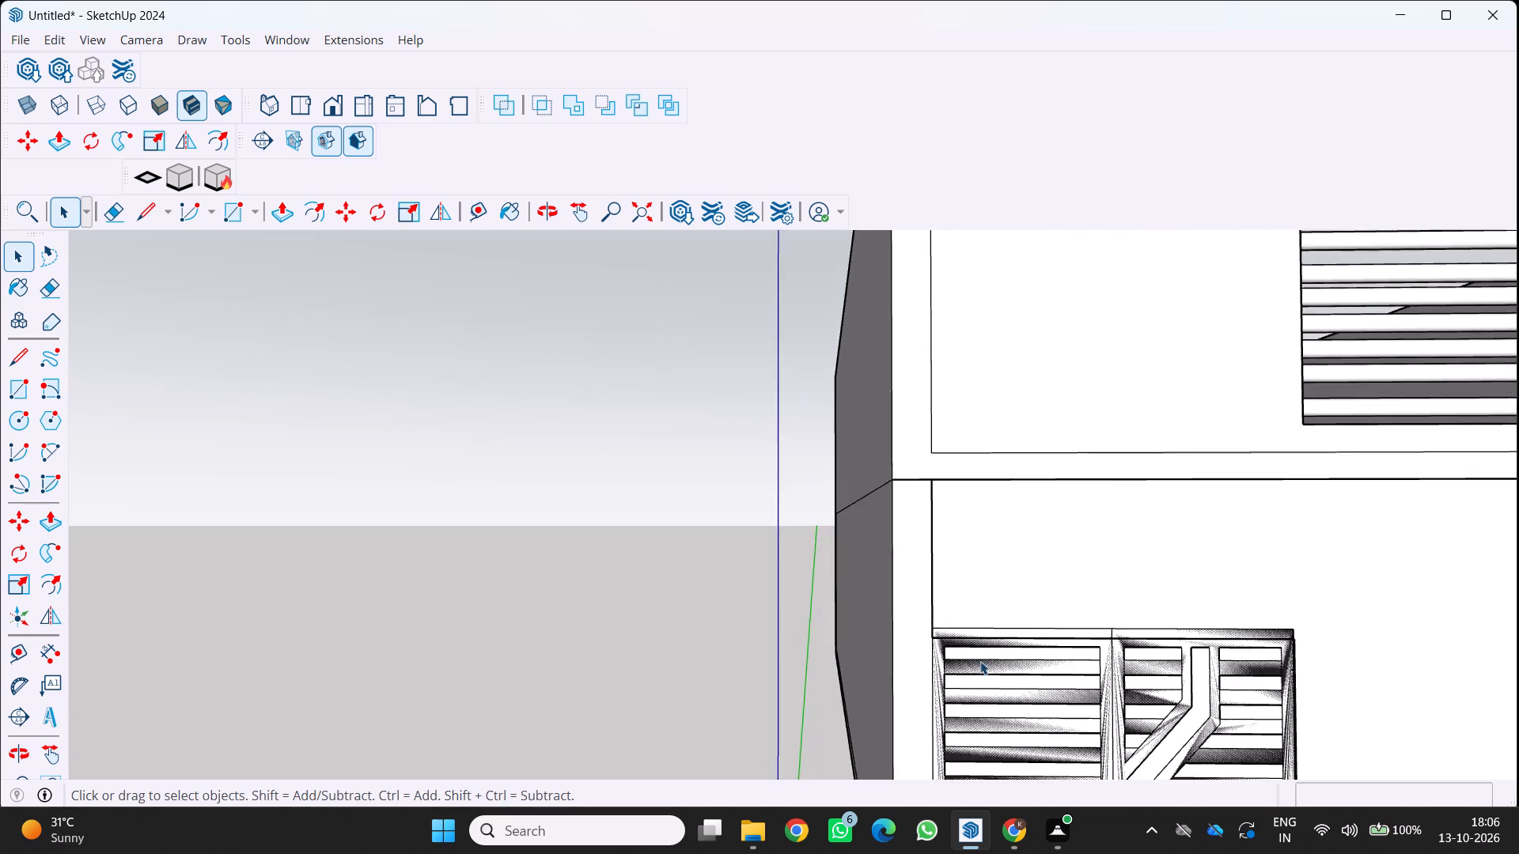
pyautogui.scroll(-16, 980, 661)
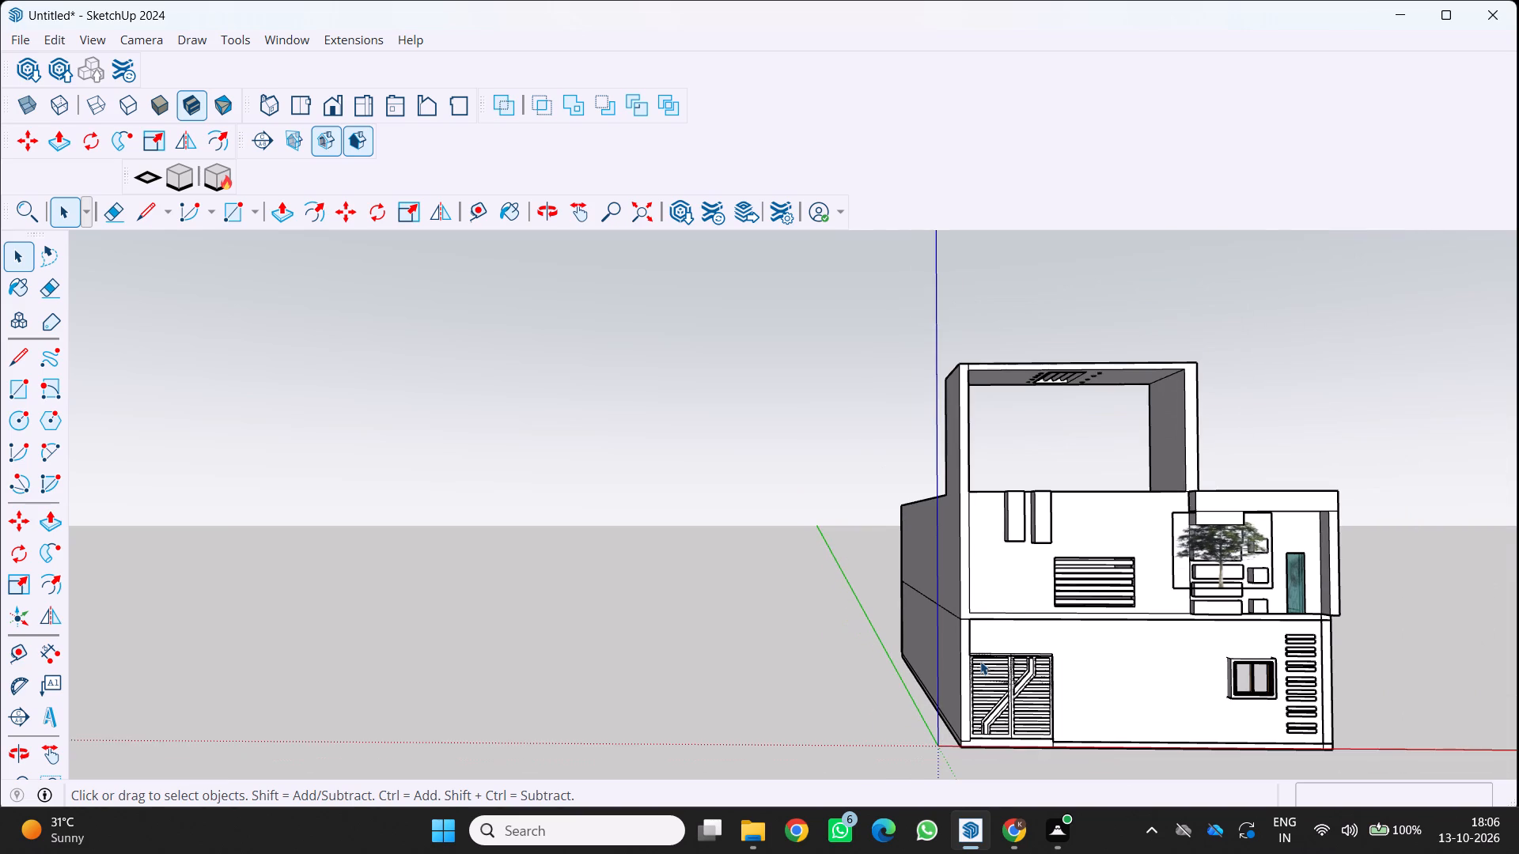
pyautogui.scroll(-5, 980, 661)
pyautogui.moveTo(1264, 718); pyautogui.dragTo(1173, 703, button='middle')
pyautogui.scroll(8, 1144, 720)
pyautogui.scroll(-17, 1147, 714)
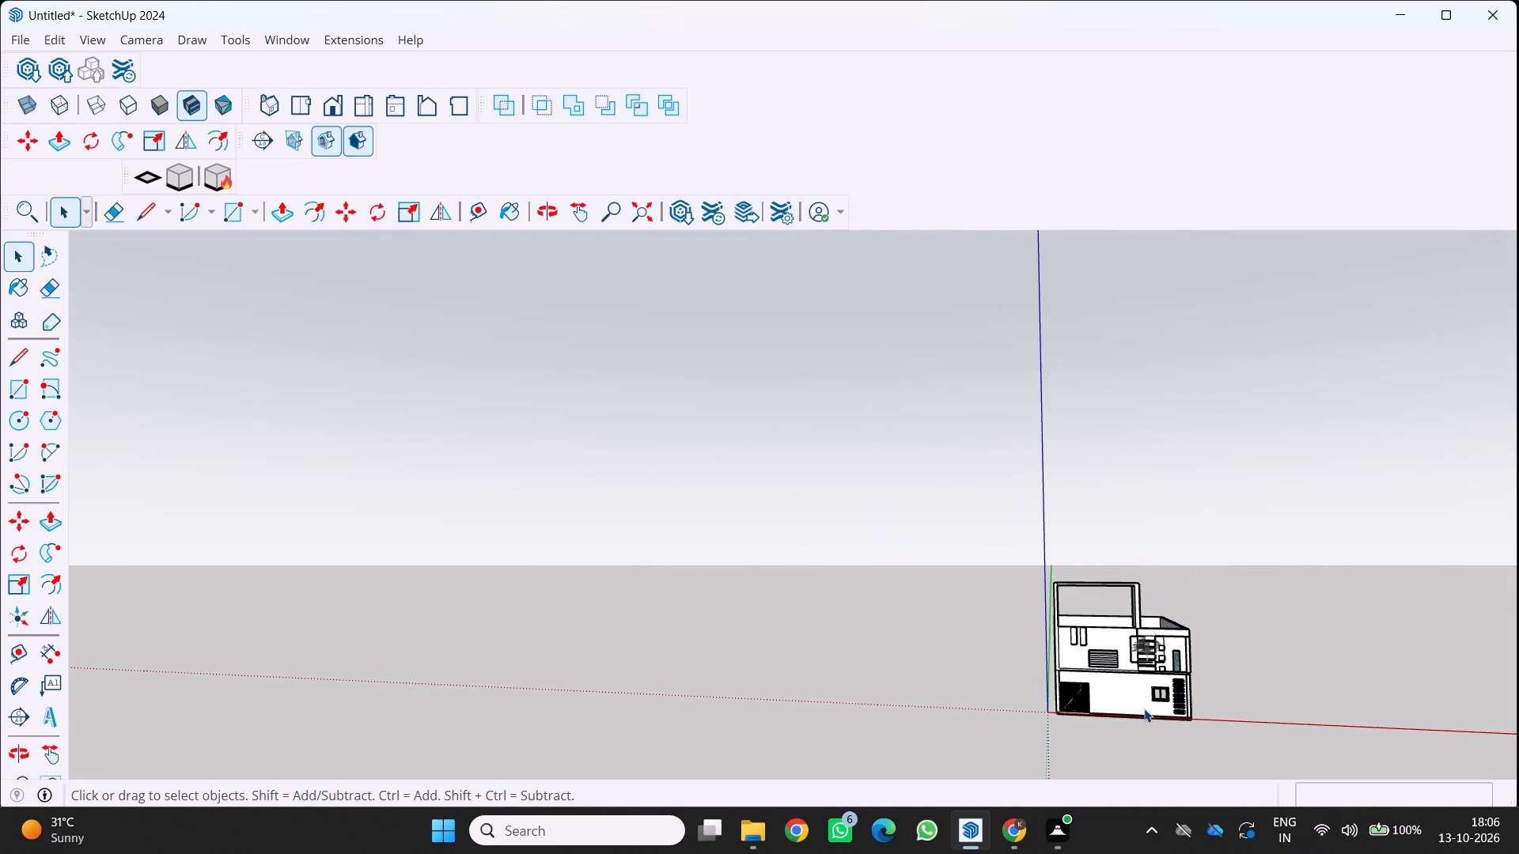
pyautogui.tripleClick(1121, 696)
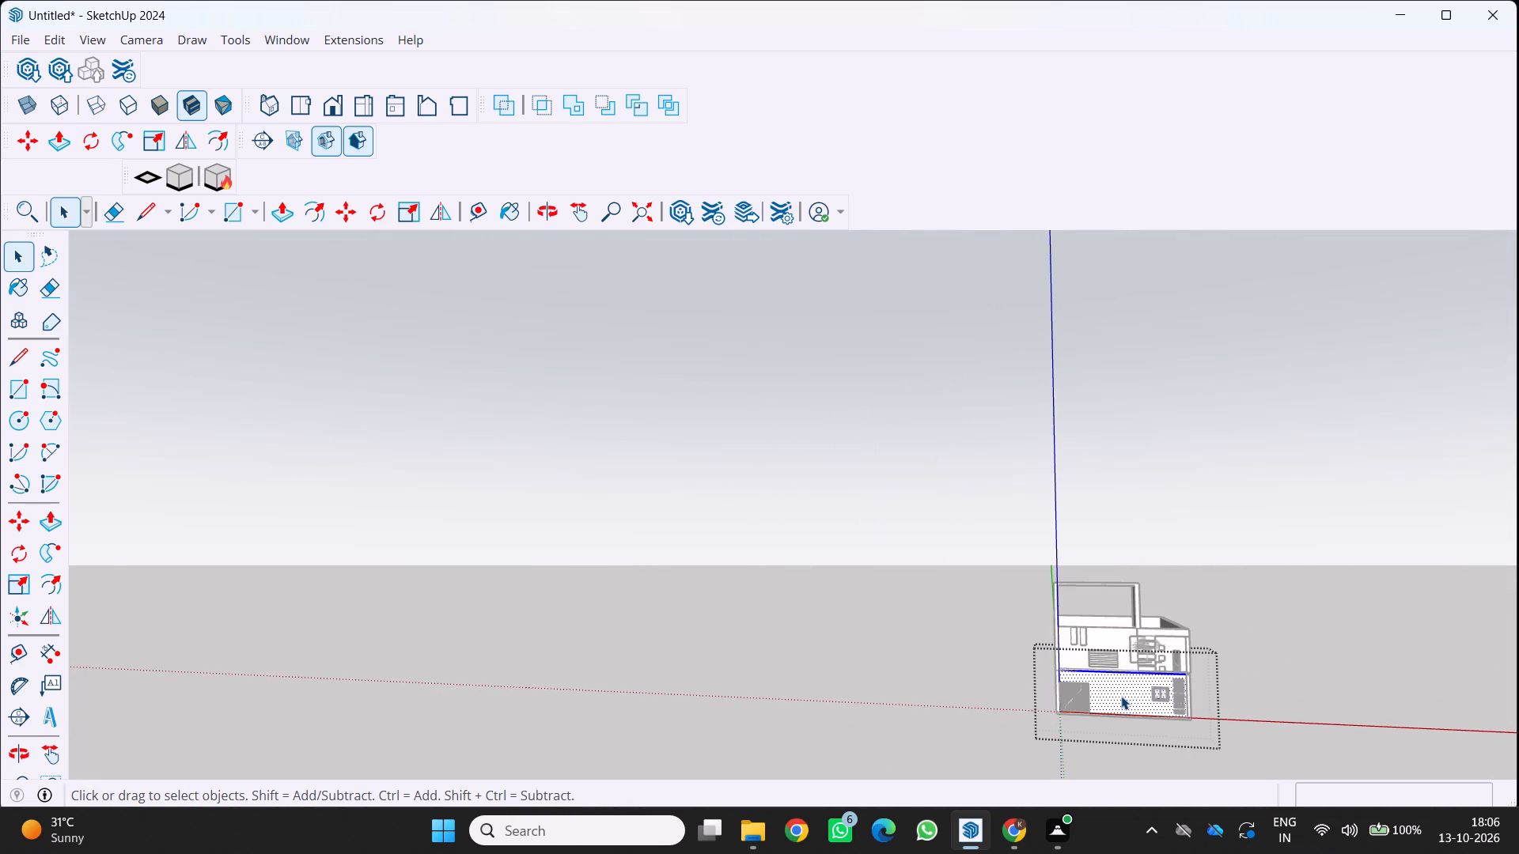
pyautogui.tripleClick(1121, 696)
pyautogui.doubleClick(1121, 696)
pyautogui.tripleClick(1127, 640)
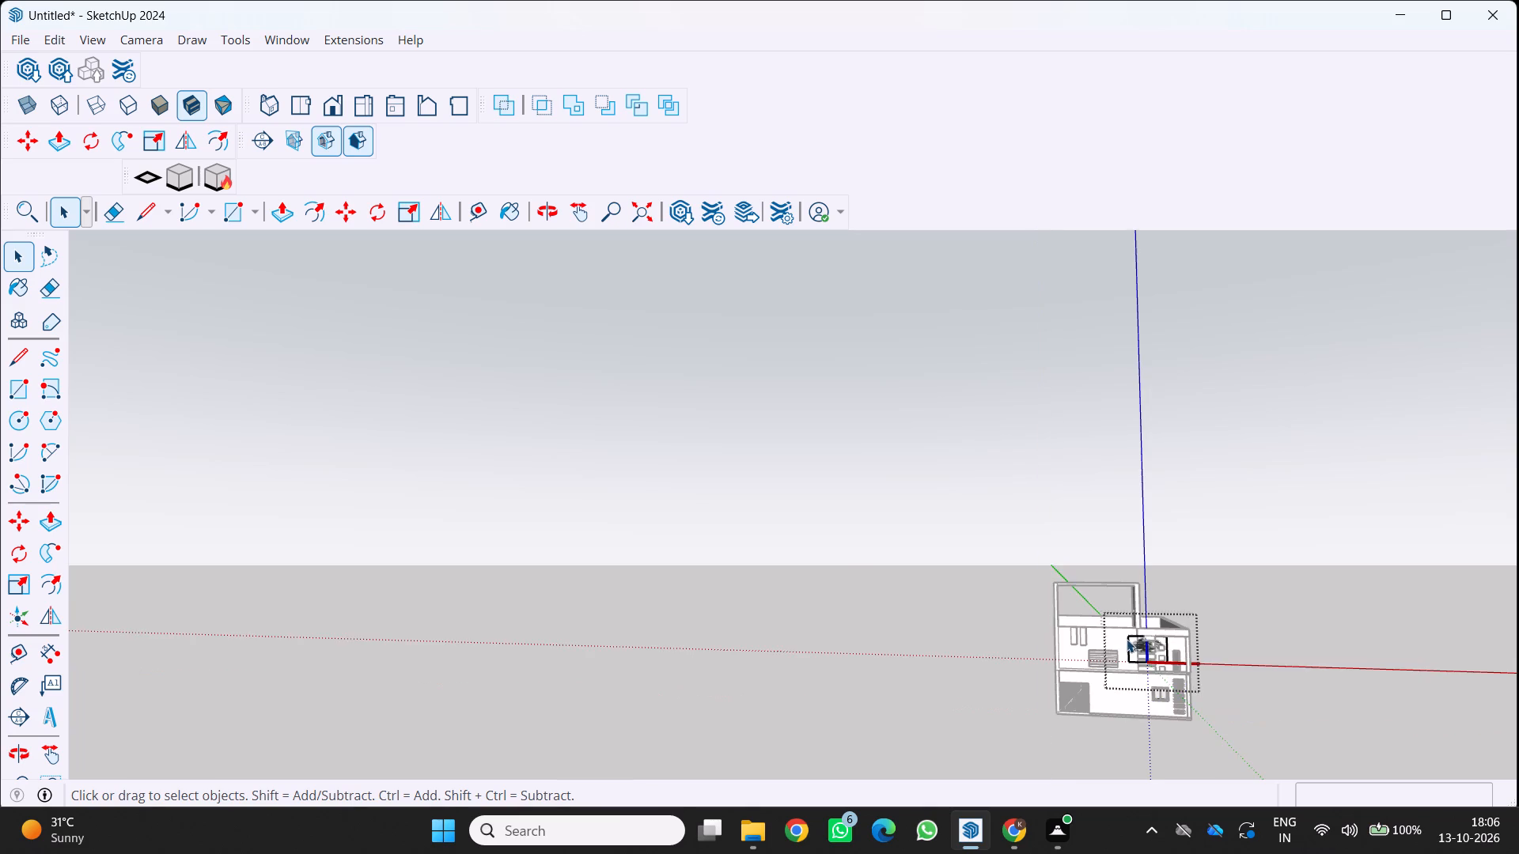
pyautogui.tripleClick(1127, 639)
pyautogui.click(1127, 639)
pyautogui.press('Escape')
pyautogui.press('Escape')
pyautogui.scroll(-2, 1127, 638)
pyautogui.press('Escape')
# Examine the ground-floor front wall and its base along the ground line near the axes origin.
pyautogui.scroll(4, 1126, 638)
pyautogui.moveTo(1152, 667); pyautogui.dragTo(1119, 646, button='middle')
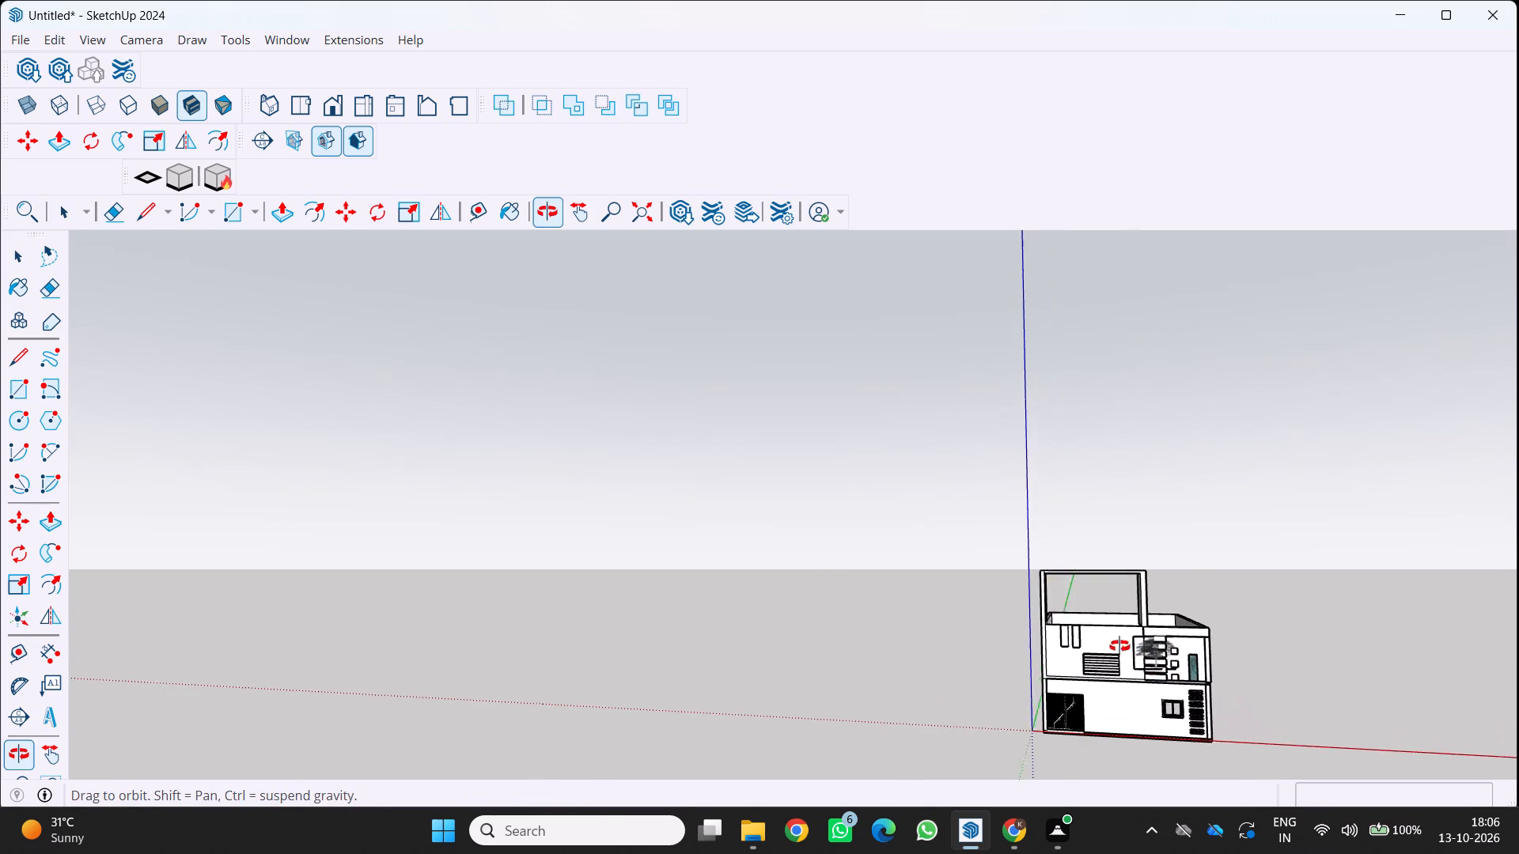
pyautogui.moveTo(1119, 646); pyautogui.dragTo(1085, 596, button='middle')
pyautogui.scroll(-5, 1085, 596)
pyautogui.scroll(5, 1125, 646)
pyautogui.moveTo(1161, 671); pyautogui.dragTo(1224, 766, button='middle')
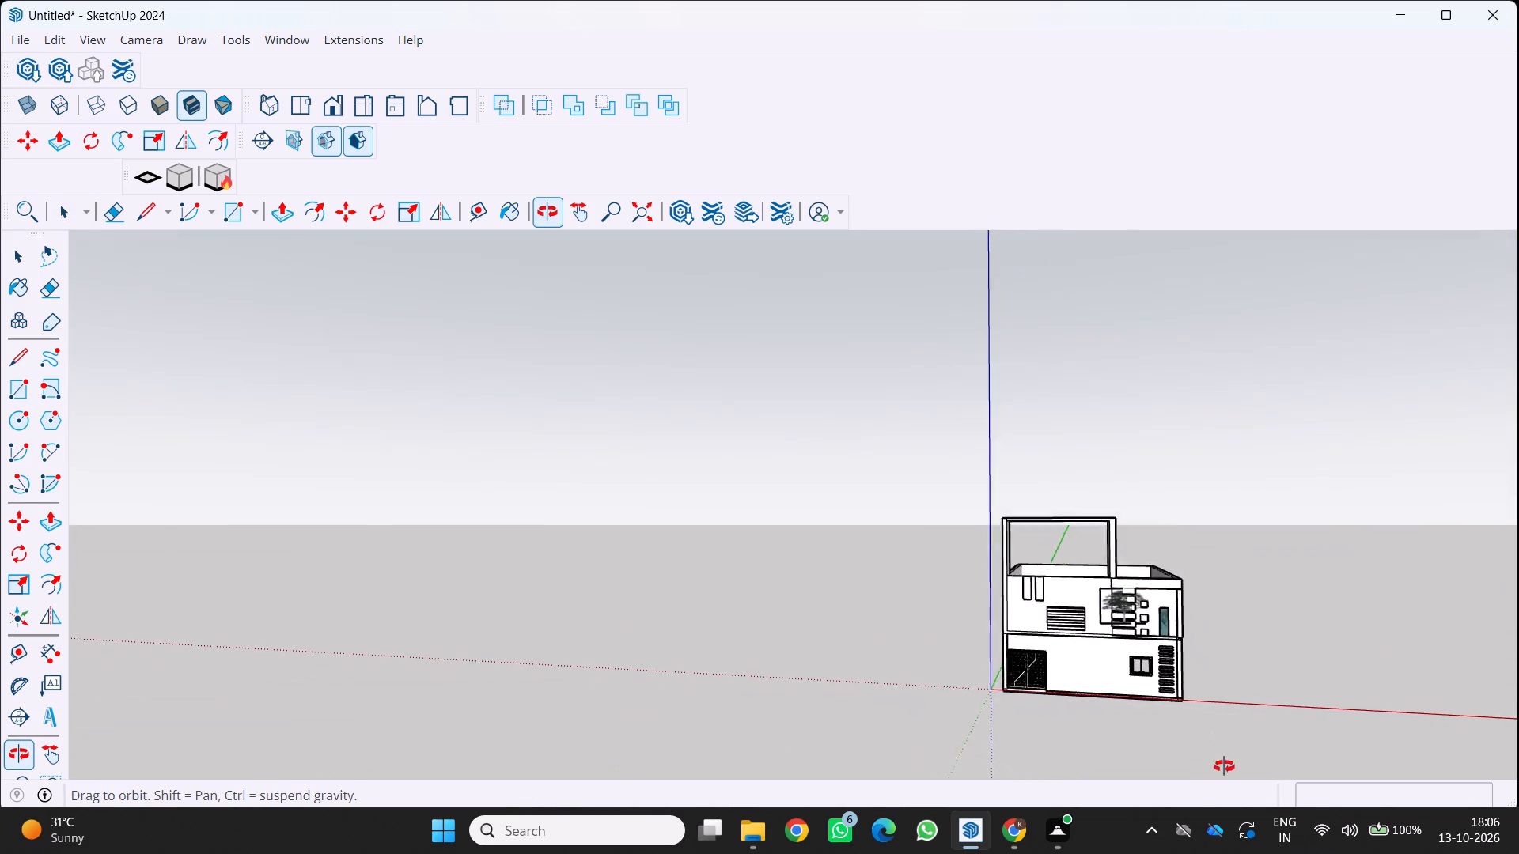
pyautogui.moveTo(1224, 766); pyautogui.dragTo(1264, 825, button='middle')
pyautogui.scroll(18, 1106, 687)
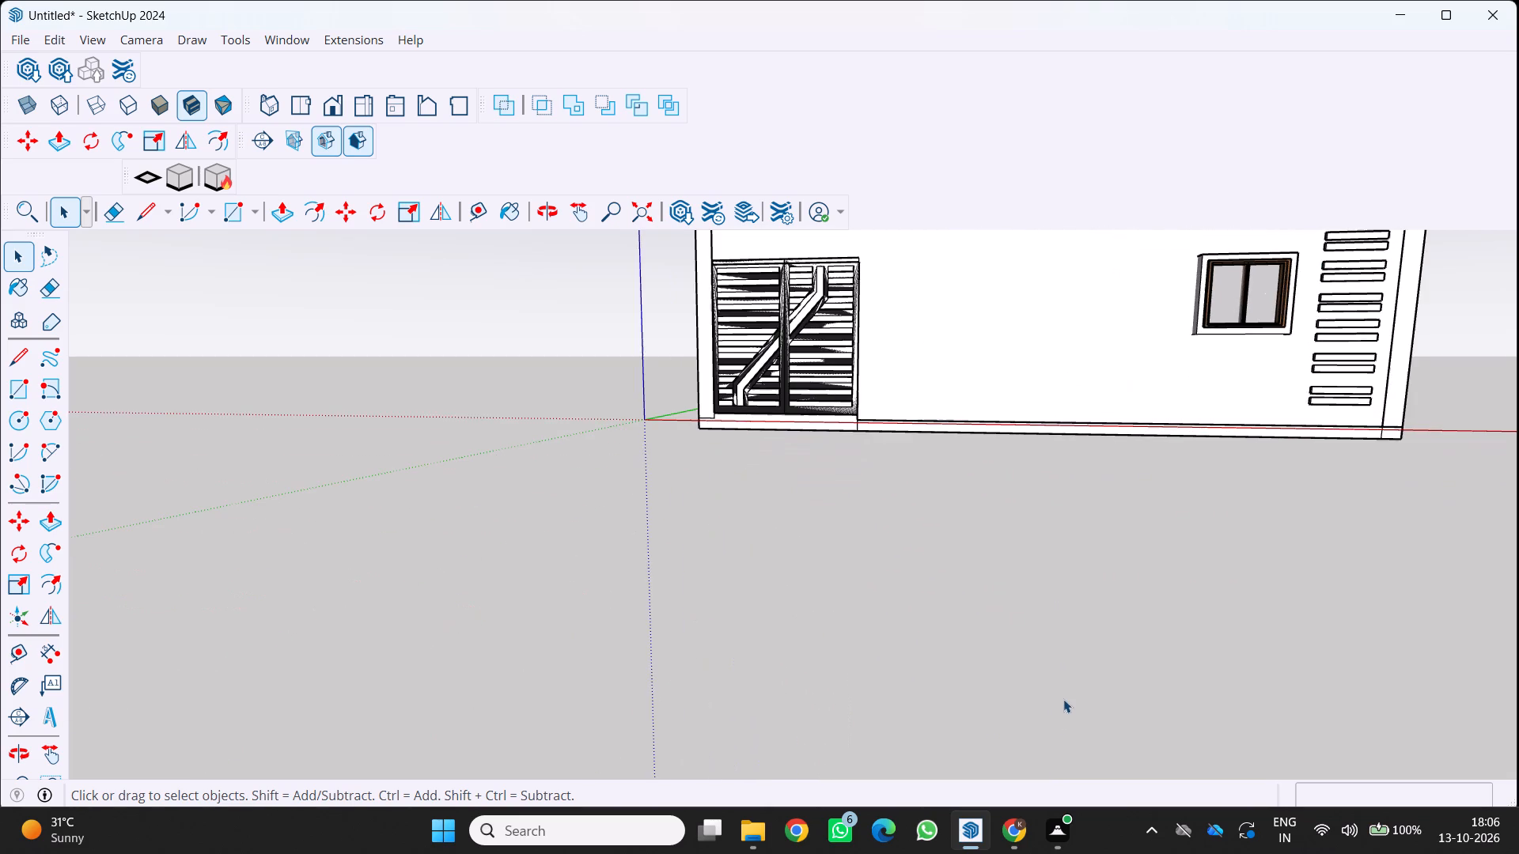
pyautogui.scroll(-9, 1065, 692)
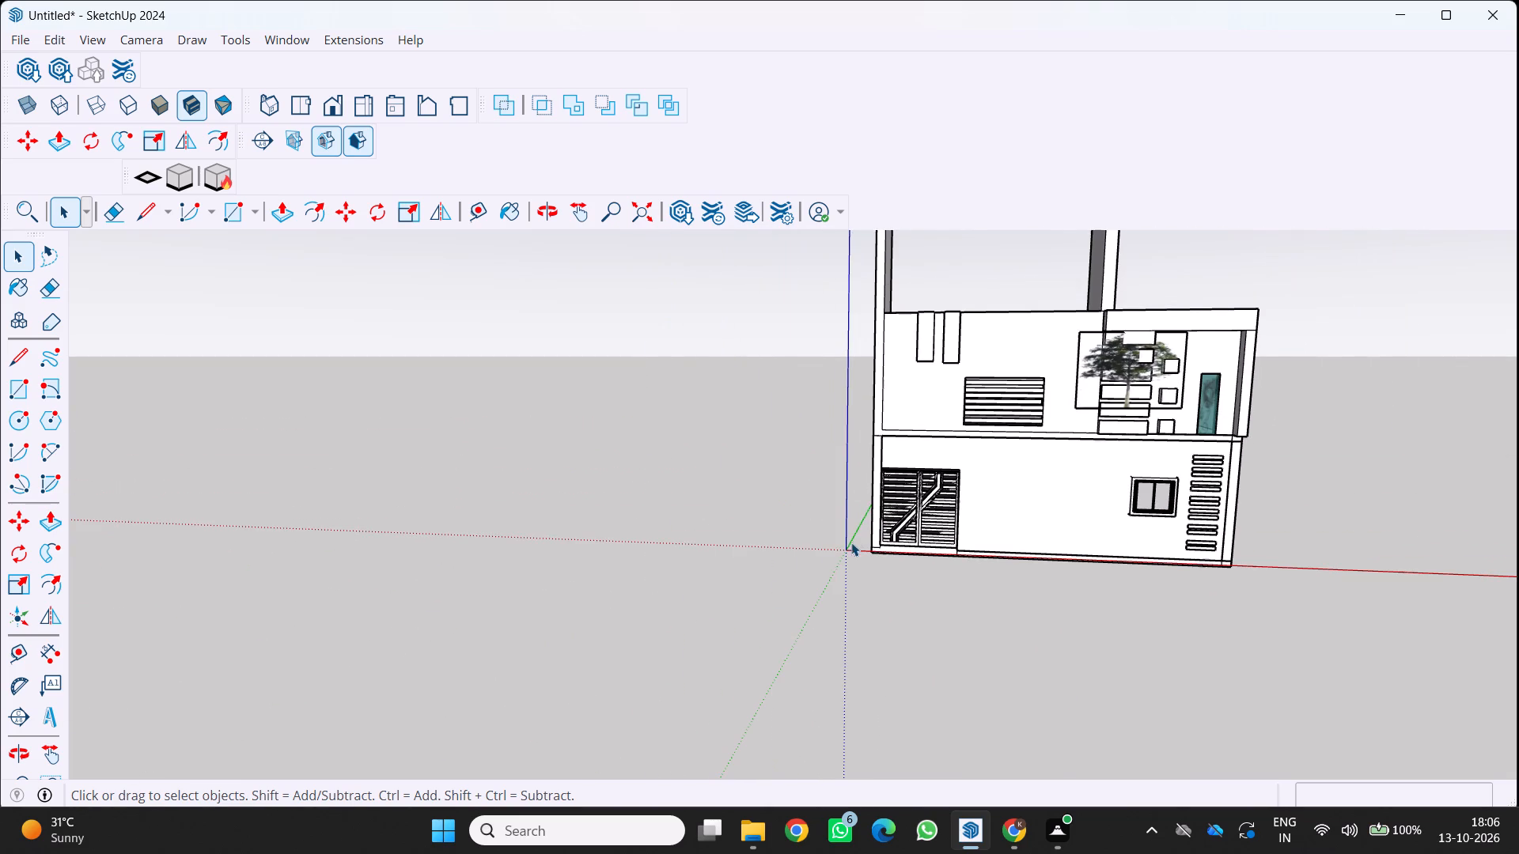
pyautogui.tripleClick(845, 548)
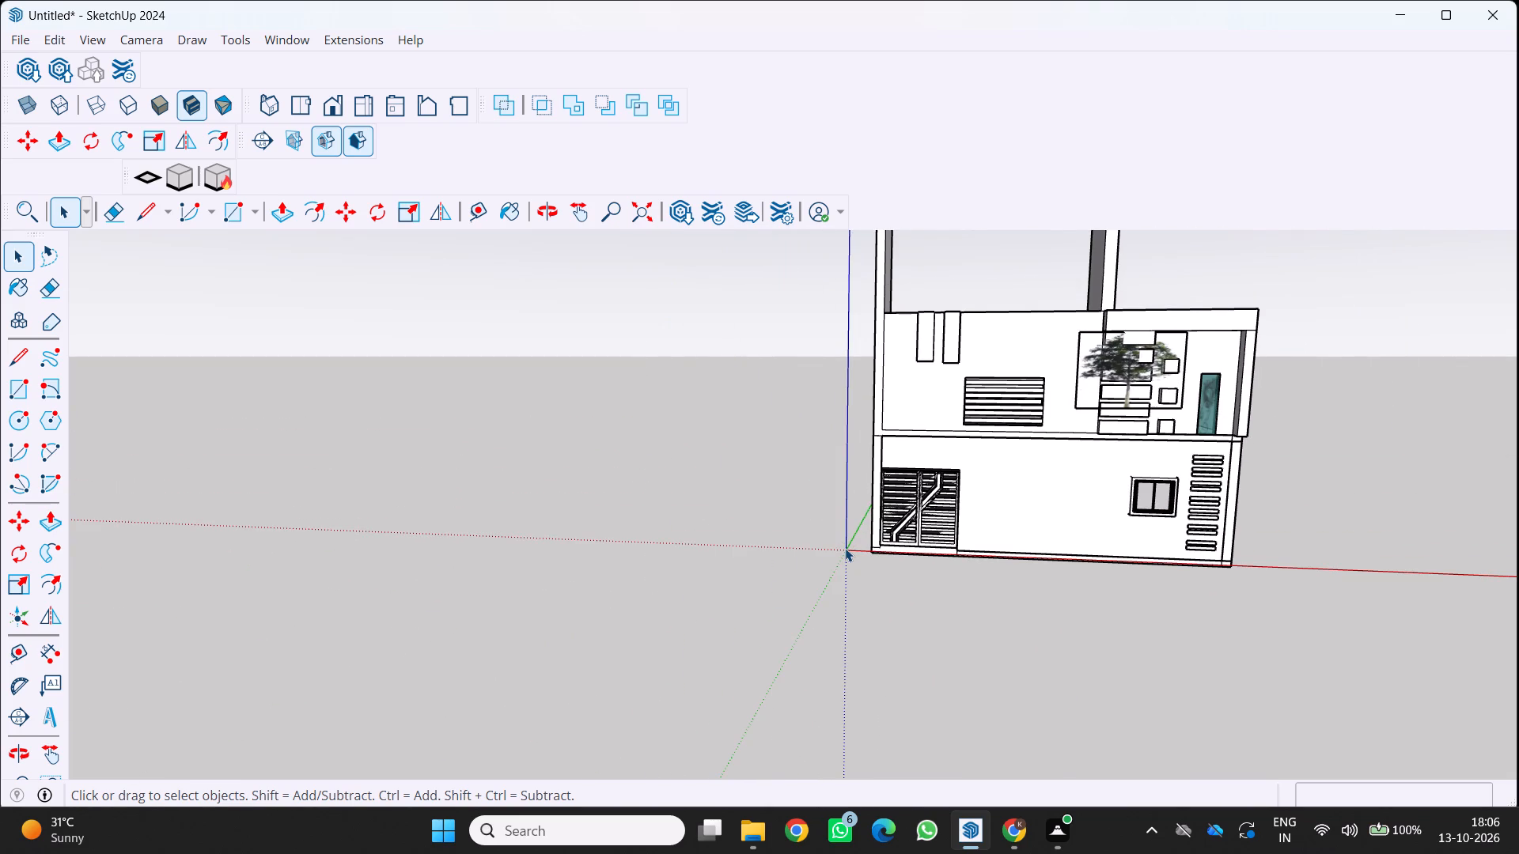
pyautogui.click(845, 548)
pyautogui.doubleClick(850, 541)
pyautogui.tripleClick(851, 548)
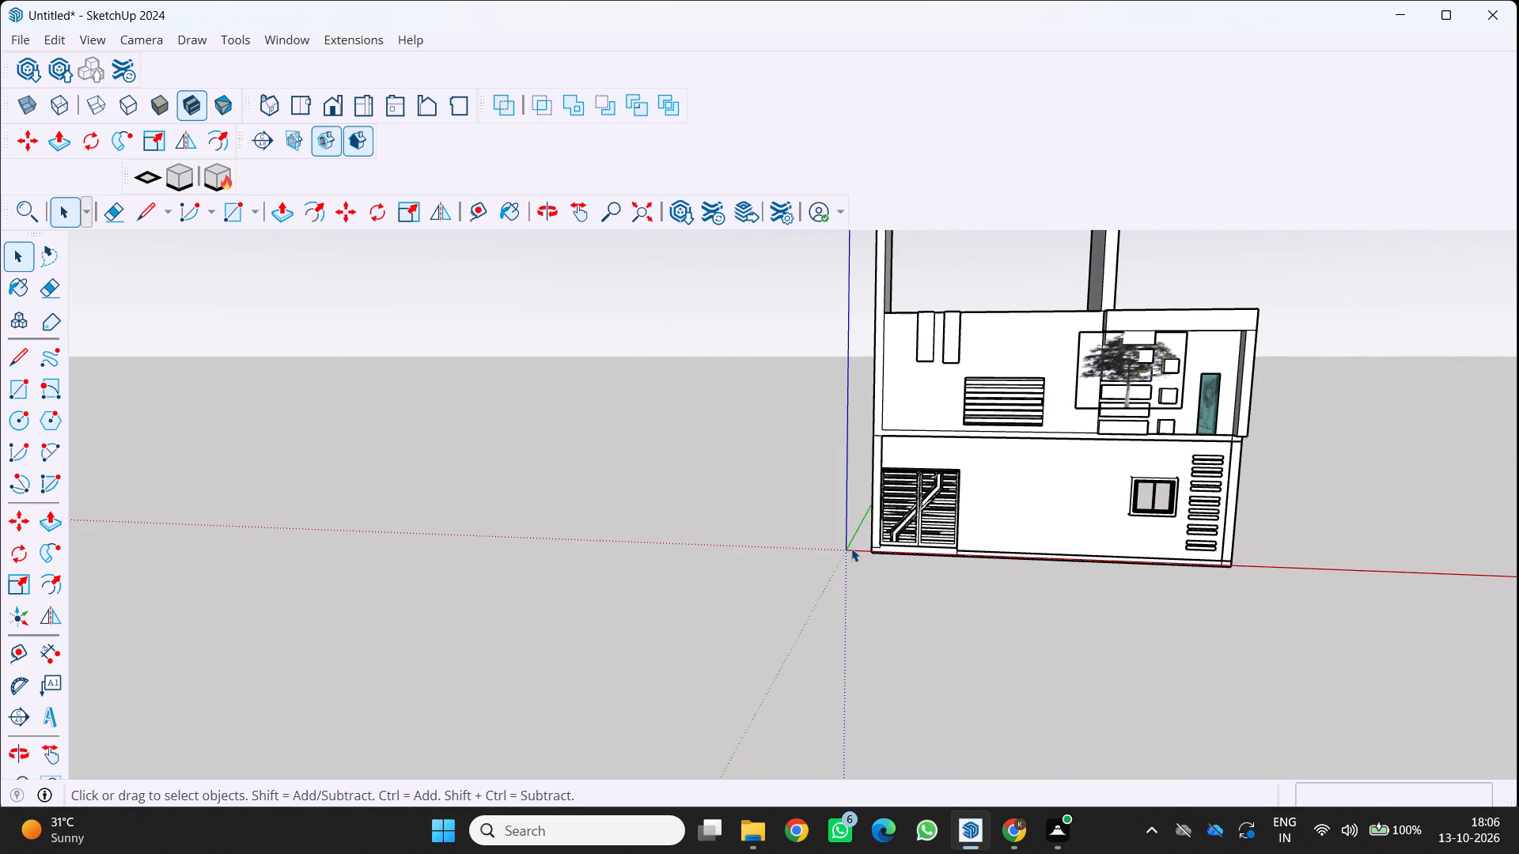
pyautogui.doubleClick(851, 548)
pyautogui.scroll(6, 844, 550)
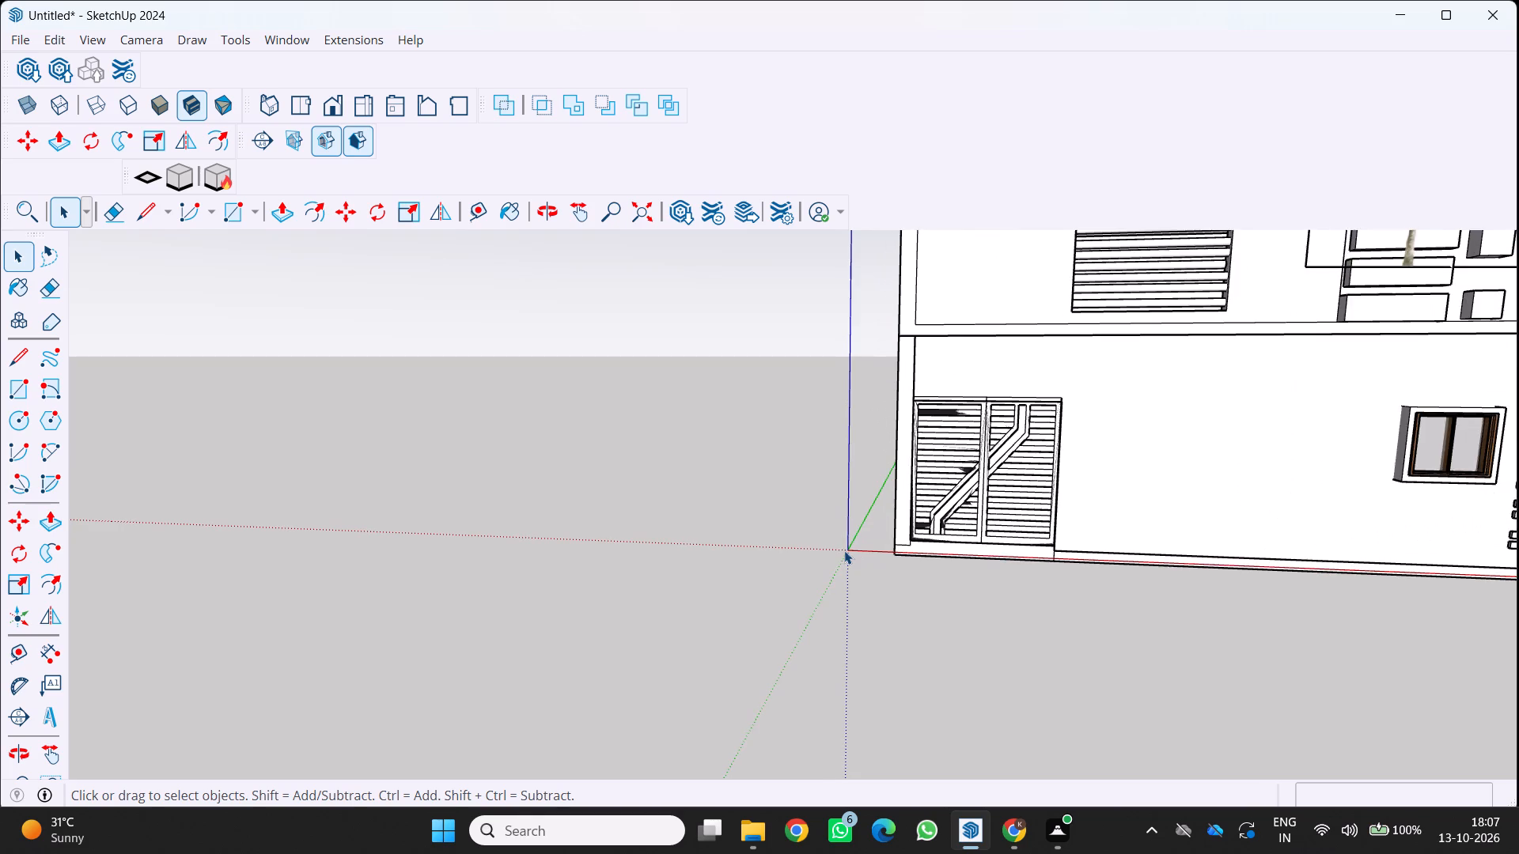
pyautogui.scroll(-5, 847, 551)
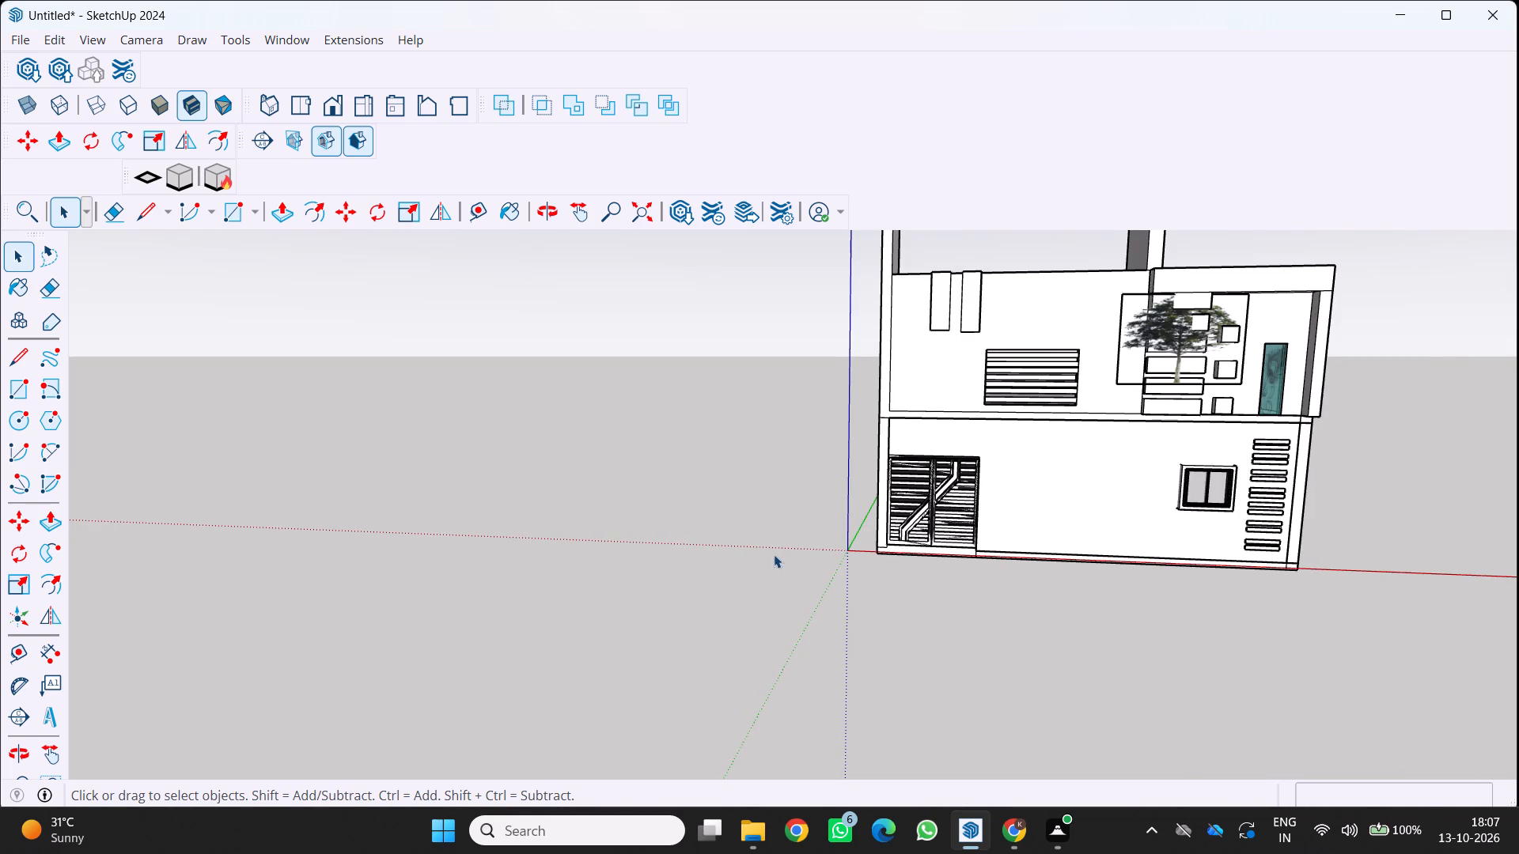
pyautogui.scroll(-2, 768, 546)
pyautogui.moveTo(763, 546); pyautogui.dragTo(843, 620, button='middle')
pyautogui.scroll(7, 1301, 646)
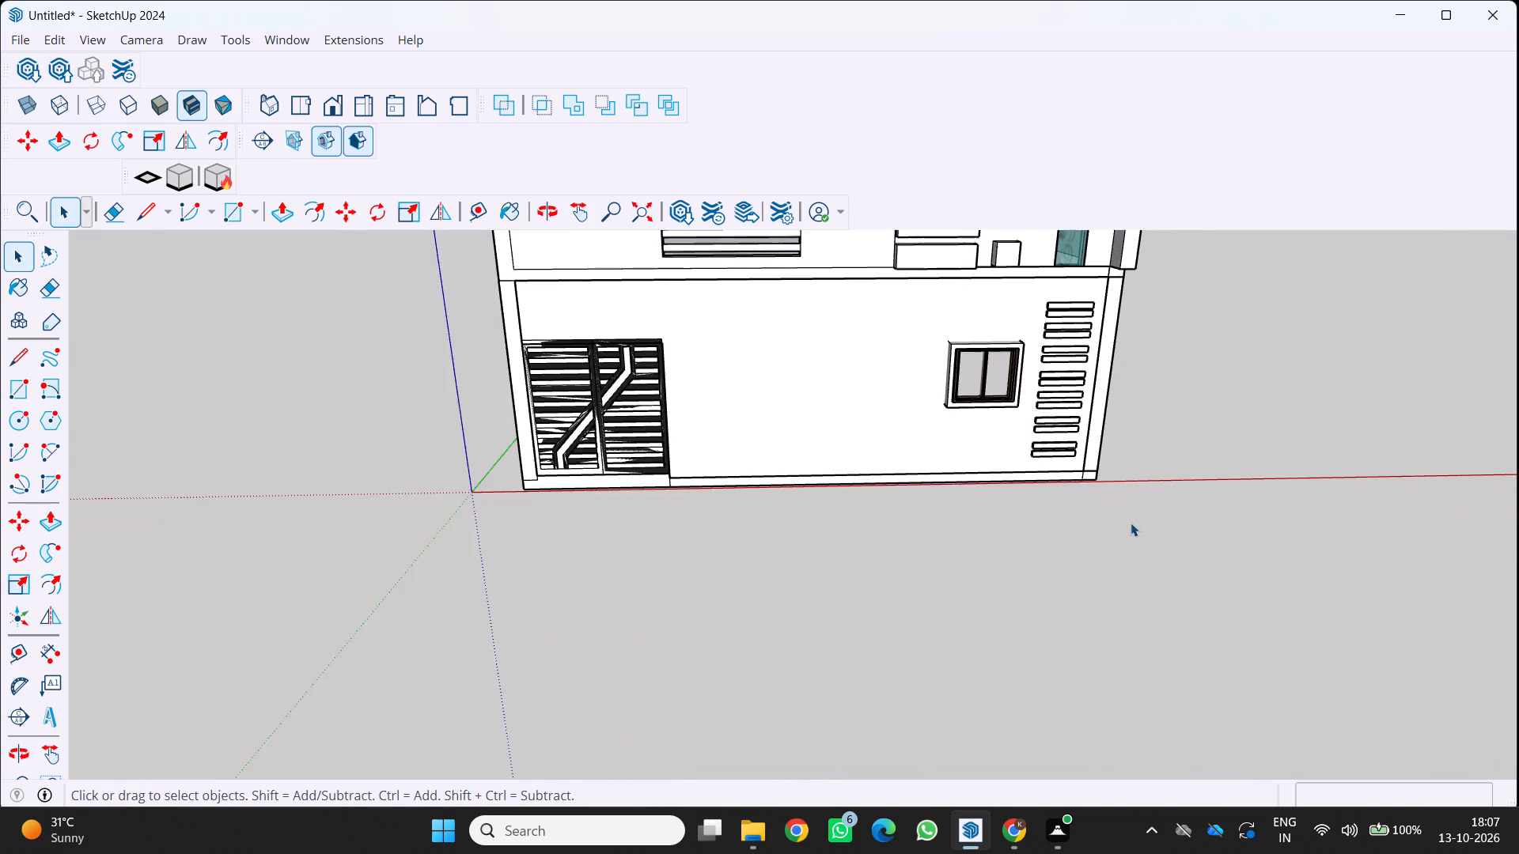
pyautogui.scroll(2, 1131, 523)
pyautogui.scroll(-4, 637, 542)
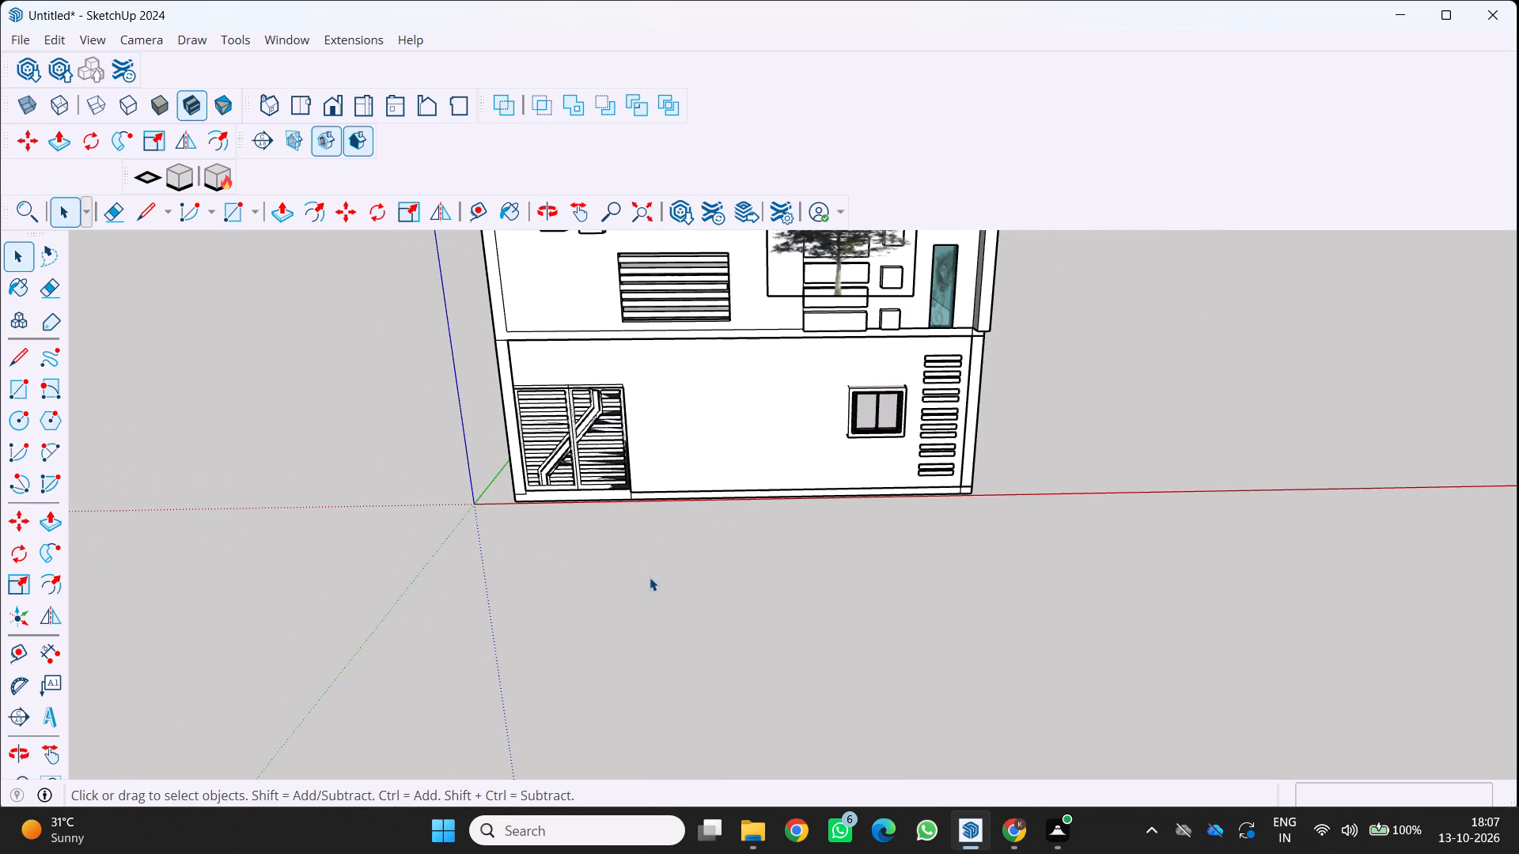
pyautogui.scroll(-1, 650, 577)
pyautogui.moveTo(650, 577); pyautogui.dragTo(672, 523, button='middle')
pyautogui.scroll(2, 518, 484)
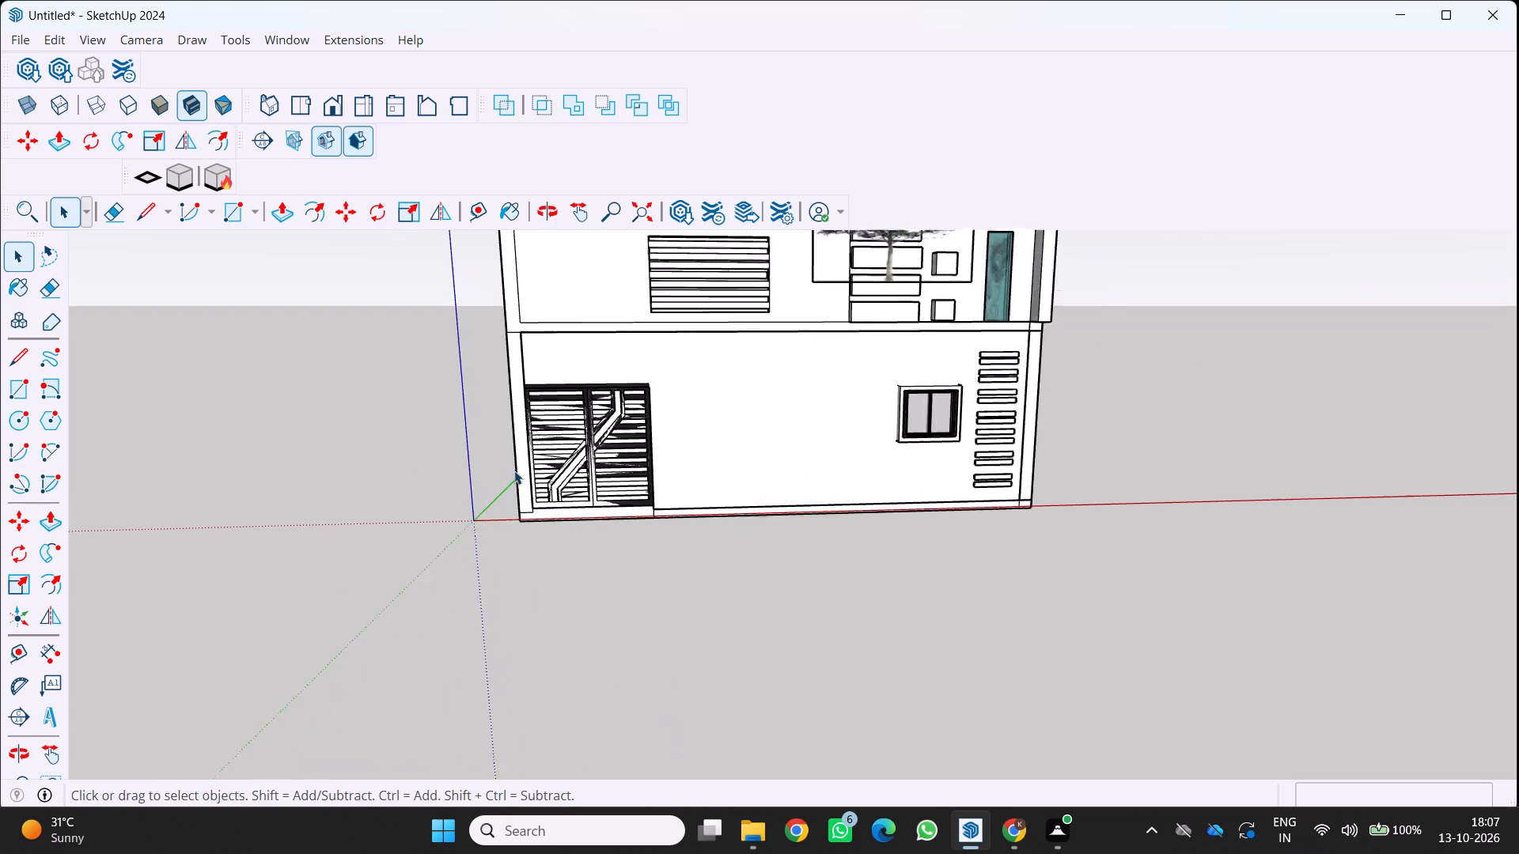
# Draw an upright rectangle about 9' 5" by 9" on the front wall's corner strip beside the slatted gate, starting from its base corner.
pyautogui.scroll(1, 514, 470)
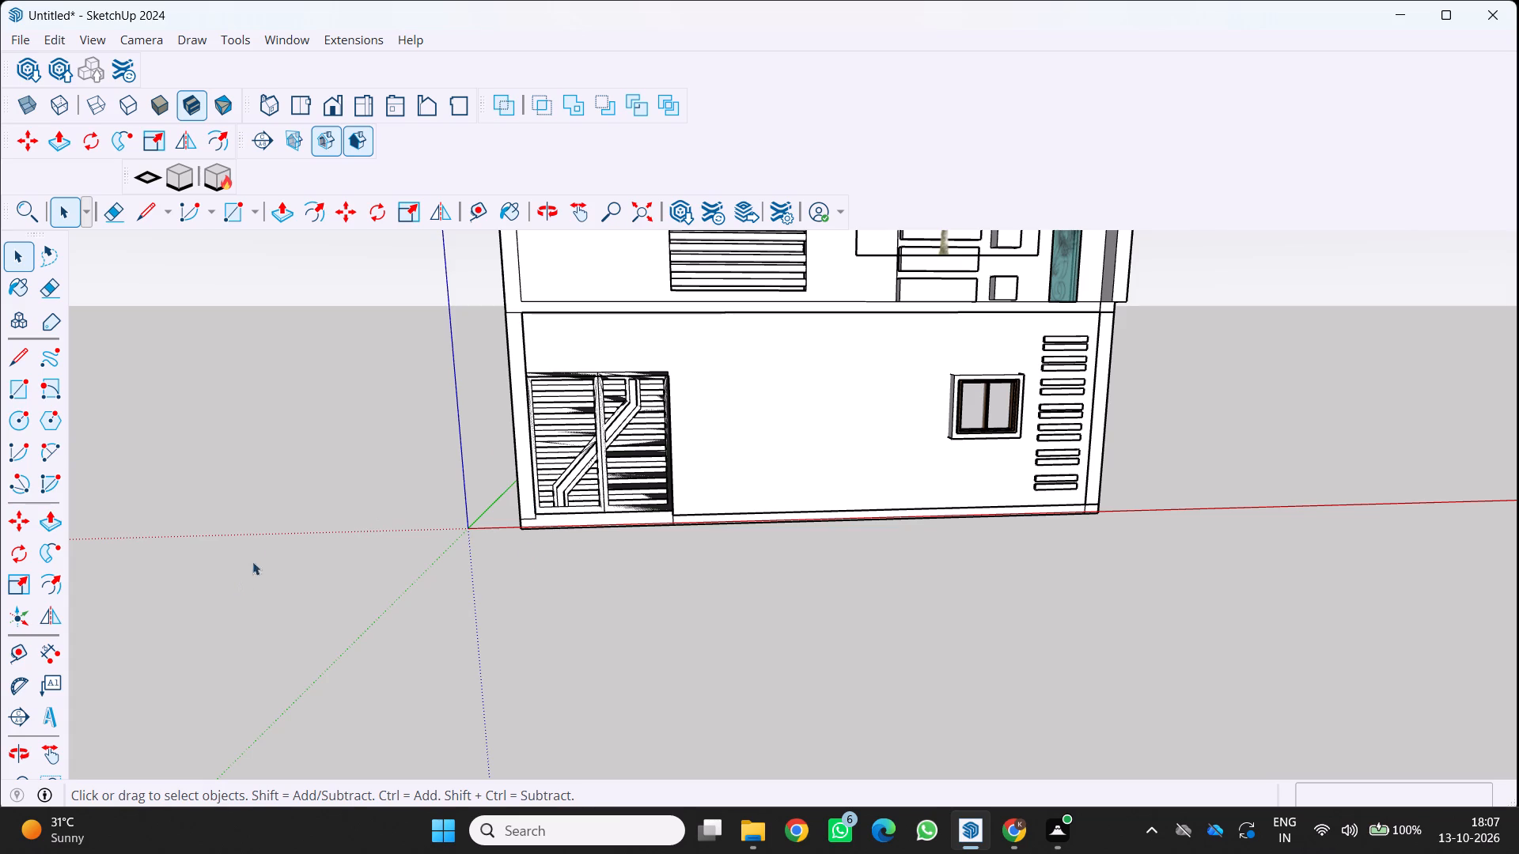
pyautogui.click(22, 390)
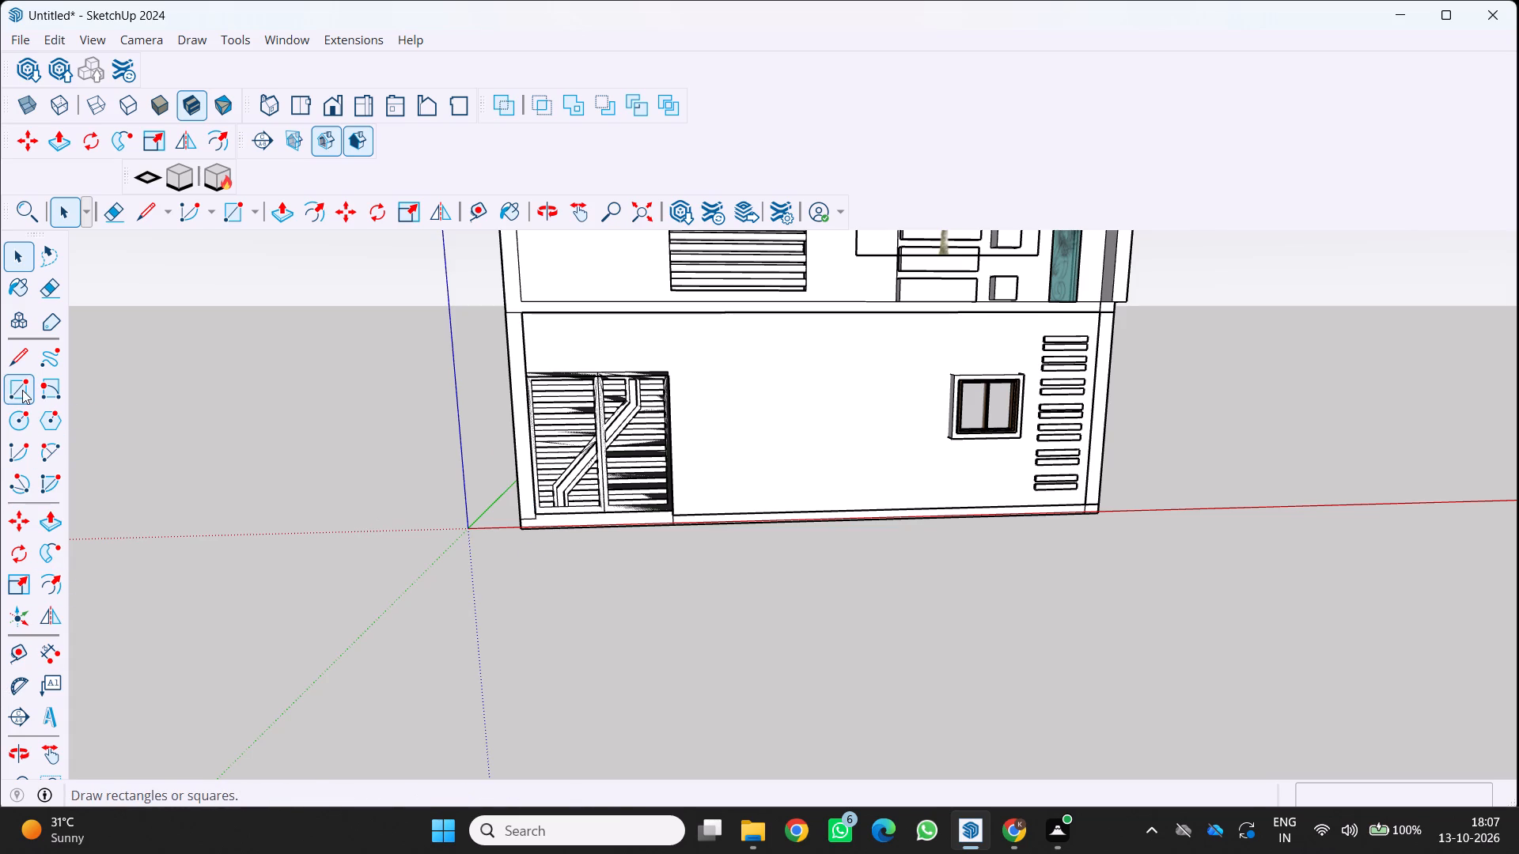
pyautogui.scroll(2, 936, 668)
pyautogui.scroll(1, 426, 639)
pyautogui.moveTo(382, 595); pyautogui.dragTo(453, 644, button='middle')
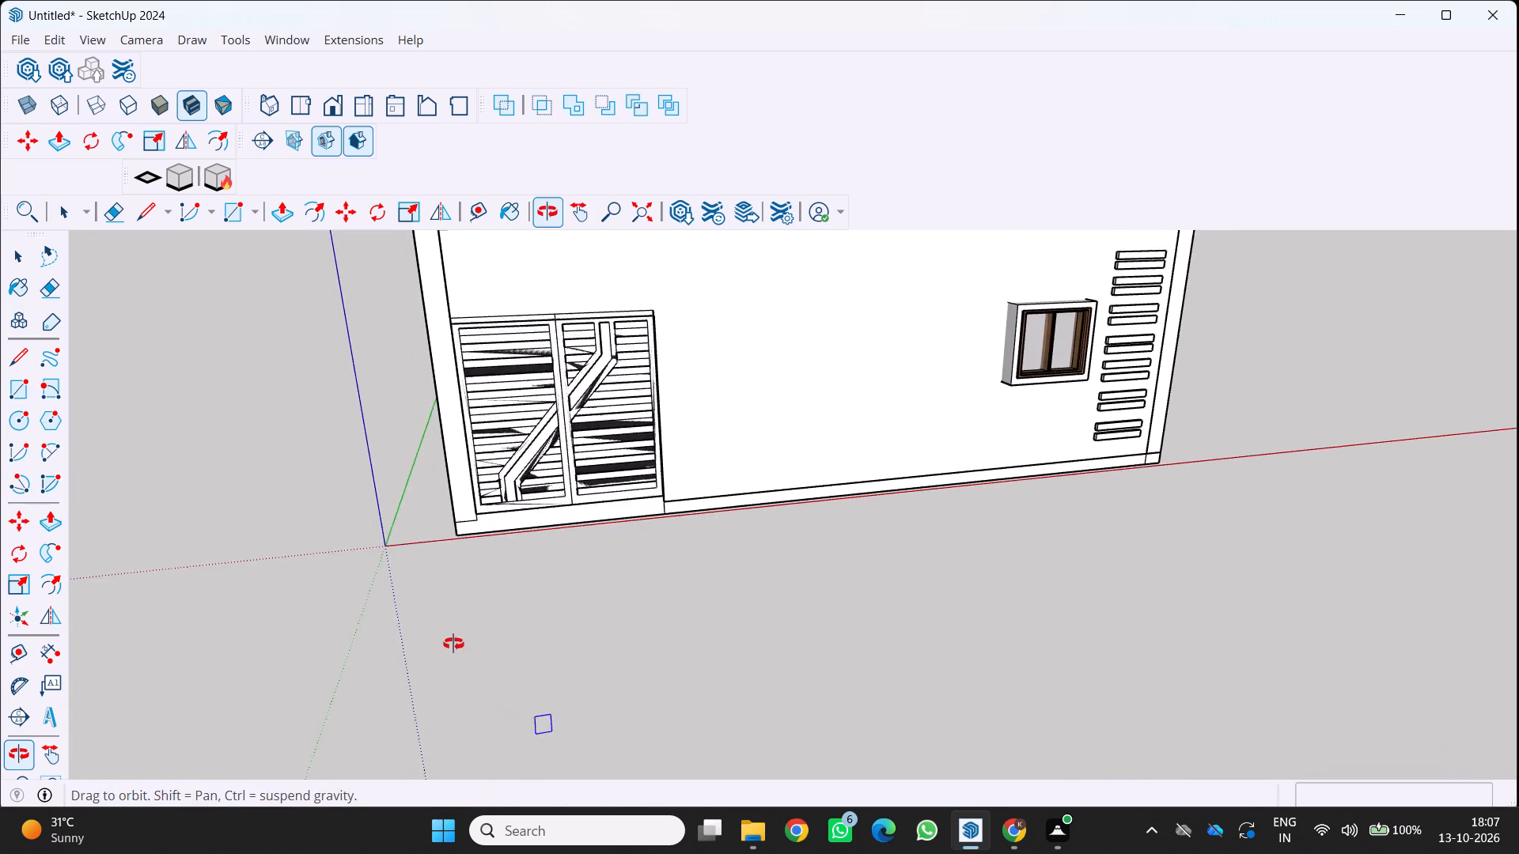
pyautogui.moveTo(453, 644); pyautogui.dragTo(454, 644, button='middle')
pyautogui.scroll(-1, 454, 644)
pyautogui.scroll(2, 412, 560)
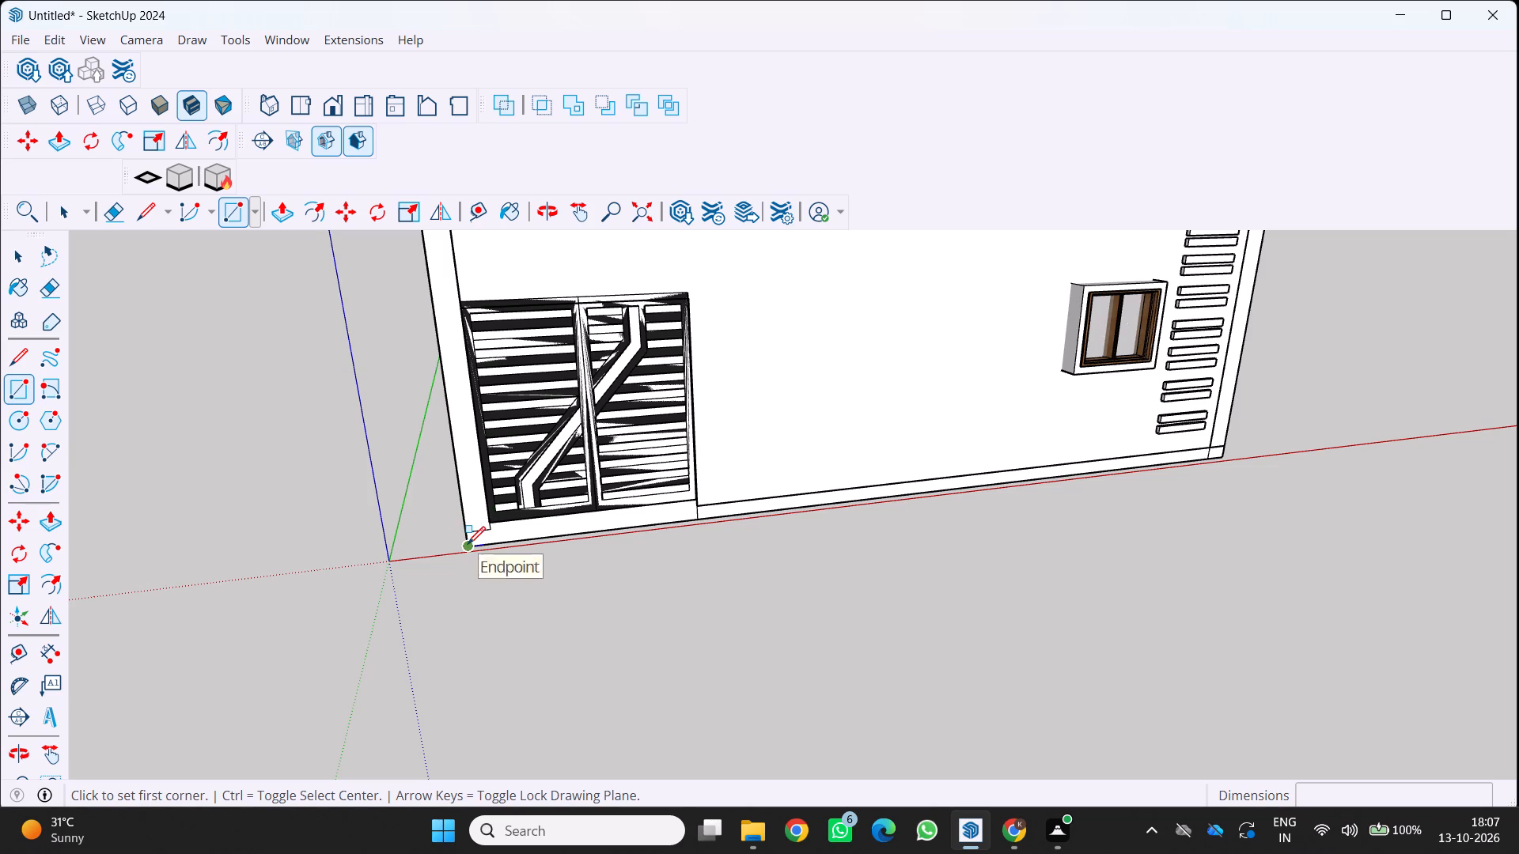
pyautogui.click(468, 544)
pyautogui.scroll(-1, 468, 249)
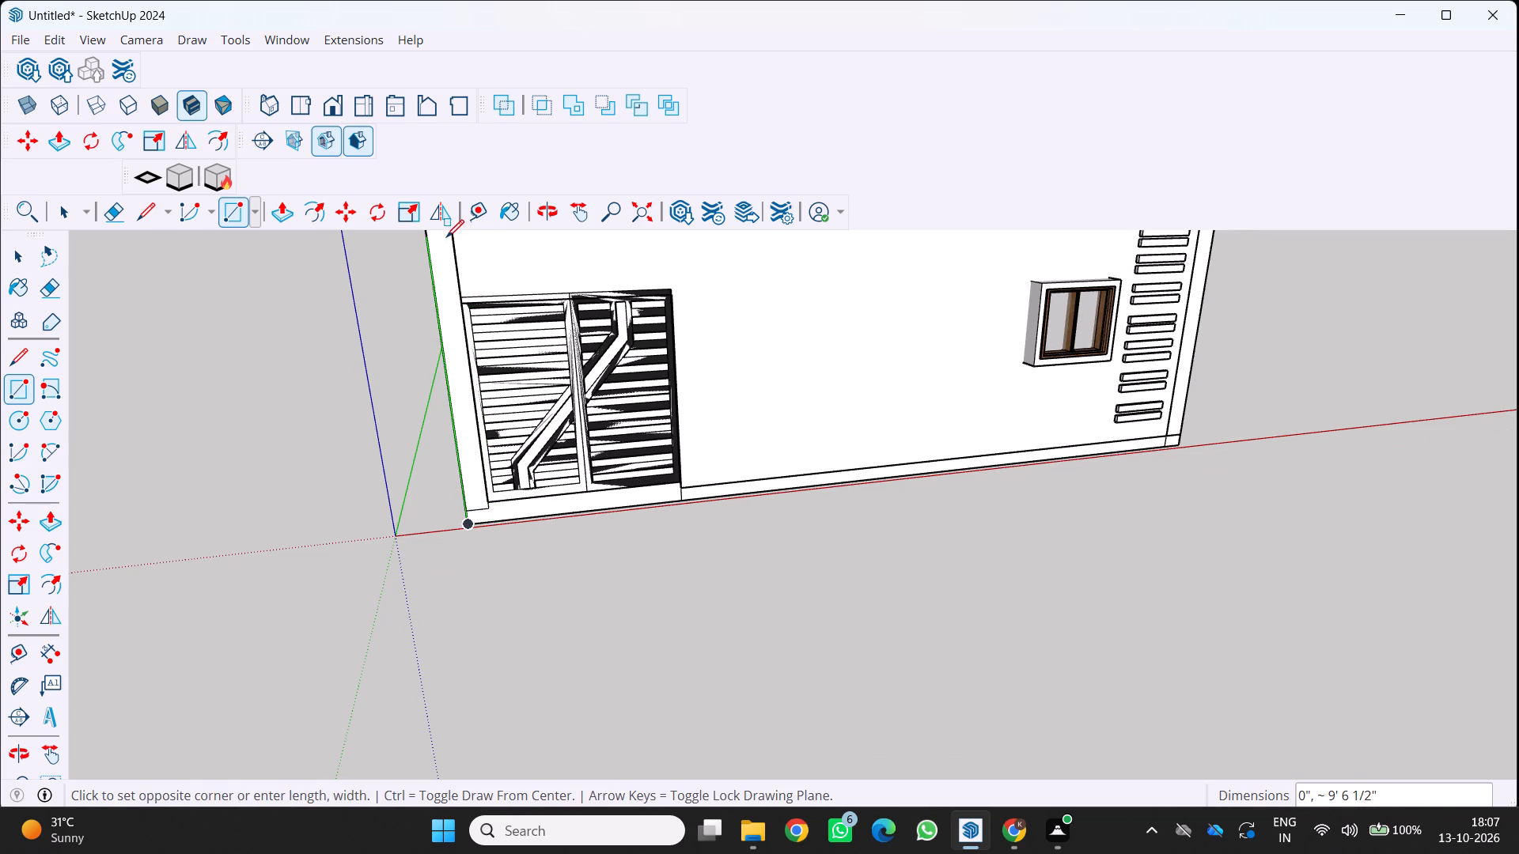
pyautogui.click(451, 240)
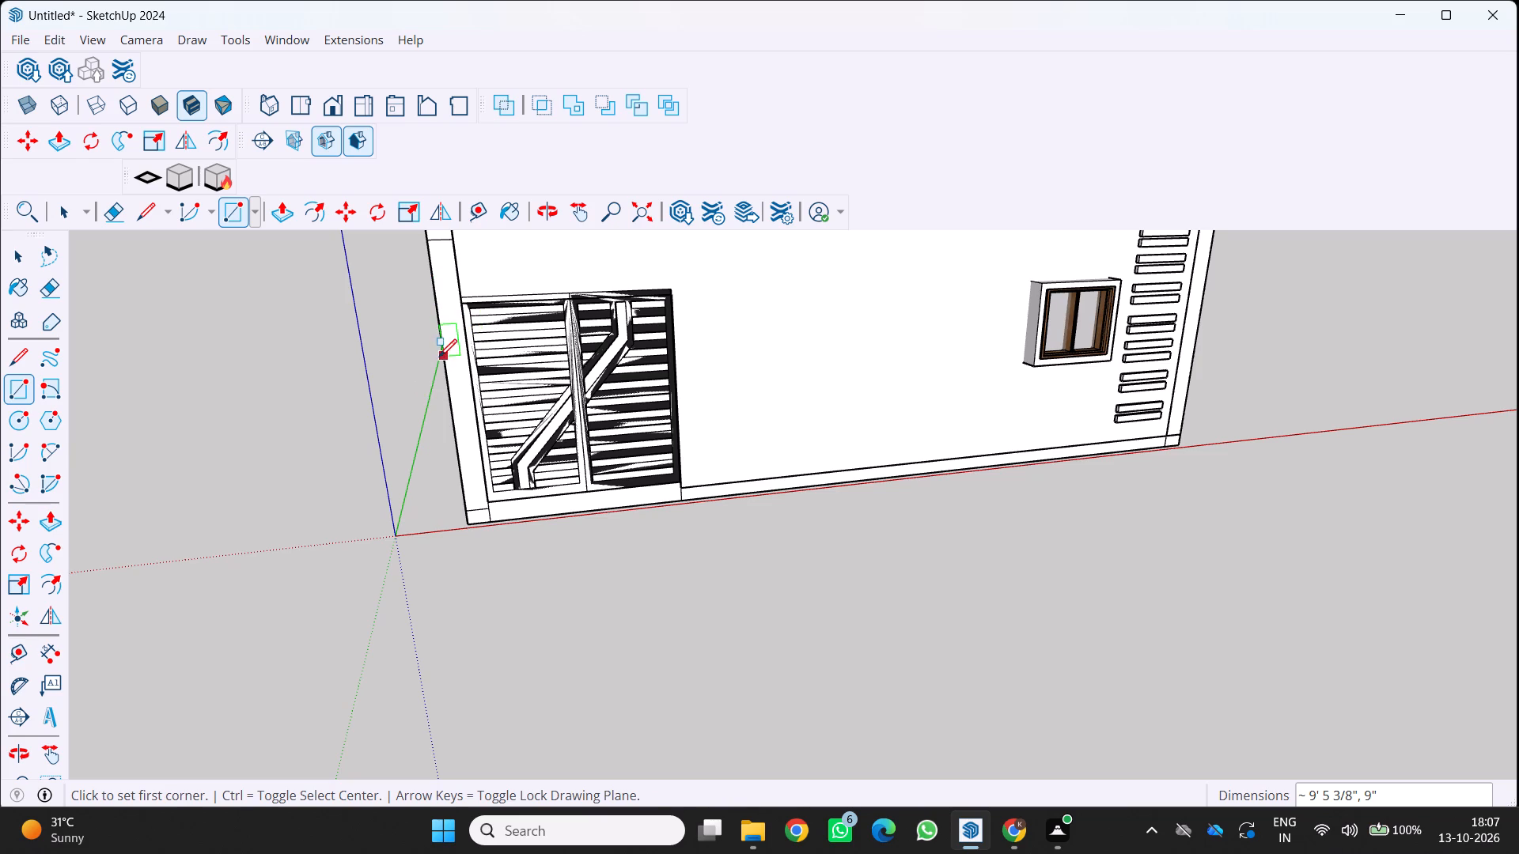
# Pull the corner strip rectangle out from the front wall by about 1' 4" to form a pillar.
pyautogui.press('p')
pyautogui.click(453, 294)
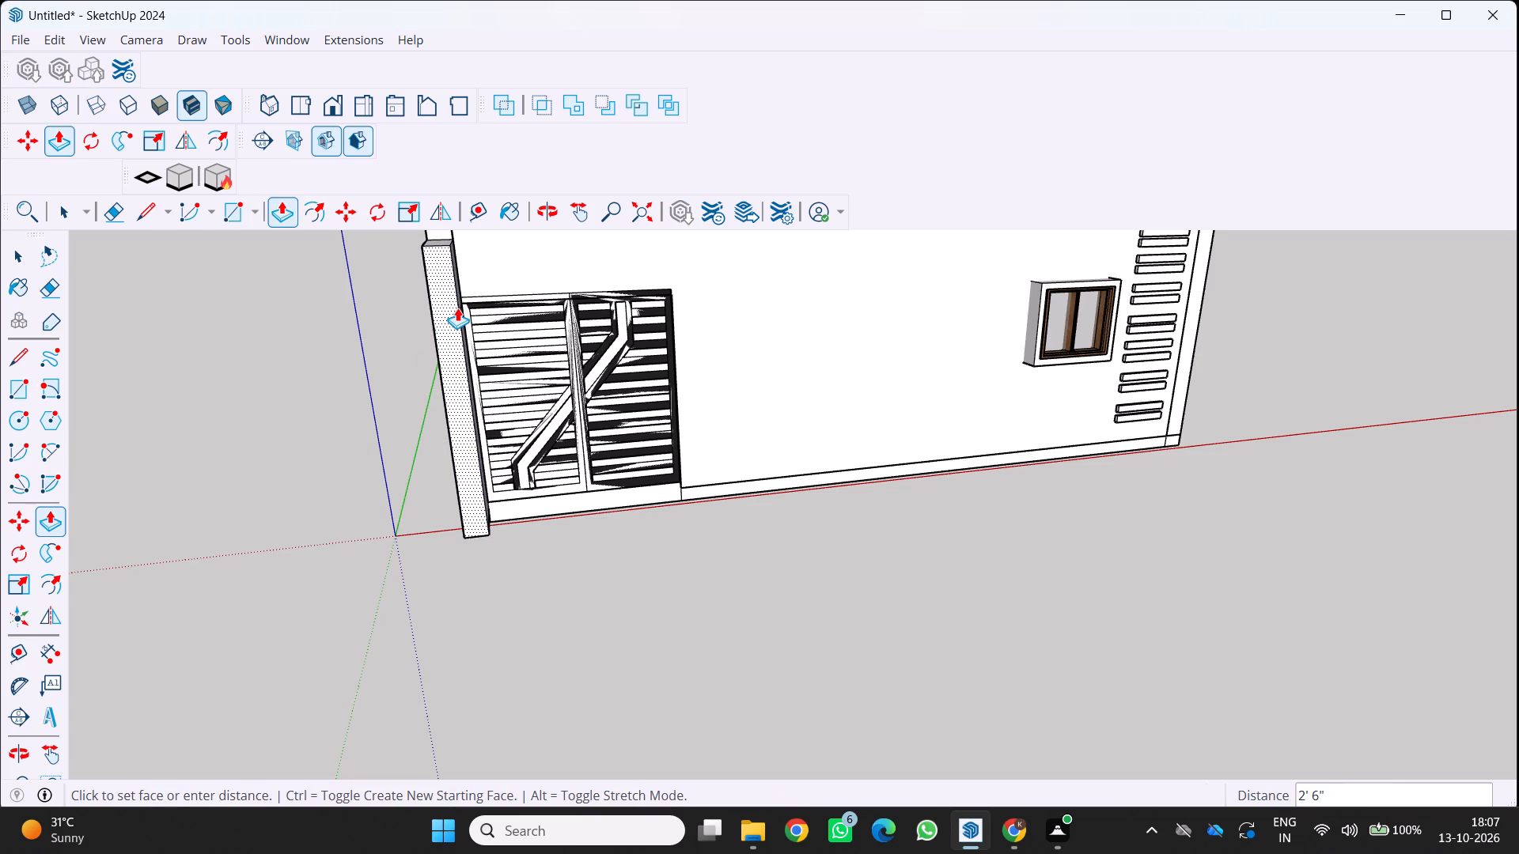
pyautogui.click(457, 301)
pyautogui.moveTo(534, 334); pyautogui.dragTo(321, 356, button='middle')
pyautogui.scroll(-1, 328, 353)
pyautogui.scroll(2, 460, 304)
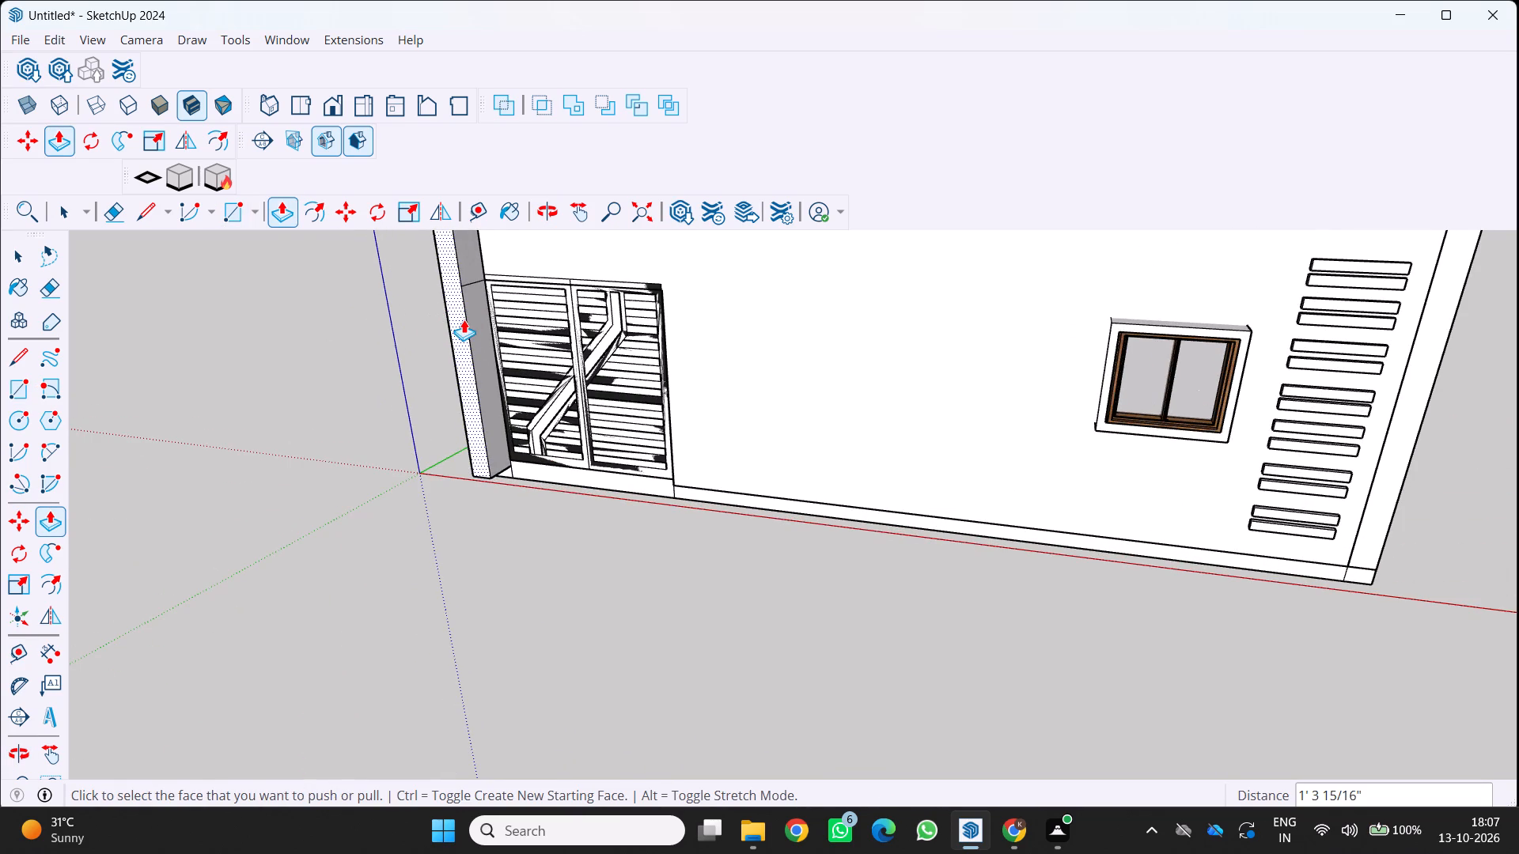
# Push the pillar's front face back towards the wall by about 8".
pyautogui.click(464, 319)
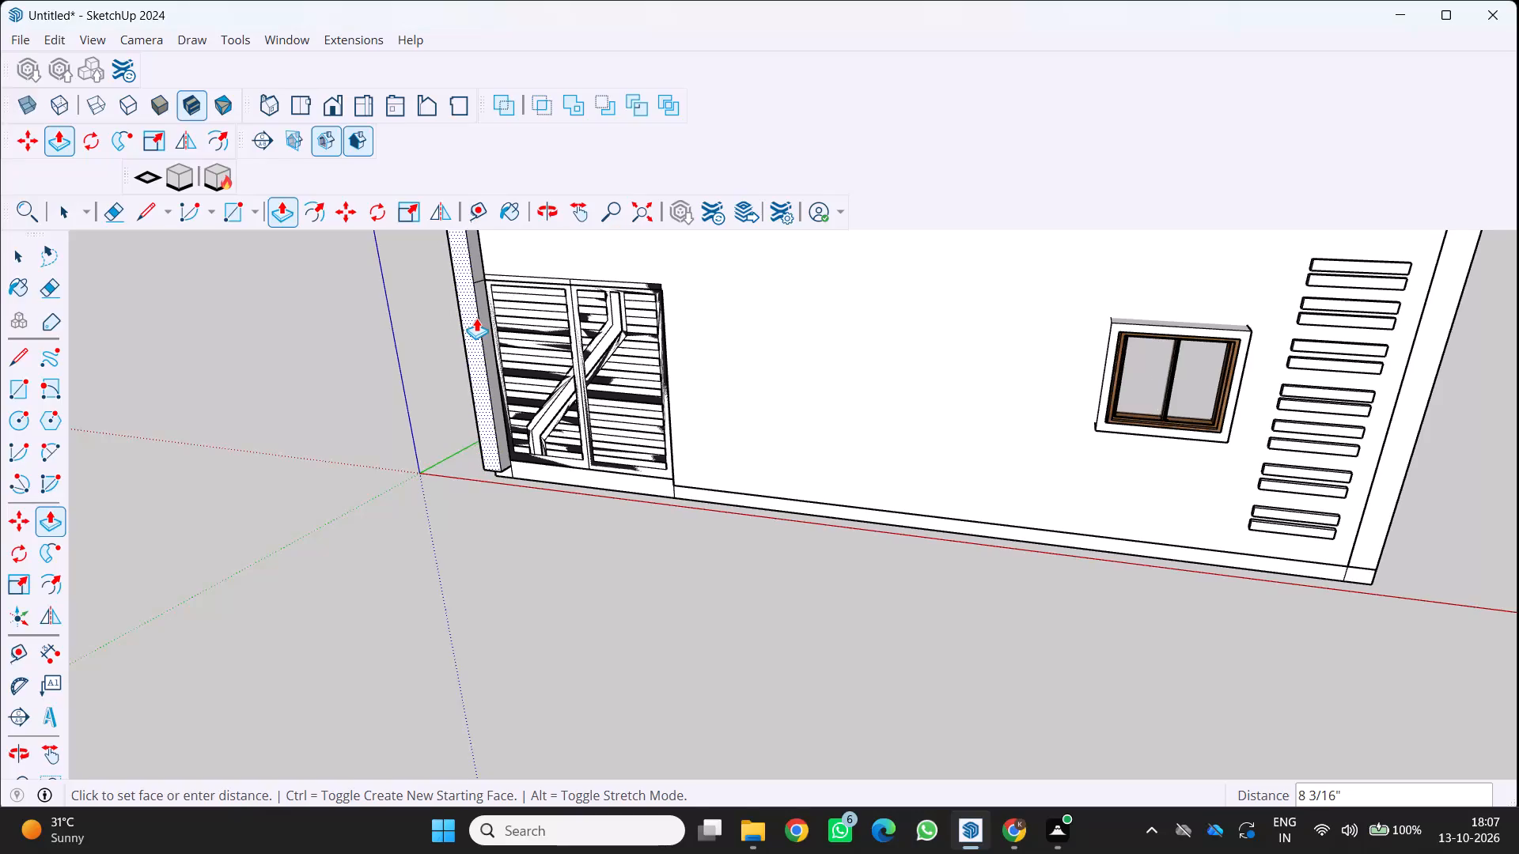
pyautogui.click(476, 318)
pyautogui.scroll(-4, 460, 365)
pyautogui.scroll(3, 474, 297)
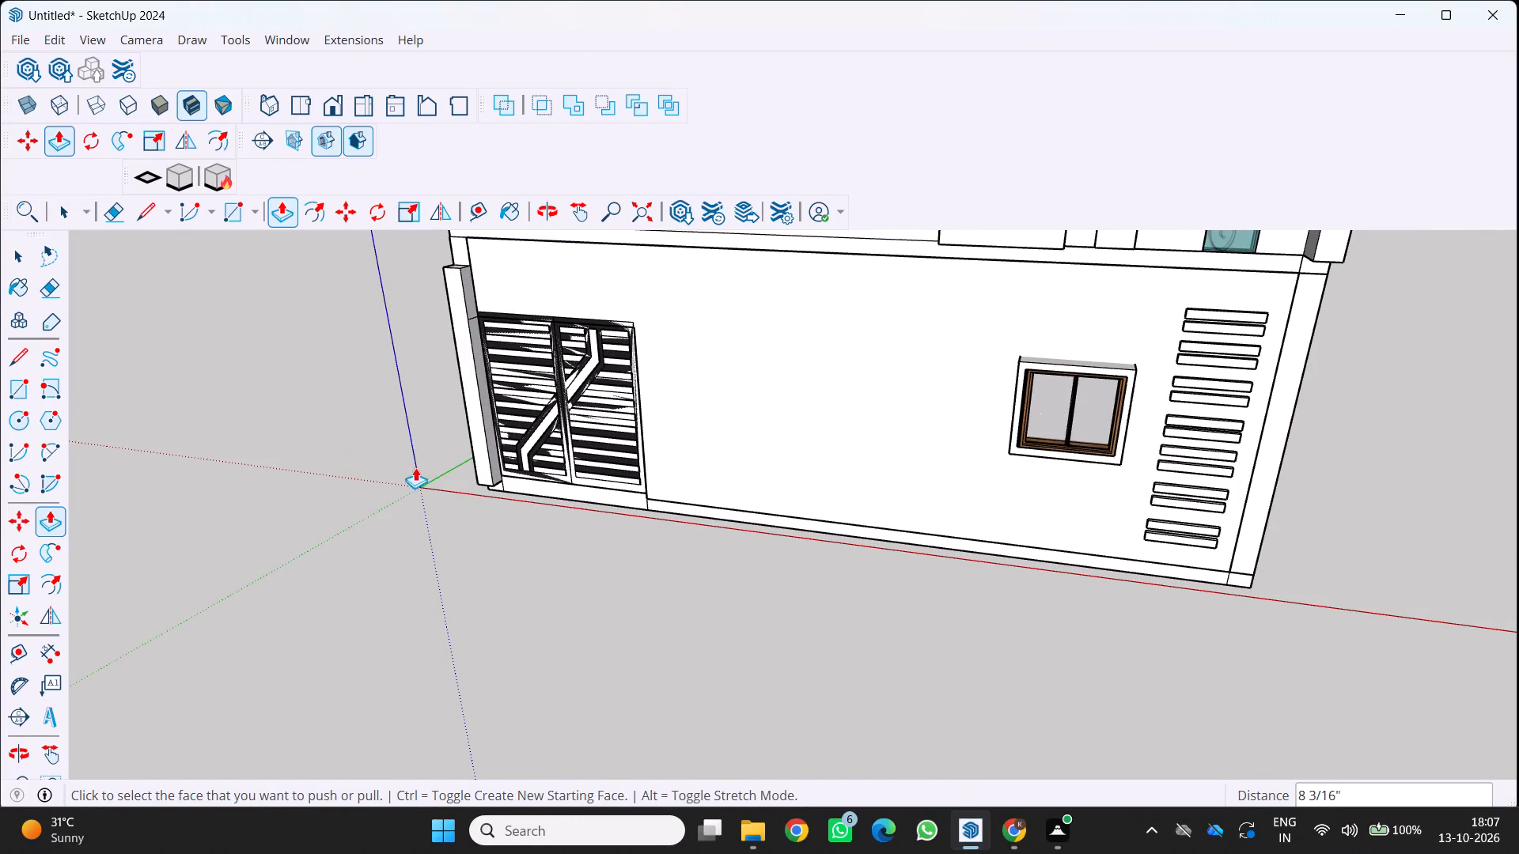
pyautogui.scroll(2, 495, 326)
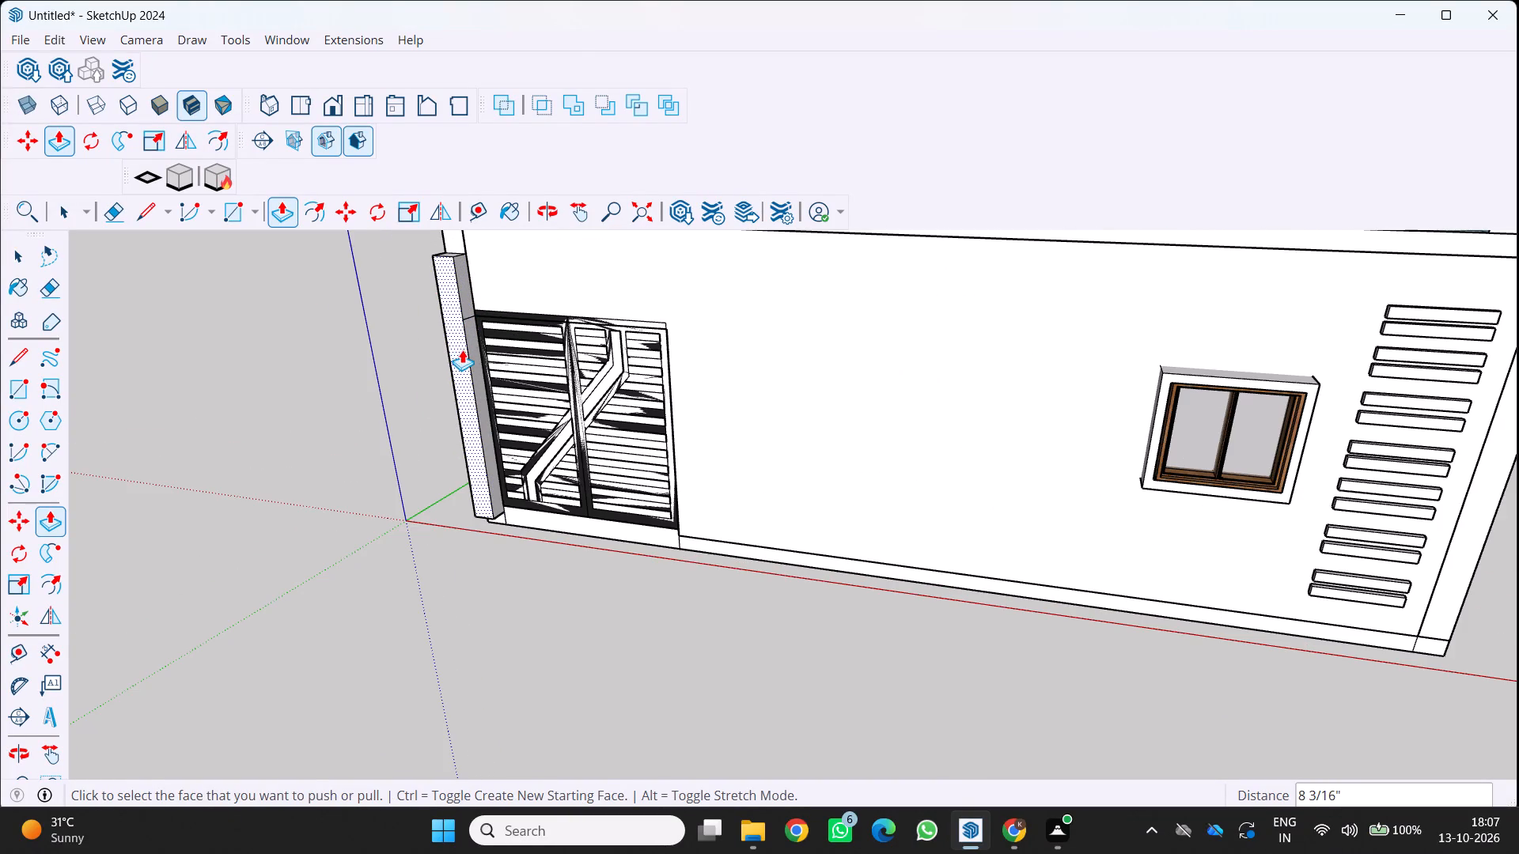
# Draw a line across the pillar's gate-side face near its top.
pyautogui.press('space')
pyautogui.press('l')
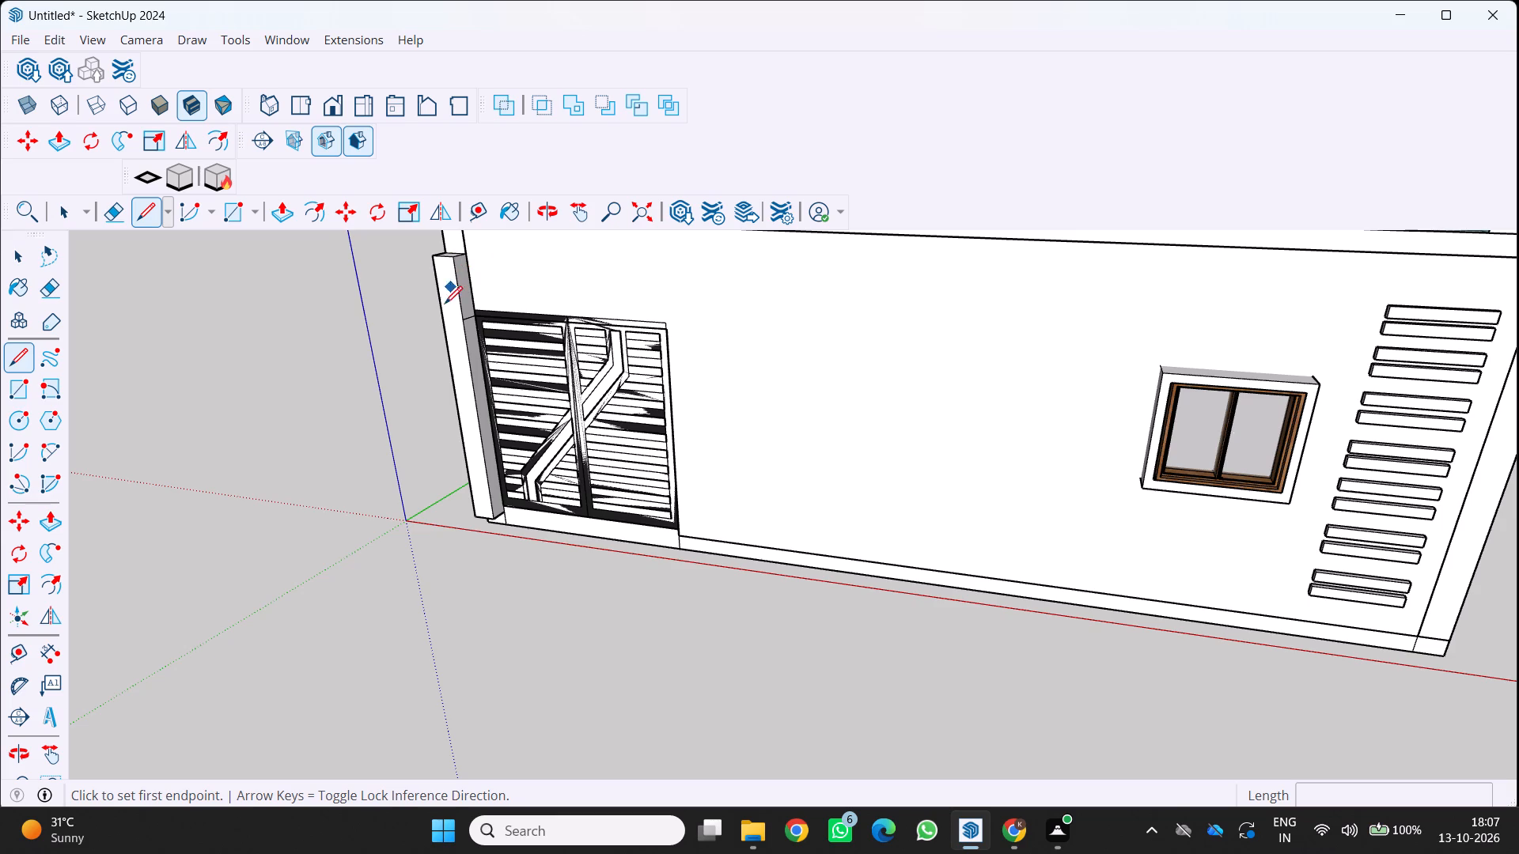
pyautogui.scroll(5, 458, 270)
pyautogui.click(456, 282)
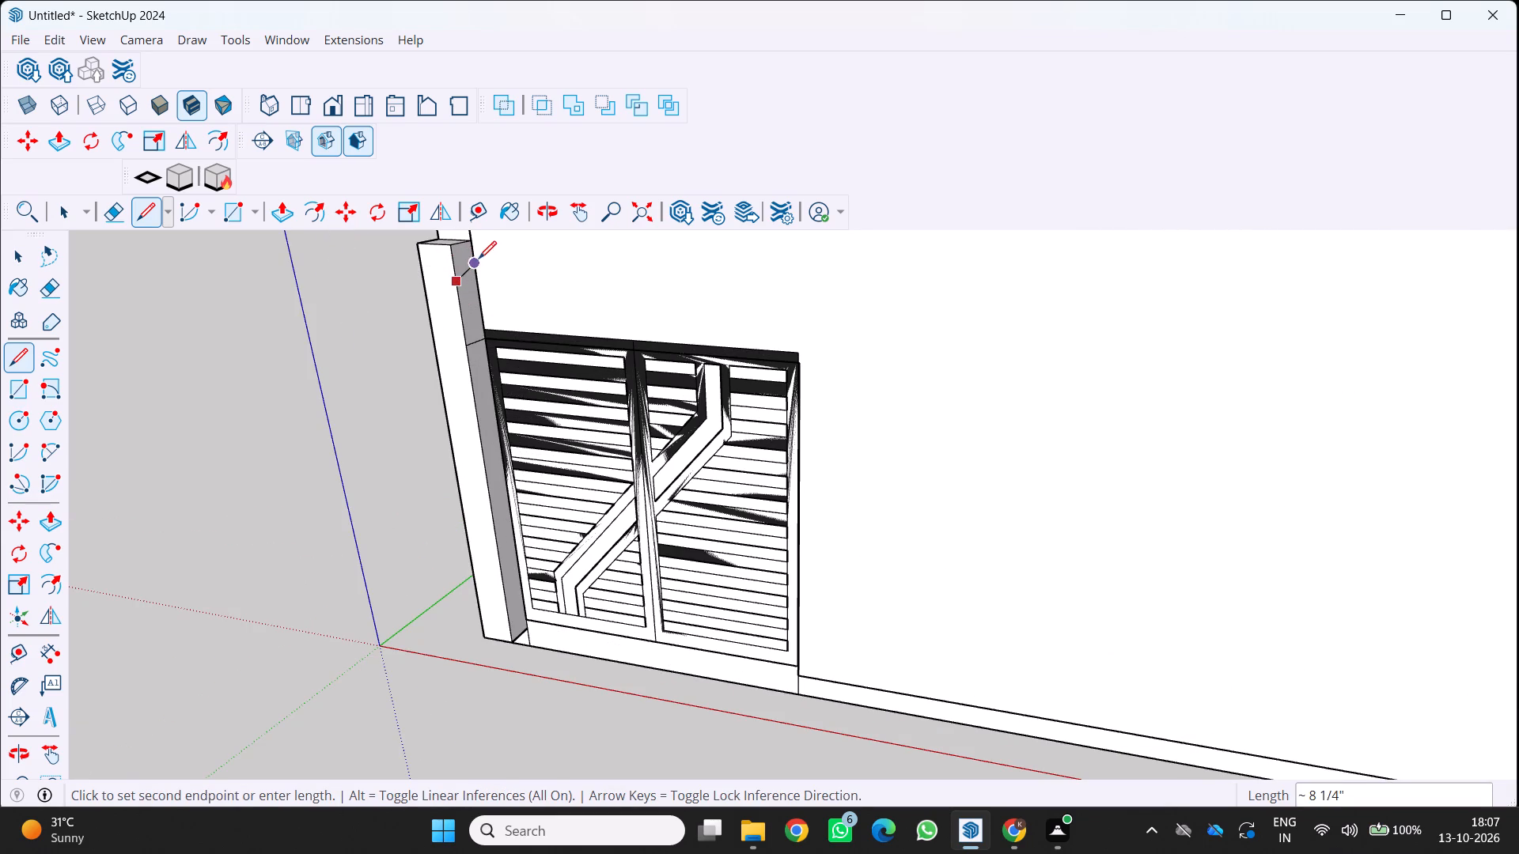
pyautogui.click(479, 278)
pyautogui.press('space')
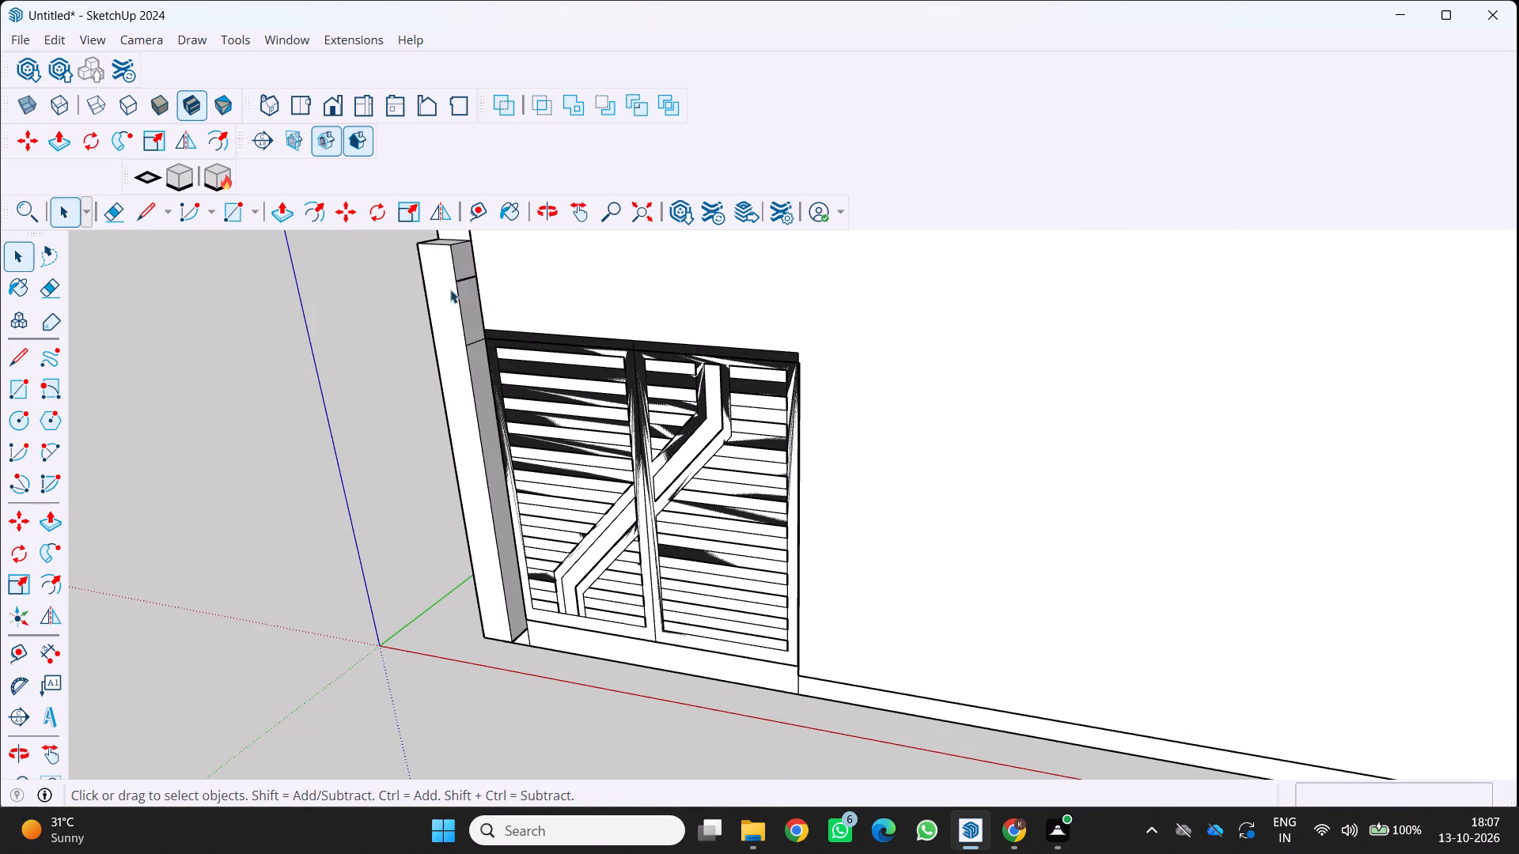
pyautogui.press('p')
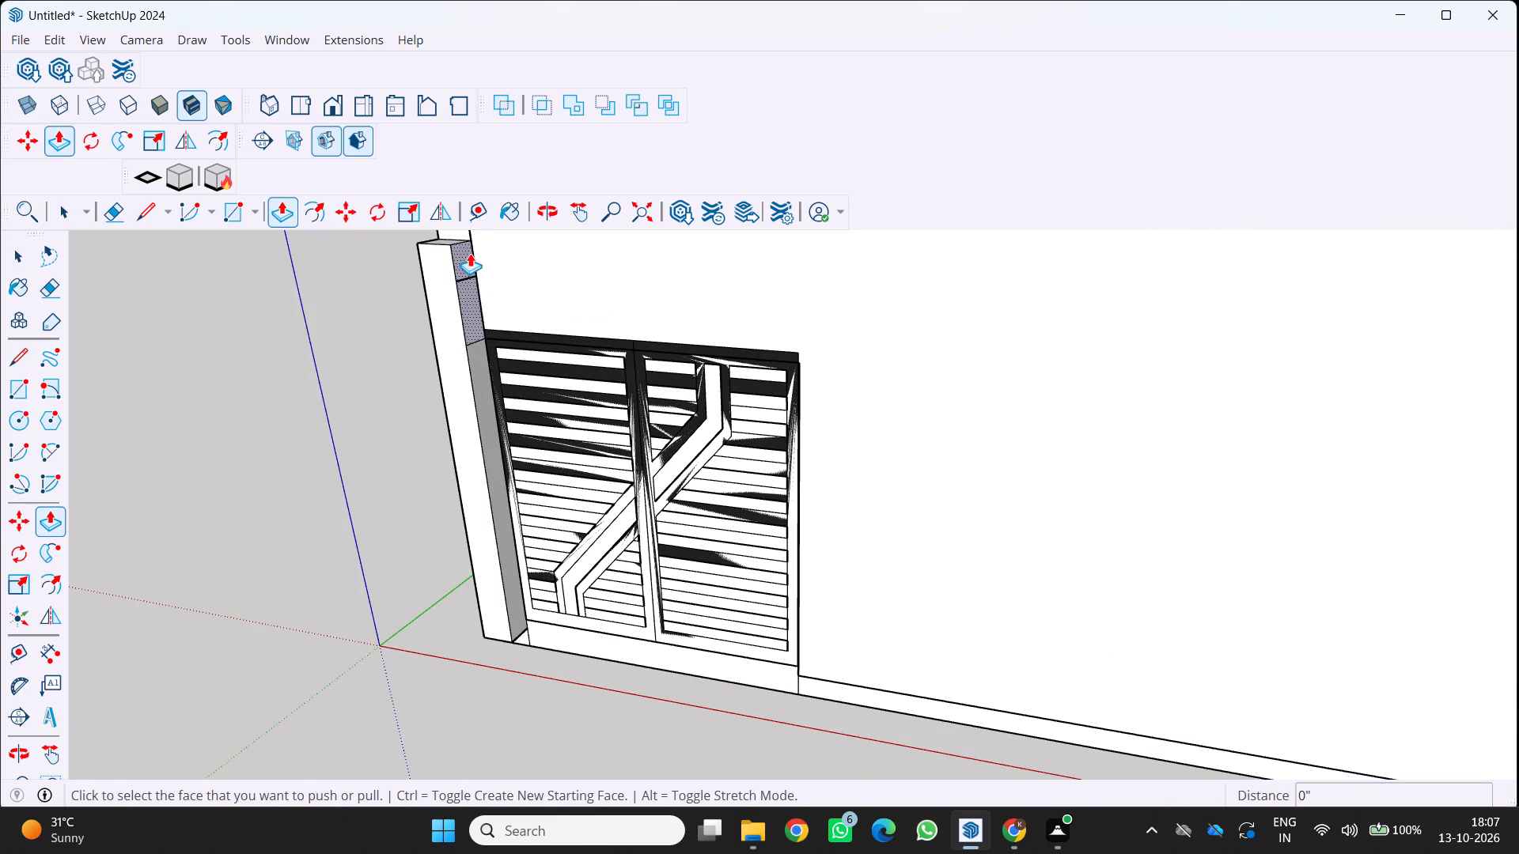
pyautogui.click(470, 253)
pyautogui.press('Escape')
# Erase the edge crossing the pillar's gate-side face level with the top of the gate.
pyautogui.press('space')
pyautogui.press('e')
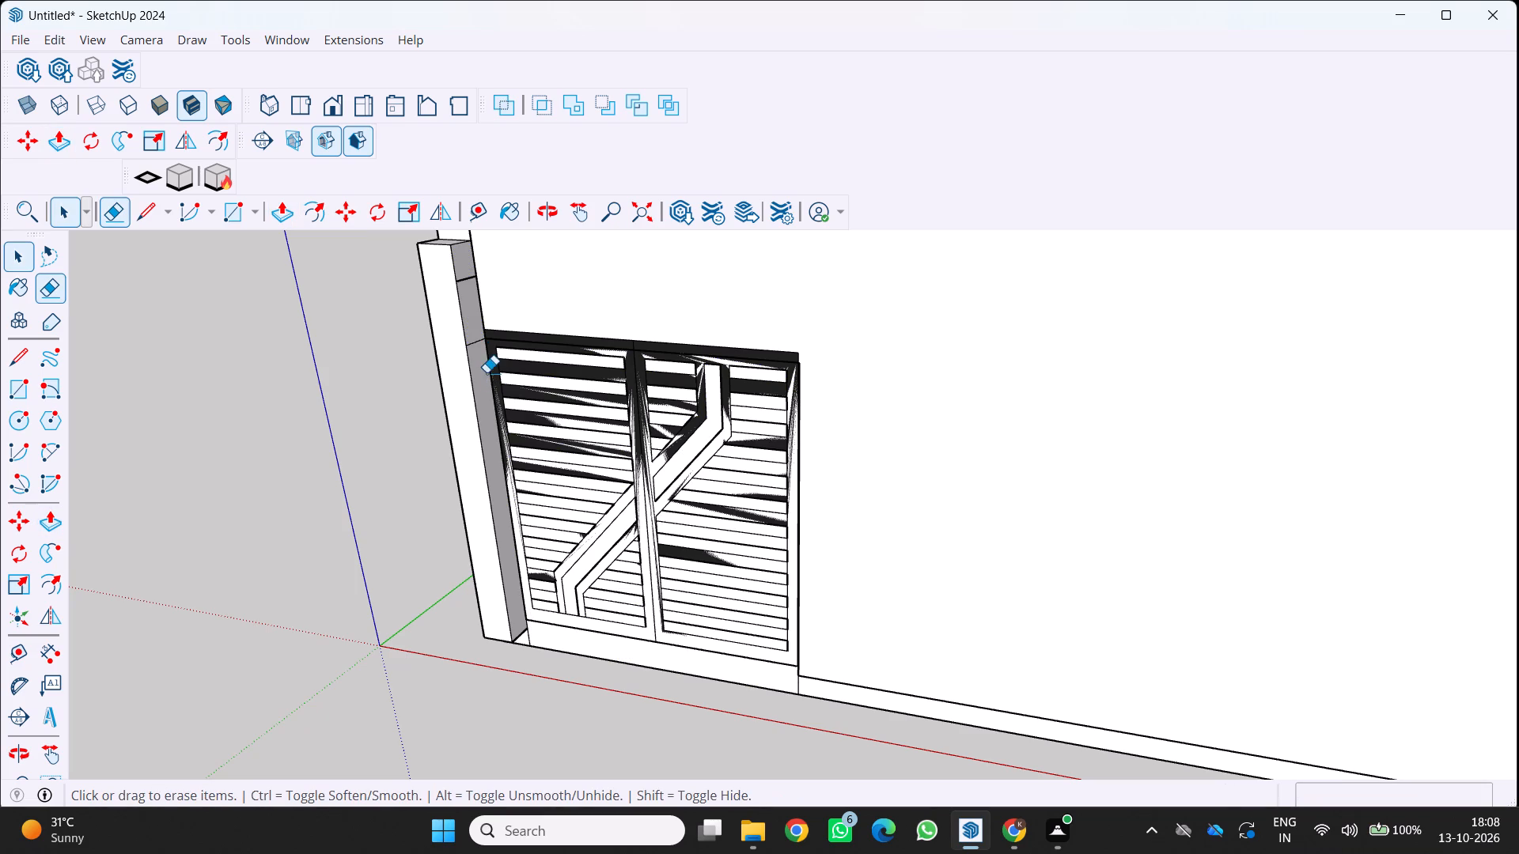
pyautogui.click(476, 343)
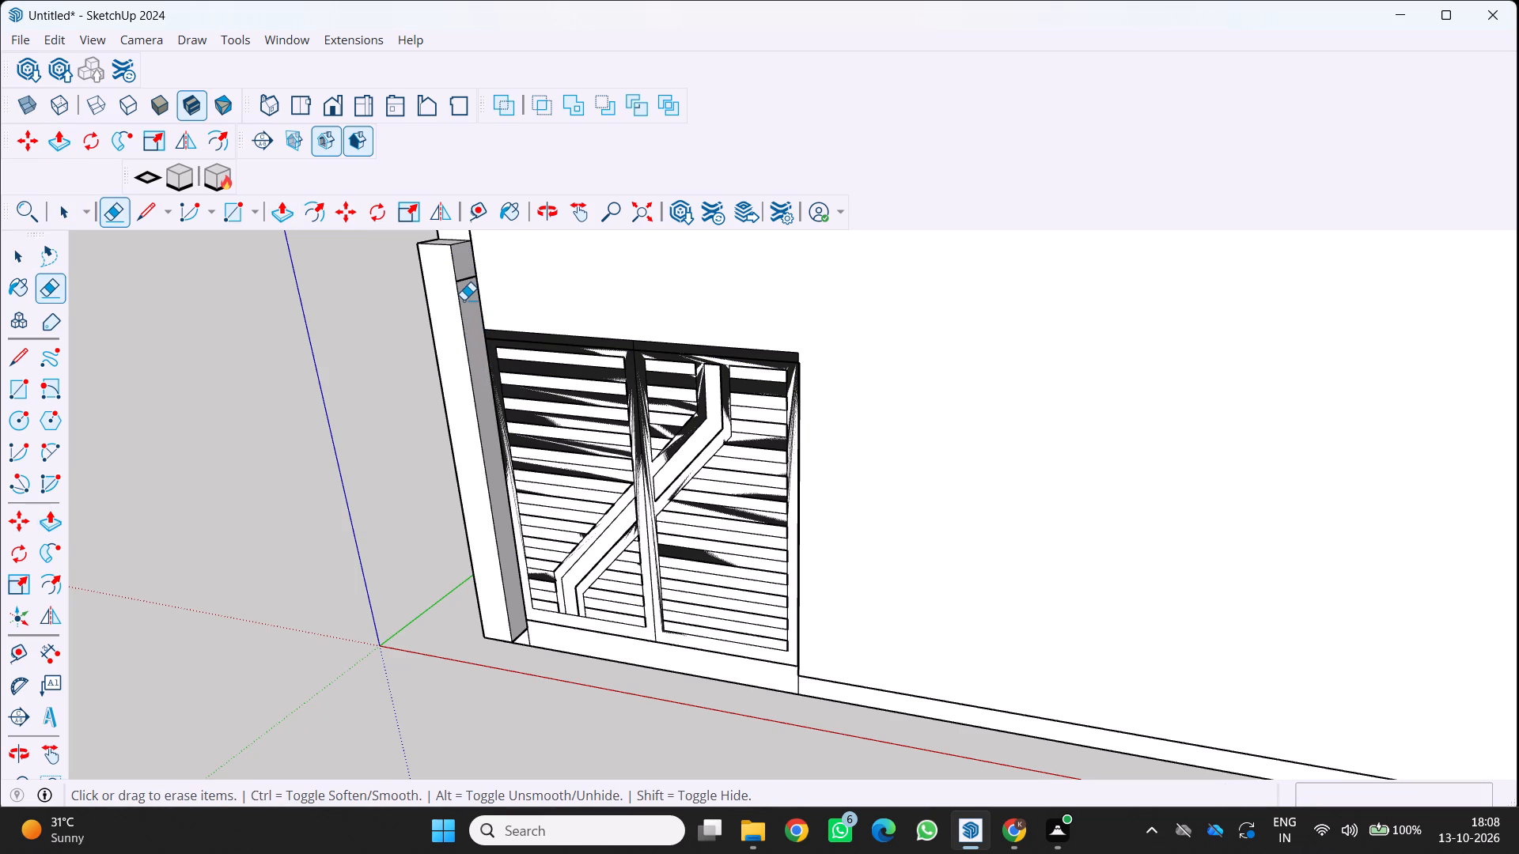
pyautogui.click(464, 300)
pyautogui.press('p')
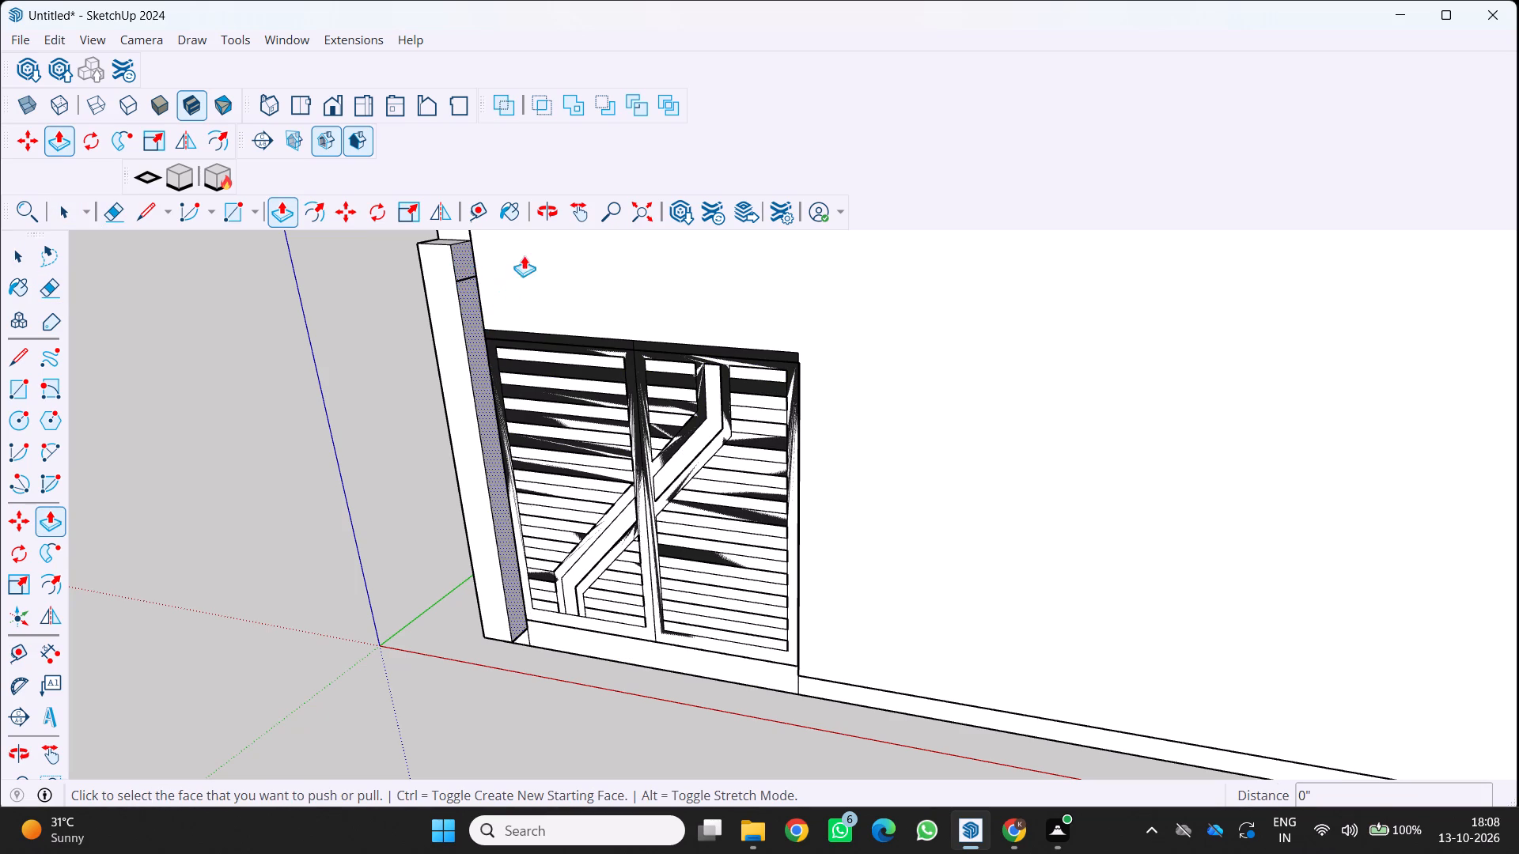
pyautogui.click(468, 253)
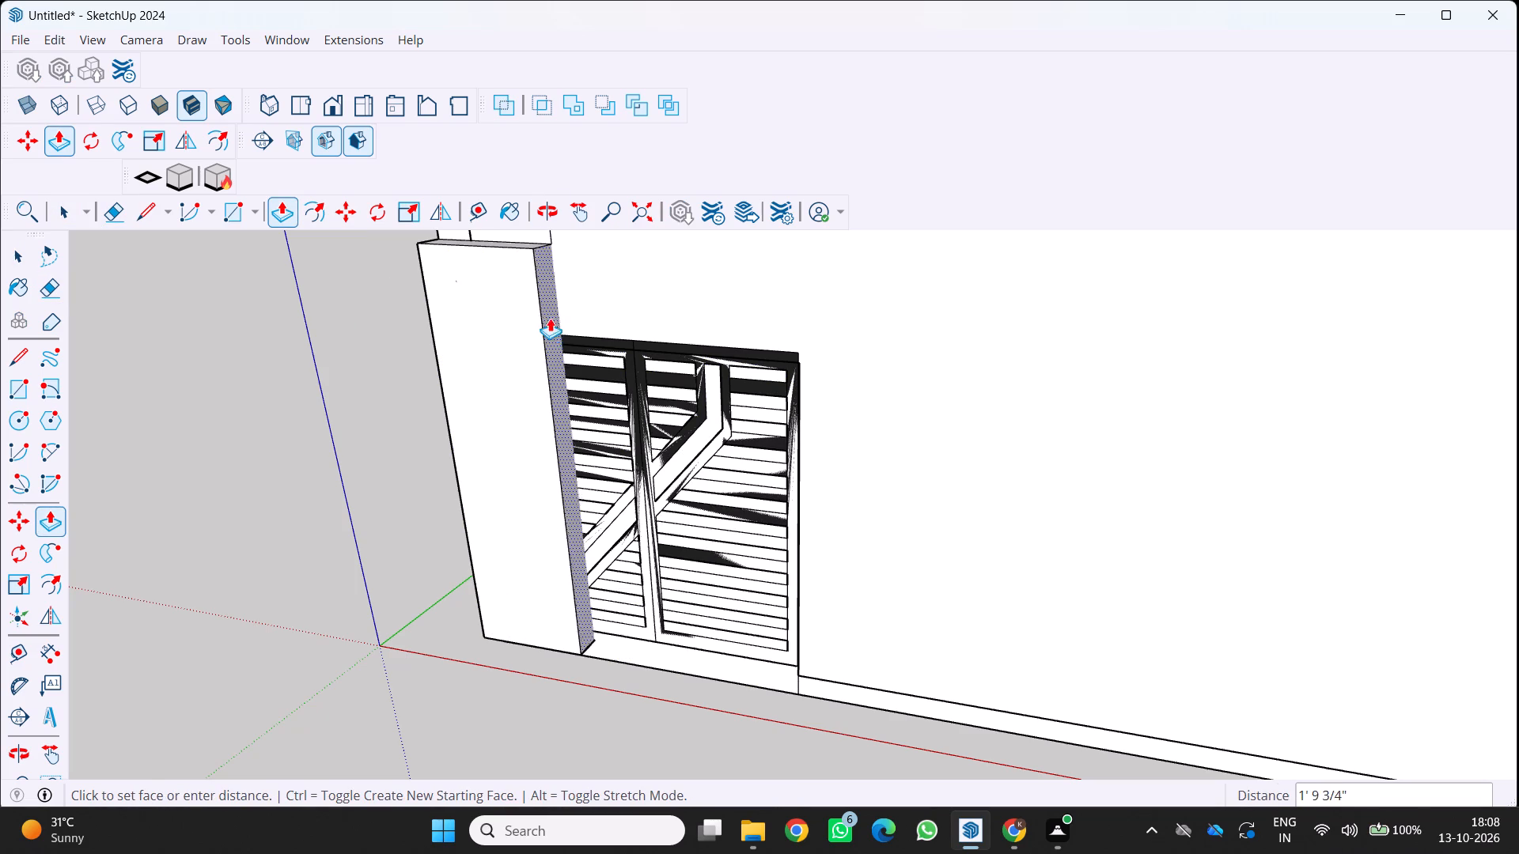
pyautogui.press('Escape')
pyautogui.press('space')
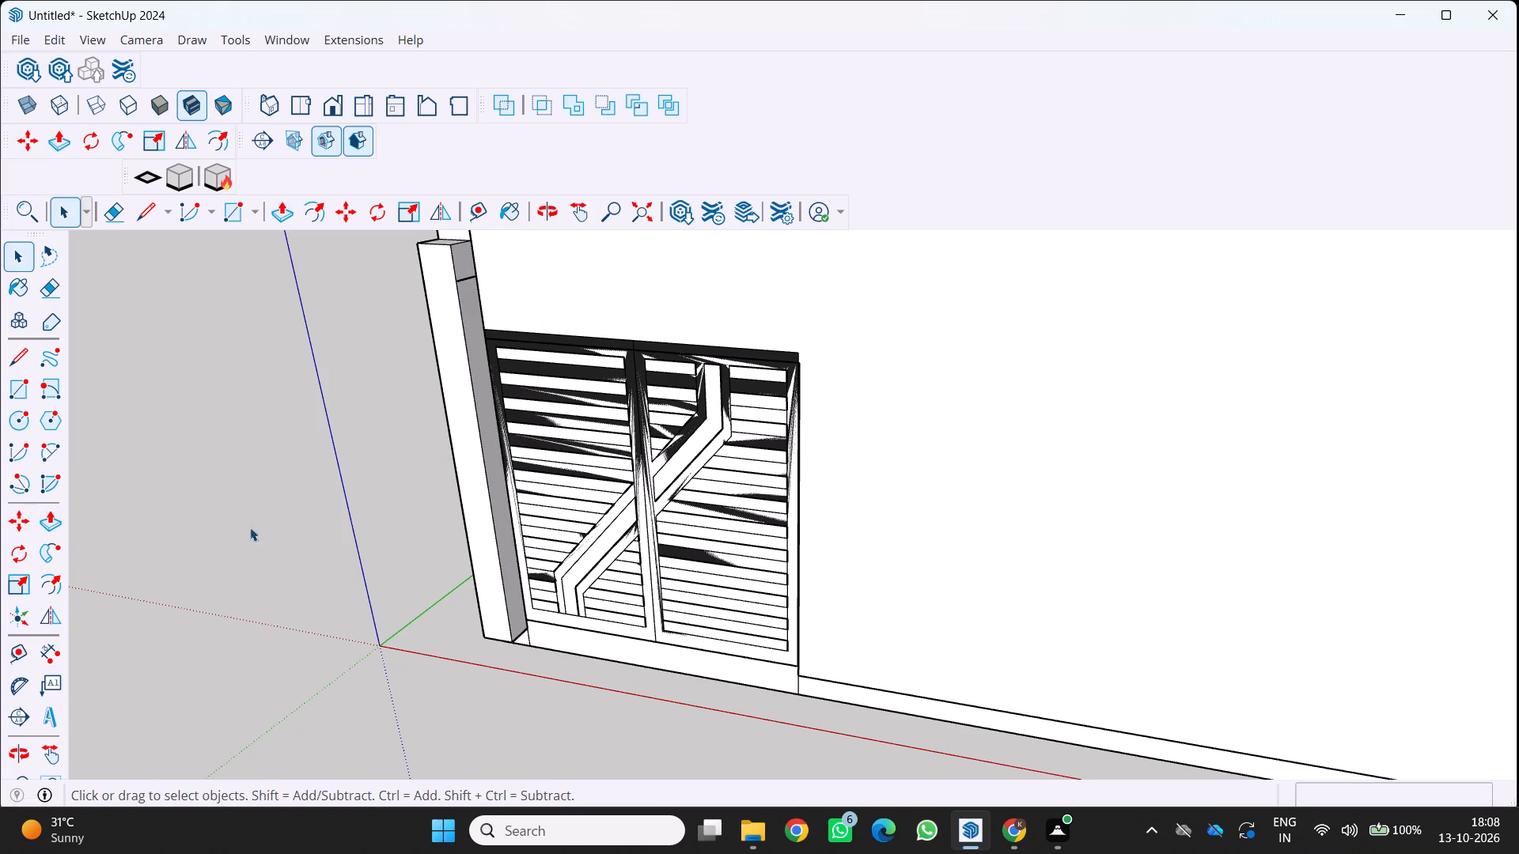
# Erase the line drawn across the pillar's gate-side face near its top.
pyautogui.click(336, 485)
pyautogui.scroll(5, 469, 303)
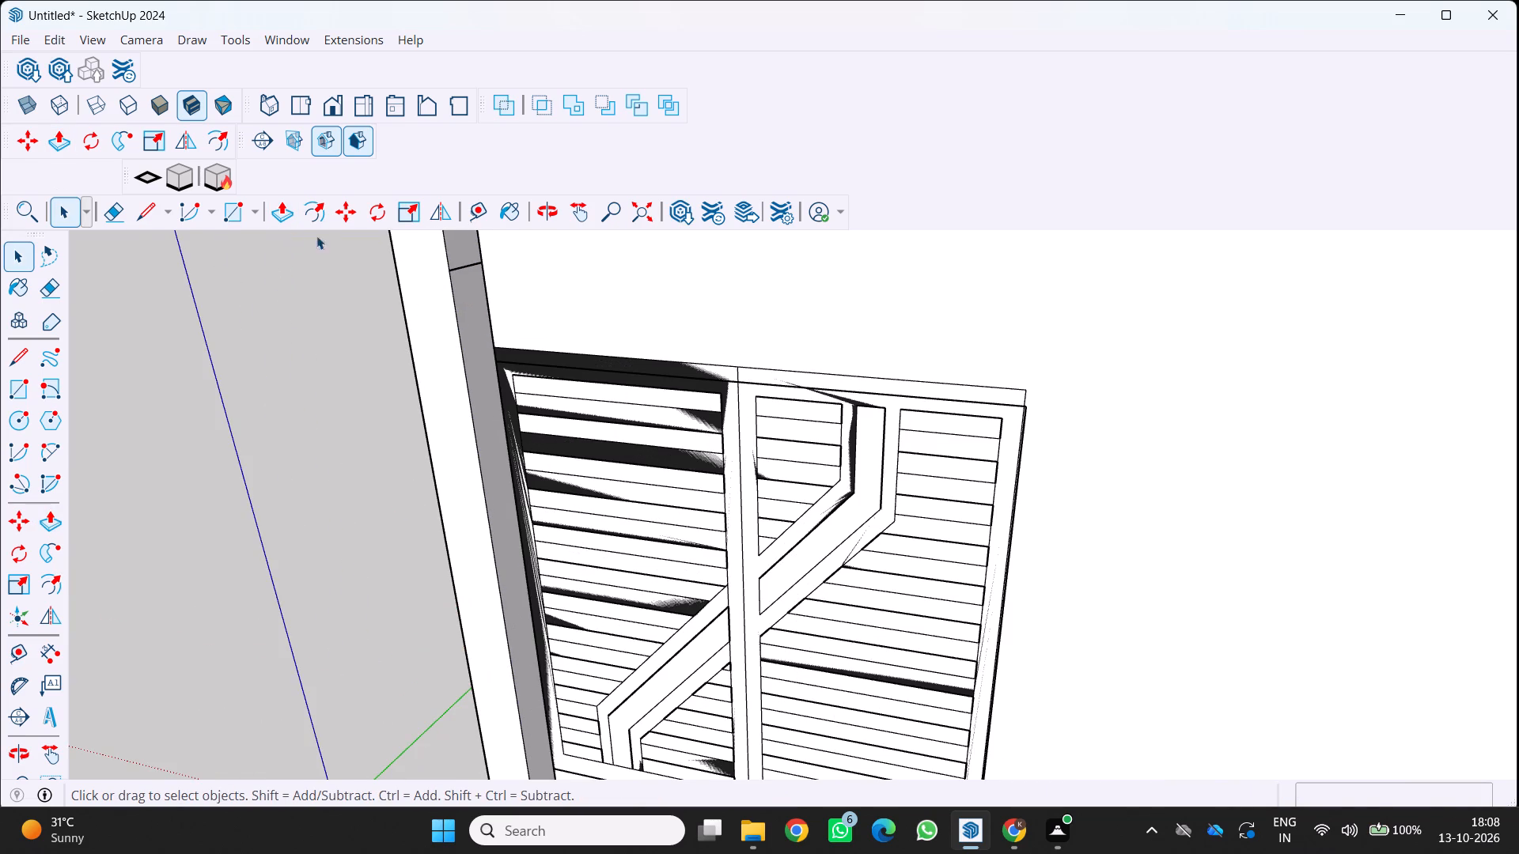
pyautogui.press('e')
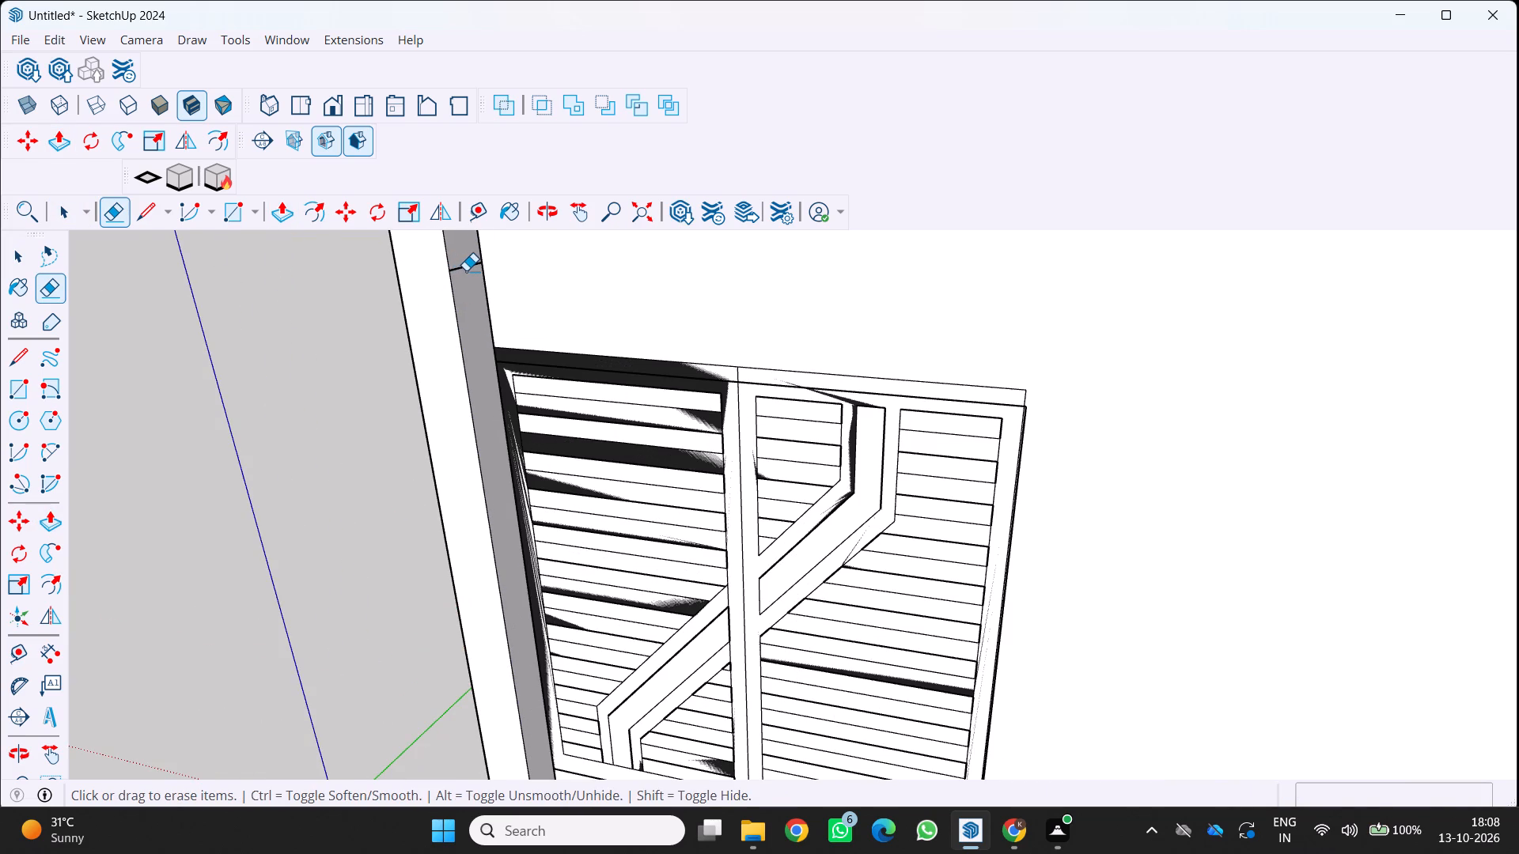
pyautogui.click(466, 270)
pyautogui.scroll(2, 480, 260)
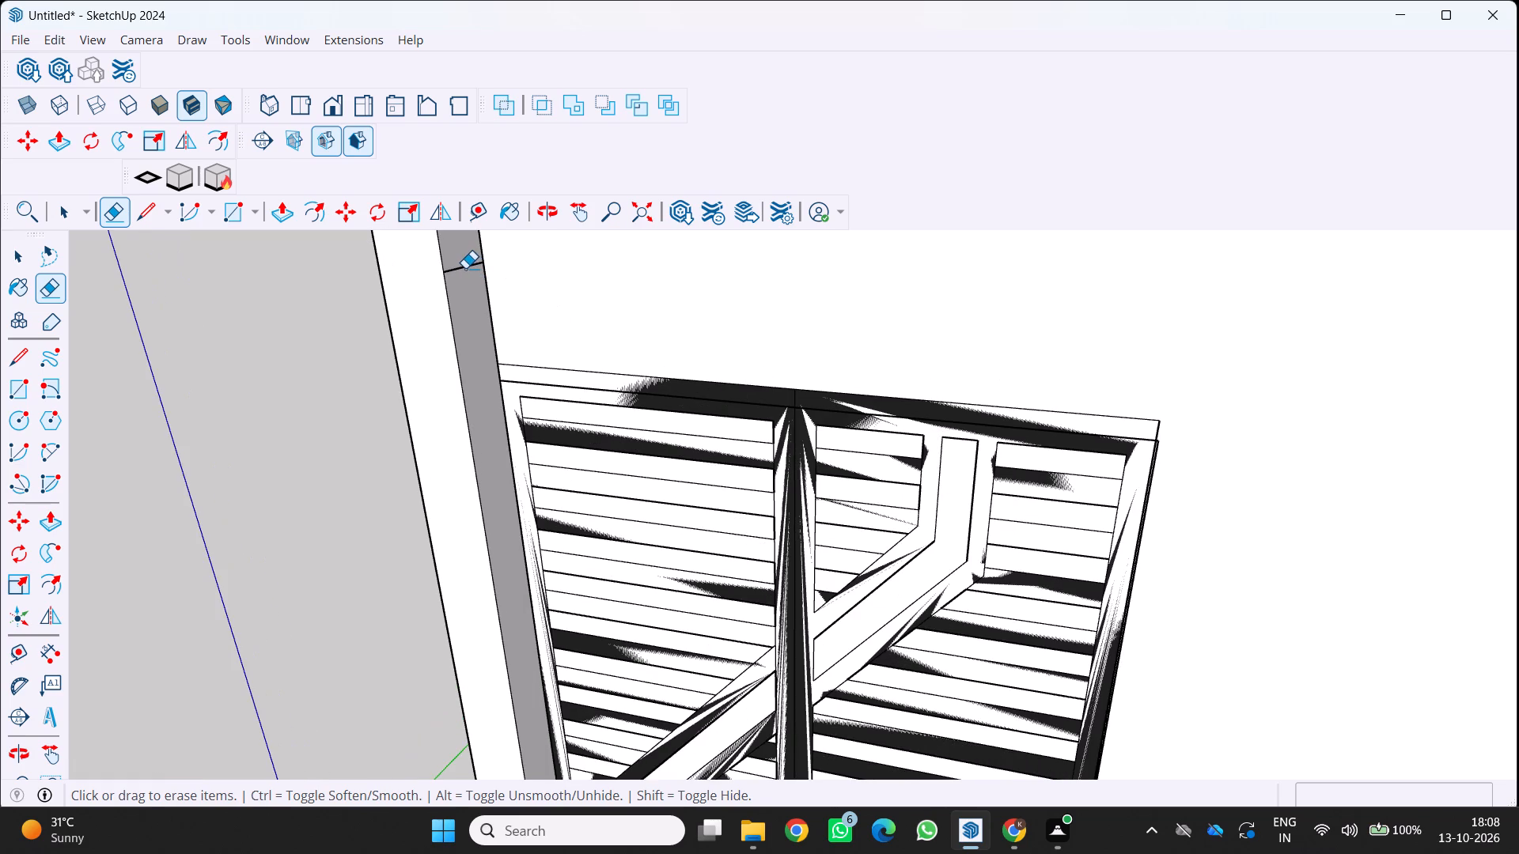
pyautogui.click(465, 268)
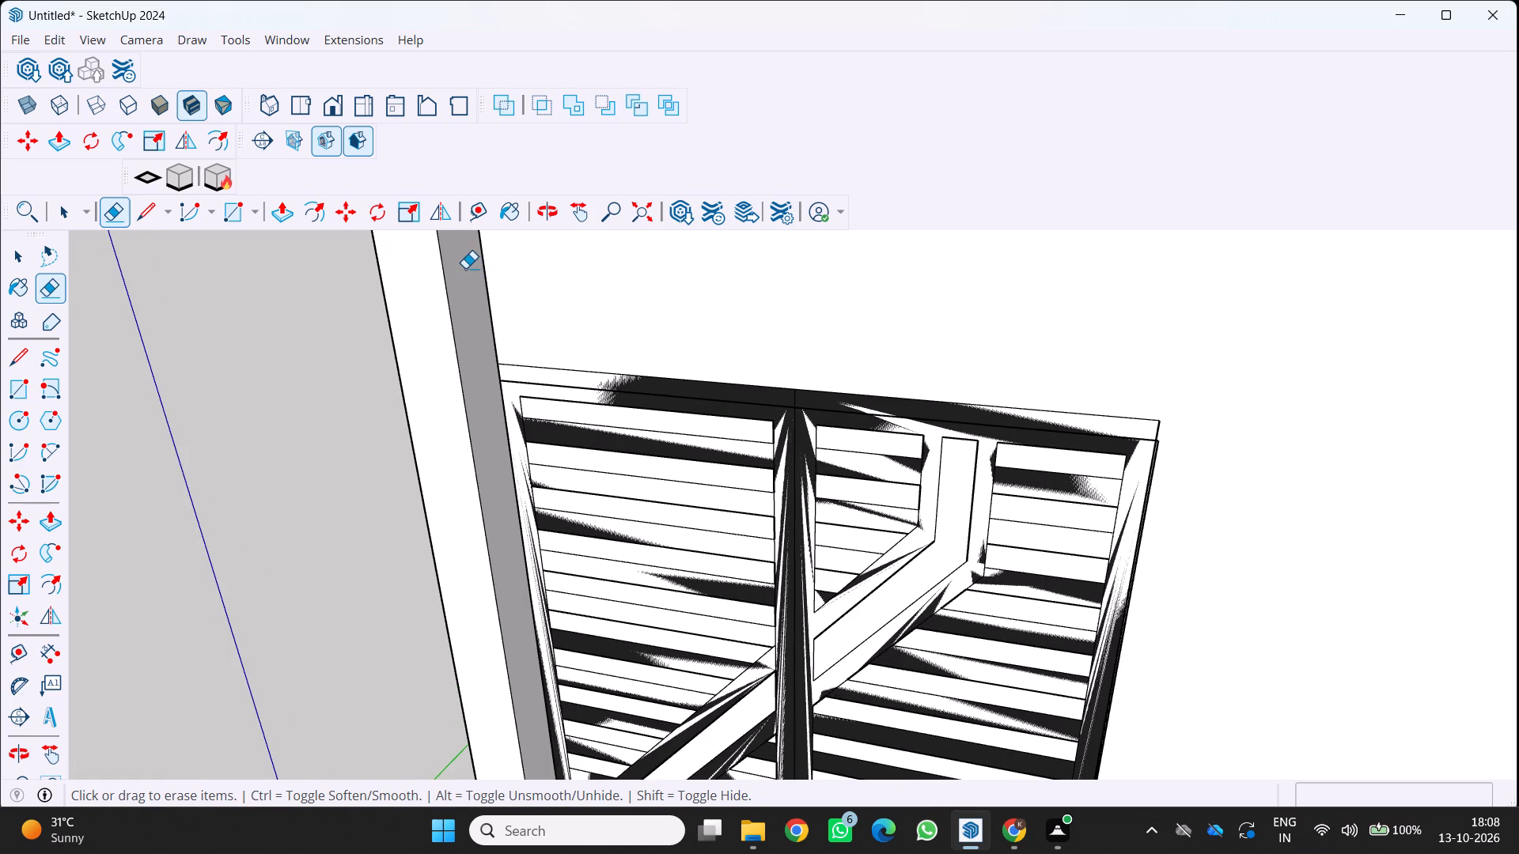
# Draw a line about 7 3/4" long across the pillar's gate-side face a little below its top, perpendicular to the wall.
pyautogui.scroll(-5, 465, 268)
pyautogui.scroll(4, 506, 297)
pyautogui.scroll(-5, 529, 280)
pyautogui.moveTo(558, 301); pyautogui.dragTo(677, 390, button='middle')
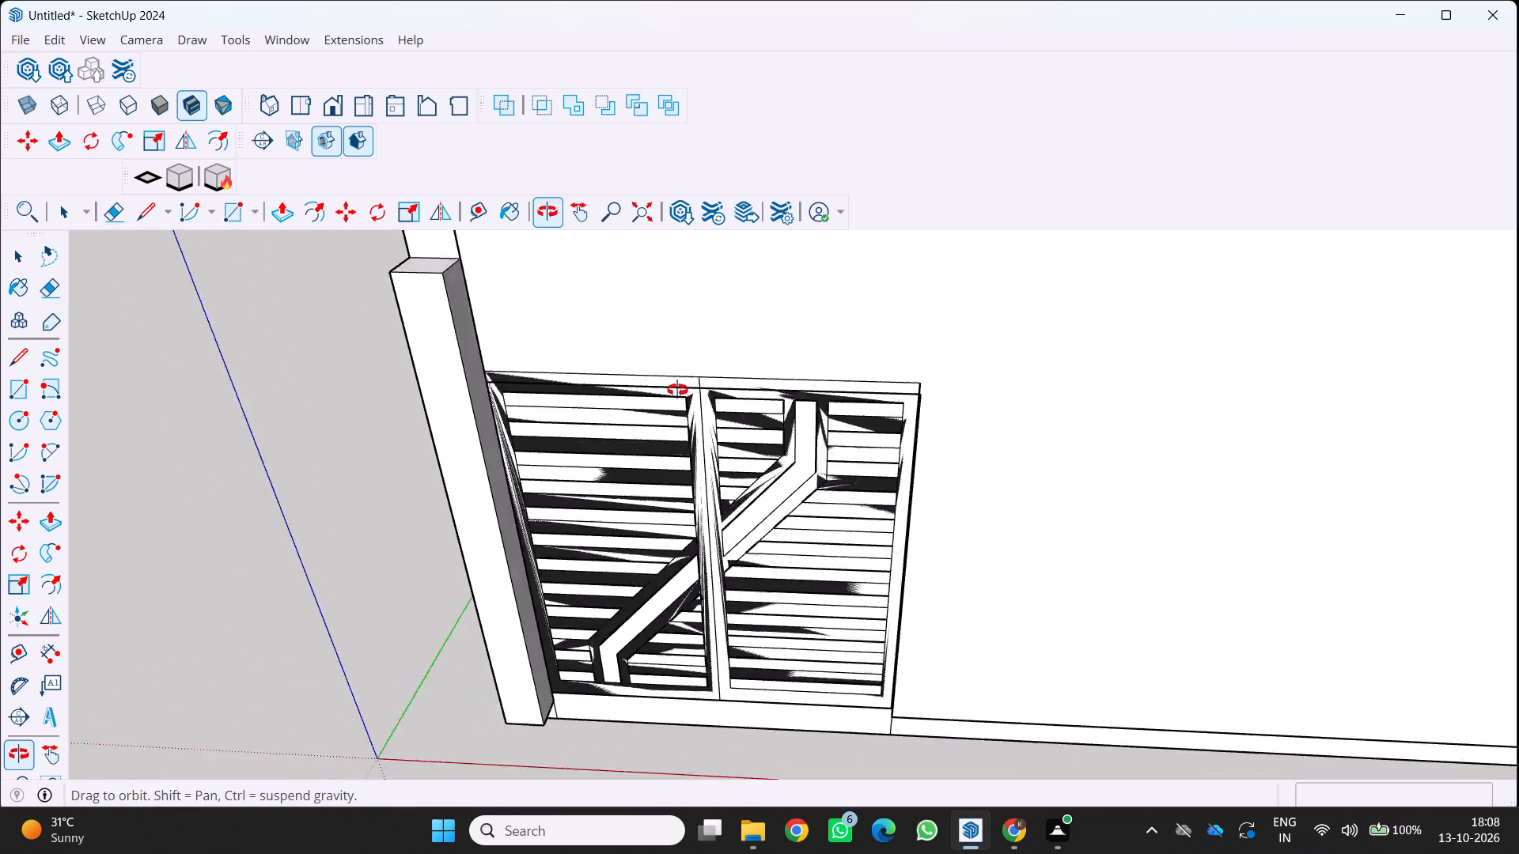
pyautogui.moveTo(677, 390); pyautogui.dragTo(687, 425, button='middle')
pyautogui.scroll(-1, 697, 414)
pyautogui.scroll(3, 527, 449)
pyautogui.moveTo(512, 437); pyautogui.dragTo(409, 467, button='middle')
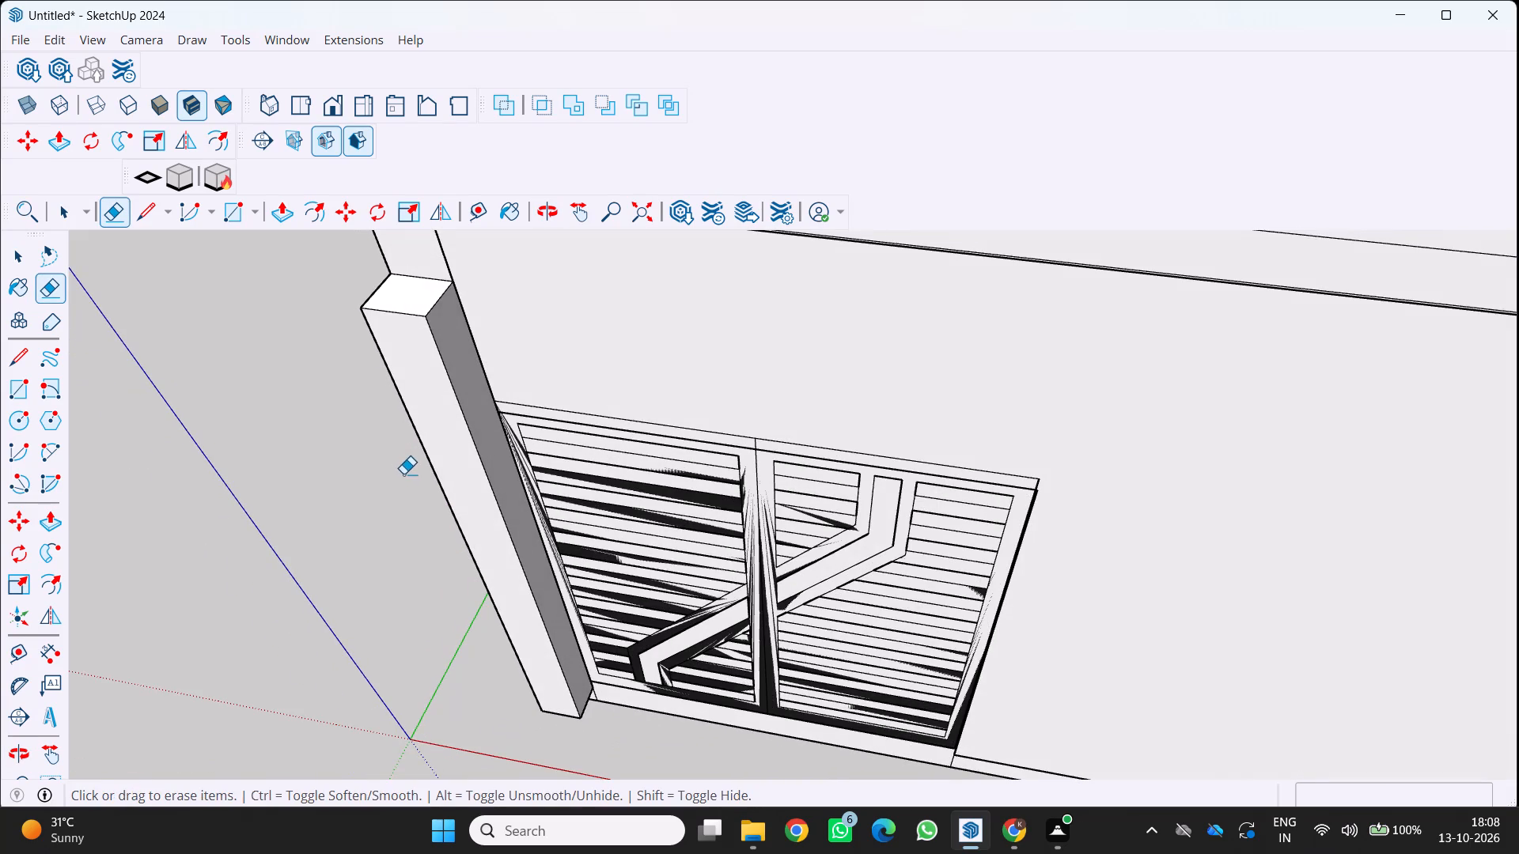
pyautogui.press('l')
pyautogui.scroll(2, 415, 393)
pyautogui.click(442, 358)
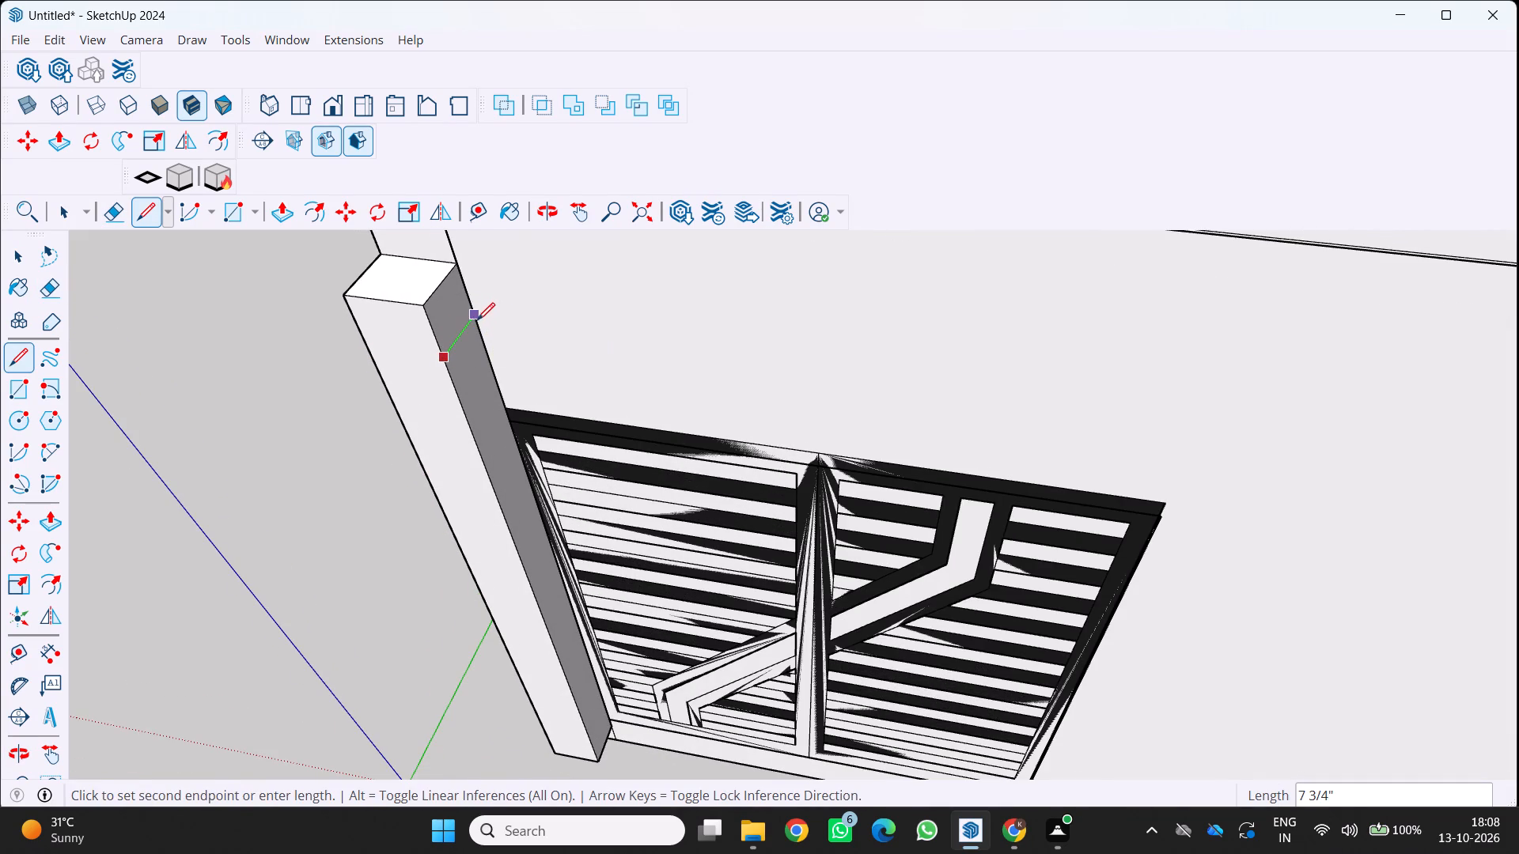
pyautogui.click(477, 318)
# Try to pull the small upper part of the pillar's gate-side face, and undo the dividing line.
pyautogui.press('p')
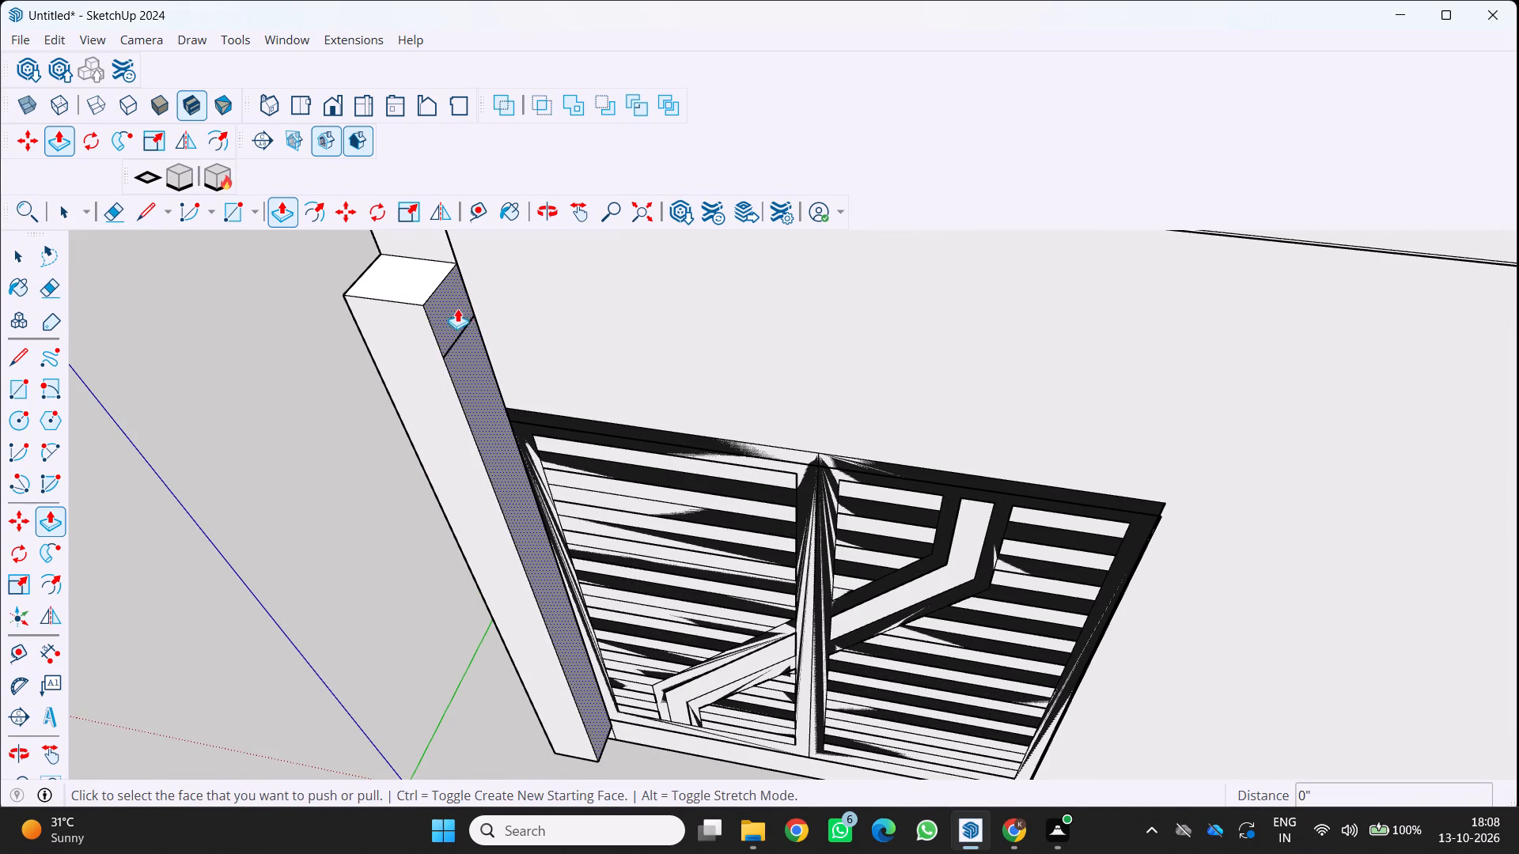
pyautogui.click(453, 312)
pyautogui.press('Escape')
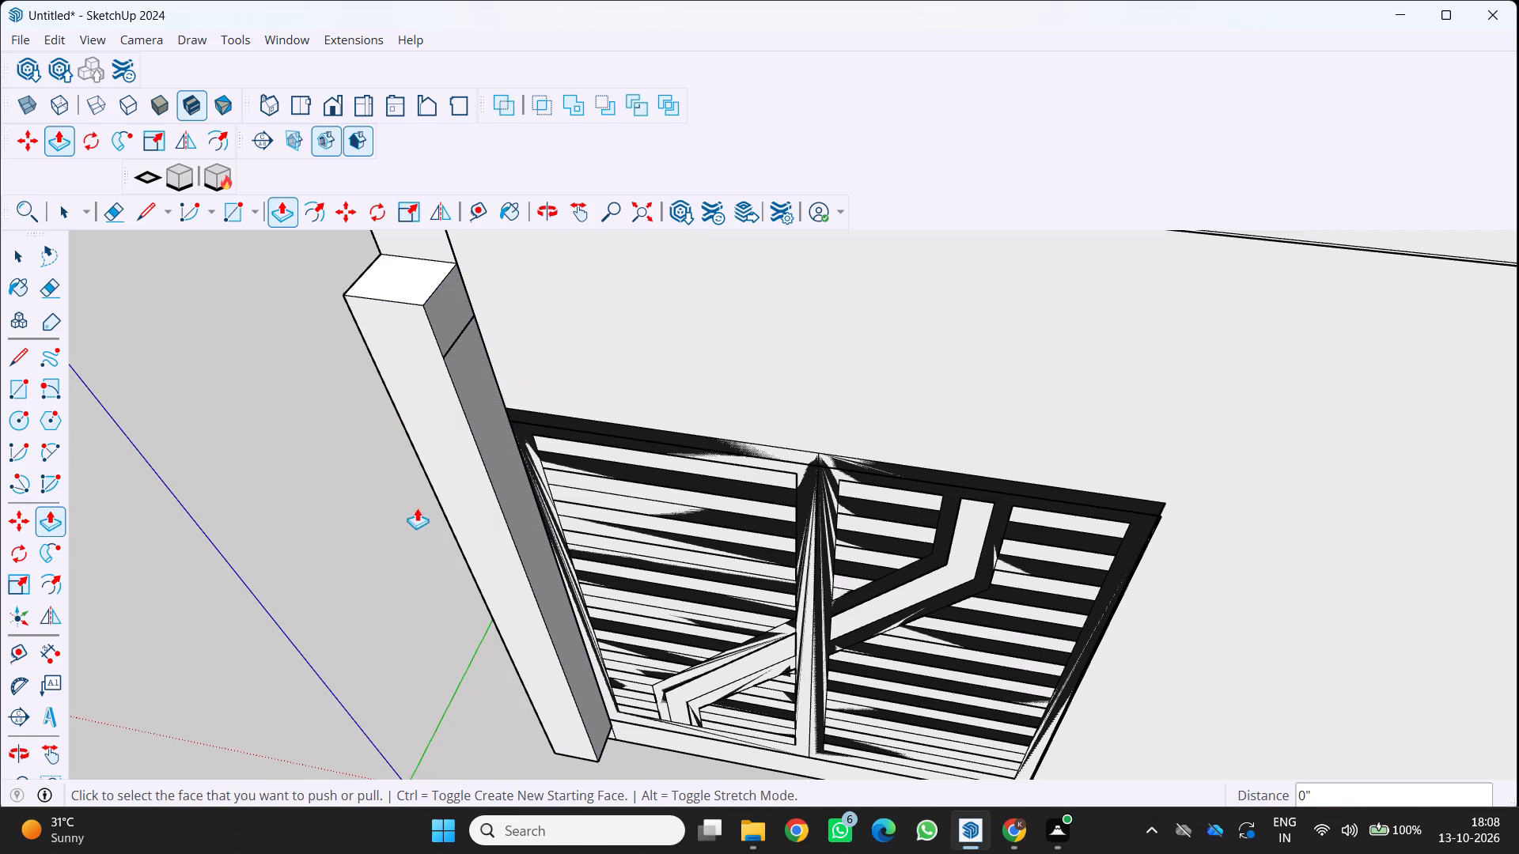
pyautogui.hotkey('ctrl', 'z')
# Draw a rectangle about 7' 2 1/4" by 6 1/2" on the wall above the gate, starting at the pillar's top corner.
pyautogui.scroll(-3, 915, 572)
pyautogui.moveTo(902, 560); pyautogui.dragTo(967, 440, button='middle')
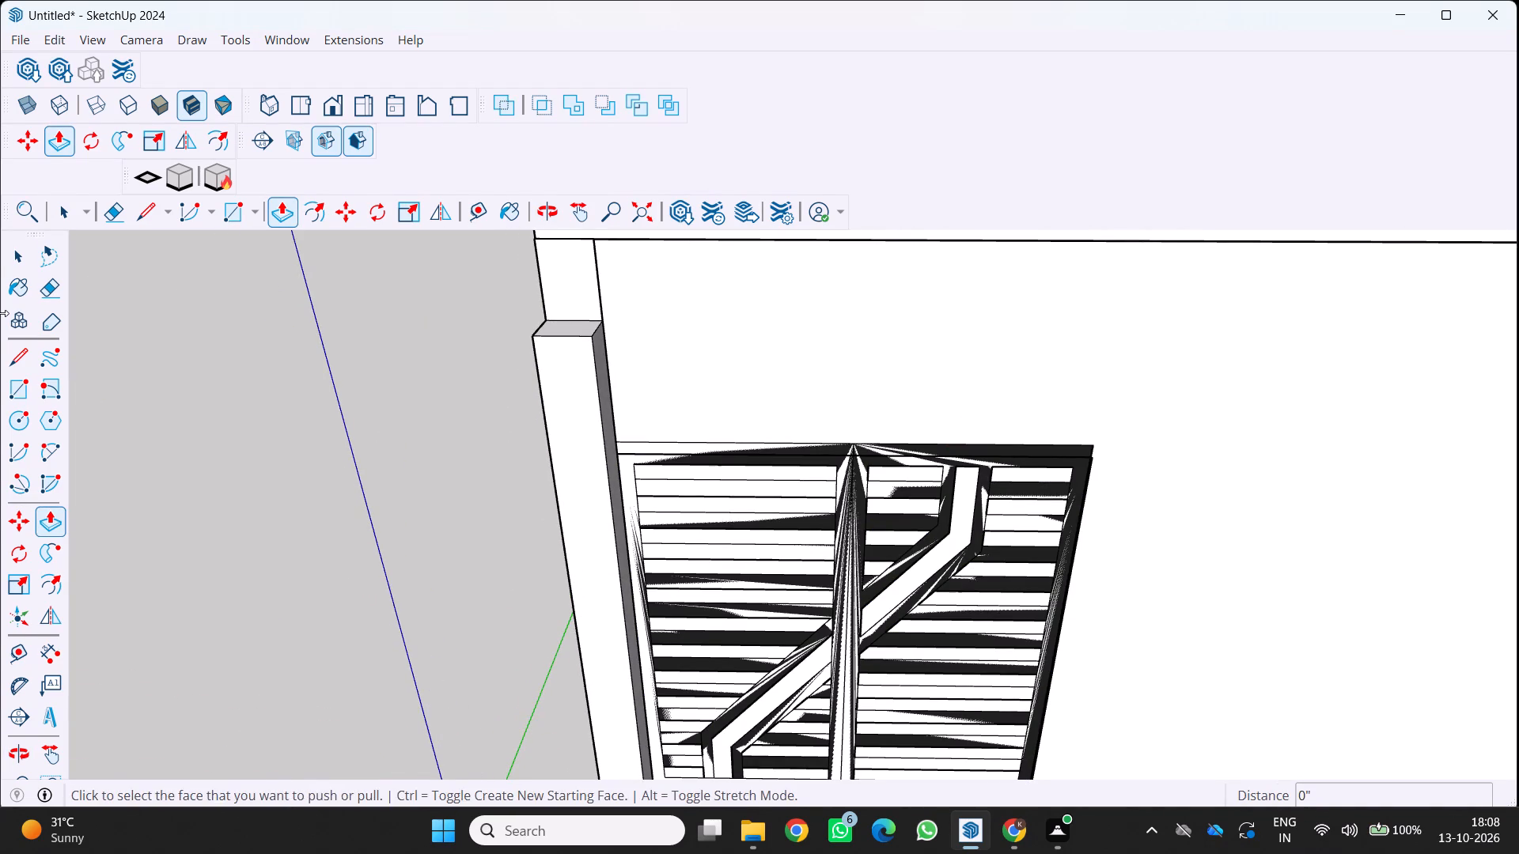
pyautogui.click(20, 387)
pyautogui.scroll(2, 856, 480)
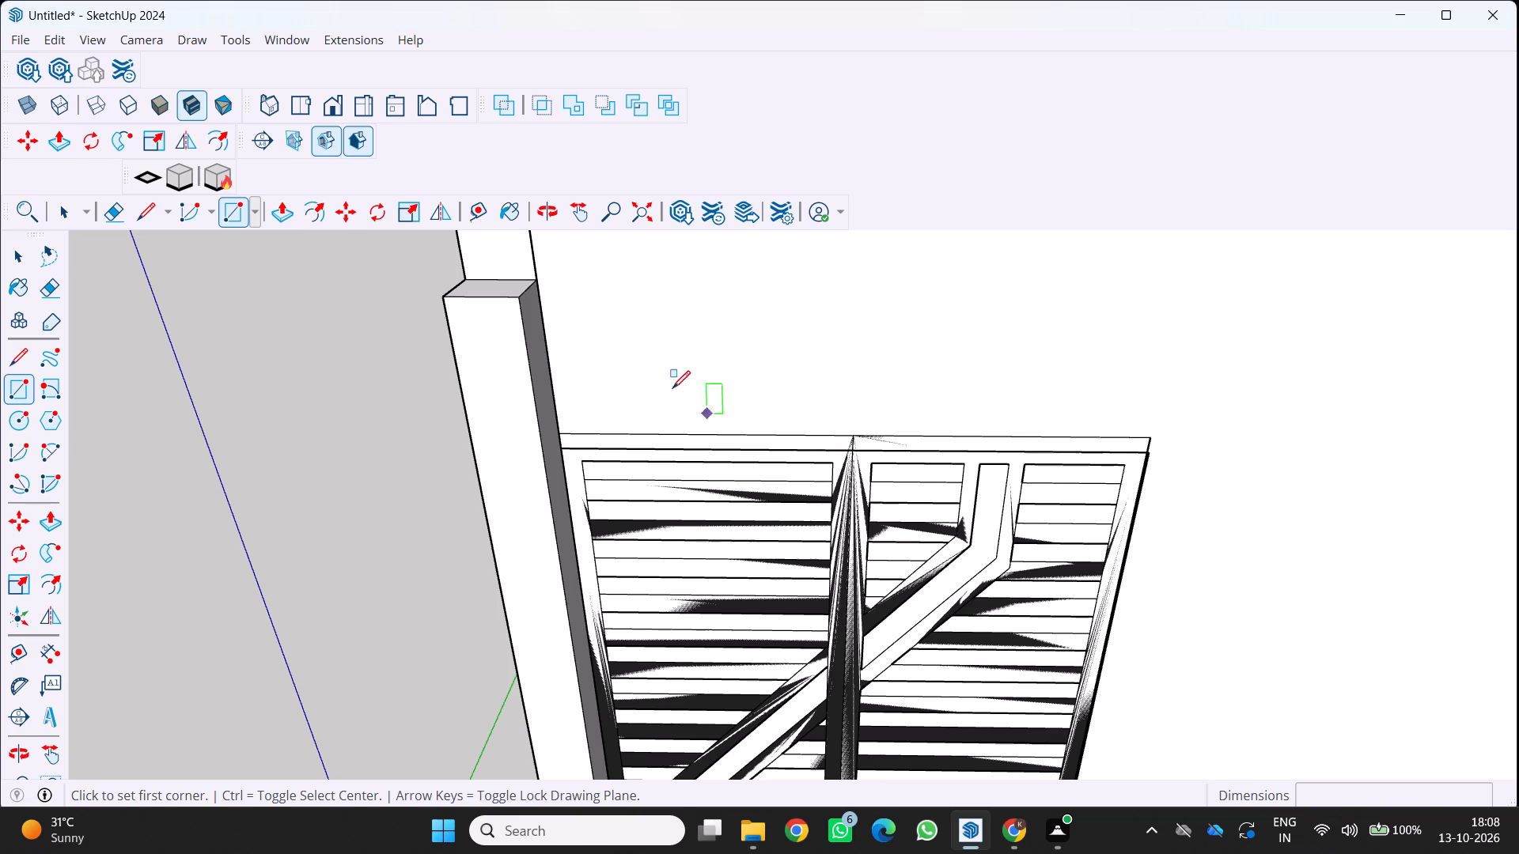
pyautogui.click(535, 288)
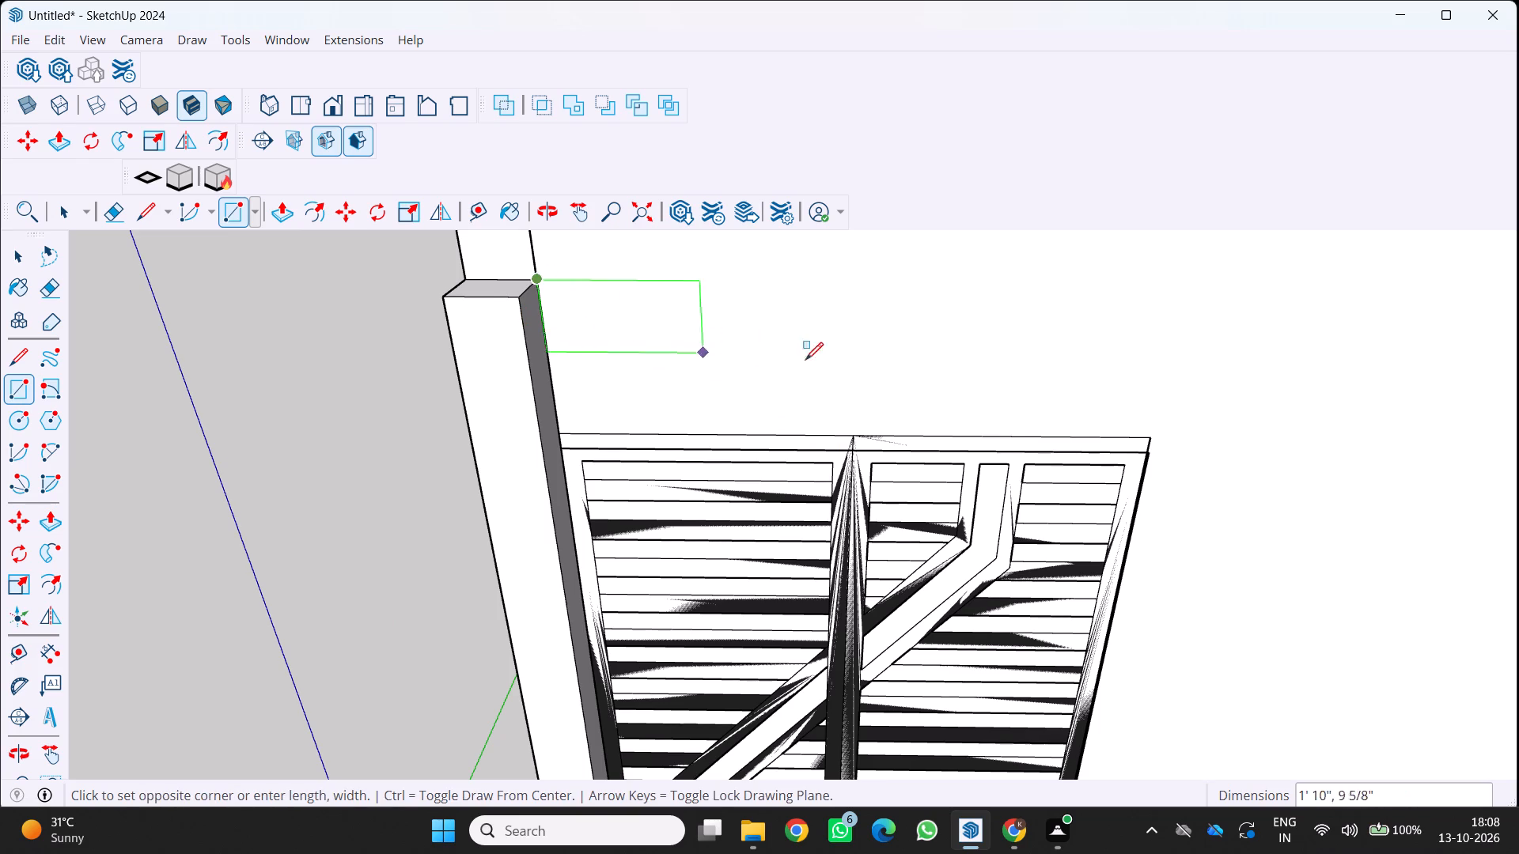
pyautogui.click(1217, 334)
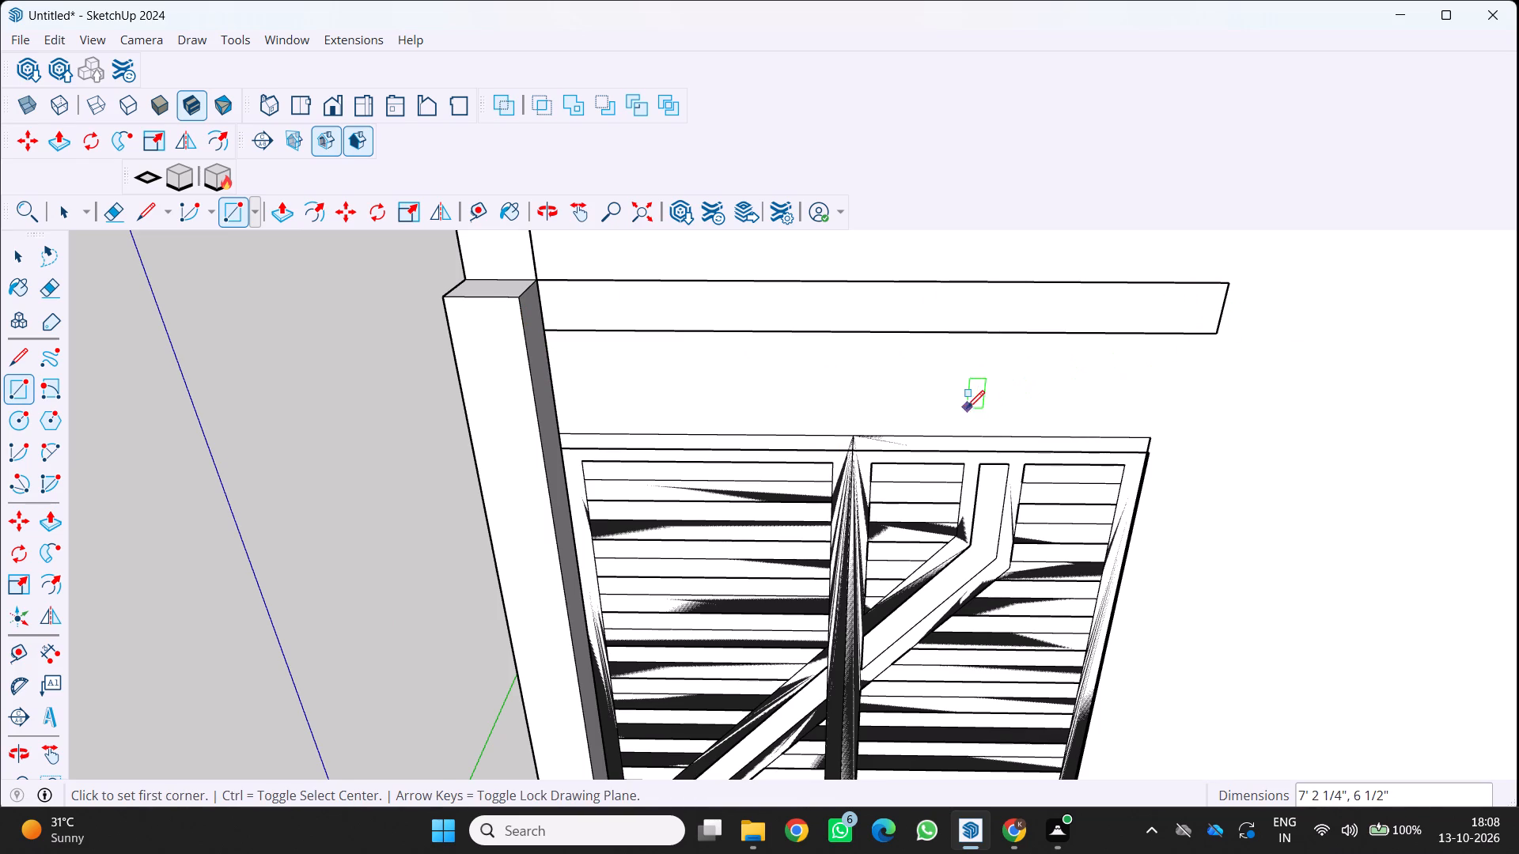
# Pull the rectangle above the gate out from the wall about 8 1/4", flush with the pillar's front, forming the top band.
pyautogui.press('p')
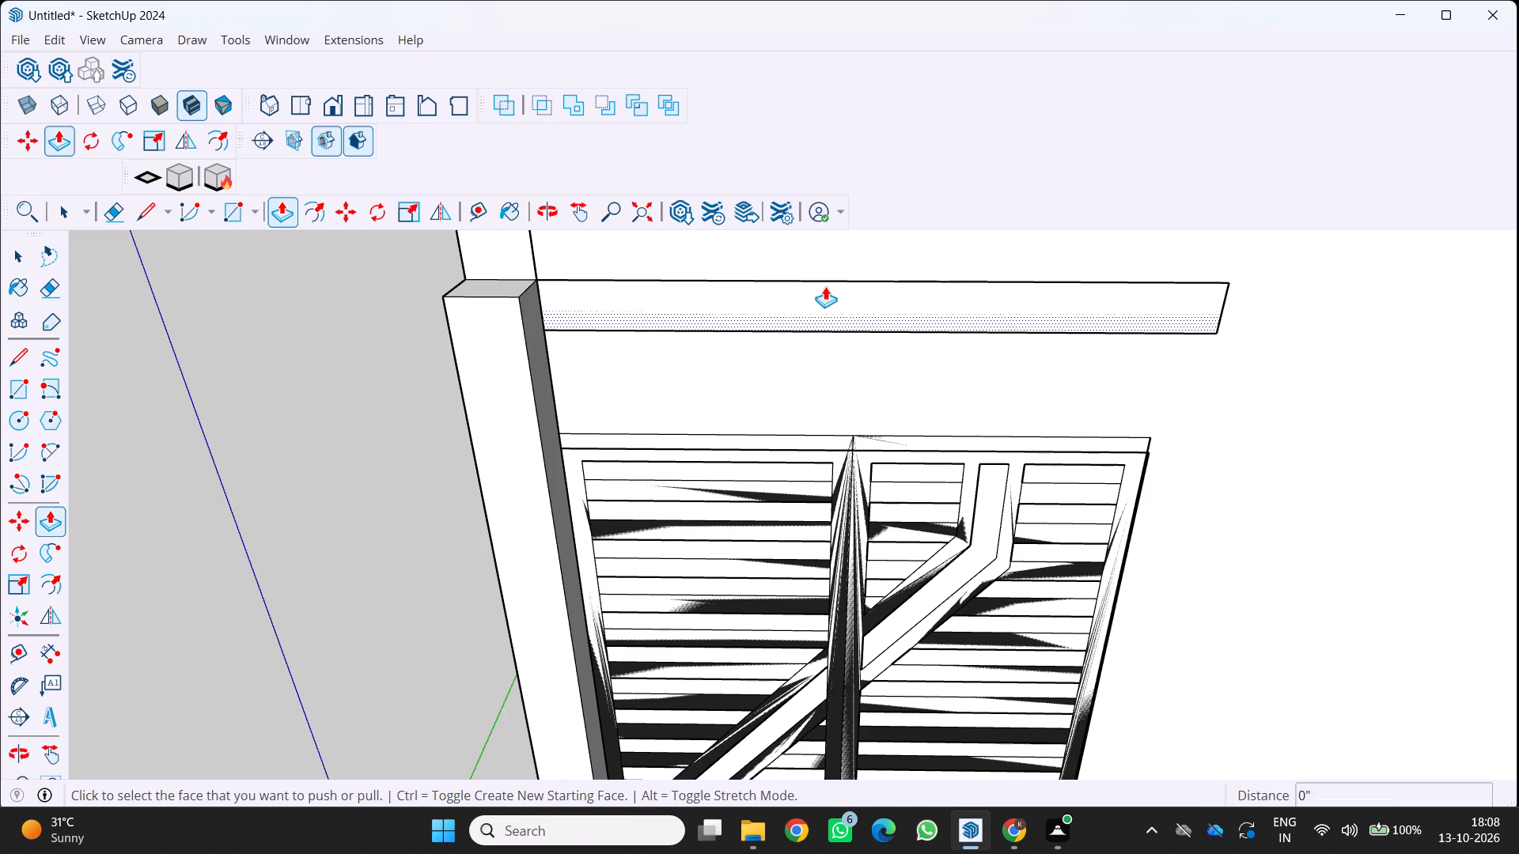
pyautogui.click(823, 291)
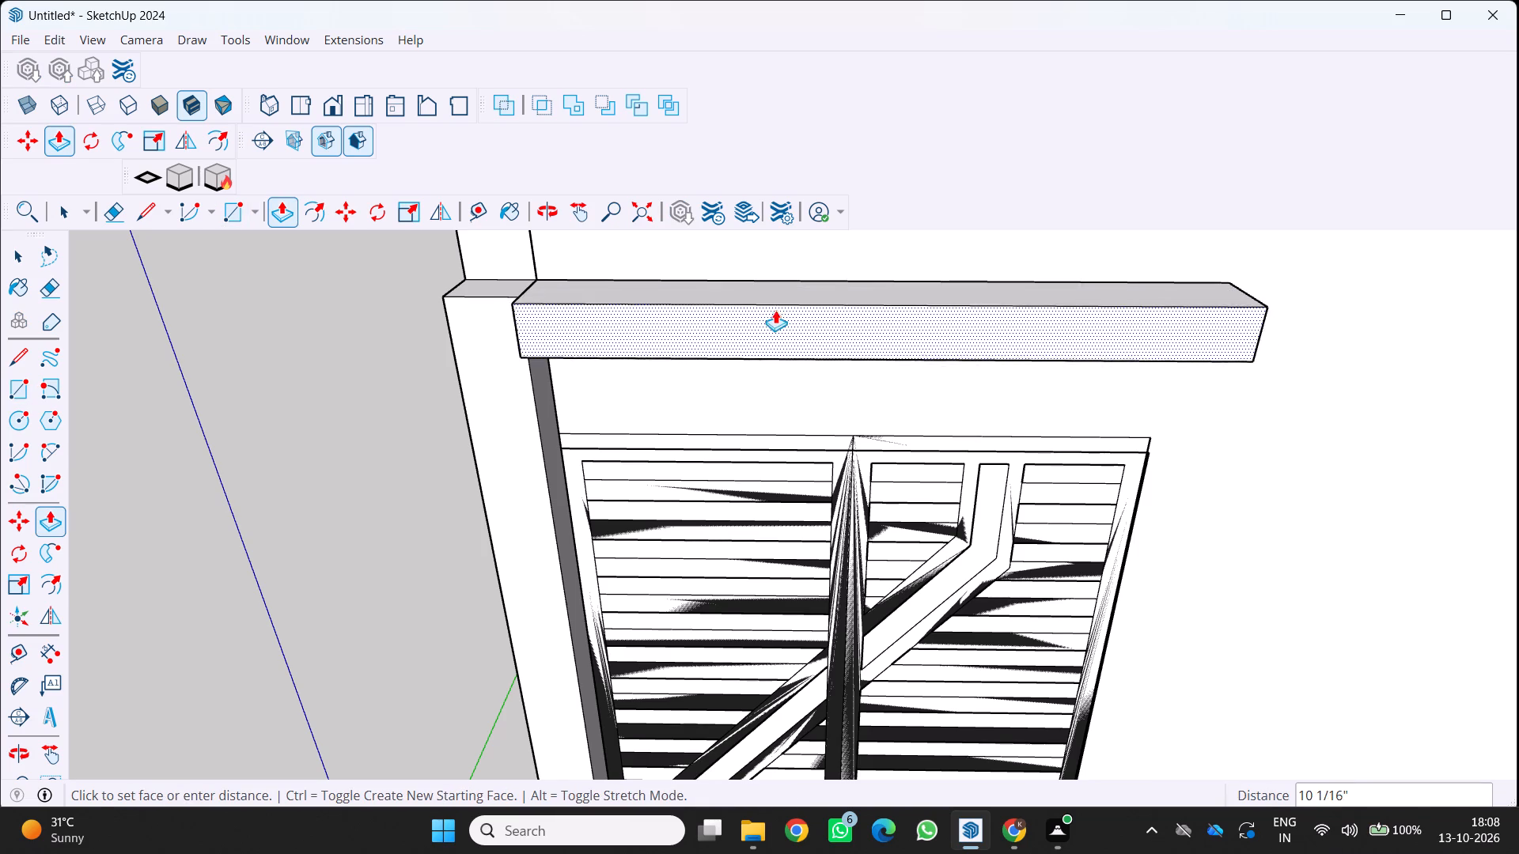
pyautogui.scroll(-3, 713, 313)
pyautogui.scroll(-4, 622, 310)
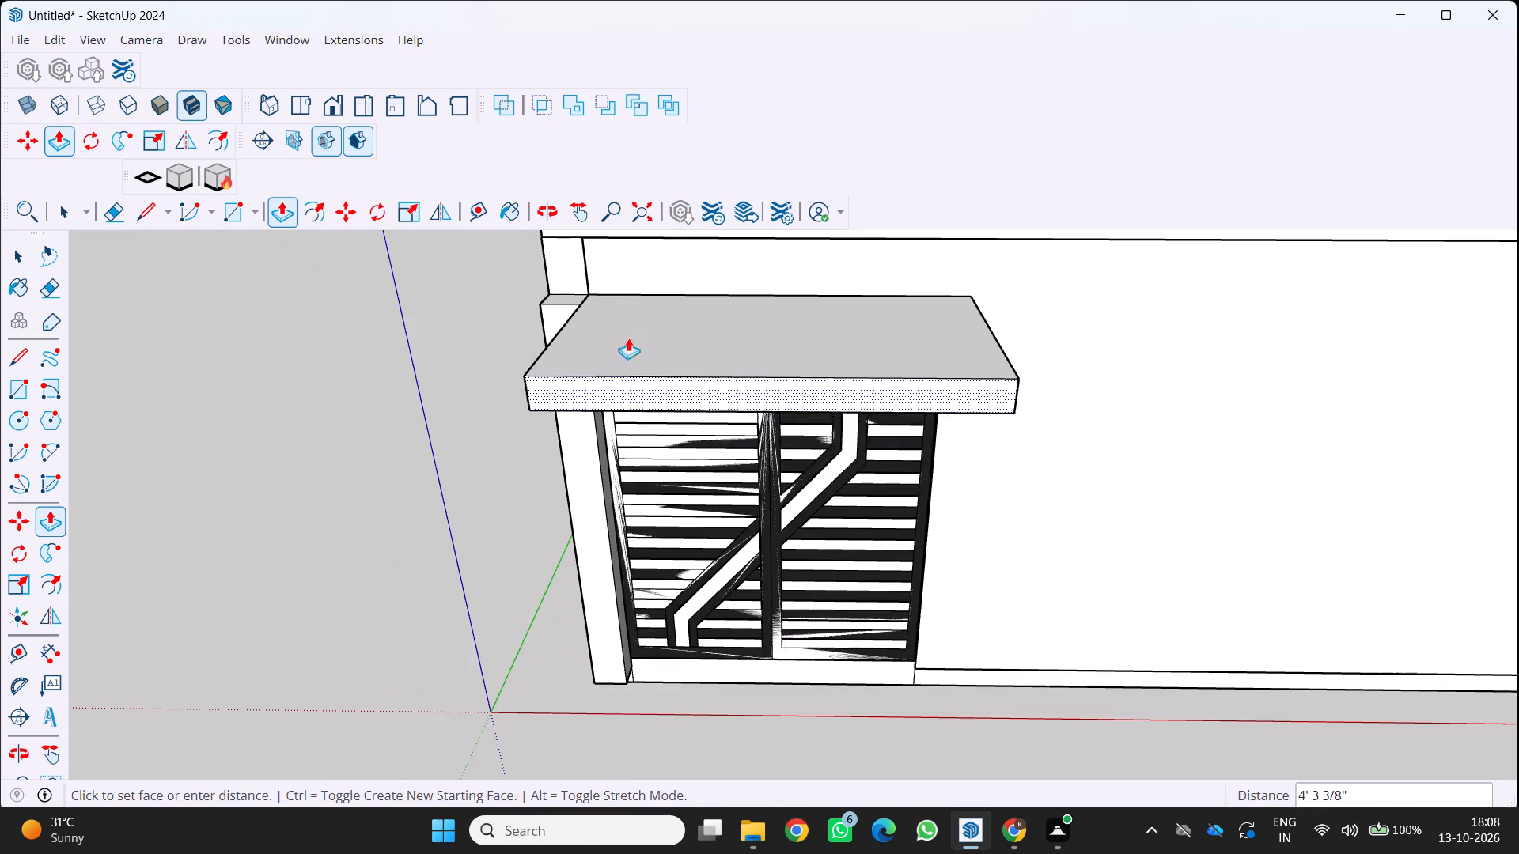
pyautogui.moveTo(600, 380); pyautogui.dragTo(688, 274, button='middle')
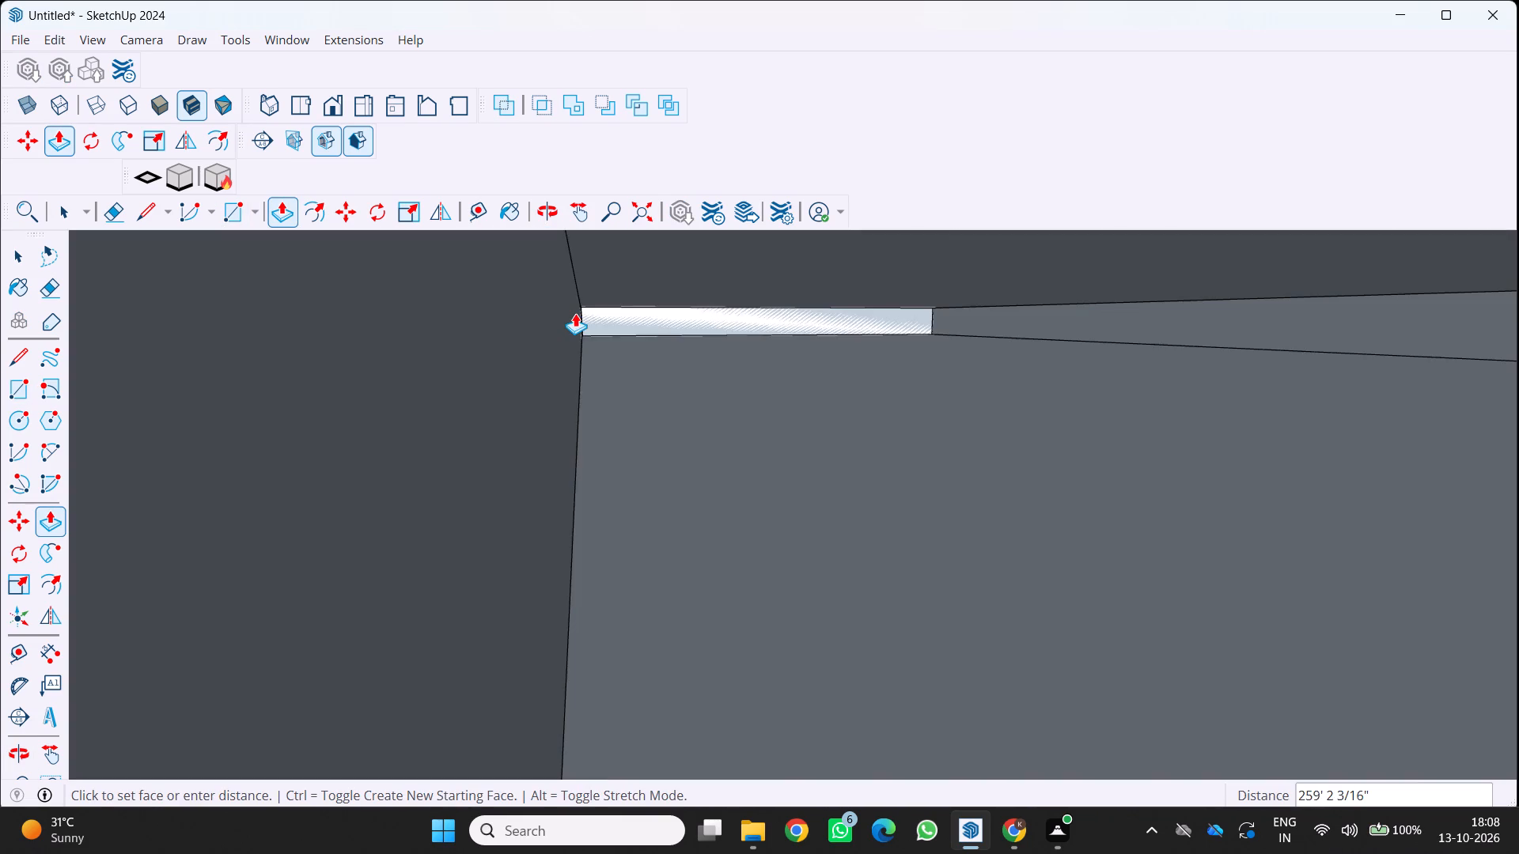
pyautogui.scroll(-7, 585, 326)
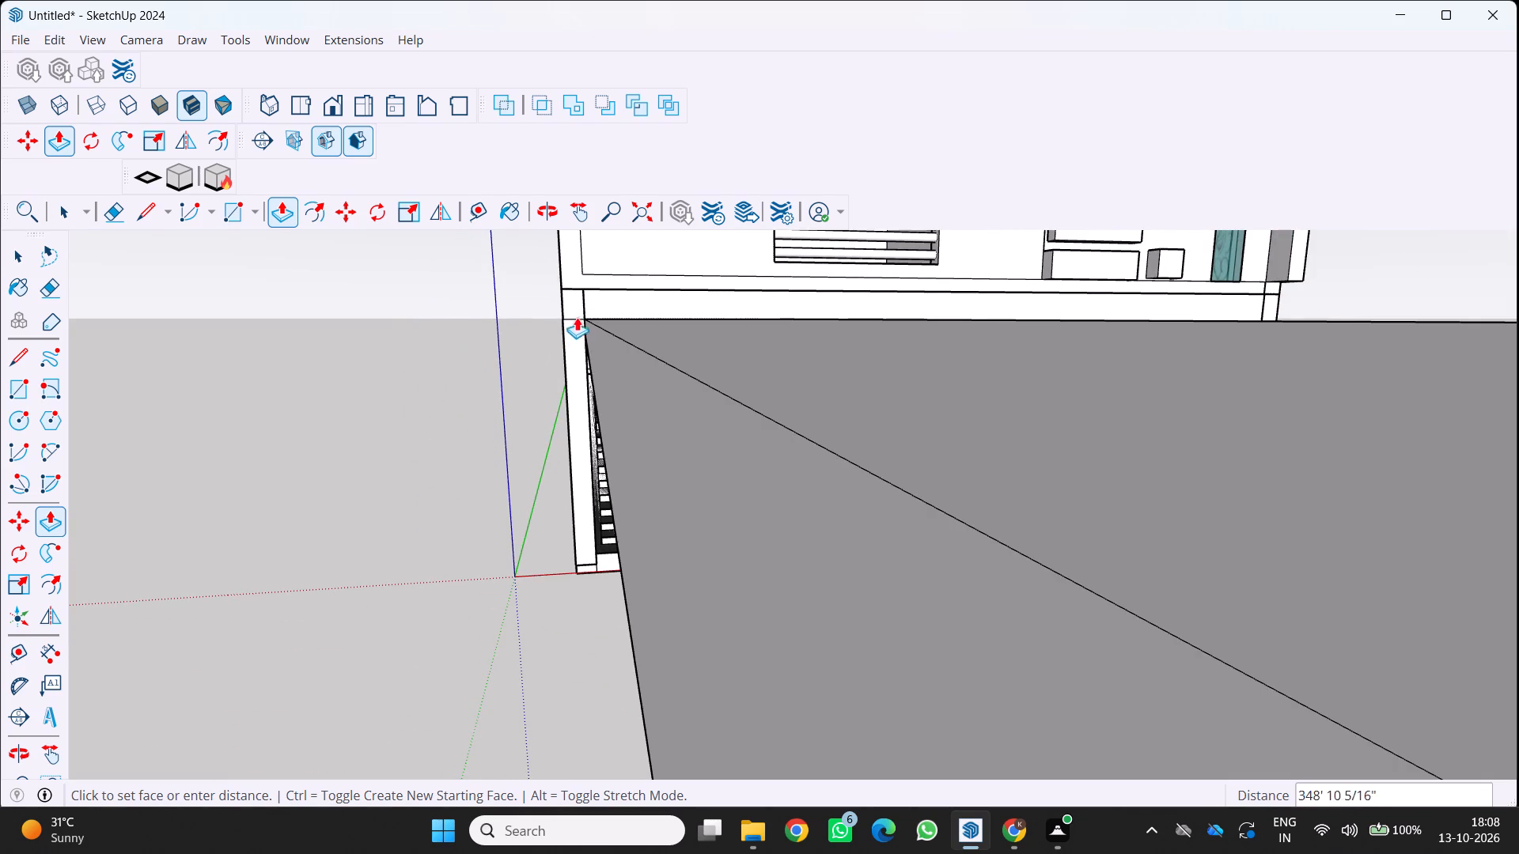
pyautogui.scroll(-5, 563, 317)
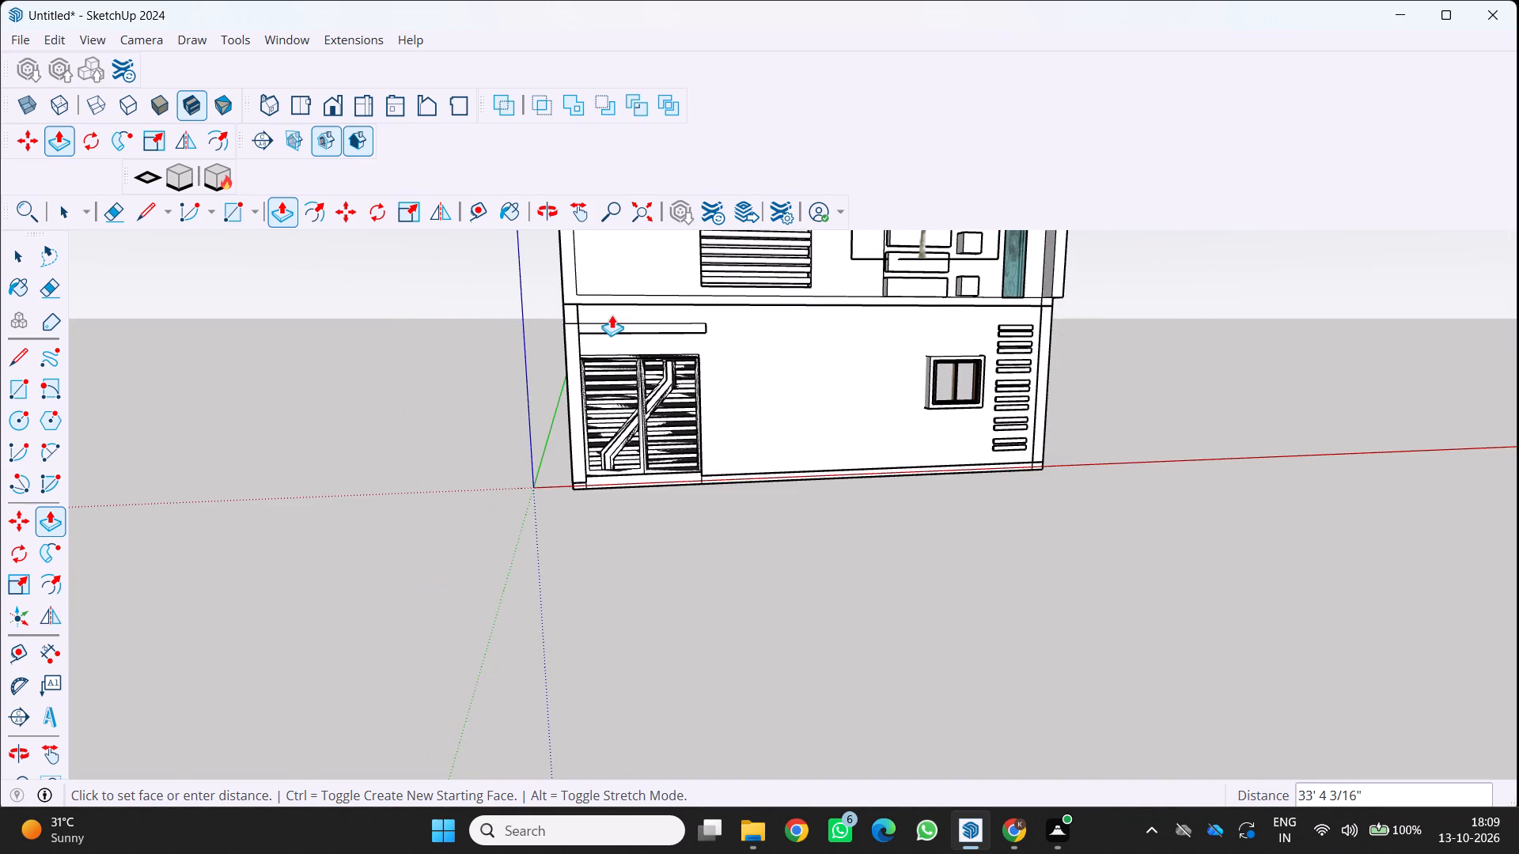
pyautogui.click(612, 315)
pyautogui.scroll(2, 559, 332)
pyautogui.moveTo(561, 331); pyautogui.dragTo(406, 416, button='middle')
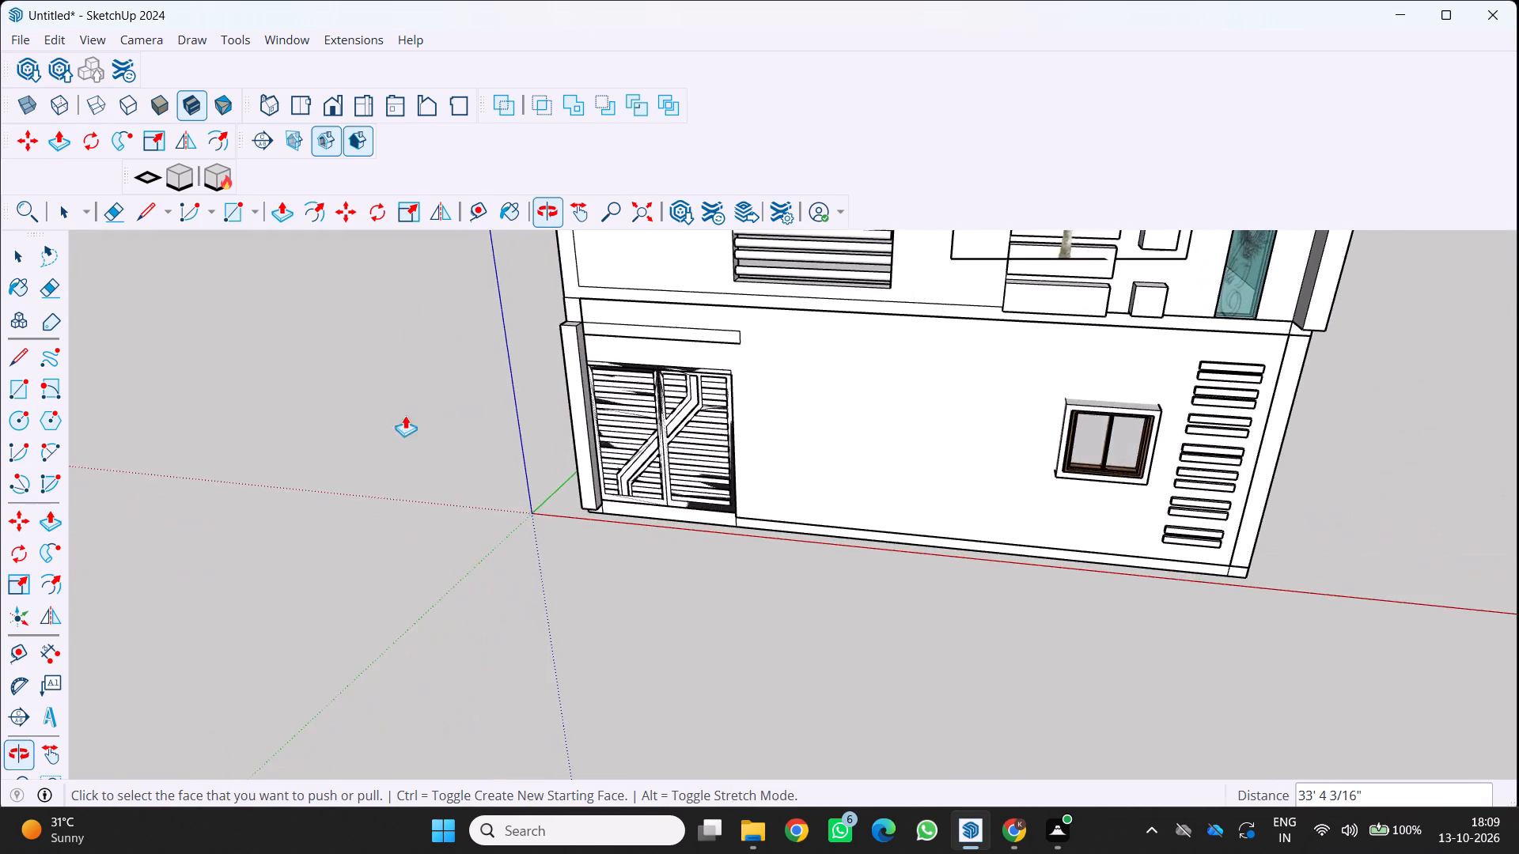
pyautogui.scroll(2, 627, 358)
pyautogui.click(624, 321)
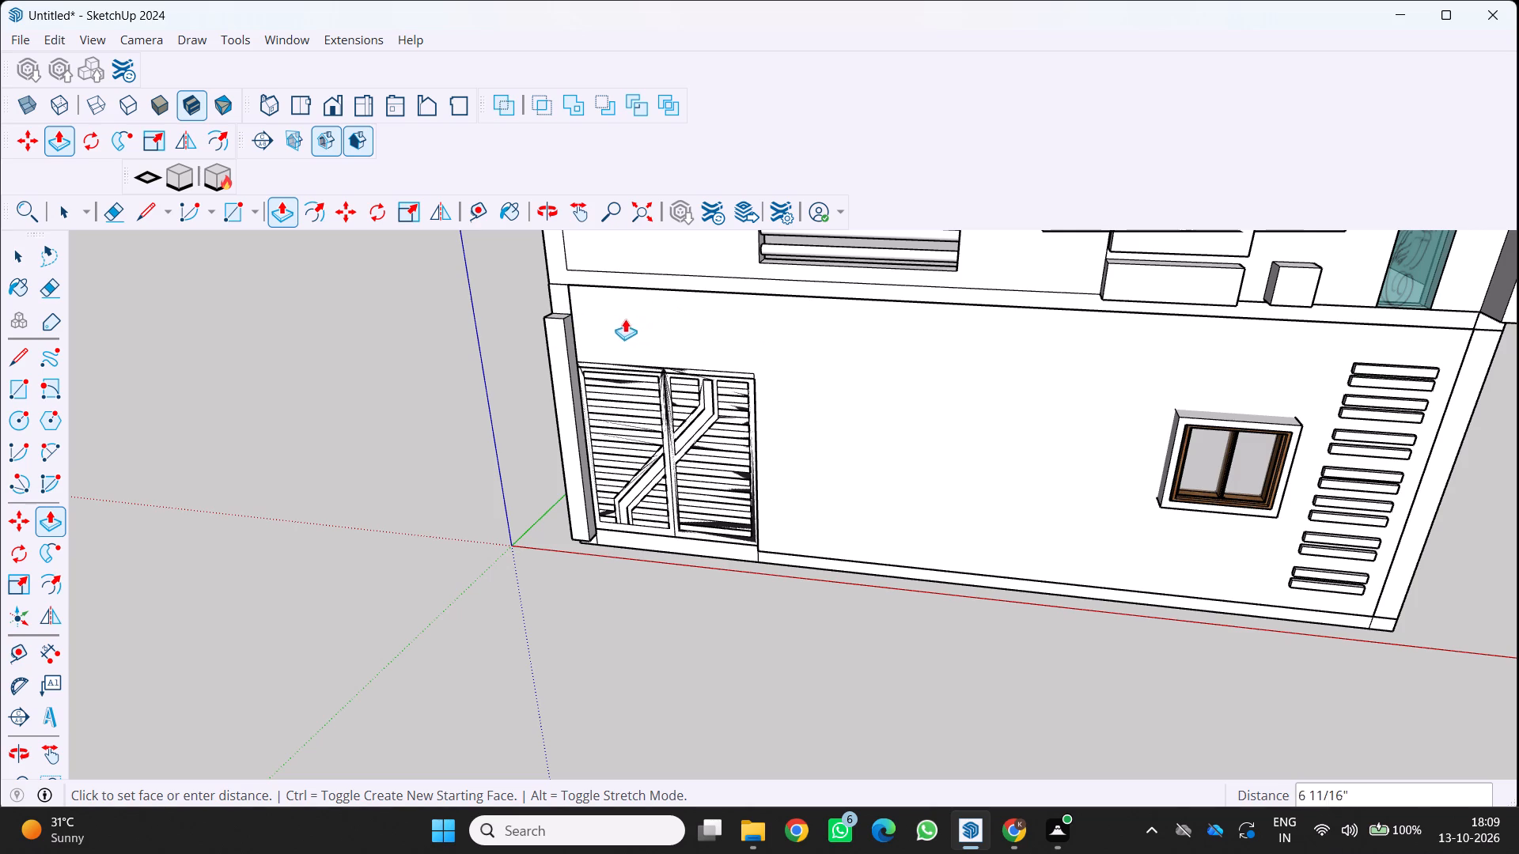
pyautogui.click(612, 318)
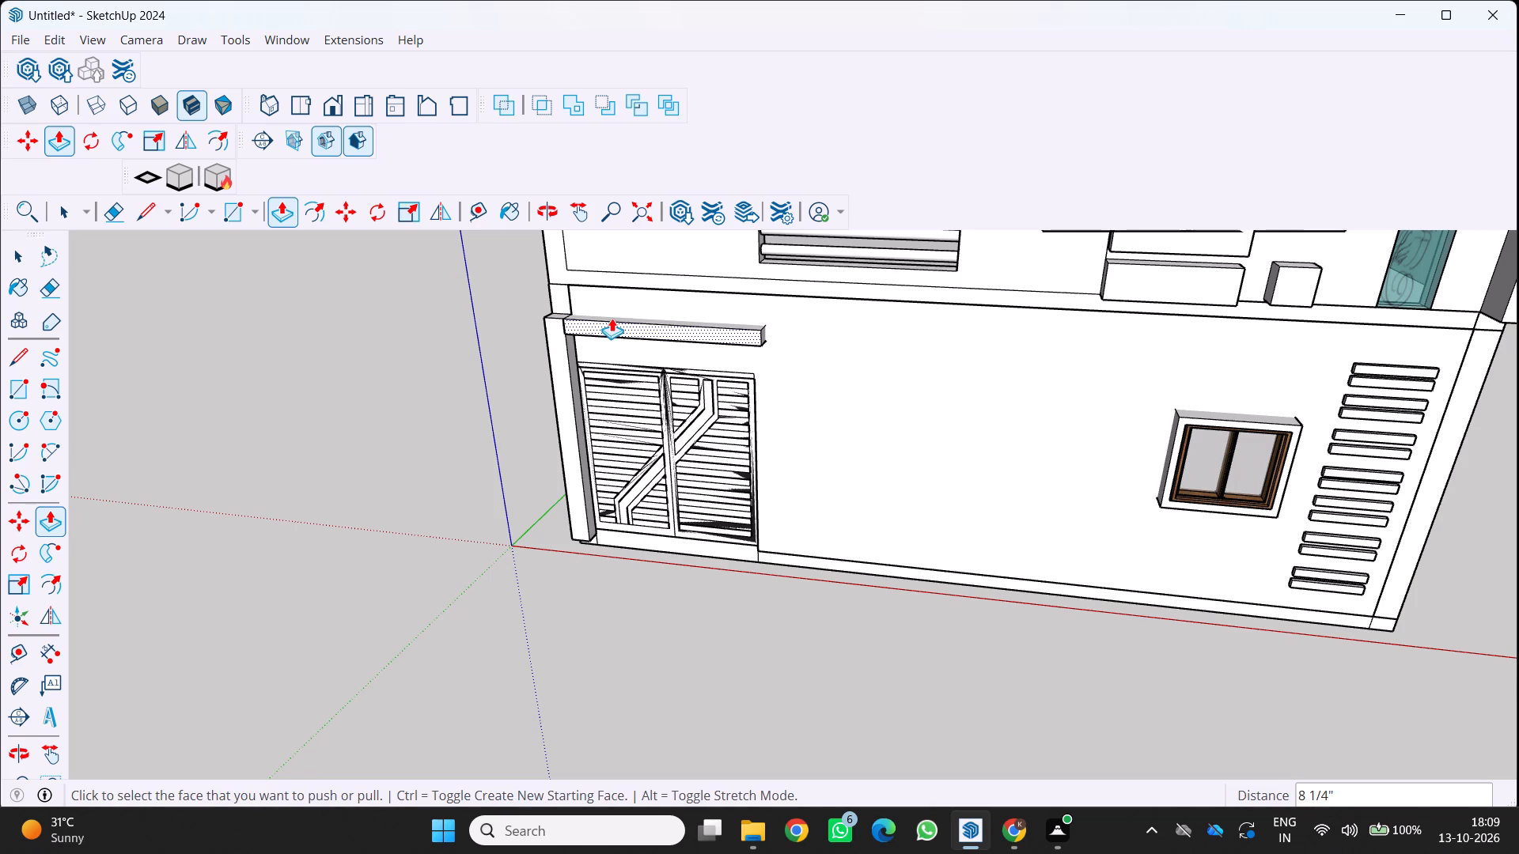
# Pull the underside of the top band down about 2 5/16" to make the band deeper.
pyautogui.scroll(10, 550, 338)
pyautogui.scroll(2, 612, 305)
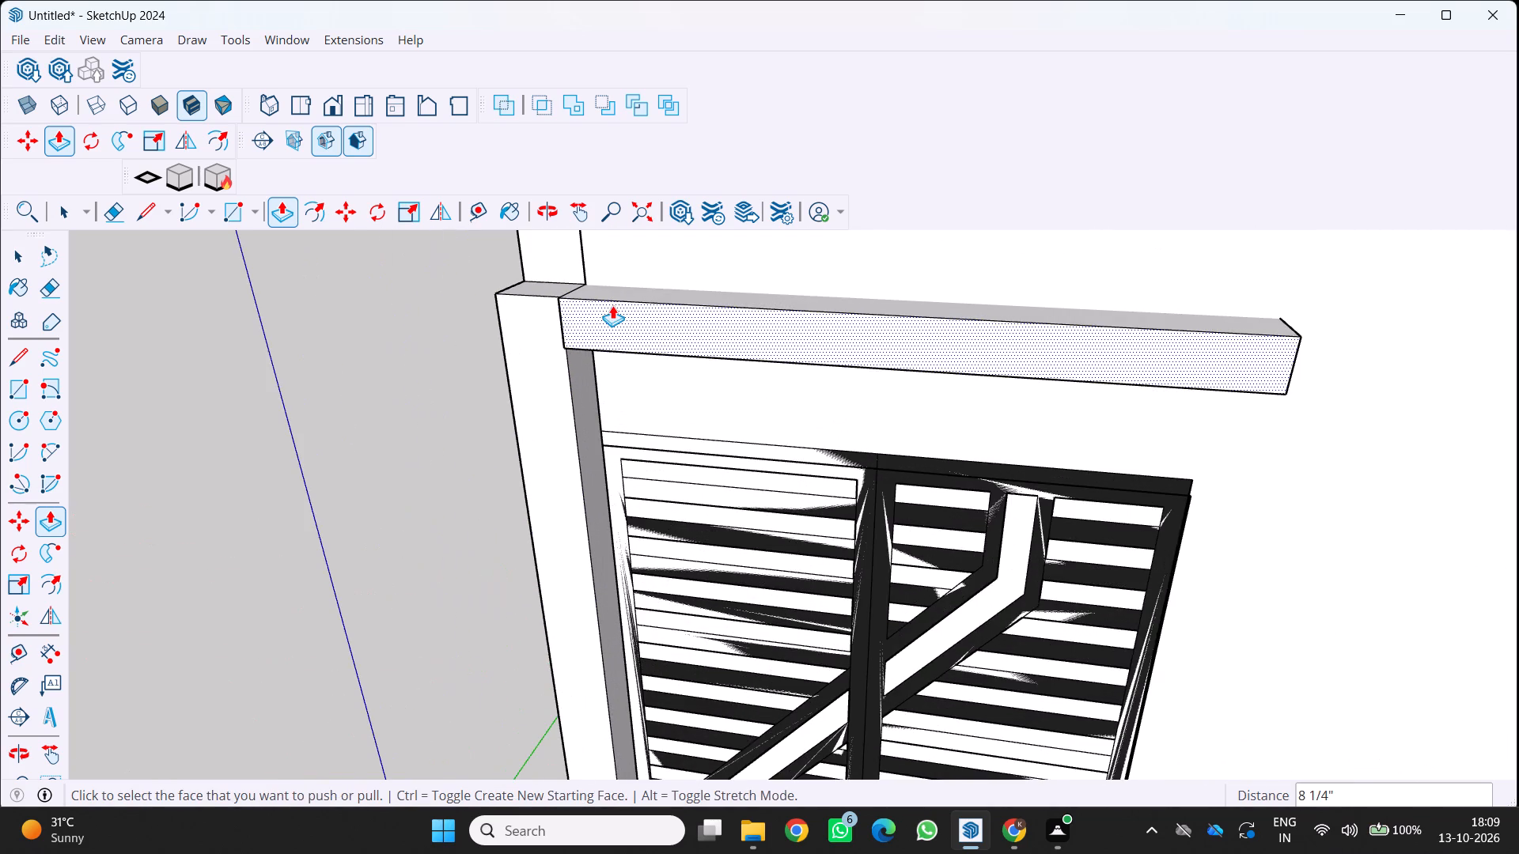
pyautogui.scroll(-7, 612, 305)
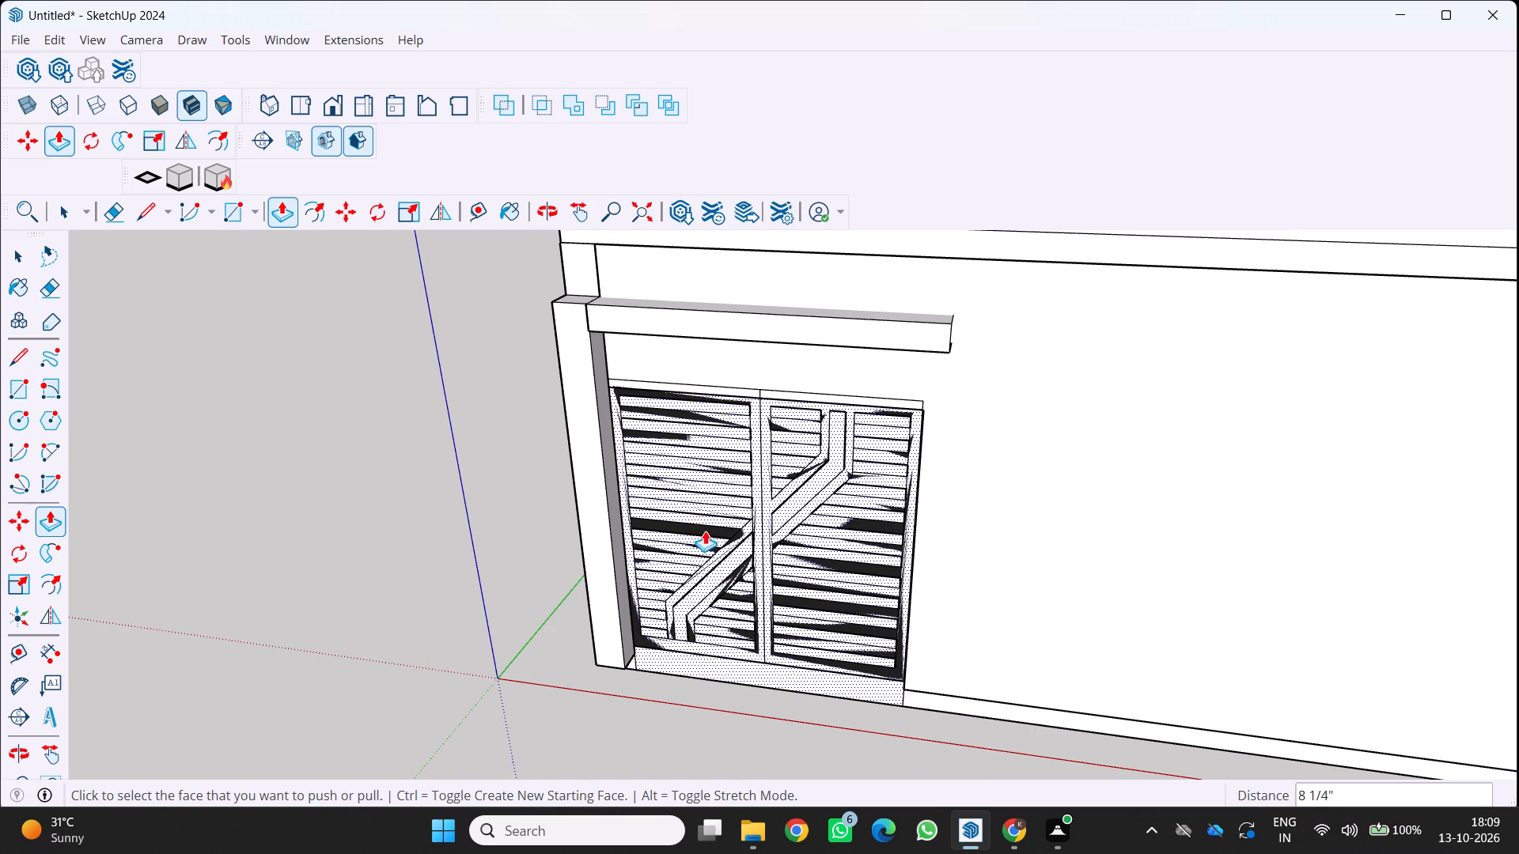
pyautogui.moveTo(710, 534); pyautogui.dragTo(774, 467, button='middle')
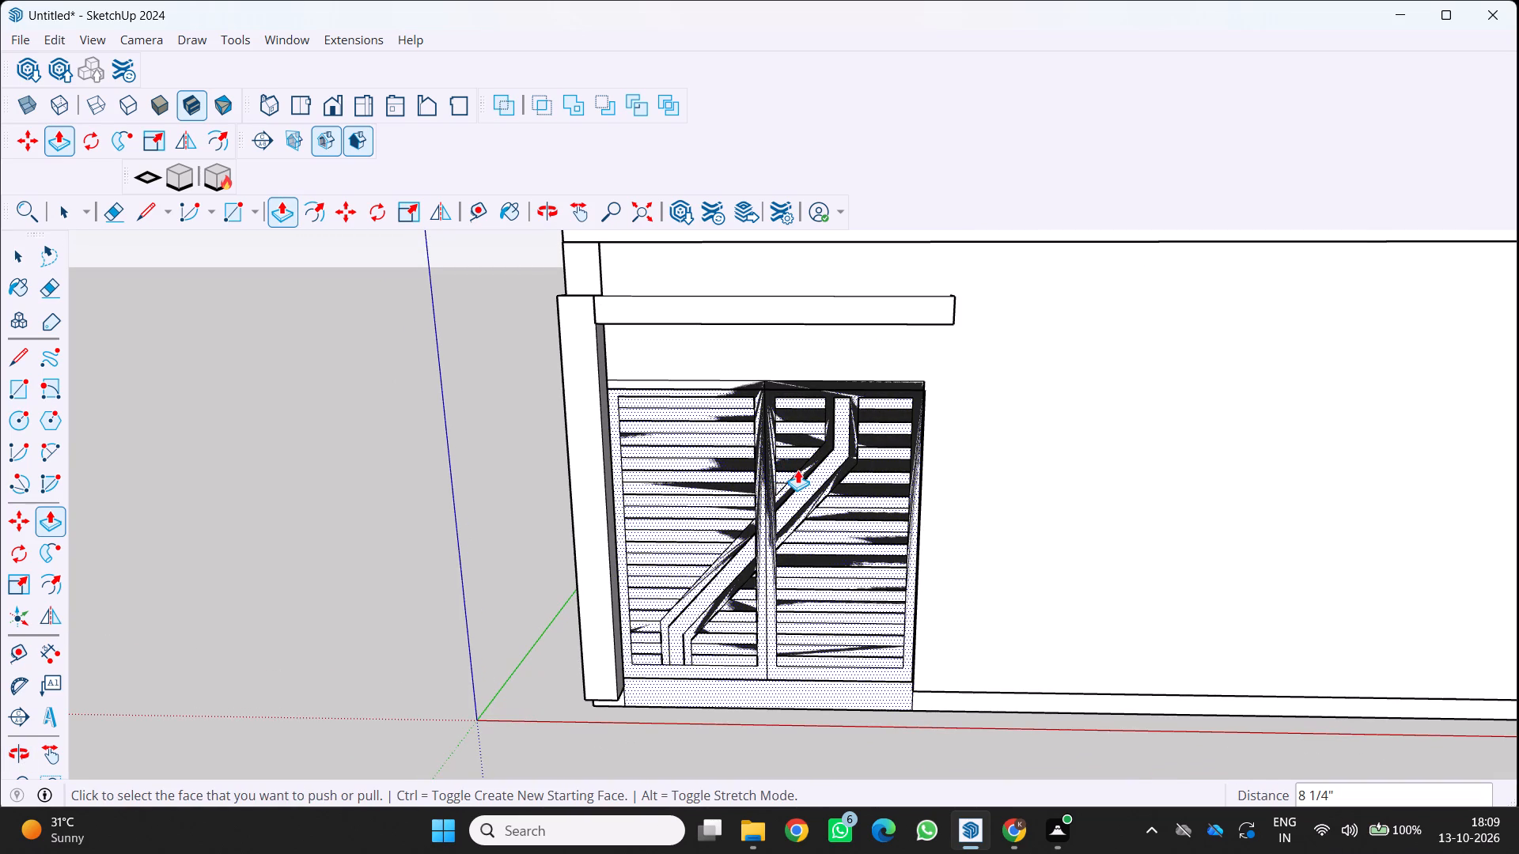
pyautogui.moveTo(701, 297); pyautogui.dragTo(750, 228, button='middle')
pyautogui.scroll(3, 736, 336)
pyautogui.scroll(1, 652, 347)
pyautogui.scroll(1, 611, 289)
pyautogui.moveTo(611, 289); pyautogui.dragTo(619, 281, button='middle')
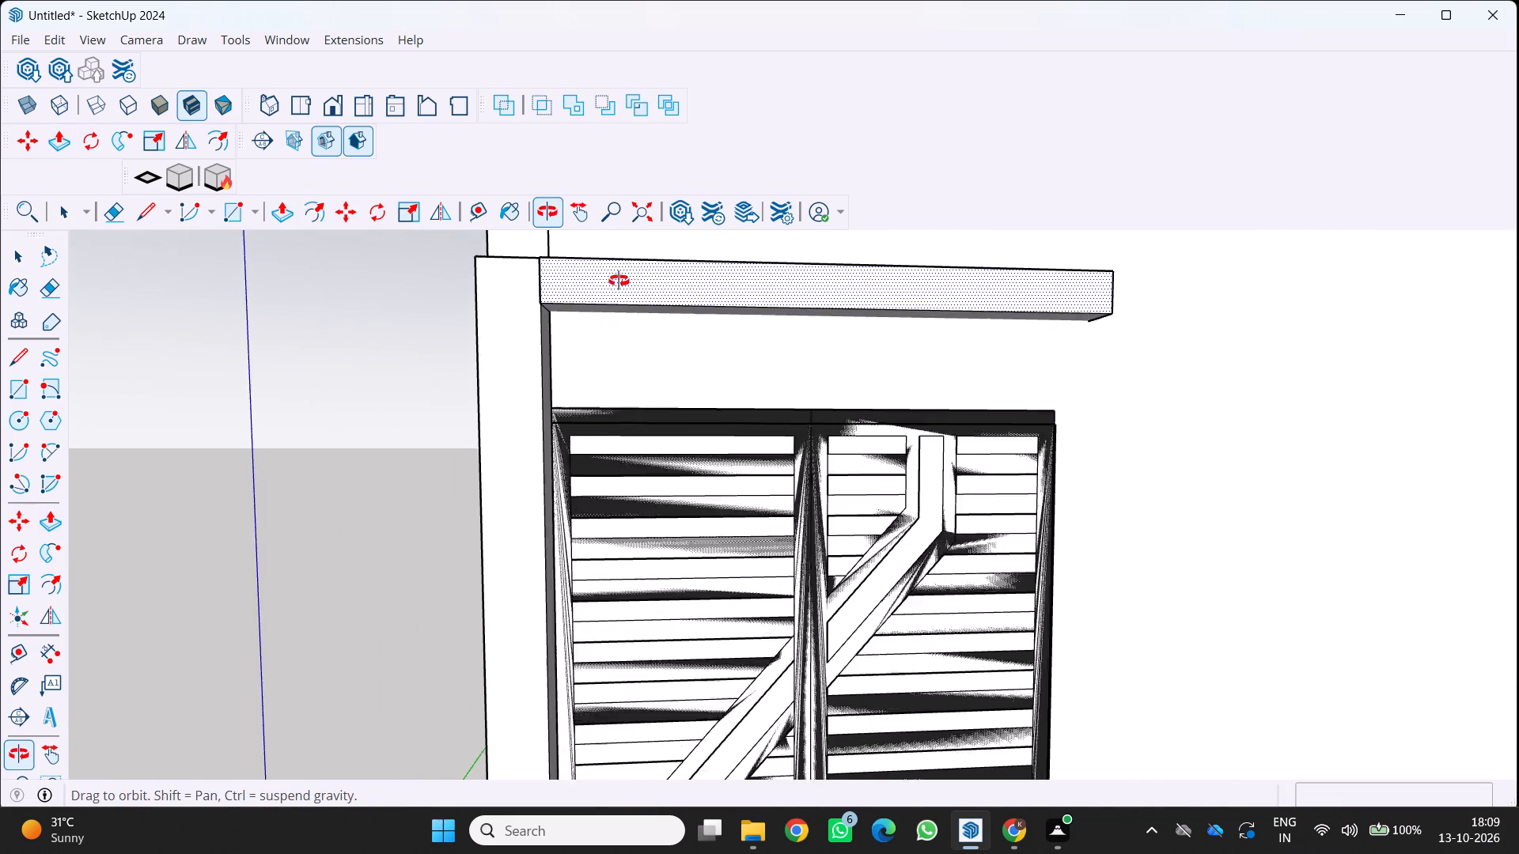
pyautogui.scroll(1, 619, 281)
pyautogui.moveTo(619, 281); pyautogui.dragTo(646, 238, button='middle')
pyautogui.click(608, 314)
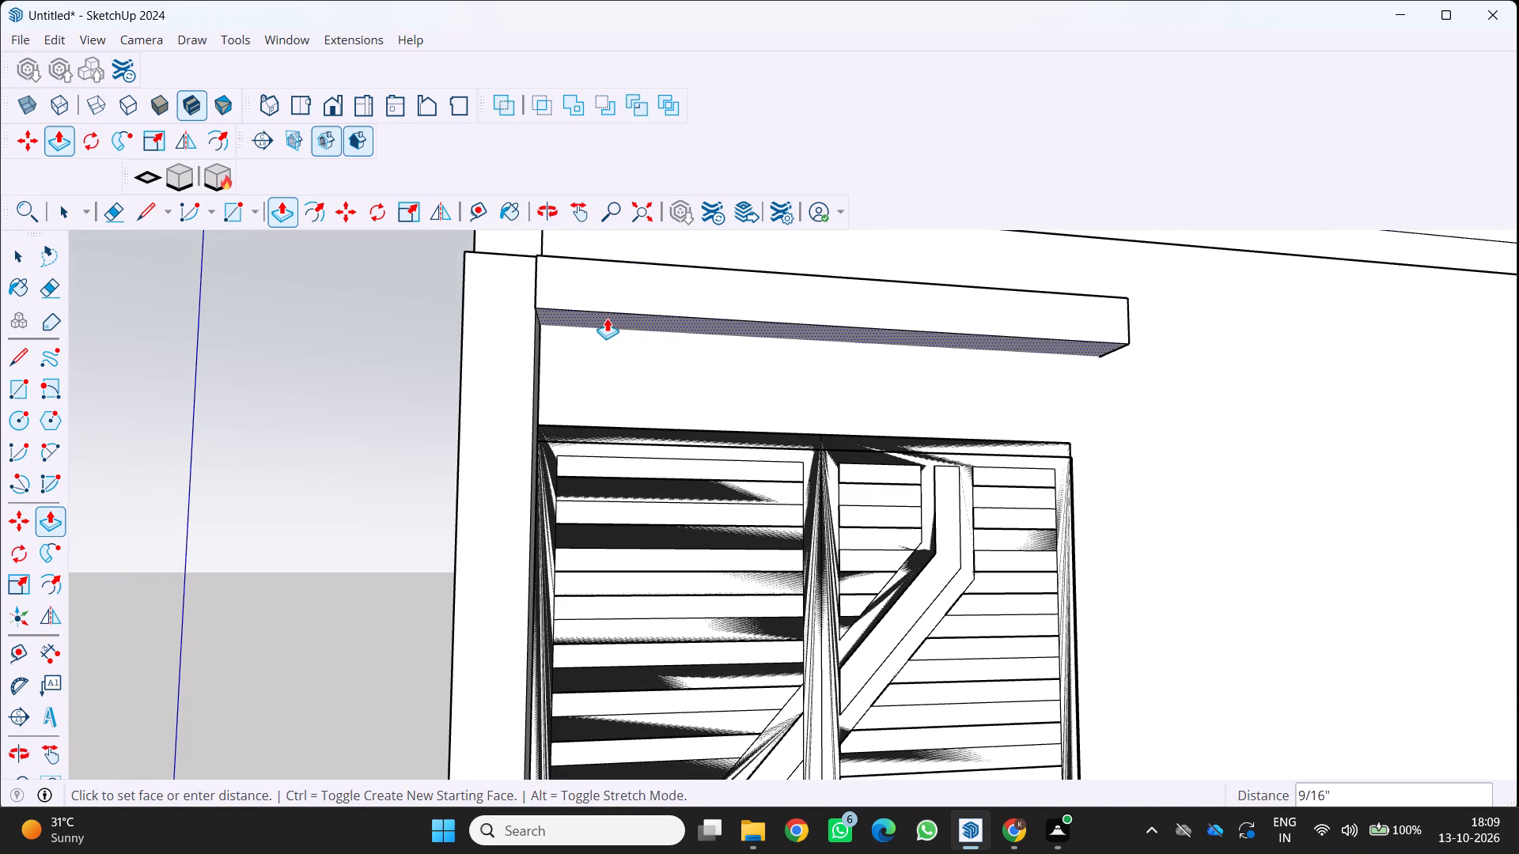
pyautogui.click(596, 330)
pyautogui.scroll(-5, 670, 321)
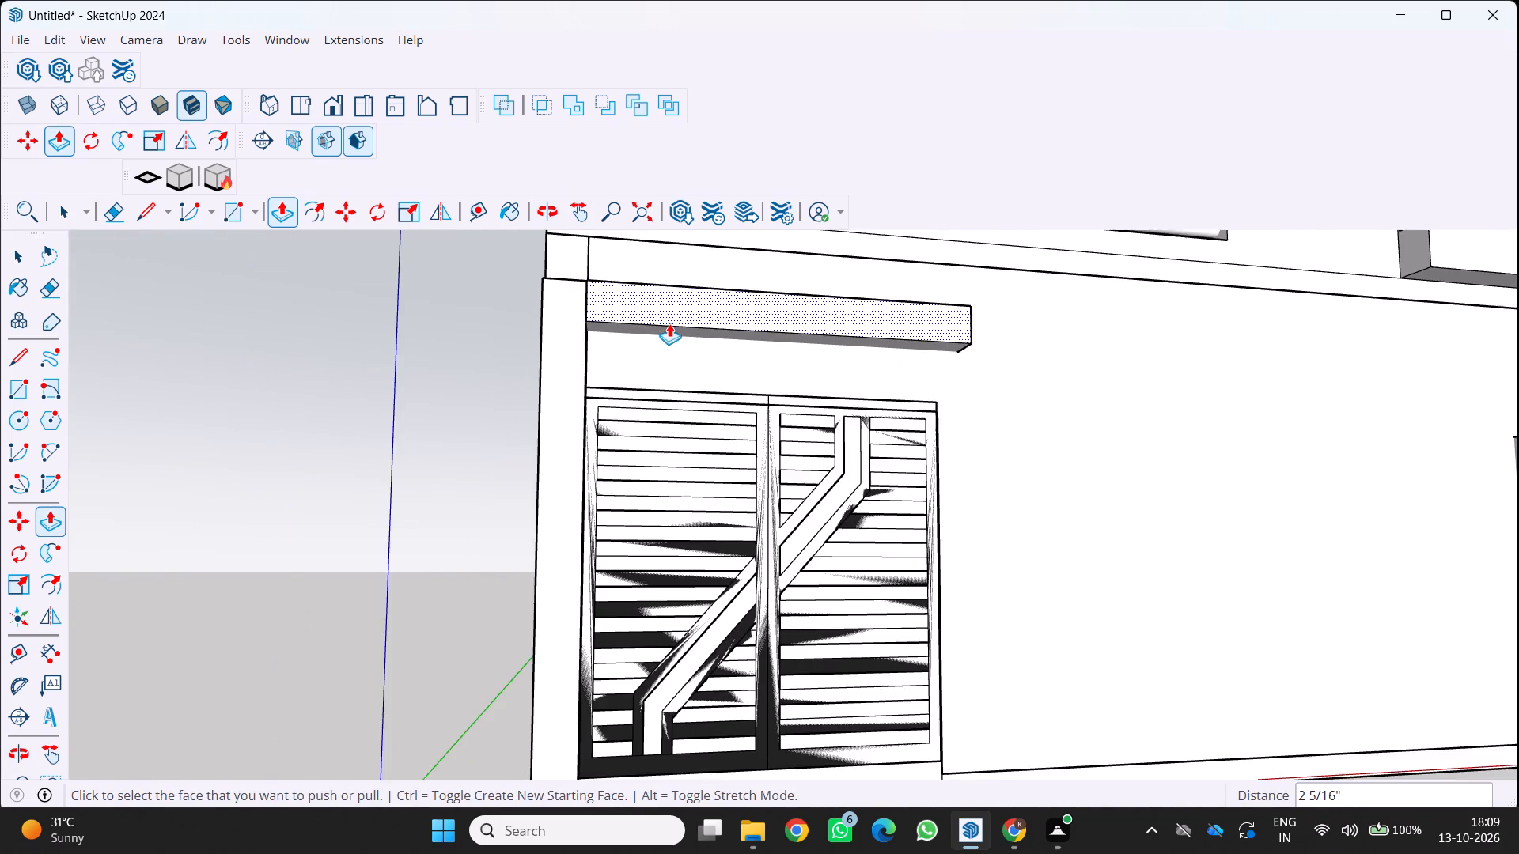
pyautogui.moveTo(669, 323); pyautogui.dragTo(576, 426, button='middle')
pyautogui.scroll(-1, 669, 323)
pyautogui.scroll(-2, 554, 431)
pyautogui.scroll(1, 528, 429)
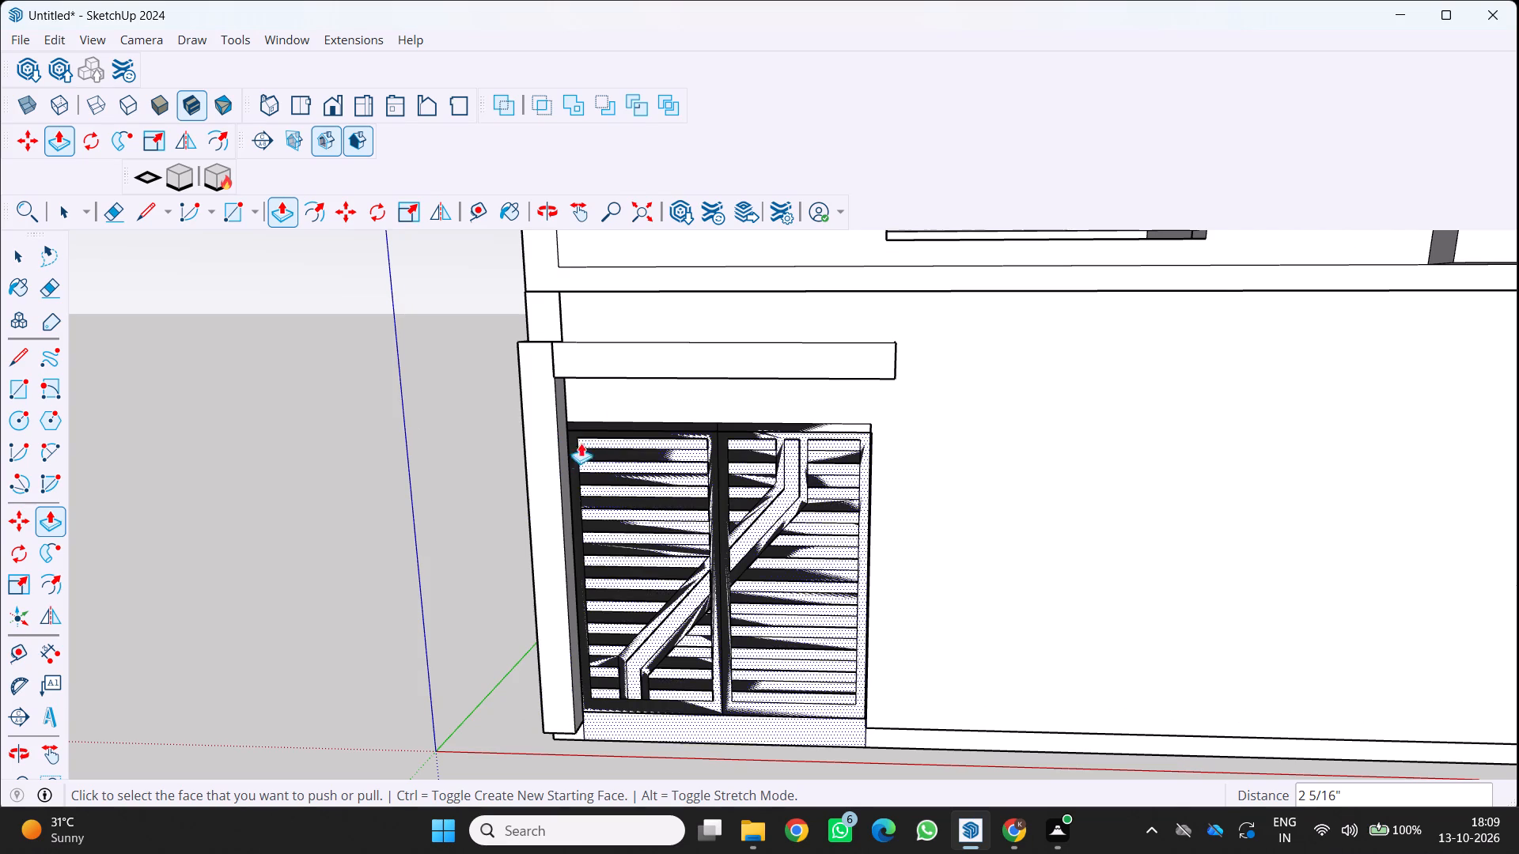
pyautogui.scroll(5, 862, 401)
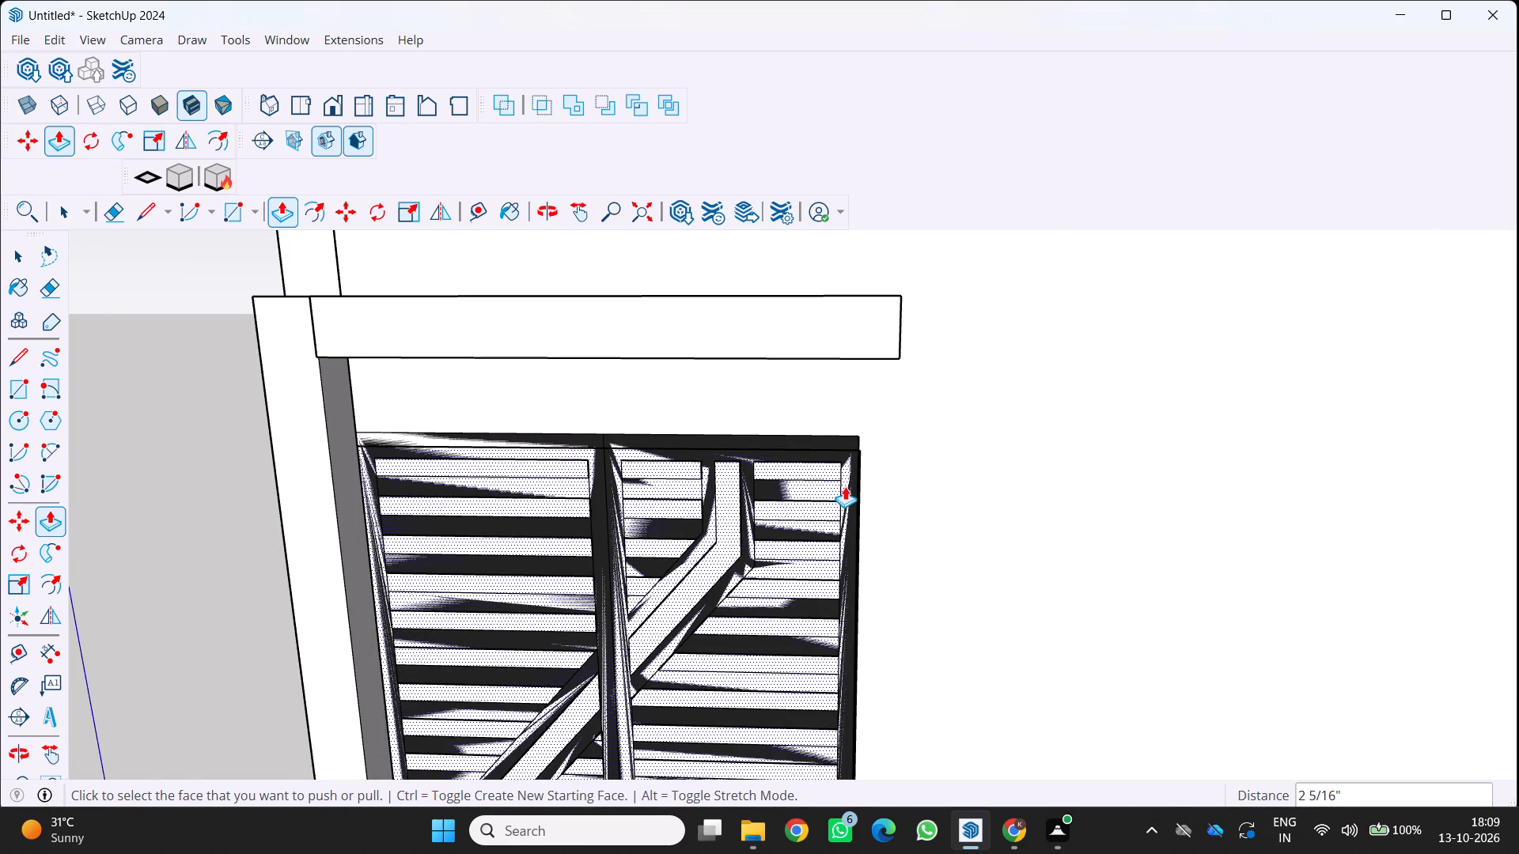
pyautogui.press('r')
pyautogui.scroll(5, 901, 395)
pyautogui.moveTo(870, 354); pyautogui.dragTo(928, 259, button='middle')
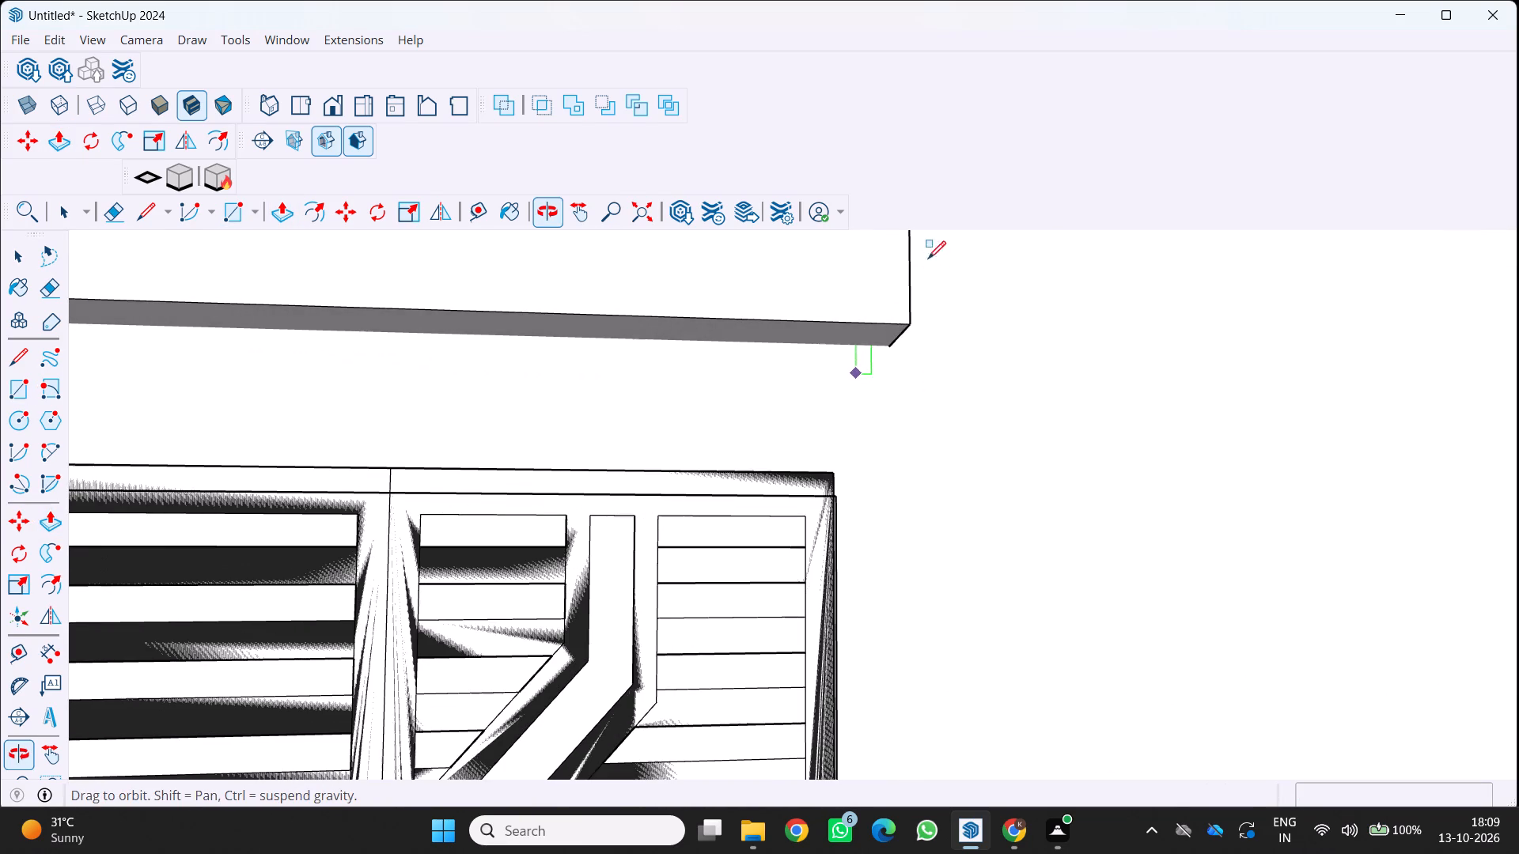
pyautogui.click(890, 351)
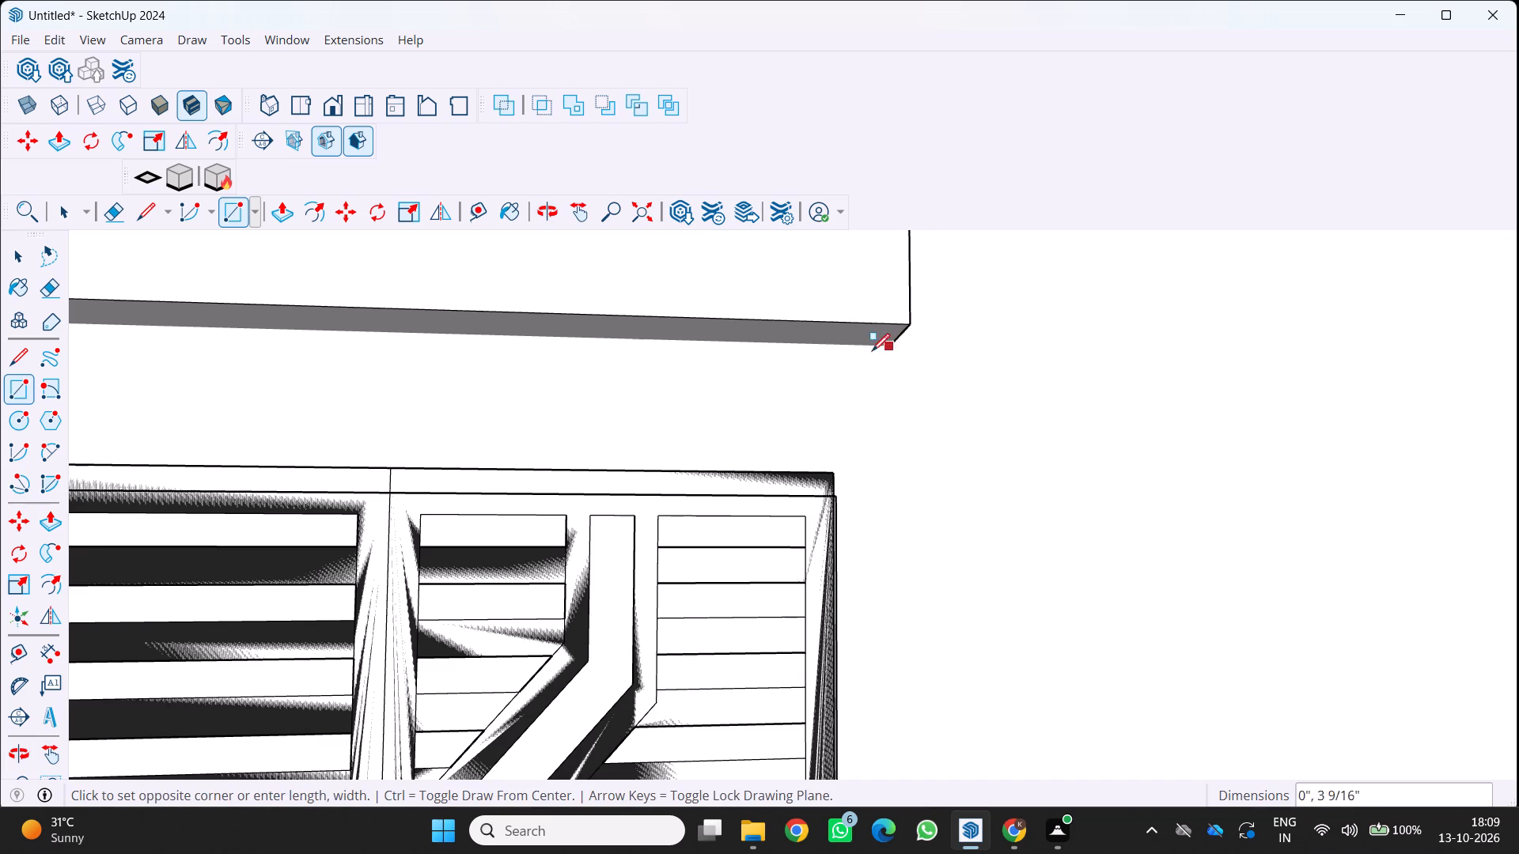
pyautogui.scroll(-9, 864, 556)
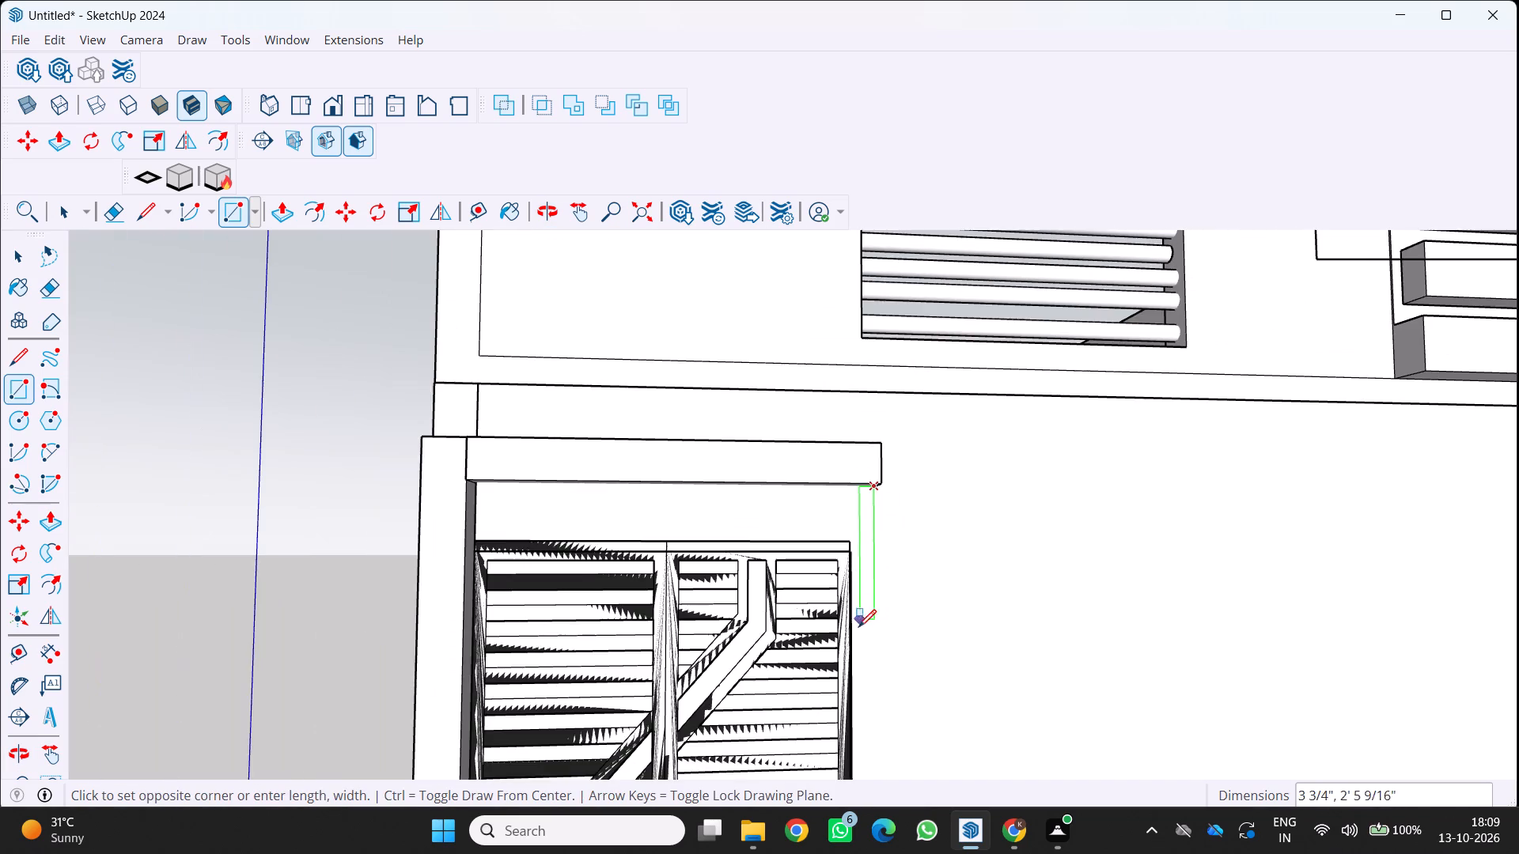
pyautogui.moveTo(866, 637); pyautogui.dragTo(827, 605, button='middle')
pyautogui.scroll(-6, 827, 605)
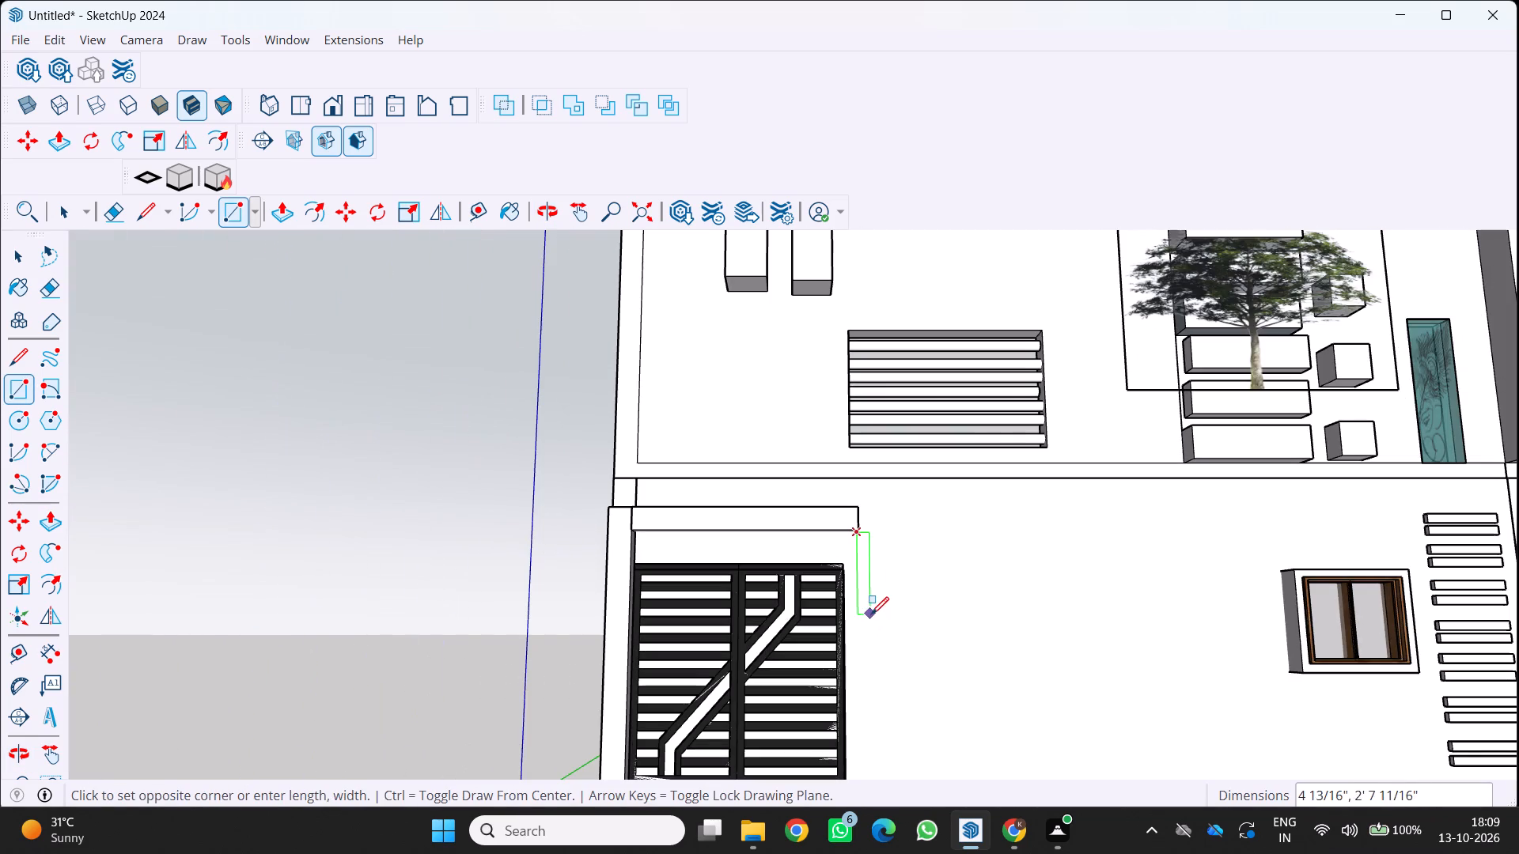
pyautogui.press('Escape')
# Lengthen the top band by pulling its free end face about 6 9/16" away from the pillar.
pyautogui.scroll(8, 856, 519)
pyautogui.scroll(-1, 887, 526)
pyautogui.moveTo(892, 542); pyautogui.dragTo(786, 644, button='middle')
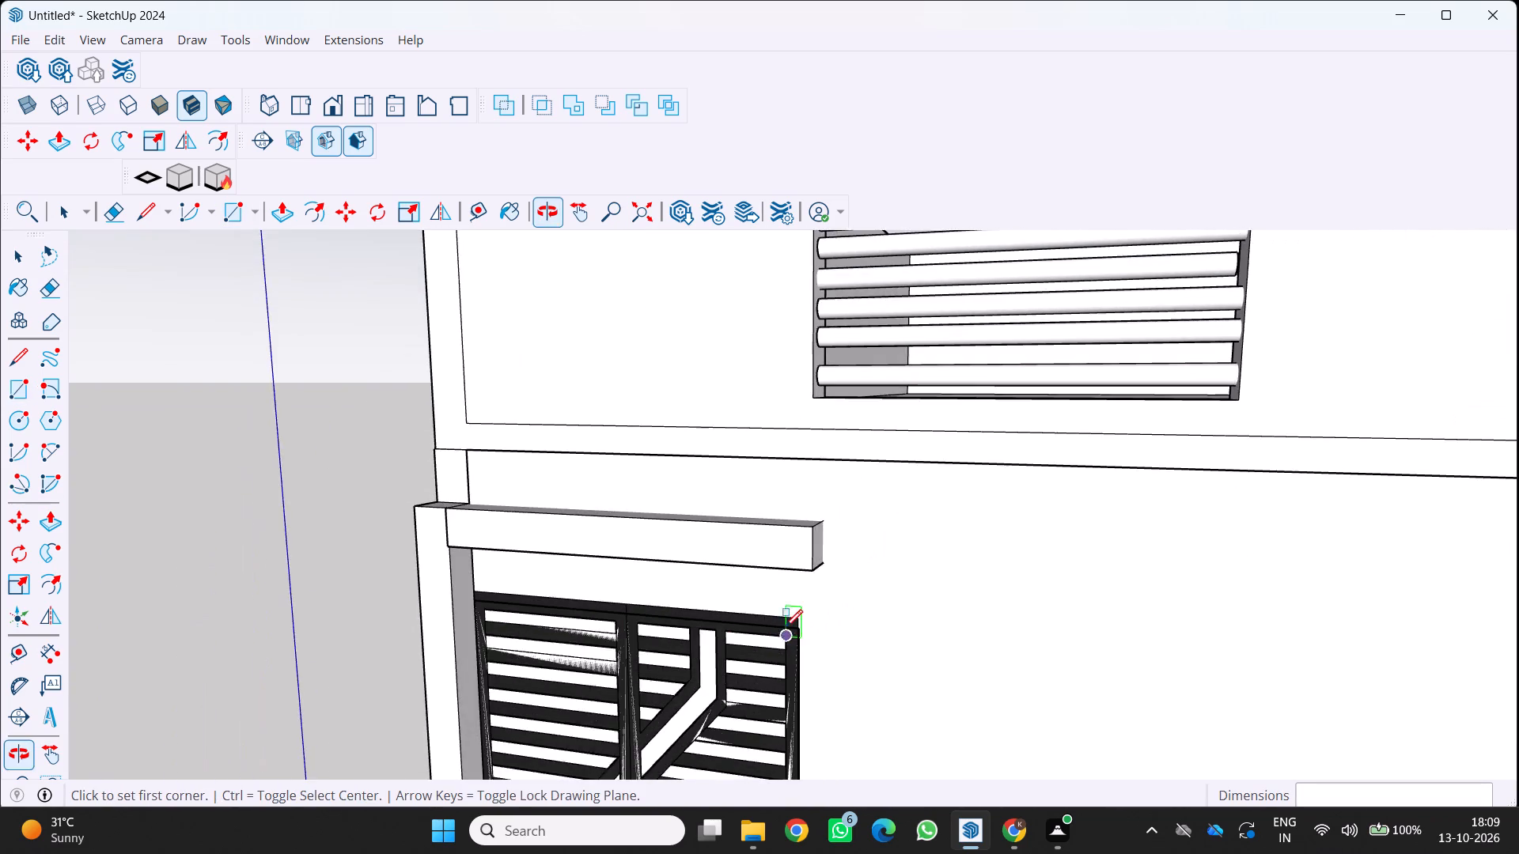
pyautogui.scroll(4, 802, 595)
pyautogui.press('p')
pyautogui.click(824, 530)
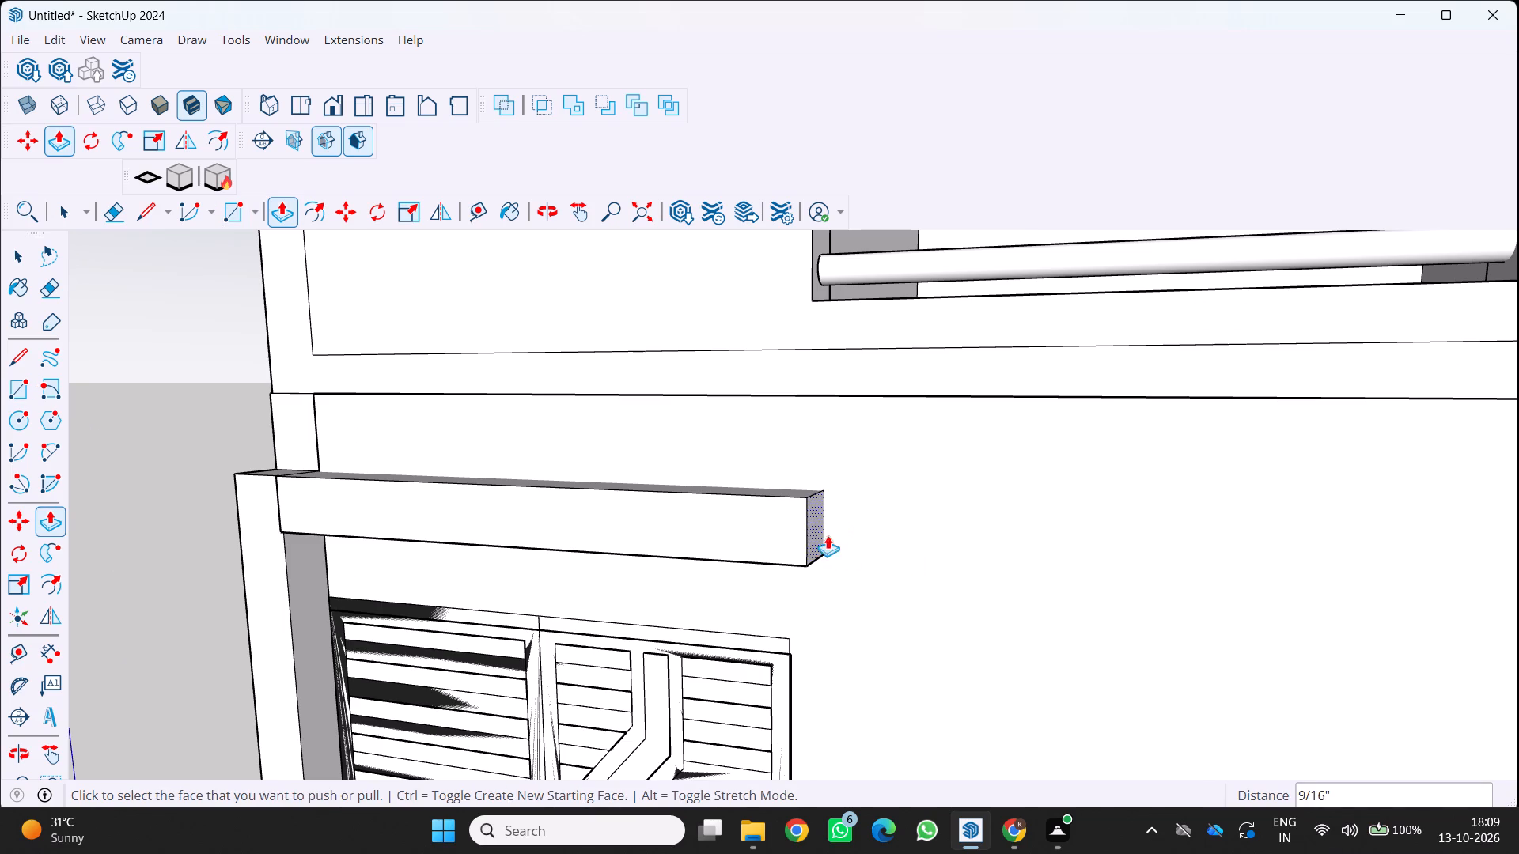
pyautogui.click(818, 523)
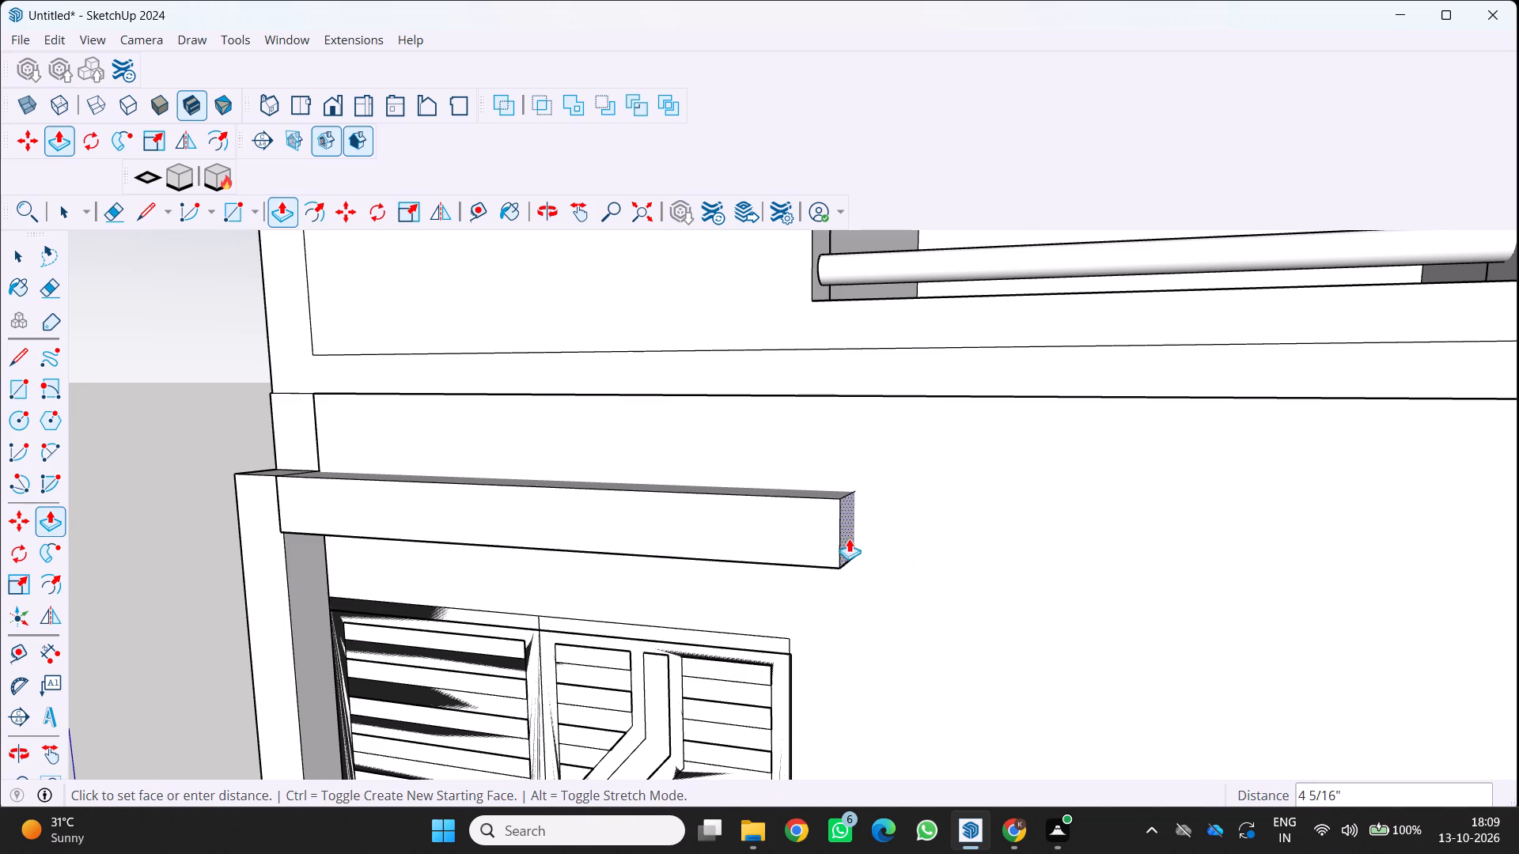
pyautogui.click(866, 546)
# Draw a rectangle about 11 1/4" by 8' 8 9/16" on the wall beside the gate, from under the band's free end to the wall base.
pyautogui.moveTo(812, 633); pyautogui.dragTo(1048, 474, button='middle')
pyautogui.scroll(-3, 1048, 474)
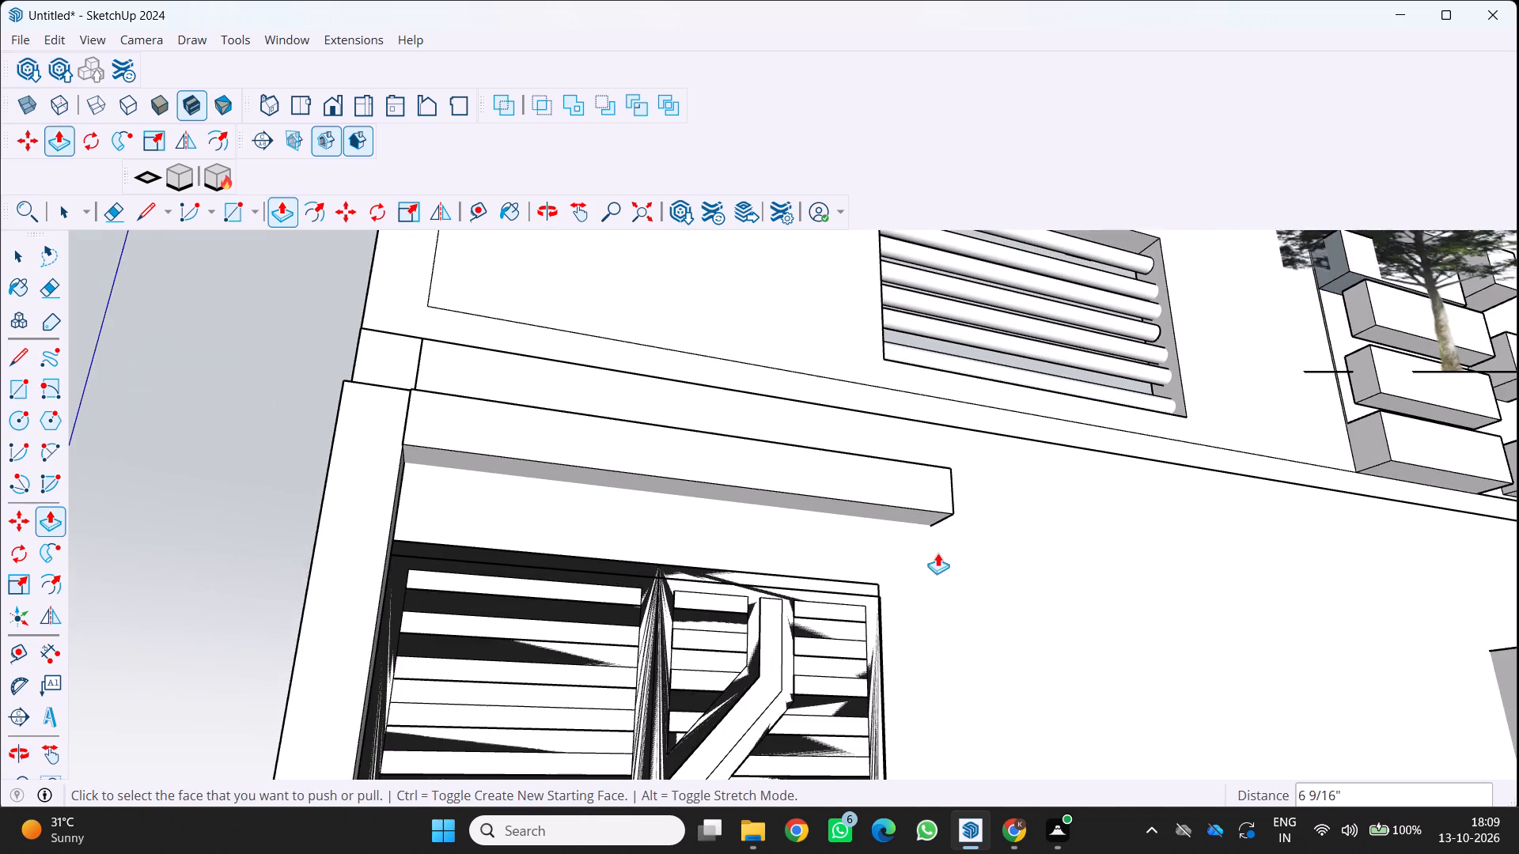
pyautogui.scroll(1, 938, 553)
pyautogui.moveTo(938, 553); pyautogui.dragTo(863, 520, button='middle')
pyautogui.press('r')
pyautogui.scroll(1, 892, 475)
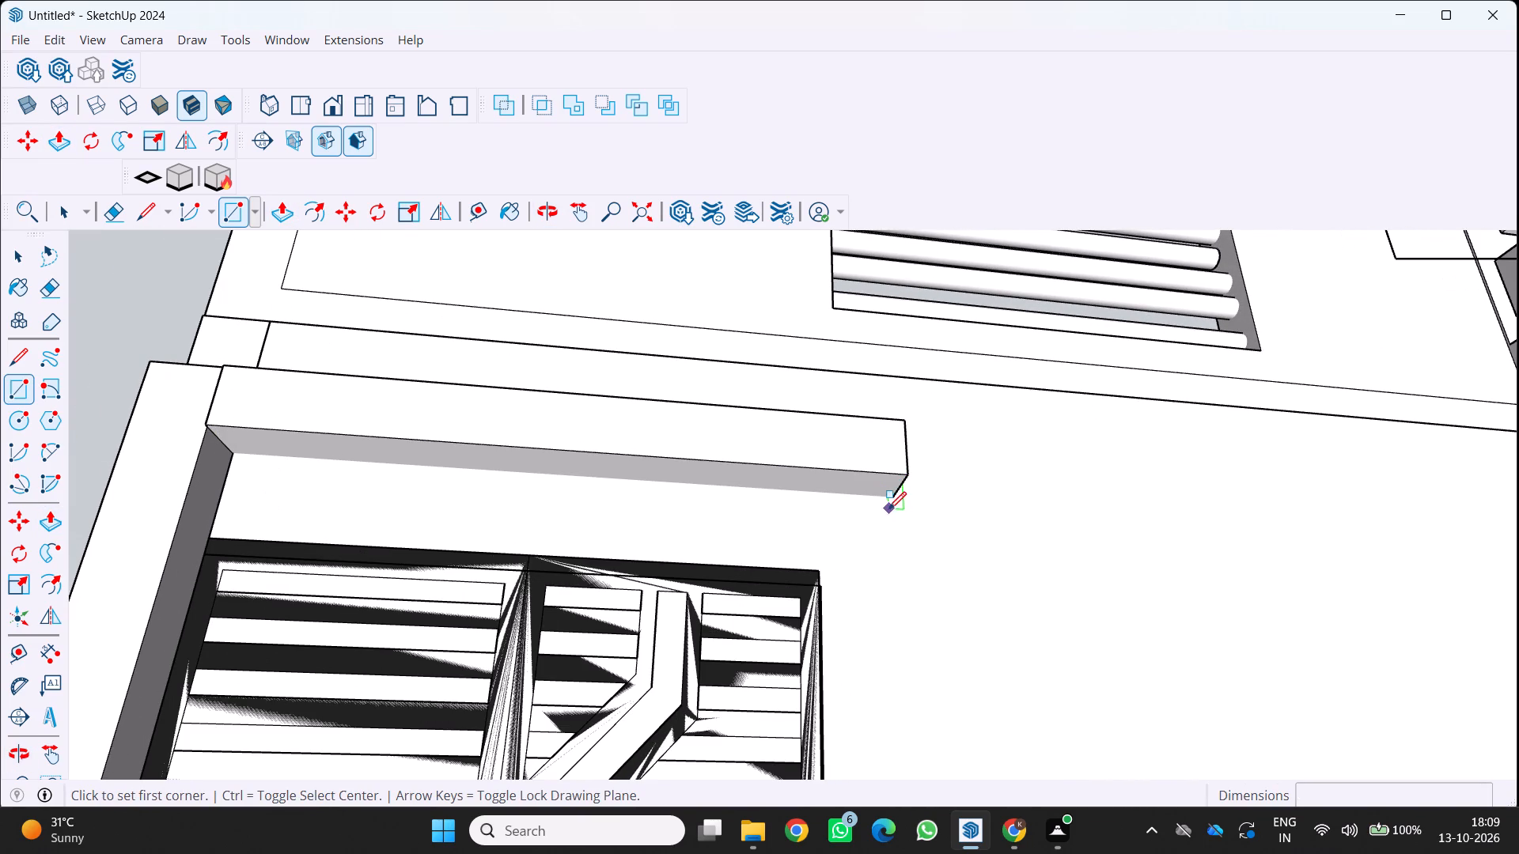
pyautogui.click(890, 501)
pyautogui.scroll(-9, 882, 625)
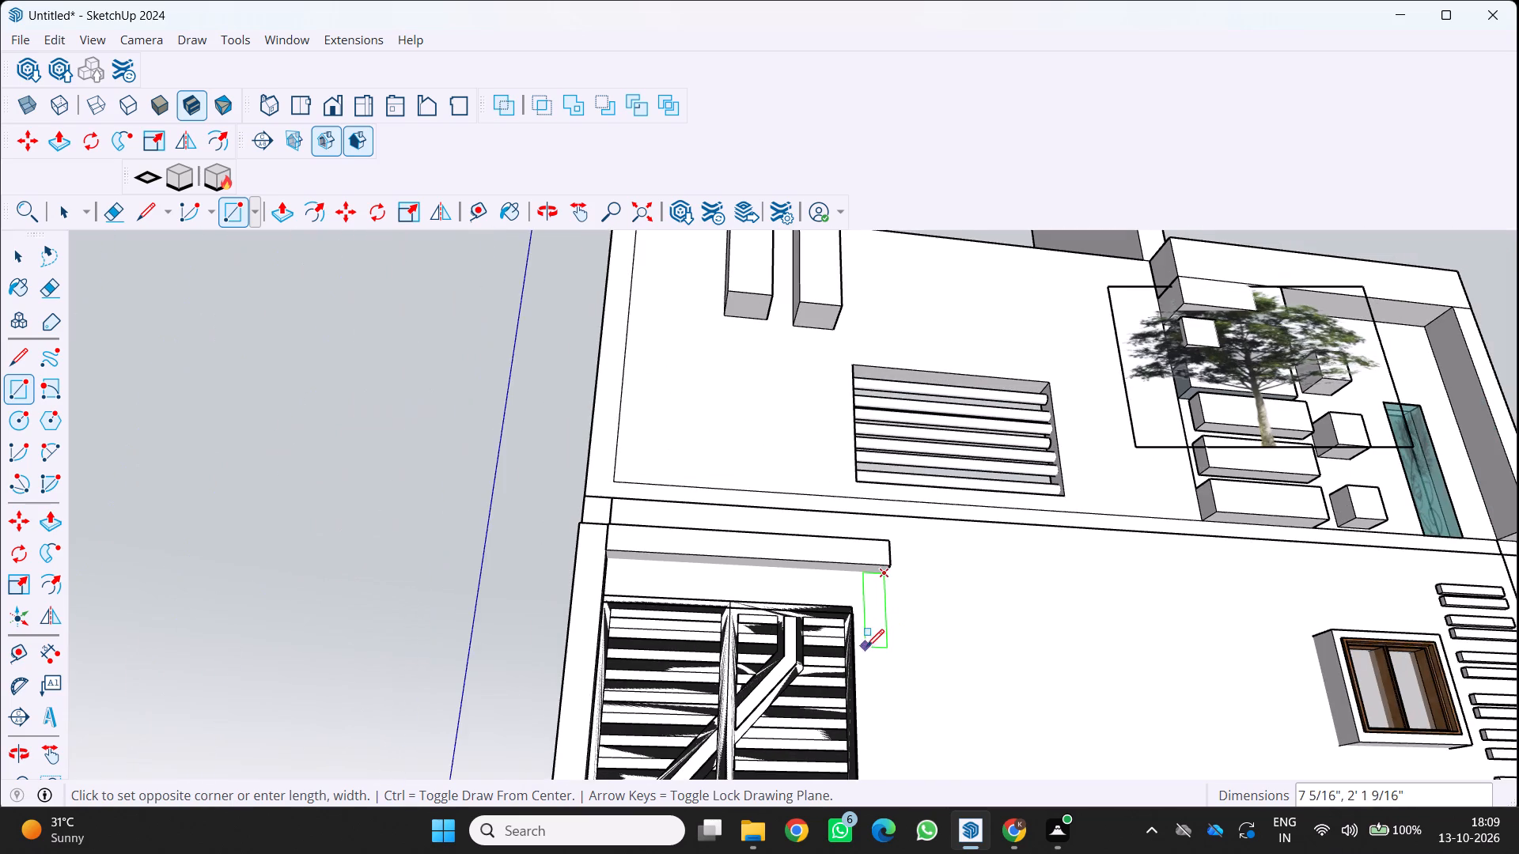
pyautogui.scroll(-9, 874, 625)
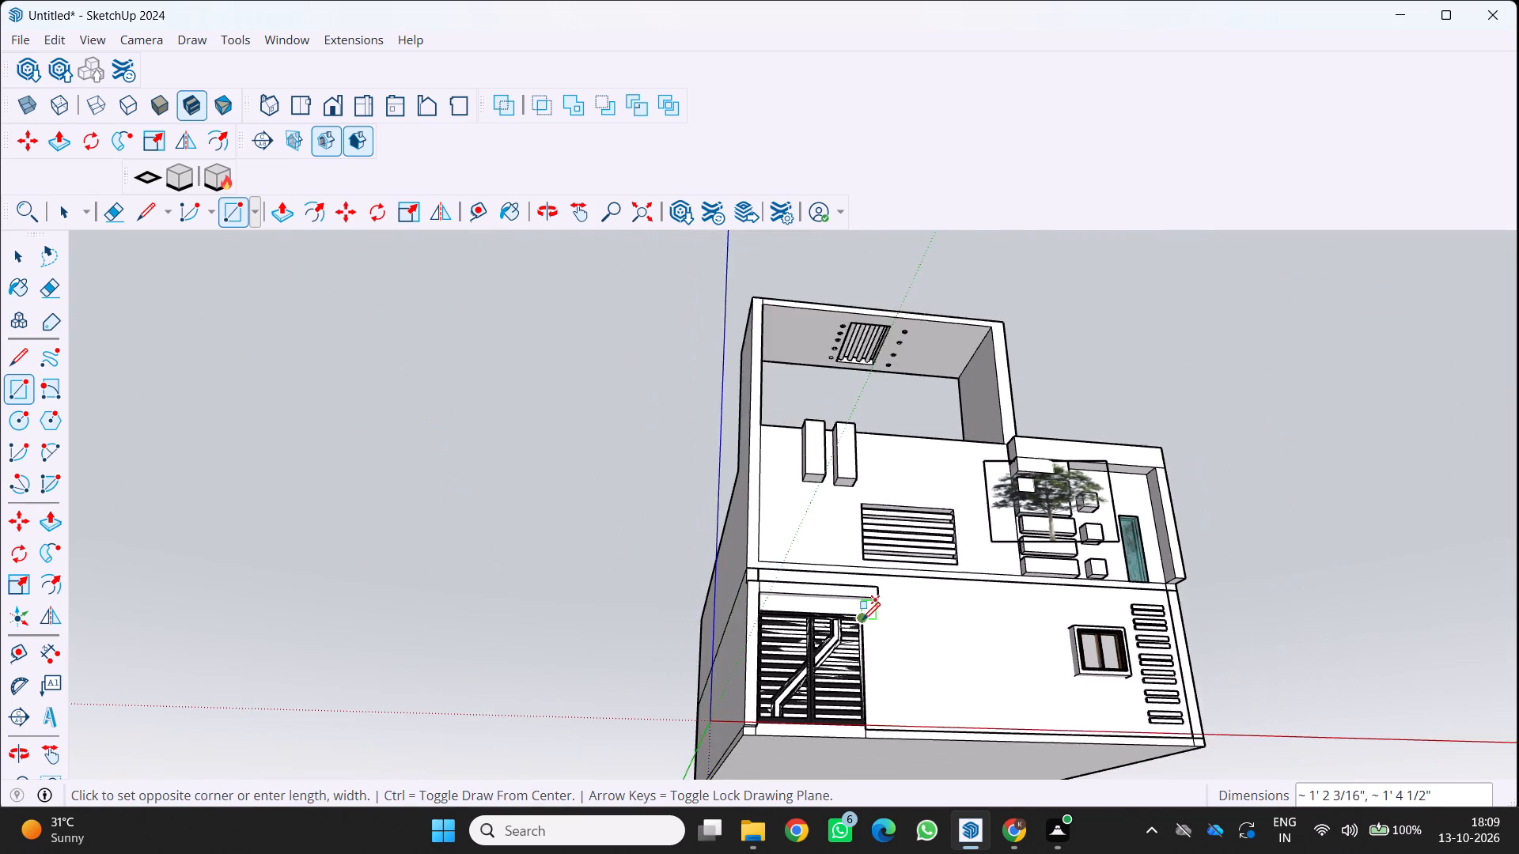
pyautogui.scroll(-4, 862, 620)
pyautogui.scroll(3, 886, 697)
pyautogui.moveTo(881, 704); pyautogui.dragTo(860, 714, button='middle')
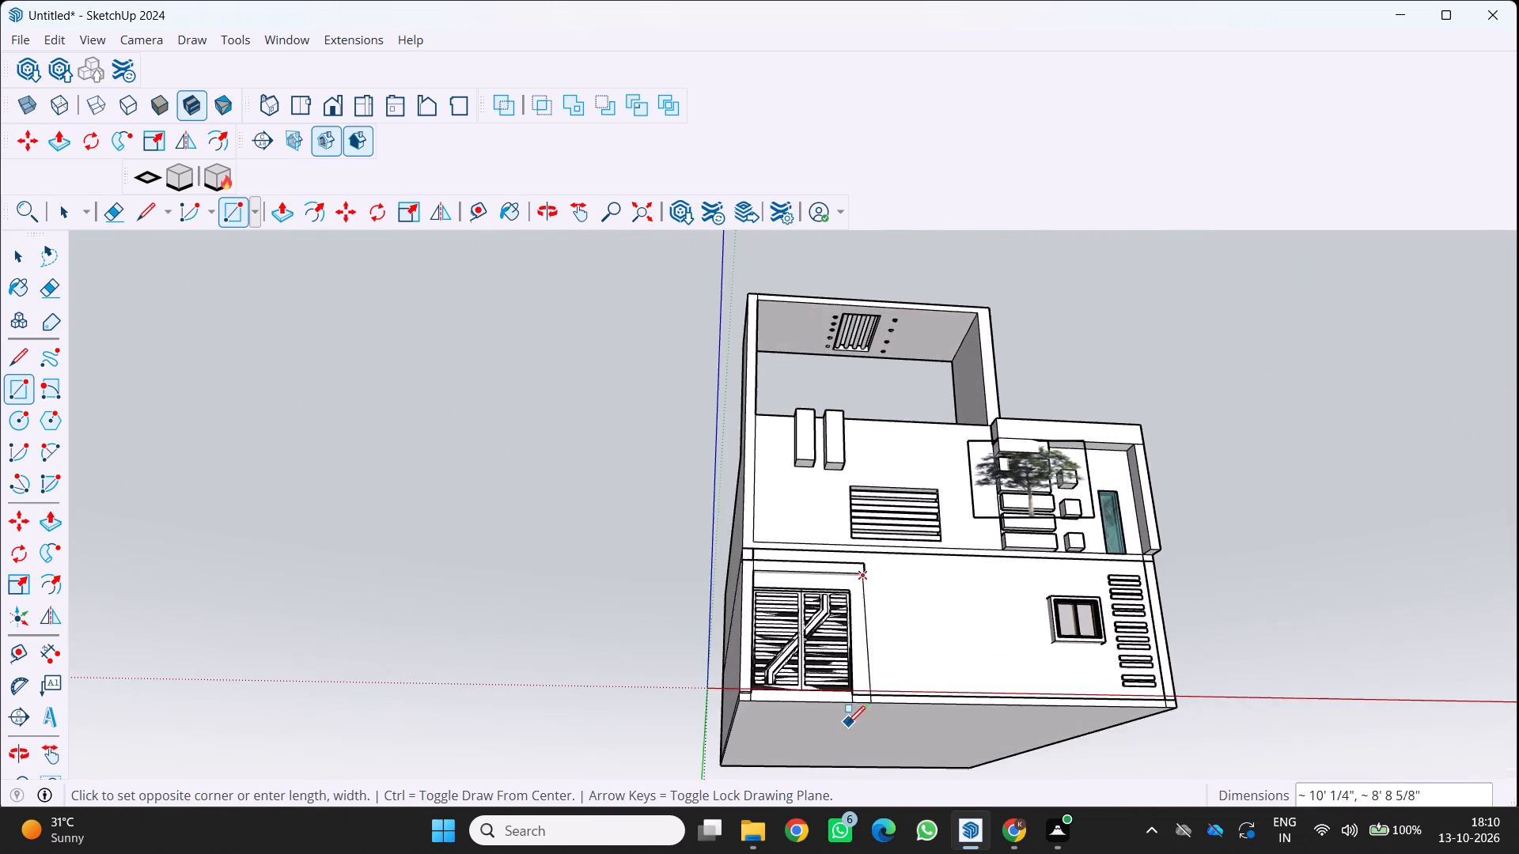
pyautogui.scroll(6, 847, 724)
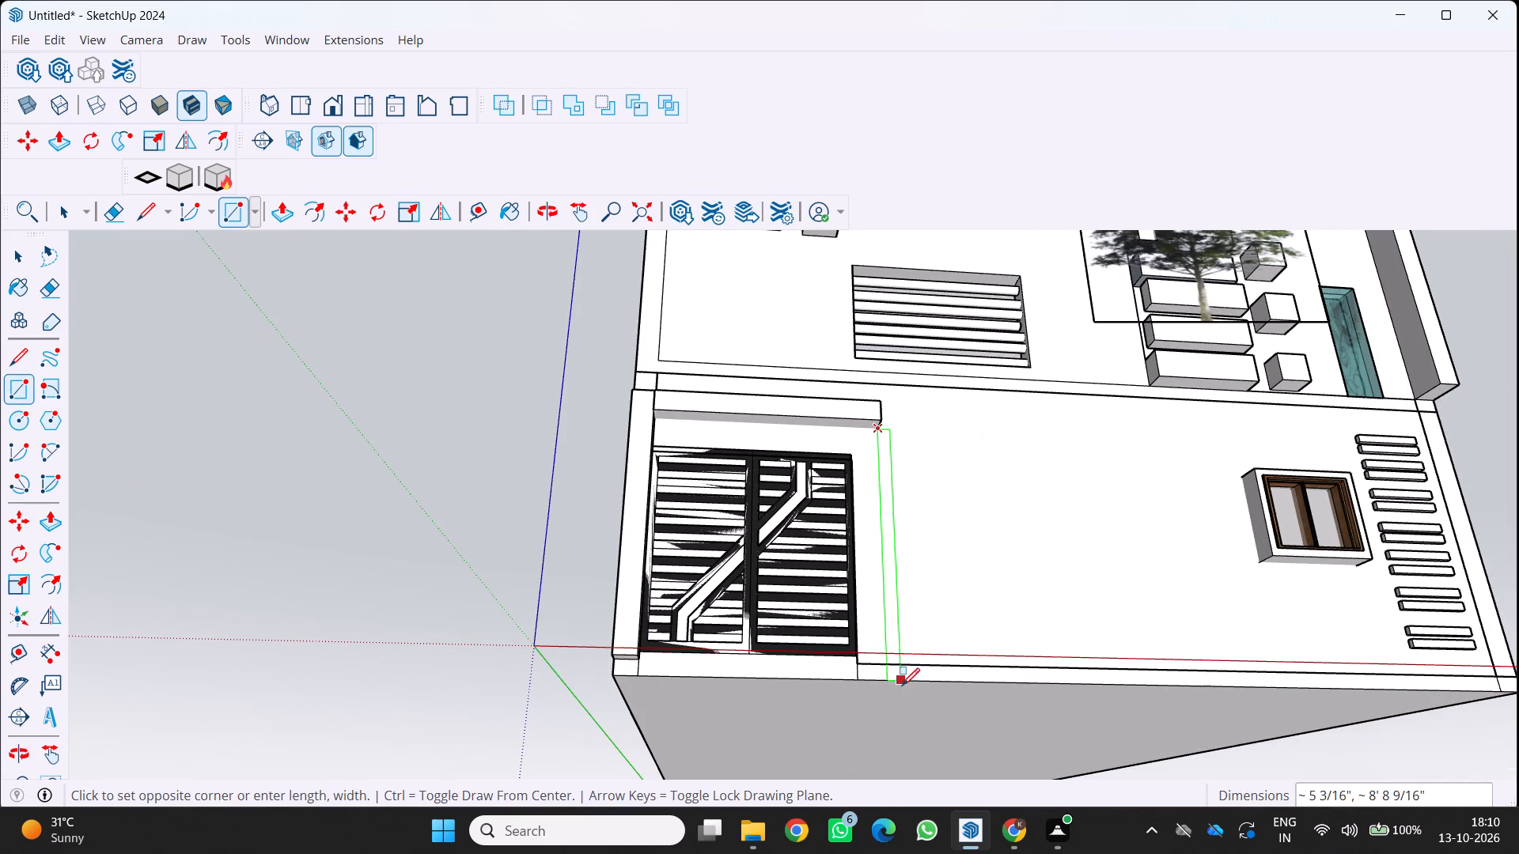
pyautogui.click(896, 681)
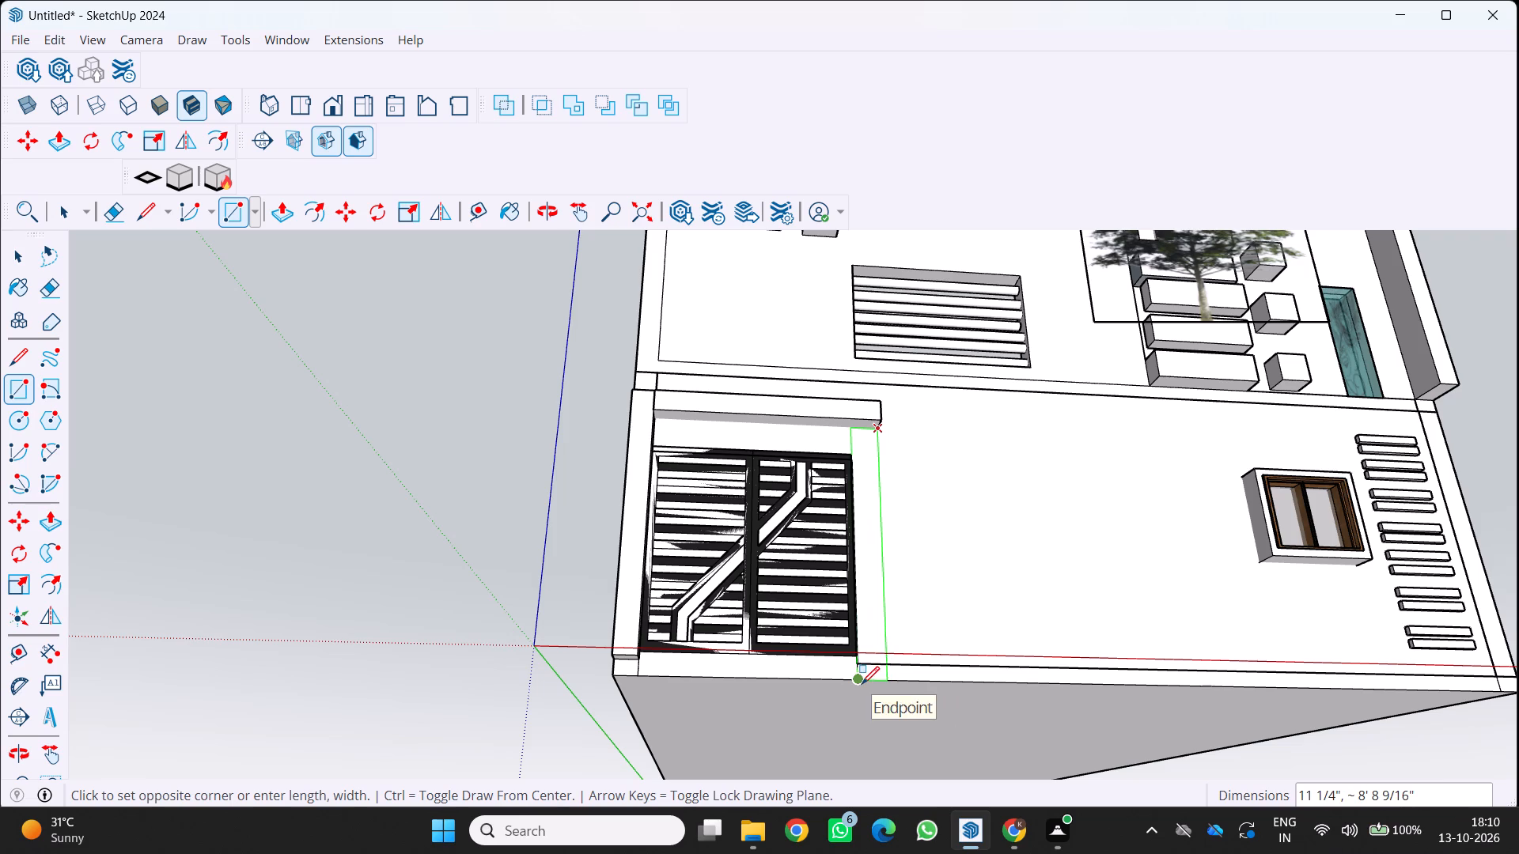
pyautogui.click(866, 685)
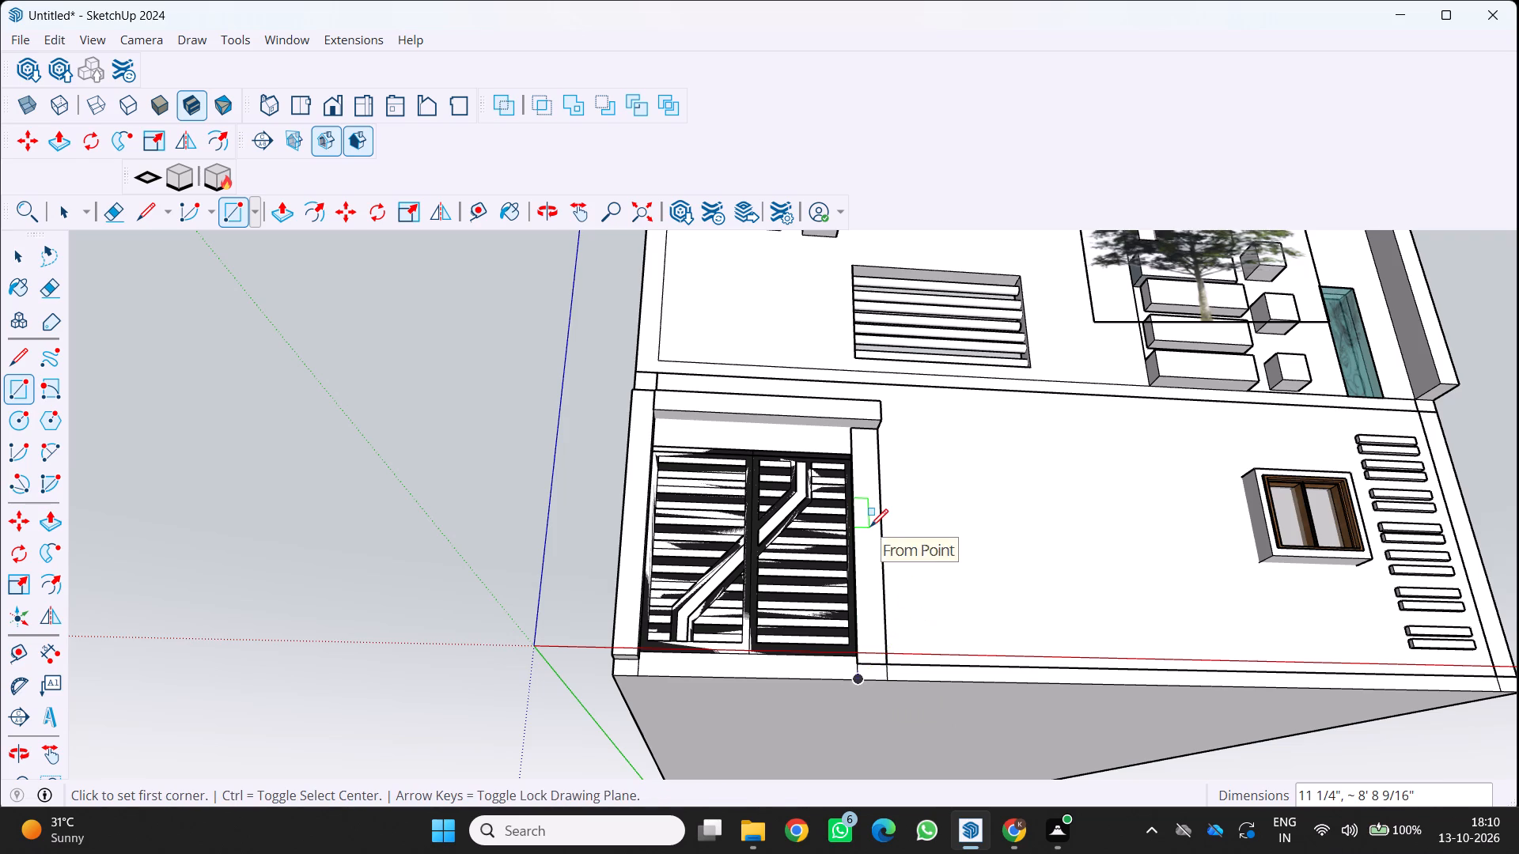
# Pull the tall rectangle beside the gate out about 8 1/4", flush with the top band's front, forming the second side pillar.
pyautogui.press('p')
pyautogui.click(872, 508)
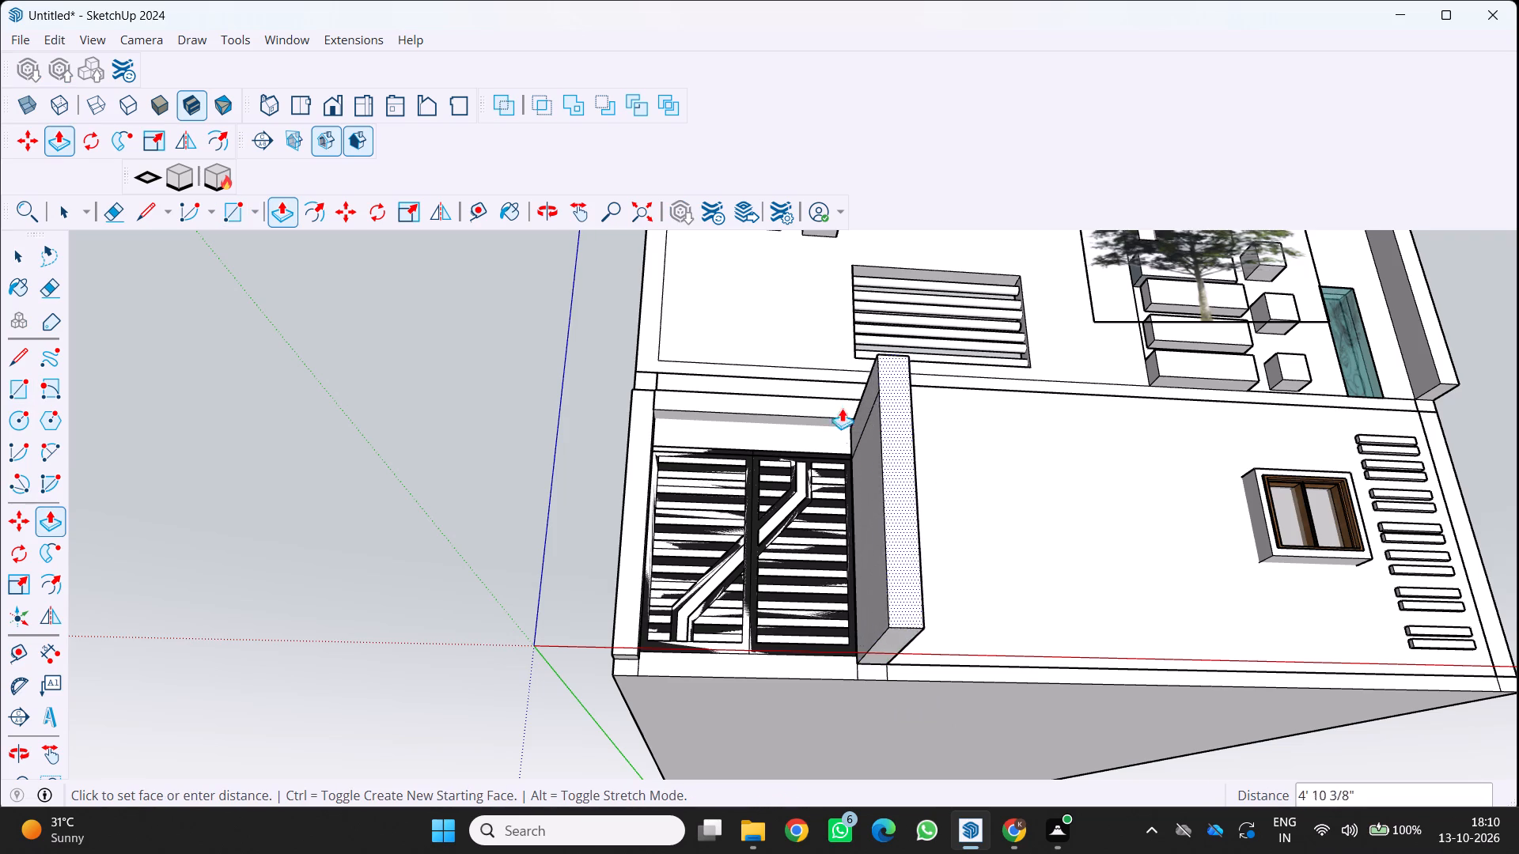
pyautogui.scroll(-3, 820, 378)
pyautogui.scroll(2, 844, 400)
pyautogui.click(847, 399)
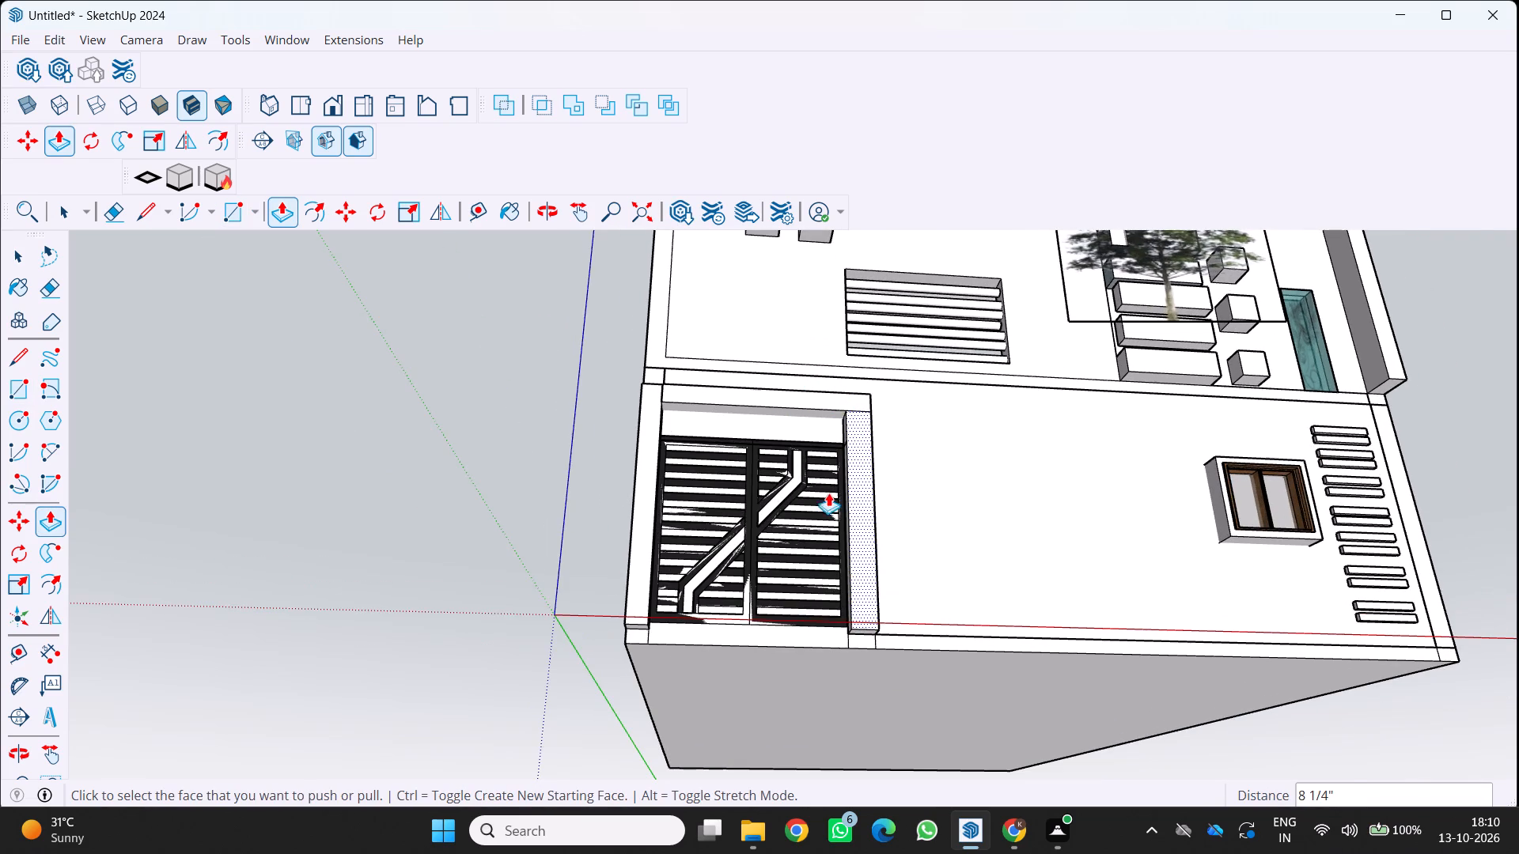
# Erase the stray edge crossing the inner side face of the second gate pillar near the top of the gate.
pyautogui.scroll(6, 824, 421)
pyautogui.moveTo(828, 410); pyautogui.dragTo(872, 425, button='middle')
pyautogui.scroll(3, 868, 458)
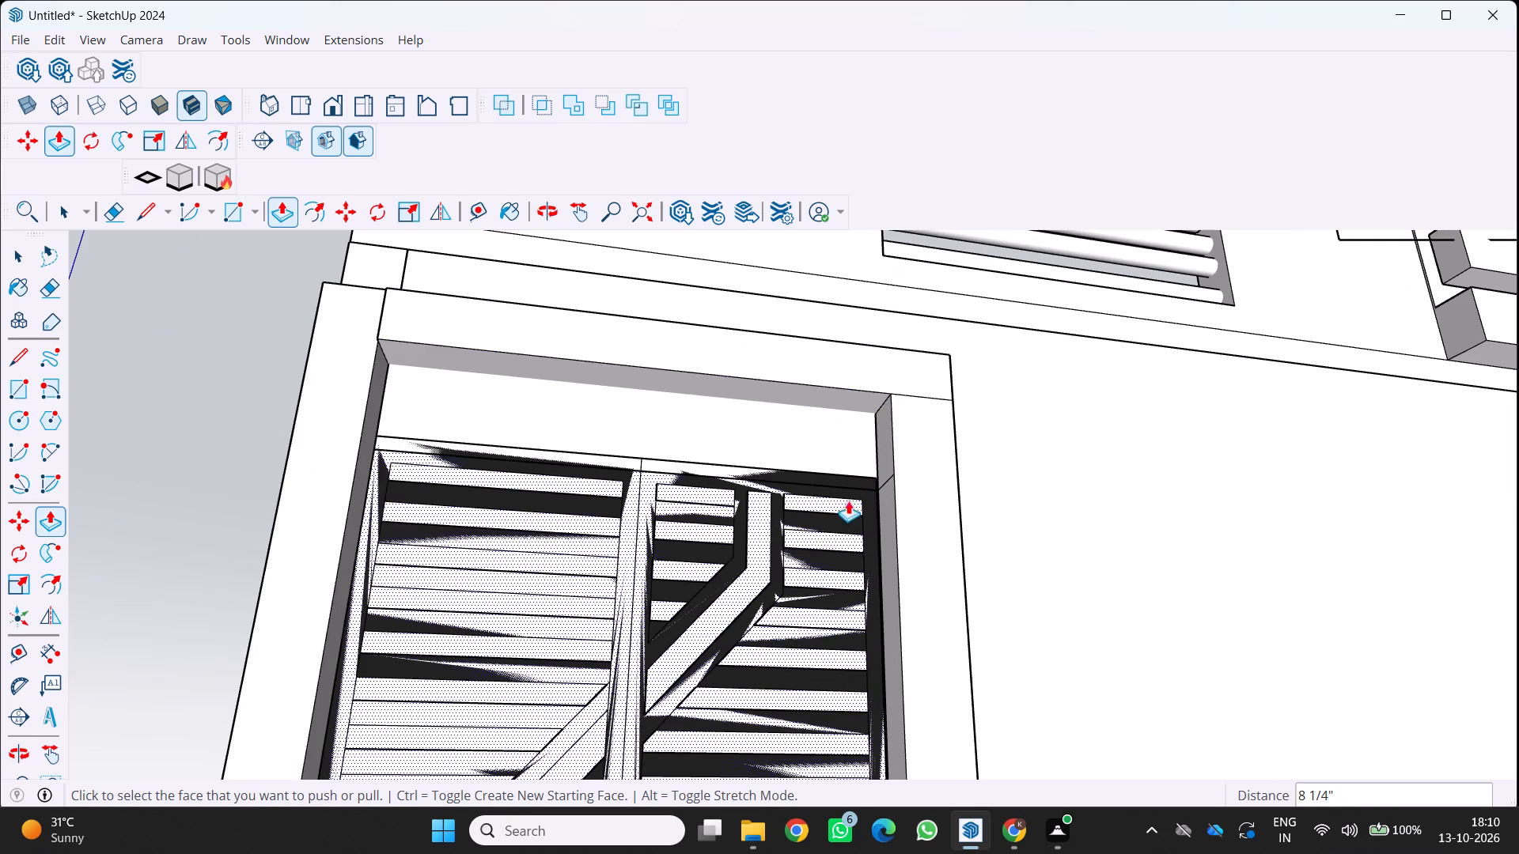
pyautogui.press('e')
pyautogui.scroll(6, 767, 558)
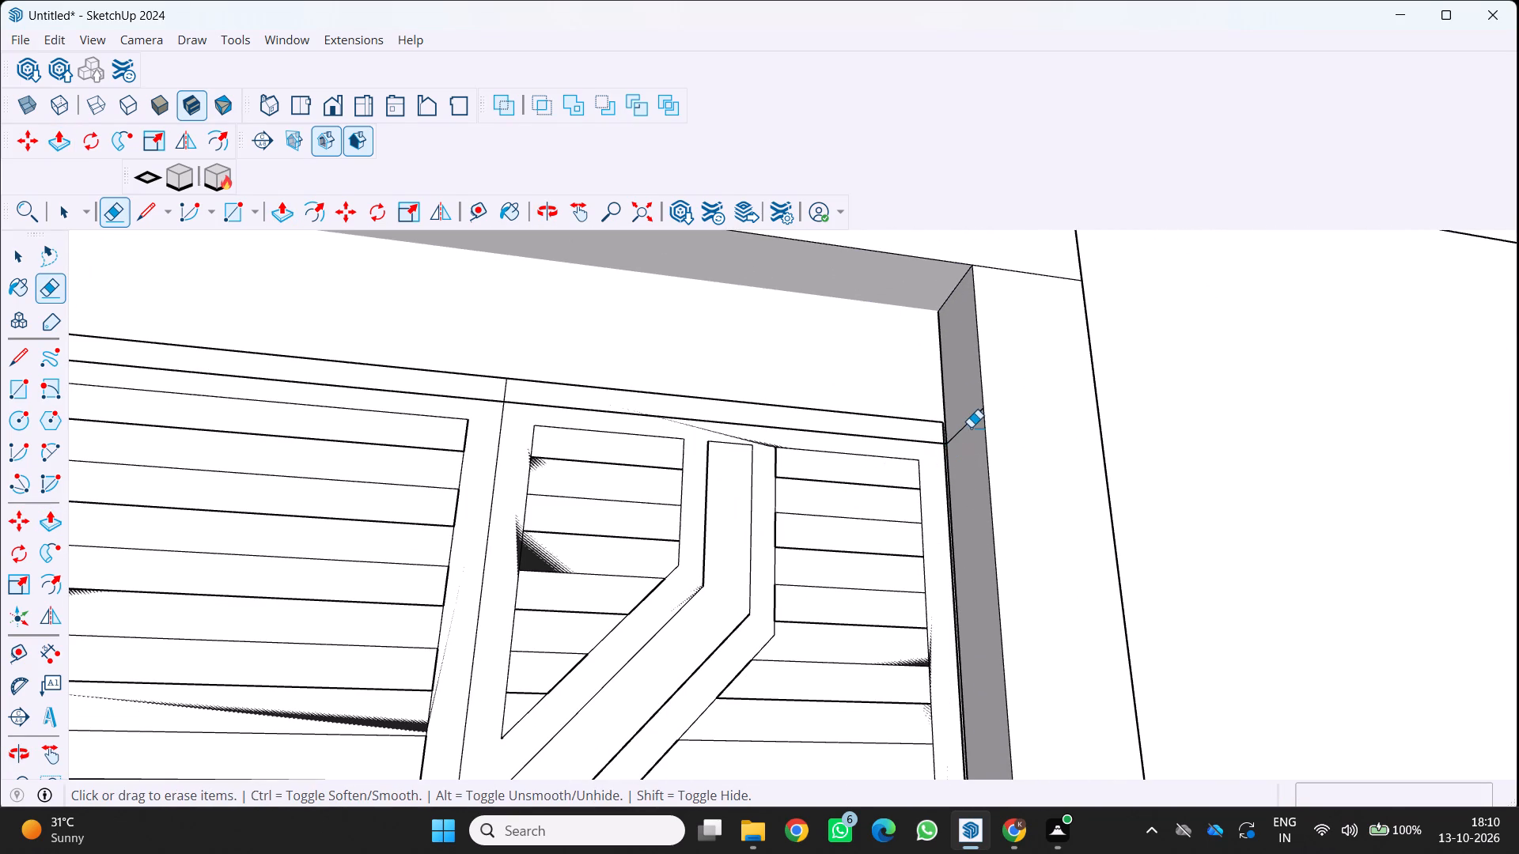
pyautogui.click(971, 420)
pyautogui.scroll(-9, 971, 420)
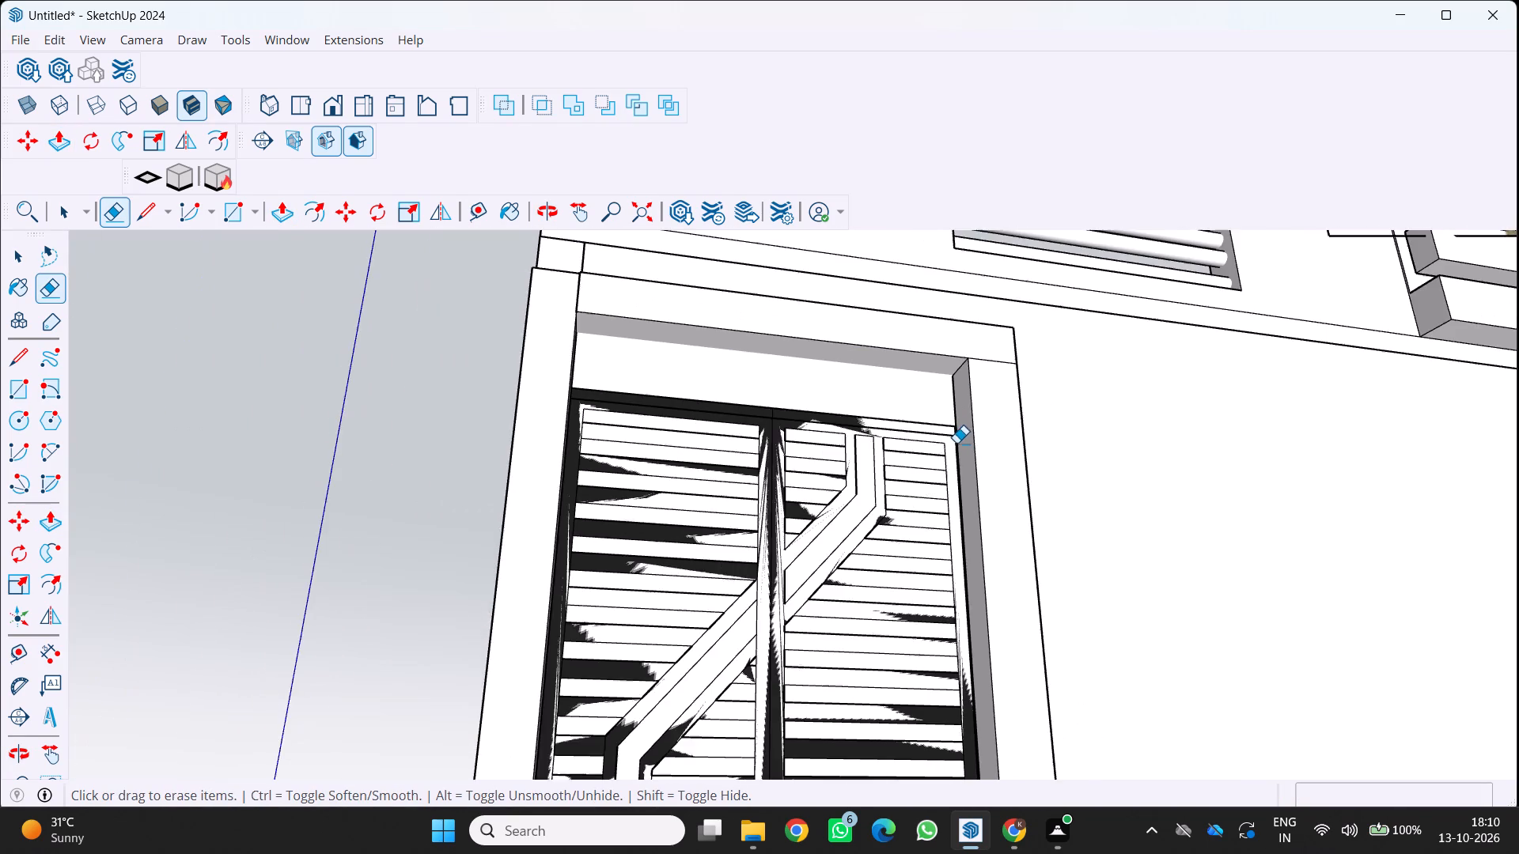
# Draw a ground rectangle about 1' 1/2" by 4' 4 1/4" outward from the front wall's base, just beyond the second gate pillar.
pyautogui.scroll(-6, 957, 476)
pyautogui.scroll(-4, 884, 544)
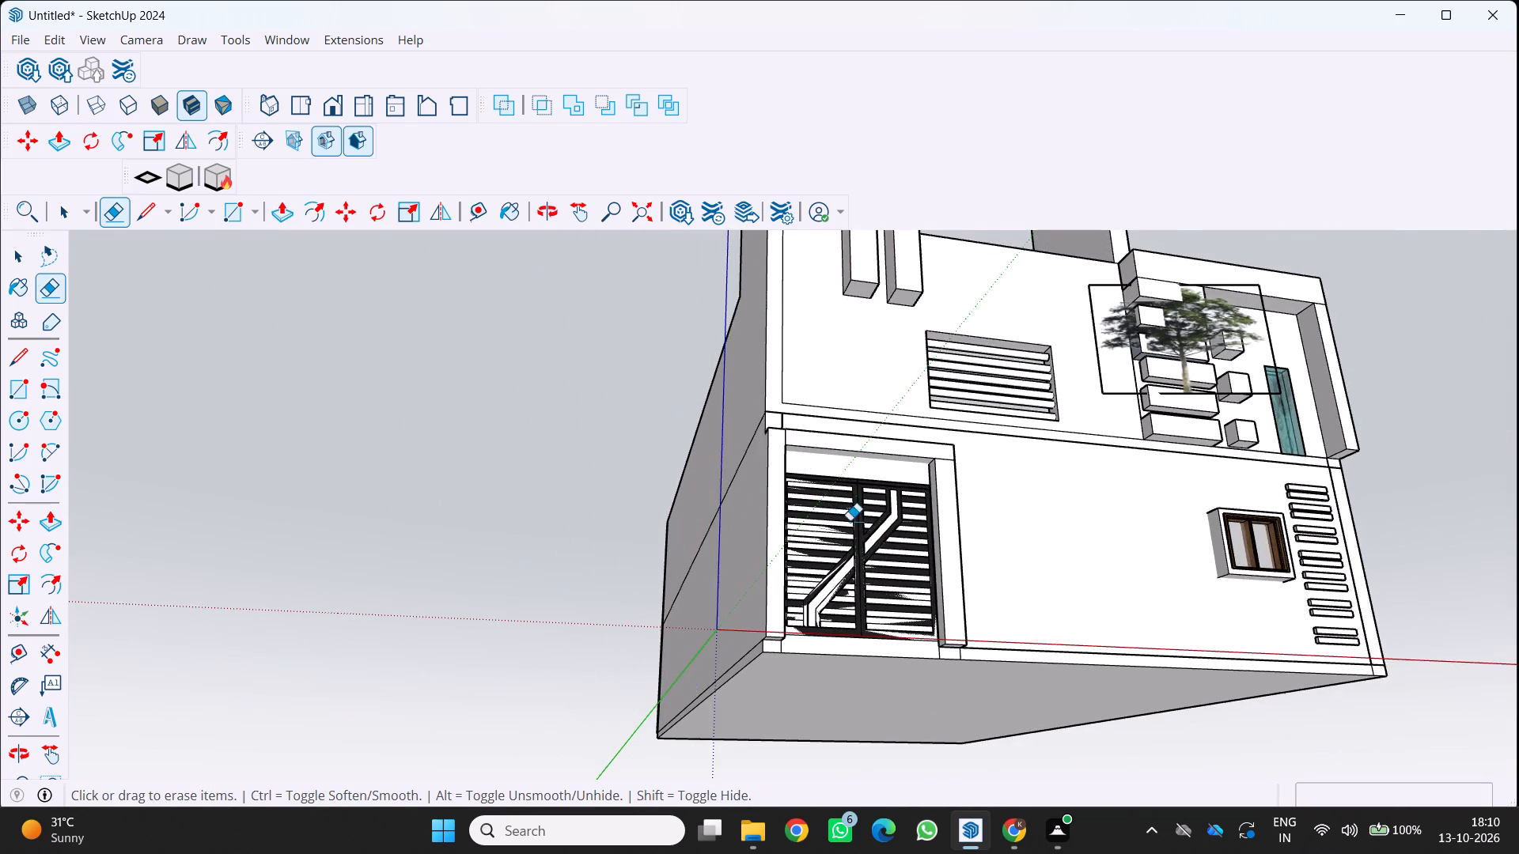
pyautogui.scroll(-3, 855, 513)
pyautogui.moveTo(851, 515); pyautogui.dragTo(716, 614, button='middle')
pyautogui.scroll(-2, 766, 678)
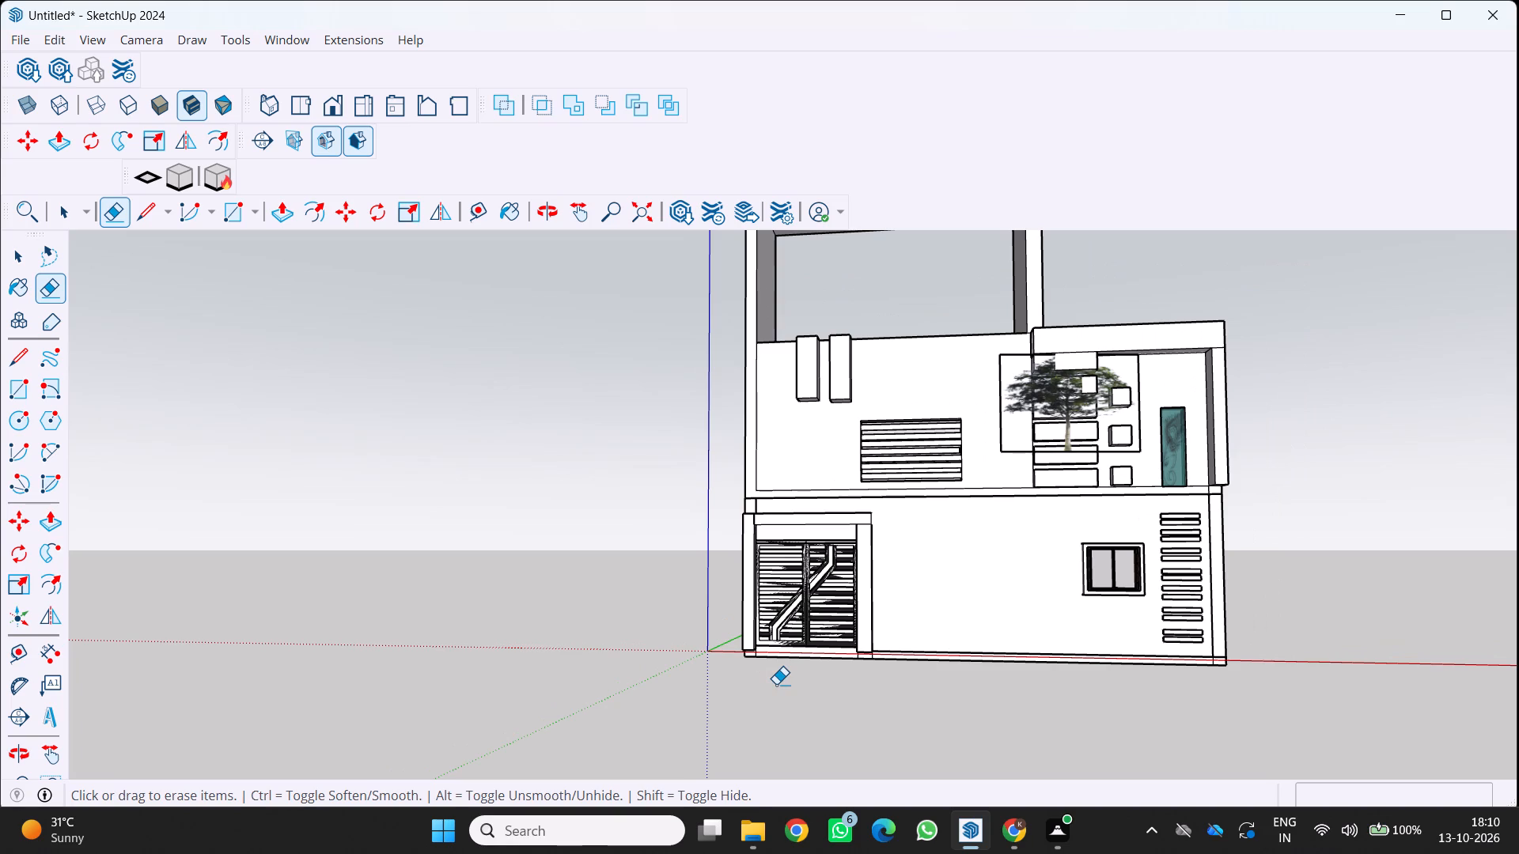
pyautogui.scroll(-4, 828, 680)
pyautogui.moveTo(846, 682); pyautogui.dragTo(869, 746, button='middle')
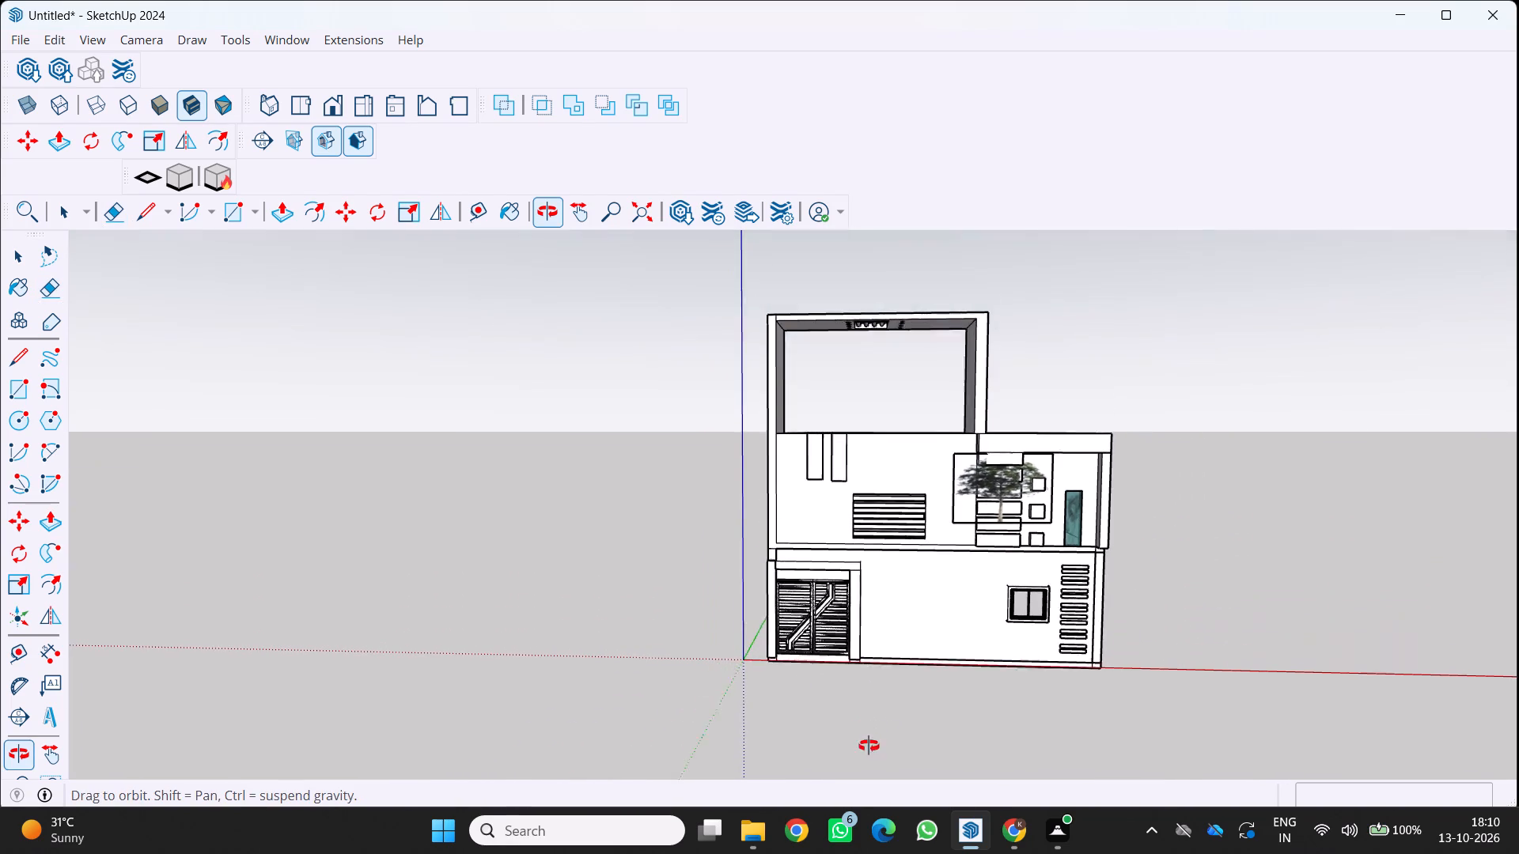
pyautogui.moveTo(869, 746); pyautogui.dragTo(869, 780, button='middle')
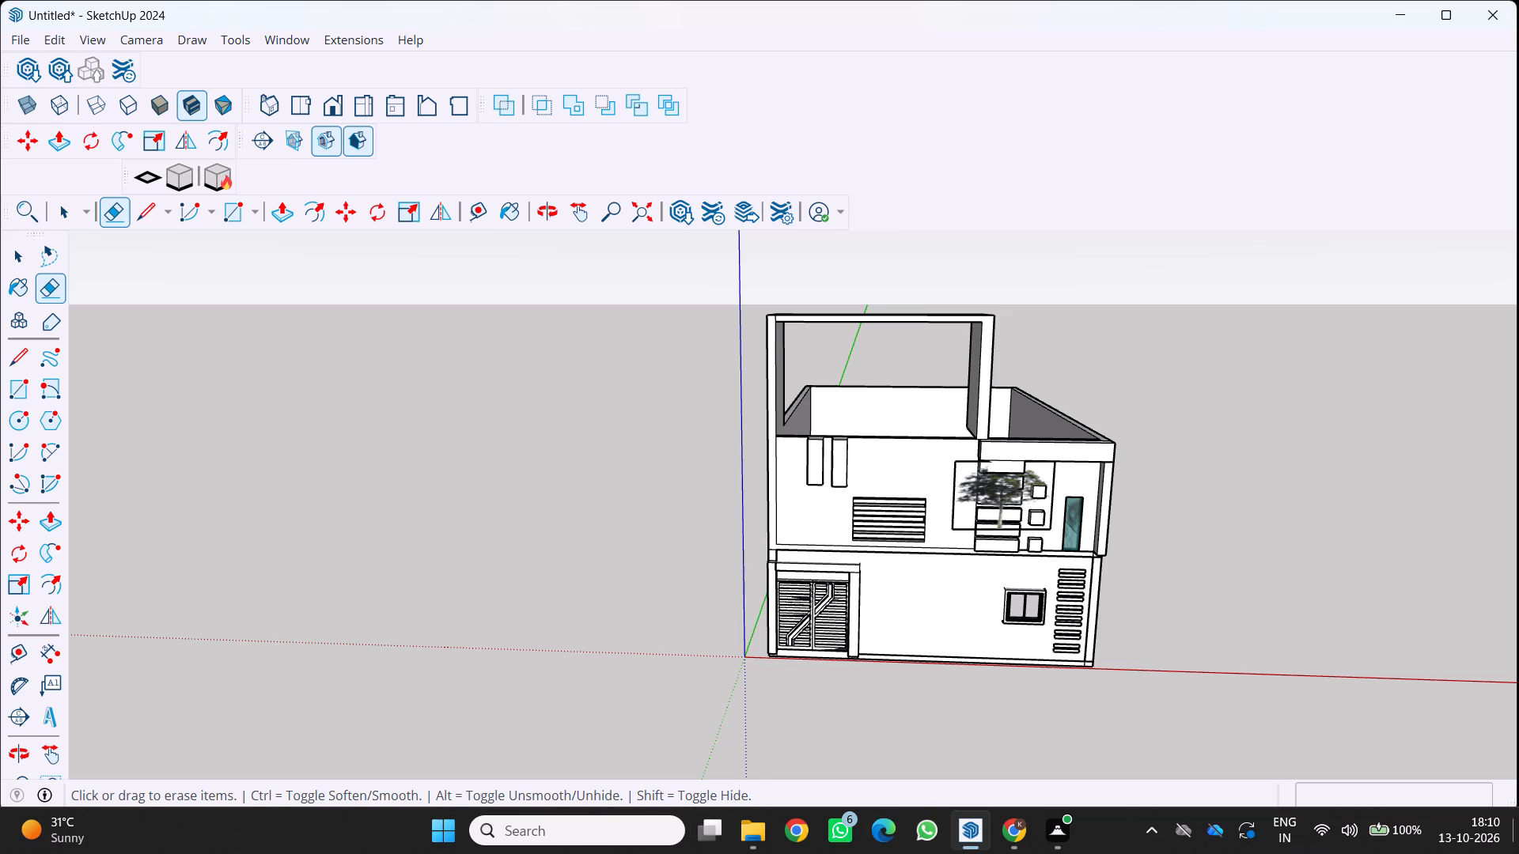
pyautogui.click(16, 393)
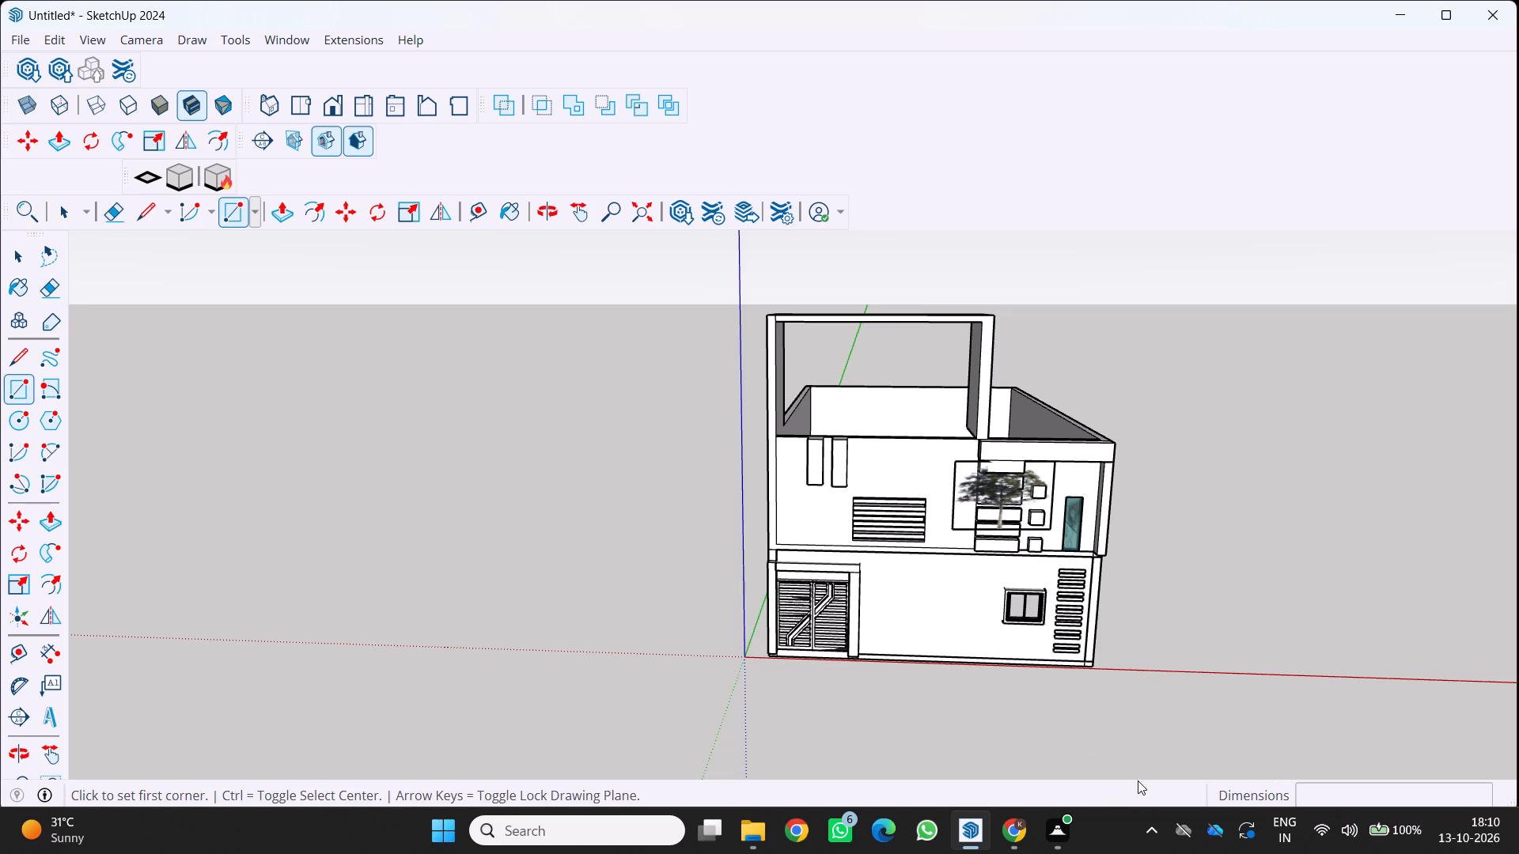
pyautogui.scroll(7, 888, 588)
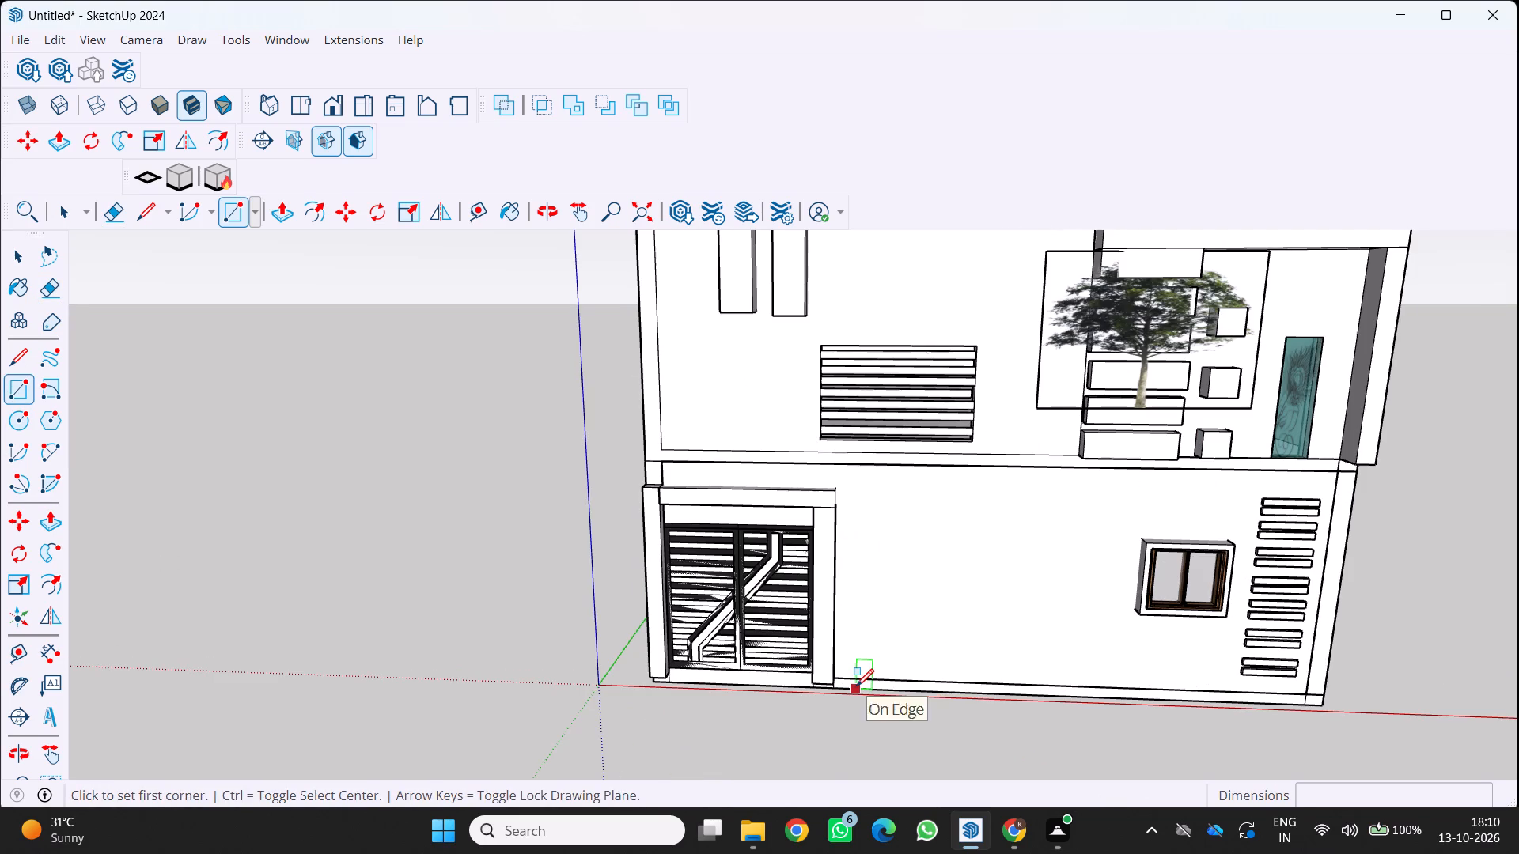
pyautogui.click(856, 686)
pyautogui.scroll(-4, 885, 739)
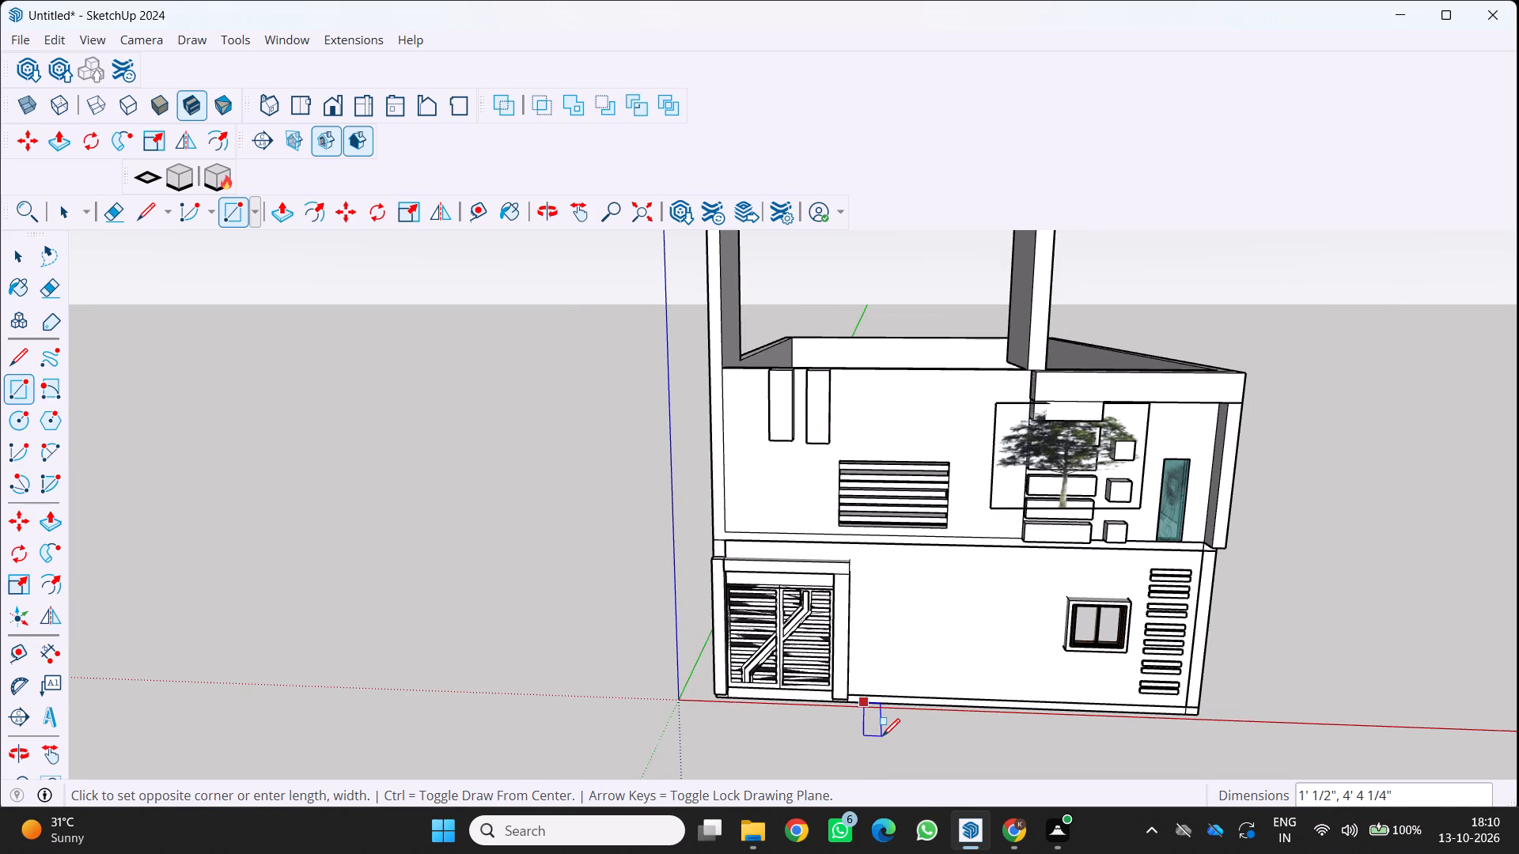
pyautogui.click(881, 737)
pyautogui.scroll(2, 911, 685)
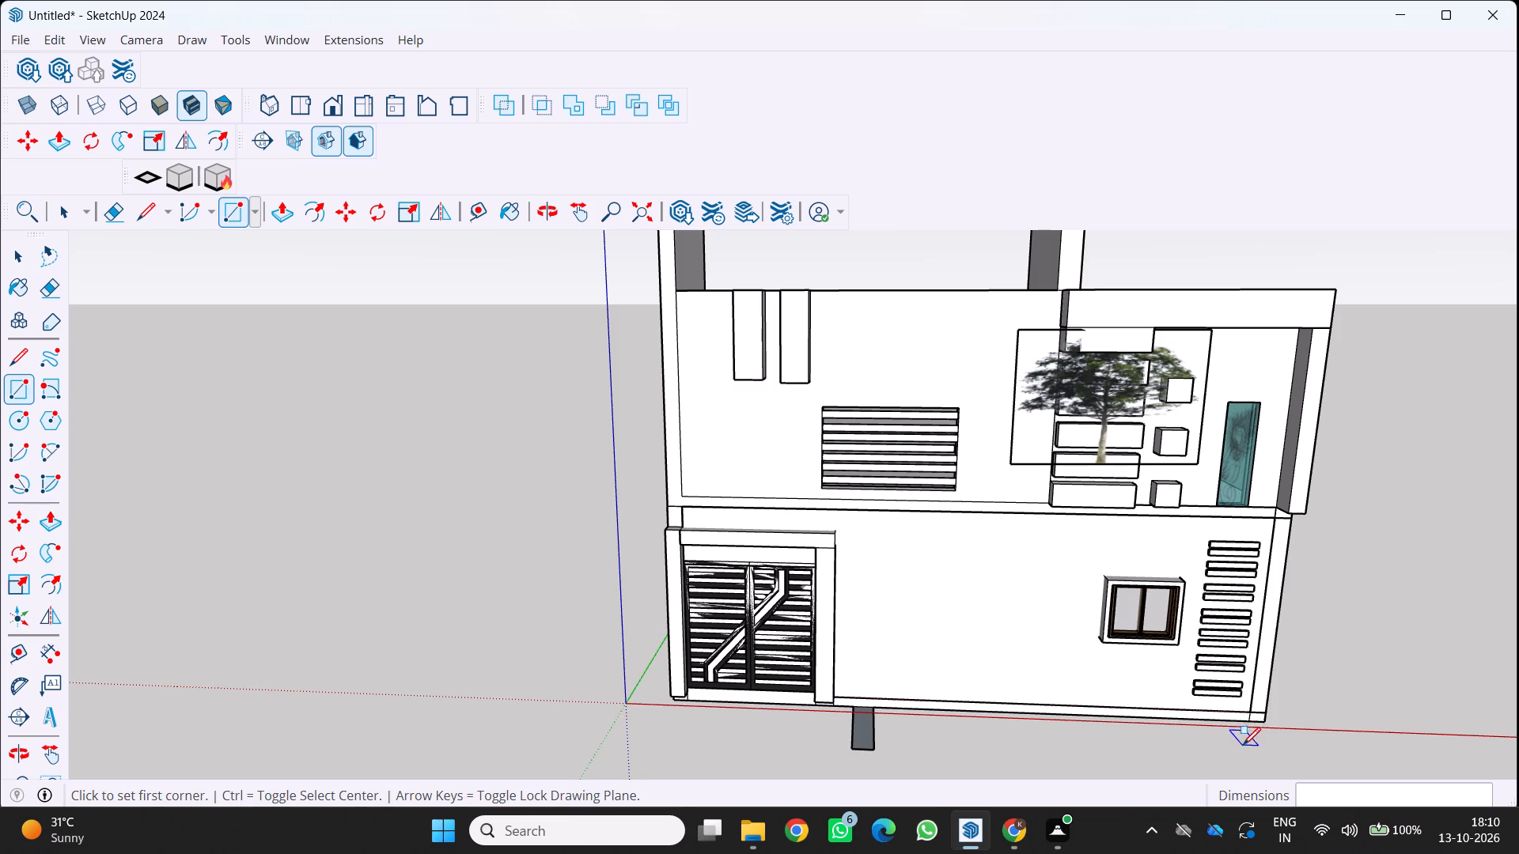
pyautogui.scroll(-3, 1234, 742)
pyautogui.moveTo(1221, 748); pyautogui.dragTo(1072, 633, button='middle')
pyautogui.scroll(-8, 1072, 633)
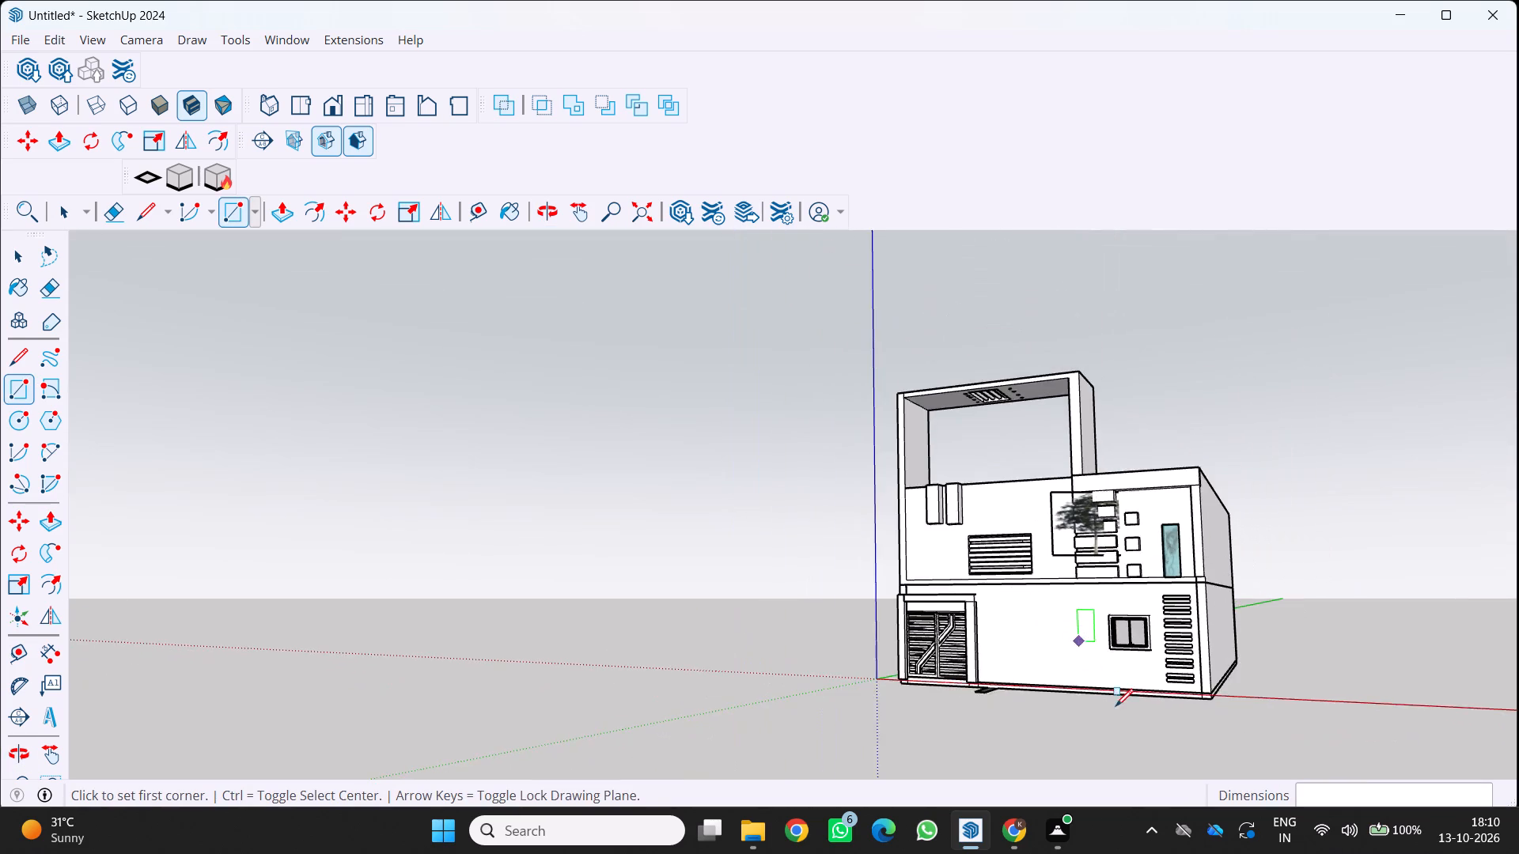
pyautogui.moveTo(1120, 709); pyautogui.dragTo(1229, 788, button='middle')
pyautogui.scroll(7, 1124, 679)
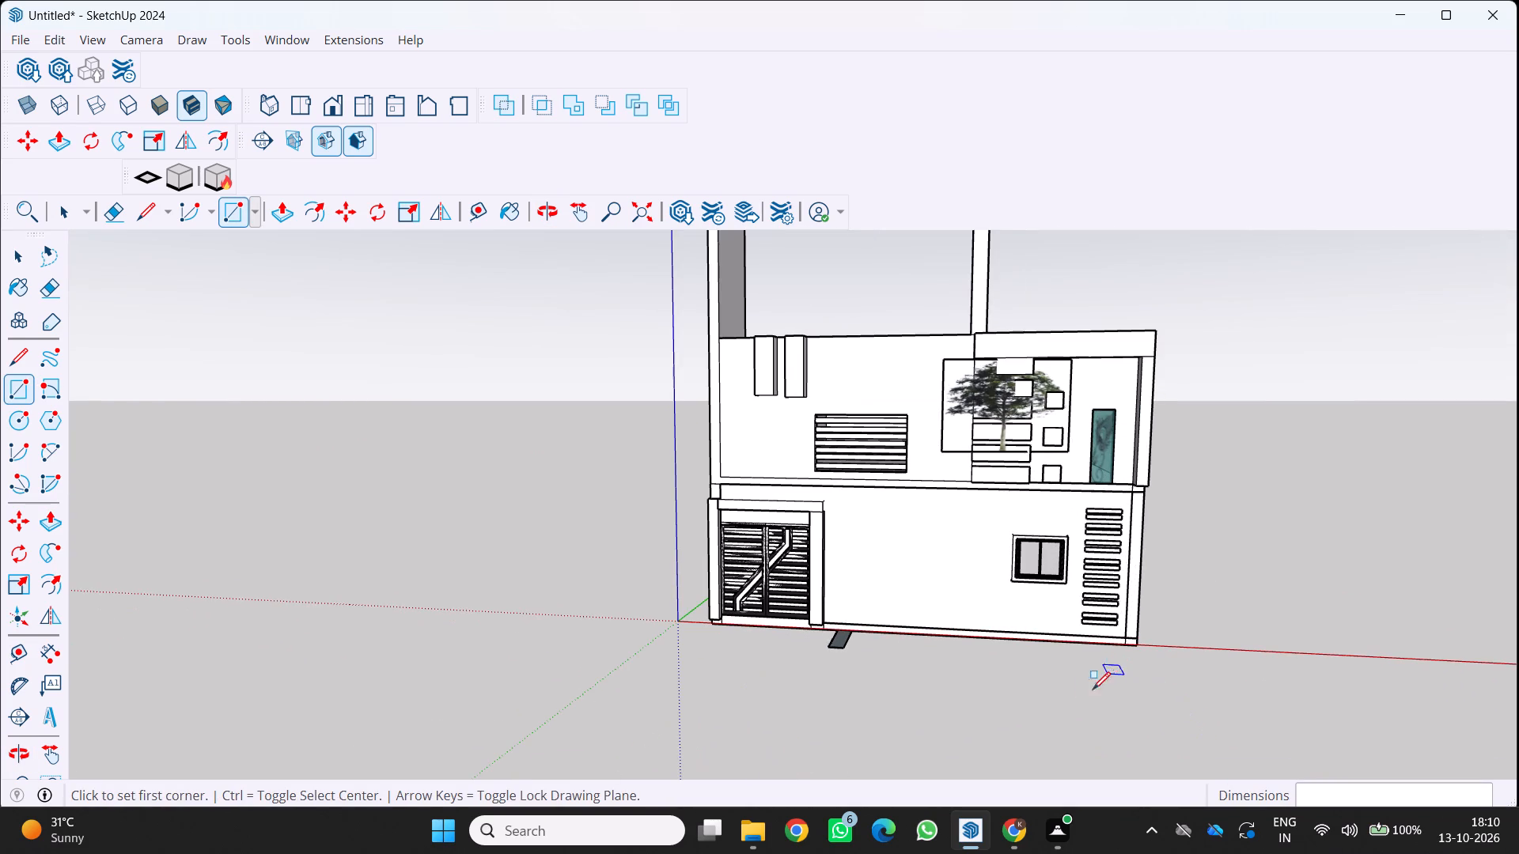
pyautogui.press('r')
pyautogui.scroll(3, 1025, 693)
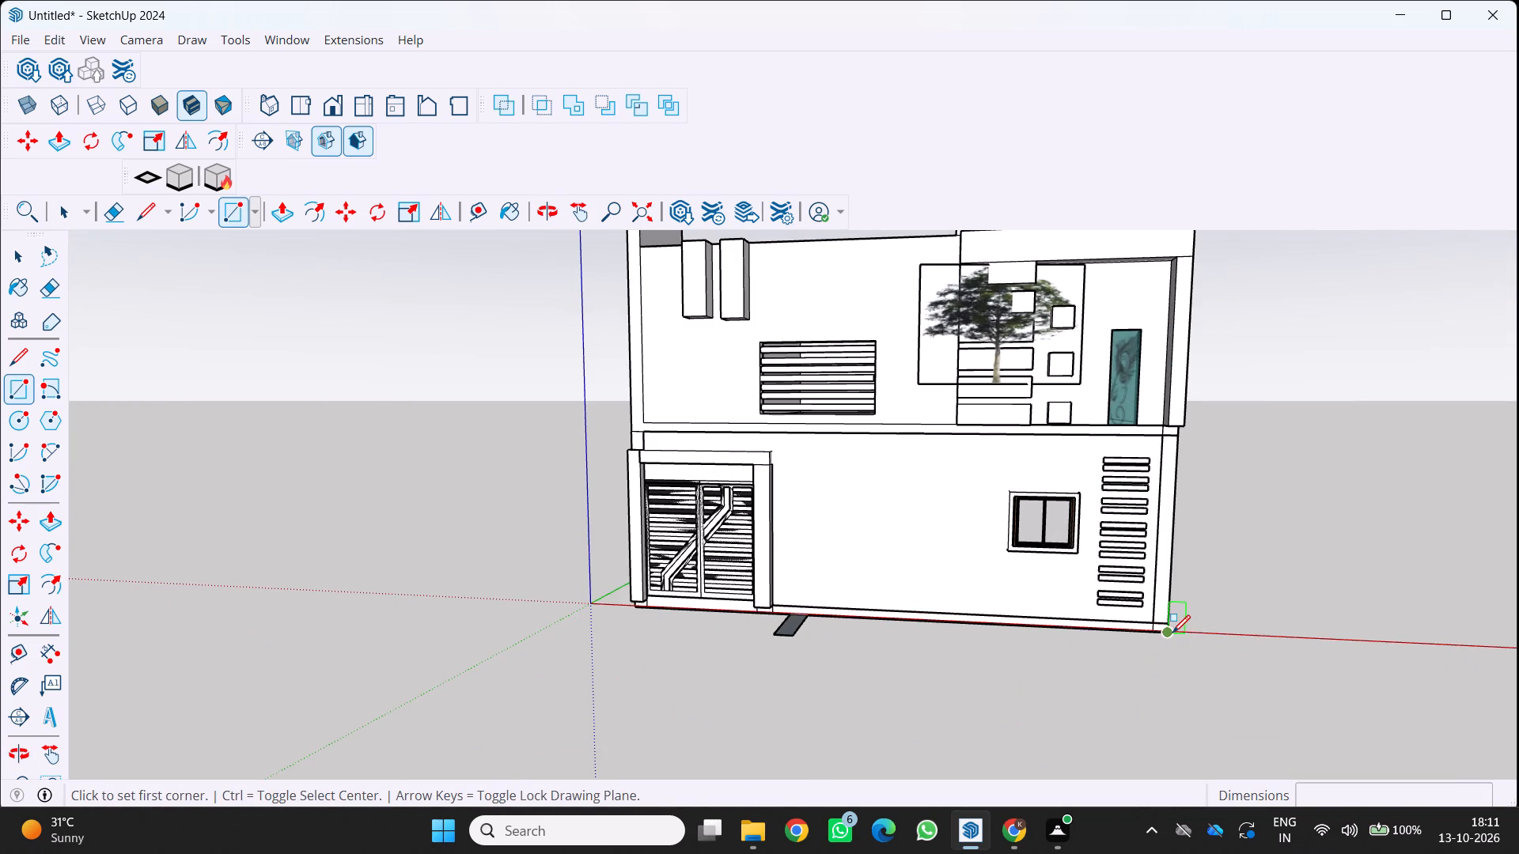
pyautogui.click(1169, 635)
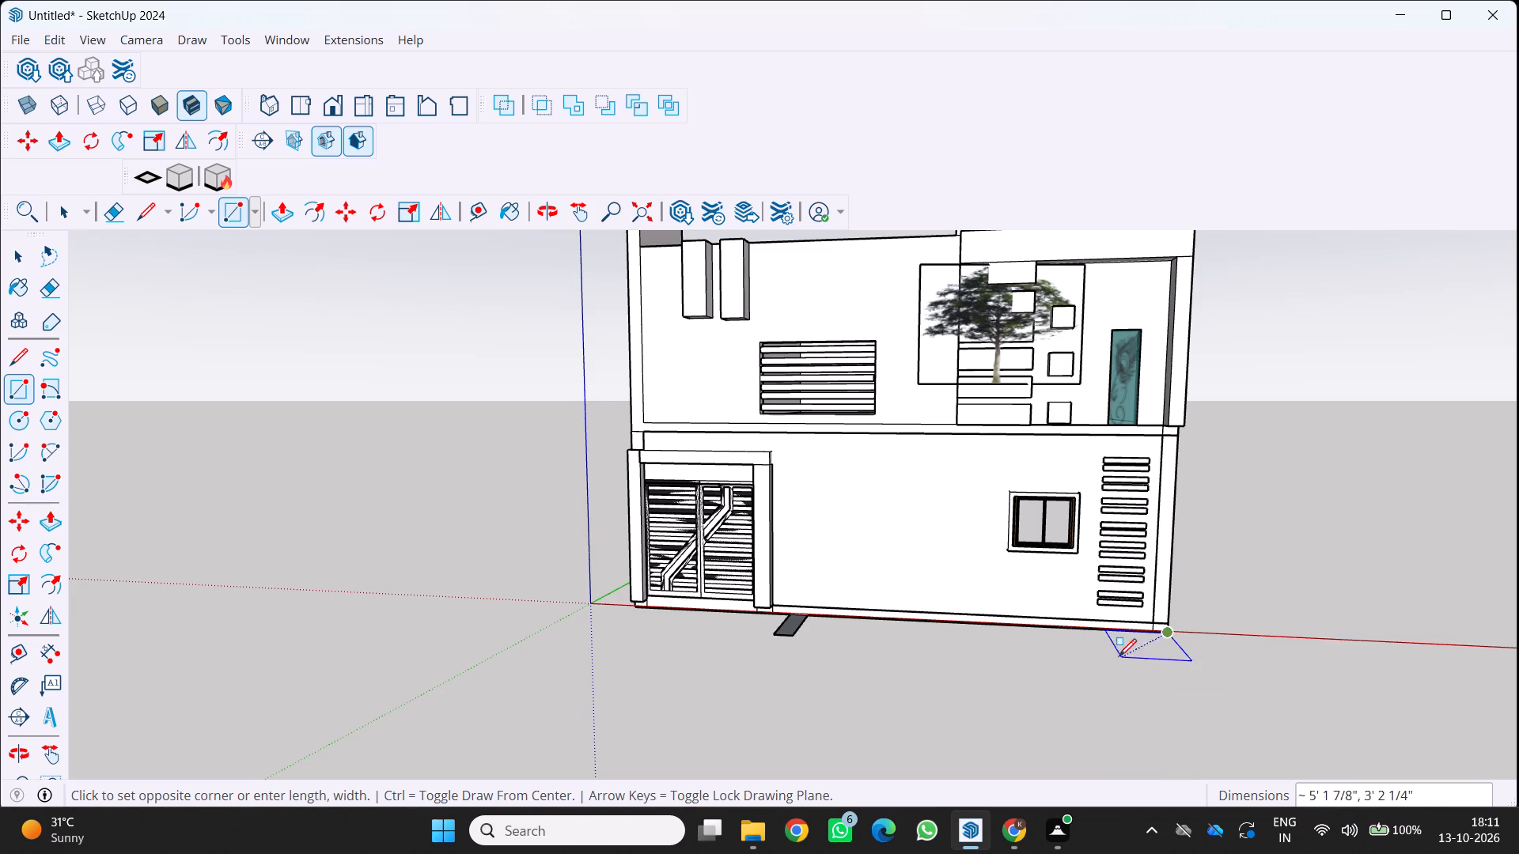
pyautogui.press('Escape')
# Copy the ground strip about 19' 5 15/16" along the front wall, aligning its inner corner with the house's far bottom corner.
pyautogui.press('space')
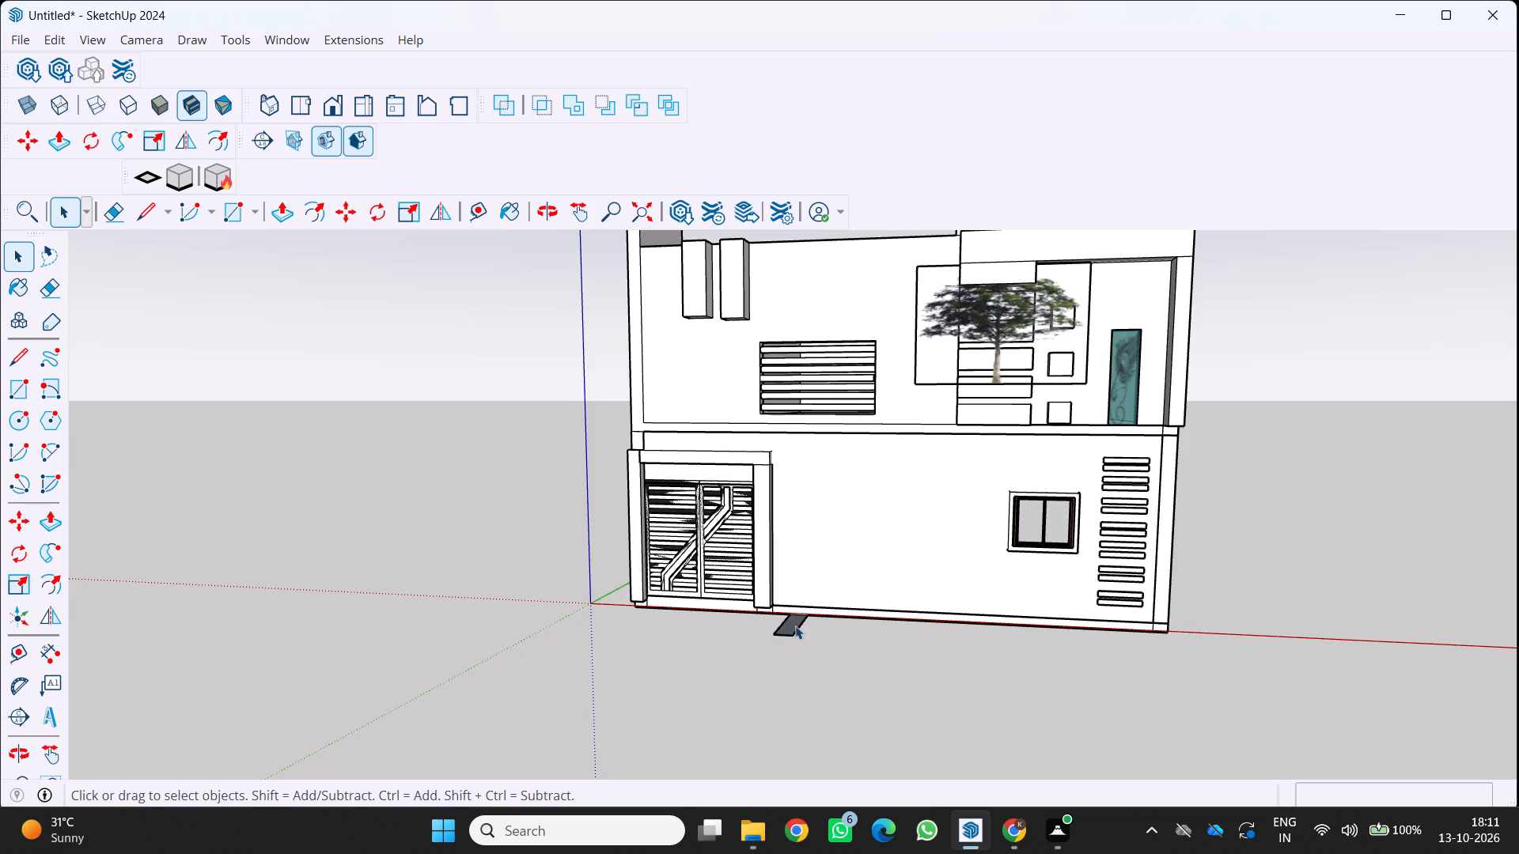
pyautogui.doubleClick(795, 625)
pyautogui.press('m')
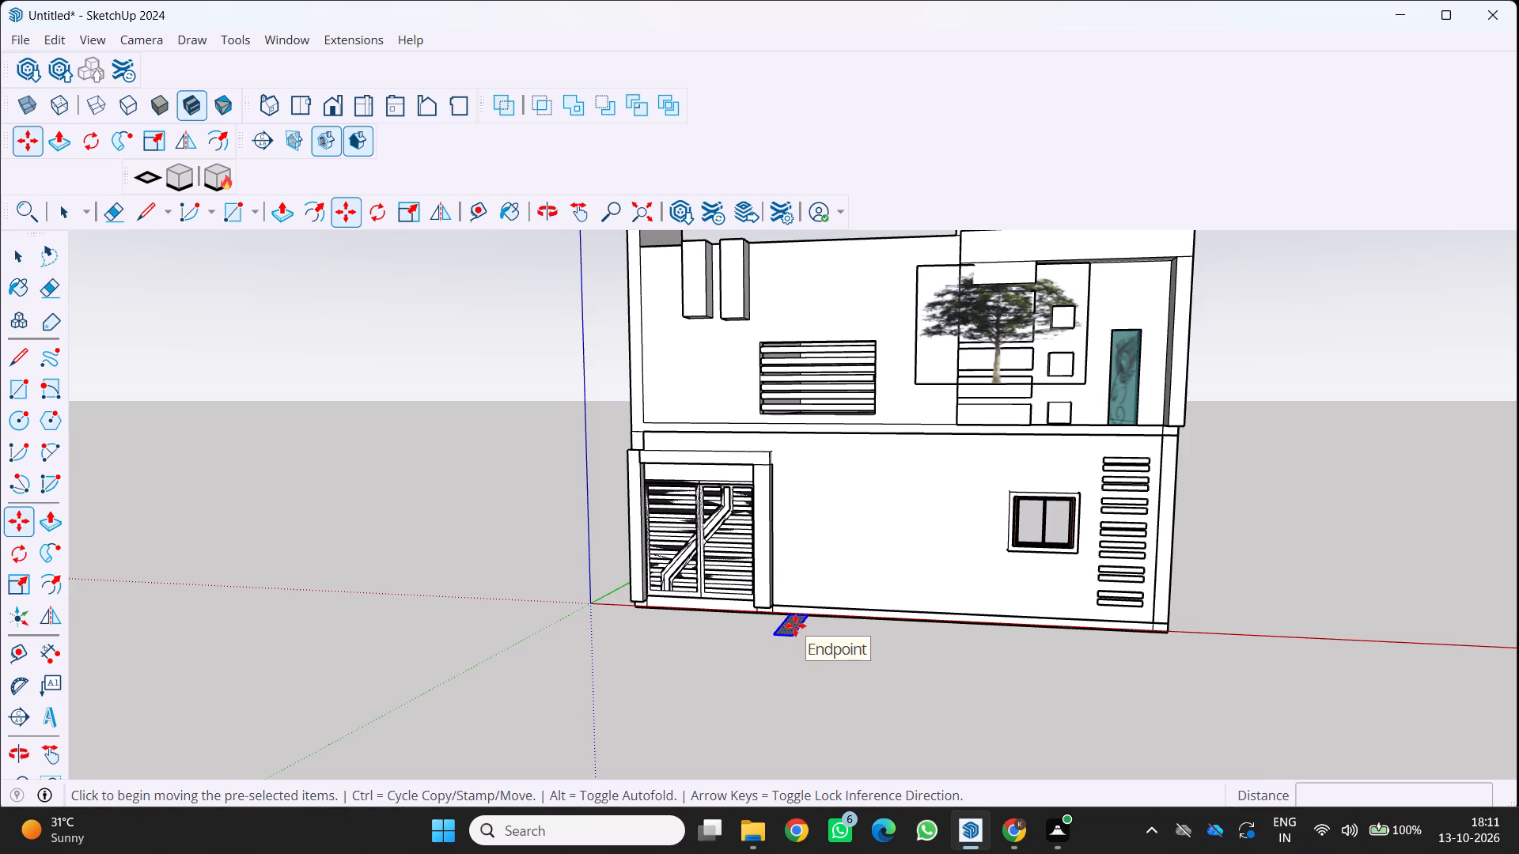
pyautogui.scroll(9, 793, 625)
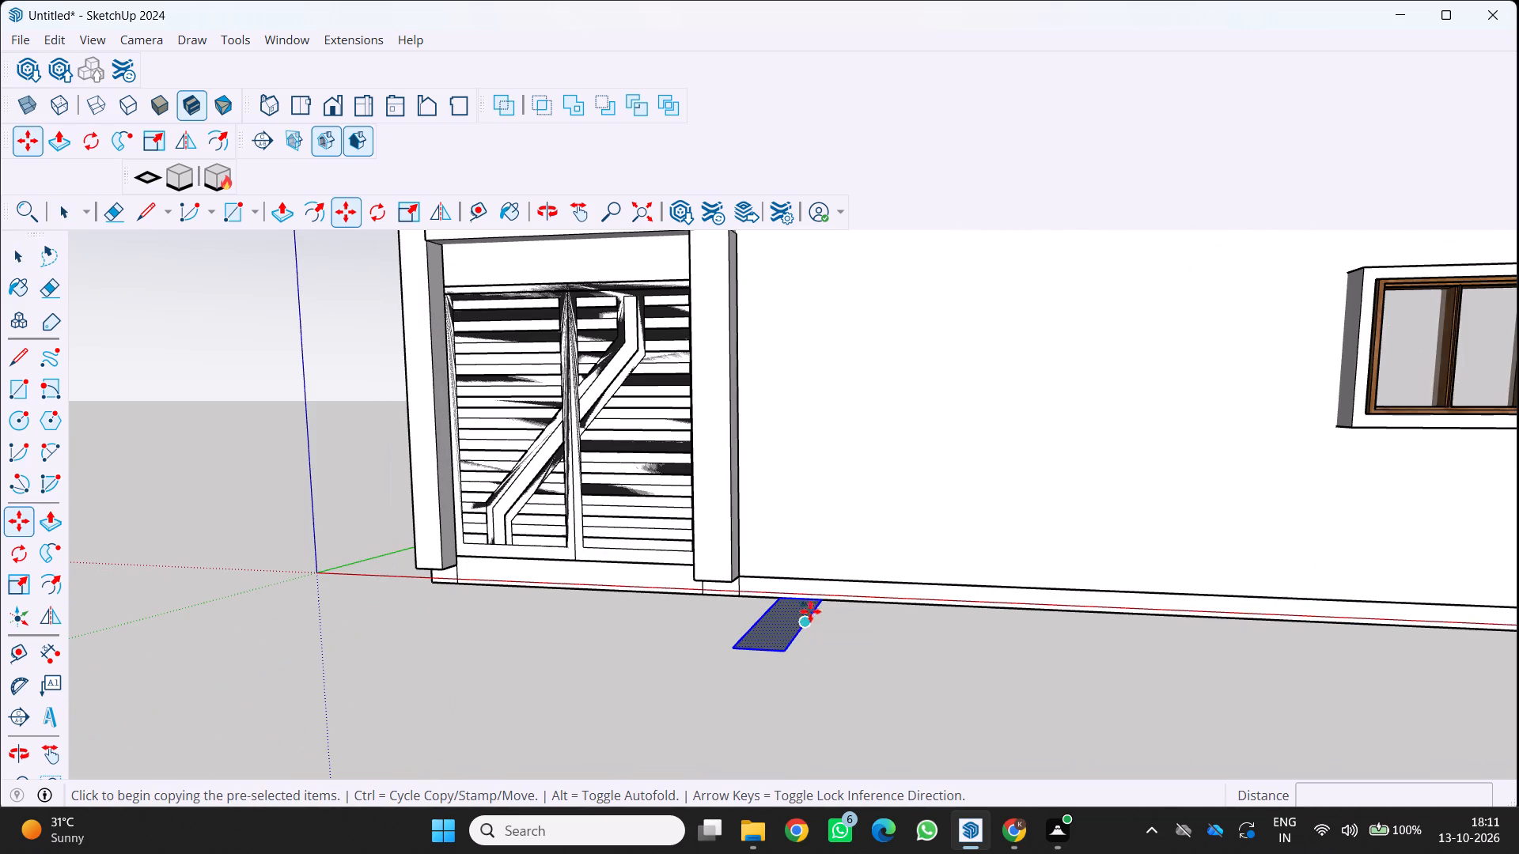
pyautogui.click(818, 596)
pyautogui.scroll(-9, 919, 625)
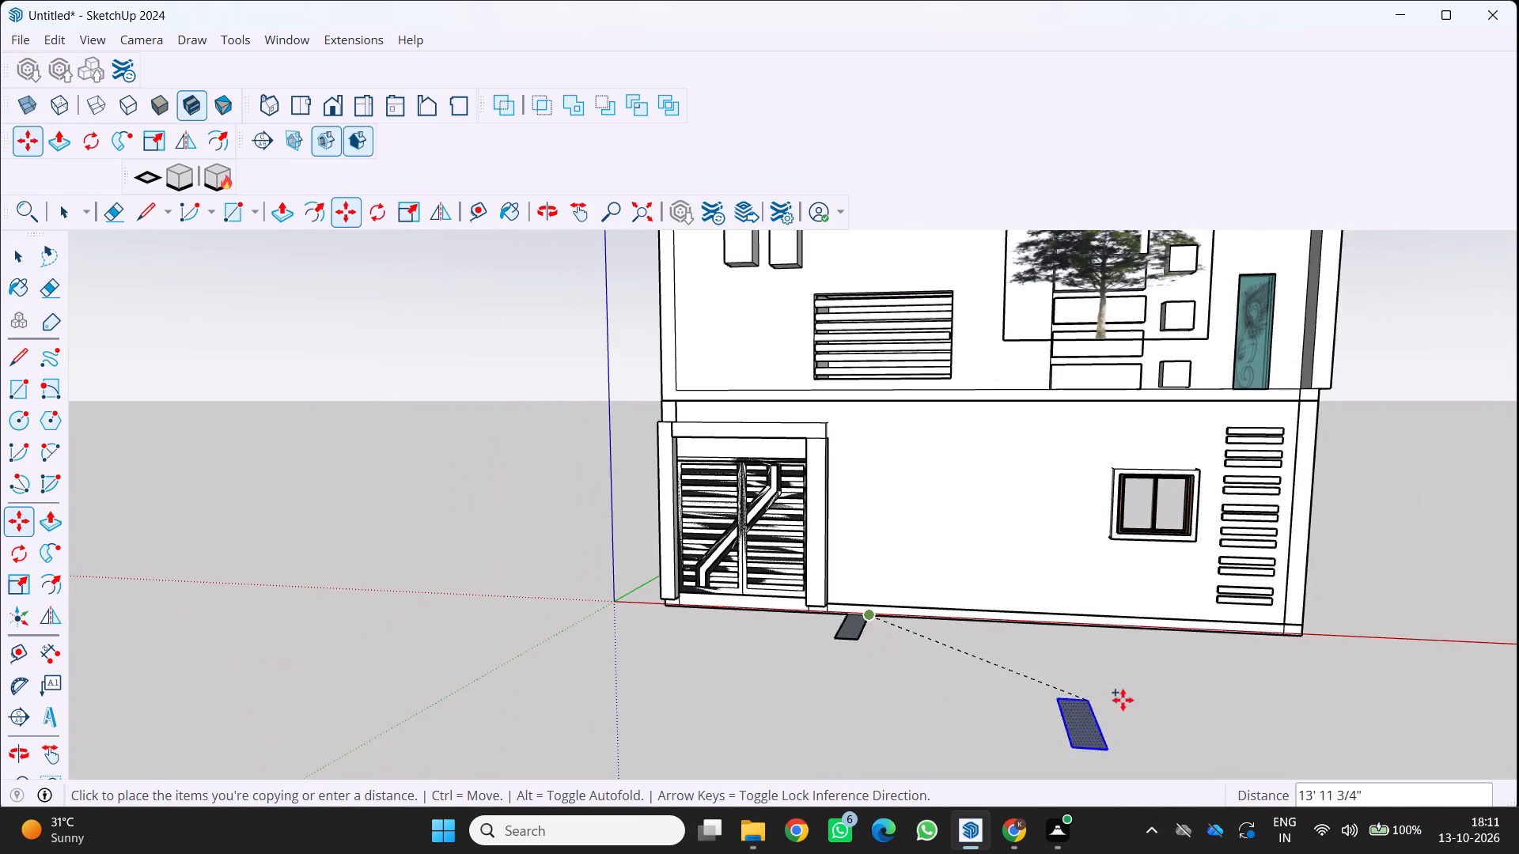
pyautogui.scroll(6, 1204, 683)
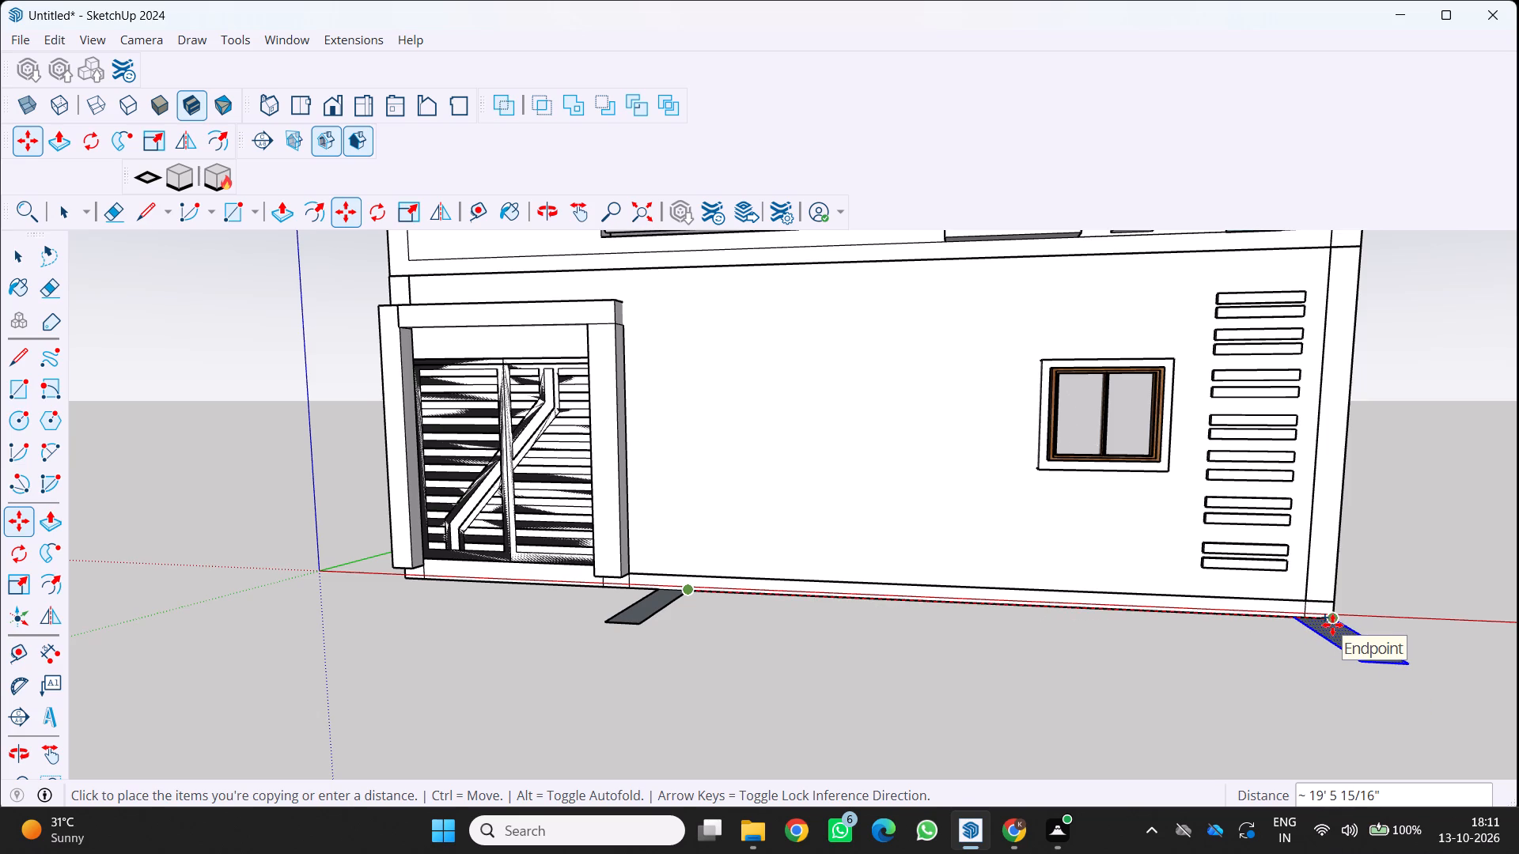
pyautogui.click(1332, 625)
pyautogui.scroll(-4, 1108, 720)
pyautogui.press('space')
pyautogui.press('space')
pyautogui.scroll(-3, 1051, 684)
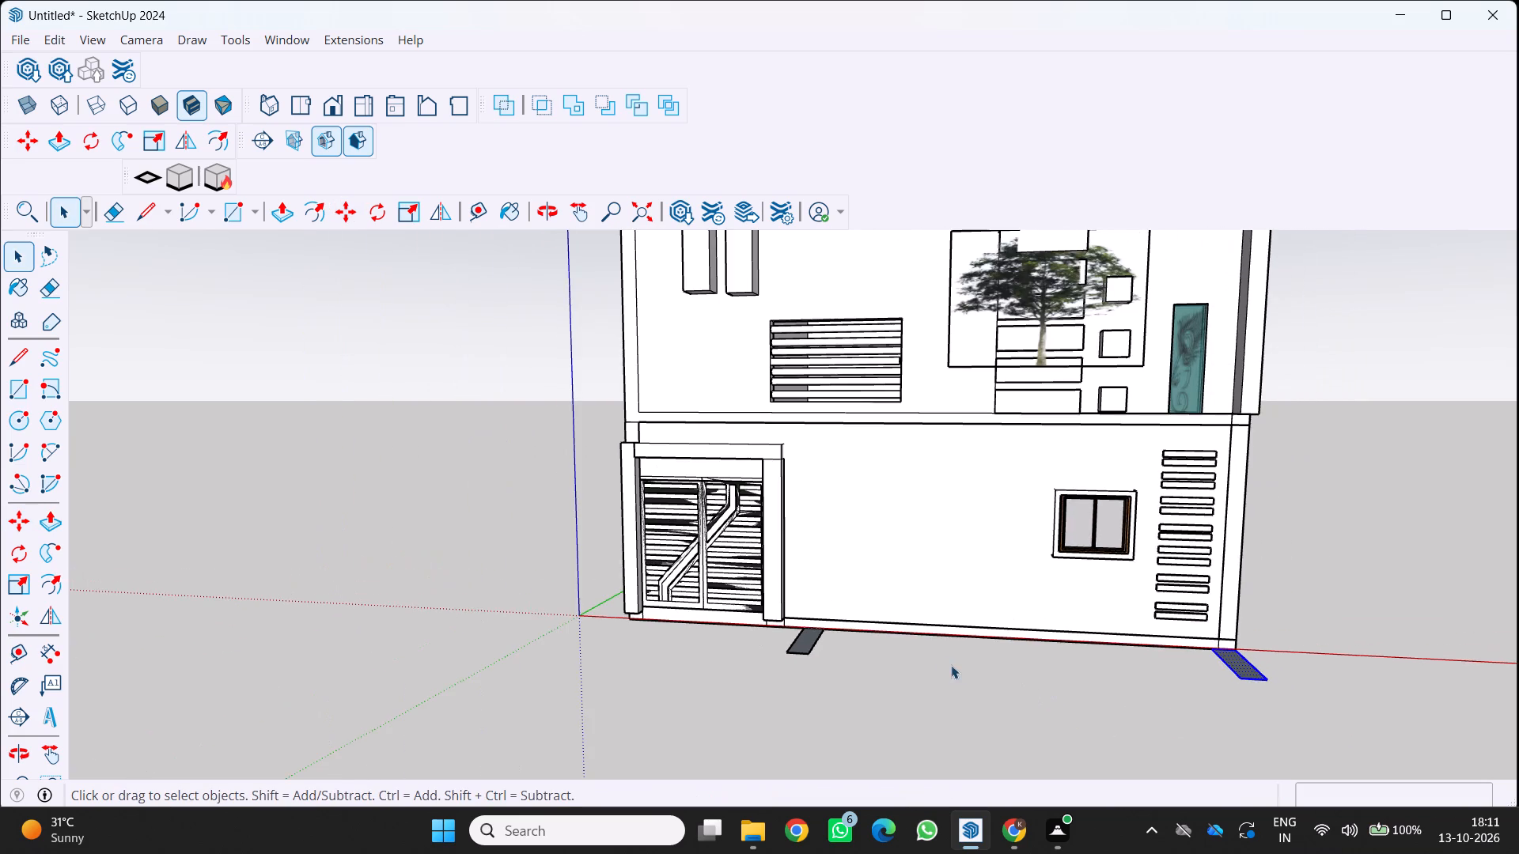
# Draw a ground rectangle about 1' 1 7/16" by 18' 5 1/2" along the strips' outer ends, joining them into a U-shaped border.
pyautogui.moveTo(938, 667); pyautogui.dragTo(905, 648, button='middle')
pyautogui.scroll(-4, 905, 648)
pyautogui.press('space')
pyautogui.press('space')
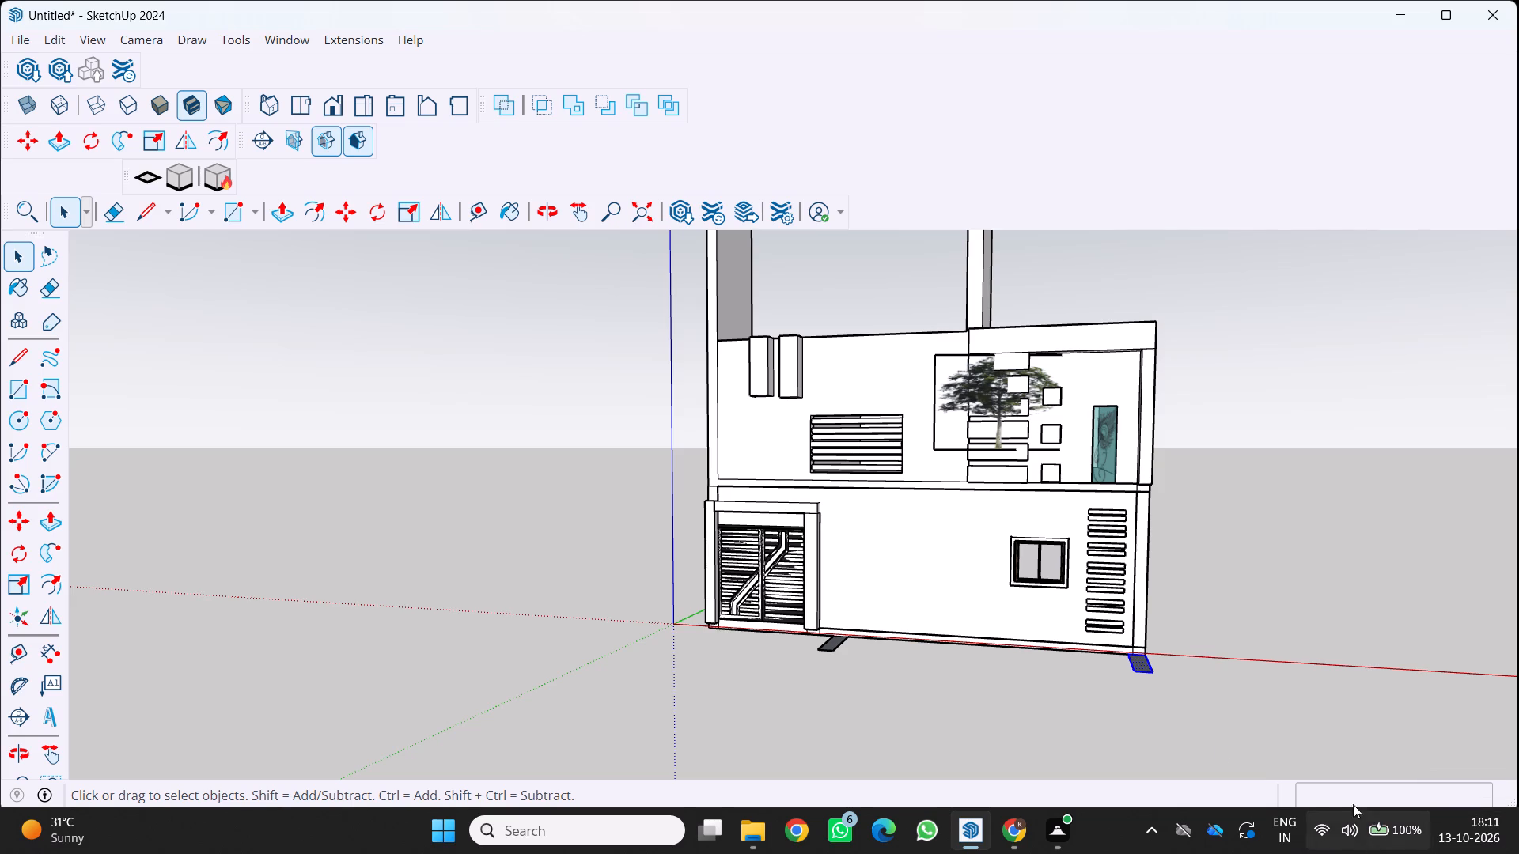
pyautogui.moveTo(499, 533); pyautogui.dragTo(666, 708, button='middle')
pyautogui.scroll(5, 889, 680)
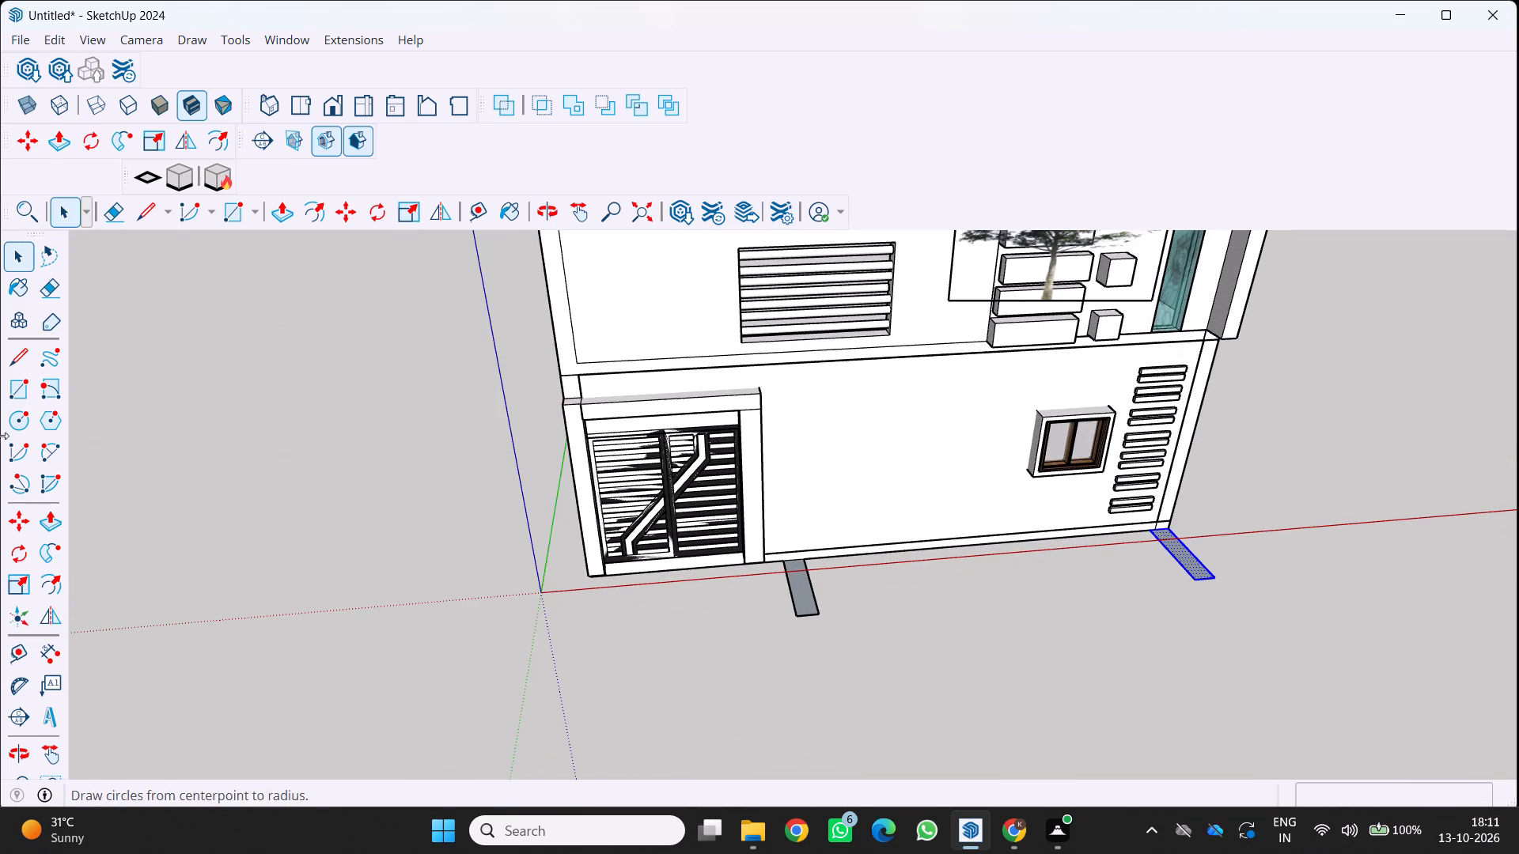
pyautogui.click(17, 390)
pyautogui.scroll(2, 1434, 795)
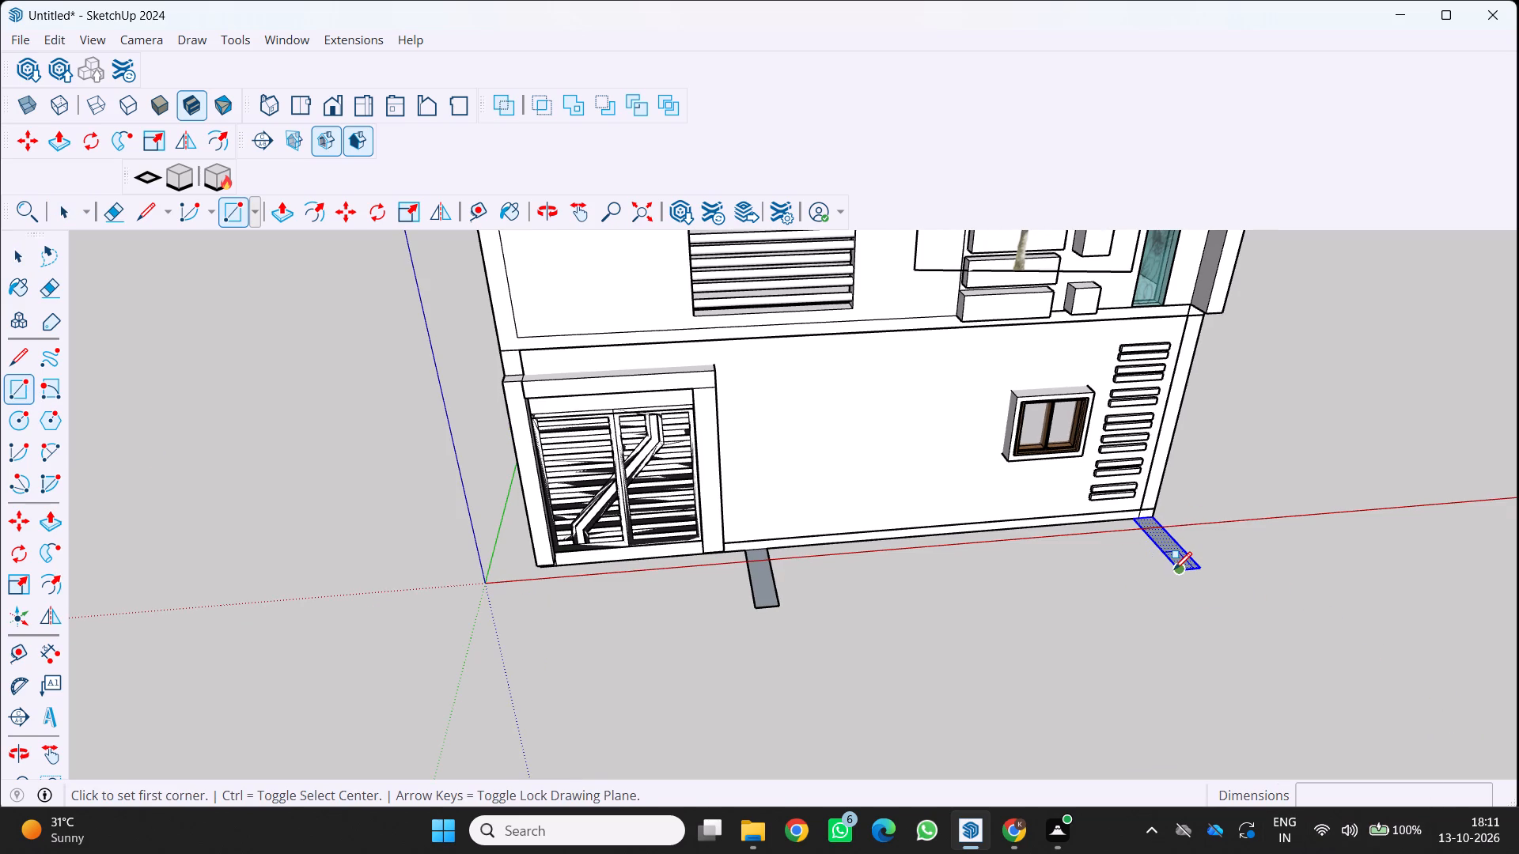
pyautogui.click(1174, 569)
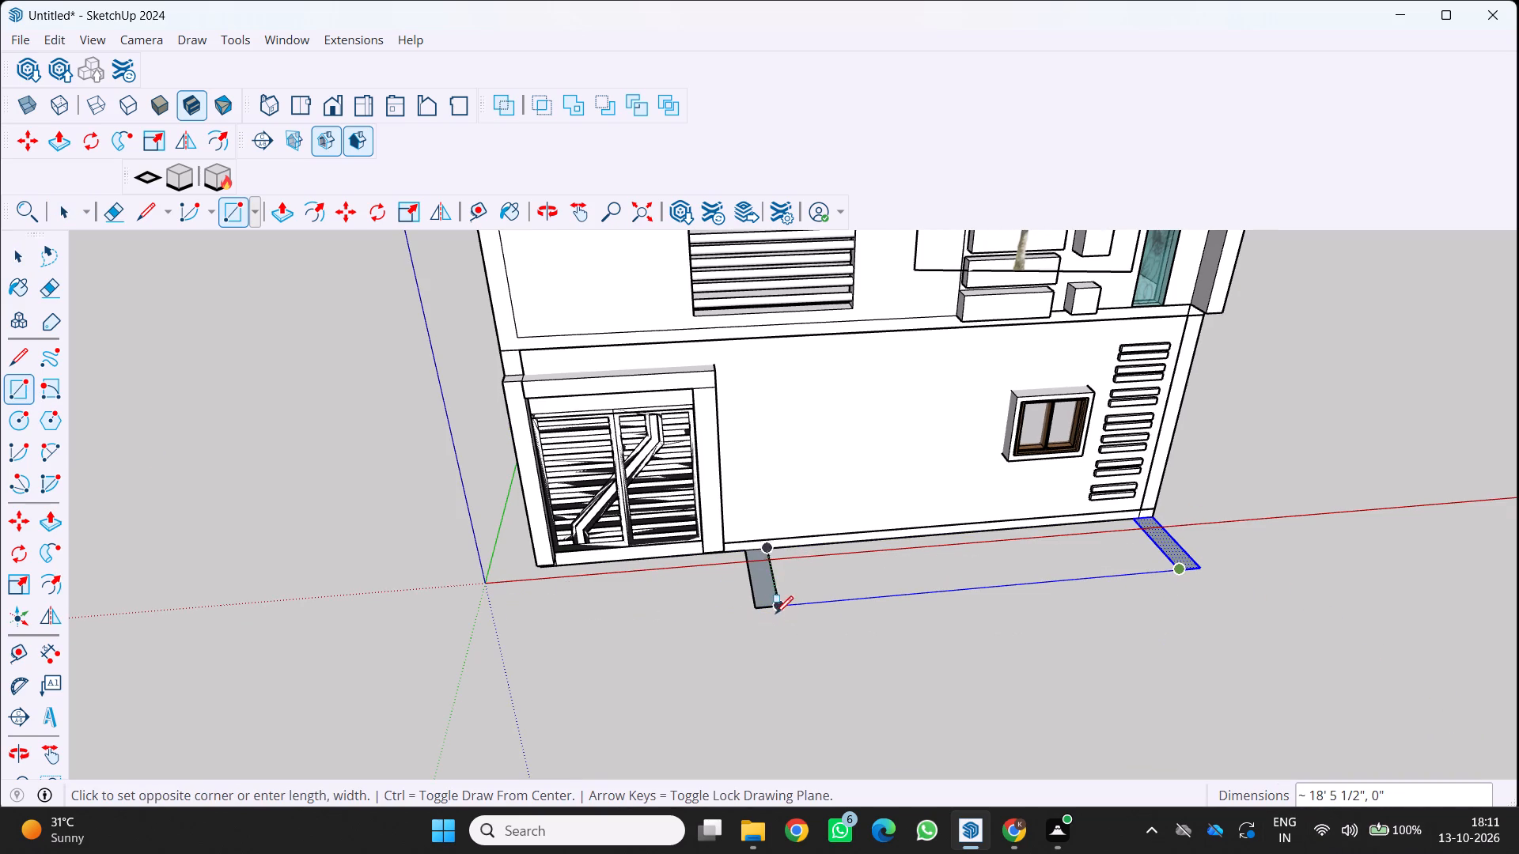
pyautogui.click(778, 590)
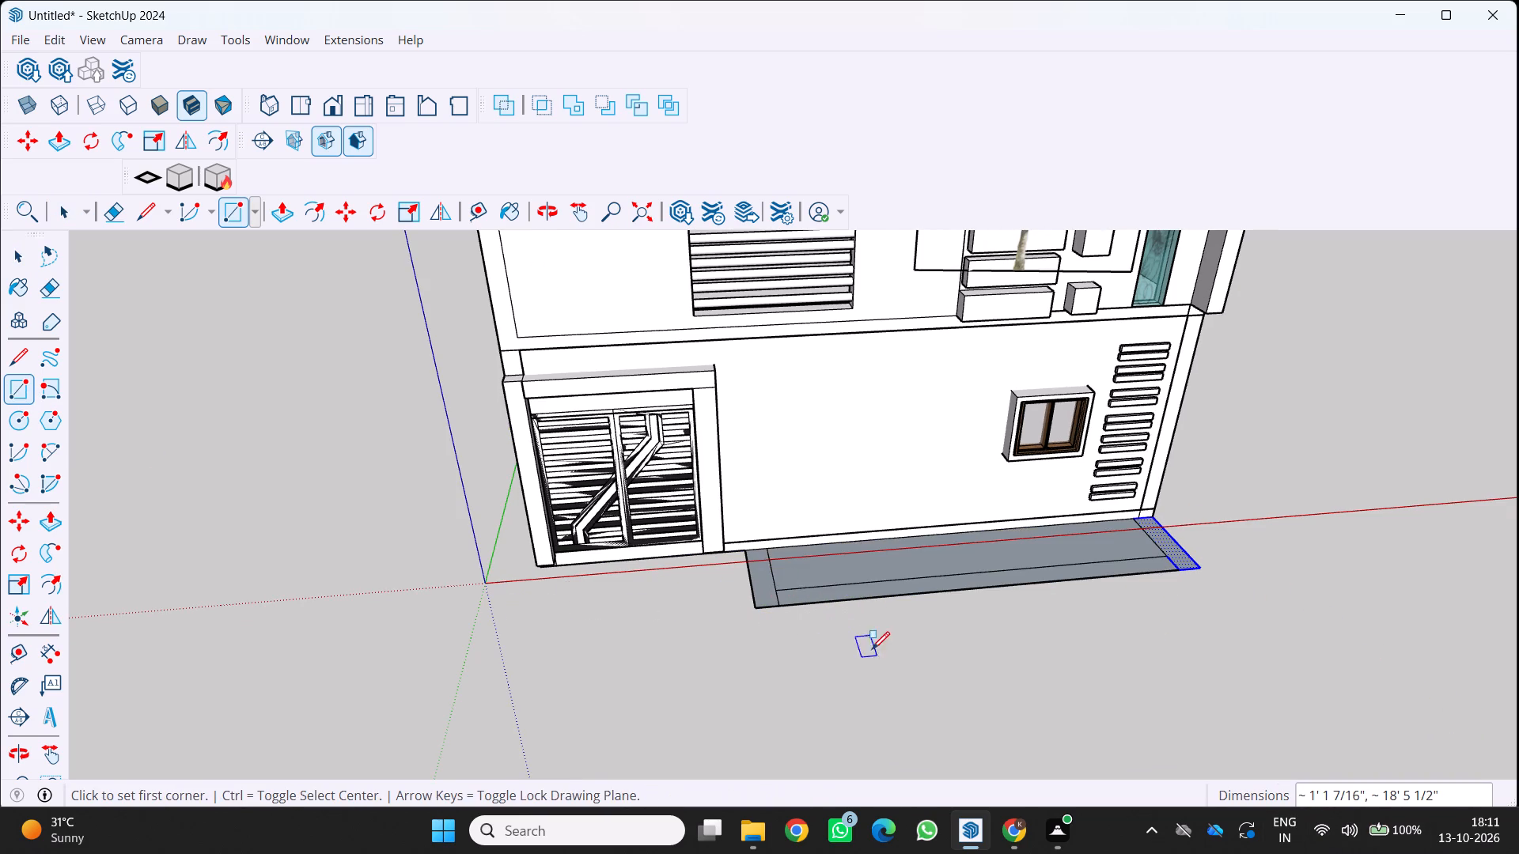
# Erase the two short edges dividing the long front strip from the end strips at the border's outer corners.
pyautogui.scroll(2, 876, 637)
pyautogui.press('space')
pyautogui.press('space')
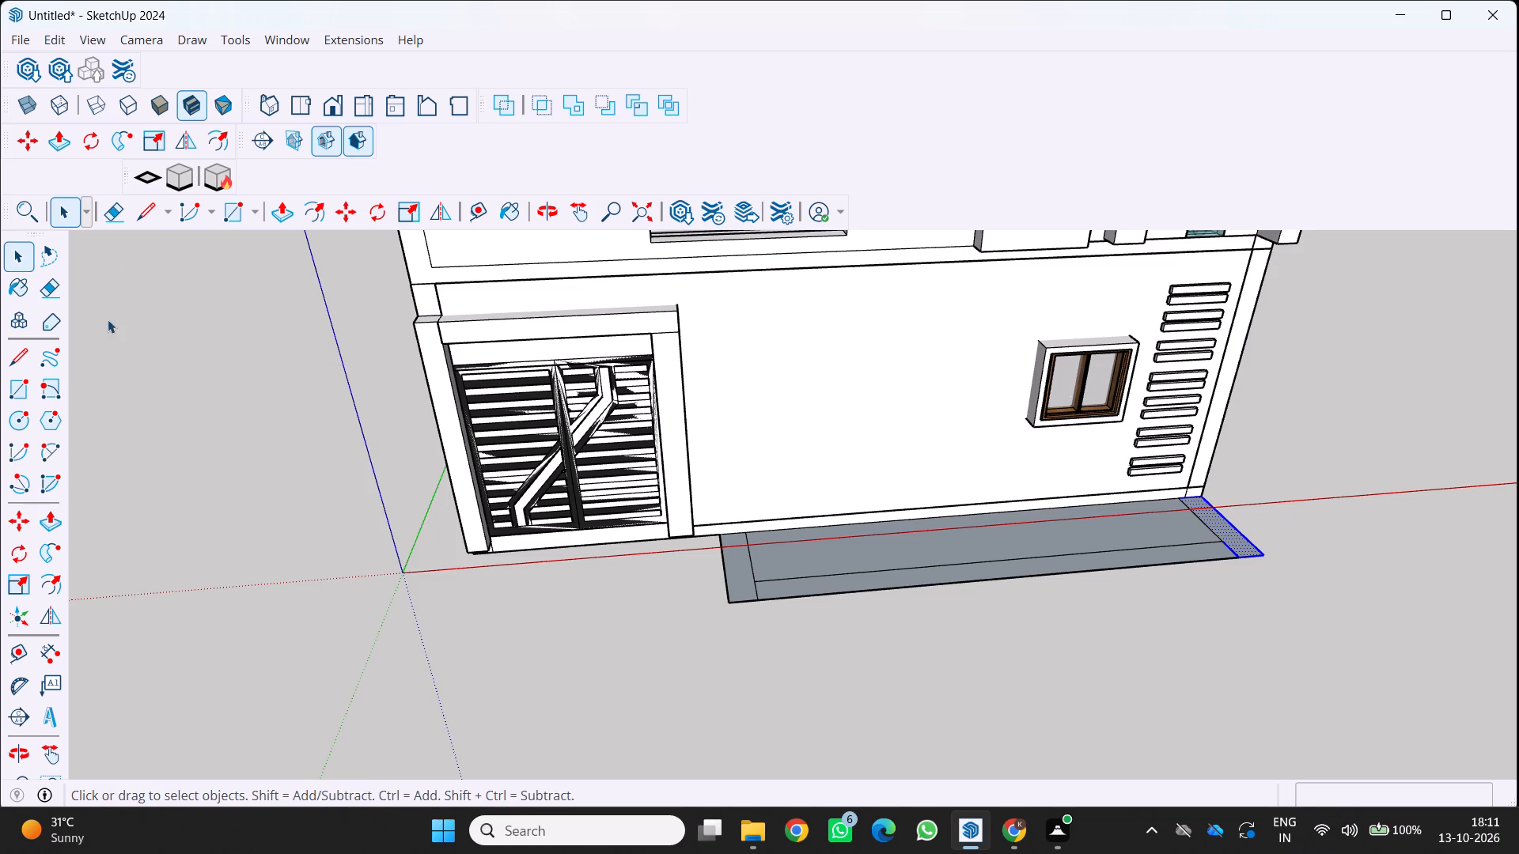
pyautogui.click(123, 200)
pyautogui.scroll(3, 637, 546)
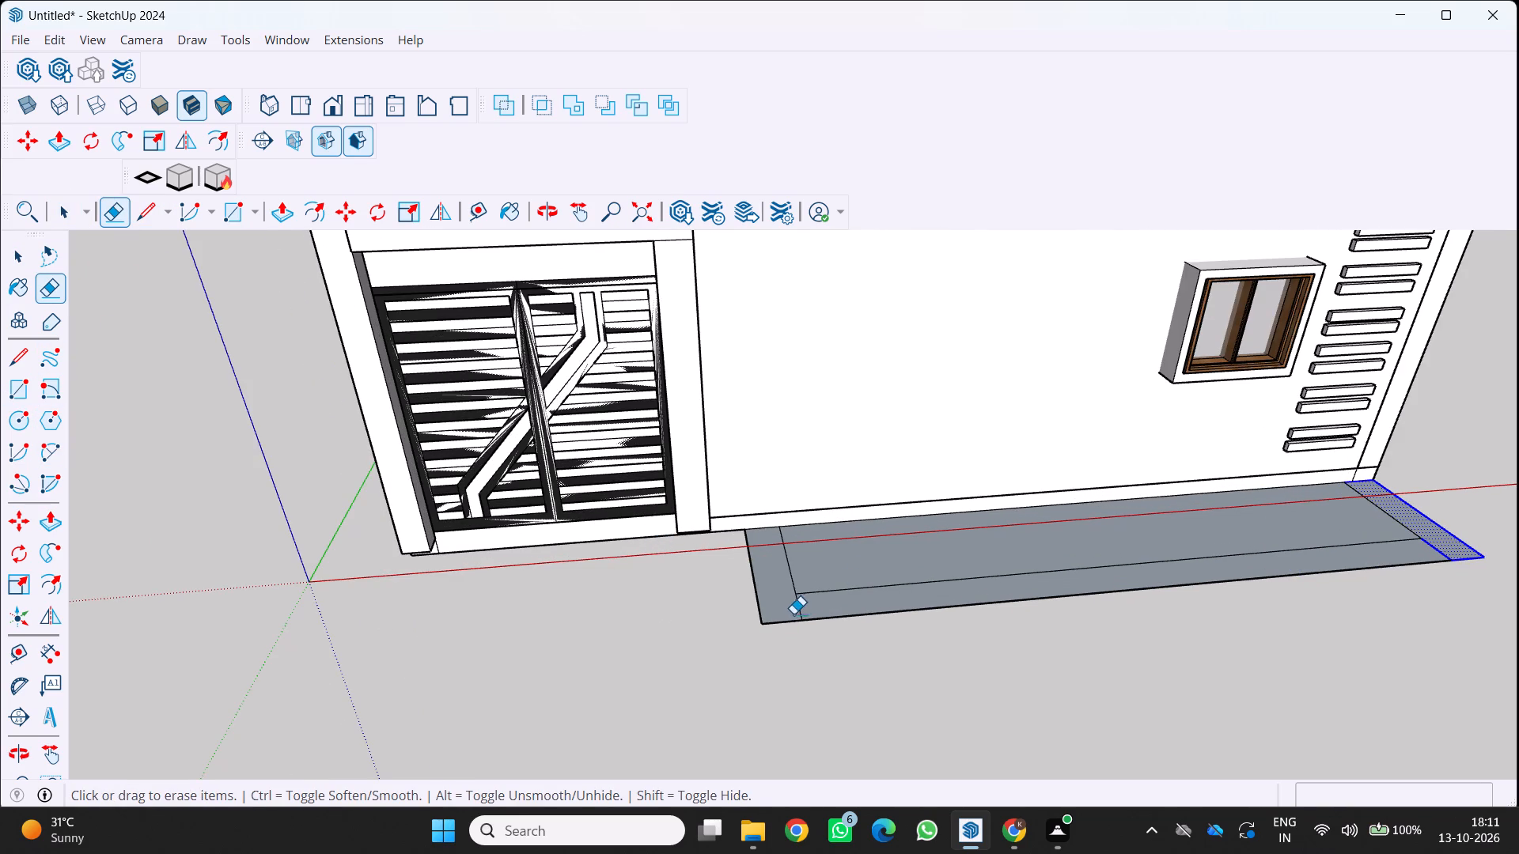
pyautogui.click(800, 611)
pyautogui.scroll(2, 1509, 568)
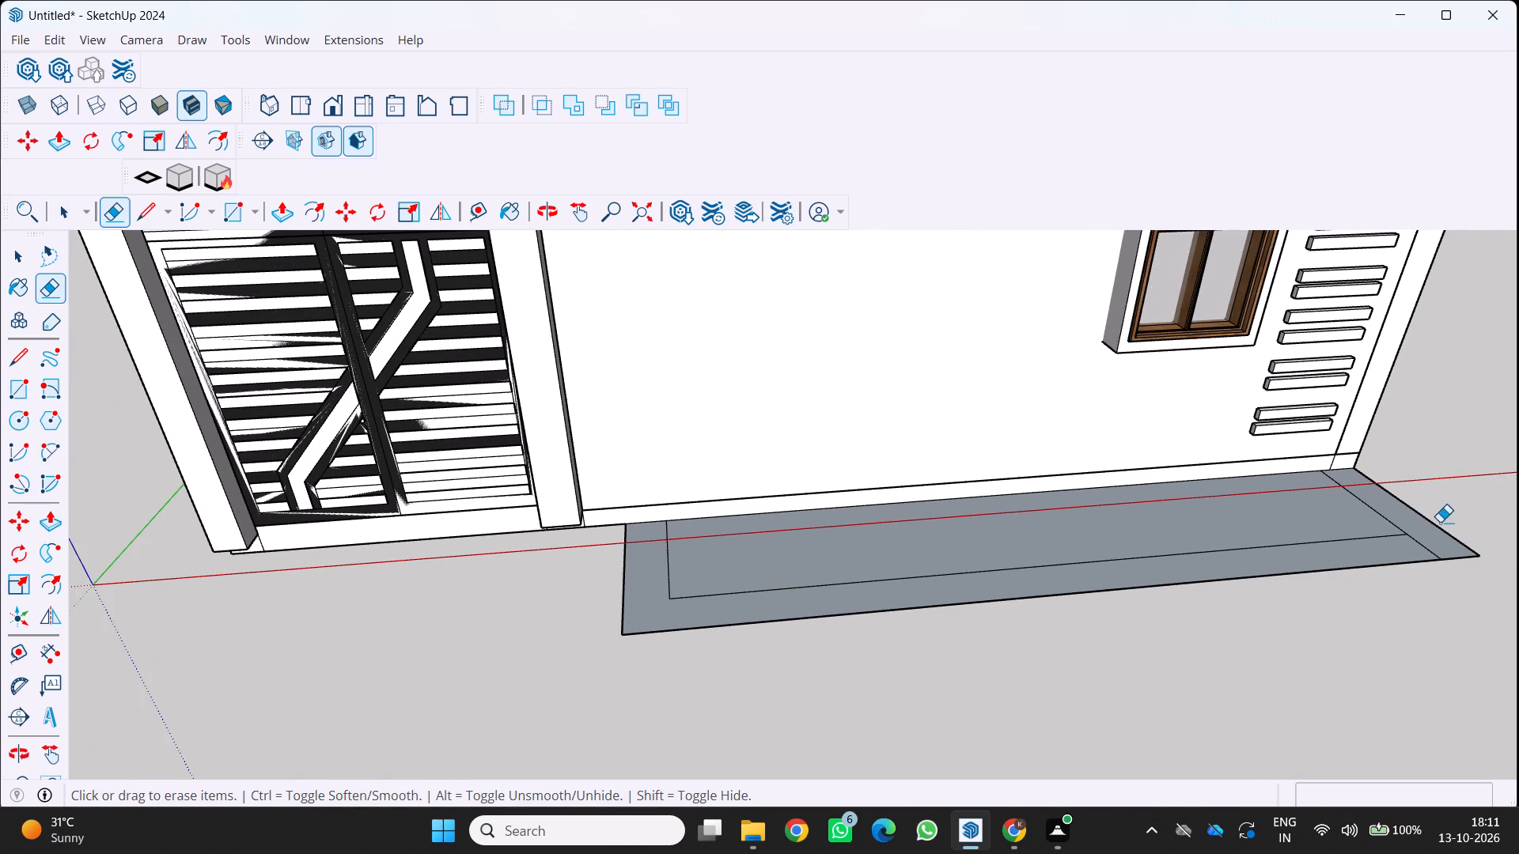
pyautogui.click(1420, 547)
# Pull the U-shaped border face up about 3' 5 1/2" to form a low planter wall against the front wall.
pyautogui.press('p')
pyautogui.click(646, 612)
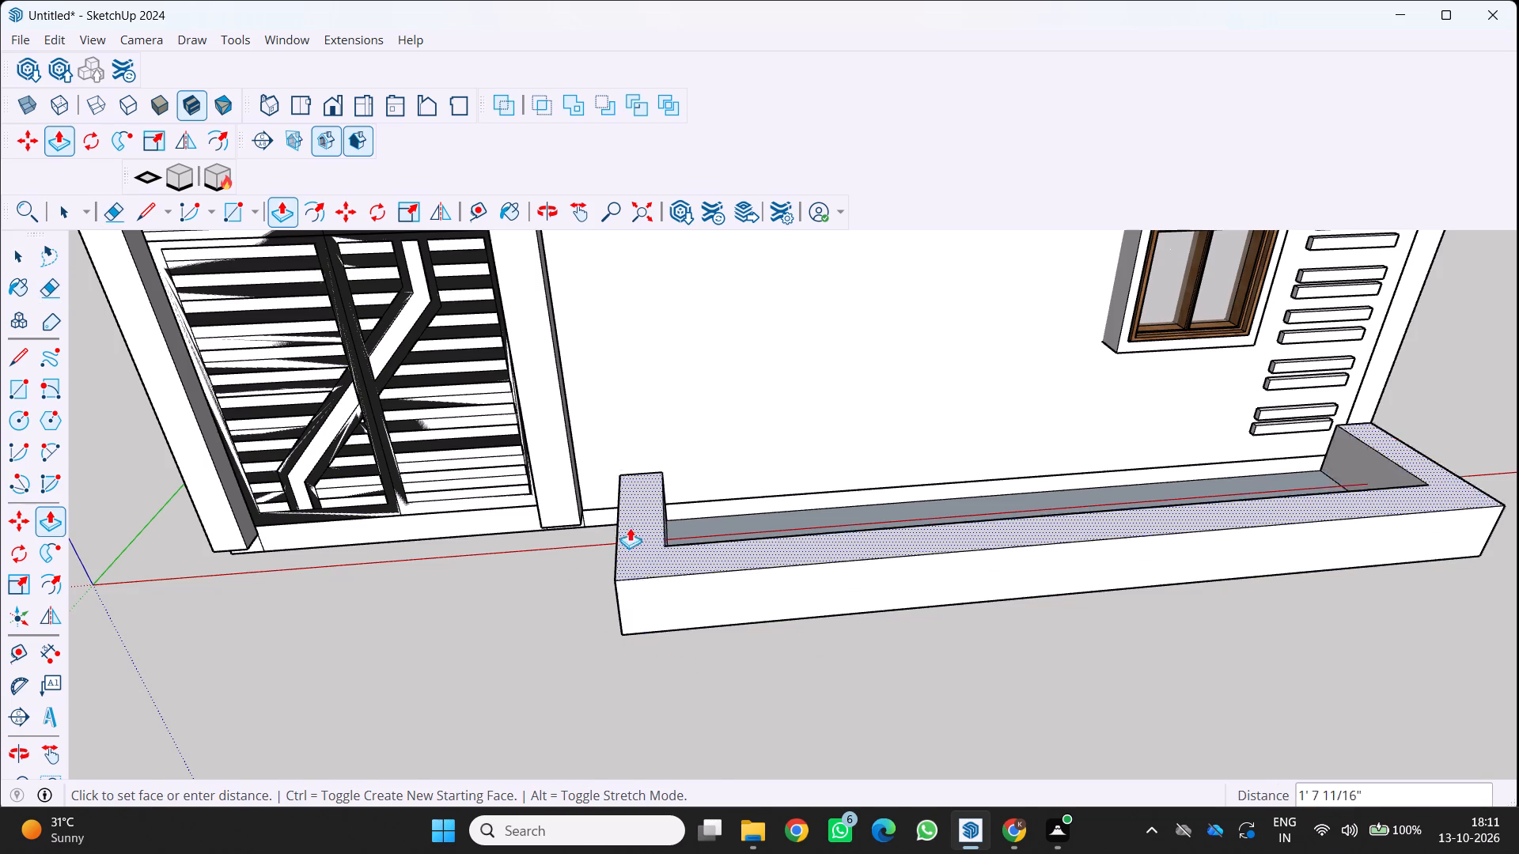
pyautogui.moveTo(633, 489); pyautogui.dragTo(582, 612, button='middle')
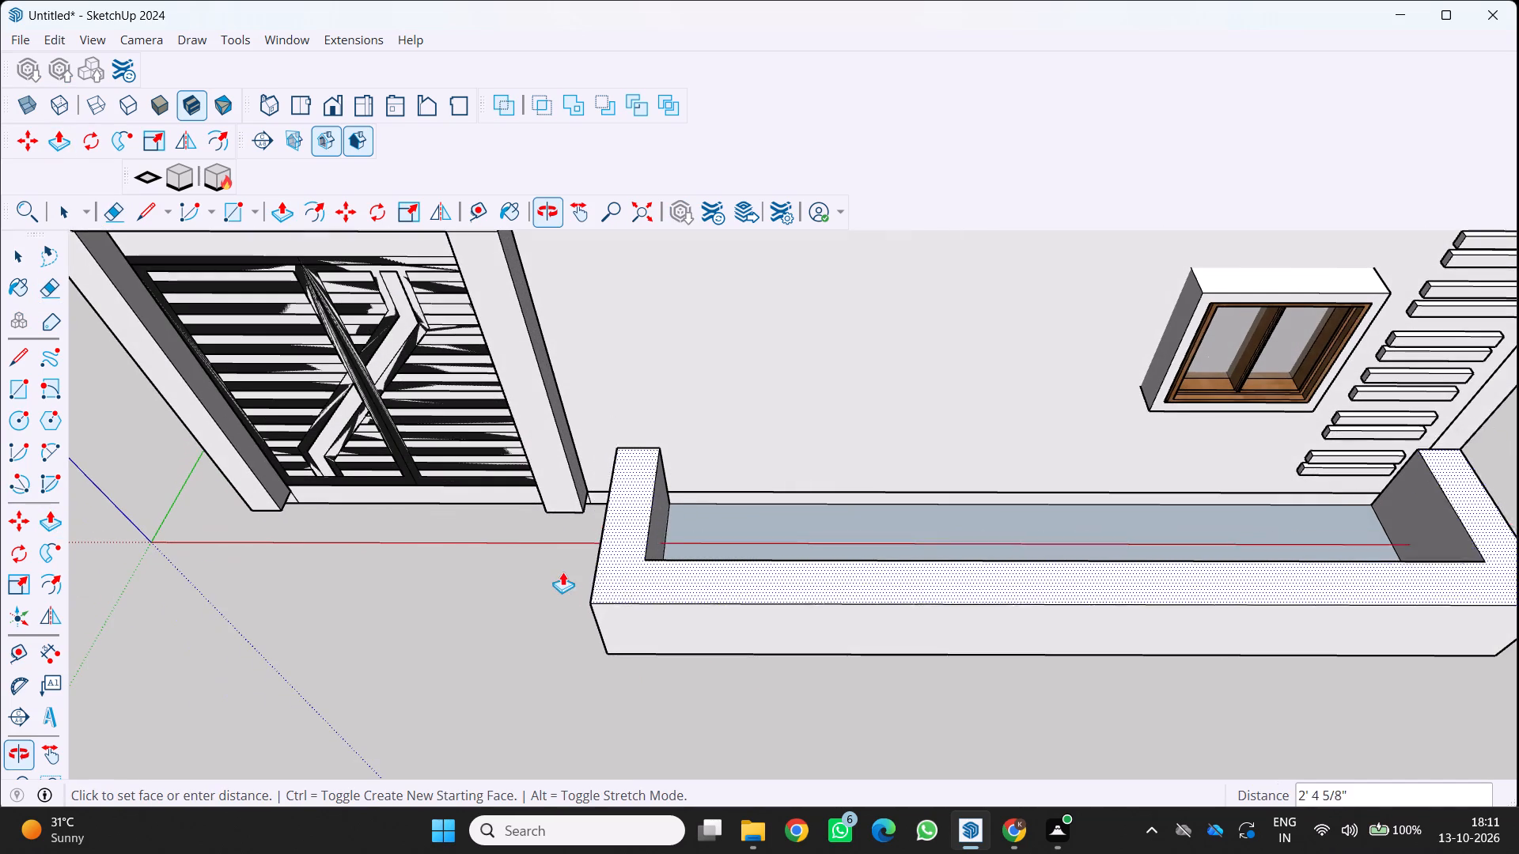
pyautogui.click(564, 554)
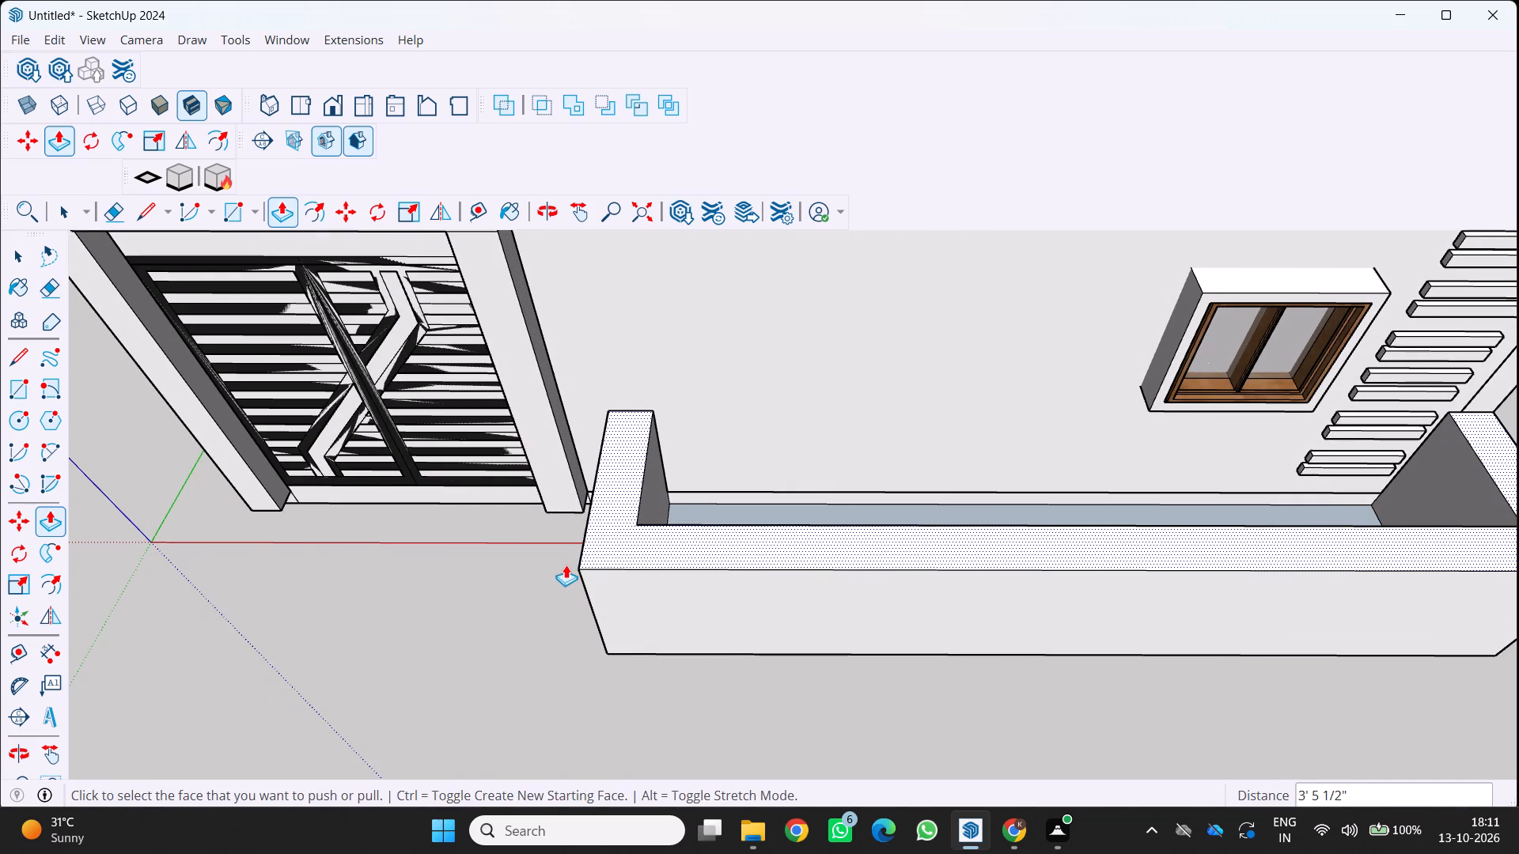
# Examine the raised planter wall from several angles against the gate and the whole front elevation.
pyautogui.scroll(-6, 589, 625)
pyautogui.moveTo(584, 623); pyautogui.dragTo(712, 473, button='middle')
pyautogui.scroll(1, 298, 814)
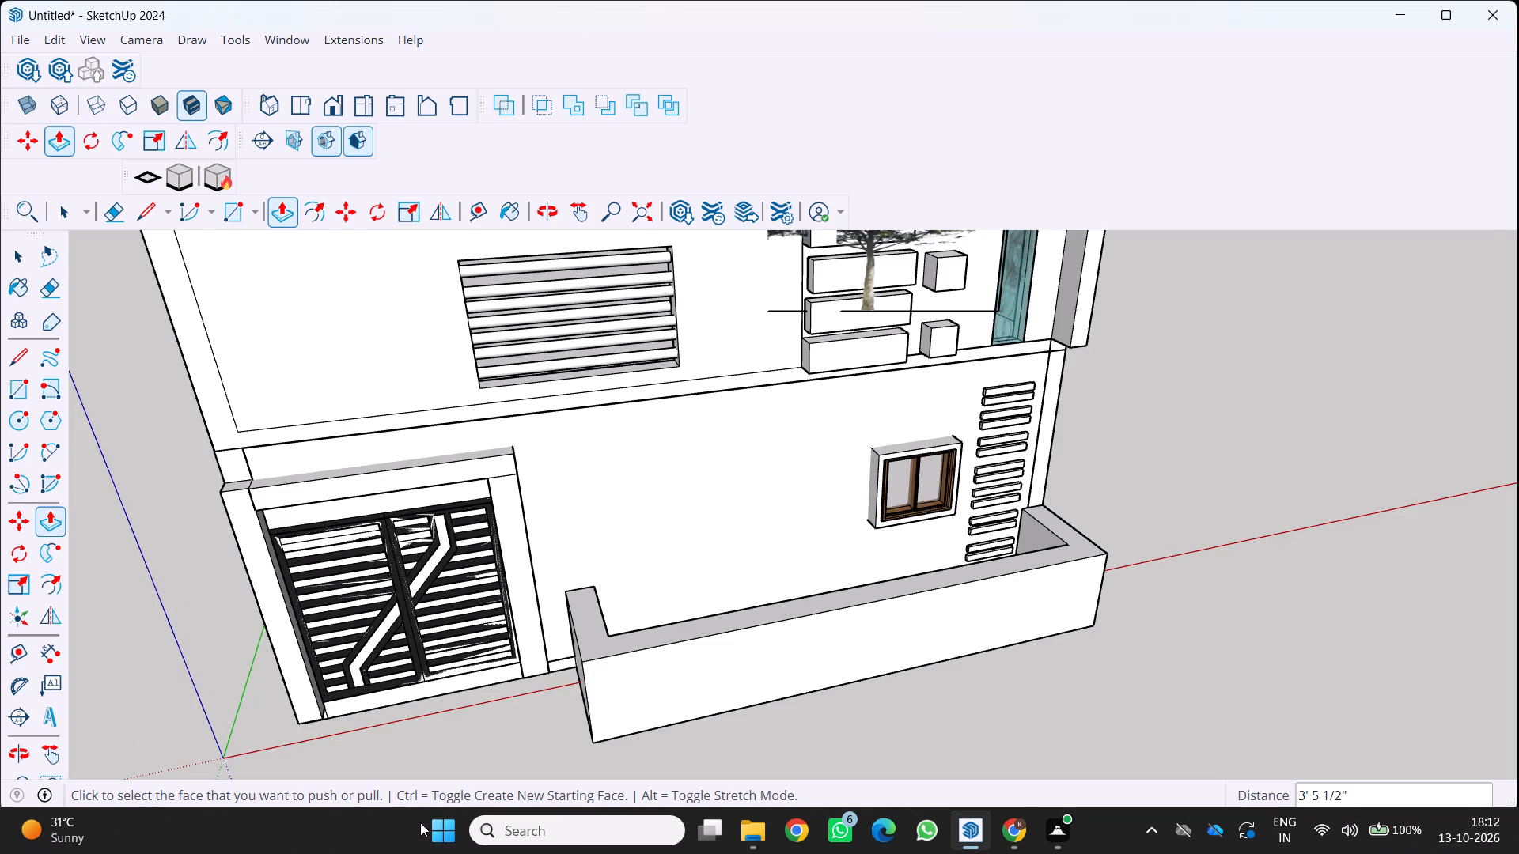
pyautogui.scroll(-1, 420, 822)
pyautogui.scroll(-4, 574, 755)
pyautogui.moveTo(541, 733); pyautogui.dragTo(369, 660, button='middle')
pyautogui.scroll(-1, 607, 711)
pyautogui.moveTo(607, 711); pyautogui.dragTo(691, 673, button='middle')
pyautogui.middleClick(692, 672)
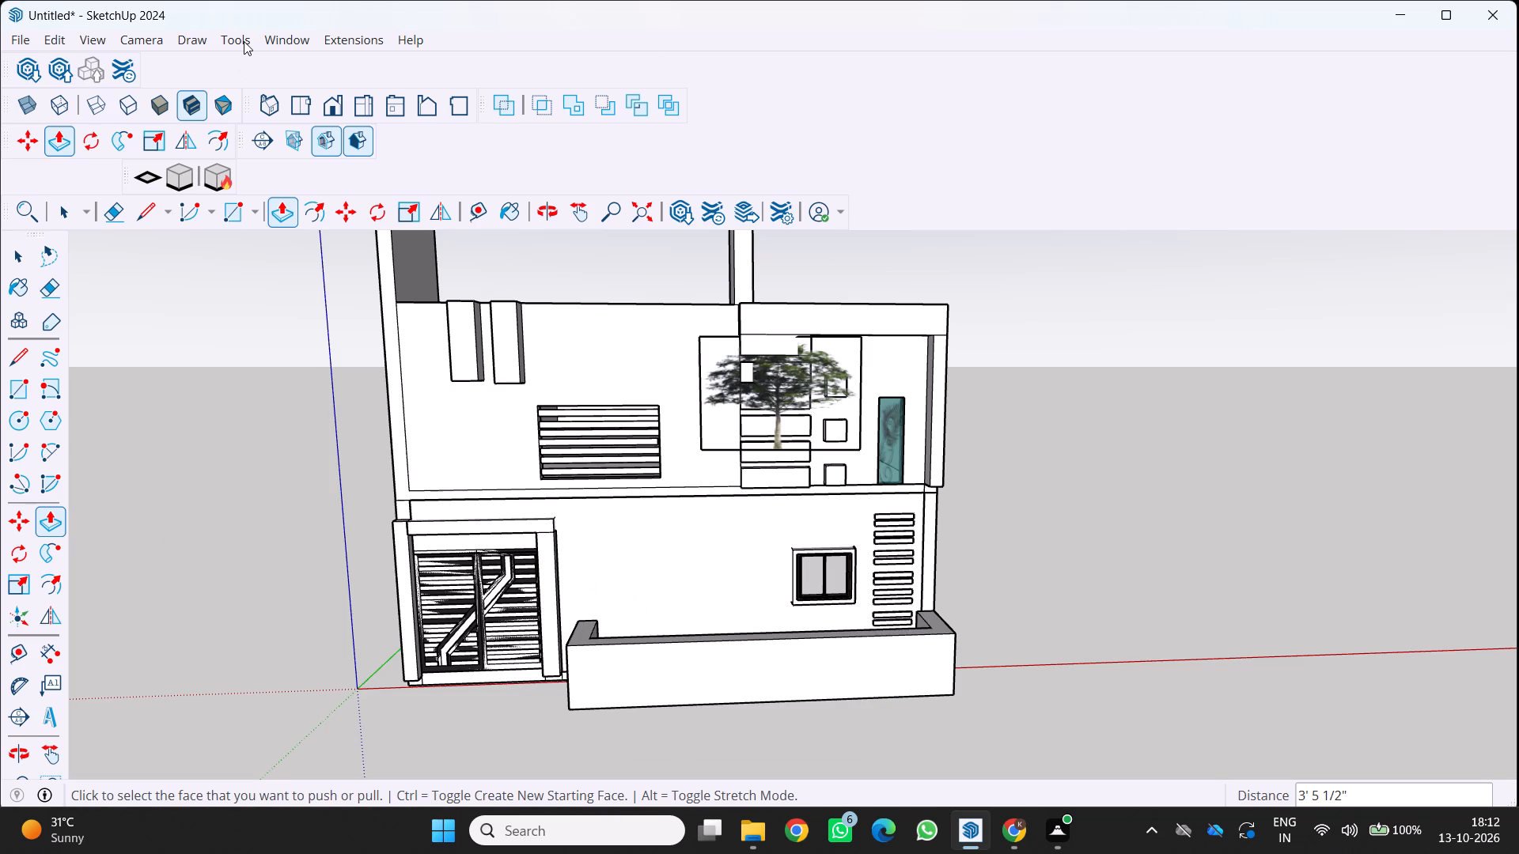
# Open 3D Warehouse and browse the tree models for suitable planting.
pyautogui.click(286, 38)
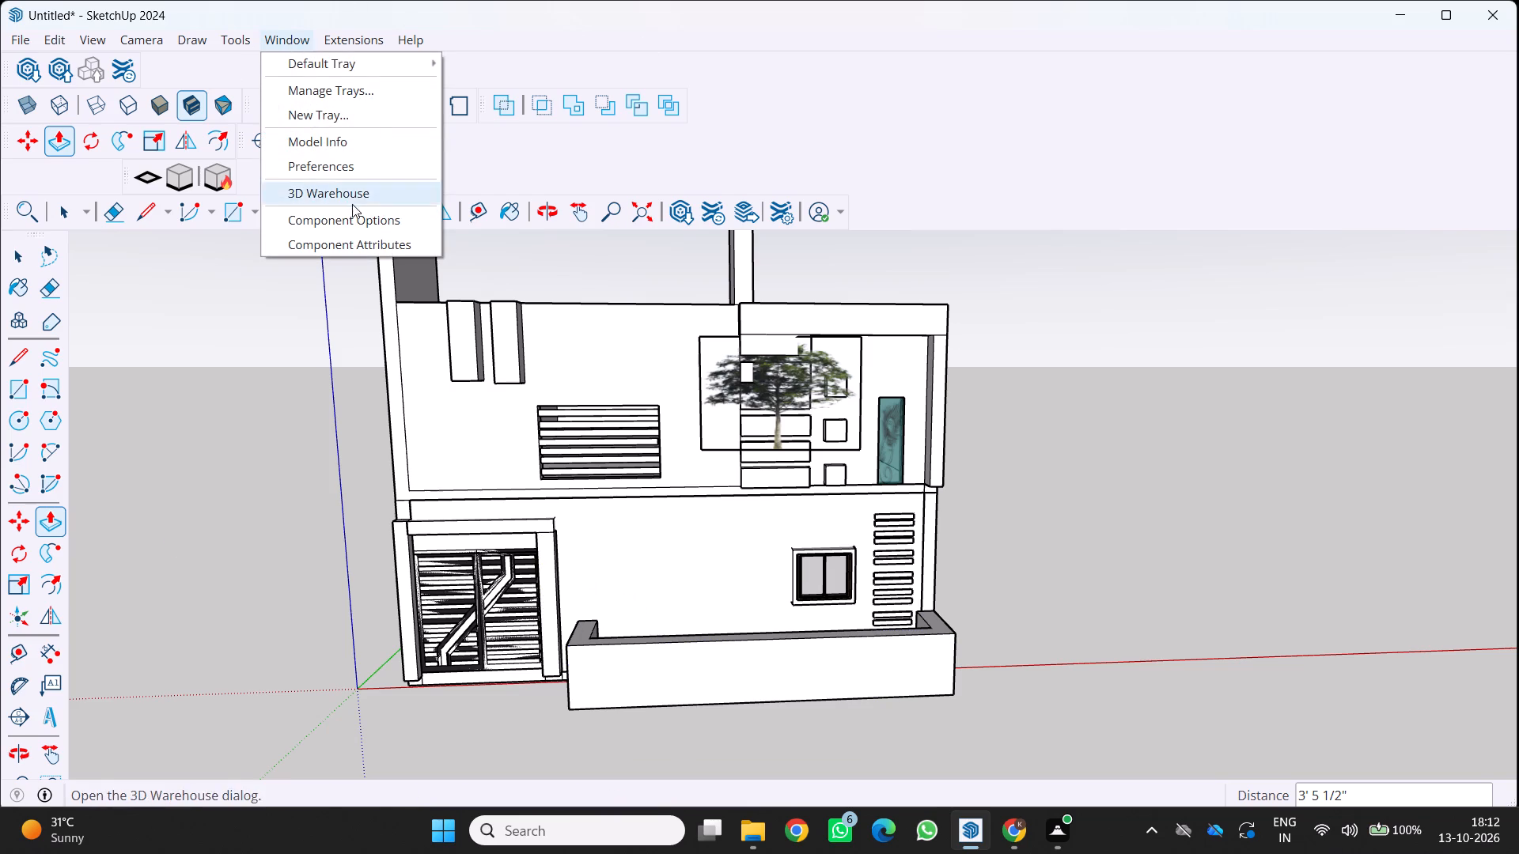
pyautogui.click(358, 193)
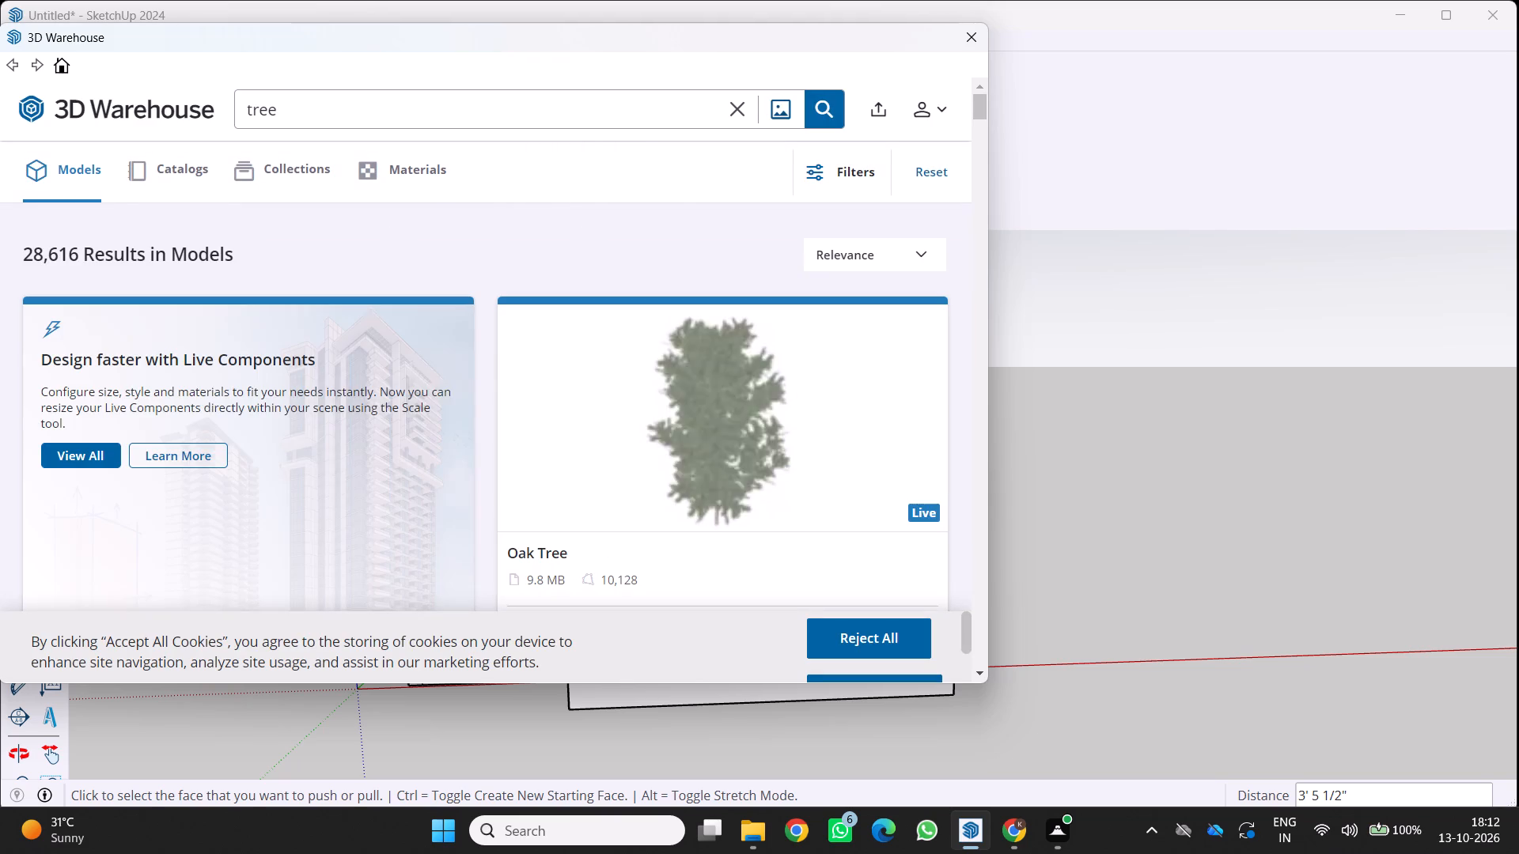
pyautogui.scroll(-11, 639, 406)
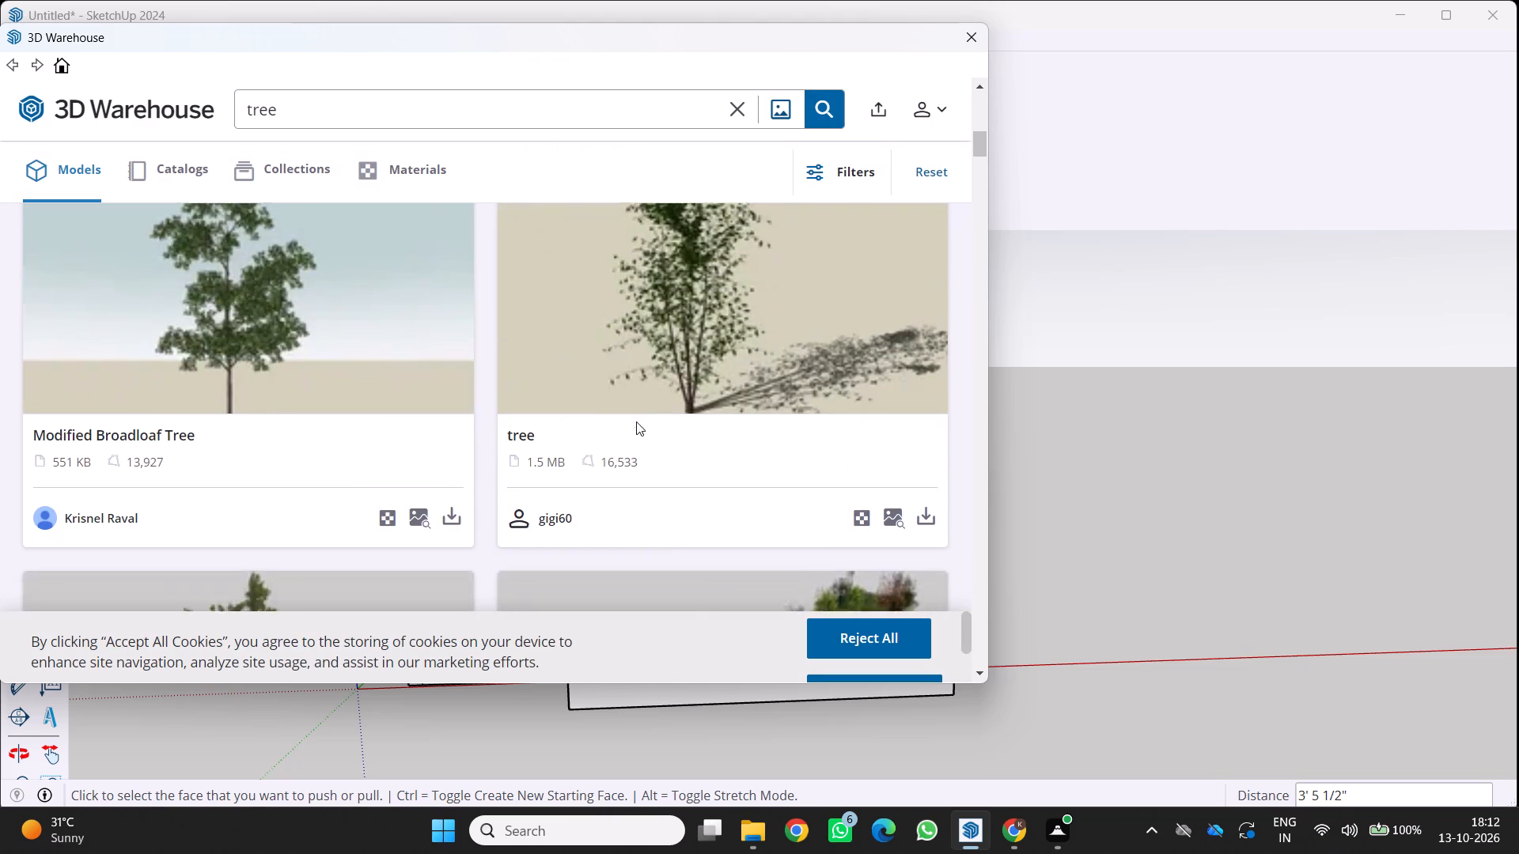
pyautogui.scroll(-2, 636, 421)
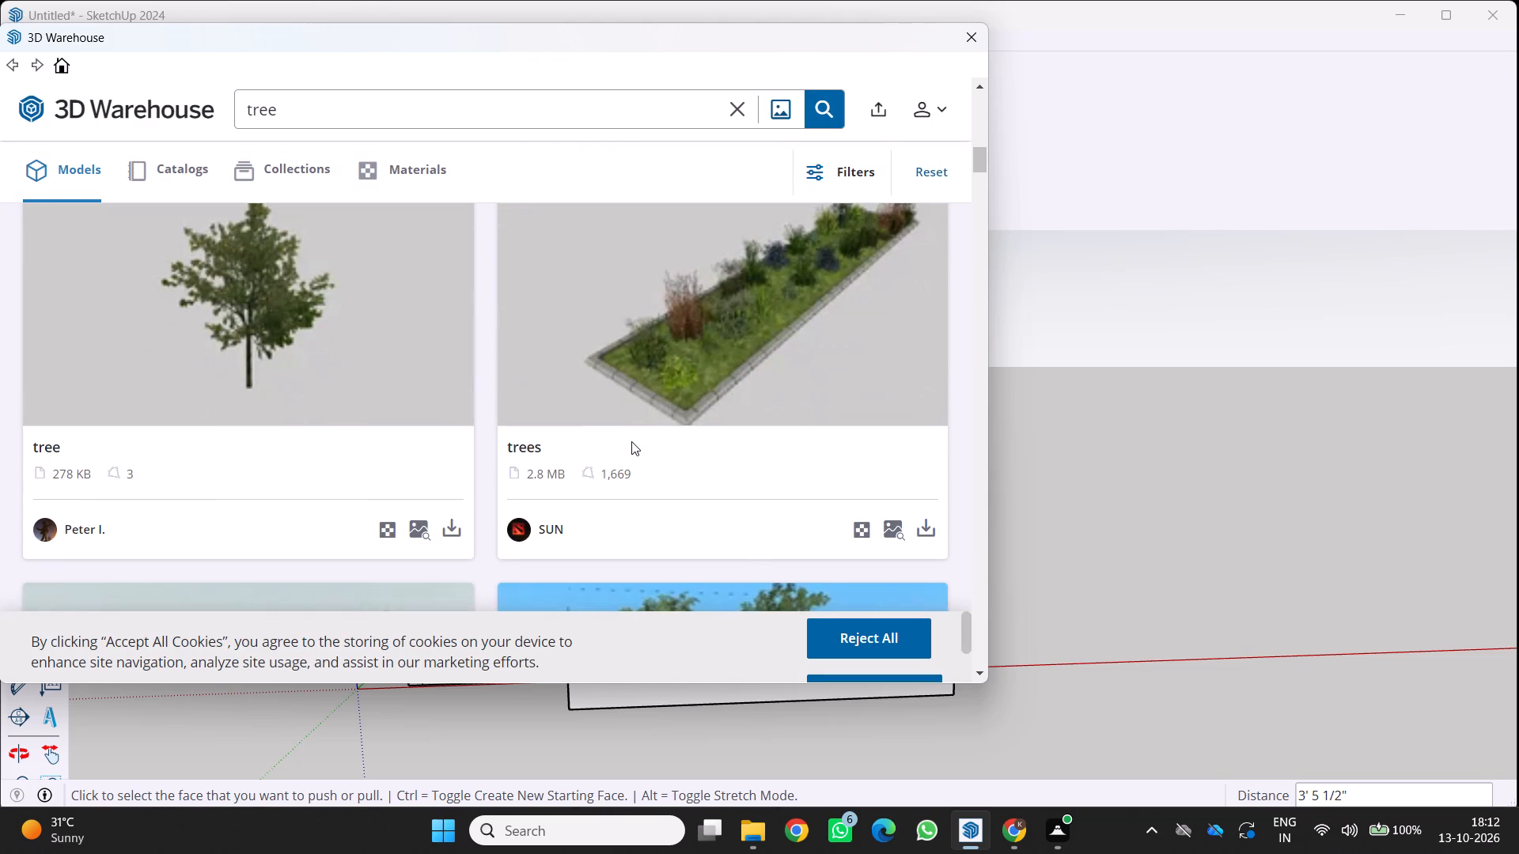
pyautogui.scroll(-7, 629, 448)
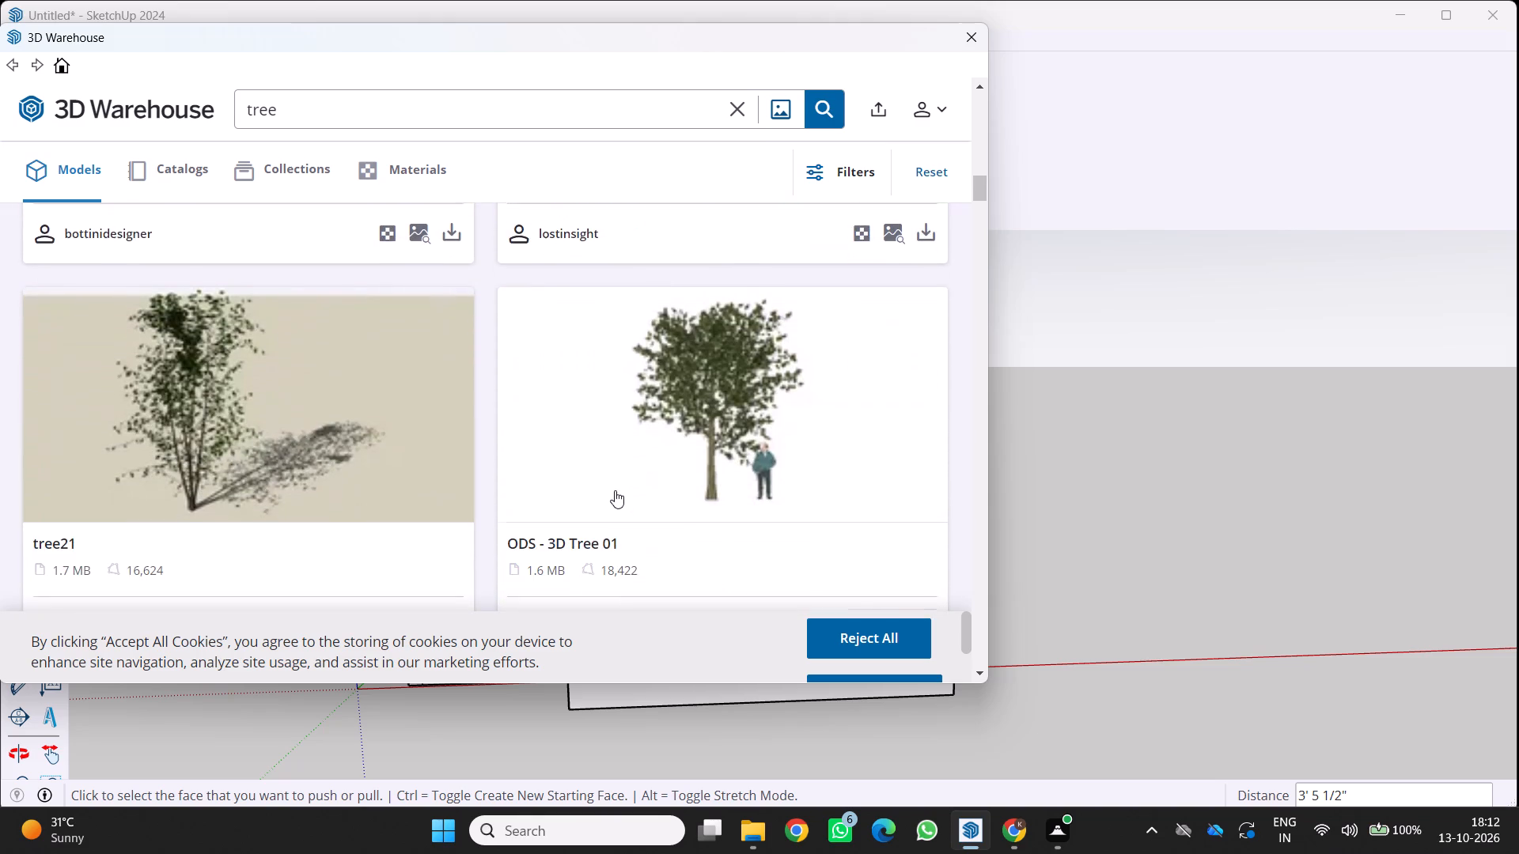
pyautogui.scroll(-8, 615, 491)
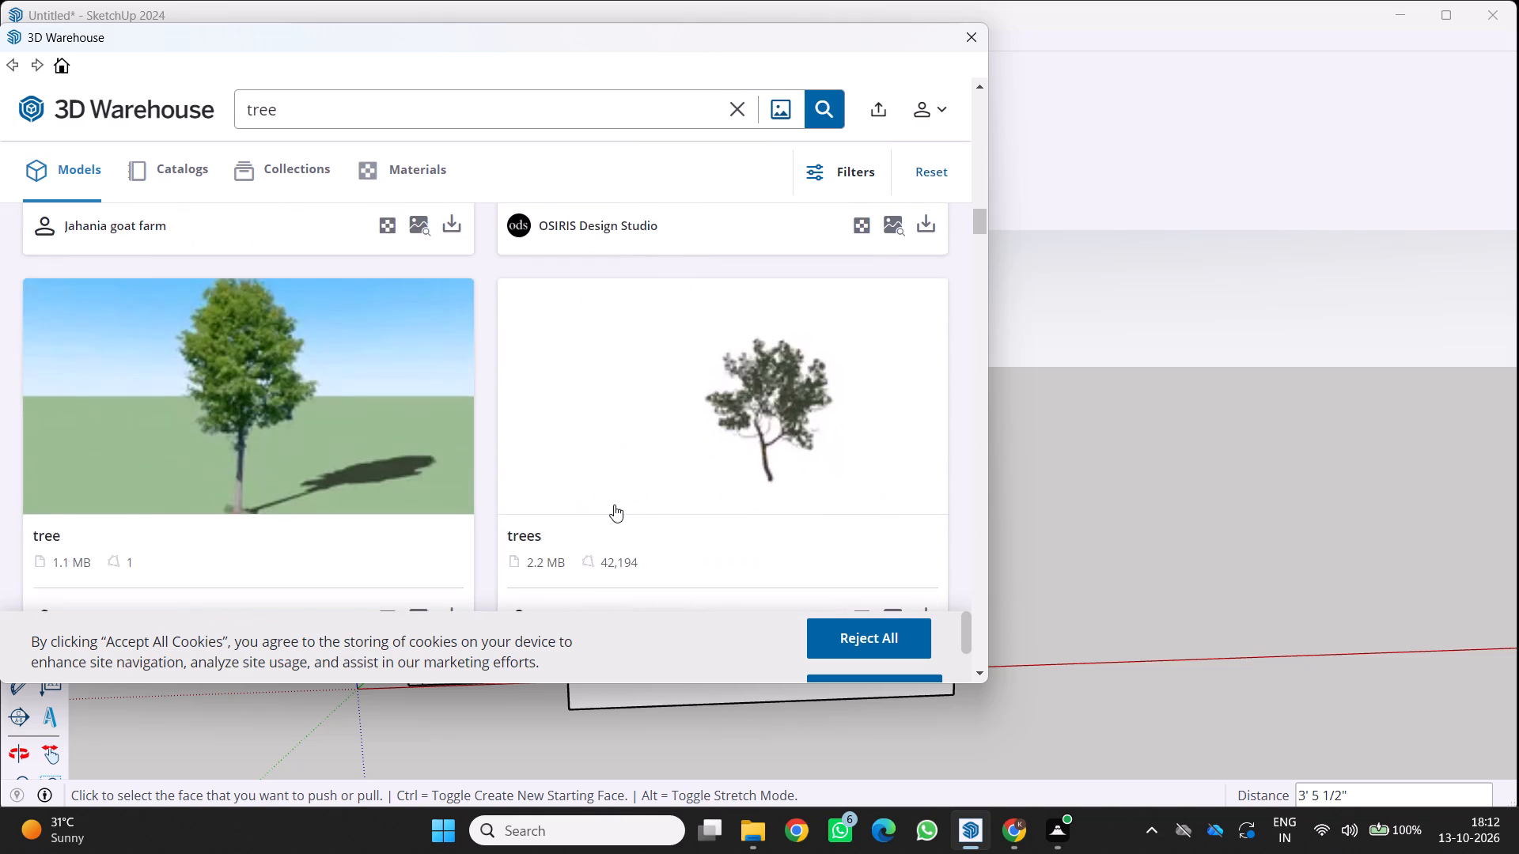
pyautogui.scroll(-8, 614, 504)
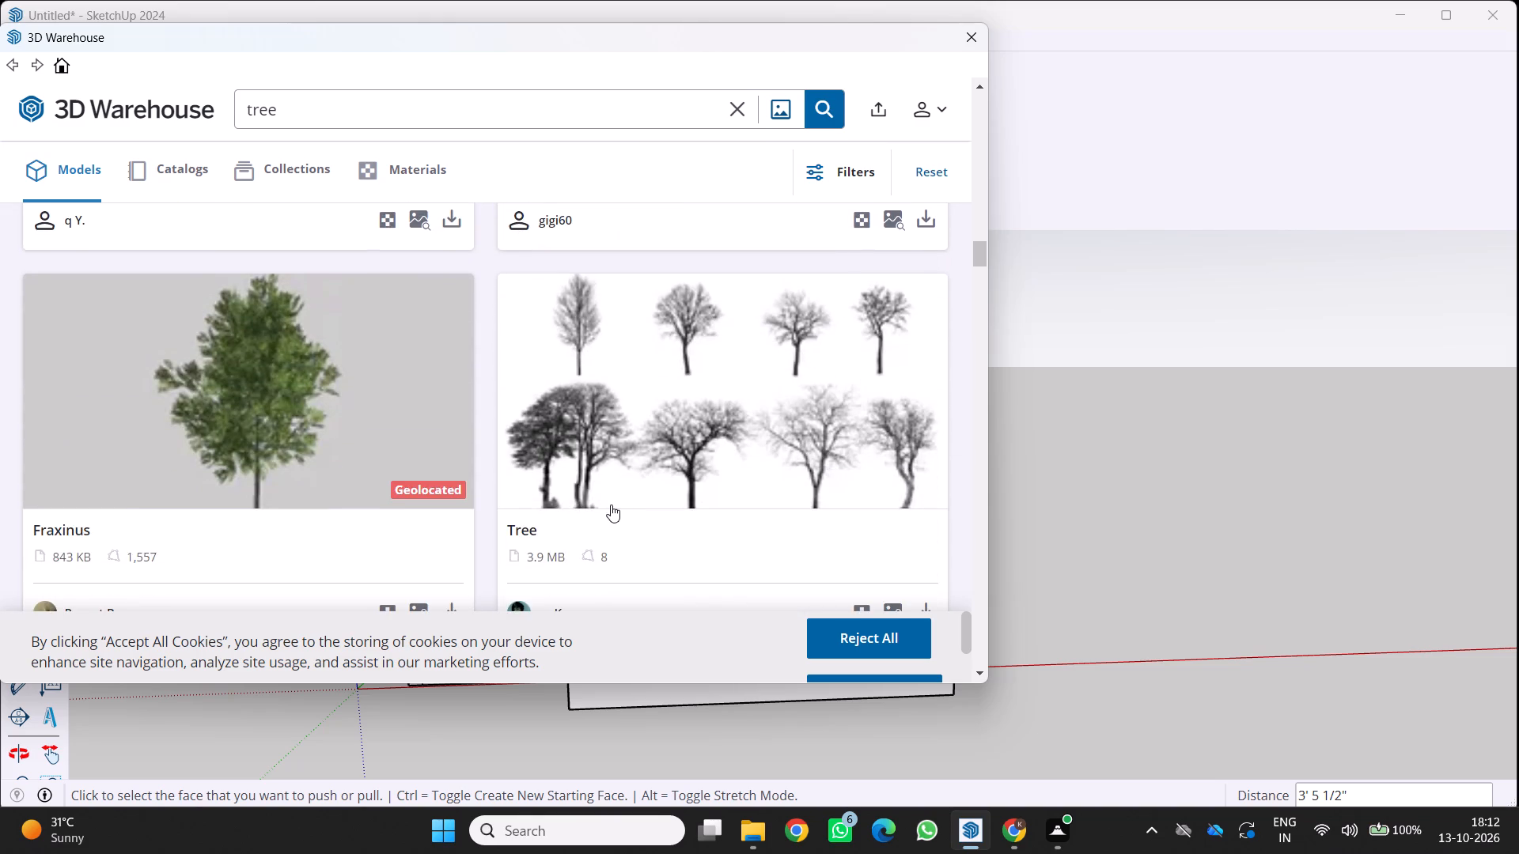
pyautogui.scroll(-14, 611, 504)
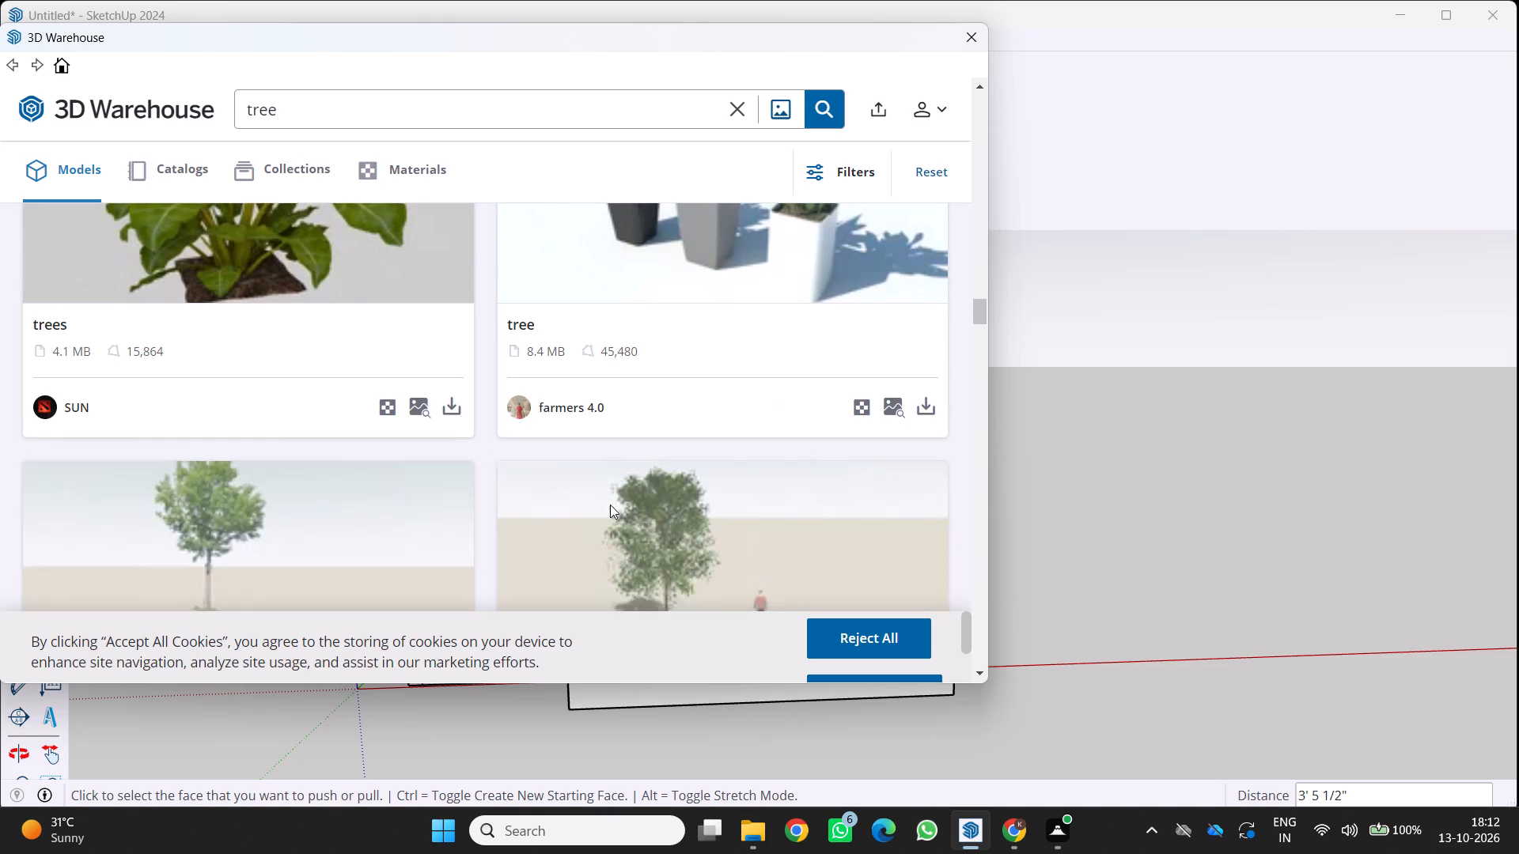
pyautogui.scroll(-4, 610, 504)
pyautogui.scroll(1, 610, 504)
pyautogui.scroll(-2, 610, 504)
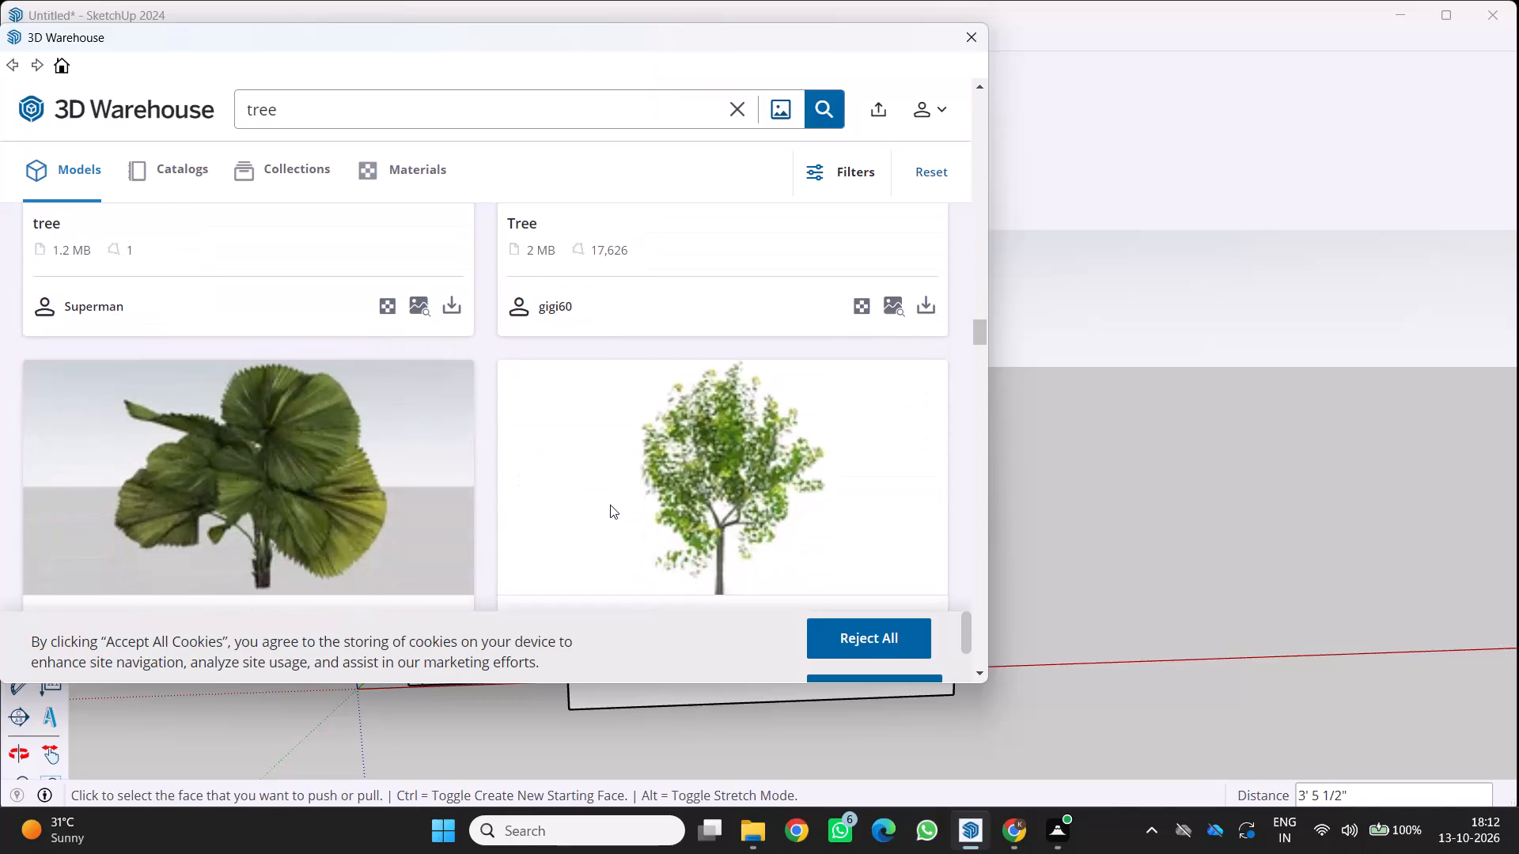
pyautogui.scroll(-11, 610, 504)
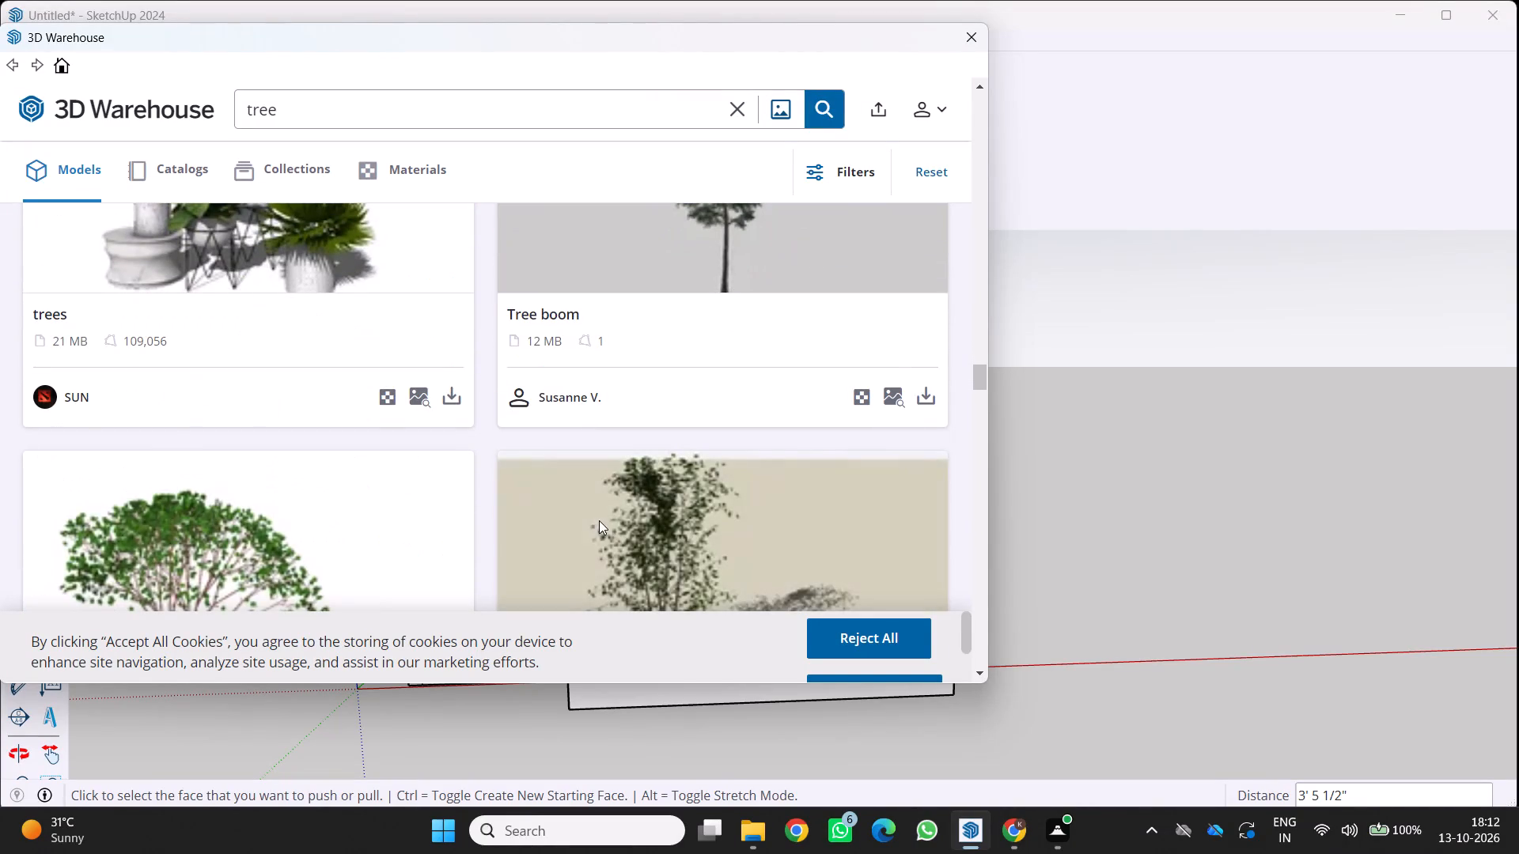
pyautogui.scroll(3, 505, 523)
pyautogui.scroll(-7, 505, 522)
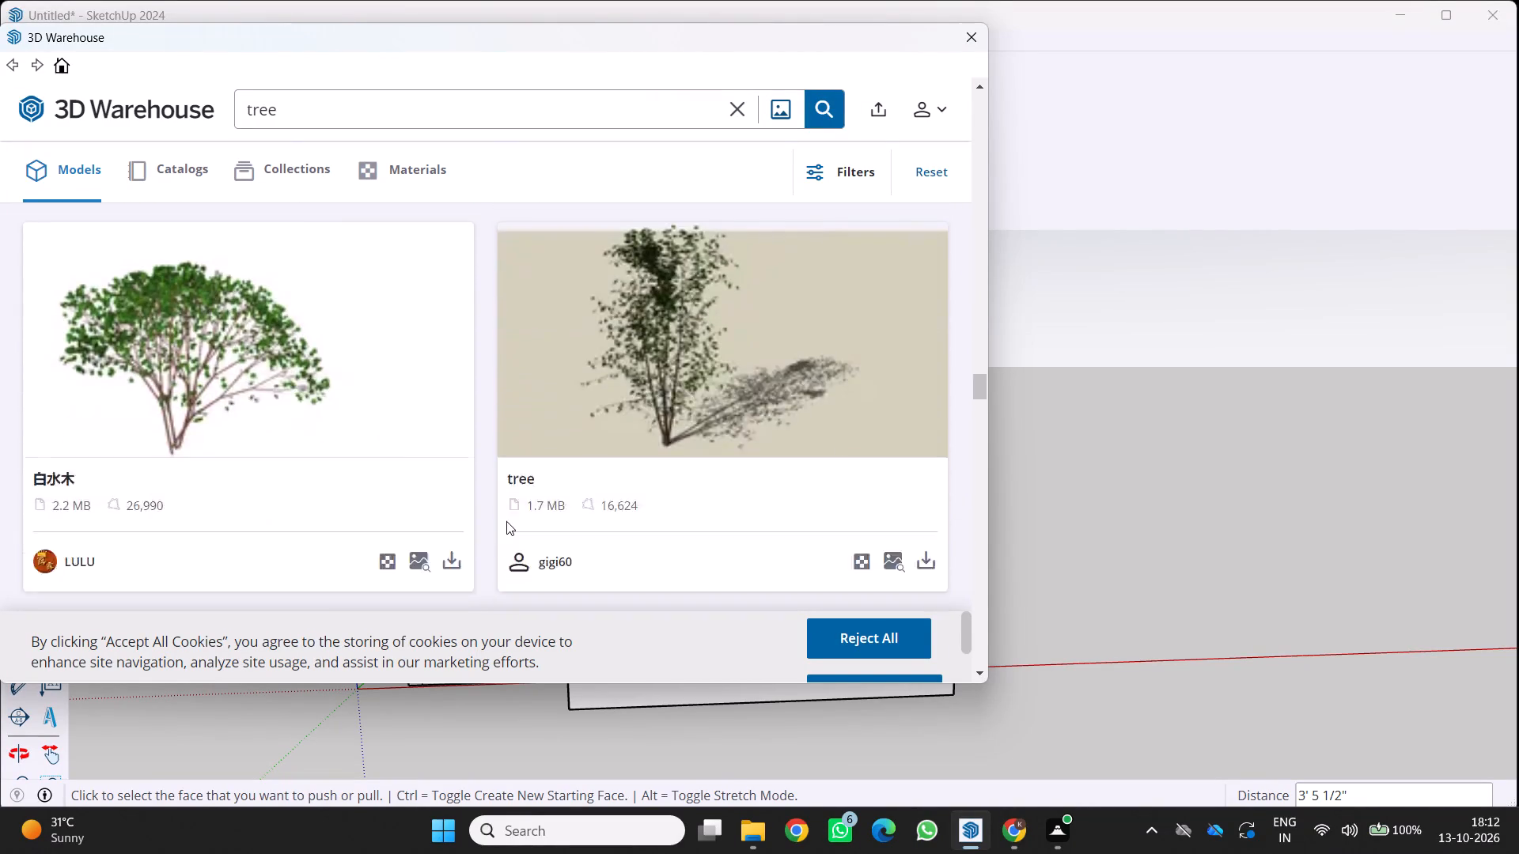
pyautogui.scroll(-9, 506, 521)
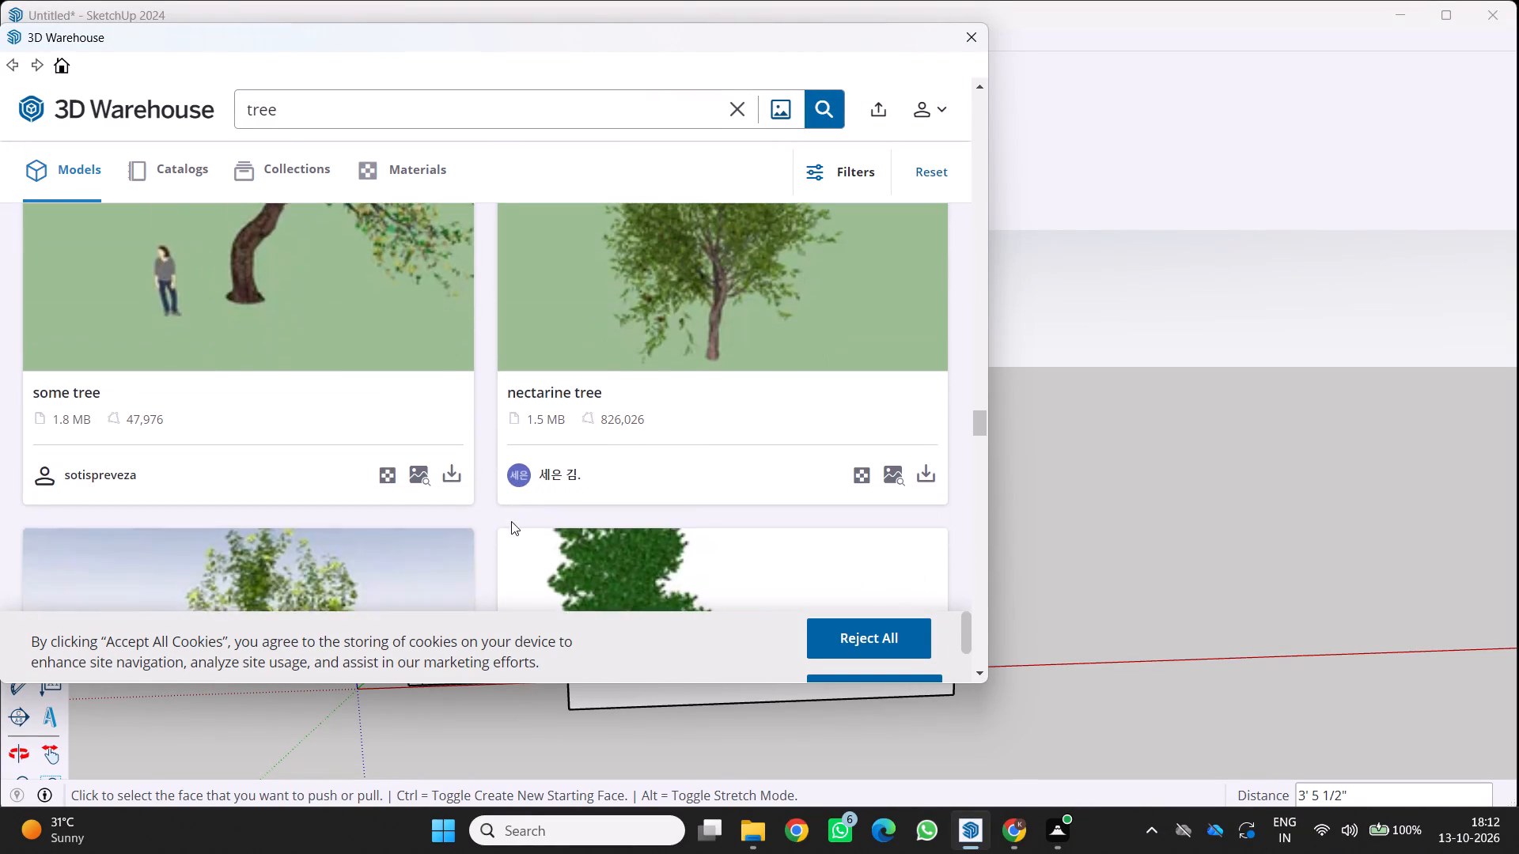
pyautogui.scroll(-9, 511, 521)
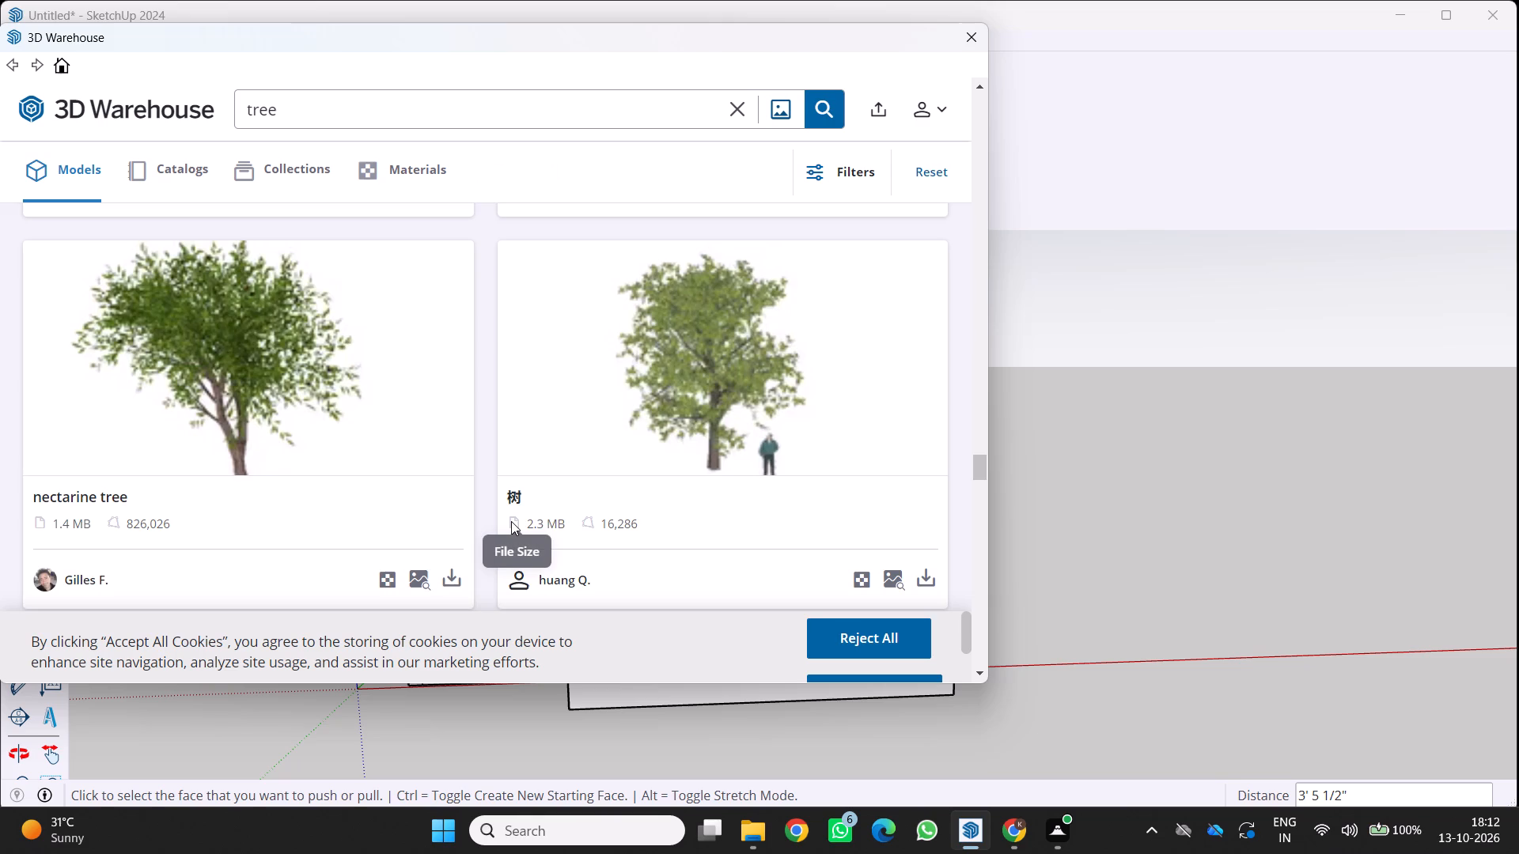
pyautogui.scroll(-12, 511, 521)
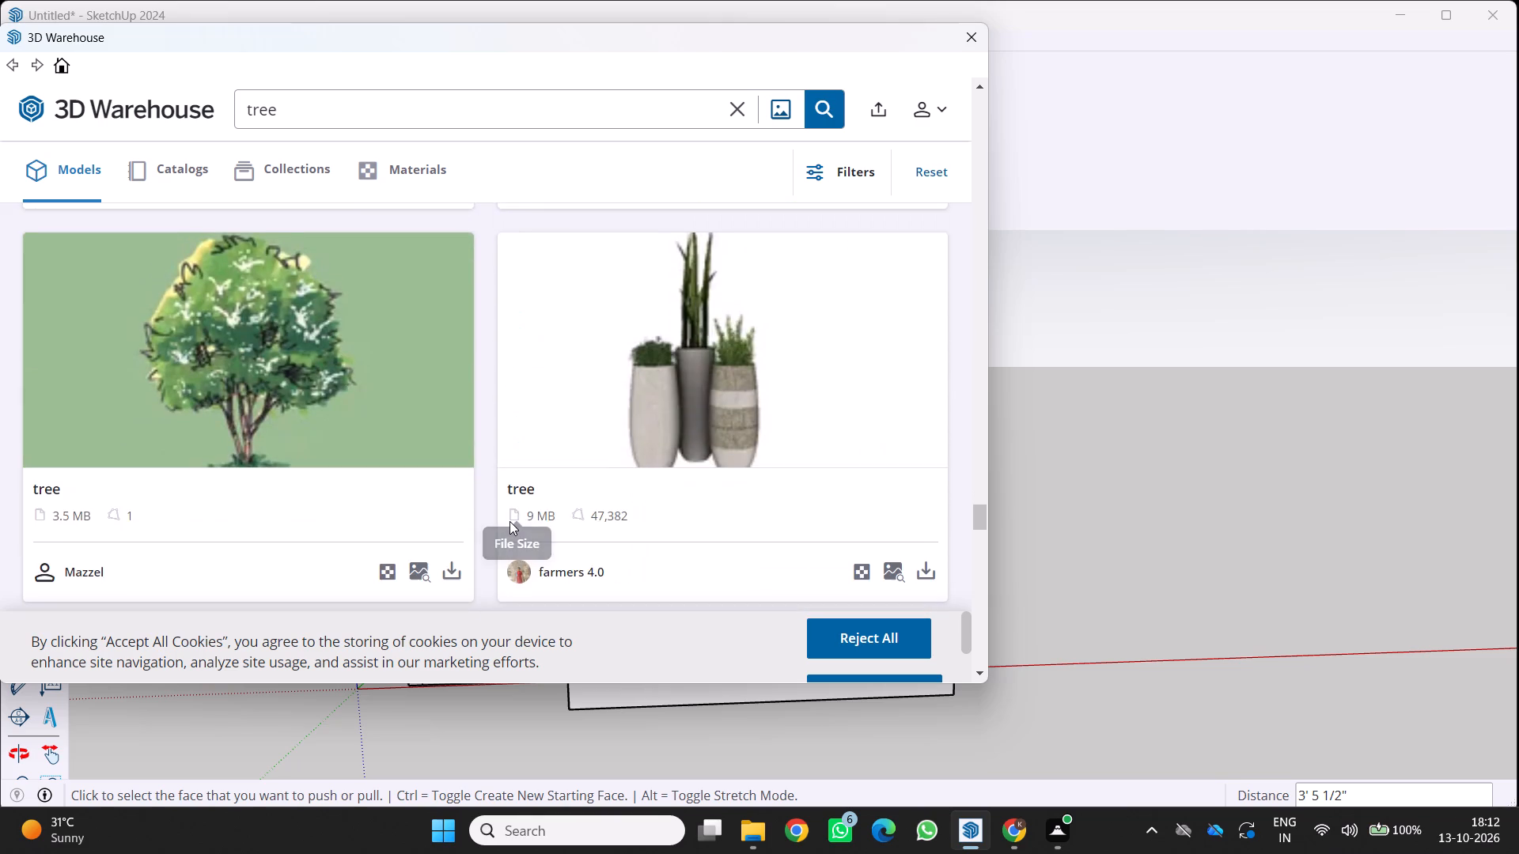
pyautogui.scroll(-9, 509, 521)
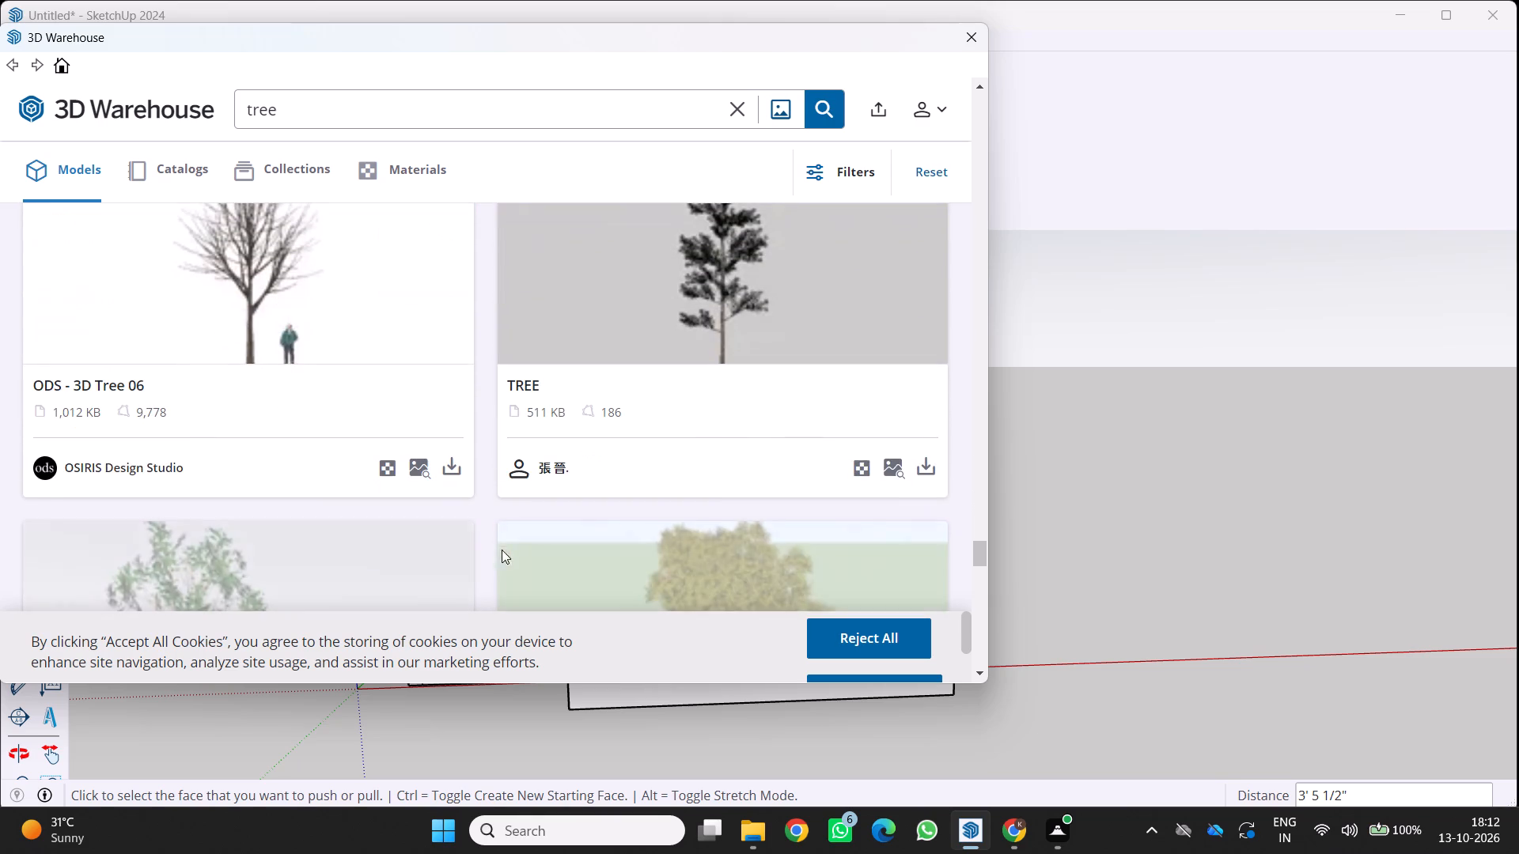
pyautogui.scroll(-8, 502, 552)
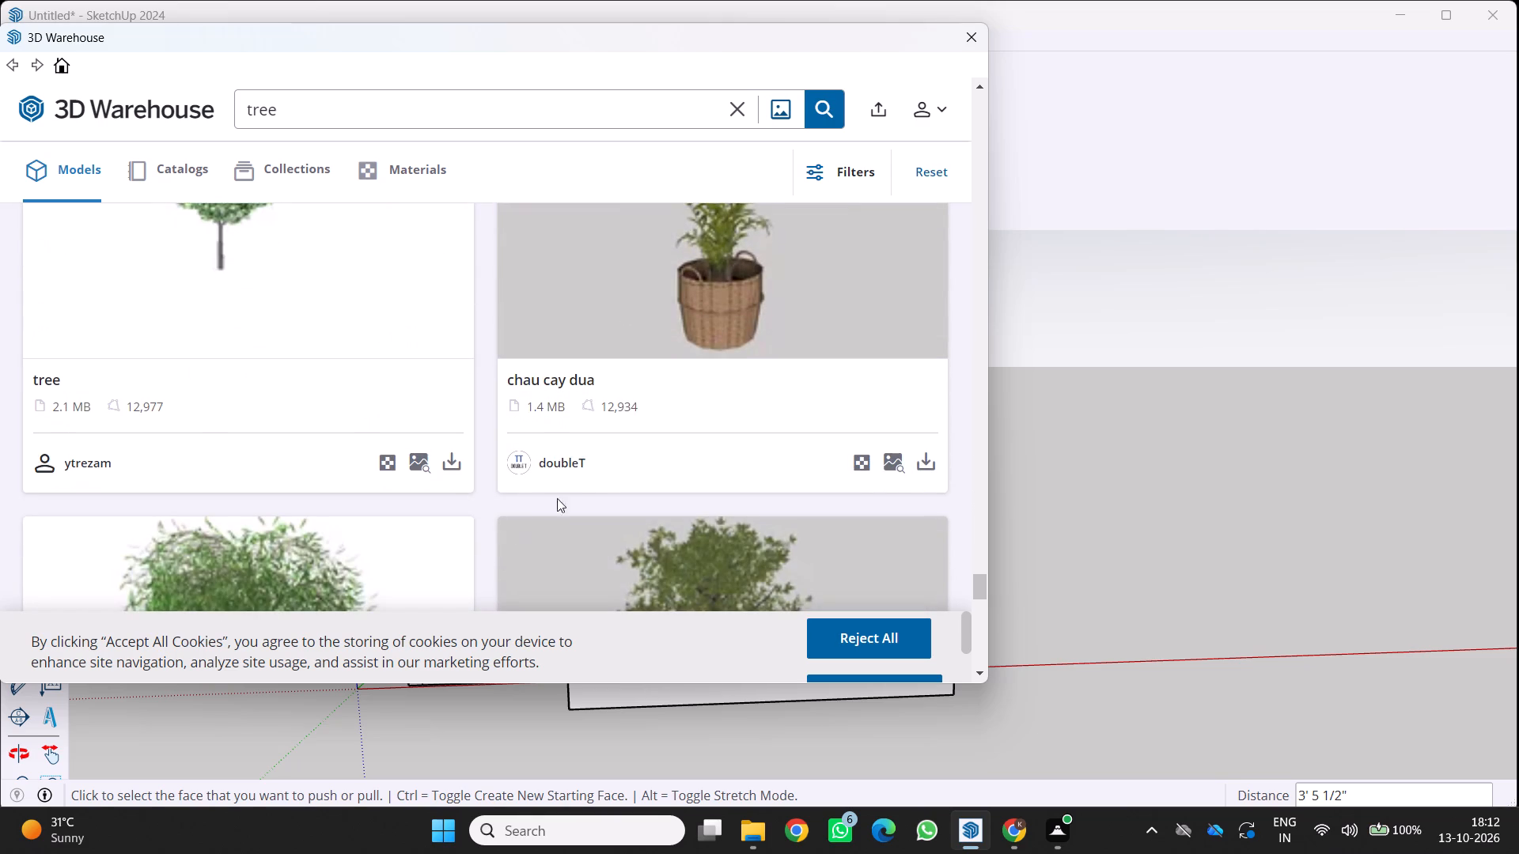
pyautogui.scroll(-9, 596, 471)
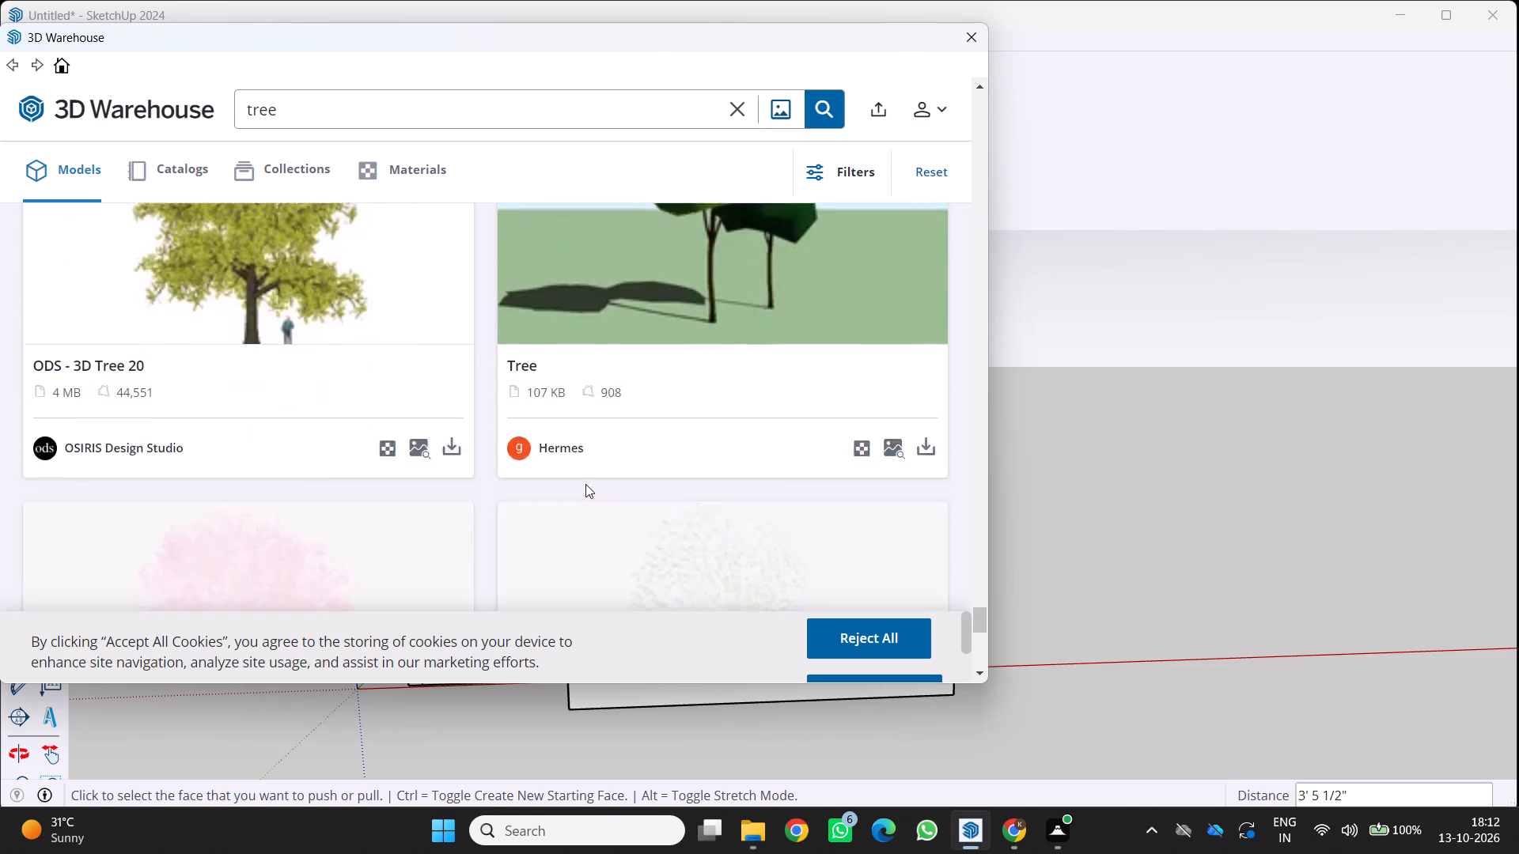
pyautogui.scroll(-9, 585, 484)
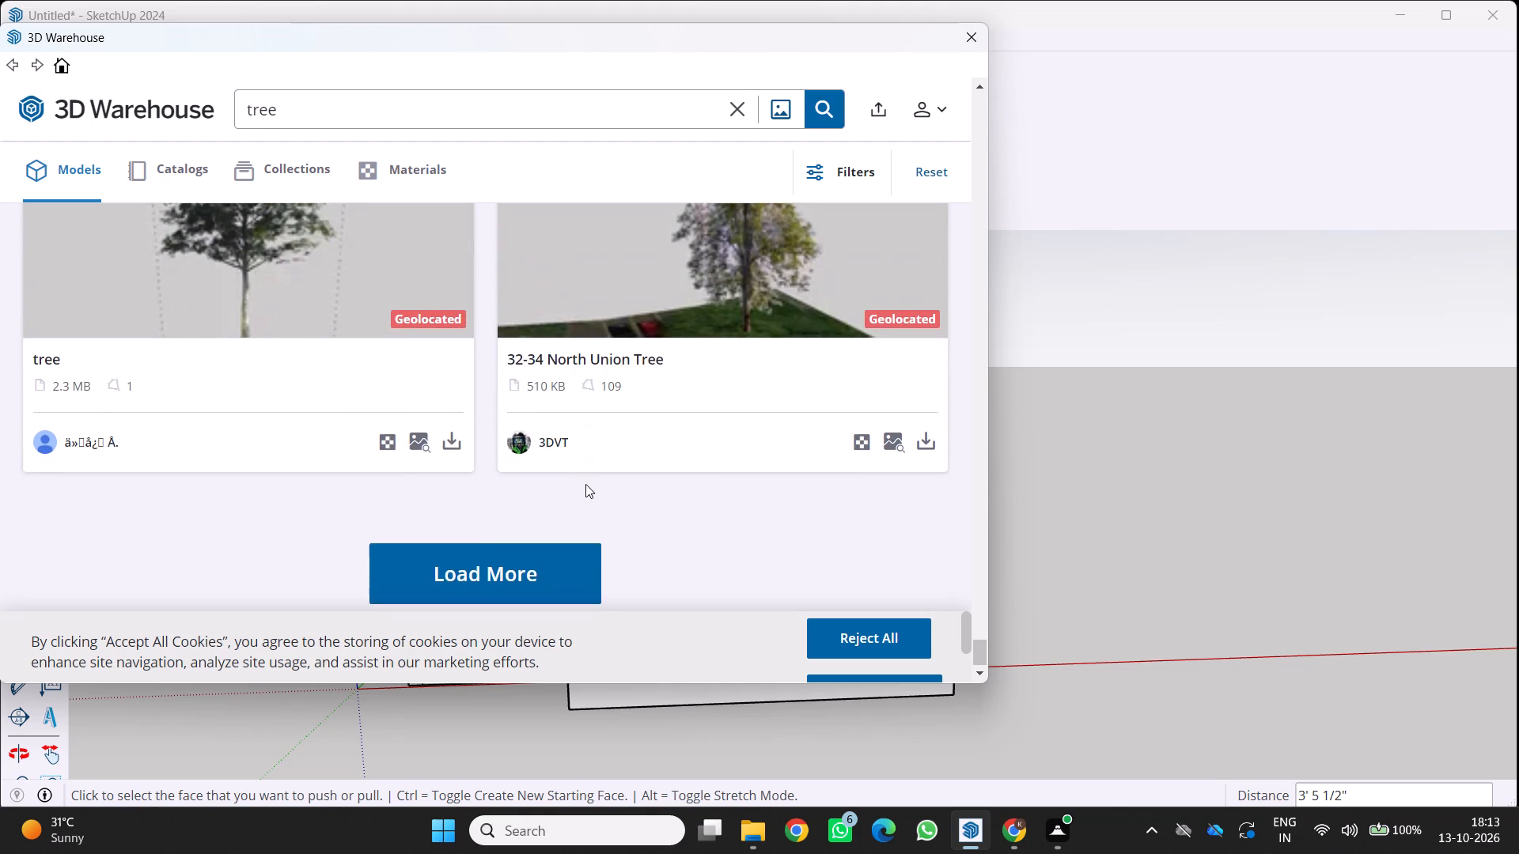
pyautogui.scroll(5, 585, 484)
pyautogui.scroll(5, 462, 478)
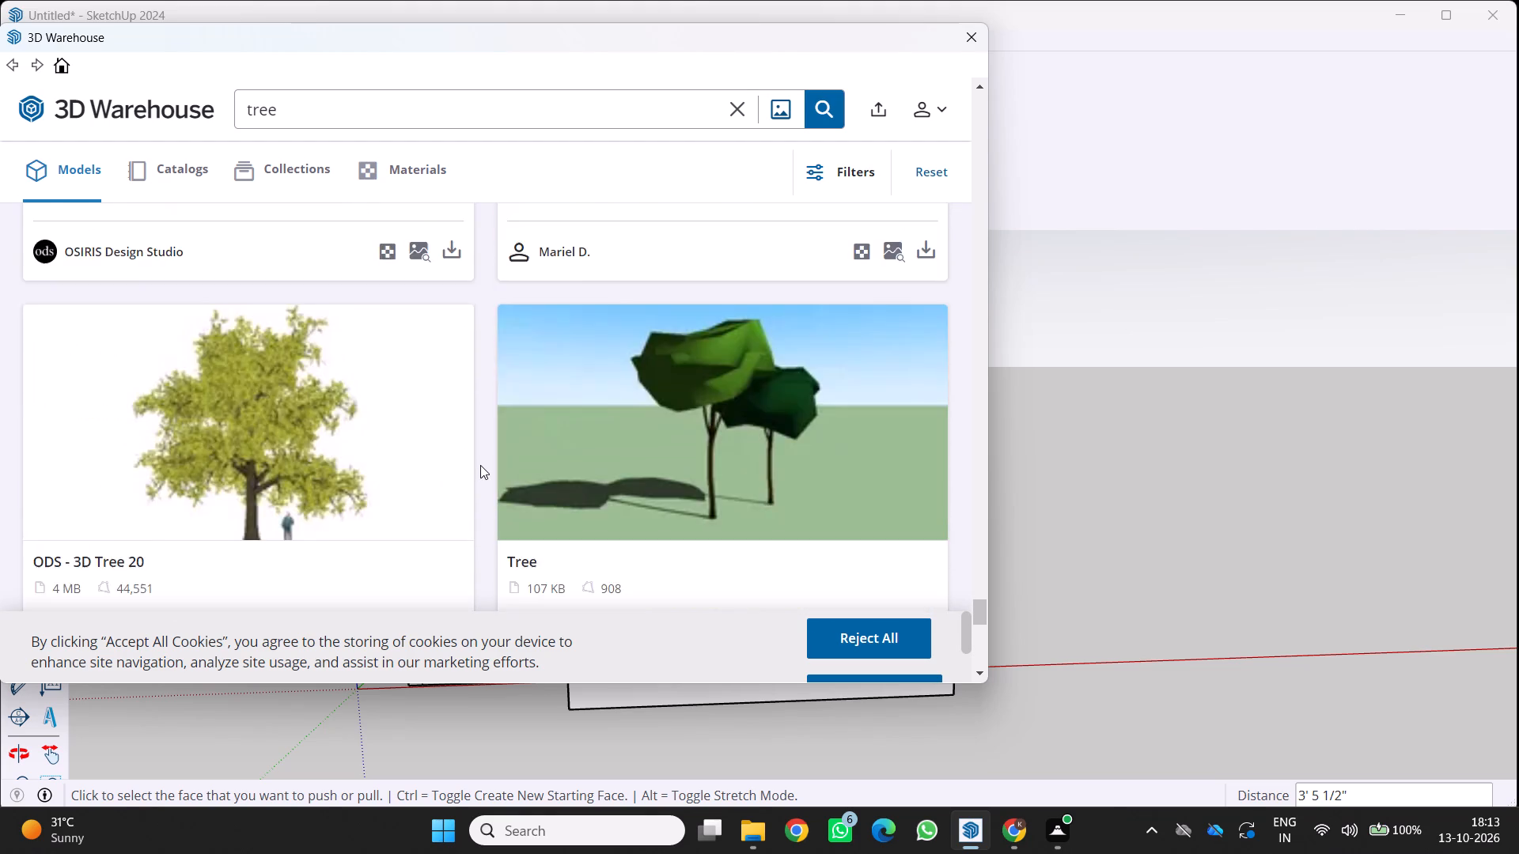
pyautogui.scroll(16, 480, 465)
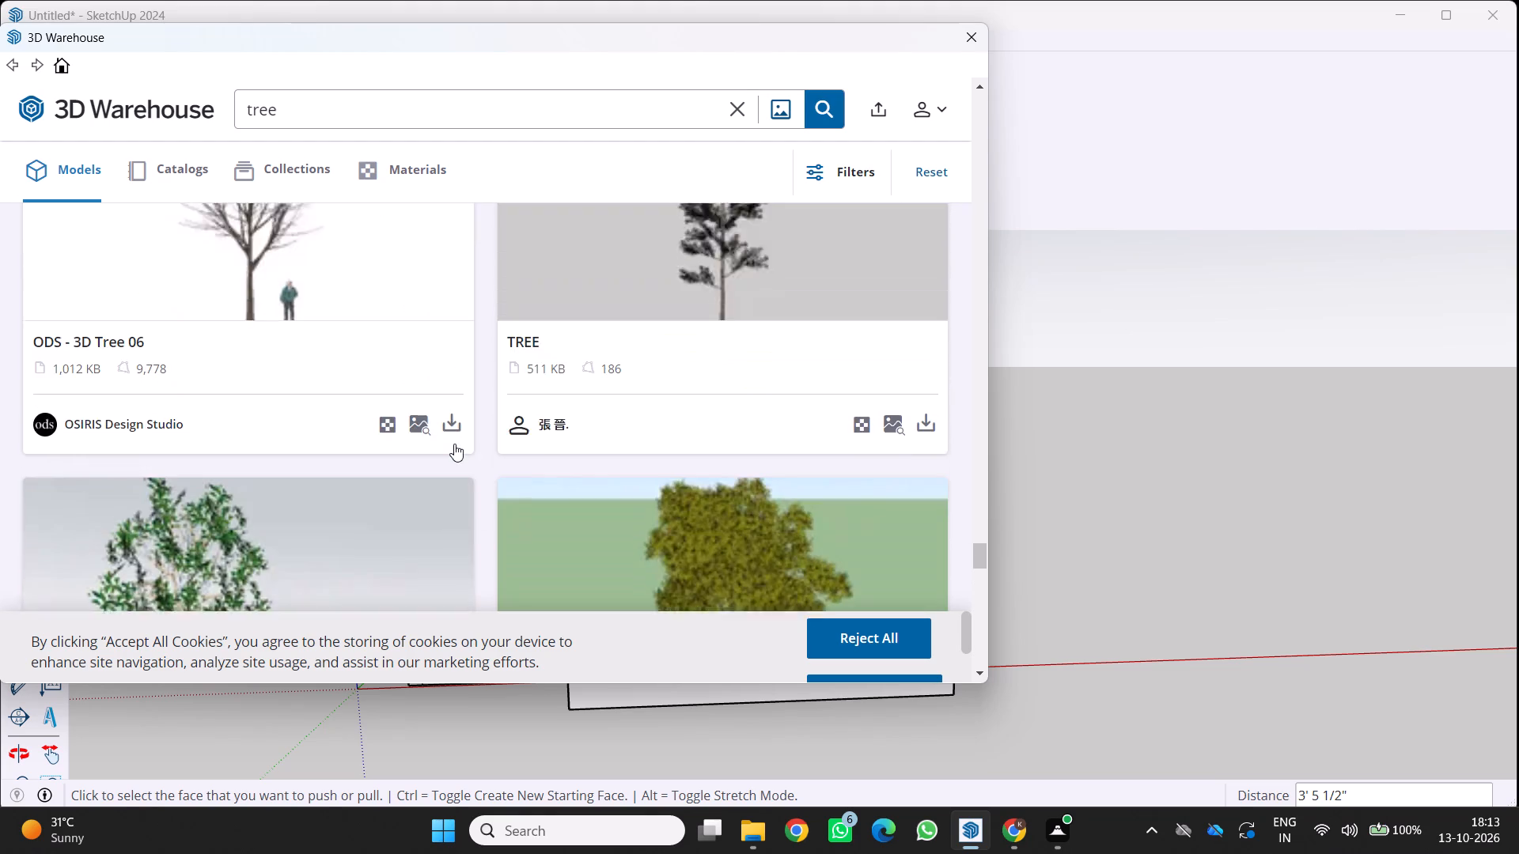
pyautogui.scroll(5, 454, 444)
pyautogui.scroll(2, 748, 382)
pyautogui.scroll(4, 475, 448)
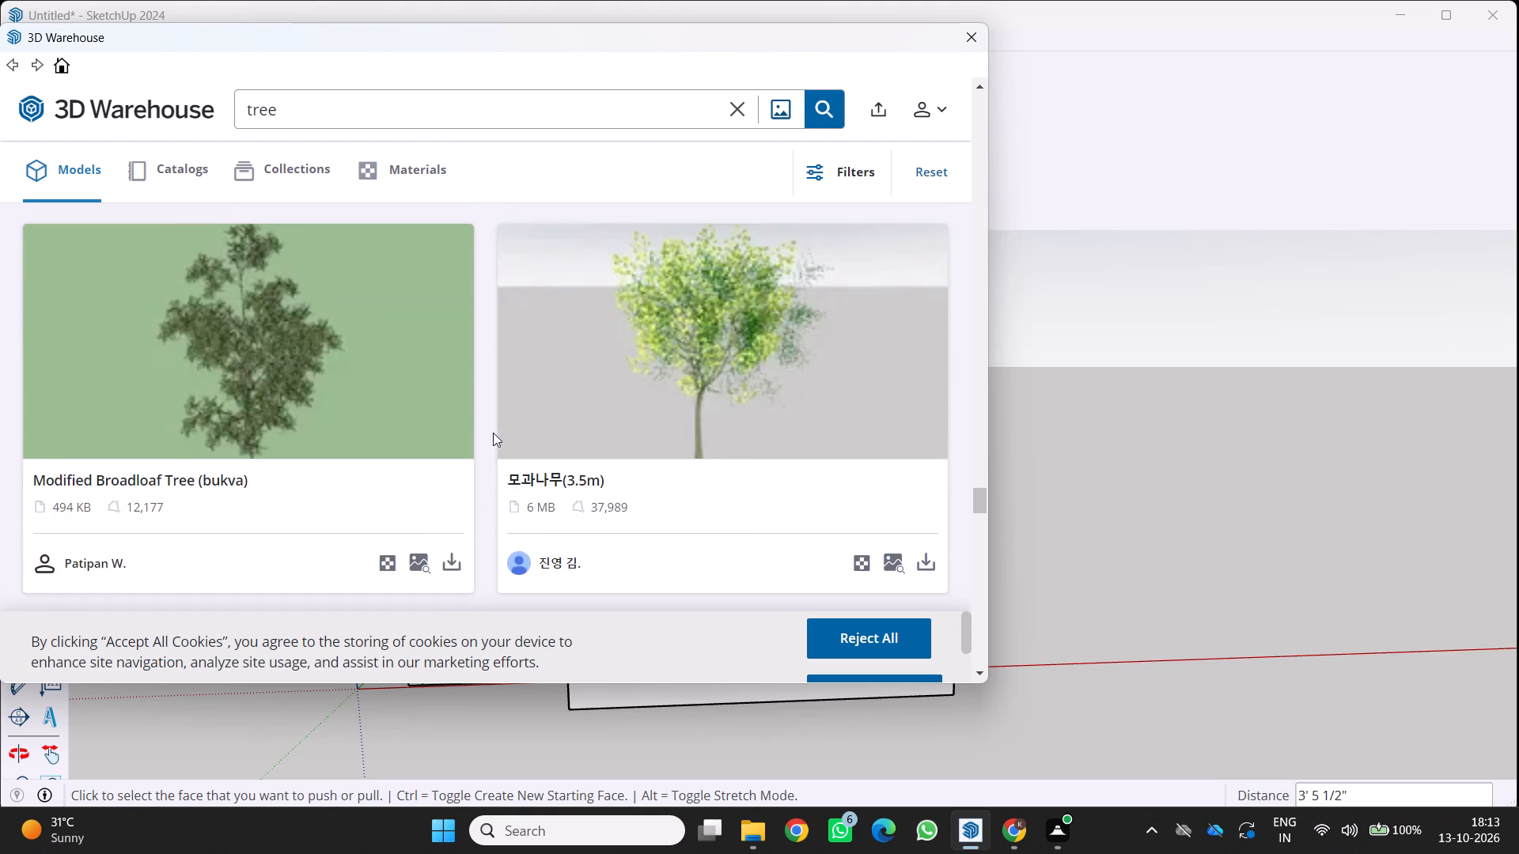
# Browse back through the 3D Warehouse tree results for a model suited to the planter.
pyautogui.scroll(6, 493, 433)
pyautogui.scroll(-2, 506, 440)
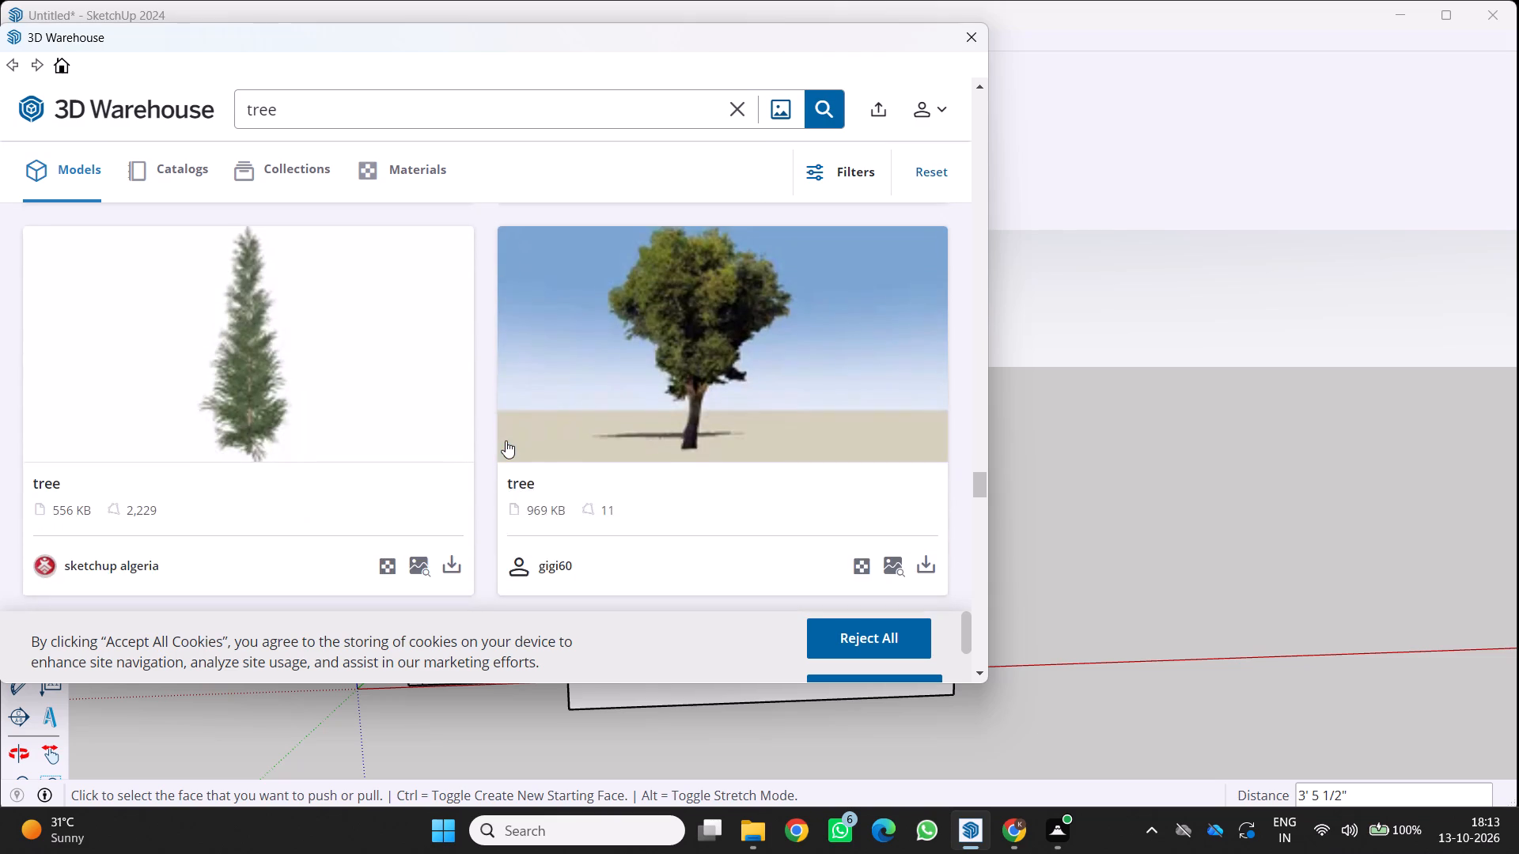
pyautogui.scroll(3, 506, 440)
pyautogui.scroll(8, 338, 450)
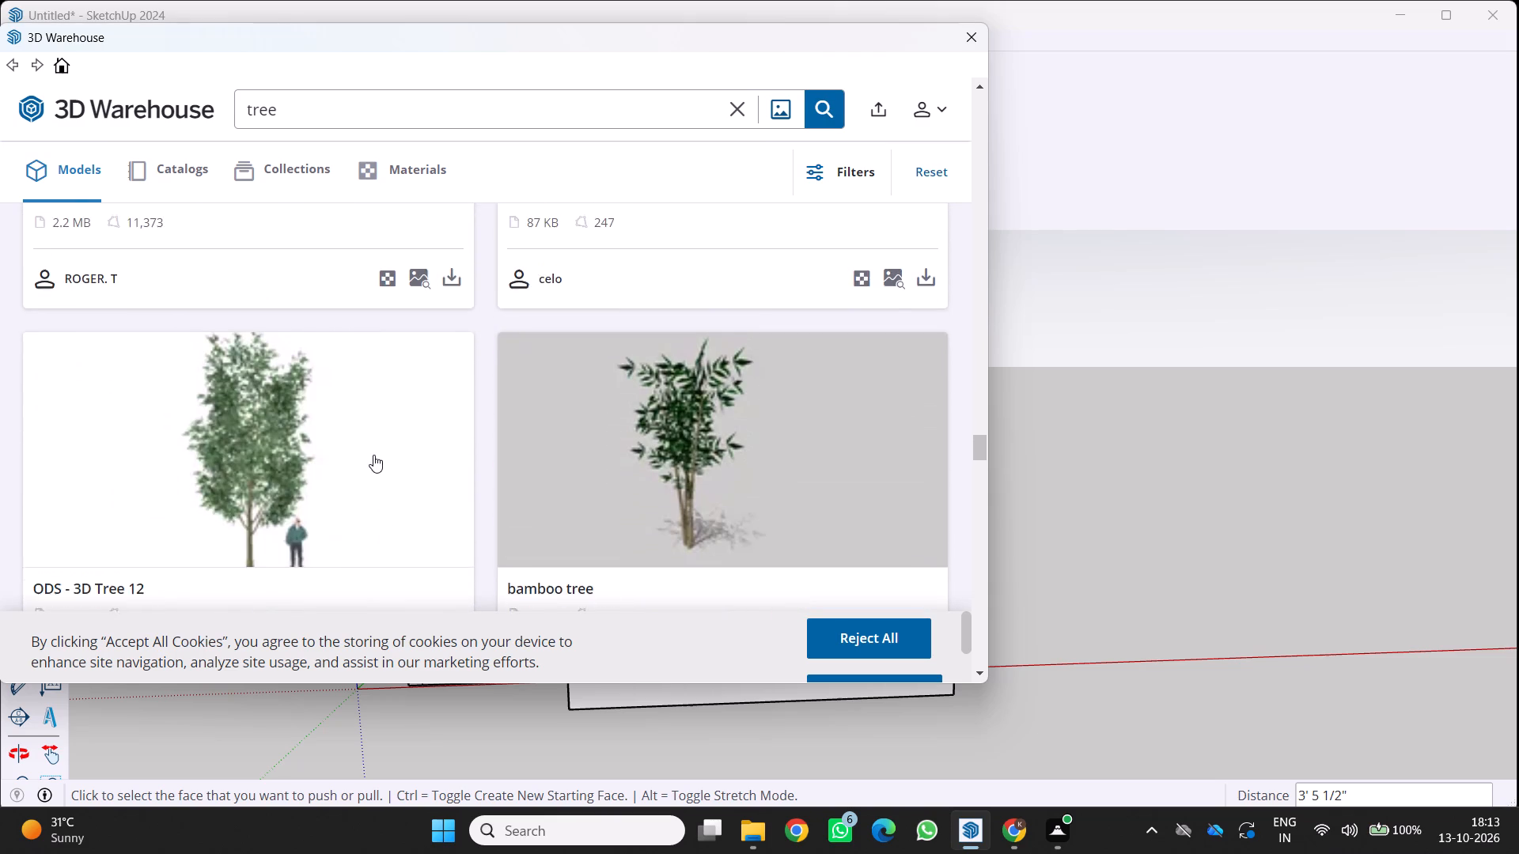
pyautogui.scroll(10, 373, 455)
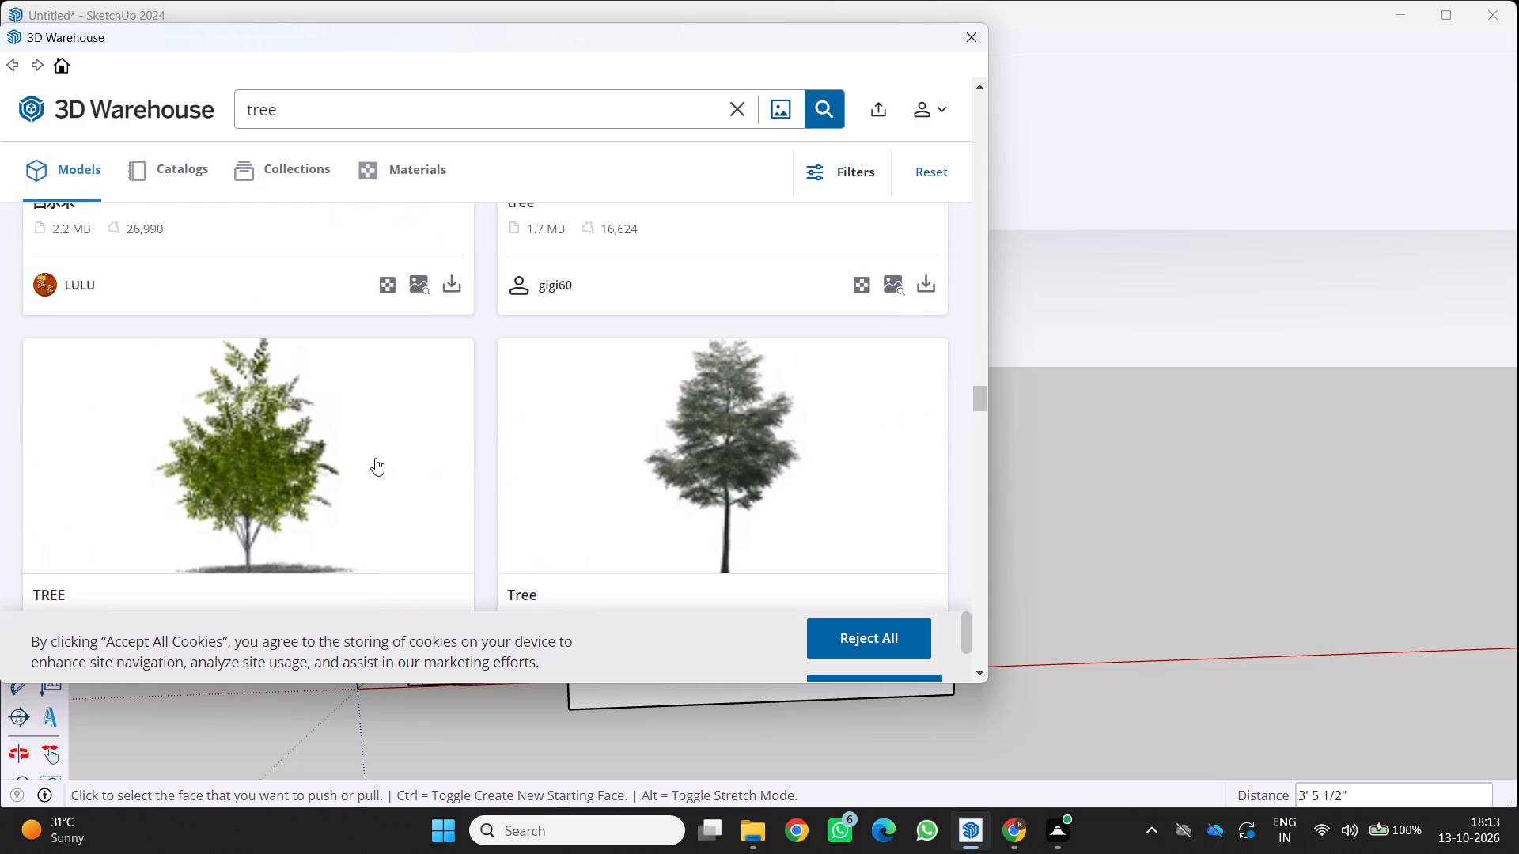
pyautogui.scroll(8, 375, 458)
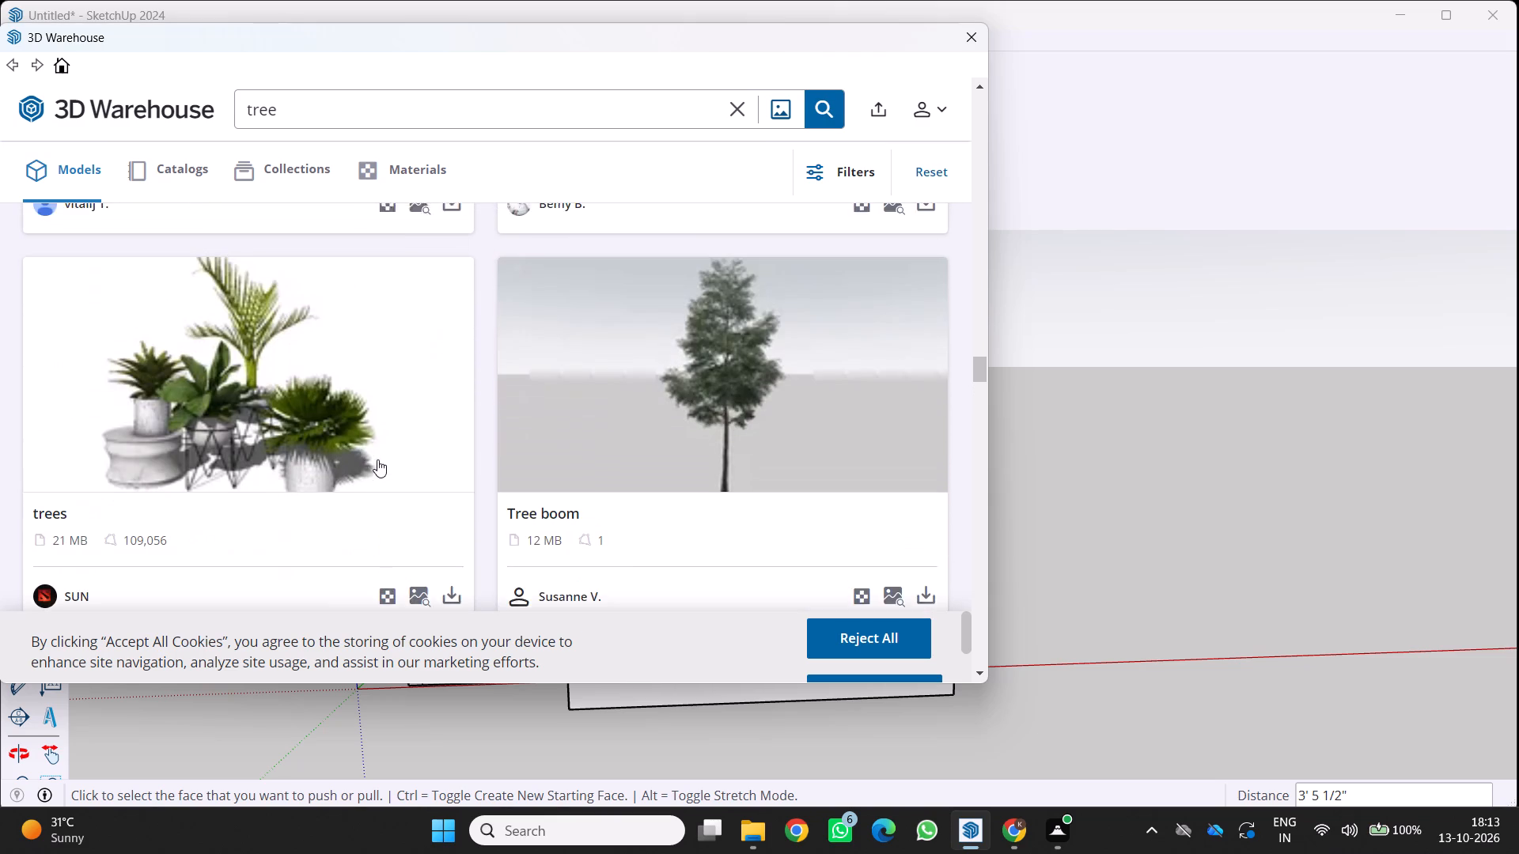
pyautogui.scroll(5, 377, 459)
pyautogui.scroll(-2, 571, 507)
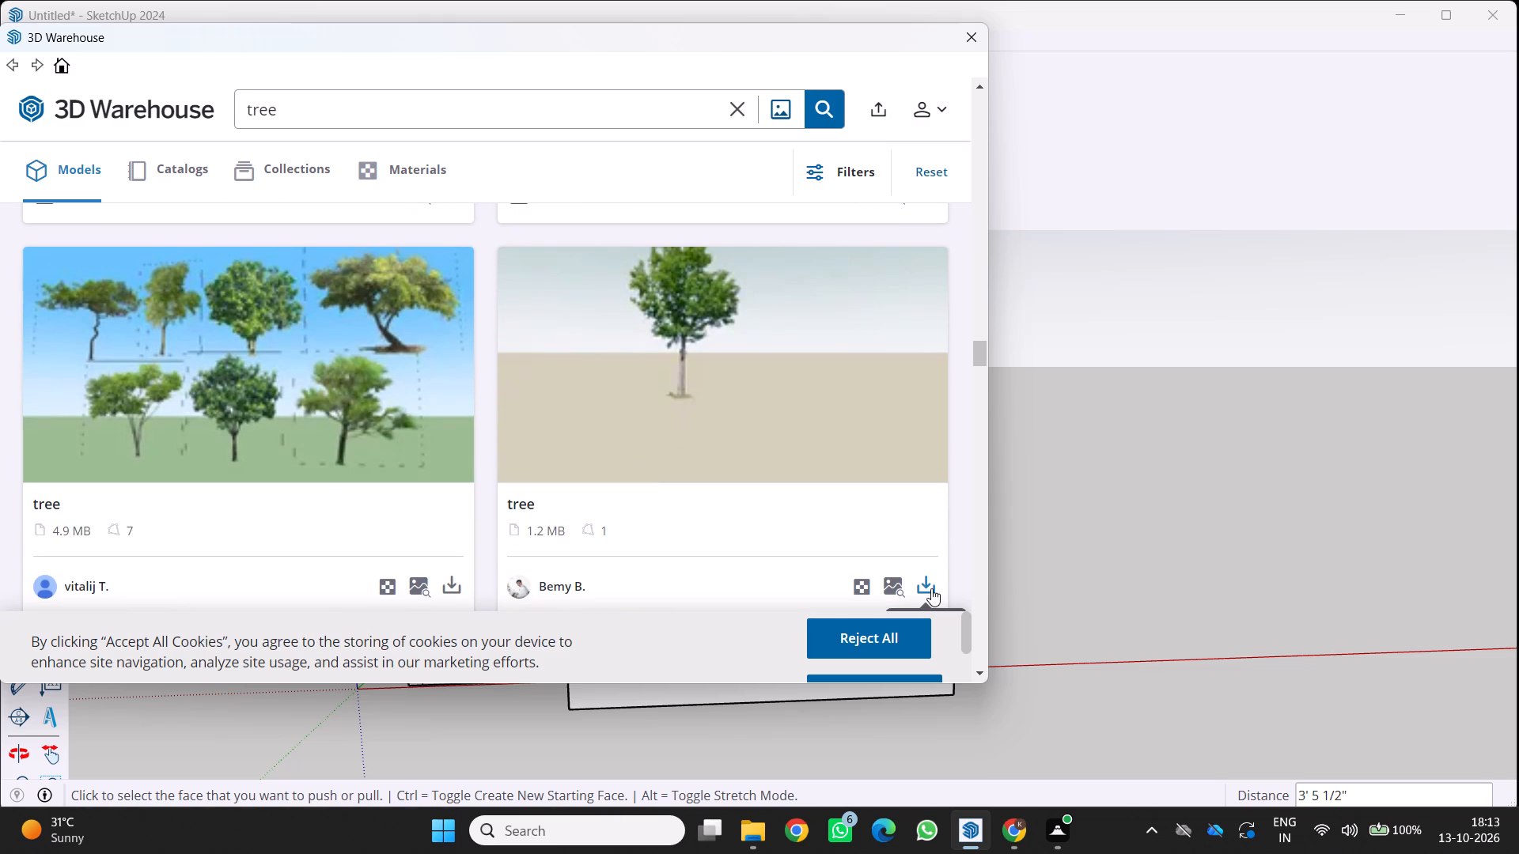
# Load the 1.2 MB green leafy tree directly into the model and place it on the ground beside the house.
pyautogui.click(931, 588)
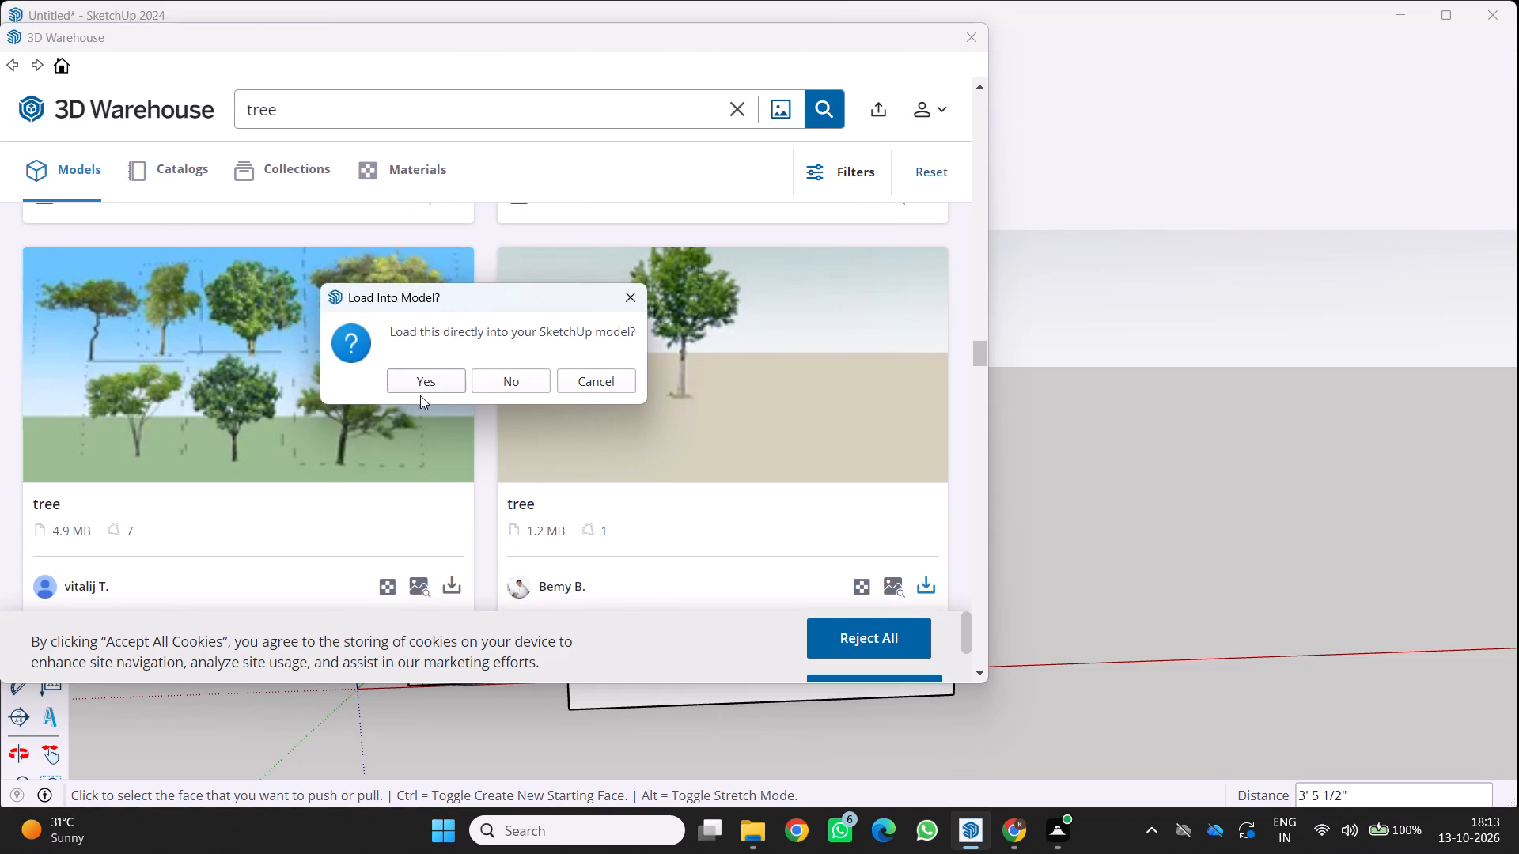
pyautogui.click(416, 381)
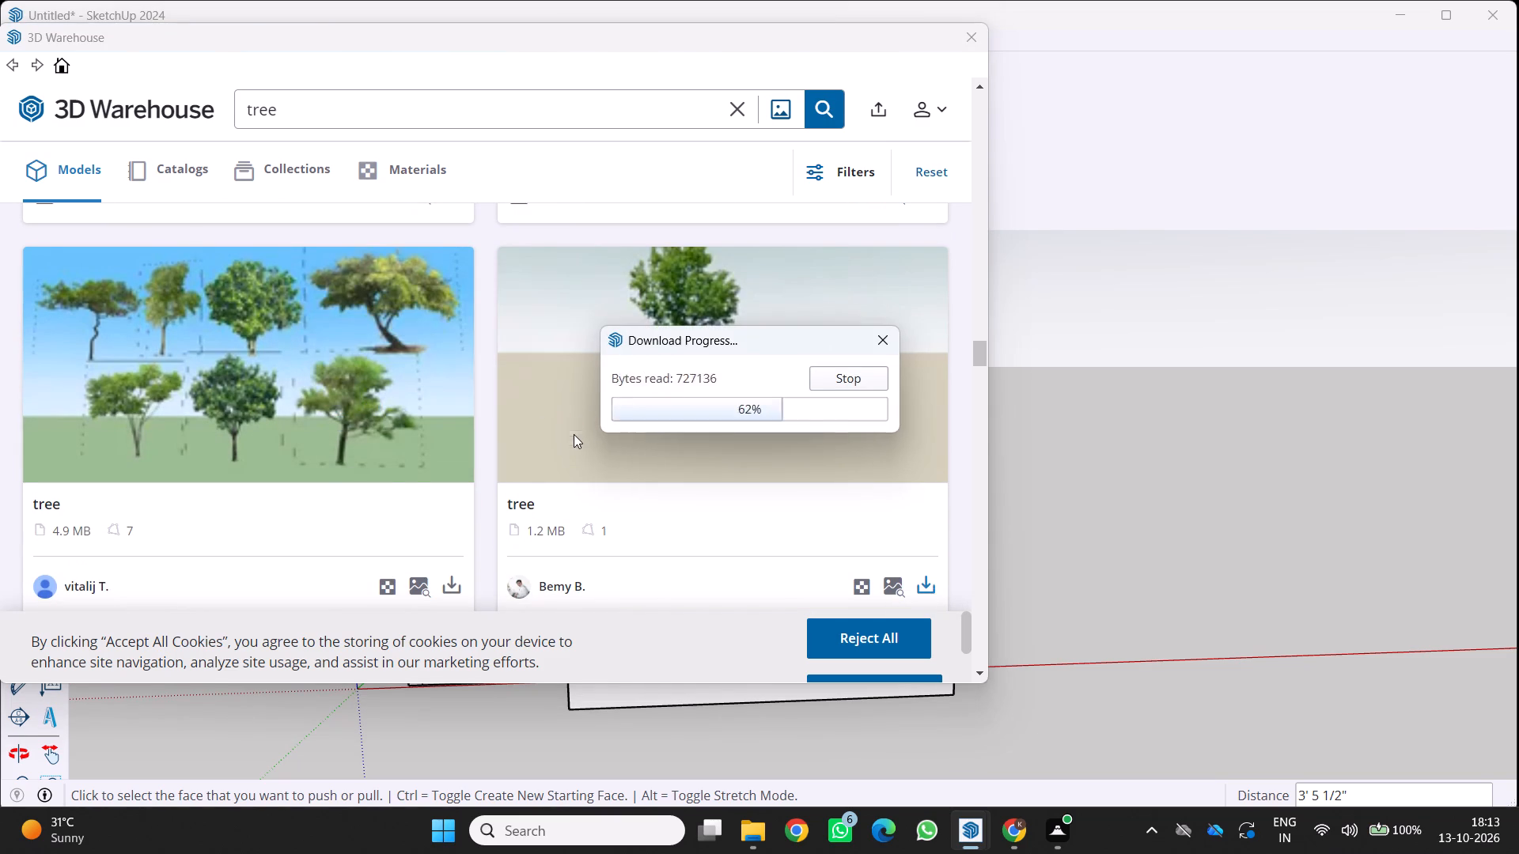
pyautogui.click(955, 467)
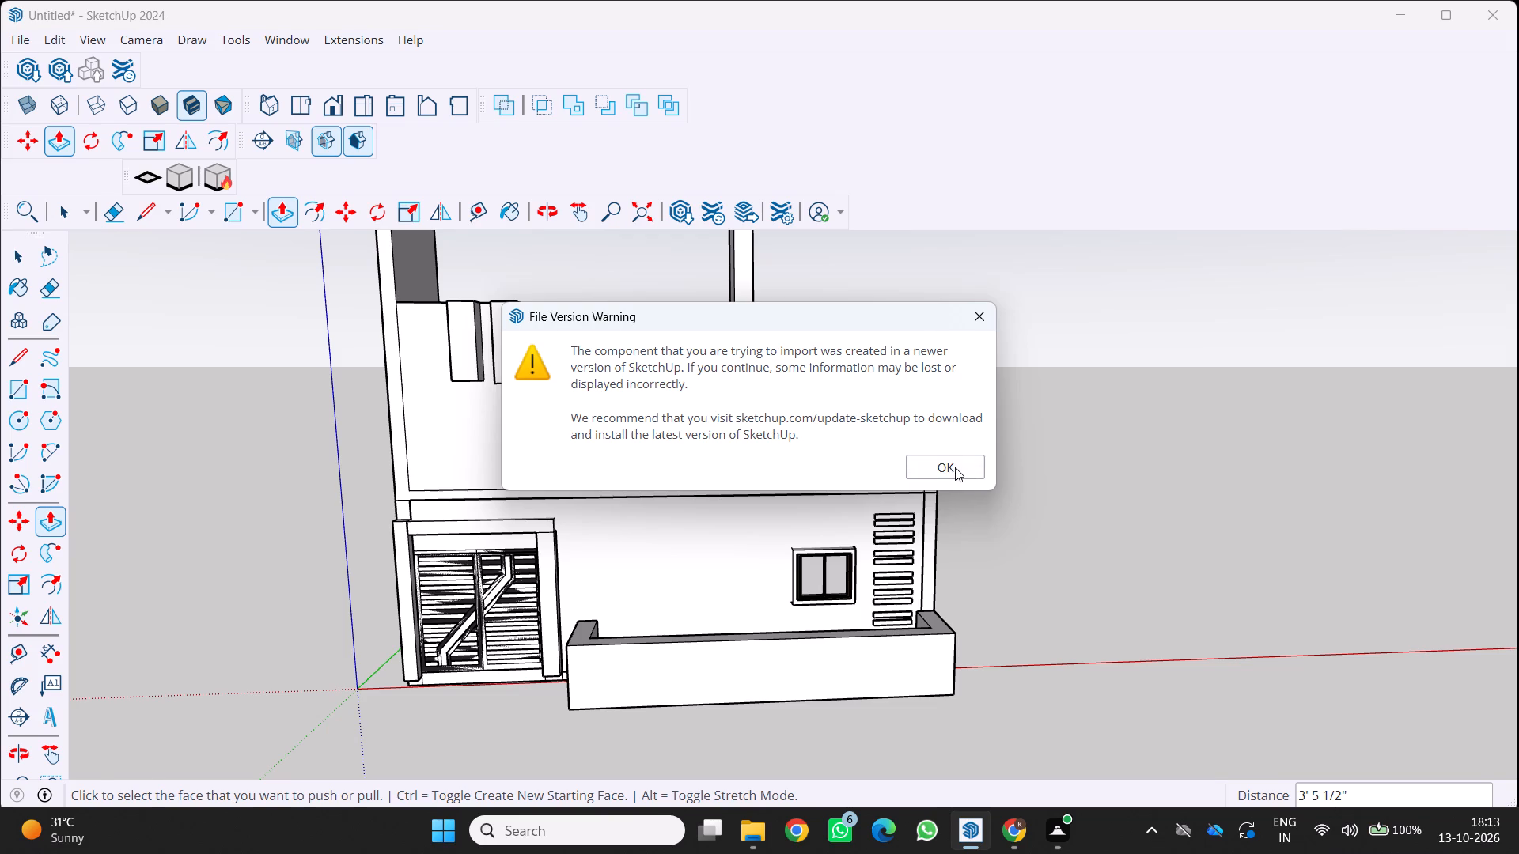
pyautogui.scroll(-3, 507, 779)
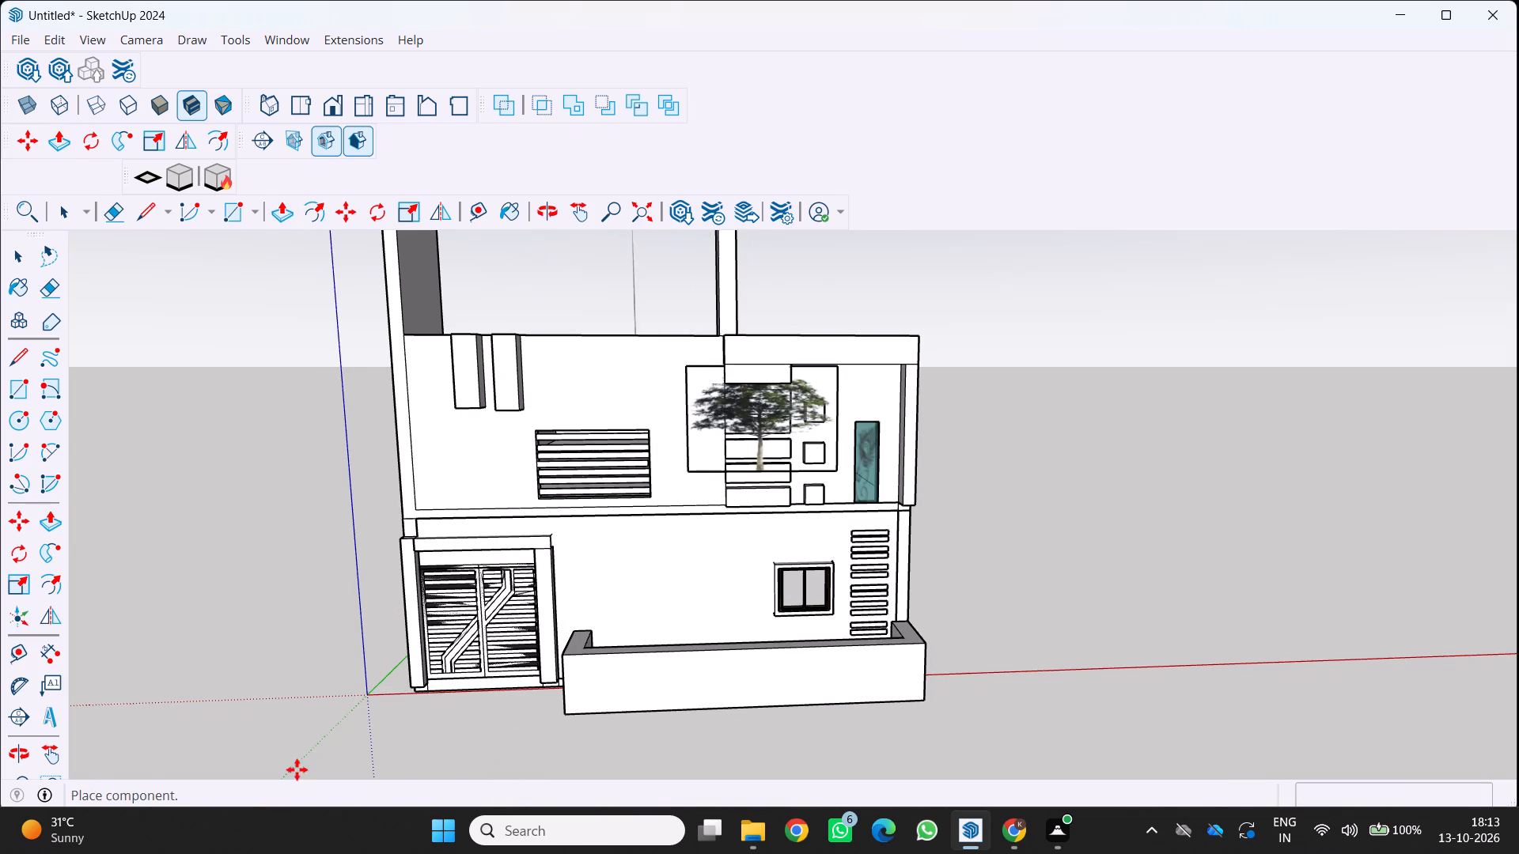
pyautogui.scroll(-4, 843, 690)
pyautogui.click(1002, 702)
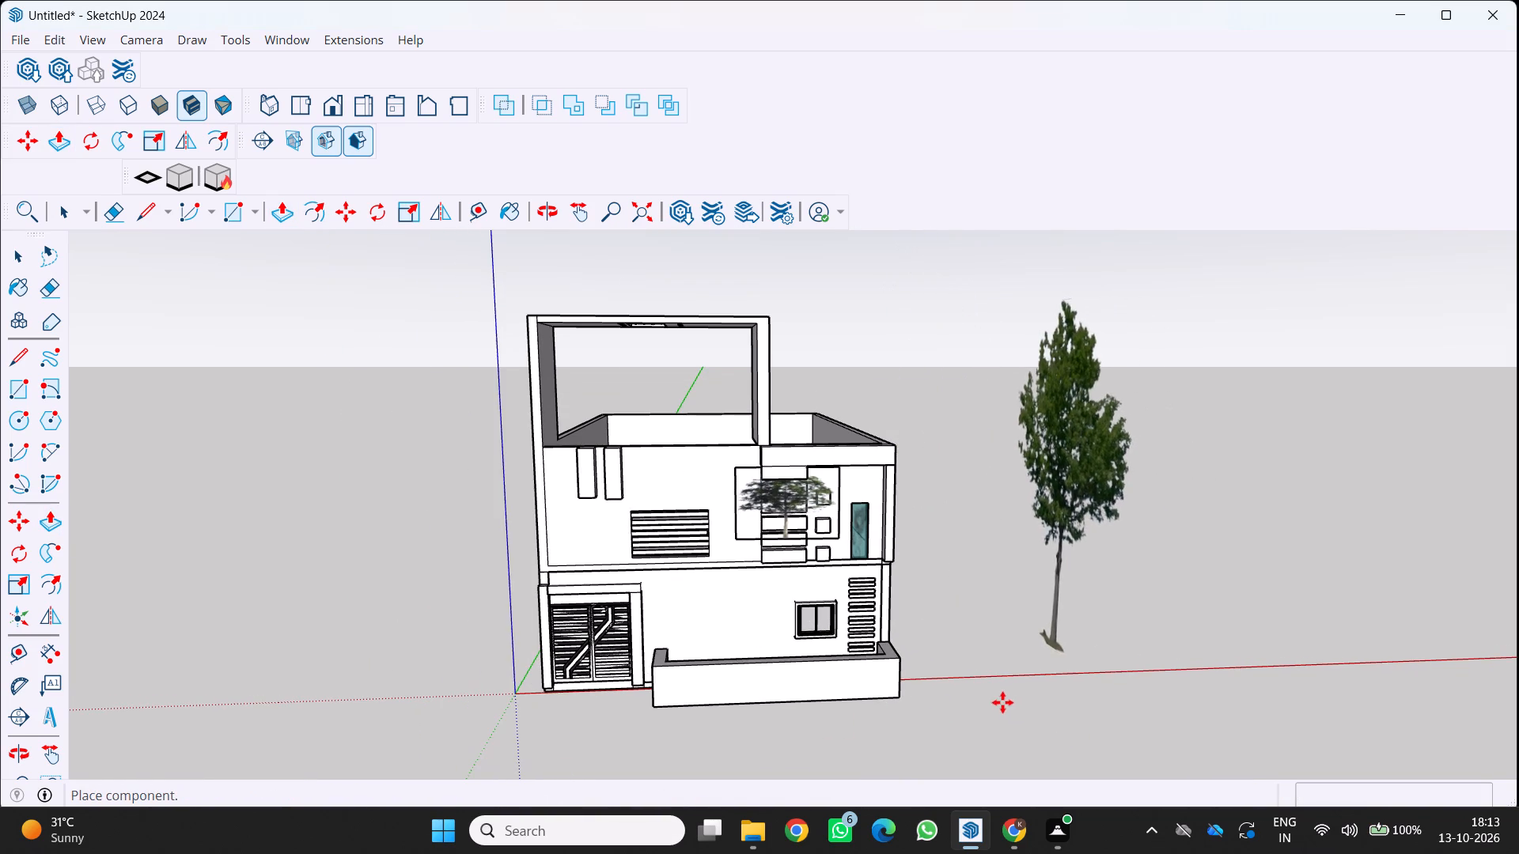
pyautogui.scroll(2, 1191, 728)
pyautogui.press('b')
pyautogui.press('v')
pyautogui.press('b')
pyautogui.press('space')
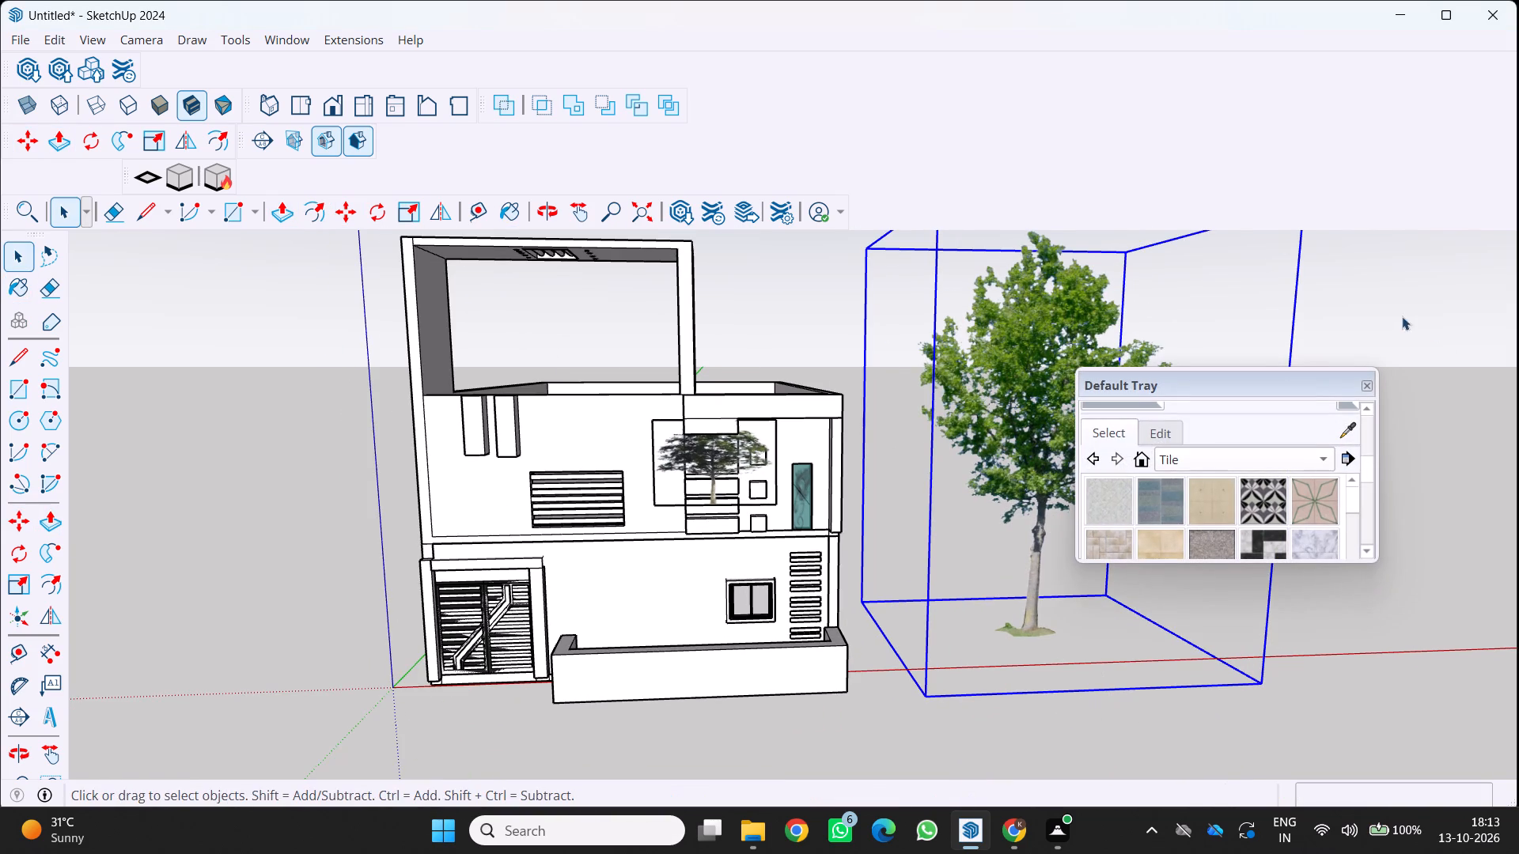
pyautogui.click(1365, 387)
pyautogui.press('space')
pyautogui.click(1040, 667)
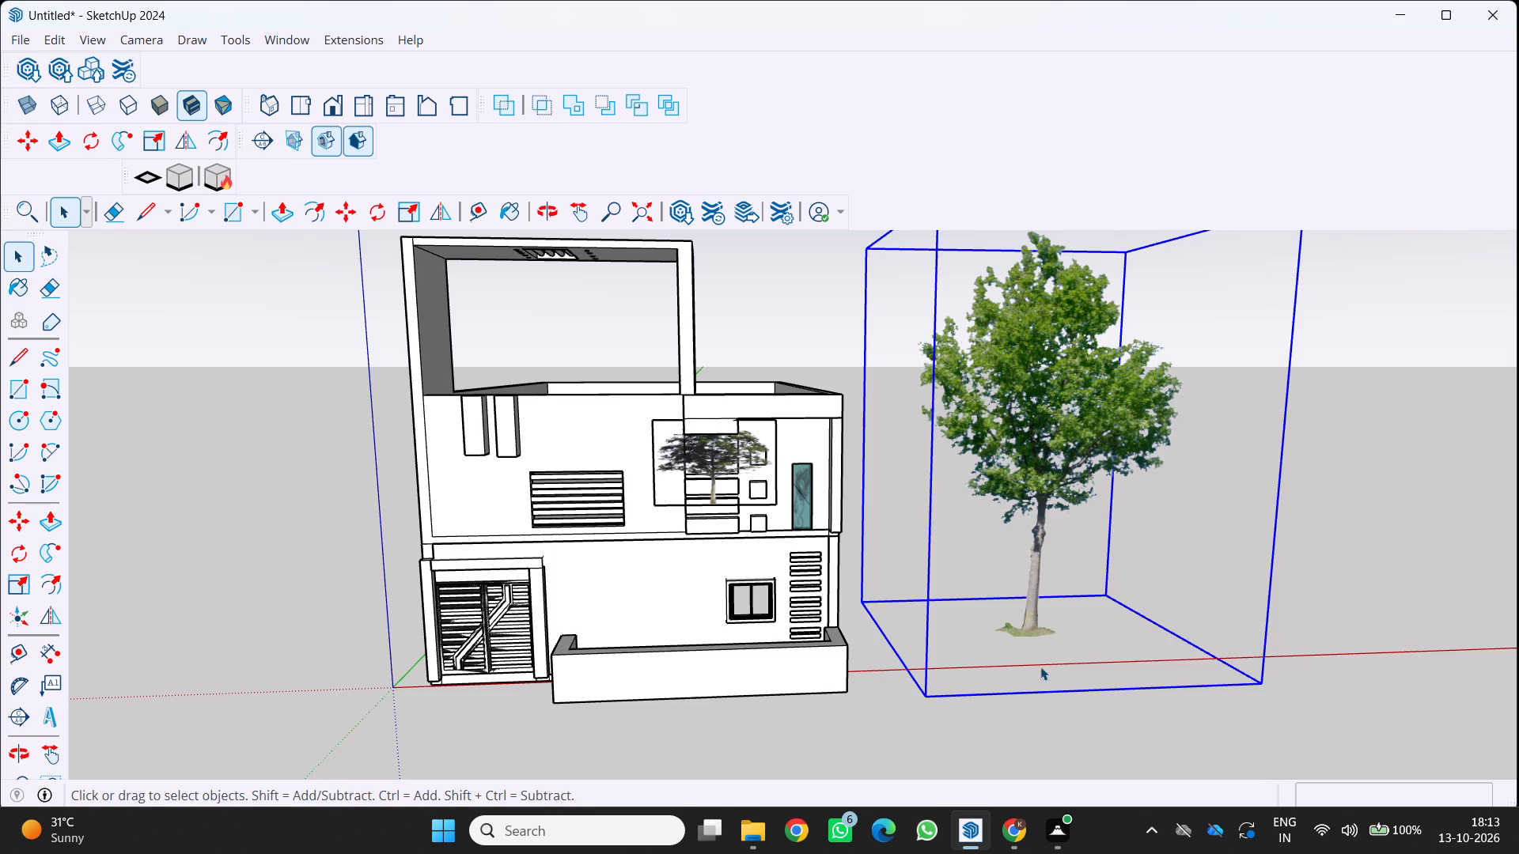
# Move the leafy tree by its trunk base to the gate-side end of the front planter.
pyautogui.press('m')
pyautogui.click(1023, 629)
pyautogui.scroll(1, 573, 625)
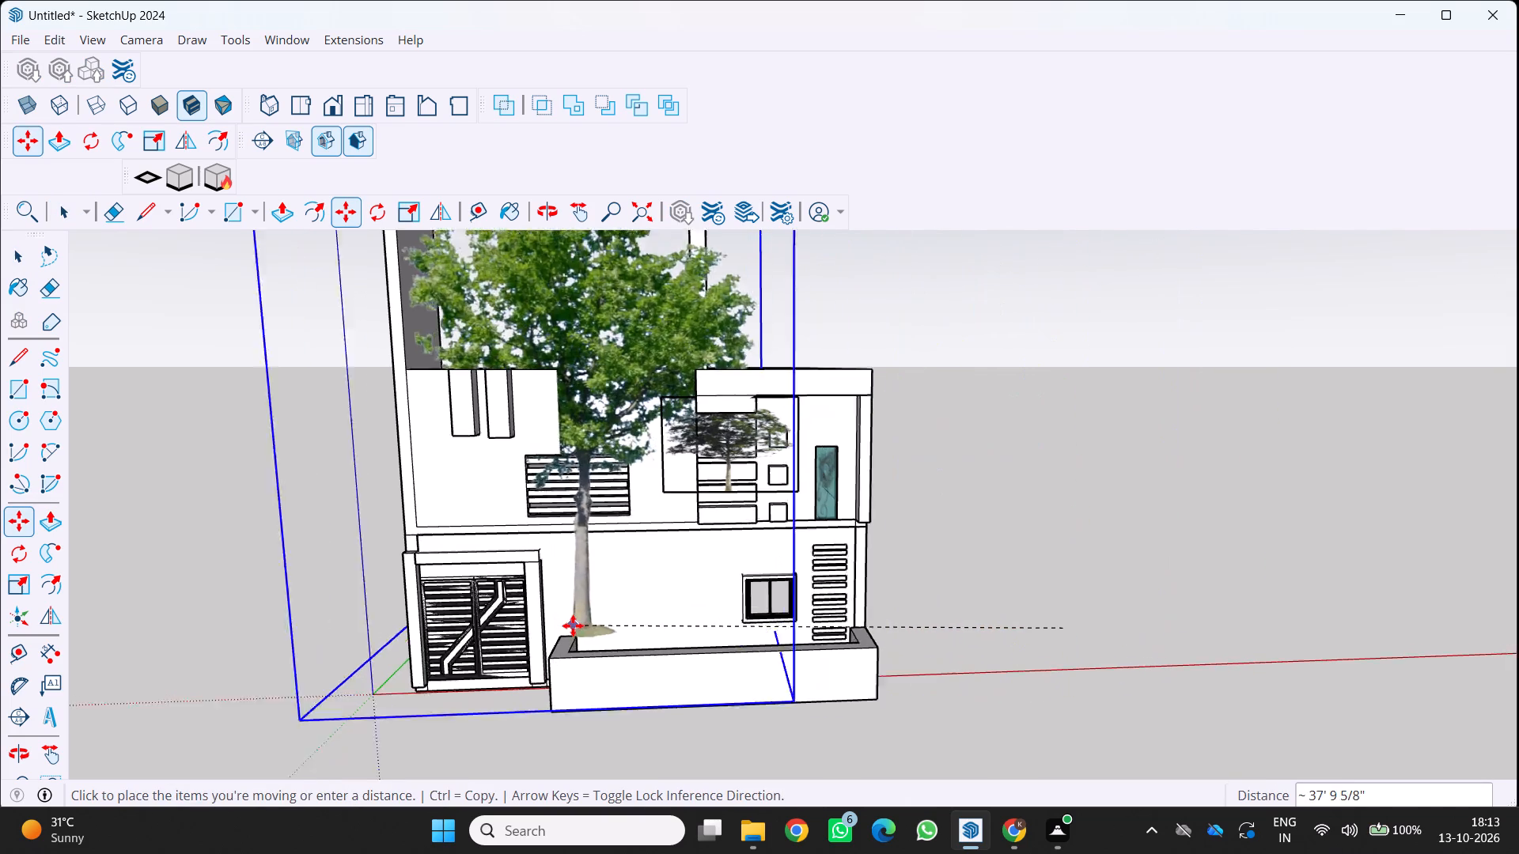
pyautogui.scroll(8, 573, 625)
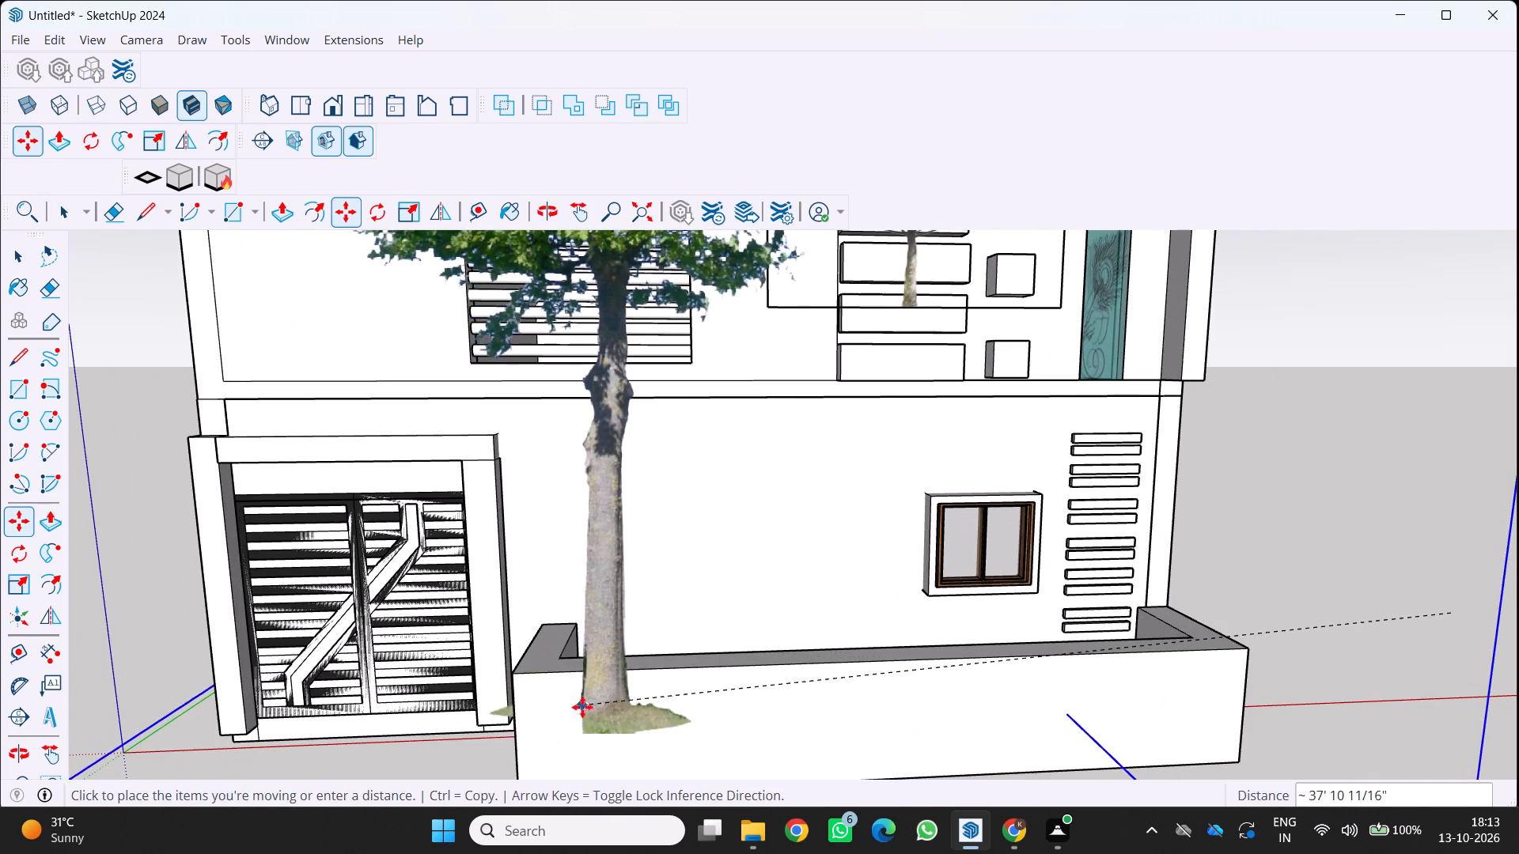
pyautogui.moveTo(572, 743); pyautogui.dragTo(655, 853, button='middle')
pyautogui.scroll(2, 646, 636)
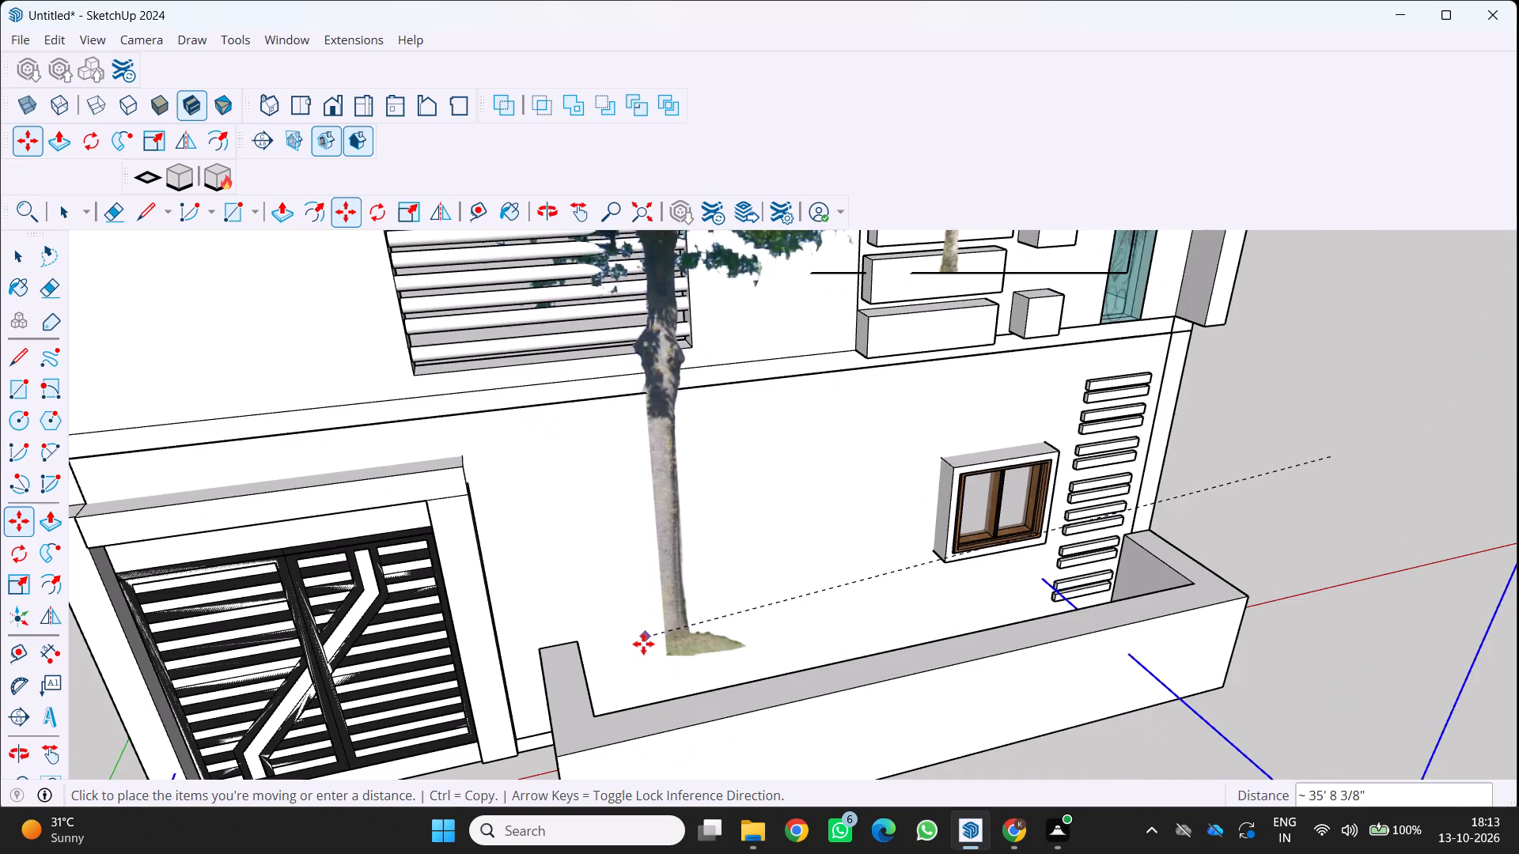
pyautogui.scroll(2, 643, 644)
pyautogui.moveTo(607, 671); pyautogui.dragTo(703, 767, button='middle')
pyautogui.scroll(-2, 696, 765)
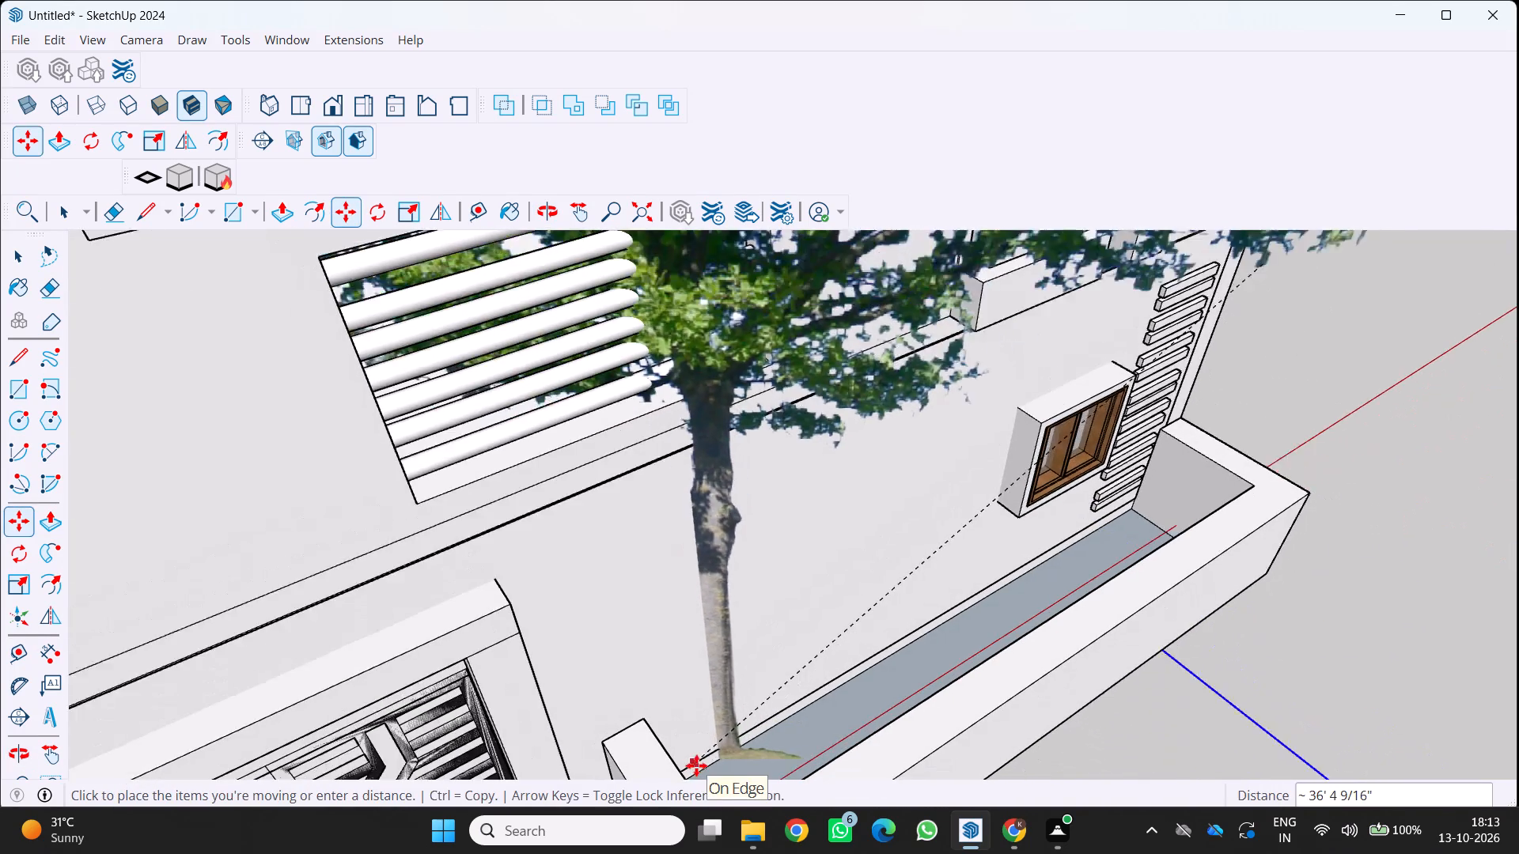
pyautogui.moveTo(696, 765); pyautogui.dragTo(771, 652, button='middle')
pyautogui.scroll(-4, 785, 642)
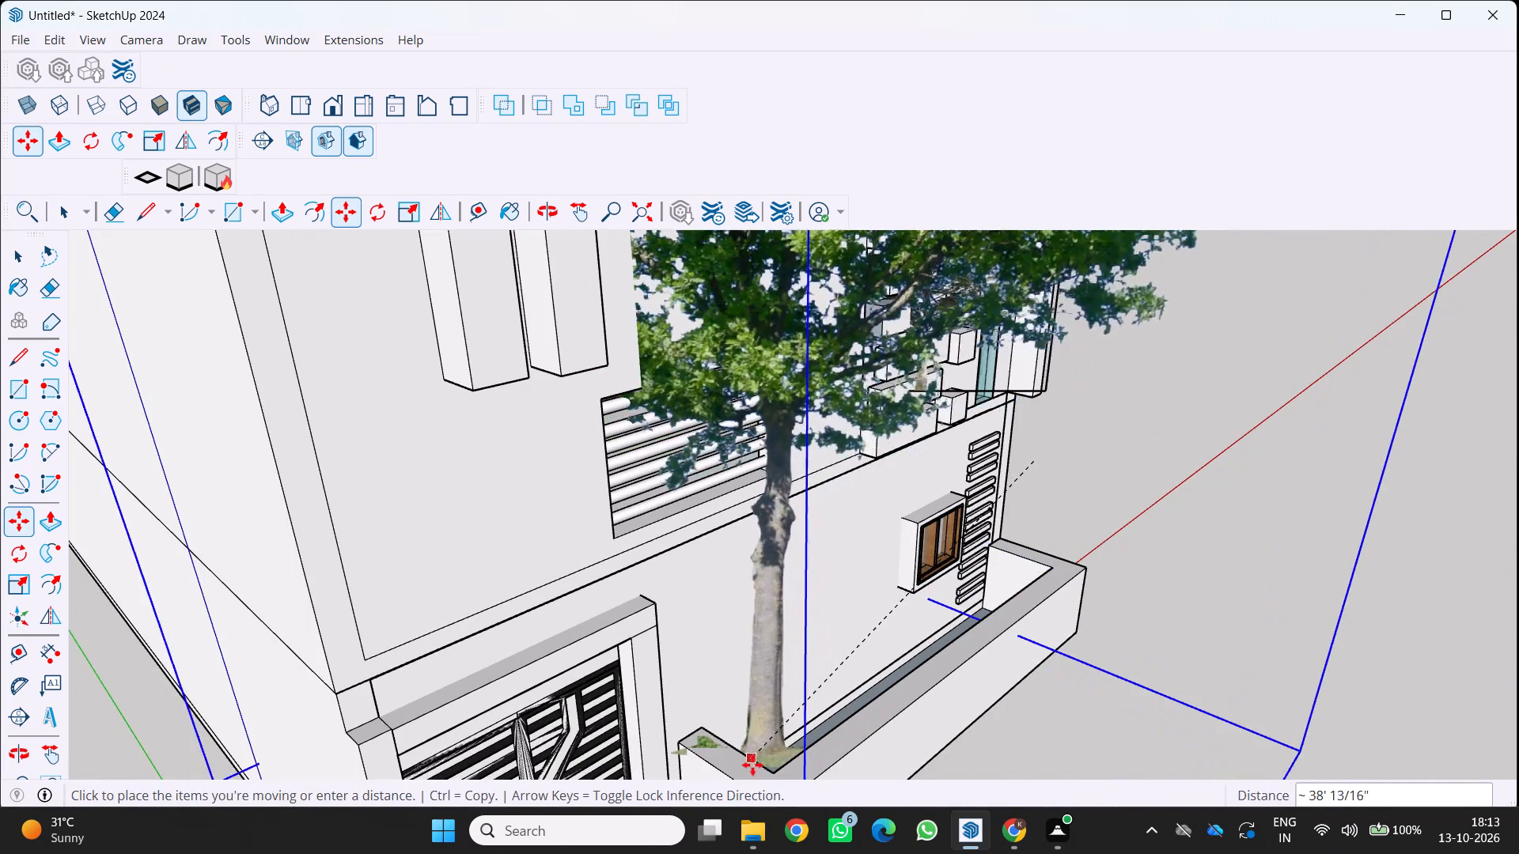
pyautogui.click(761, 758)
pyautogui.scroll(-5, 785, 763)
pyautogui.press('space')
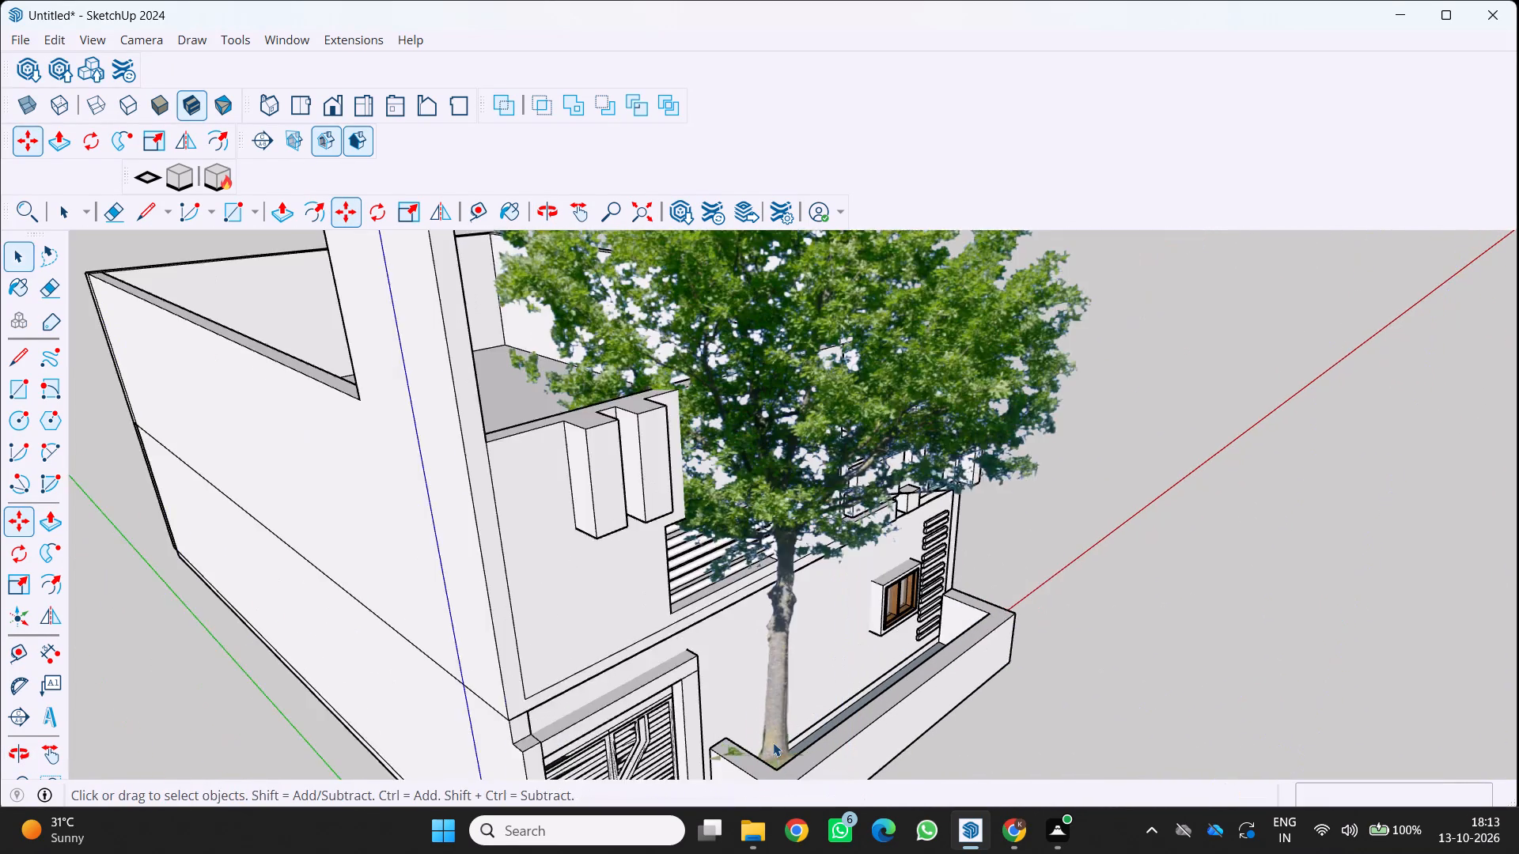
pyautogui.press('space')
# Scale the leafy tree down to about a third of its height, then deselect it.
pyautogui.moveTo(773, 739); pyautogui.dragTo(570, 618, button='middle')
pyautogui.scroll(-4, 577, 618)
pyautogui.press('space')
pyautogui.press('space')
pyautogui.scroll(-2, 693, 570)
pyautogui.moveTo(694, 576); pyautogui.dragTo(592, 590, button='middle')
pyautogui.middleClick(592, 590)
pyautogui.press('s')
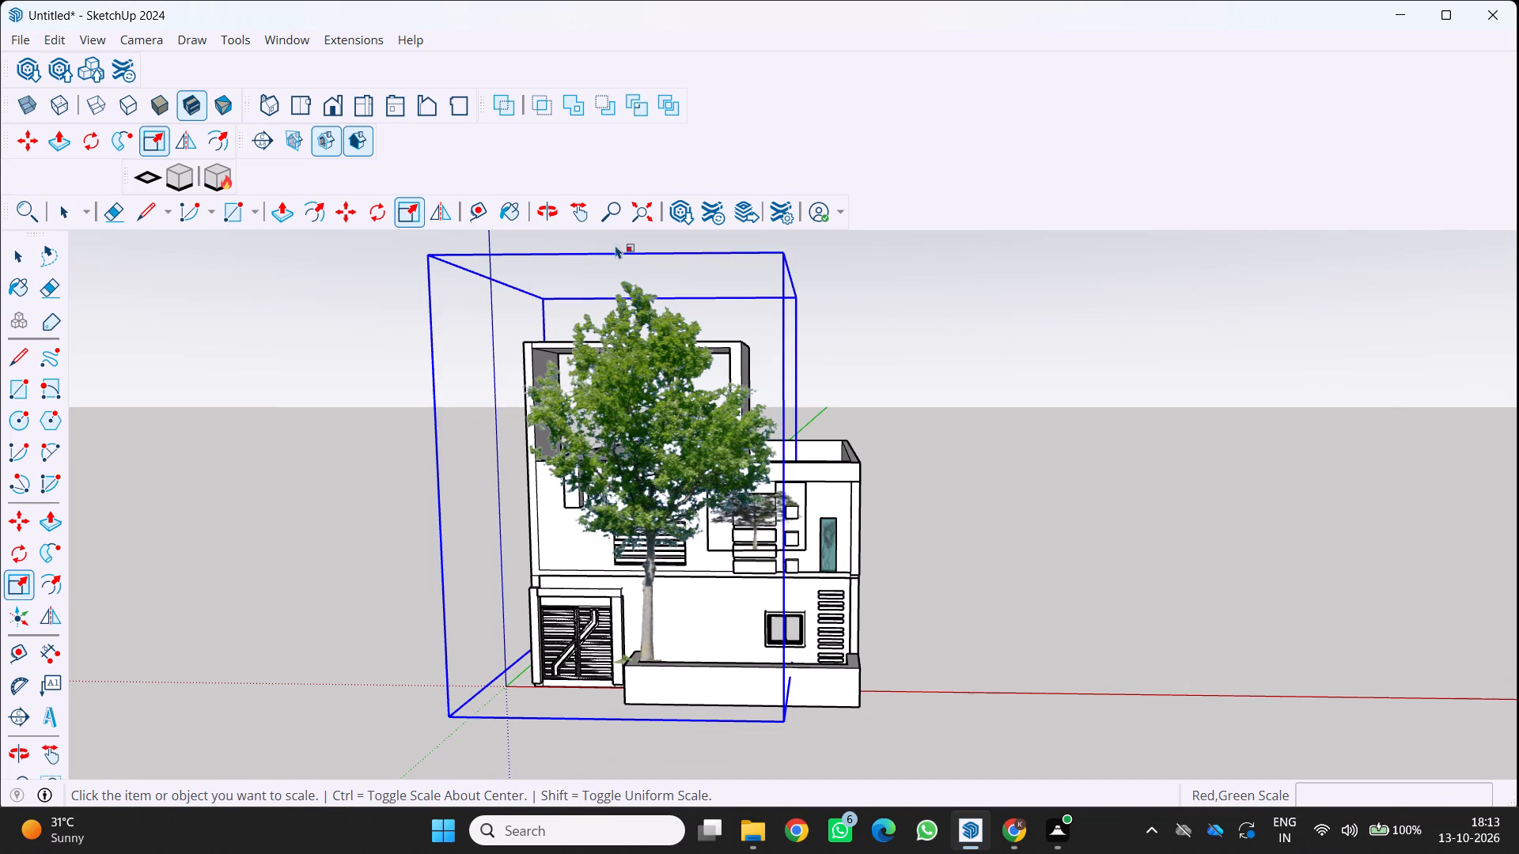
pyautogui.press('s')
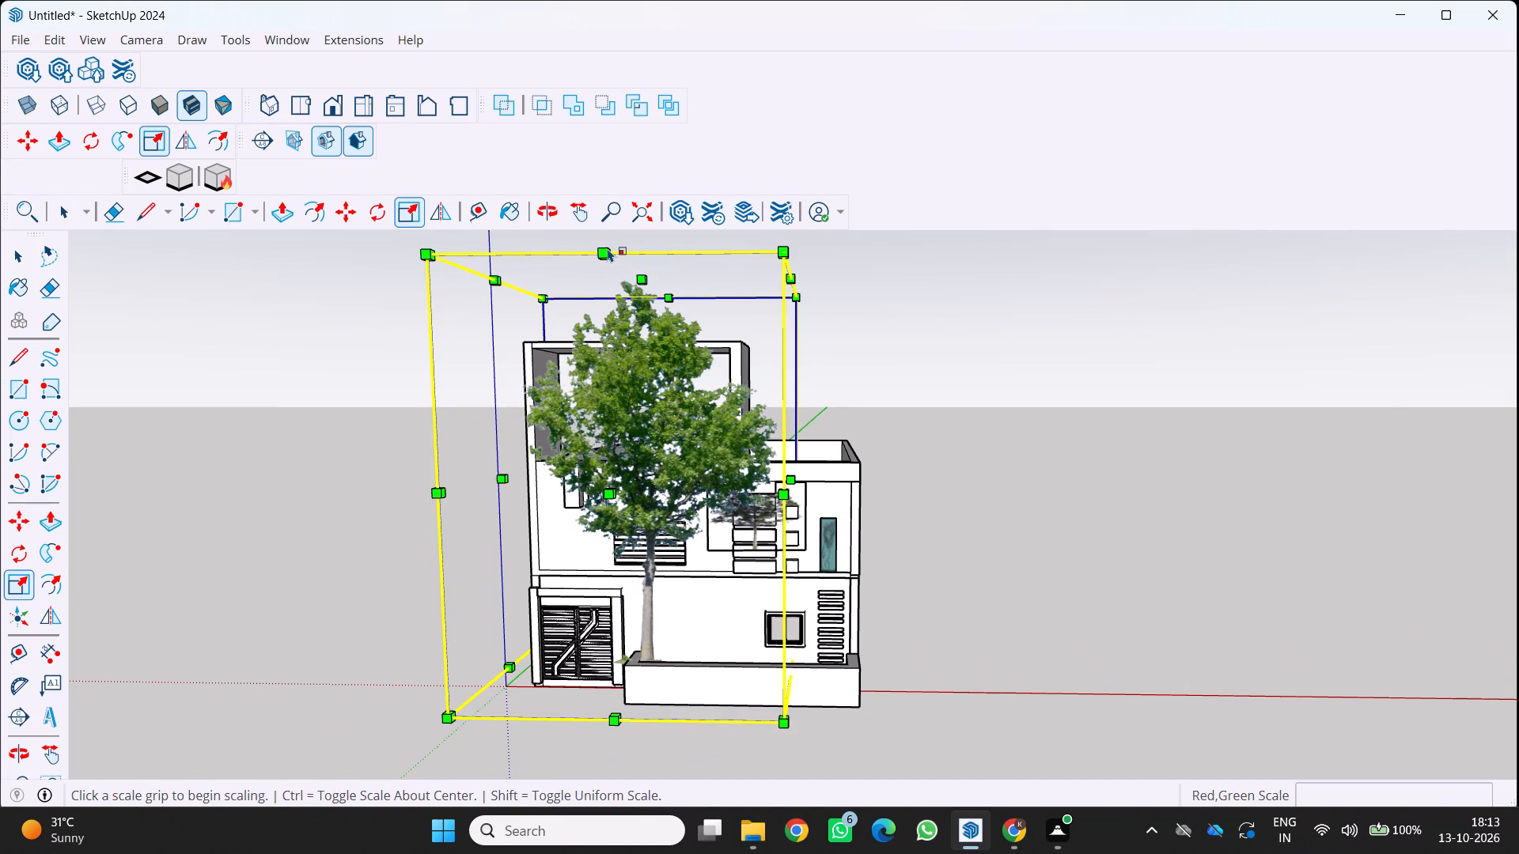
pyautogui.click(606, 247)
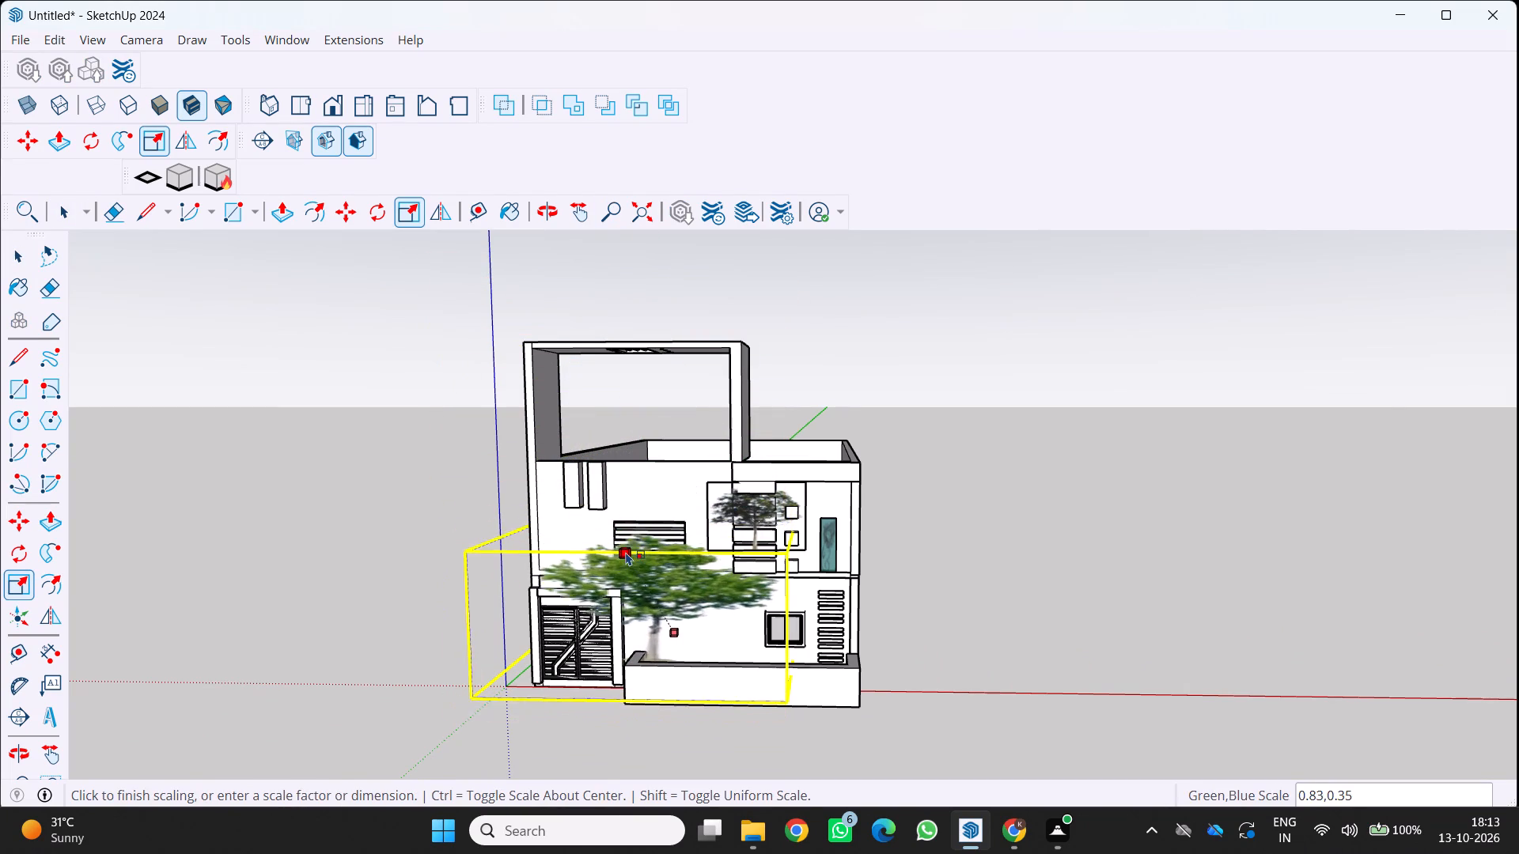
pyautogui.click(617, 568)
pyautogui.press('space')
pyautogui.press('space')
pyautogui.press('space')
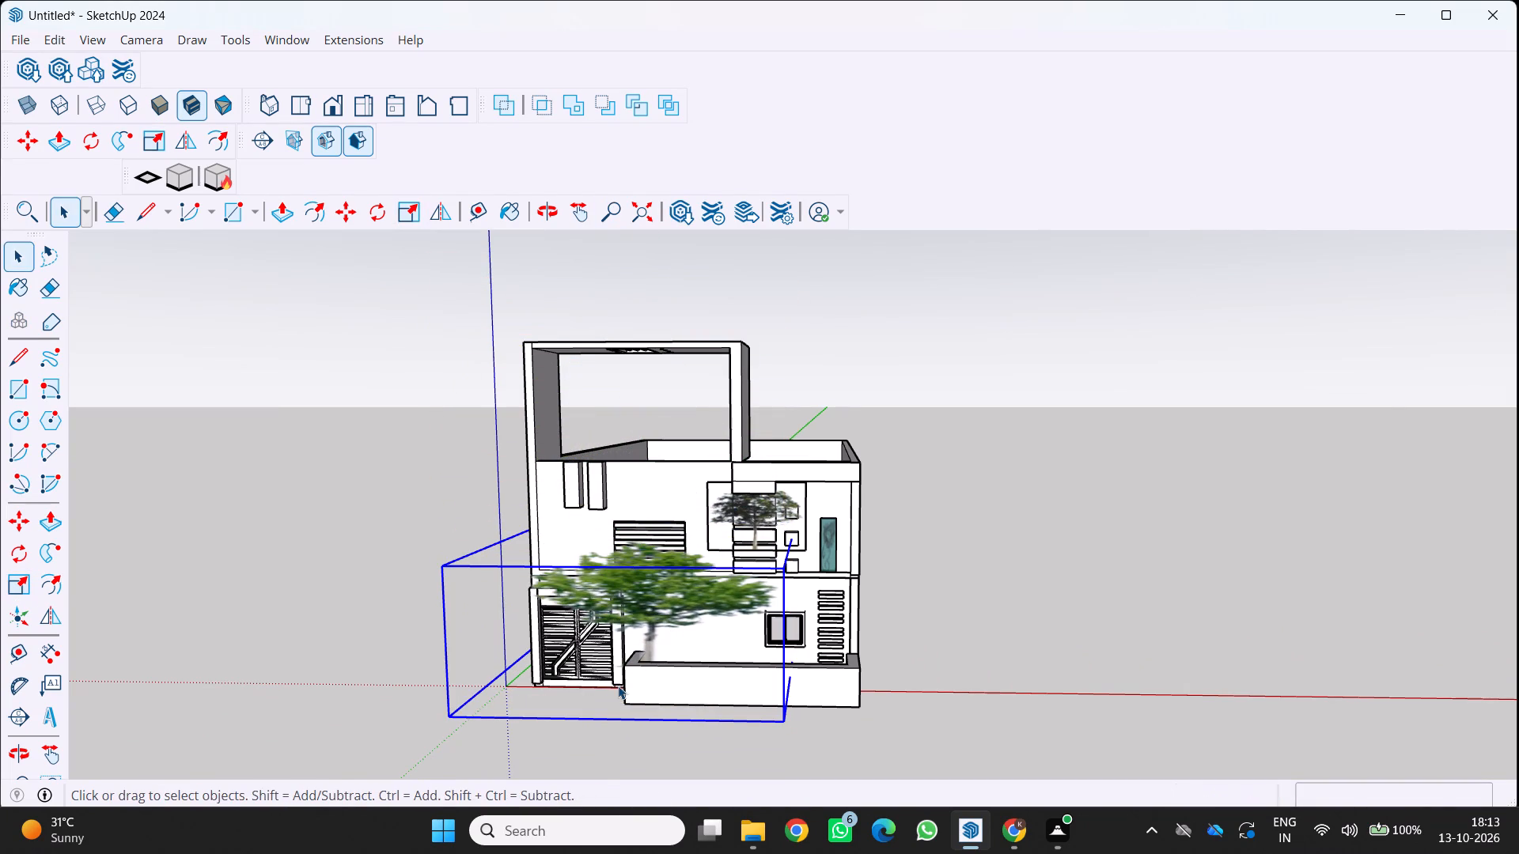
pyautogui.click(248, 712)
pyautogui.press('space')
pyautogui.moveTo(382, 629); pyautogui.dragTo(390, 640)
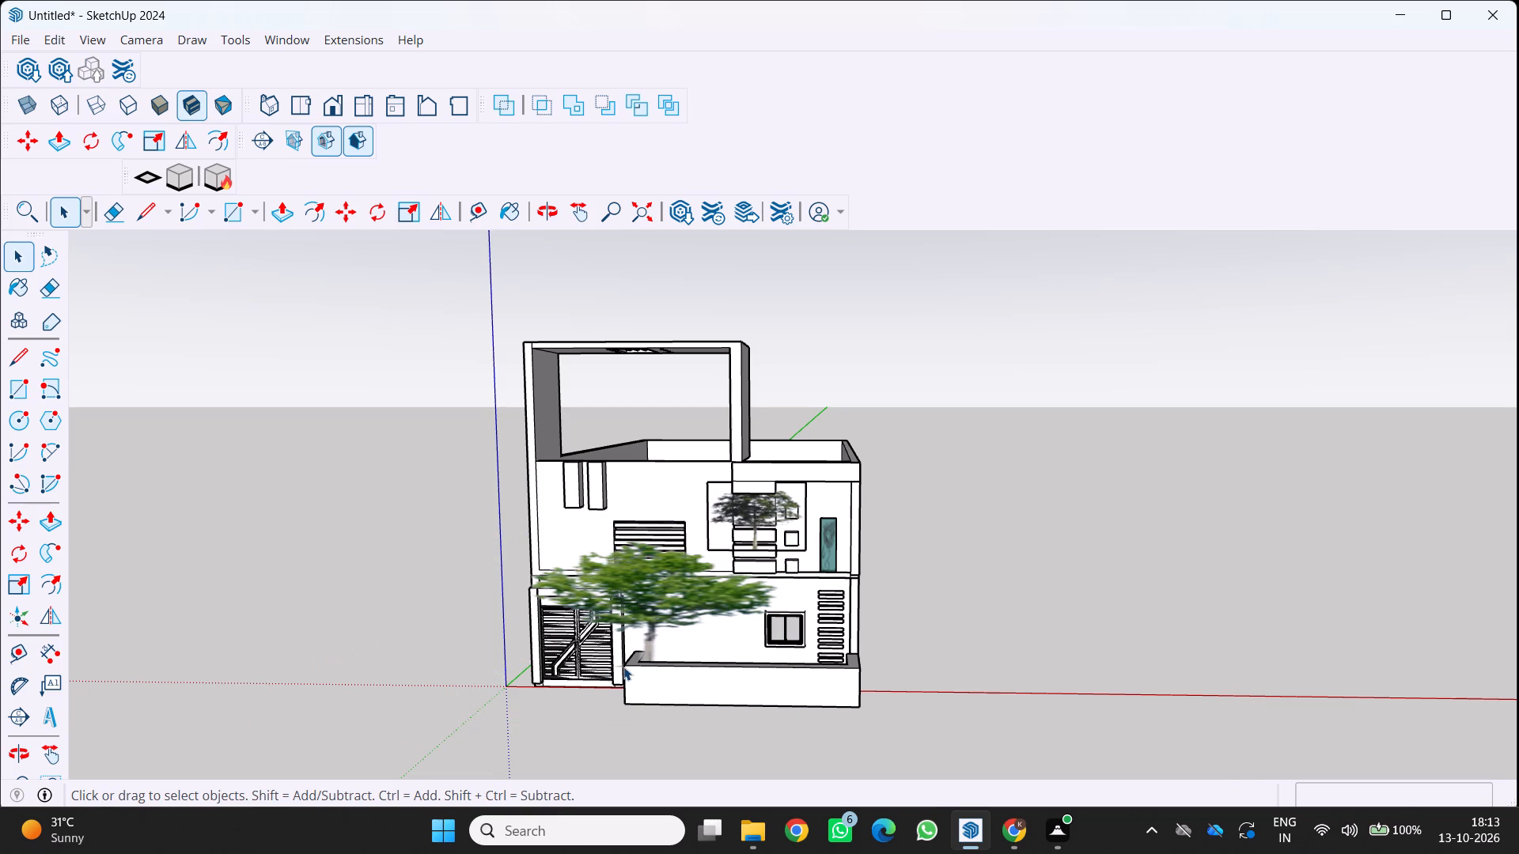
# Examine the scaled tree against the planter and gate, entering and leaving its component.
pyautogui.scroll(3, 623, 667)
pyautogui.moveTo(638, 659); pyautogui.dragTo(737, 792, button='middle')
pyautogui.press('space')
pyautogui.press('space')
pyautogui.scroll(2, 689, 632)
pyautogui.moveTo(681, 632); pyautogui.dragTo(619, 512, button='middle')
pyautogui.scroll(1, 681, 633)
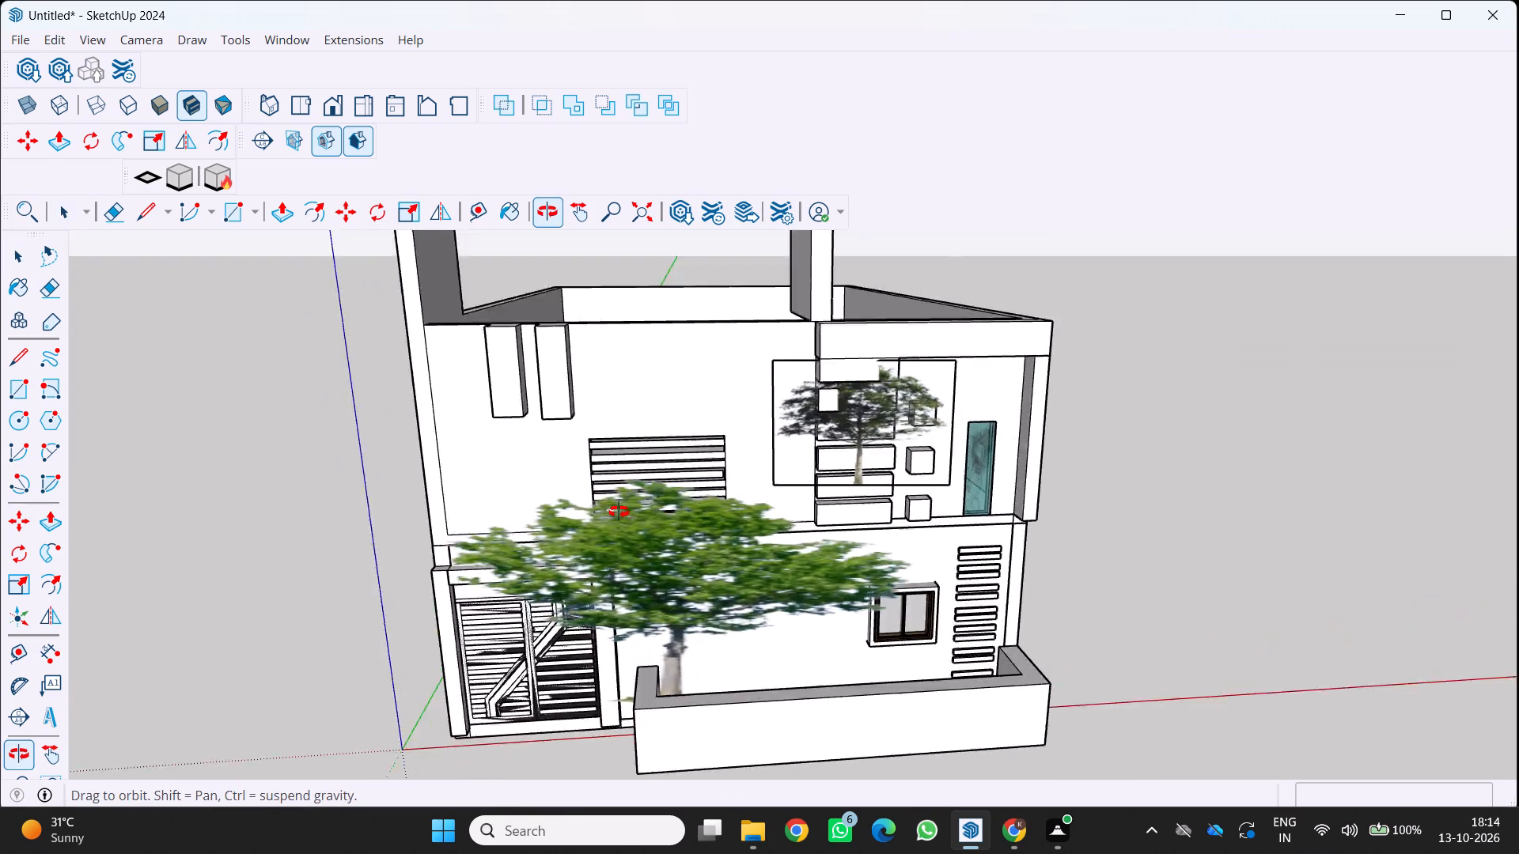
pyautogui.moveTo(619, 512); pyautogui.dragTo(589, 444, button='middle')
pyautogui.scroll(2, 675, 595)
pyautogui.doubleClick(661, 633)
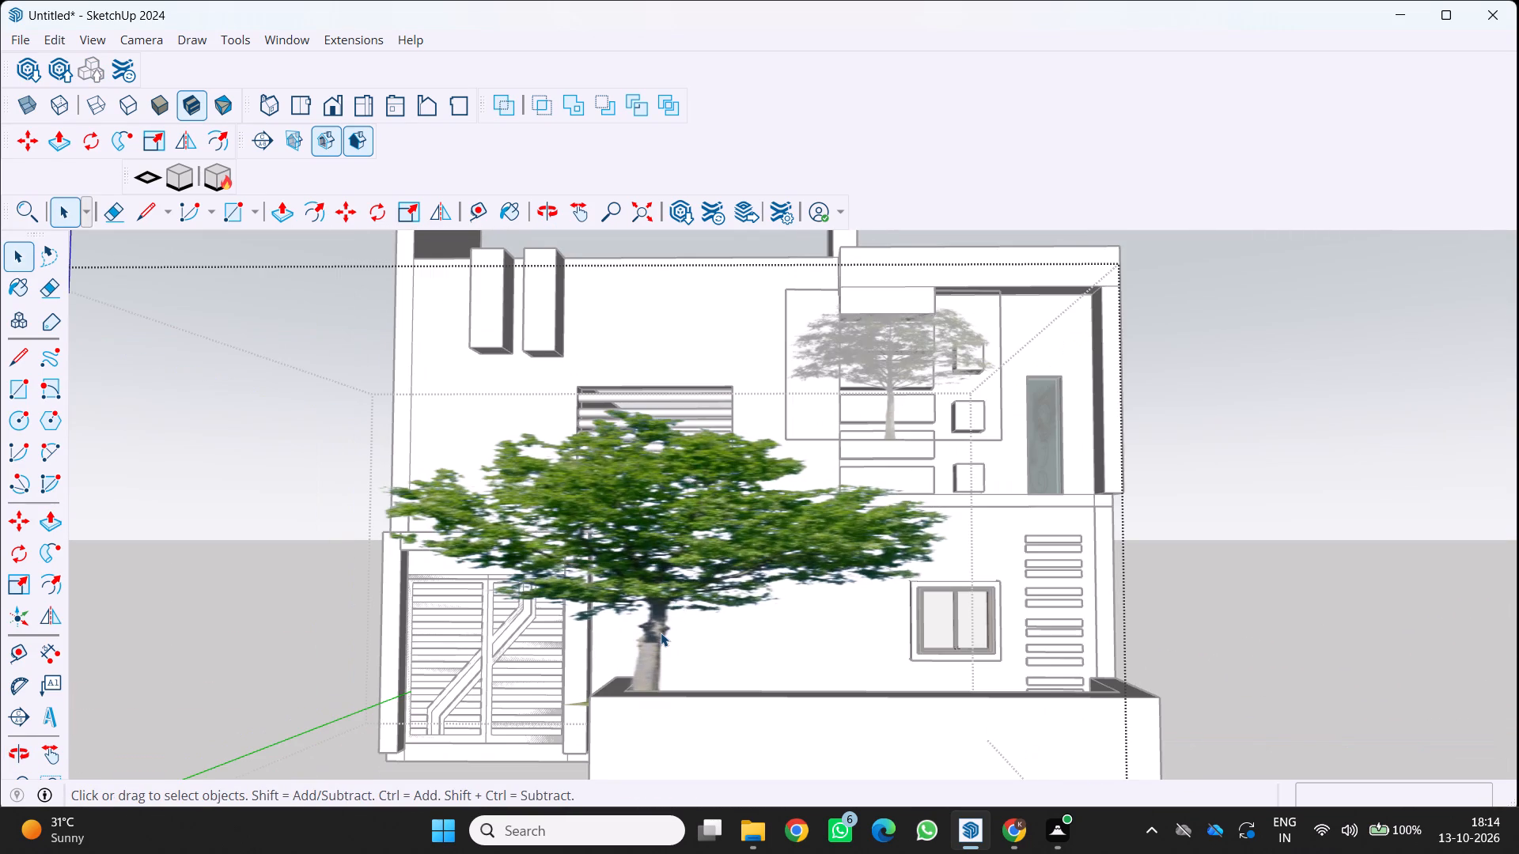
pyautogui.press('space')
pyautogui.press('space')
pyautogui.scroll(-9, 661, 633)
pyautogui.click(934, 766)
pyautogui.click(927, 767)
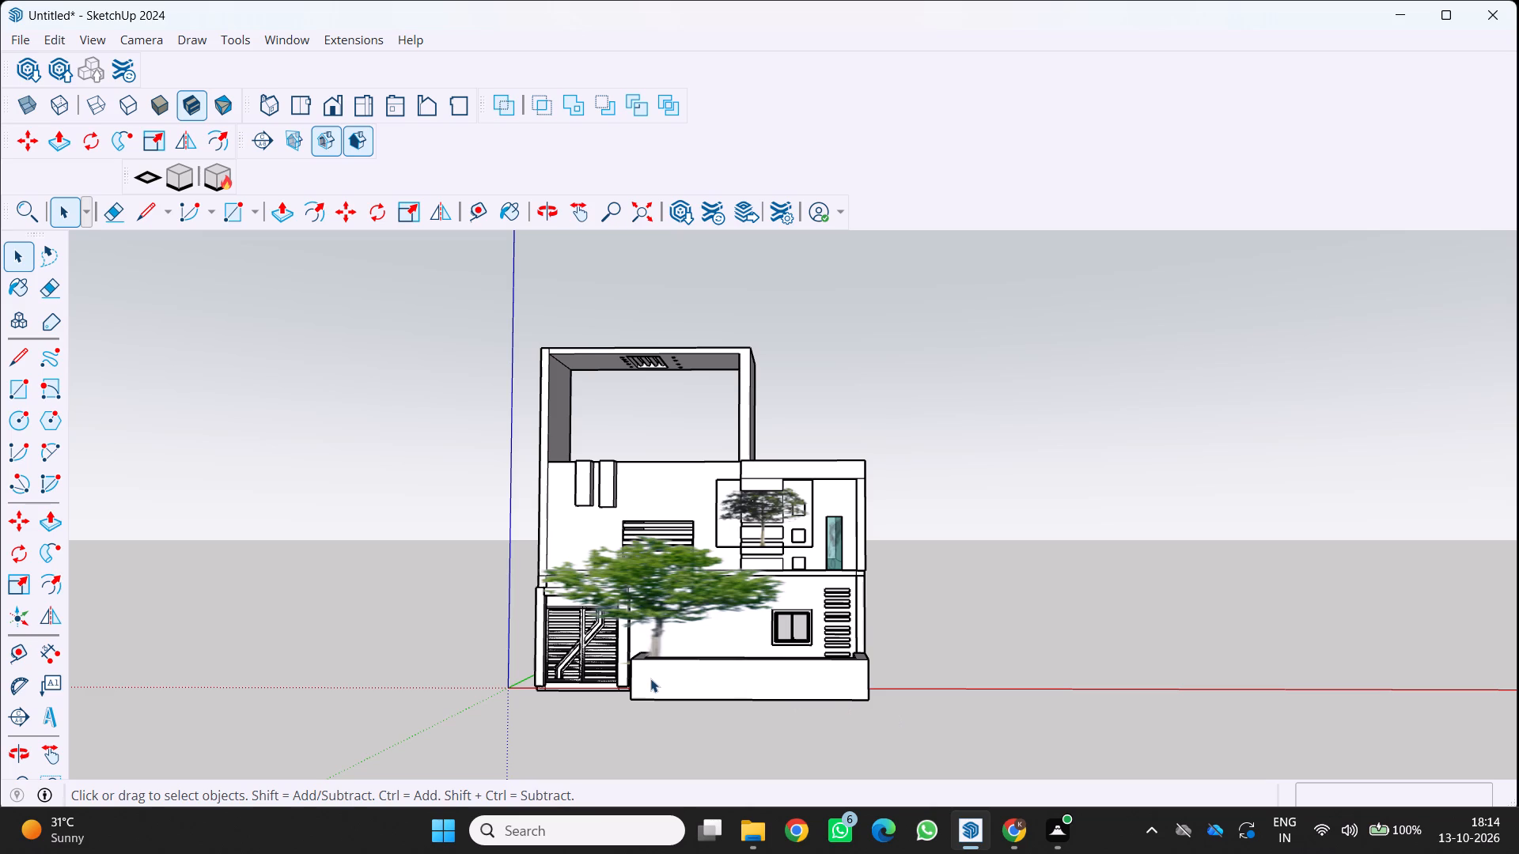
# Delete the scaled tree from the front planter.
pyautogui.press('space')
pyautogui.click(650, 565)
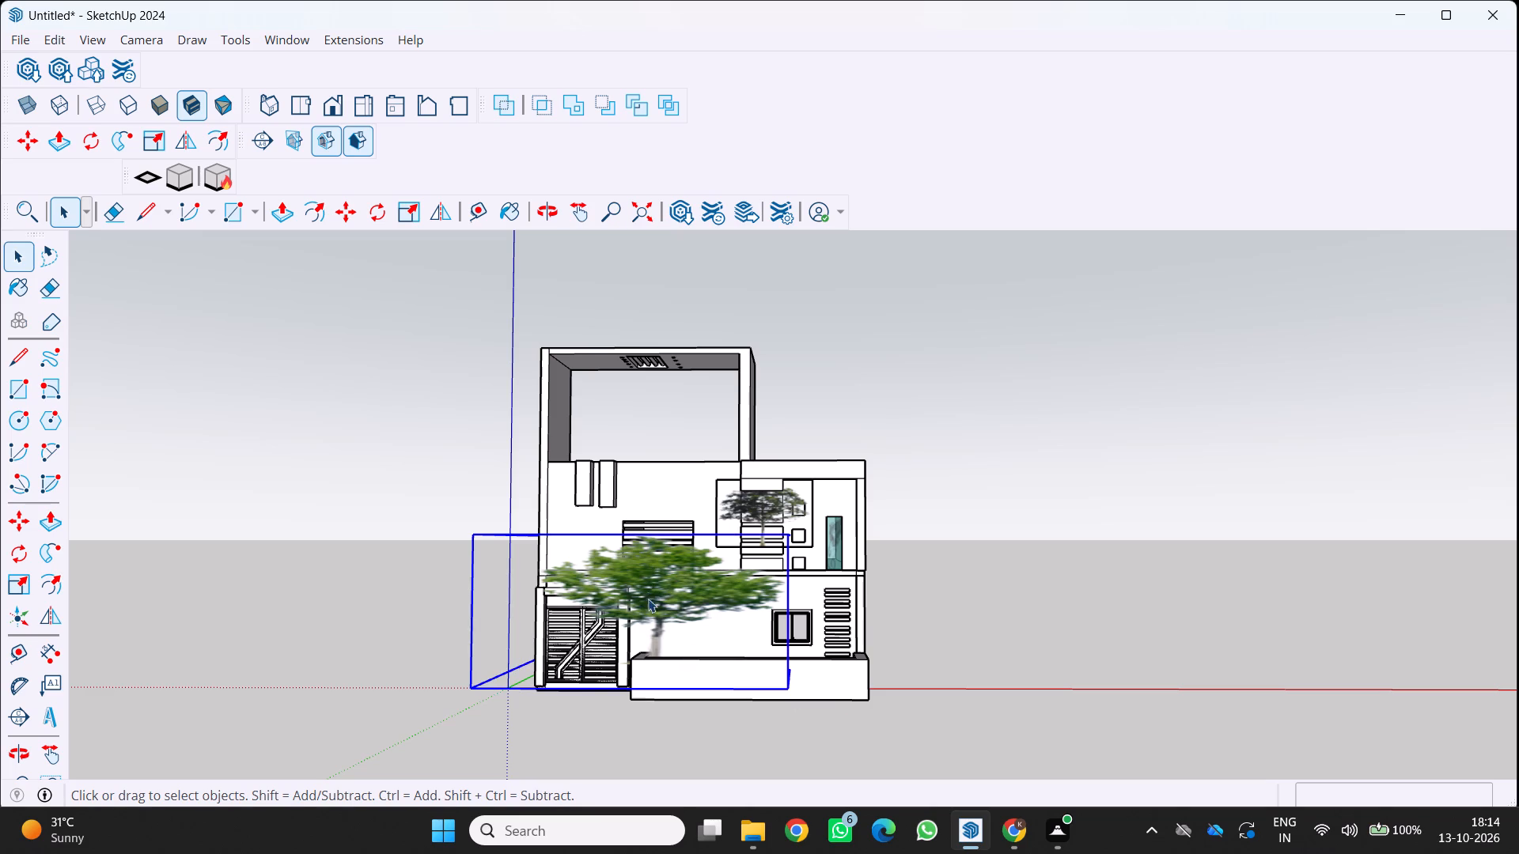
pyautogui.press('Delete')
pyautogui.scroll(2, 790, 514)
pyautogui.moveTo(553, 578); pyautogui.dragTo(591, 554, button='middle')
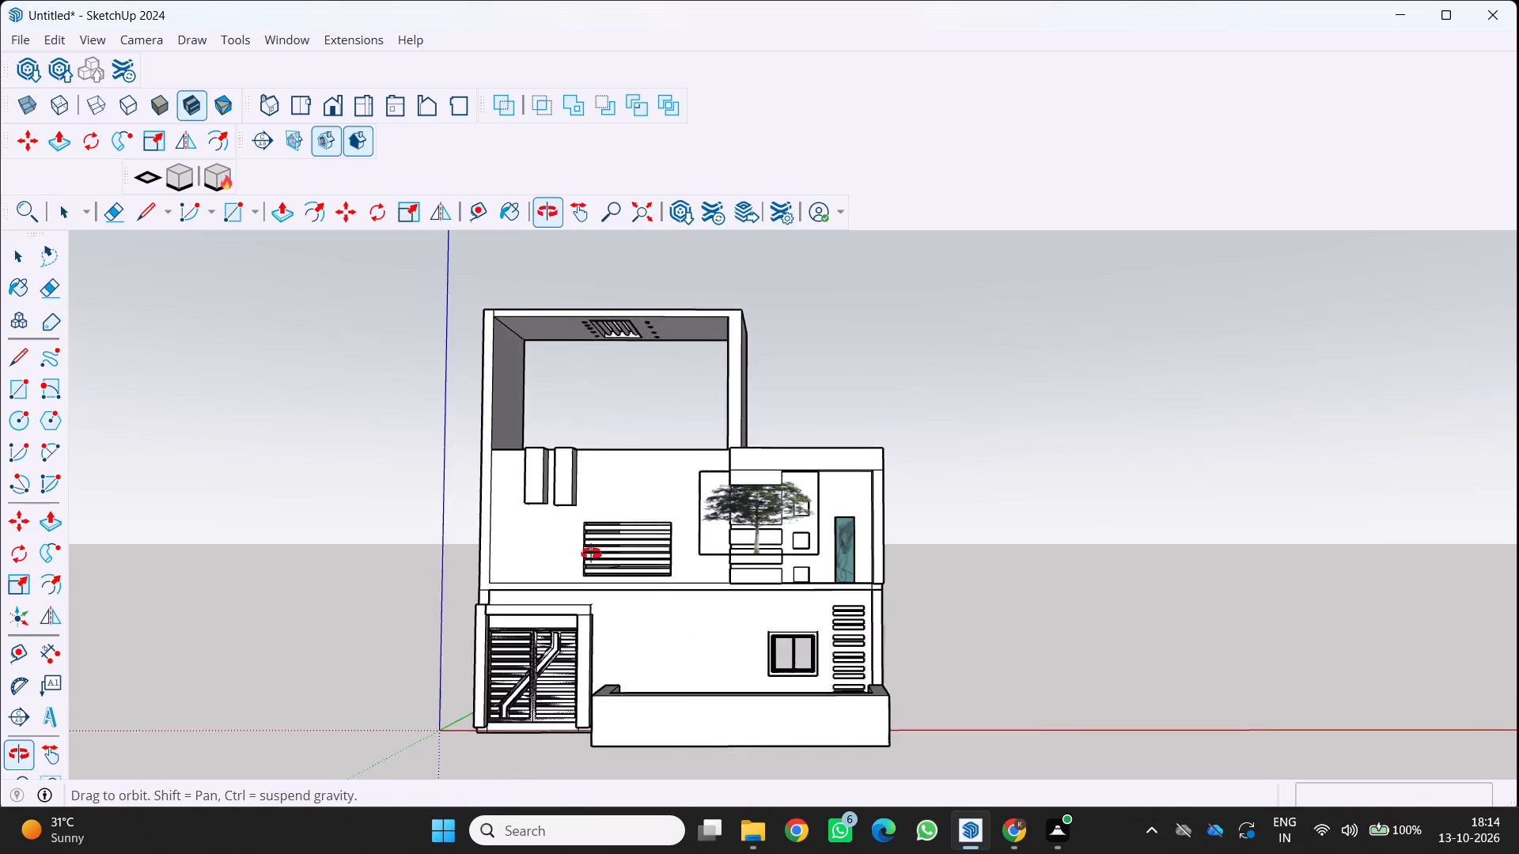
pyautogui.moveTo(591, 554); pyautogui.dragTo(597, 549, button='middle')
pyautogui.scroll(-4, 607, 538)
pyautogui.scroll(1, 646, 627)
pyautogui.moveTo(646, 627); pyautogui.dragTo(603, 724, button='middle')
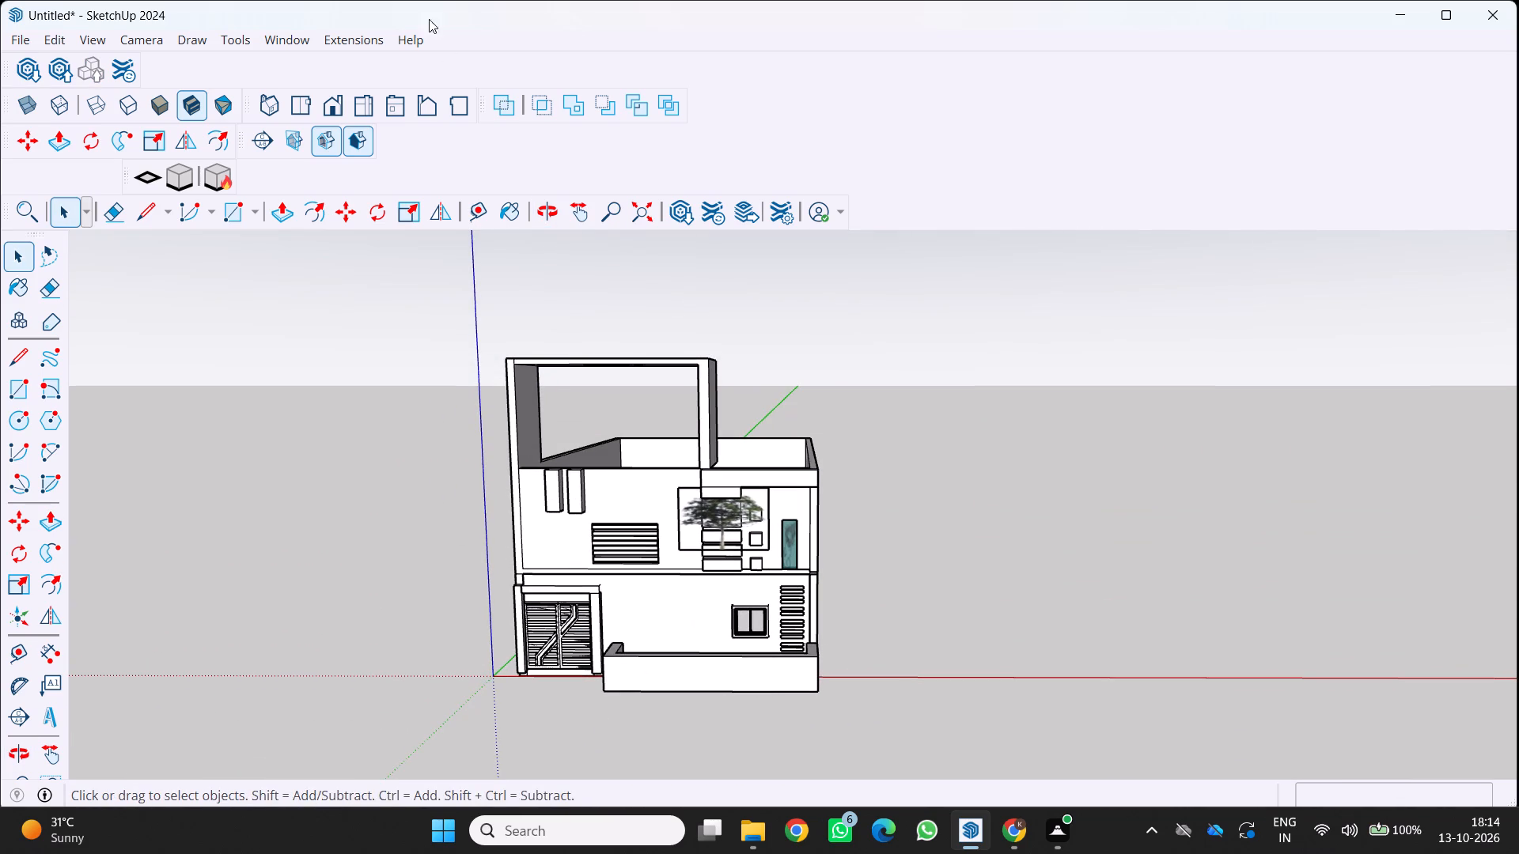
# Search 3D Warehouse for "plant", replacing the previous search term.
pyautogui.click(310, 41)
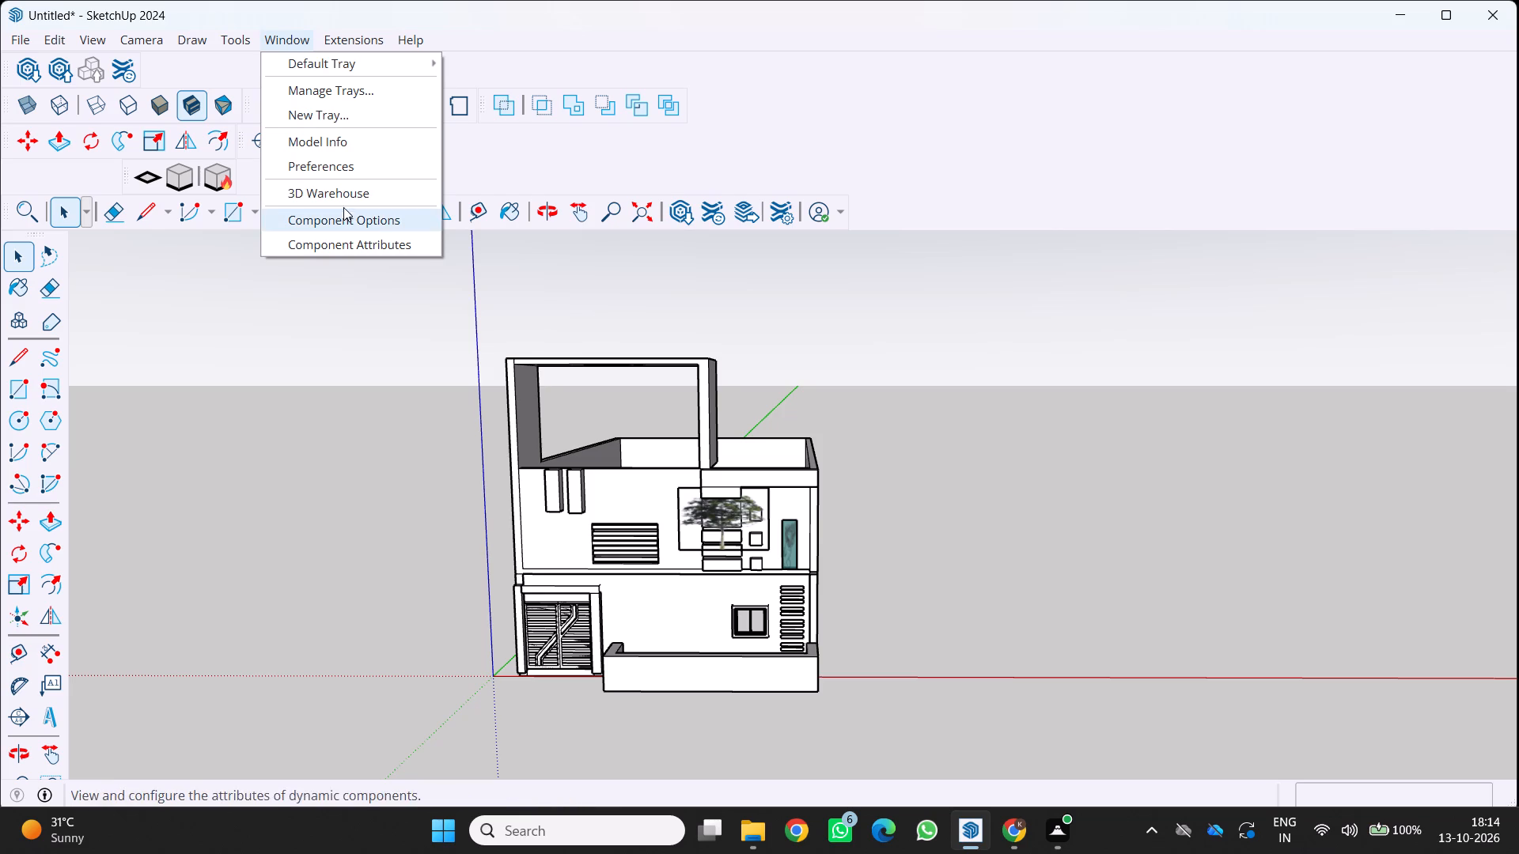
pyautogui.click(341, 198)
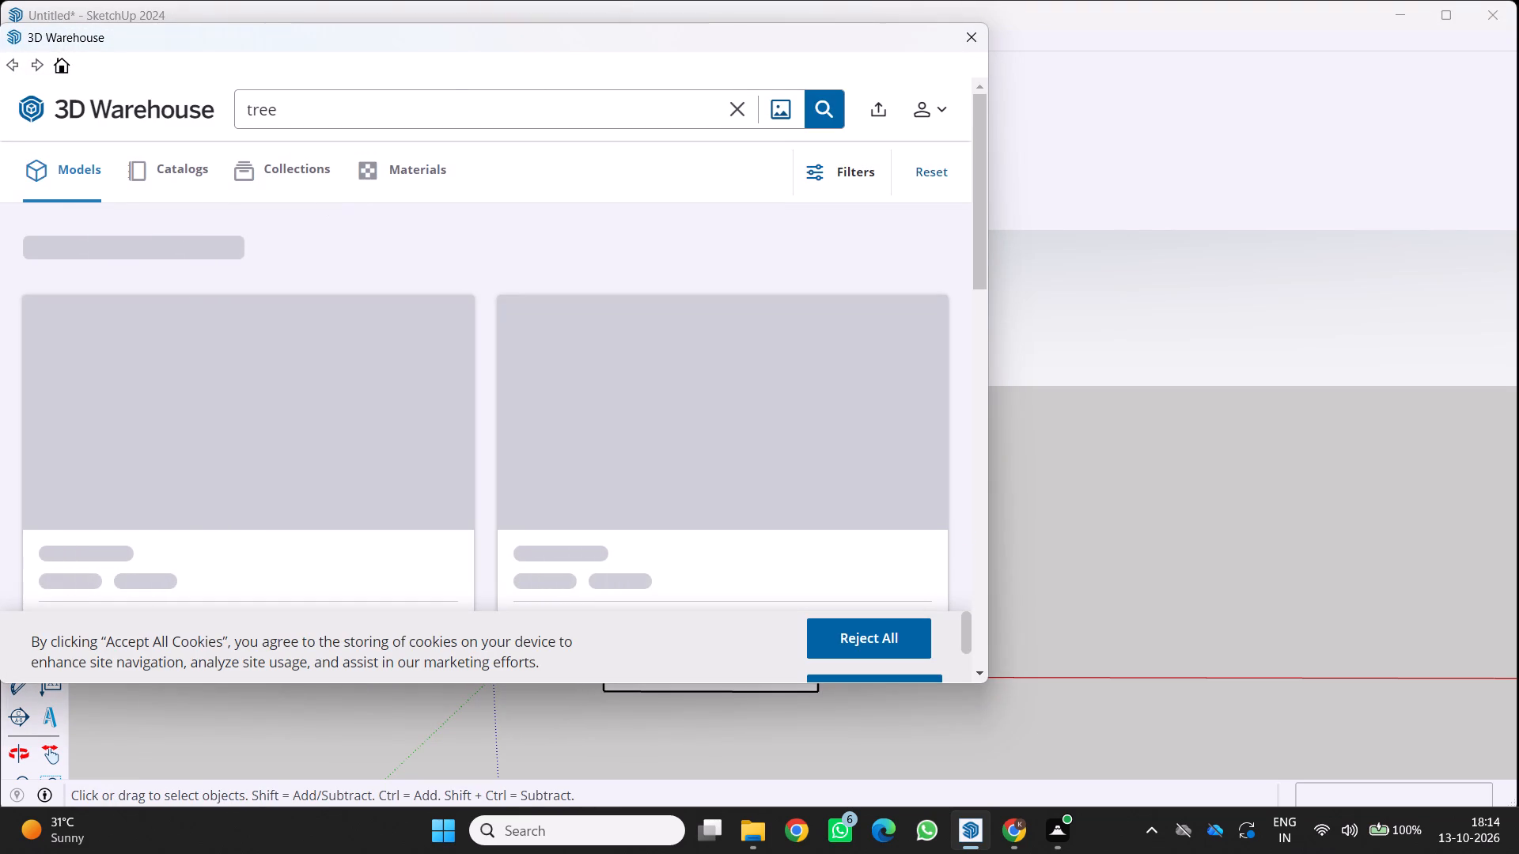
pyautogui.click(396, 126)
pyautogui.press('BackSpace')
pyautogui.press('BackSpace')
pyautogui.press('BackSpace')
pyautogui.press('BackSpace')
pyautogui.press('BackSpace')
pyautogui.press('BackSpace')
pyautogui.press('BackSpace')
pyautogui.press('BackSpace')
pyautogui.press('BackSpace')
pyautogui.press('BackSpace')
pyautogui.press('BackSpace')
pyautogui.press('BackSpace')
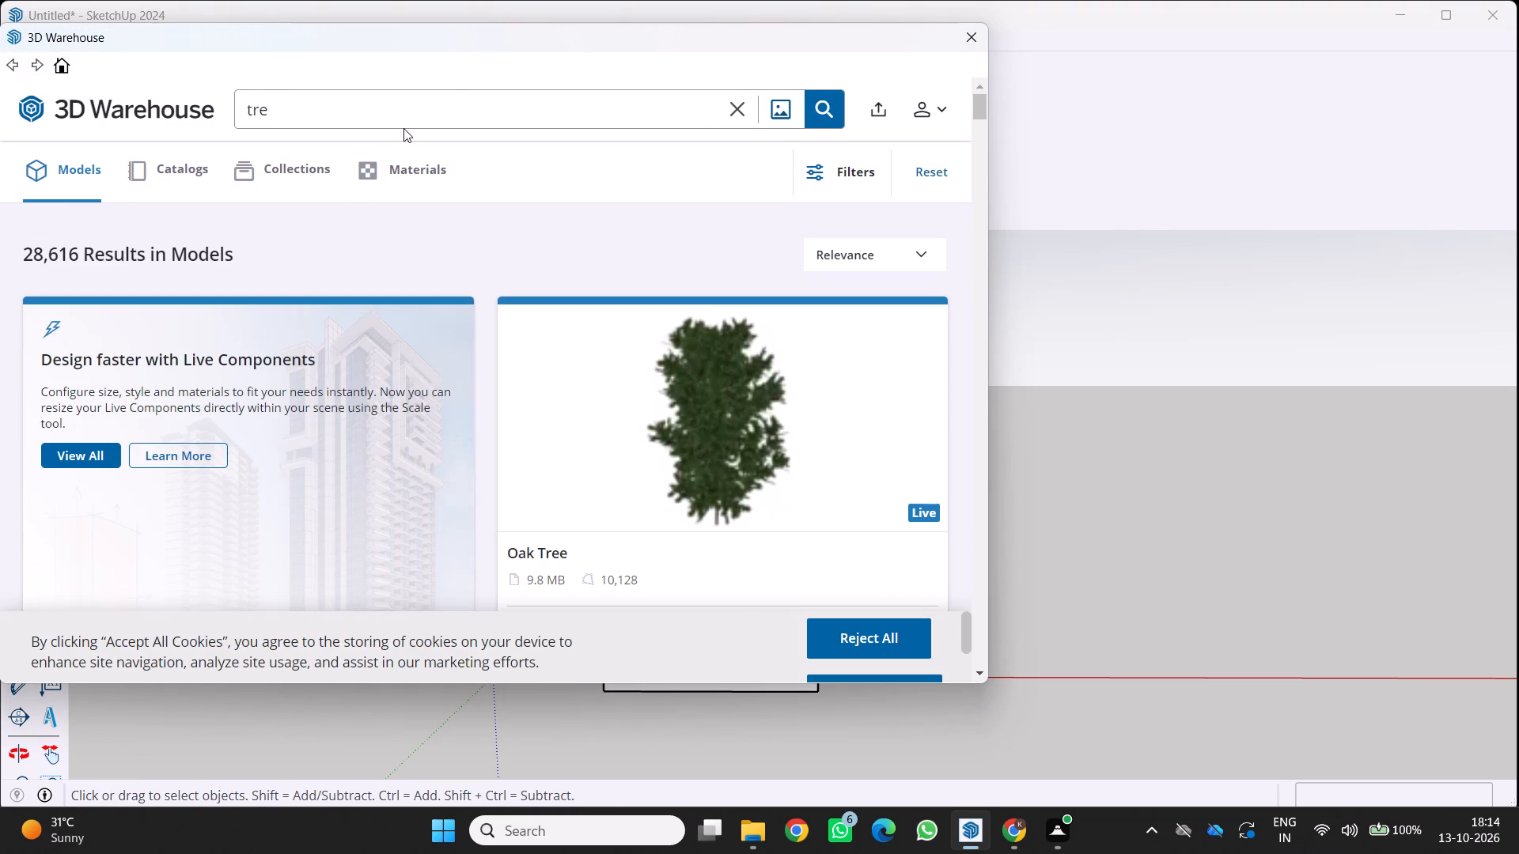
pyautogui.write('plant')
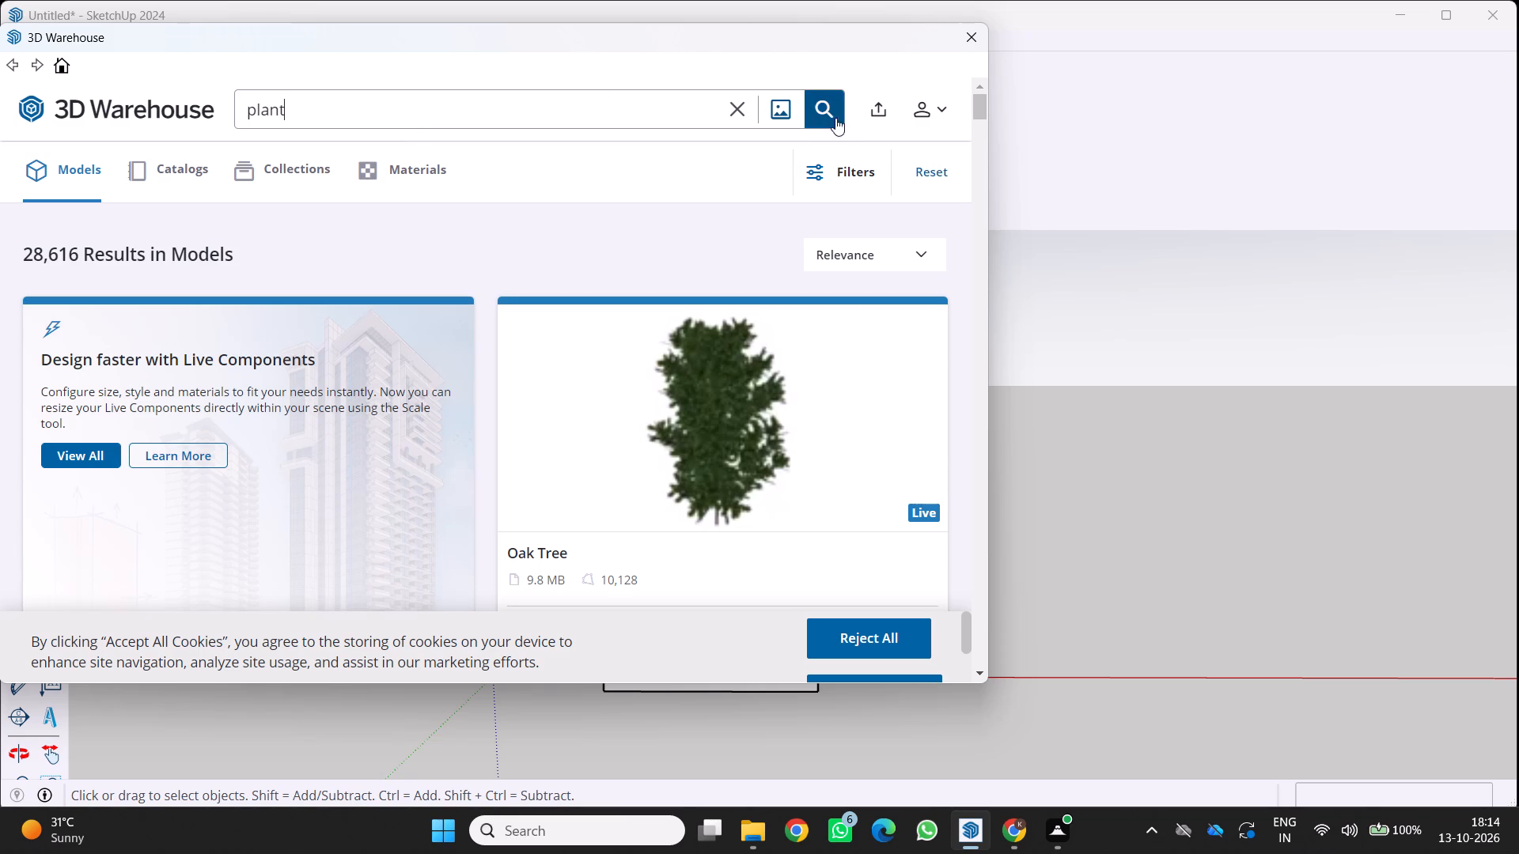
pyautogui.click(825, 115)
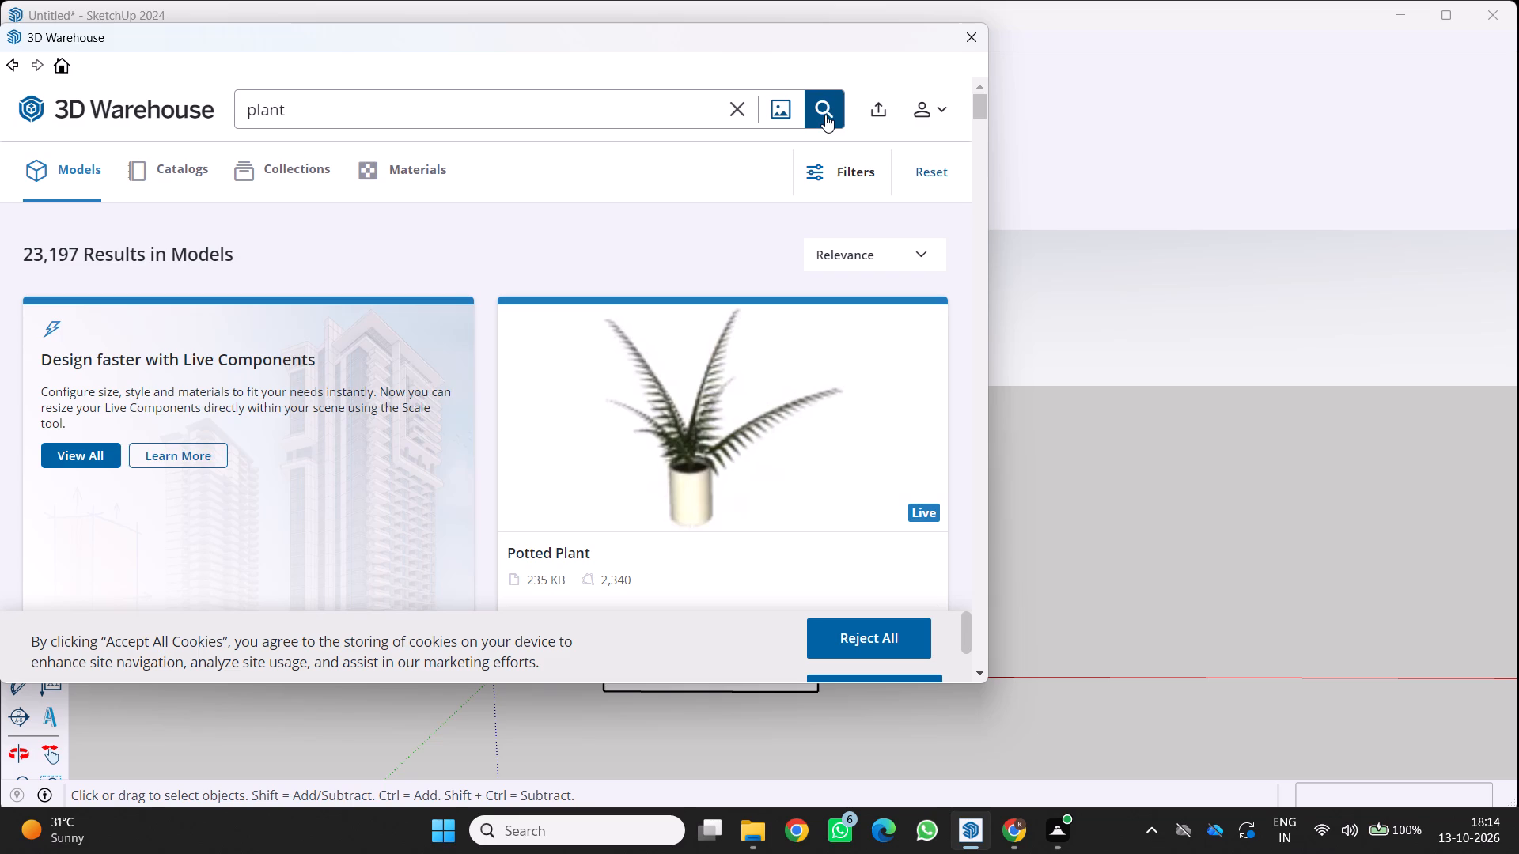
# Browse the plant search results for a model that suits the front planter.
pyautogui.scroll(-3, 729, 331)
pyautogui.scroll(-3, 622, 618)
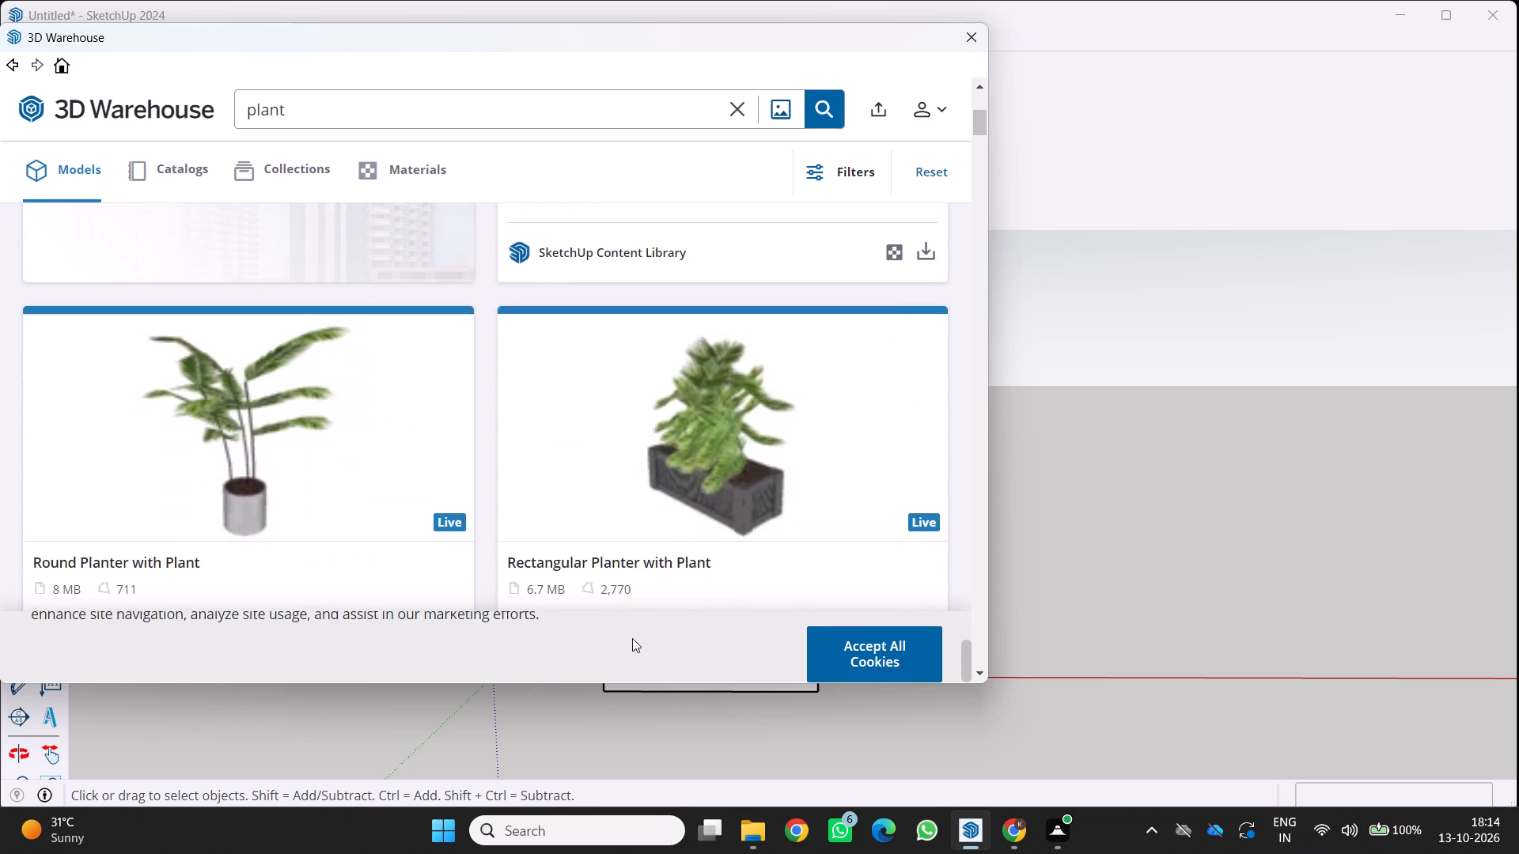
pyautogui.scroll(-4, 839, 424)
pyautogui.scroll(-3, 767, 421)
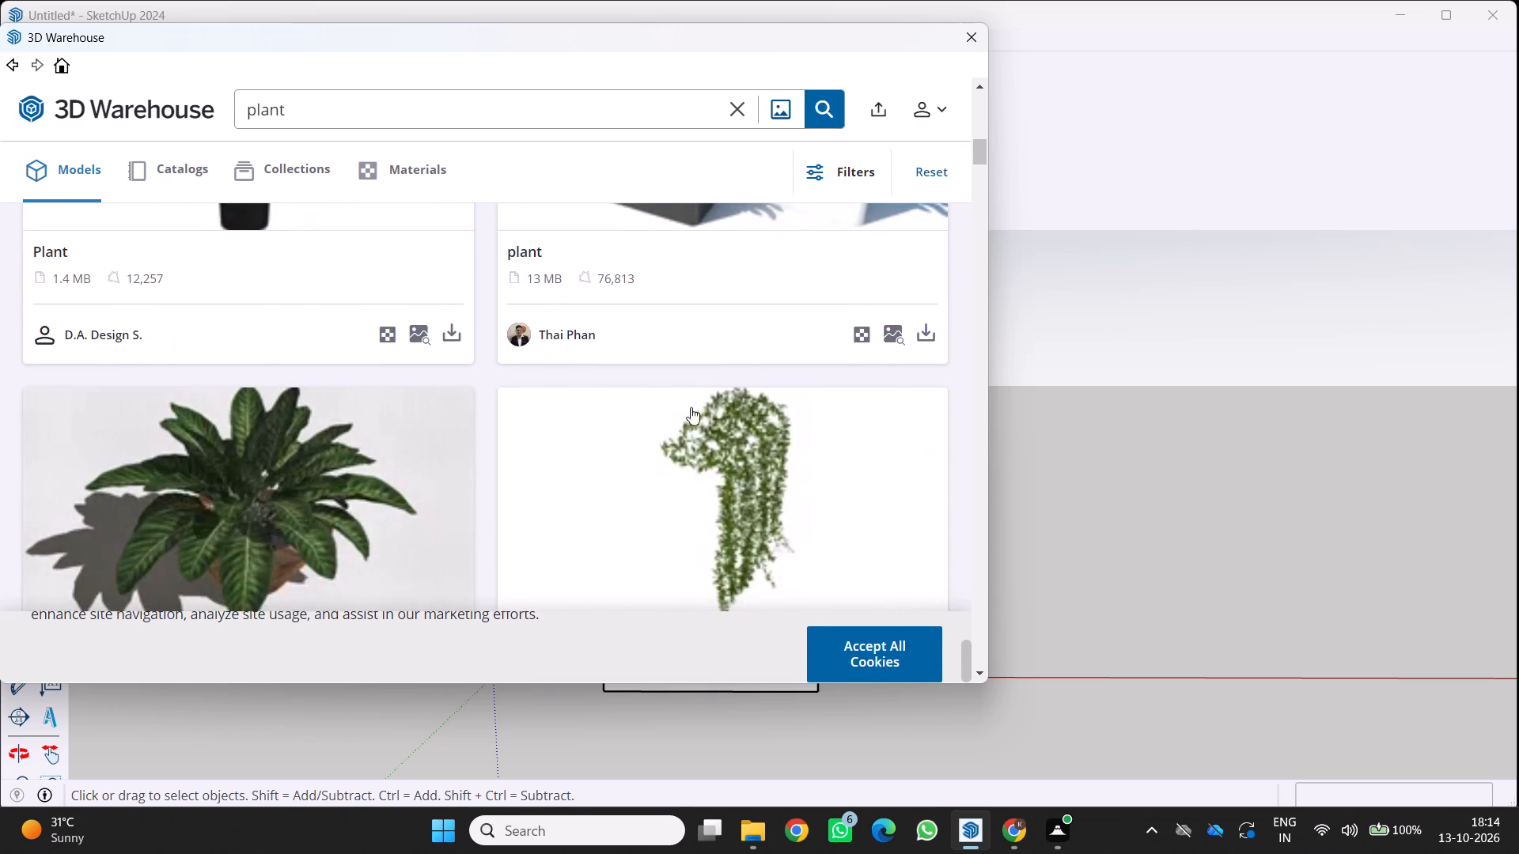
pyautogui.scroll(-9, 581, 407)
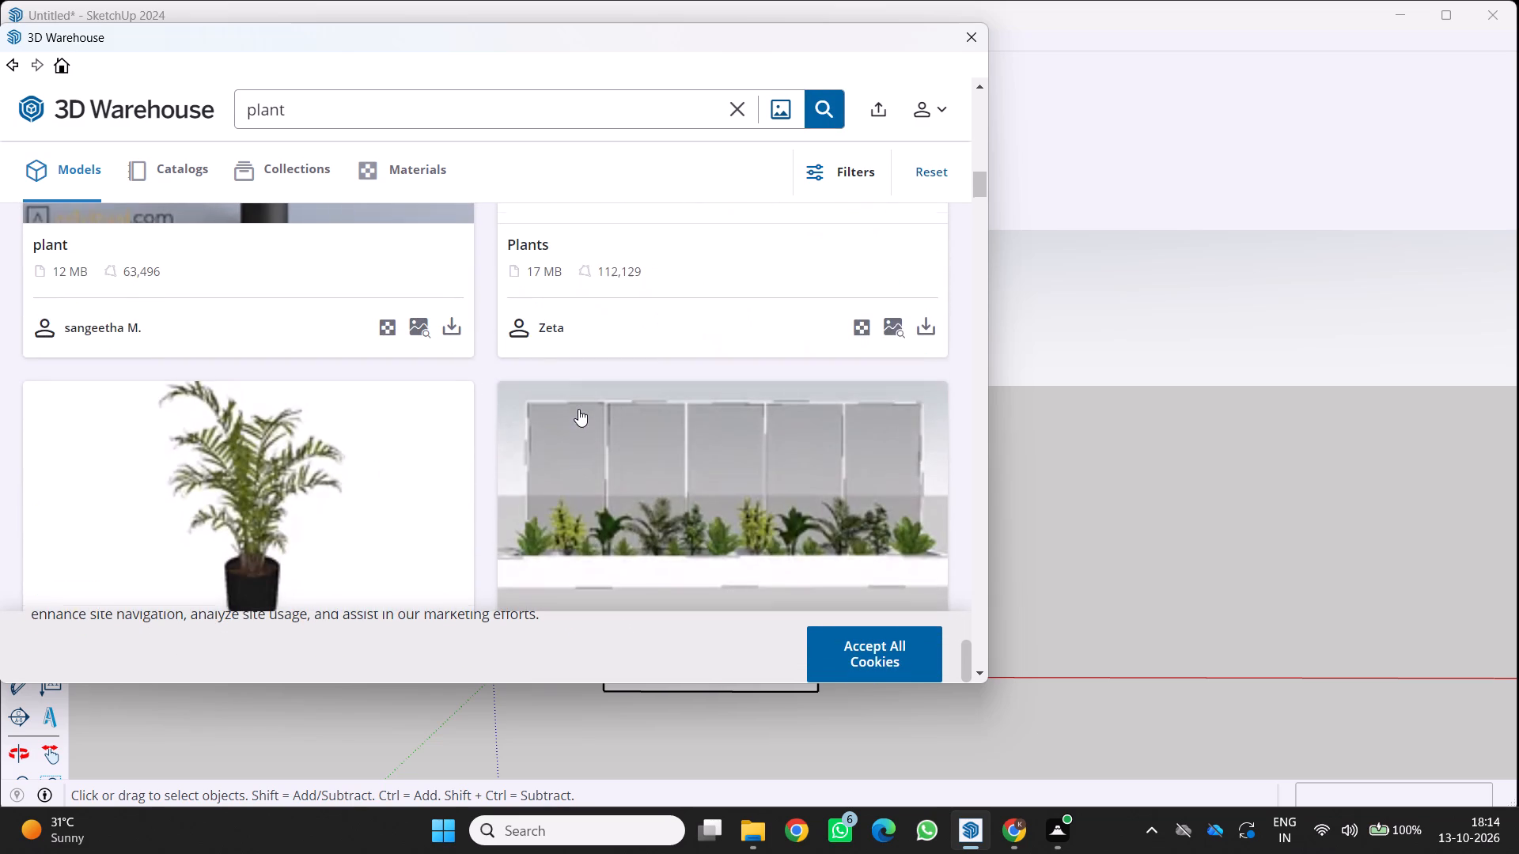
pyautogui.scroll(-7, 578, 409)
pyautogui.scroll(-5, 515, 460)
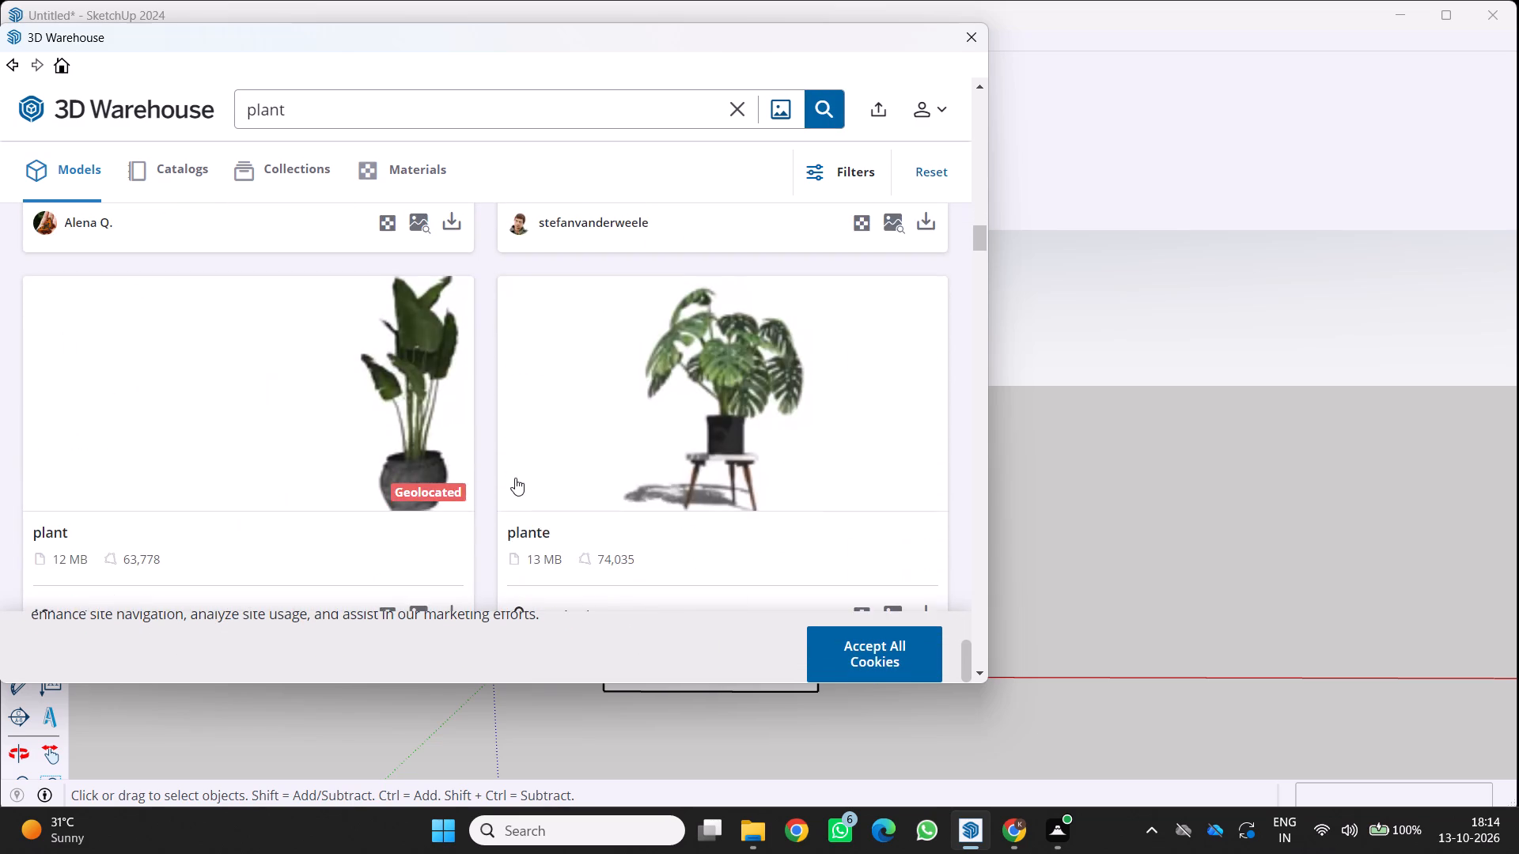
pyautogui.scroll(-13, 515, 478)
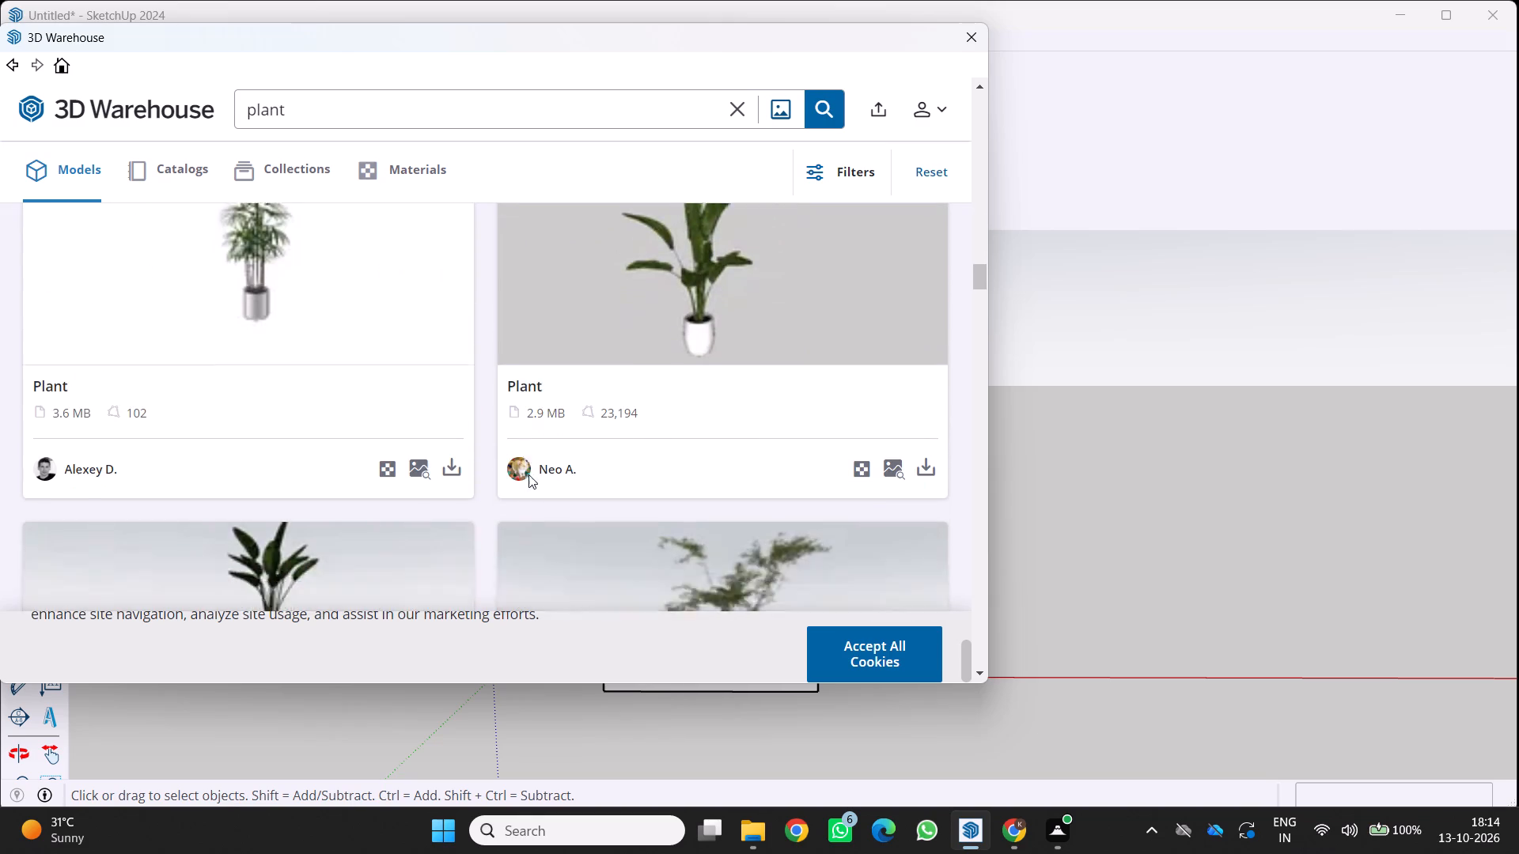
pyautogui.scroll(-5, 531, 474)
pyautogui.scroll(3, 531, 474)
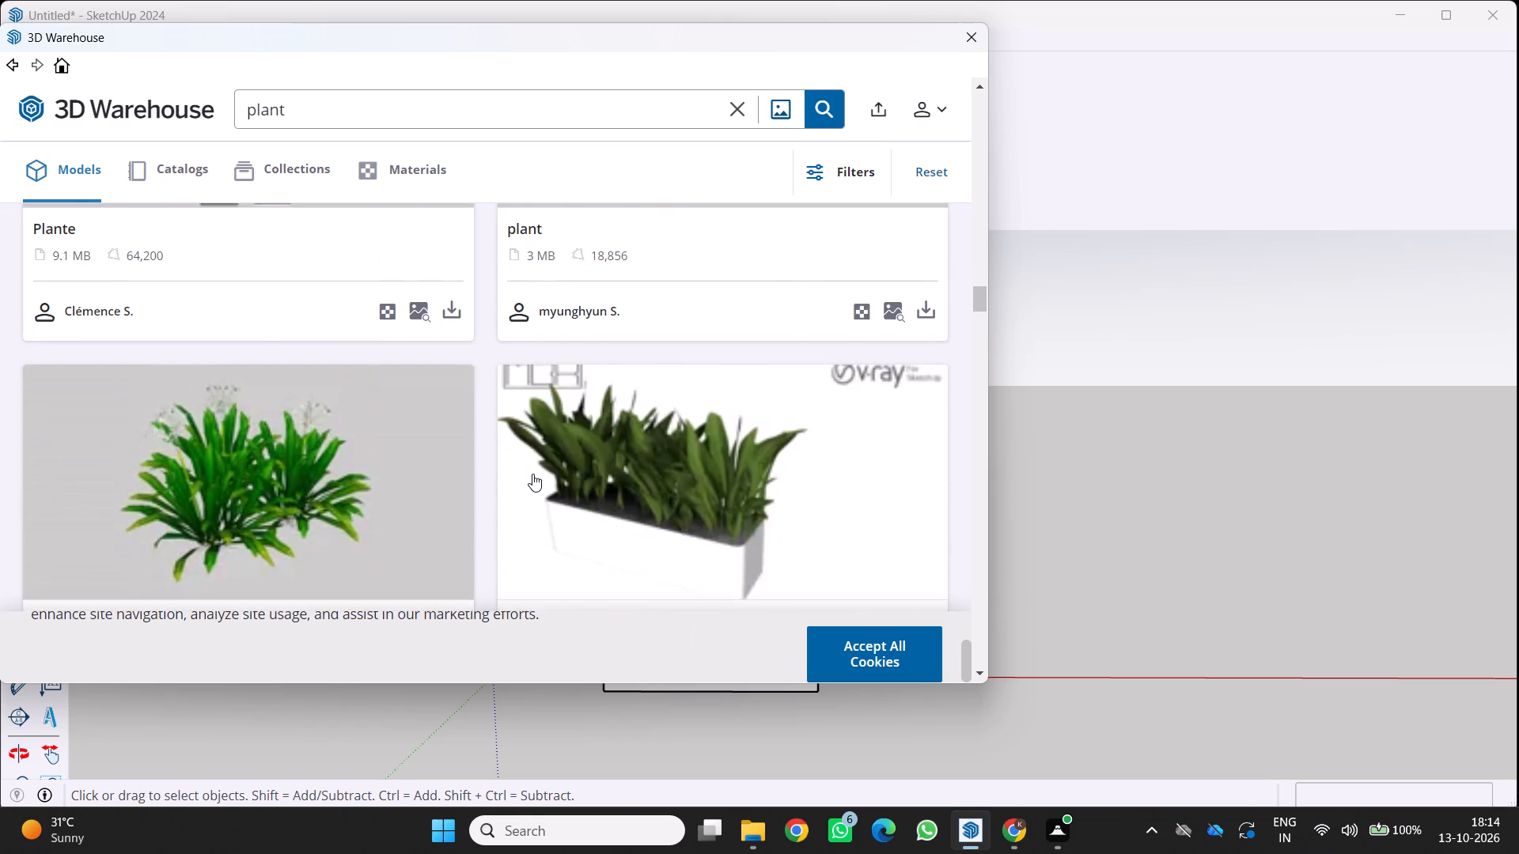
pyautogui.scroll(-15, 532, 474)
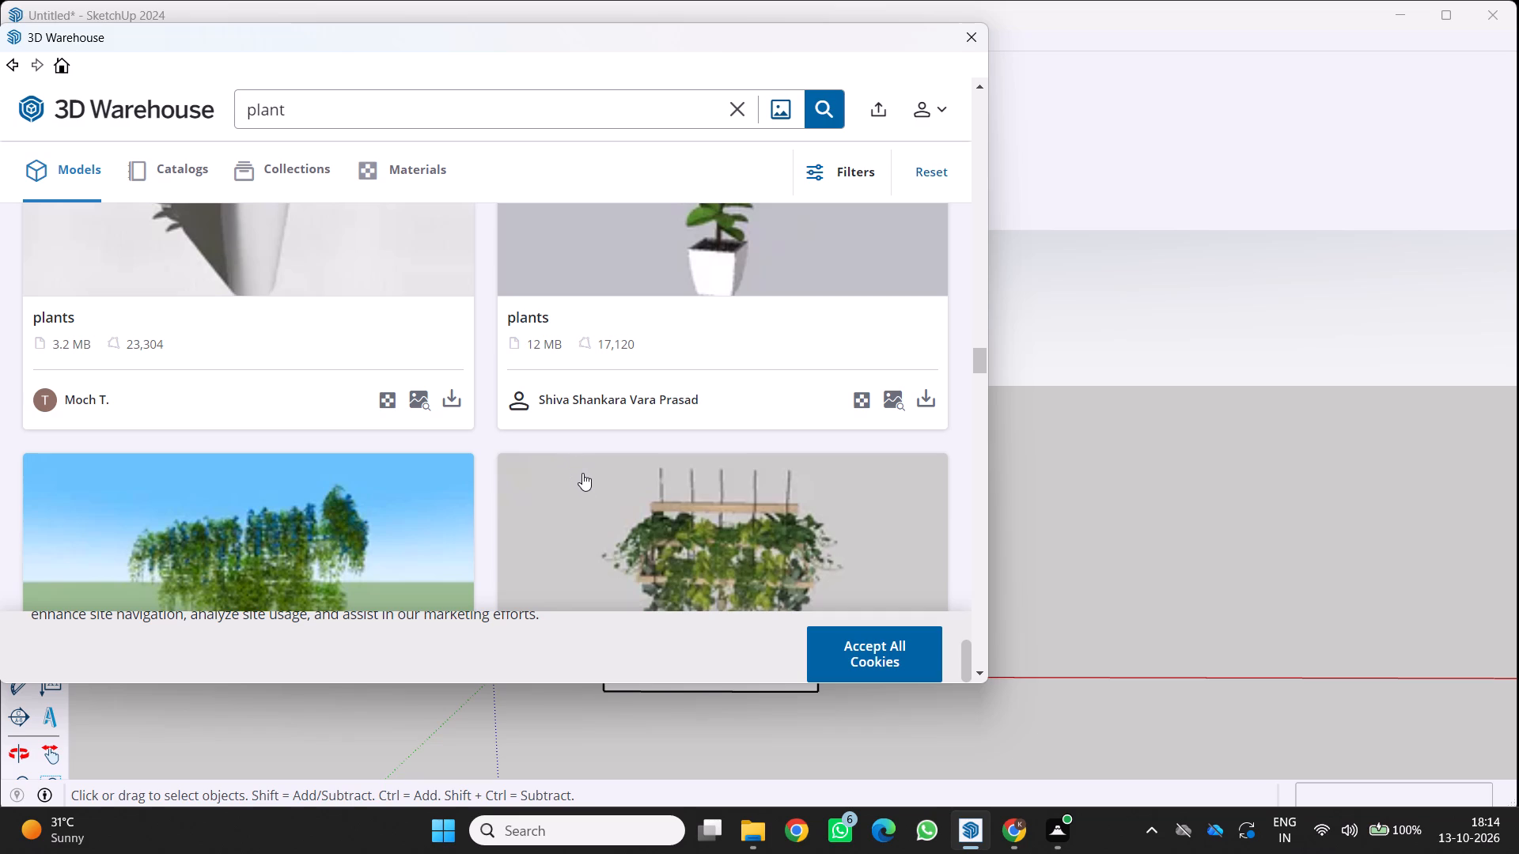
pyautogui.scroll(-3, 588, 483)
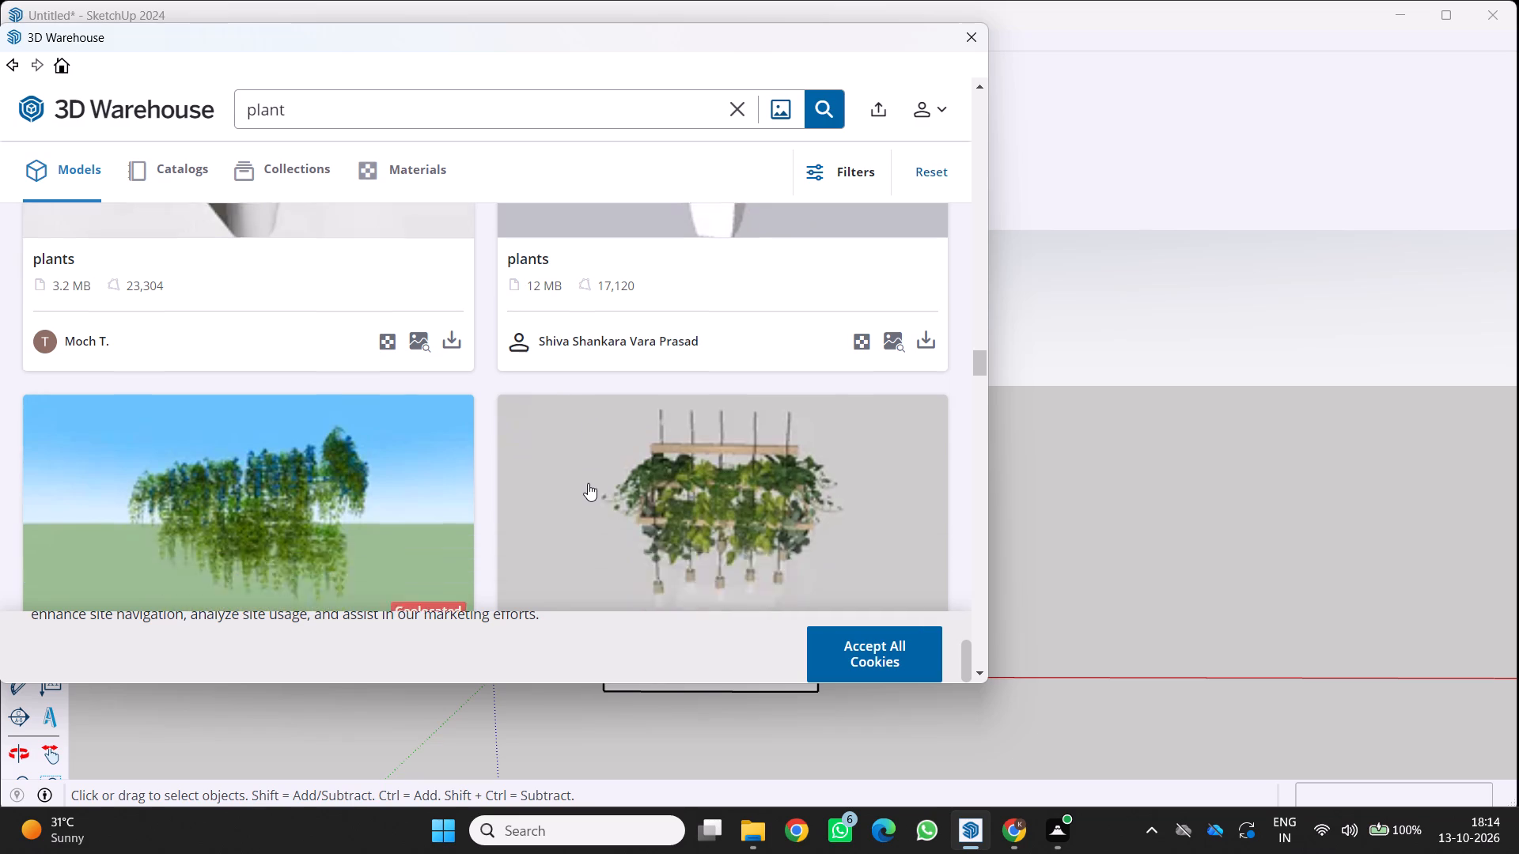
pyautogui.scroll(-9, 588, 483)
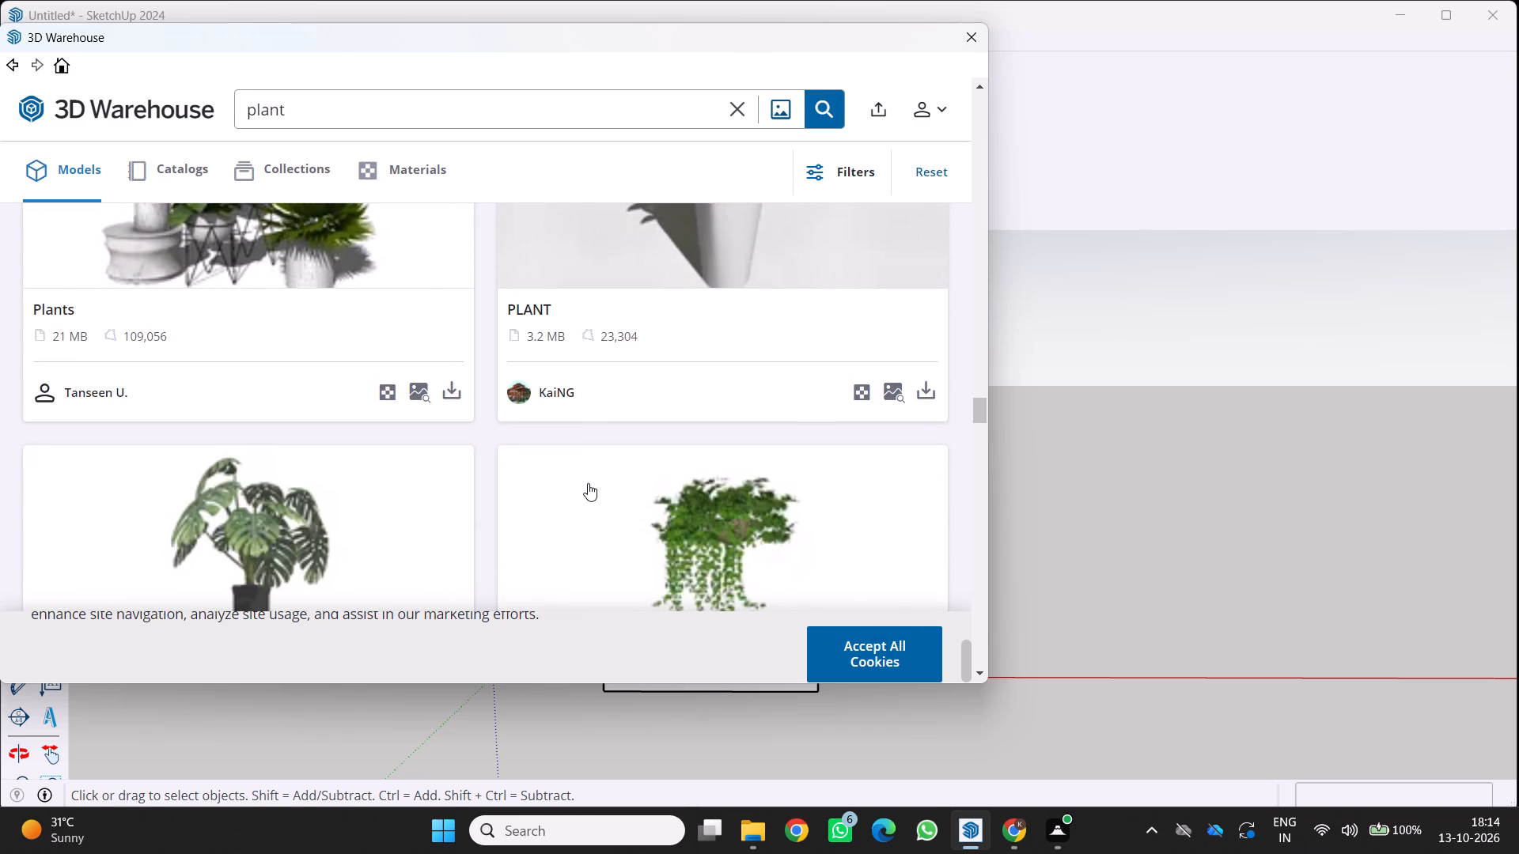
pyautogui.scroll(-4, 588, 483)
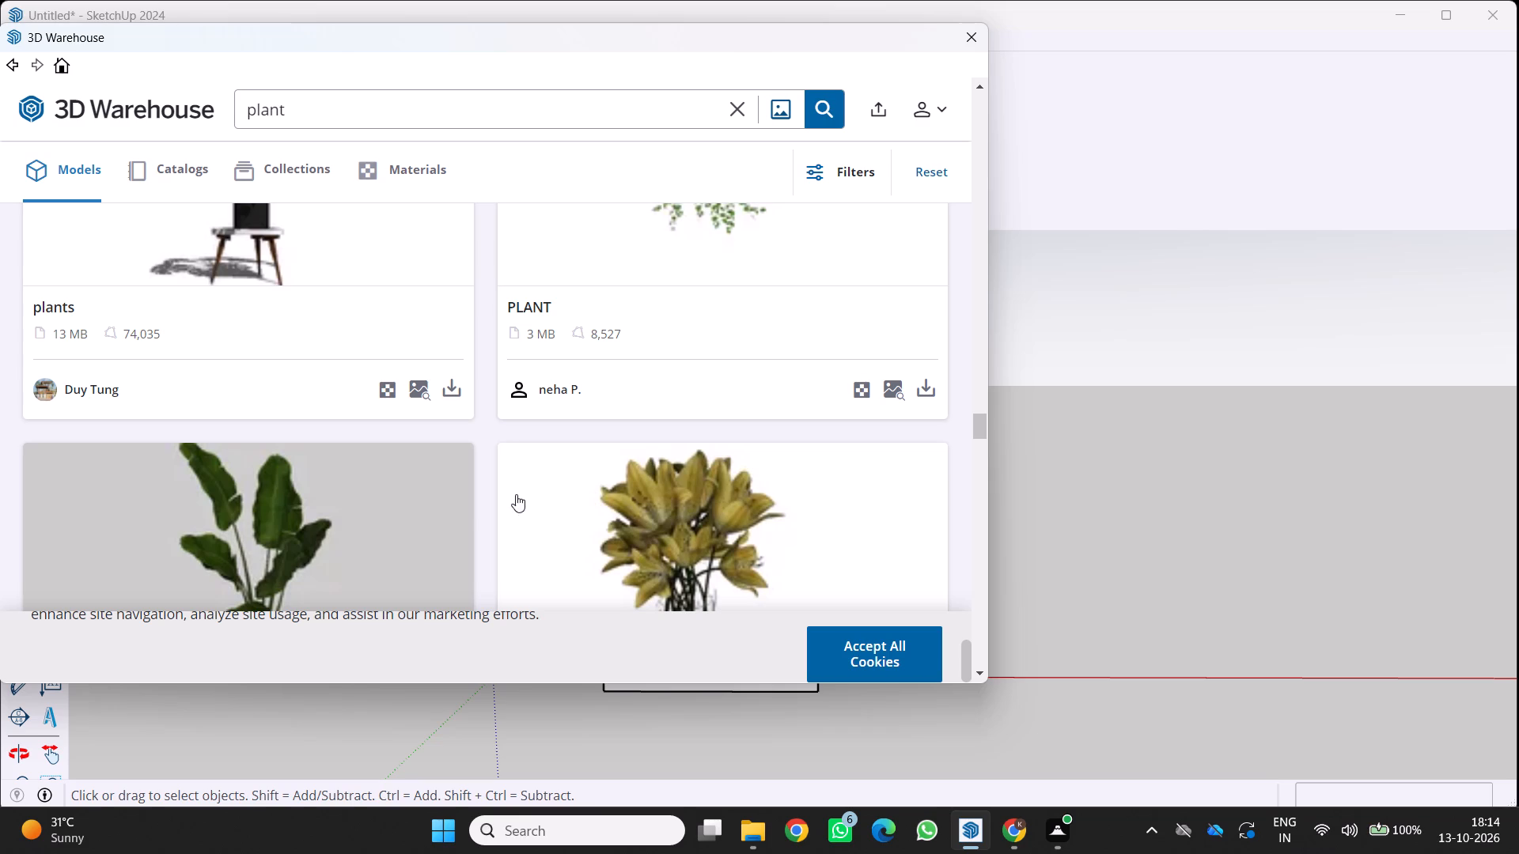
pyautogui.scroll(-4, 515, 502)
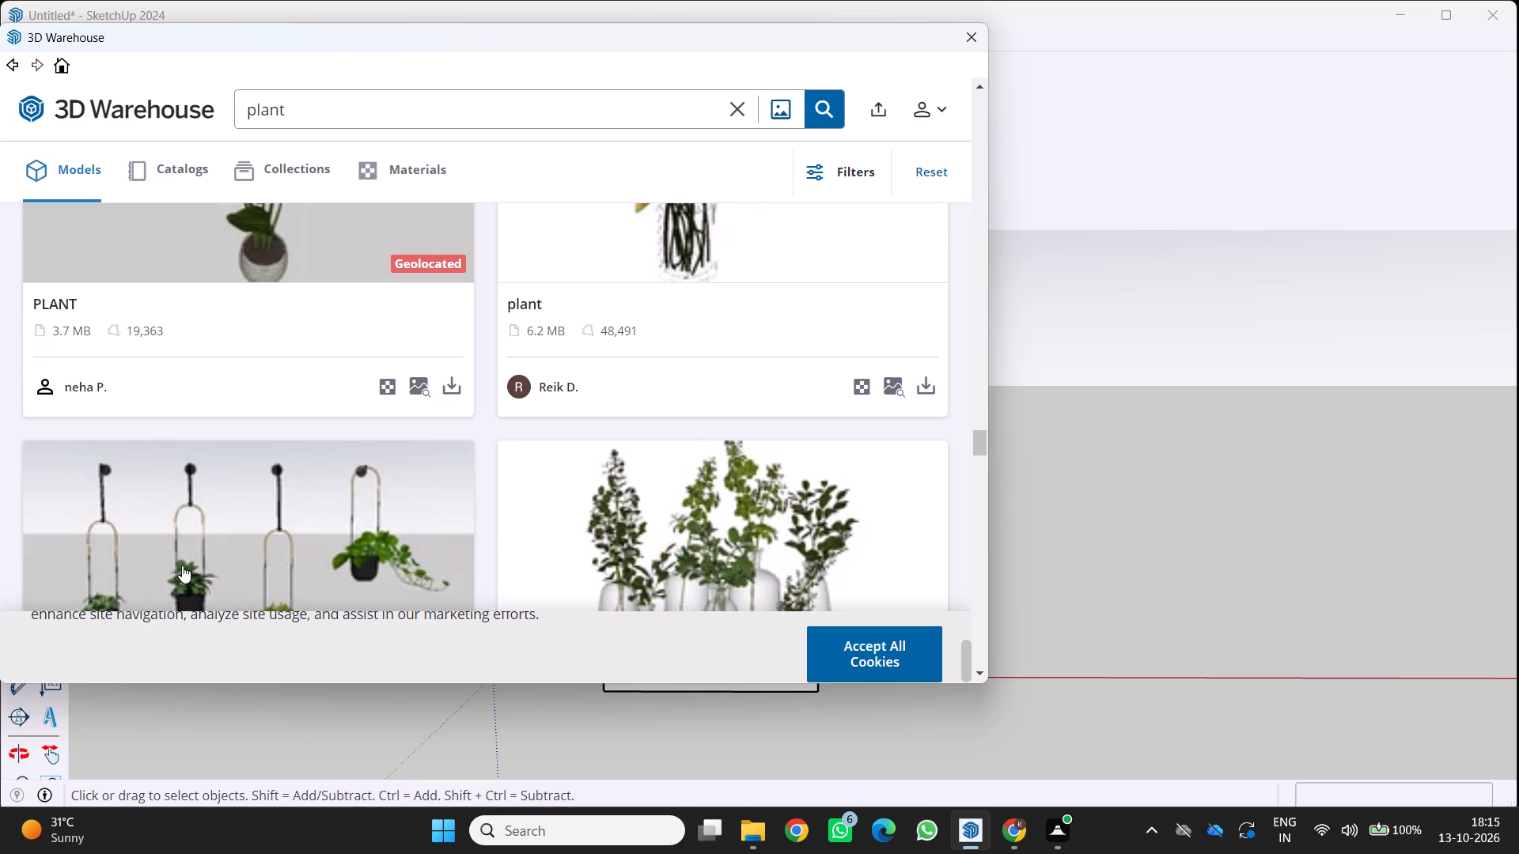
pyautogui.scroll(-2, 423, 458)
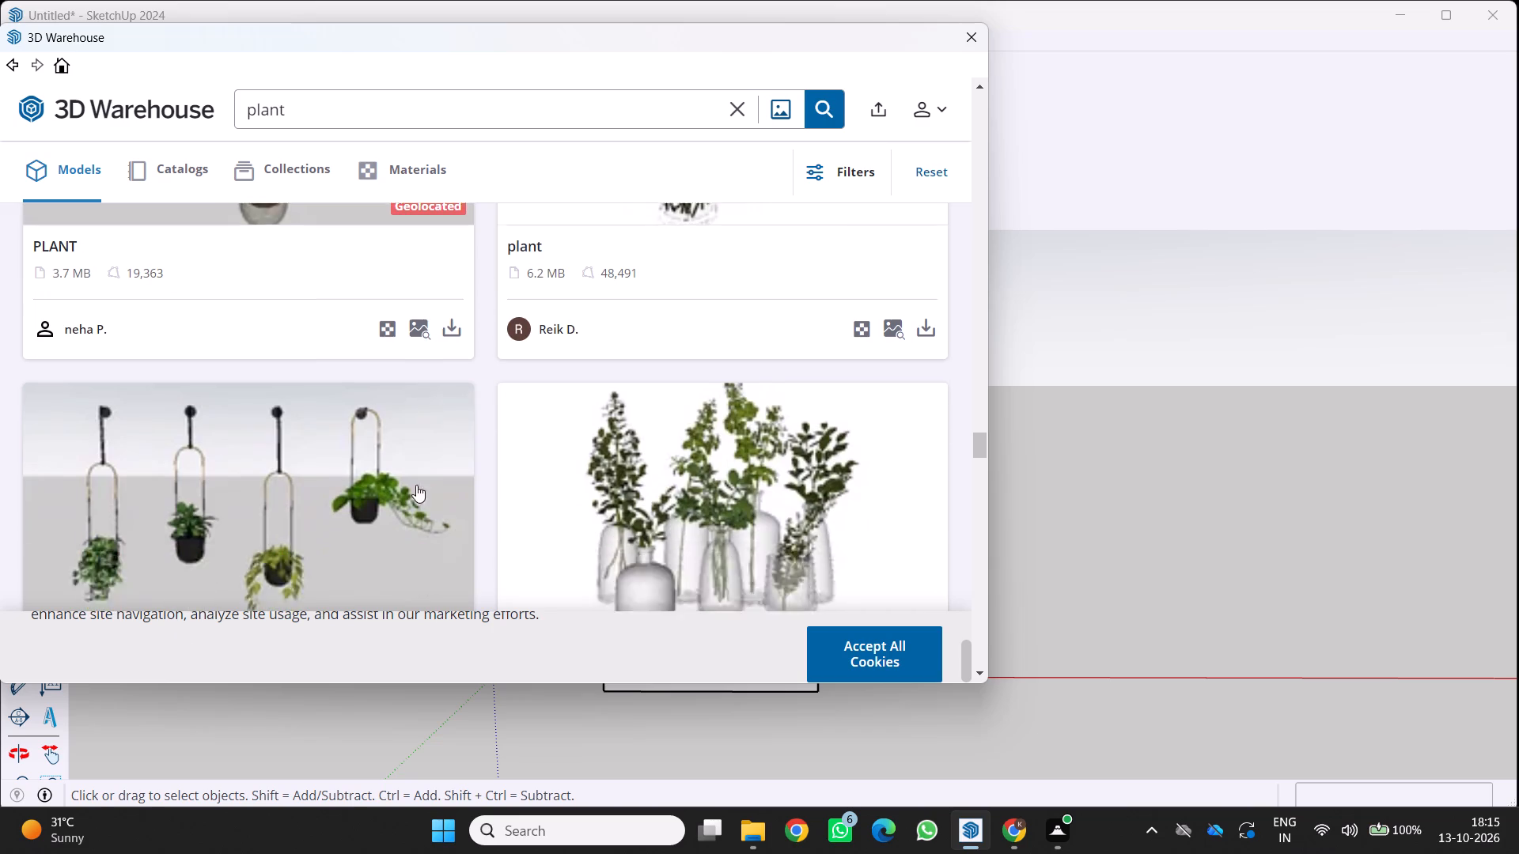
pyautogui.scroll(-14, 416, 485)
pyautogui.scroll(2, 452, 407)
pyautogui.scroll(-3, 456, 390)
# Load the 17 MB plant model with 112,129 polygons directly into the house model.
pyautogui.click(447, 270)
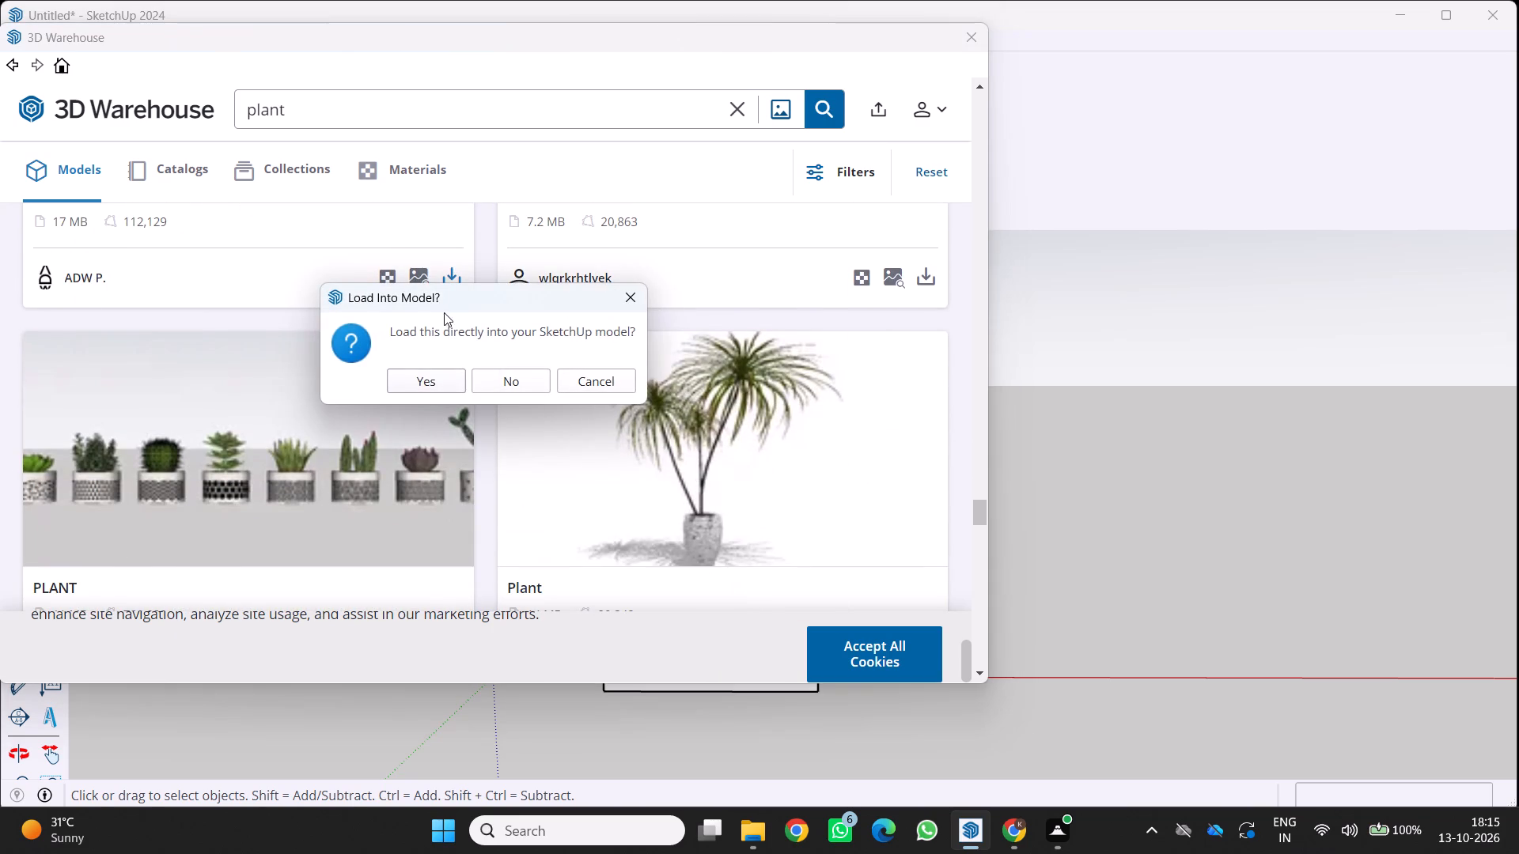
pyautogui.click(406, 376)
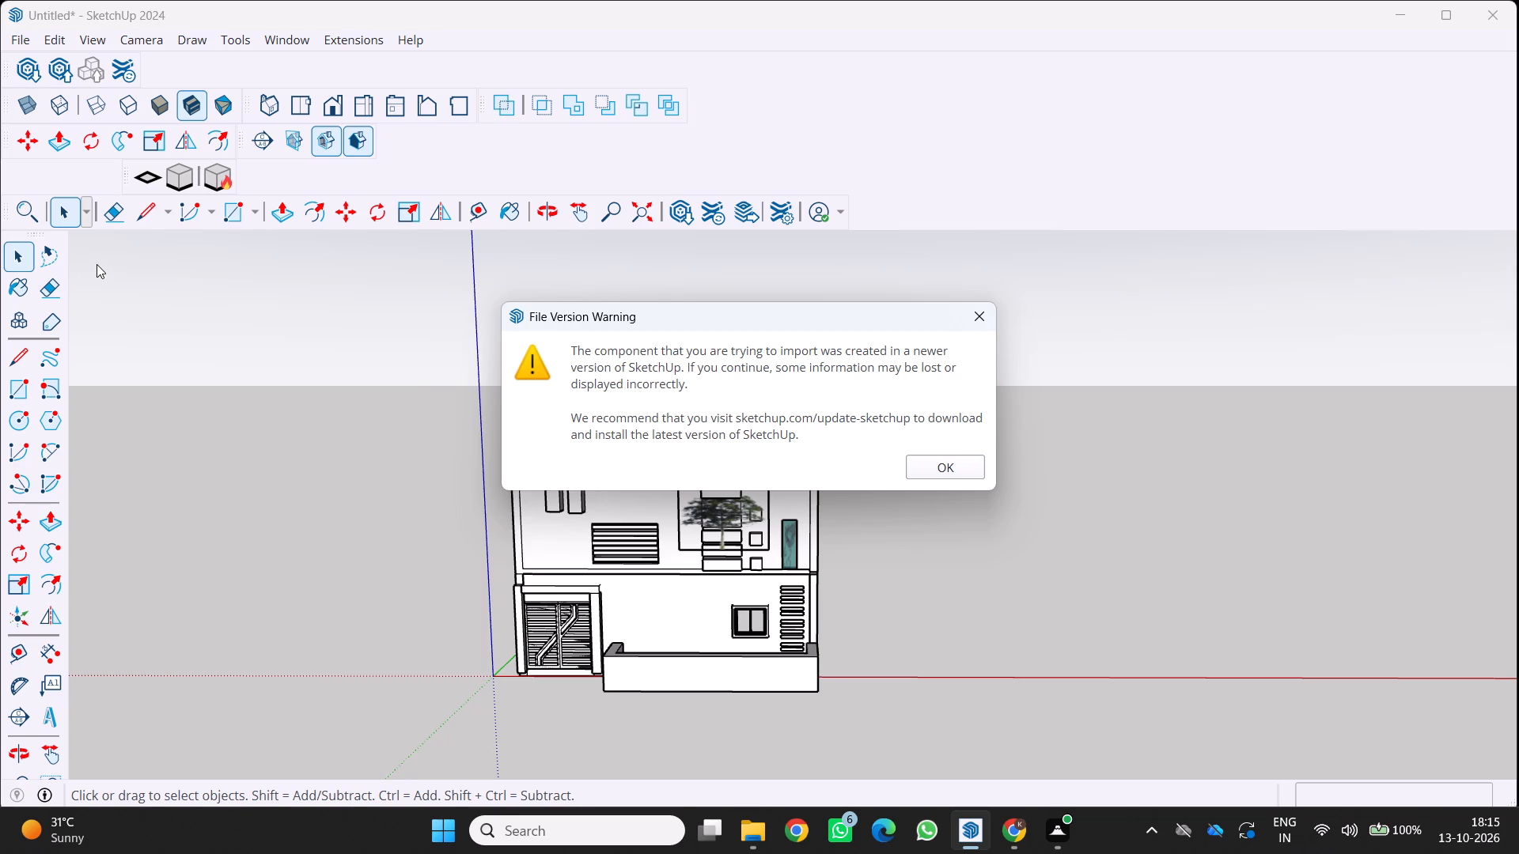
pyautogui.click(935, 462)
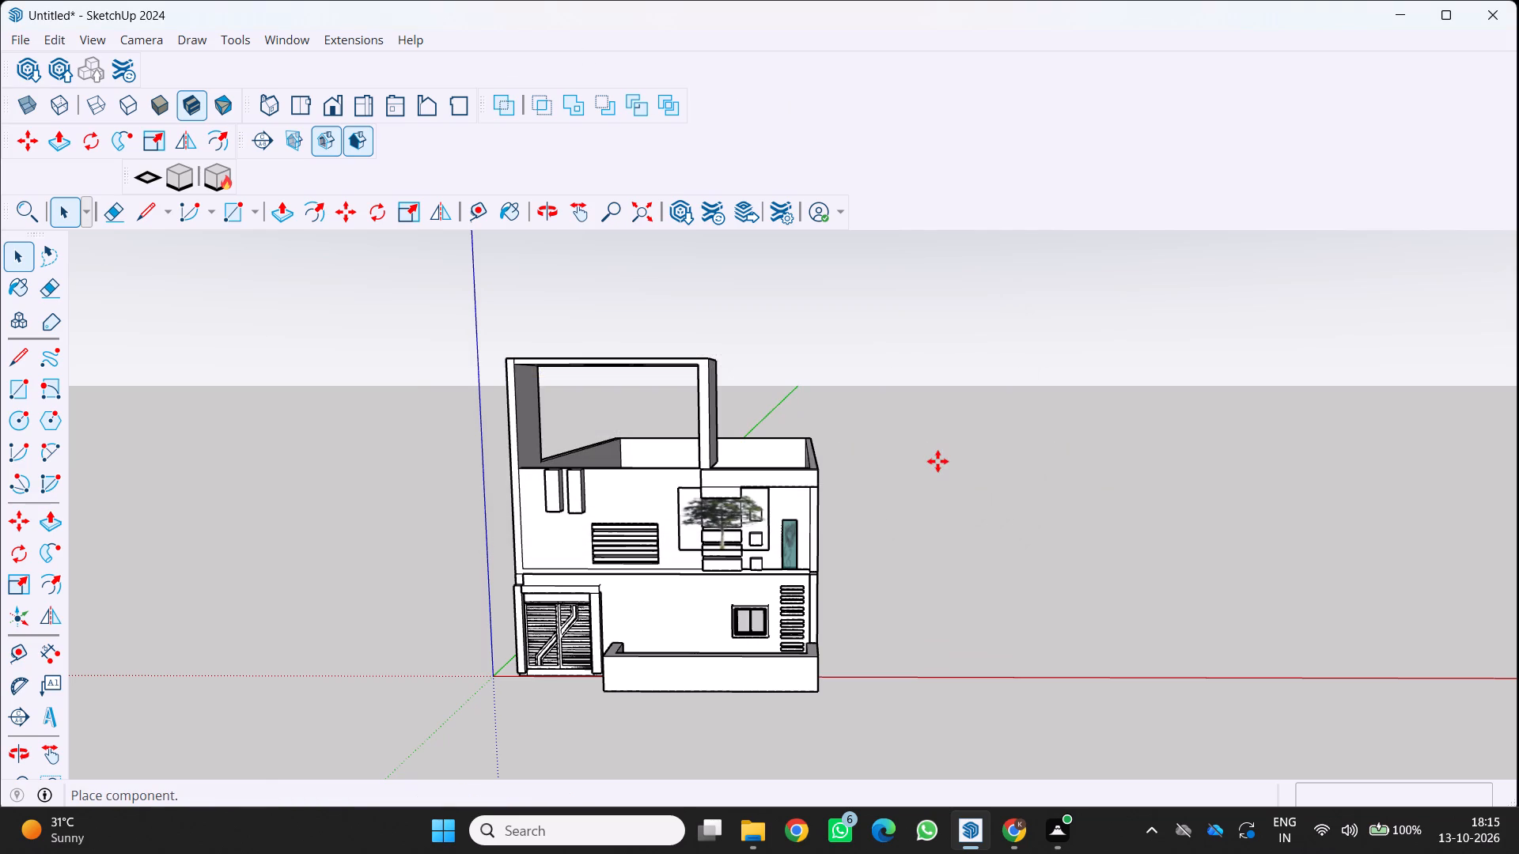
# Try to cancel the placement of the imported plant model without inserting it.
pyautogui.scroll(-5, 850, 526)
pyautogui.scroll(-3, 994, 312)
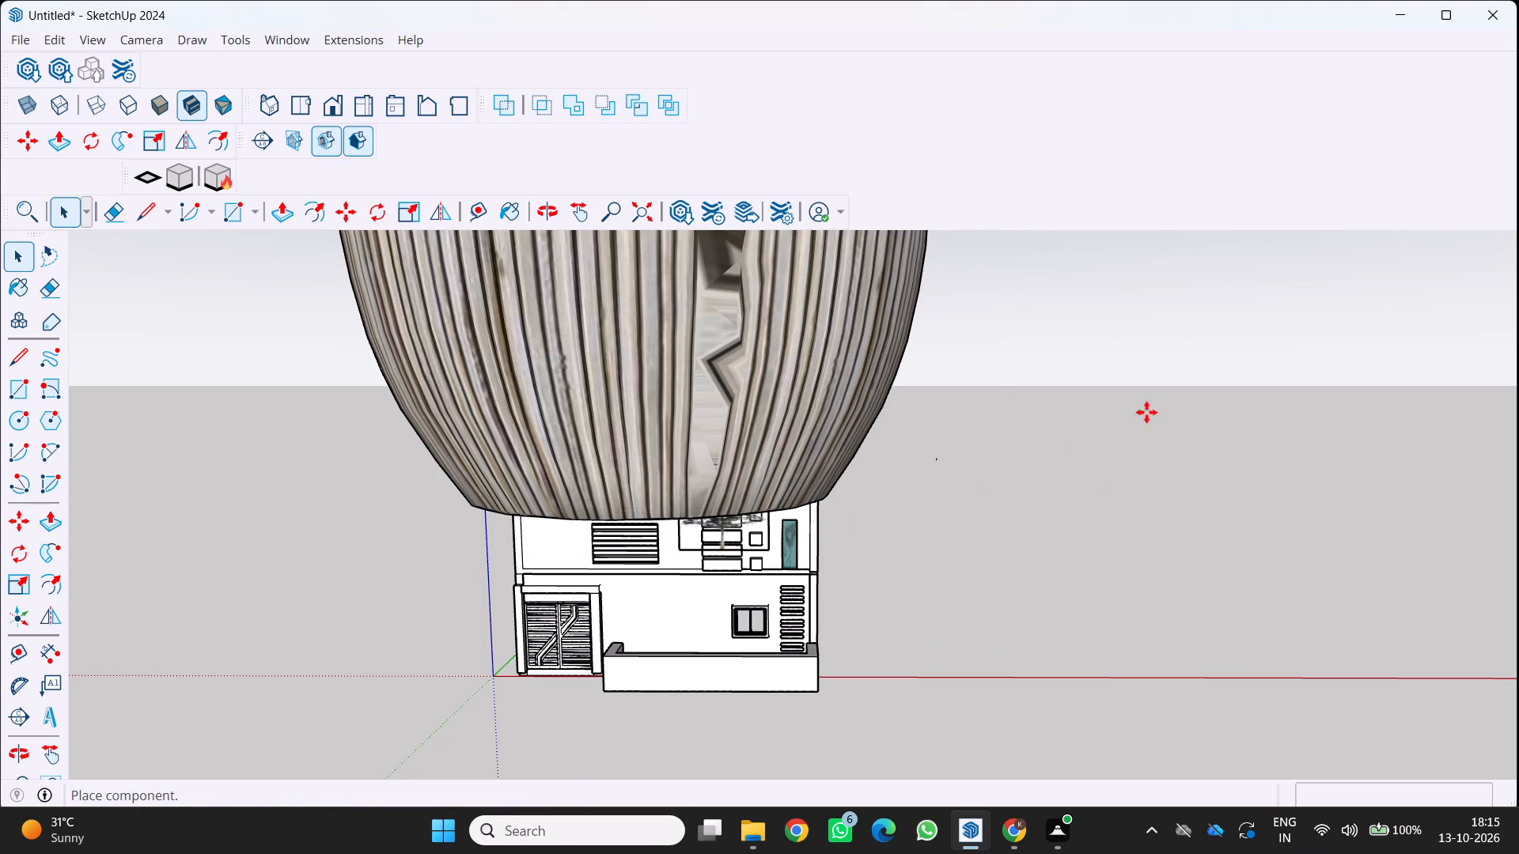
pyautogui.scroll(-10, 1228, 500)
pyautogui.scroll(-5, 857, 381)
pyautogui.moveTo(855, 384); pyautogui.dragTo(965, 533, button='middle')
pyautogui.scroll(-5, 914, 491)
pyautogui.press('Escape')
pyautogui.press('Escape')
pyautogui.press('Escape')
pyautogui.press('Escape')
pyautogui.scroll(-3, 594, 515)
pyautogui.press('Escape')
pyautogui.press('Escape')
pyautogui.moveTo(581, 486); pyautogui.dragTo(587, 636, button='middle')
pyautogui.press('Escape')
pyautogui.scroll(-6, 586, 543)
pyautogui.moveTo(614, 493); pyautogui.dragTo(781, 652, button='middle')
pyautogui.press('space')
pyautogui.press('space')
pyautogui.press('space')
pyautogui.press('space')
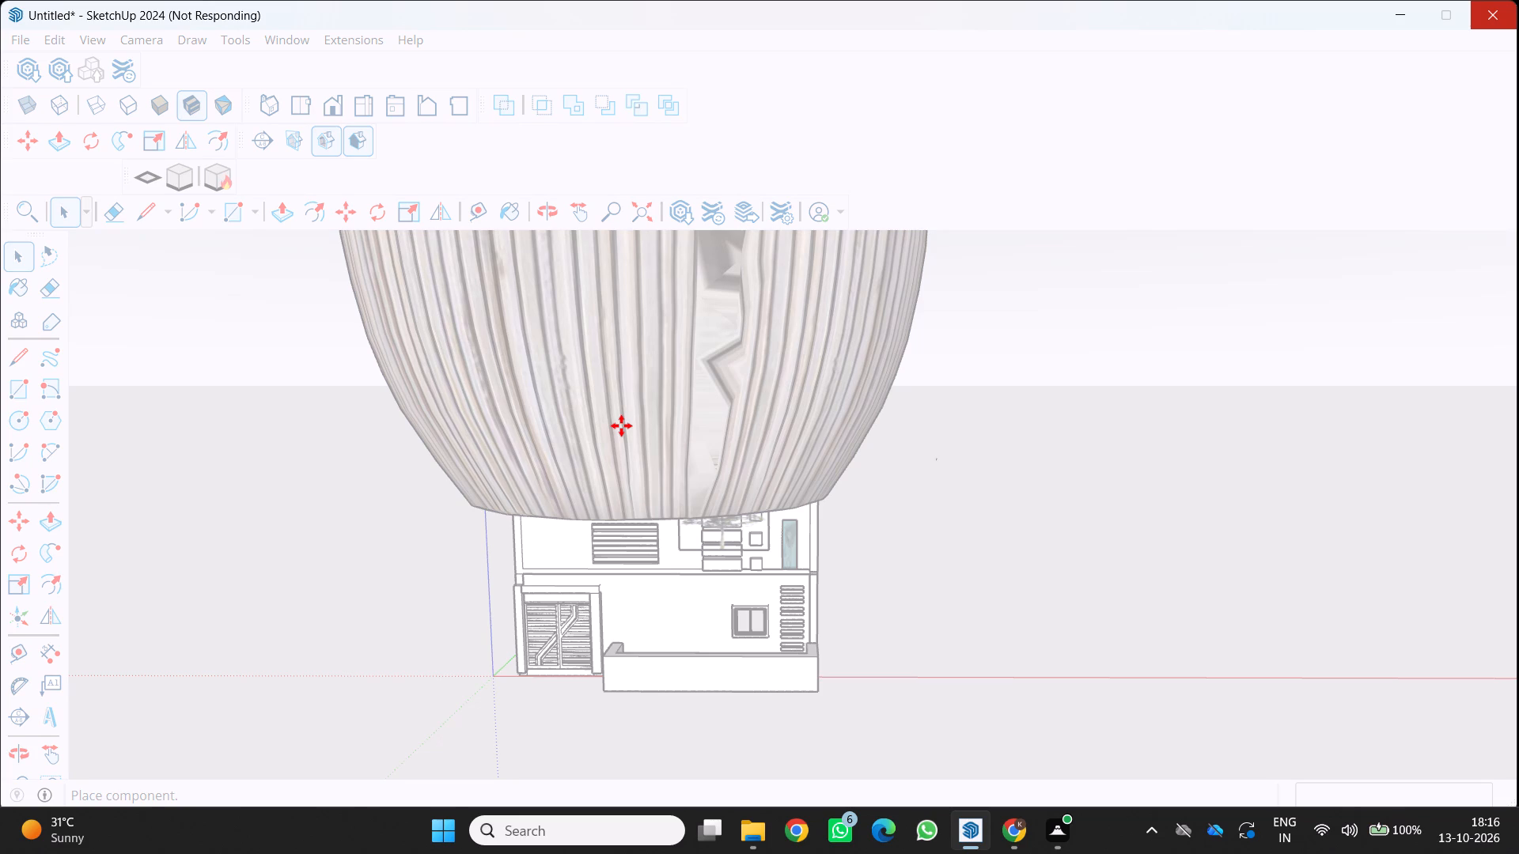
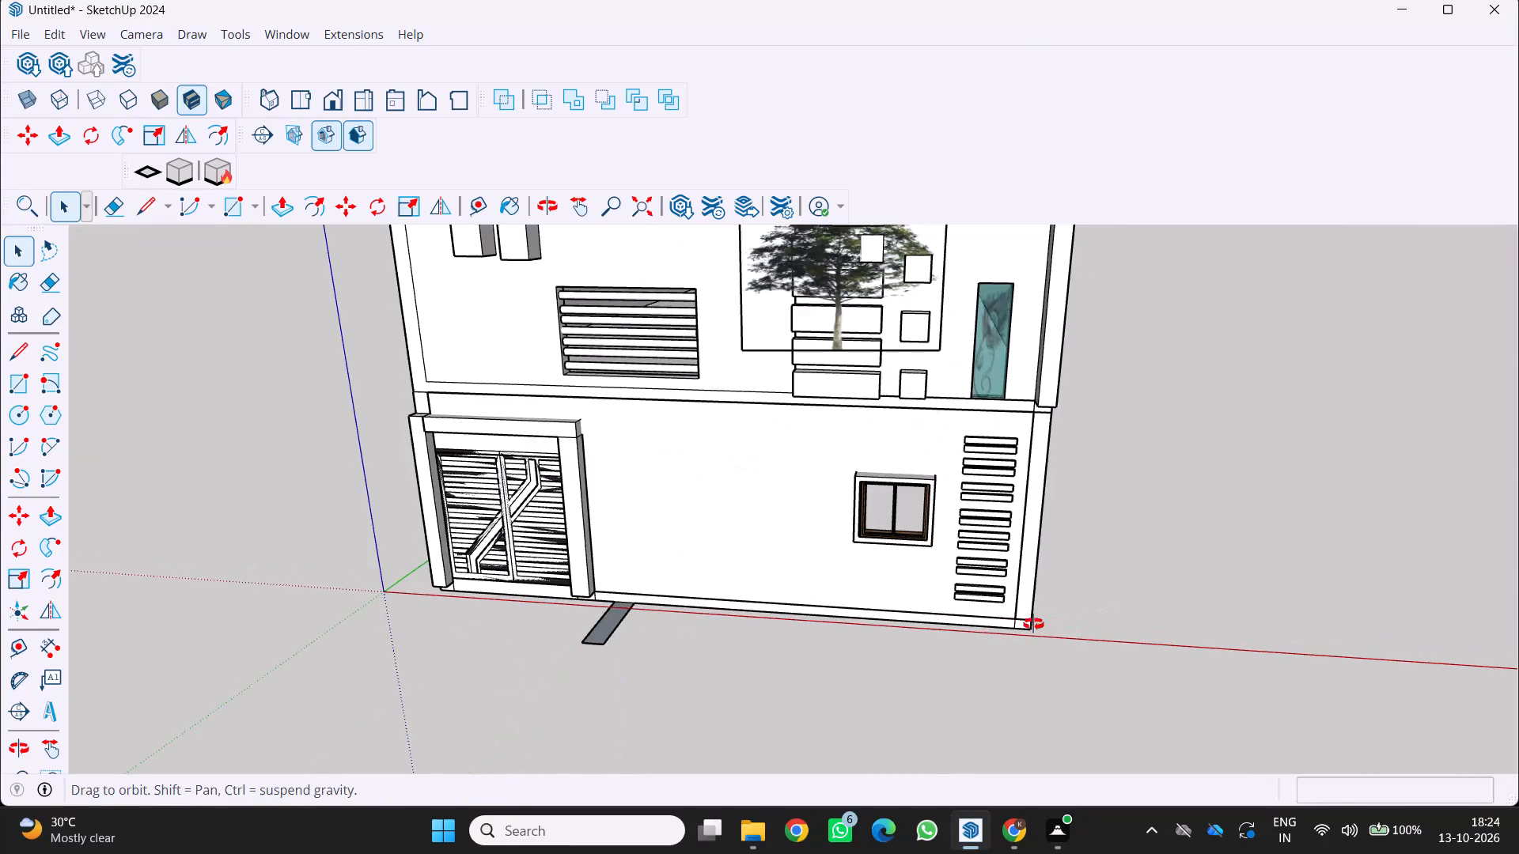
# Copy the ground strip beside the gate about 19' 5" along the red axis to the front wall's far corner.
pyautogui.scroll(1, 1093, 584)
pyautogui.scroll(2, 979, 670)
pyautogui.press('space')
pyautogui.press('space')
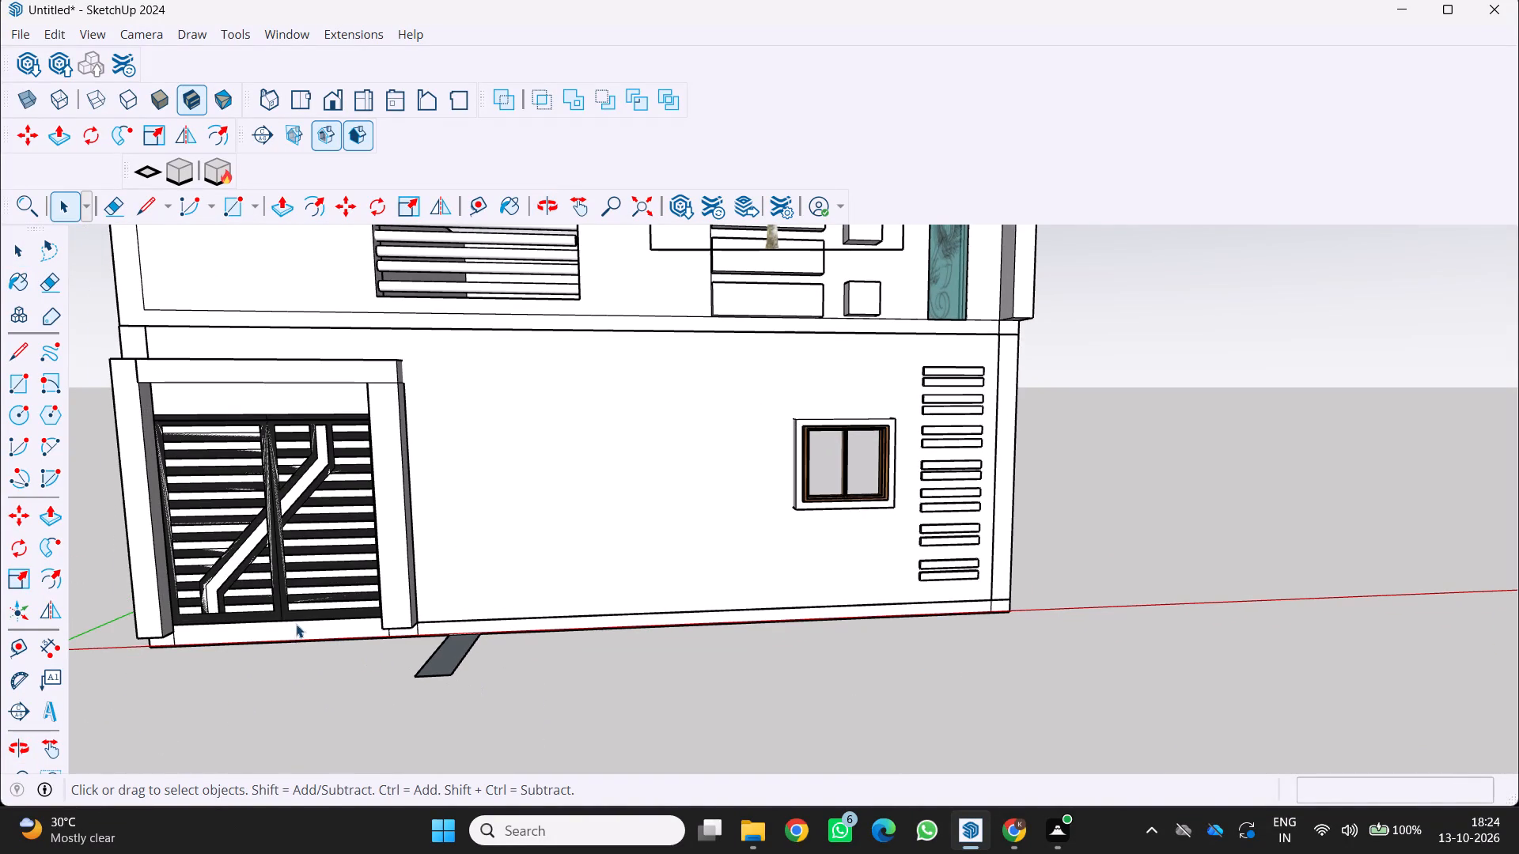
pyautogui.tripleClick(438, 667)
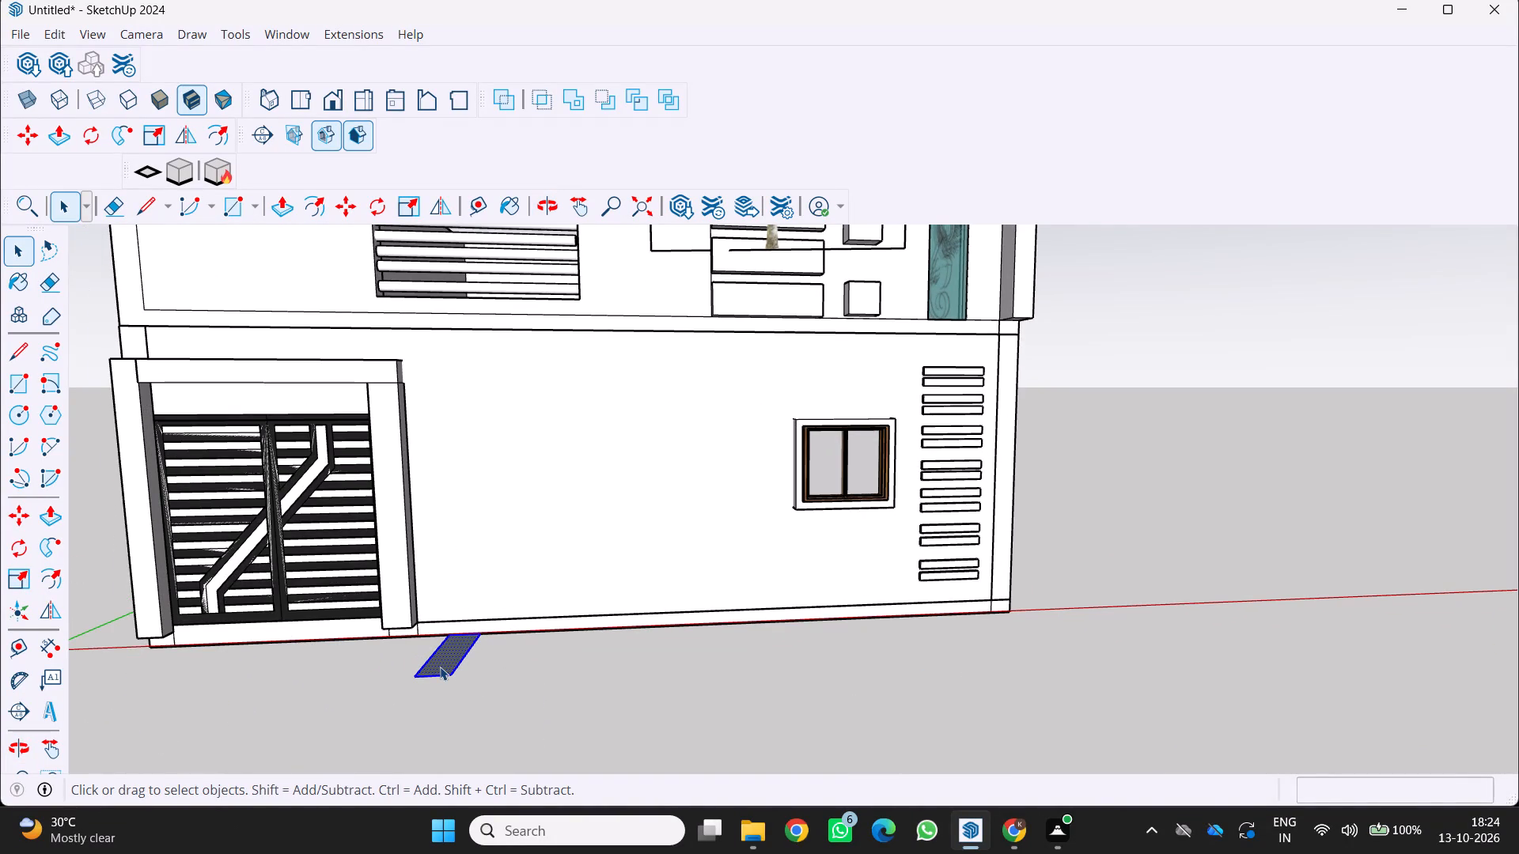
pyautogui.press('m')
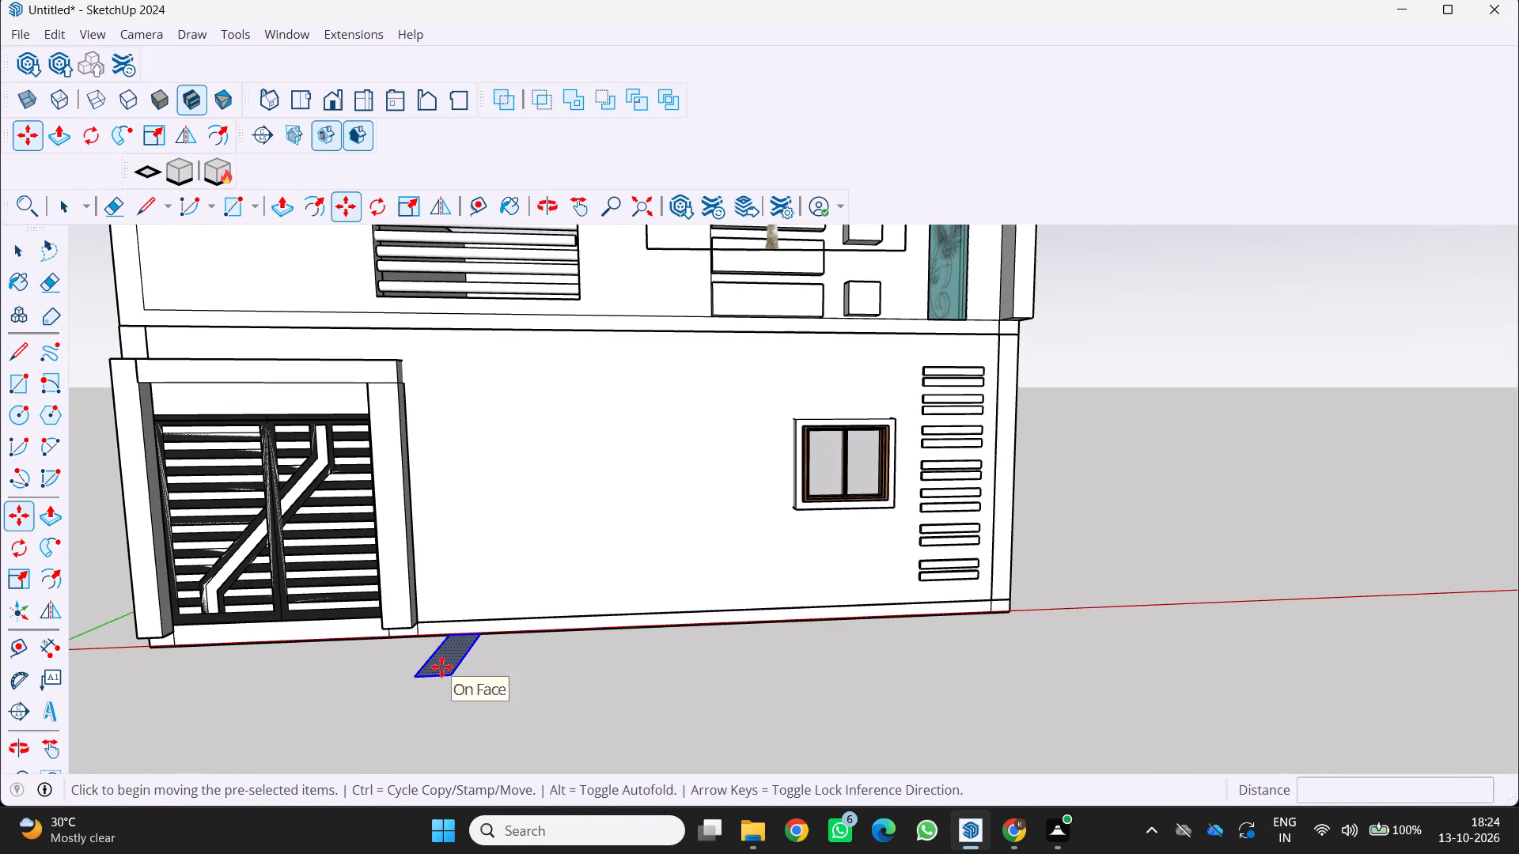
pyautogui.scroll(7, 545, 623)
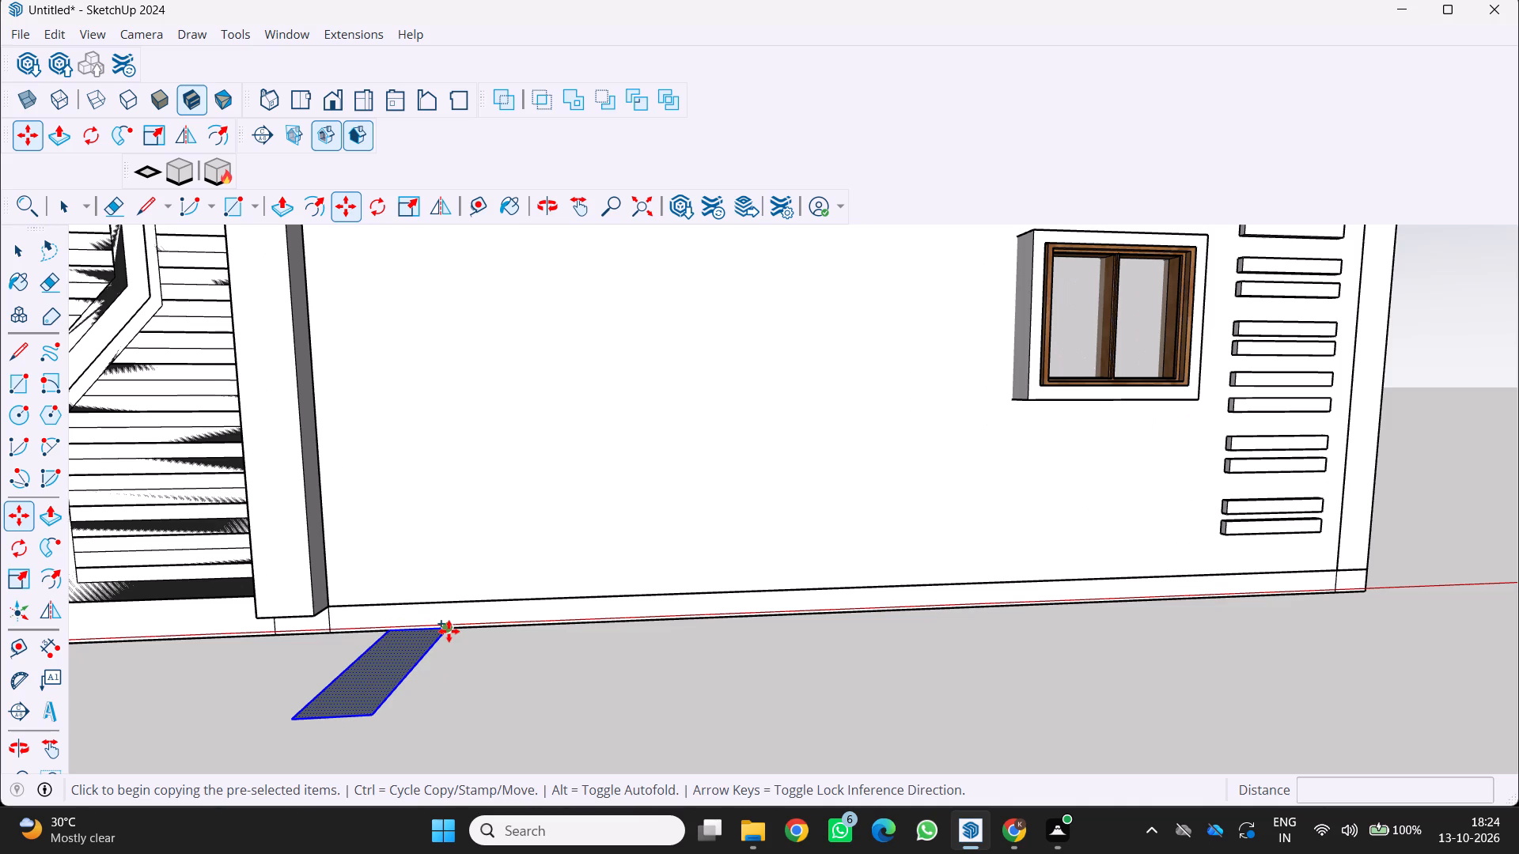
pyautogui.click(449, 631)
pyautogui.scroll(-2, 1265, 648)
pyautogui.scroll(3, 1325, 627)
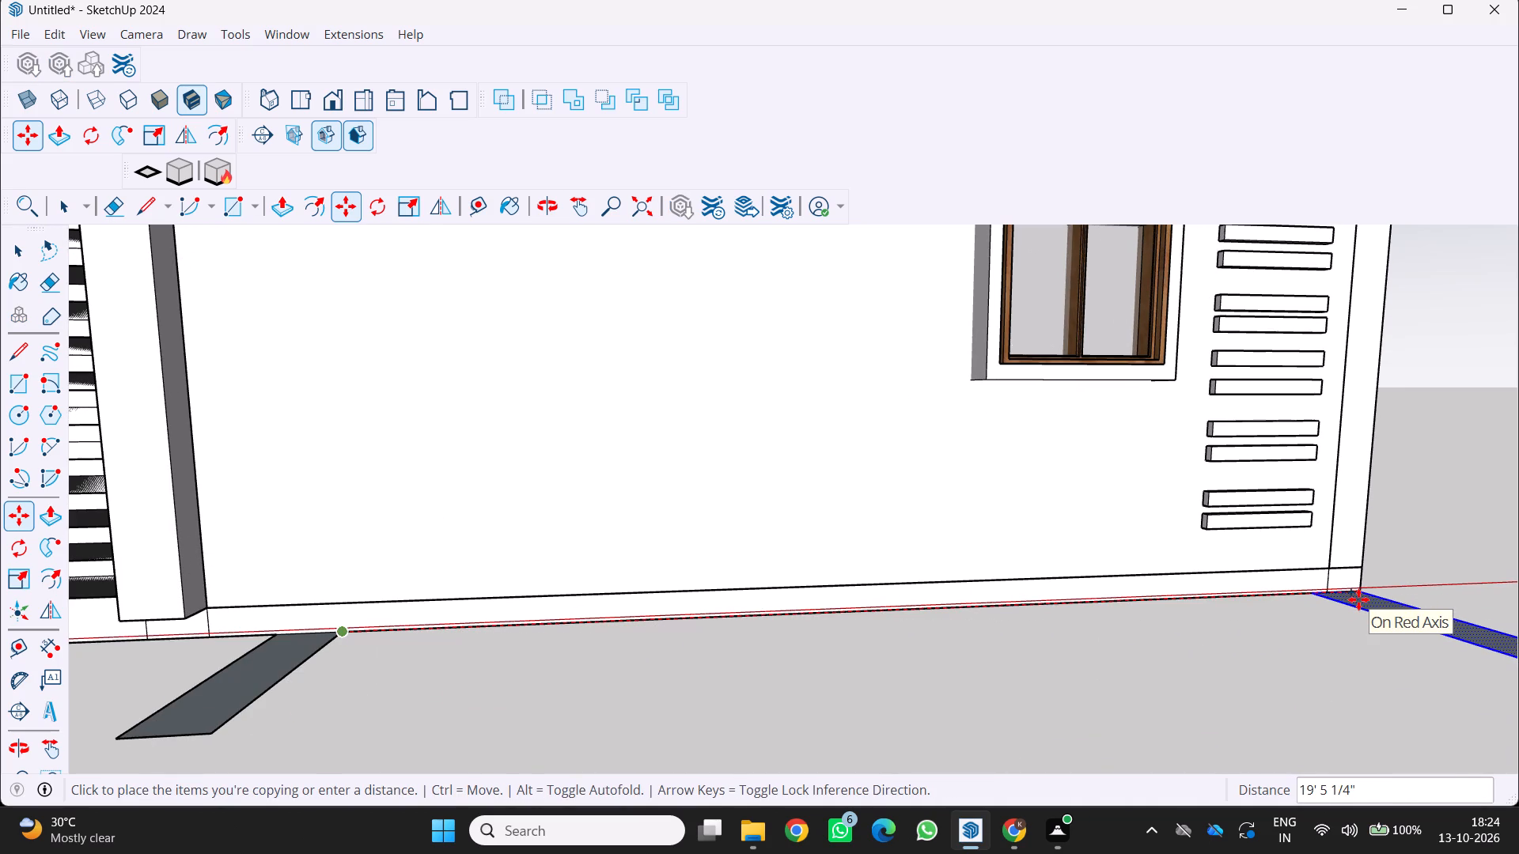
pyautogui.click(1358, 599)
# Draw a rectangle about 7" by 18' 5" on the ground joining the outer ends of the two strips.
pyautogui.scroll(-6, 1016, 703)
pyautogui.moveTo(1006, 701); pyautogui.dragTo(874, 617, button='middle')
pyautogui.scroll(-4, 874, 617)
pyautogui.moveTo(856, 605); pyautogui.dragTo(987, 716, button='middle')
pyautogui.scroll(1, 1099, 666)
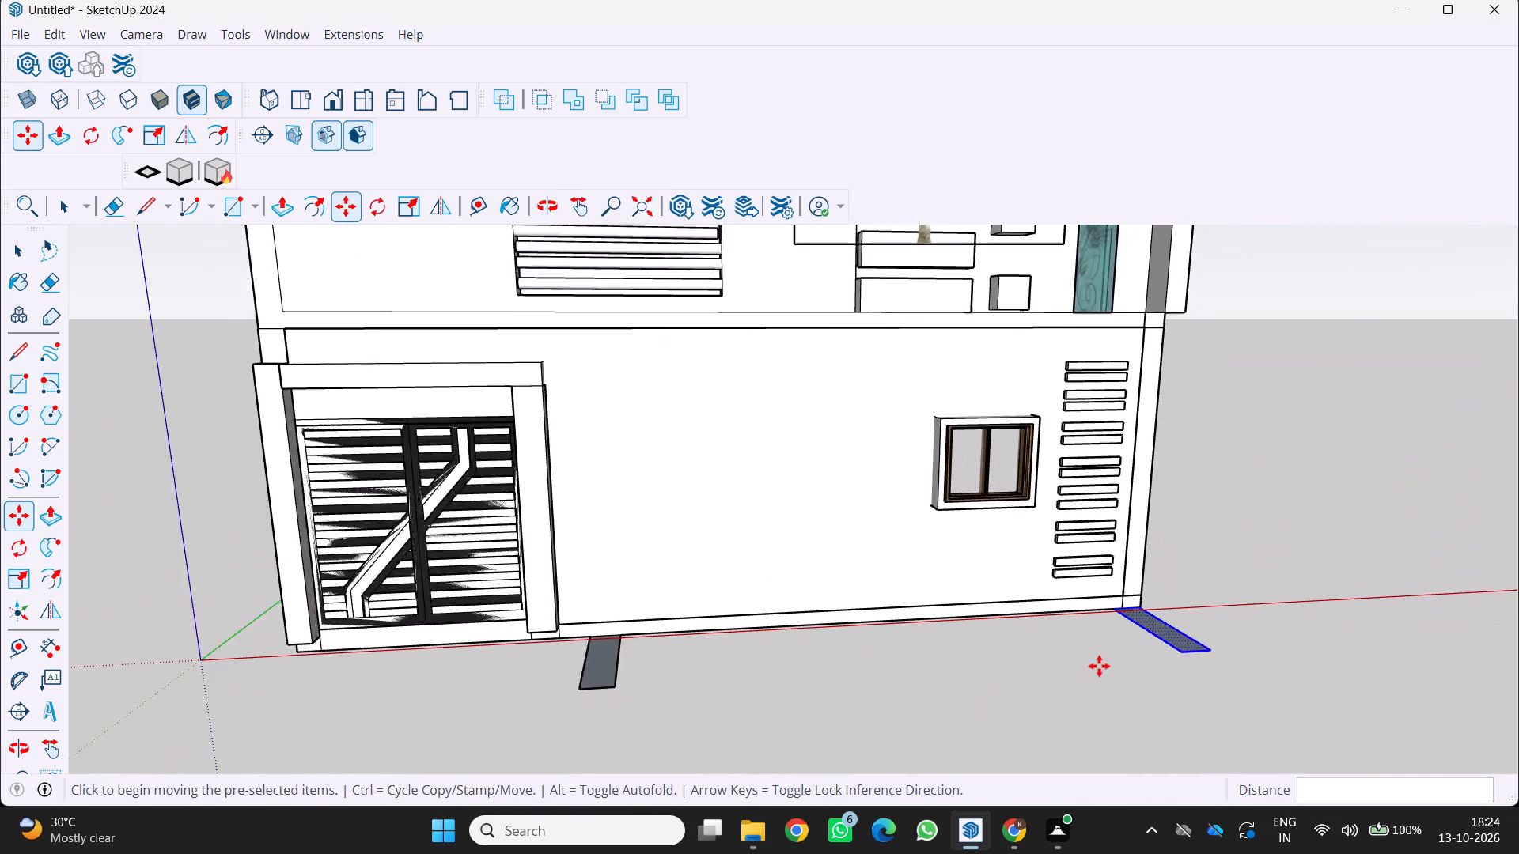
pyautogui.scroll(2, 1099, 666)
pyautogui.press('r')
pyautogui.scroll(4, 1238, 656)
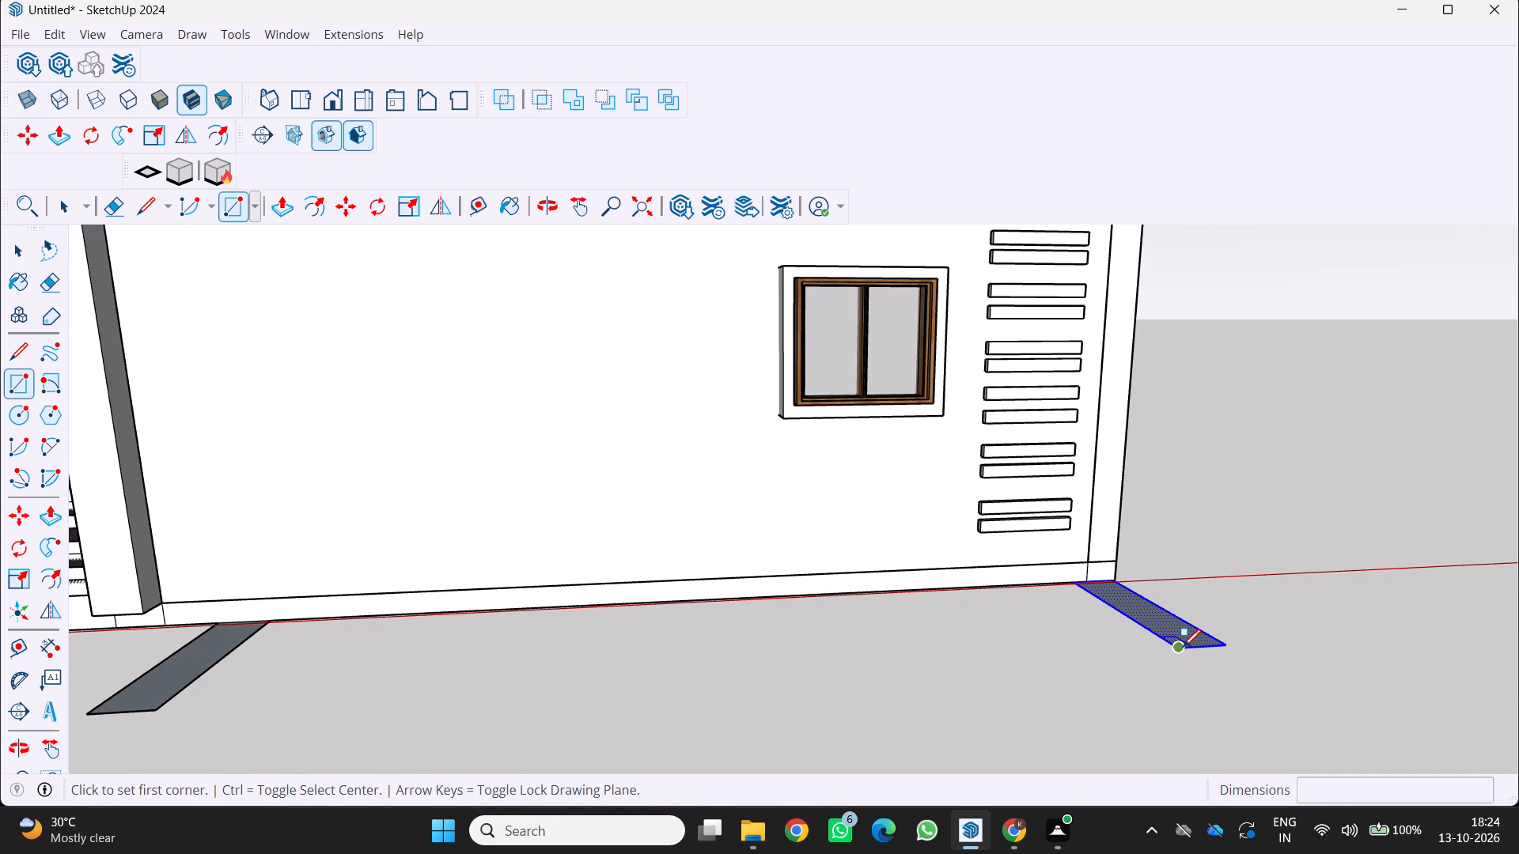
pyautogui.click(1183, 647)
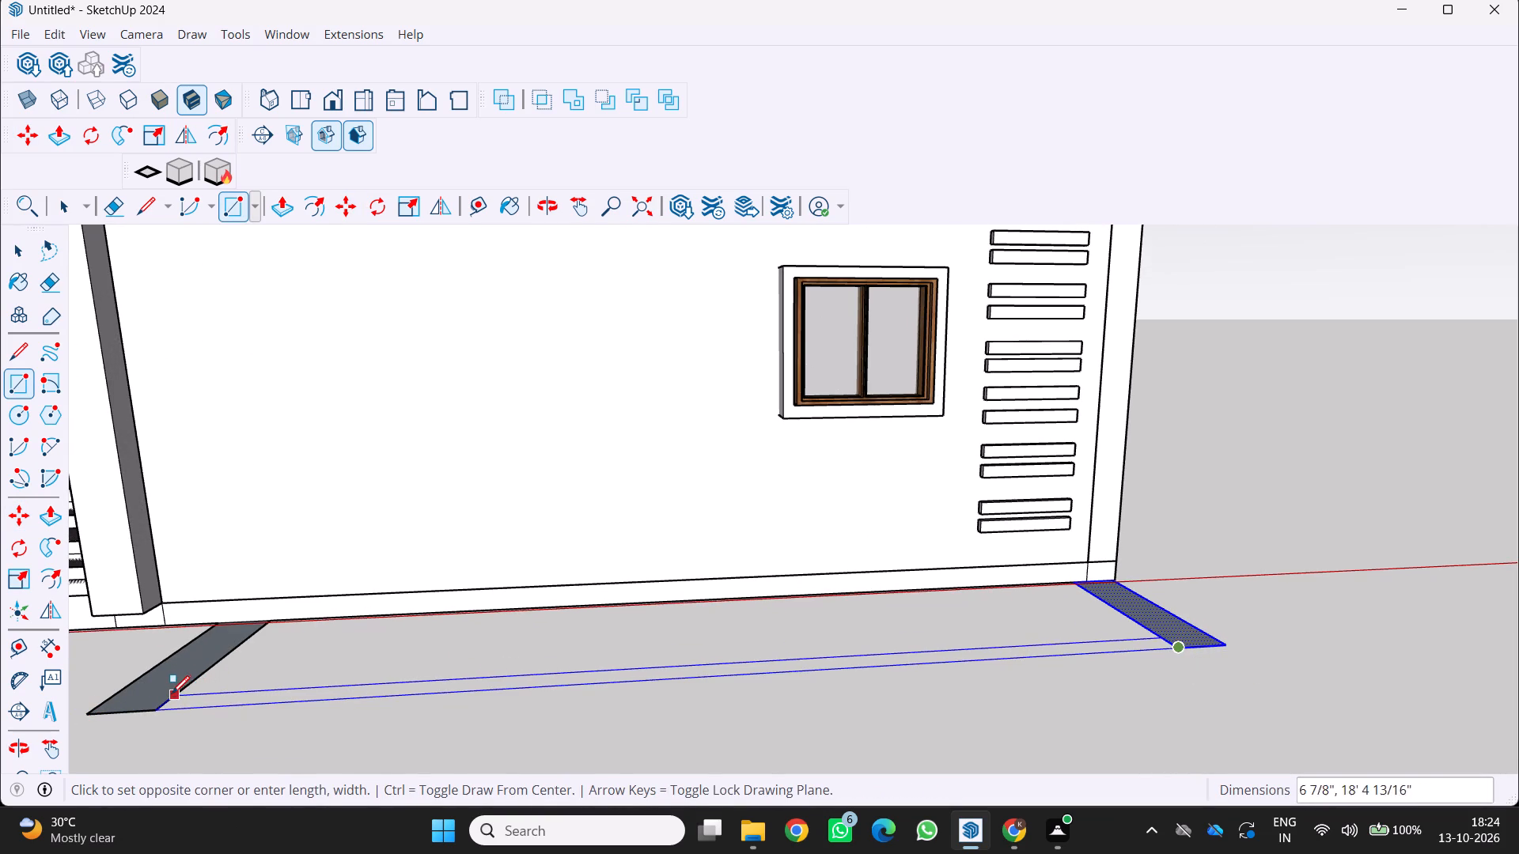
pyautogui.click(175, 688)
# Erase the short dividing lines at both outer corners so the three strips form one U-shaped border.
pyautogui.moveTo(336, 709); pyautogui.dragTo(335, 808, button='middle')
pyautogui.middleClick(335, 808)
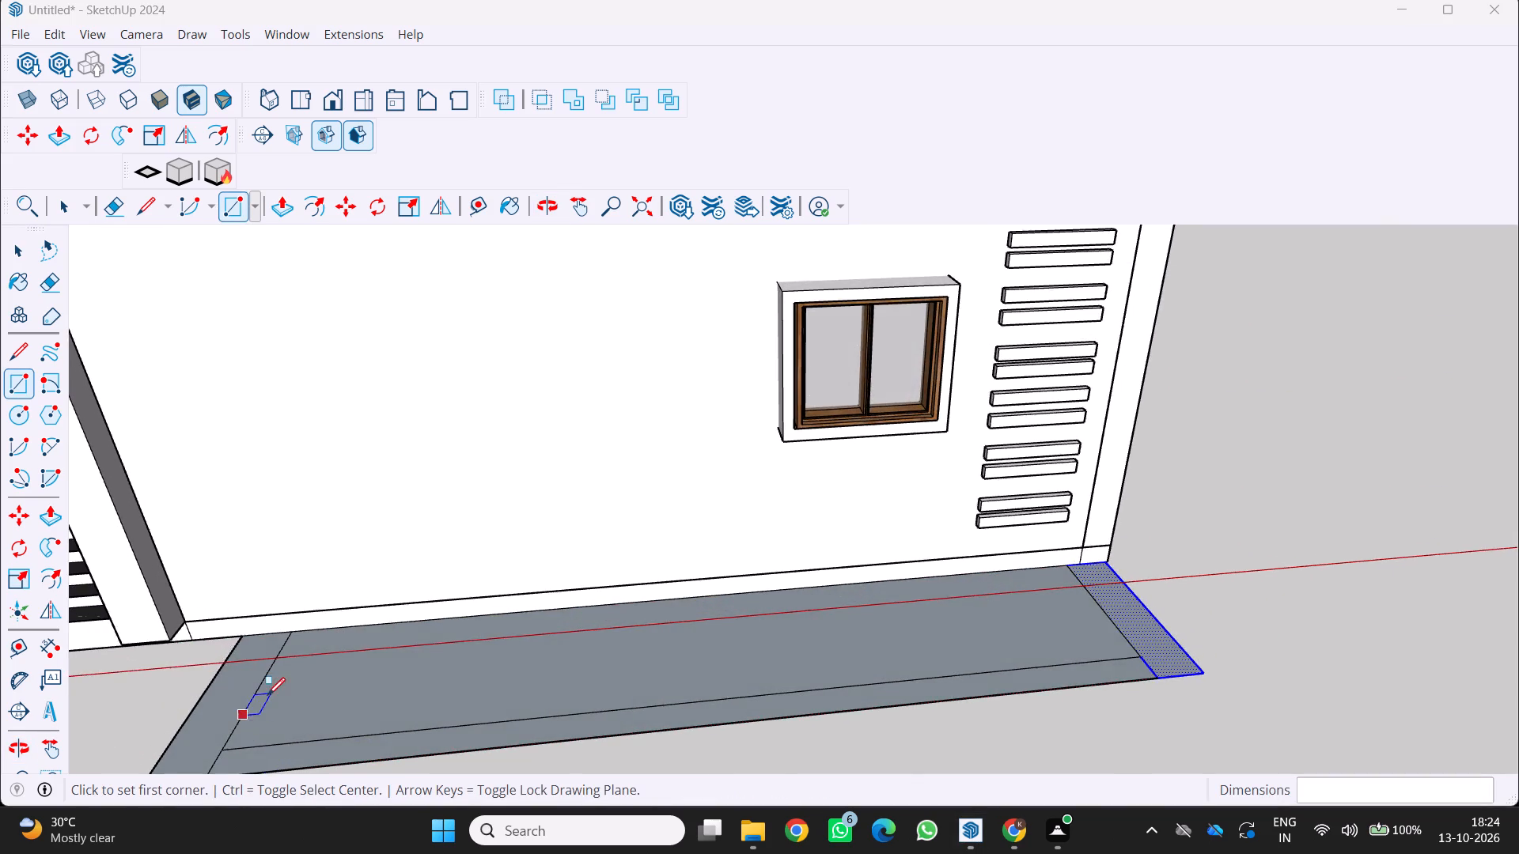
pyautogui.scroll(-4, 270, 693)
pyautogui.moveTo(271, 688); pyautogui.dragTo(256, 624, button='middle')
pyautogui.press('e')
pyautogui.scroll(3, 202, 703)
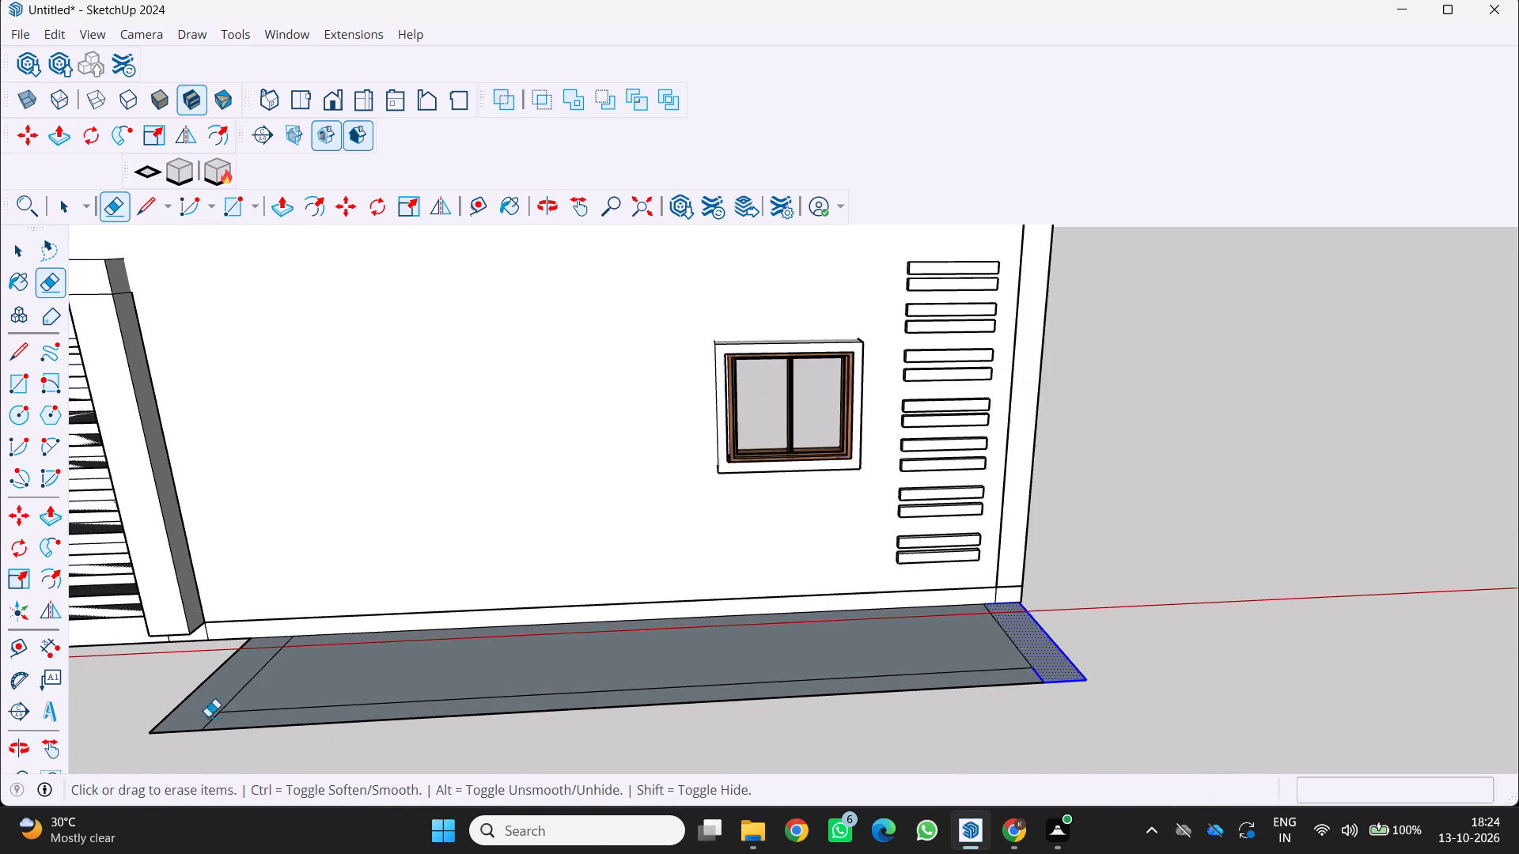
pyautogui.scroll(3, 208, 716)
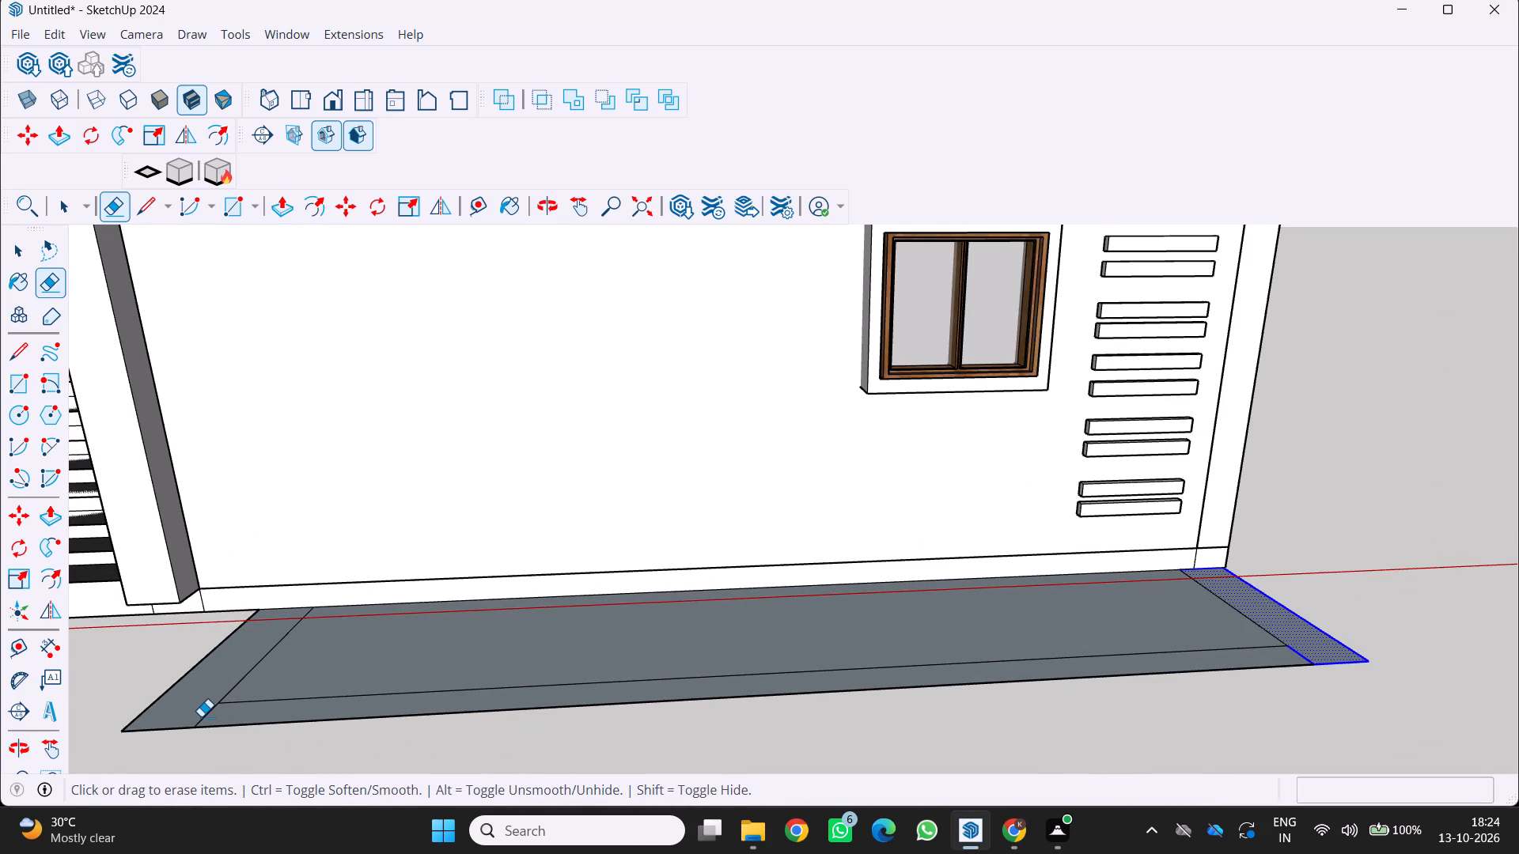
pyautogui.click(201, 716)
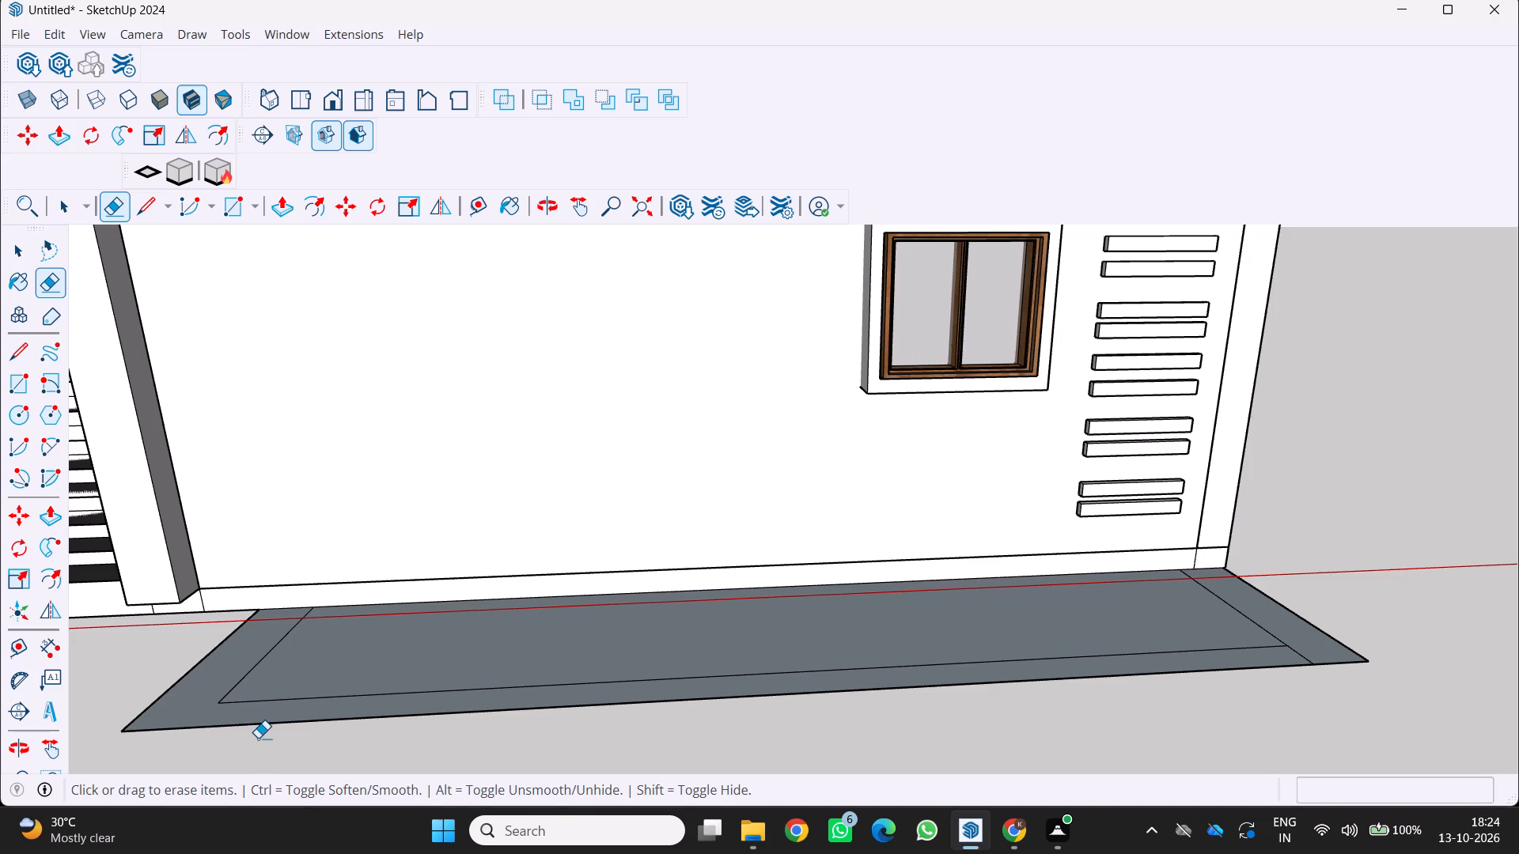
pyautogui.scroll(1, 1006, 806)
pyautogui.scroll(3, 1319, 663)
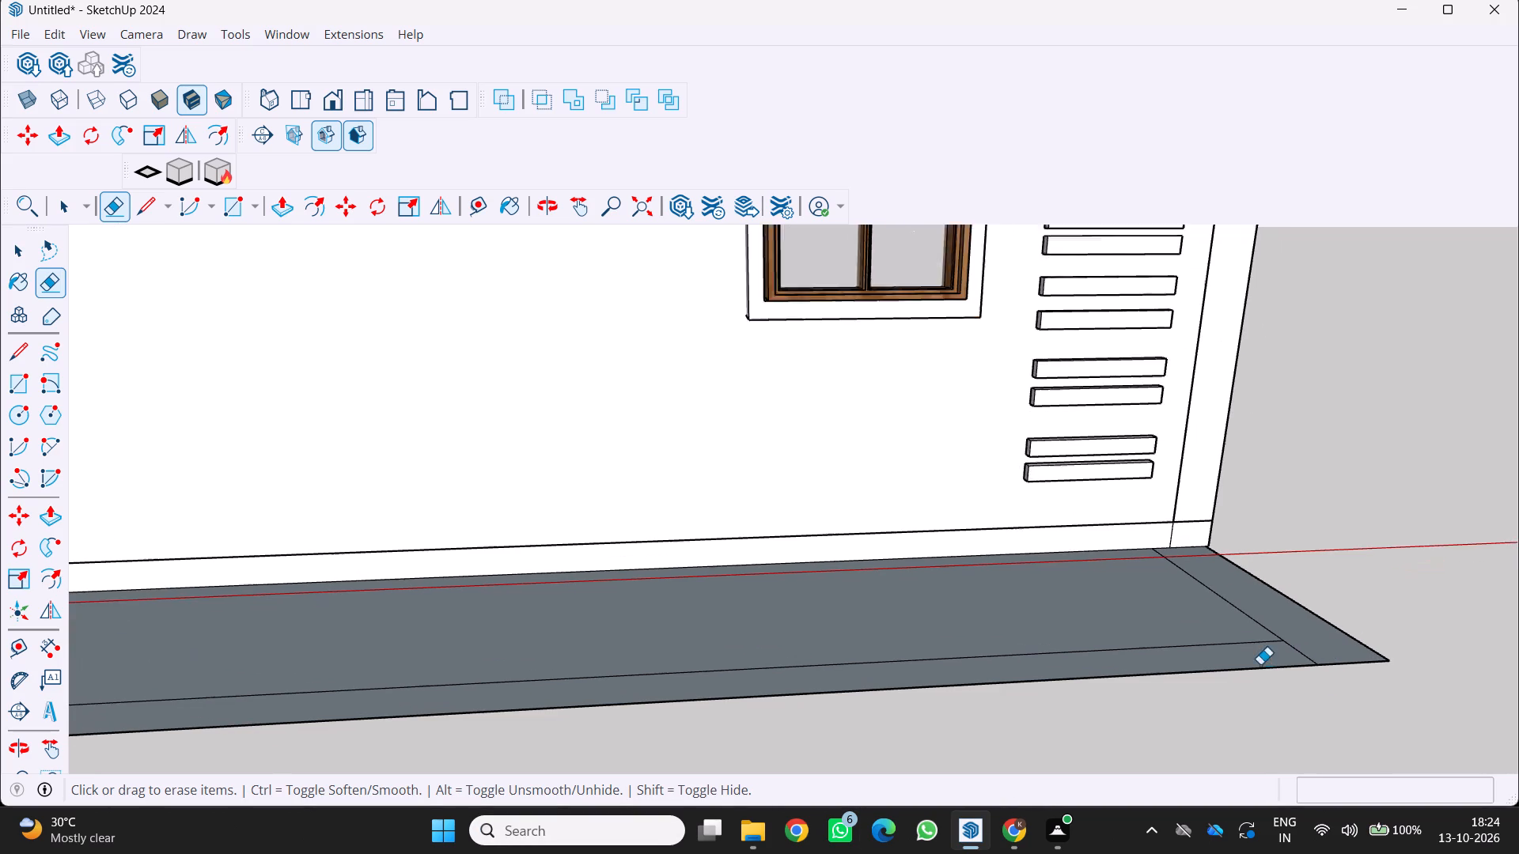
pyautogui.scroll(1, 1260, 664)
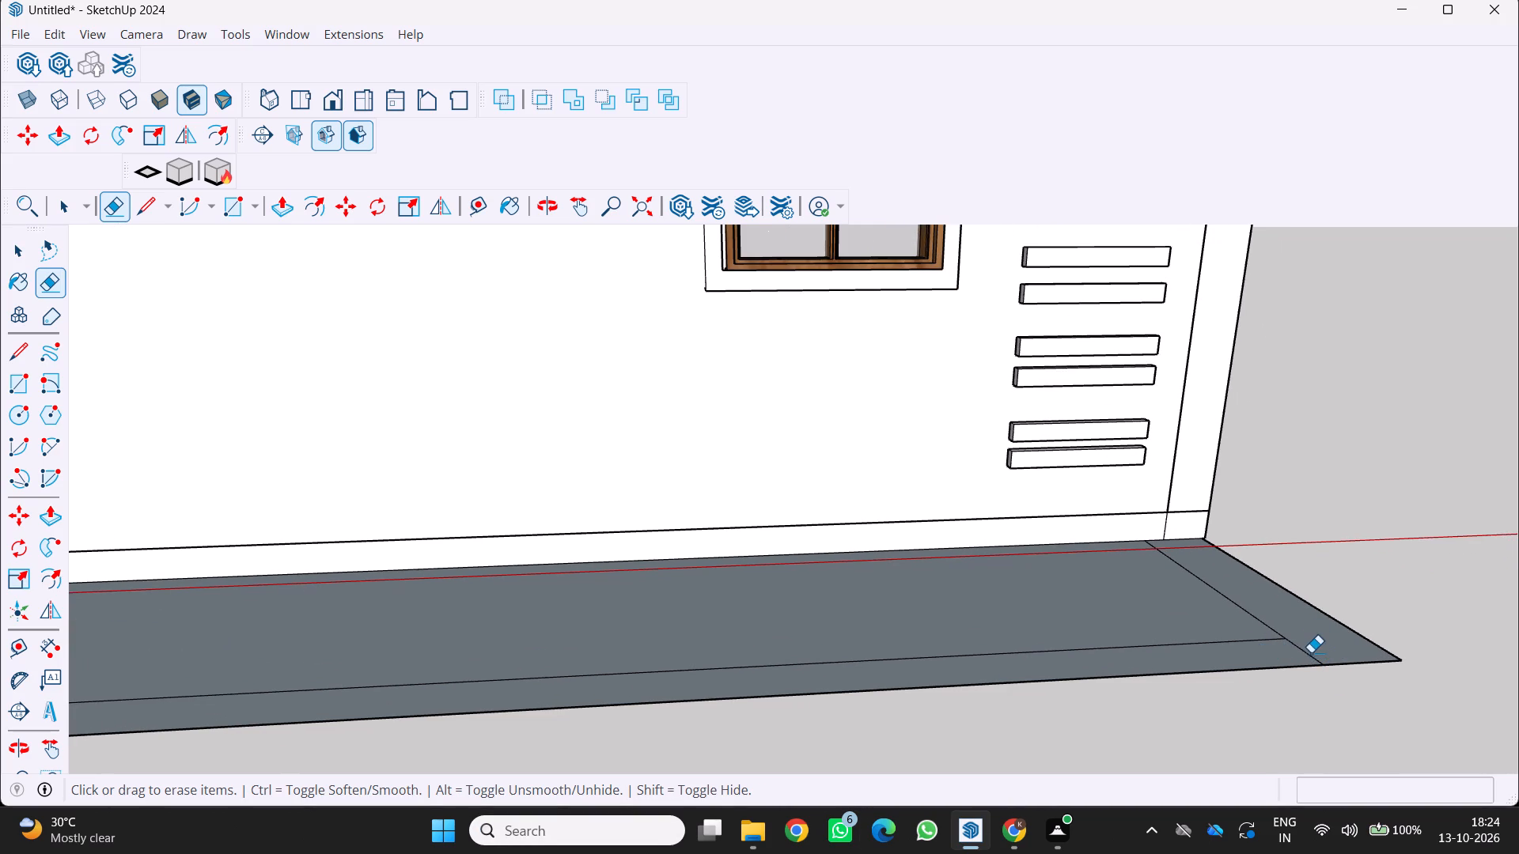
pyautogui.click(1305, 652)
# Push/Pull the U-shaped border face up about 2' 7 1/2" to form the planter wall.
pyautogui.press('p')
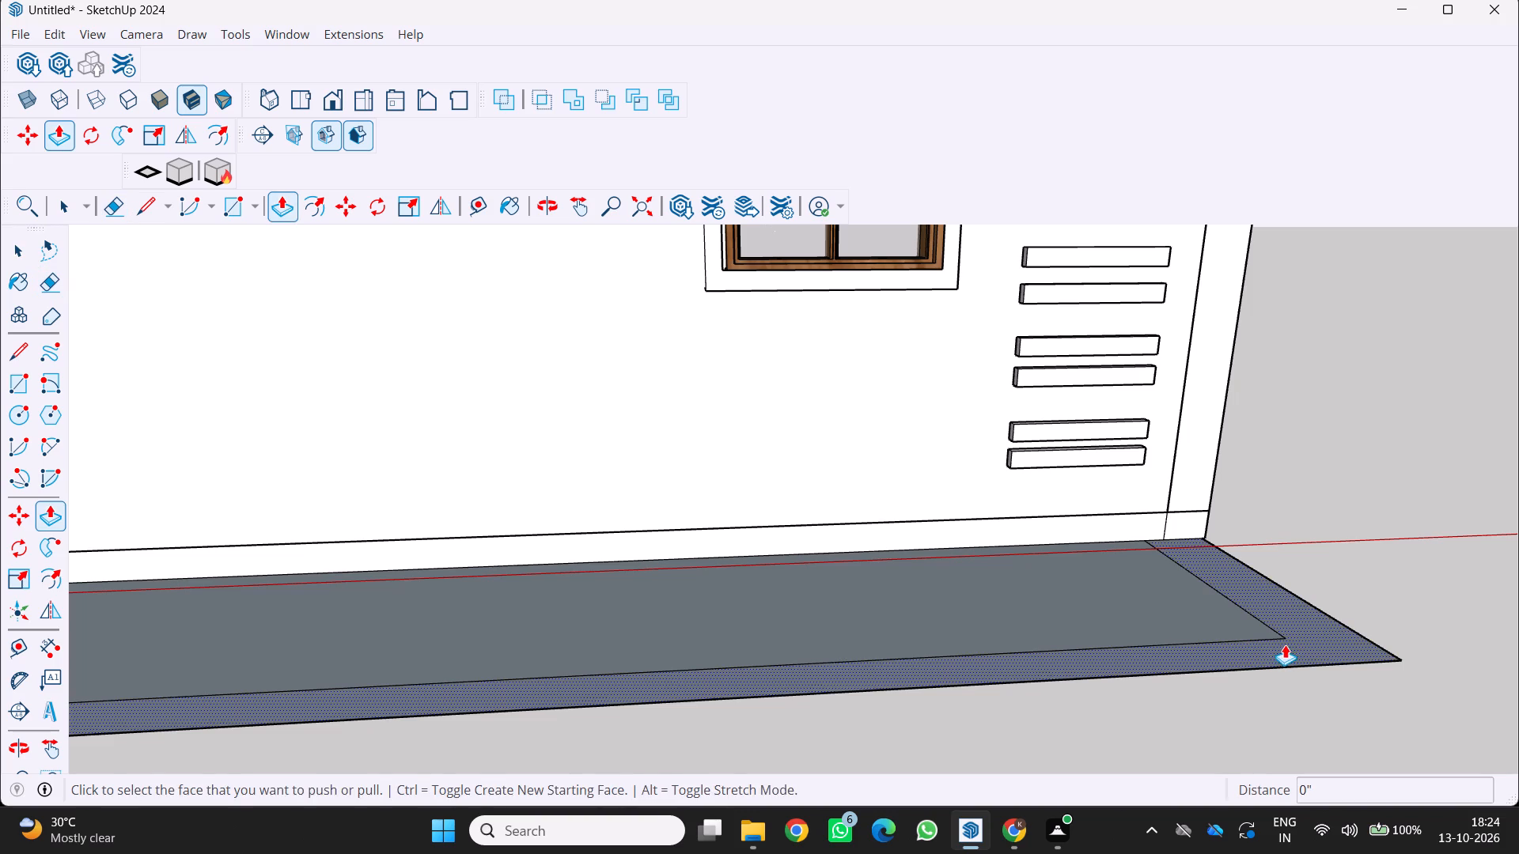
pyautogui.click(1285, 643)
pyautogui.scroll(-5, 1288, 509)
pyautogui.moveTo(1299, 455); pyautogui.dragTo(1244, 528, button='middle')
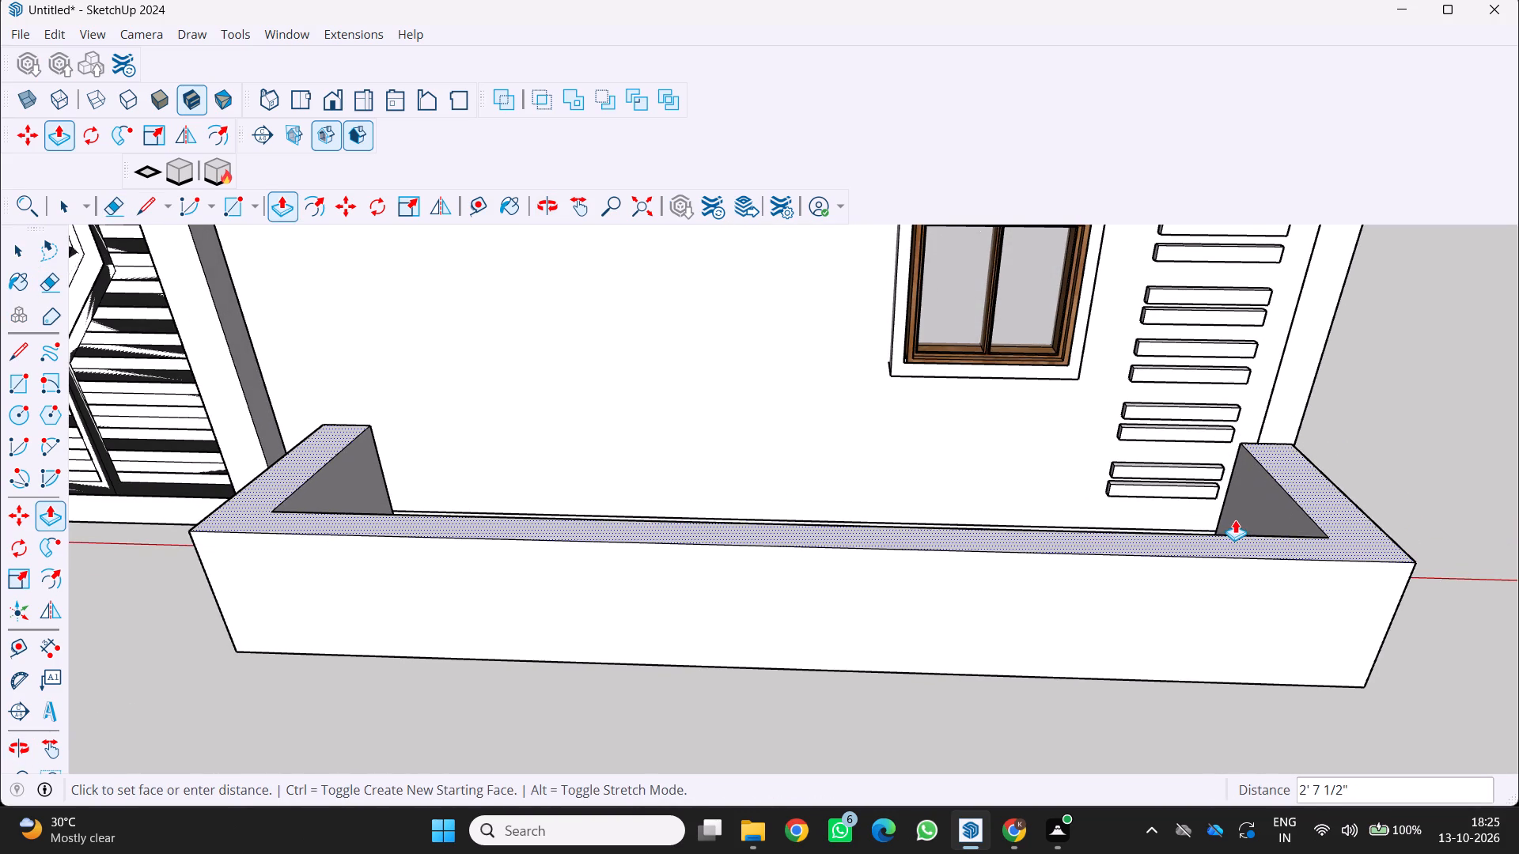
pyautogui.click(1235, 520)
pyautogui.scroll(-5, 1075, 599)
pyautogui.press('space')
# Open 3D Warehouse and search for "plant".
pyautogui.moveTo(1072, 601); pyautogui.dragTo(1124, 573, button='middle')
pyautogui.scroll(-4, 1171, 553)
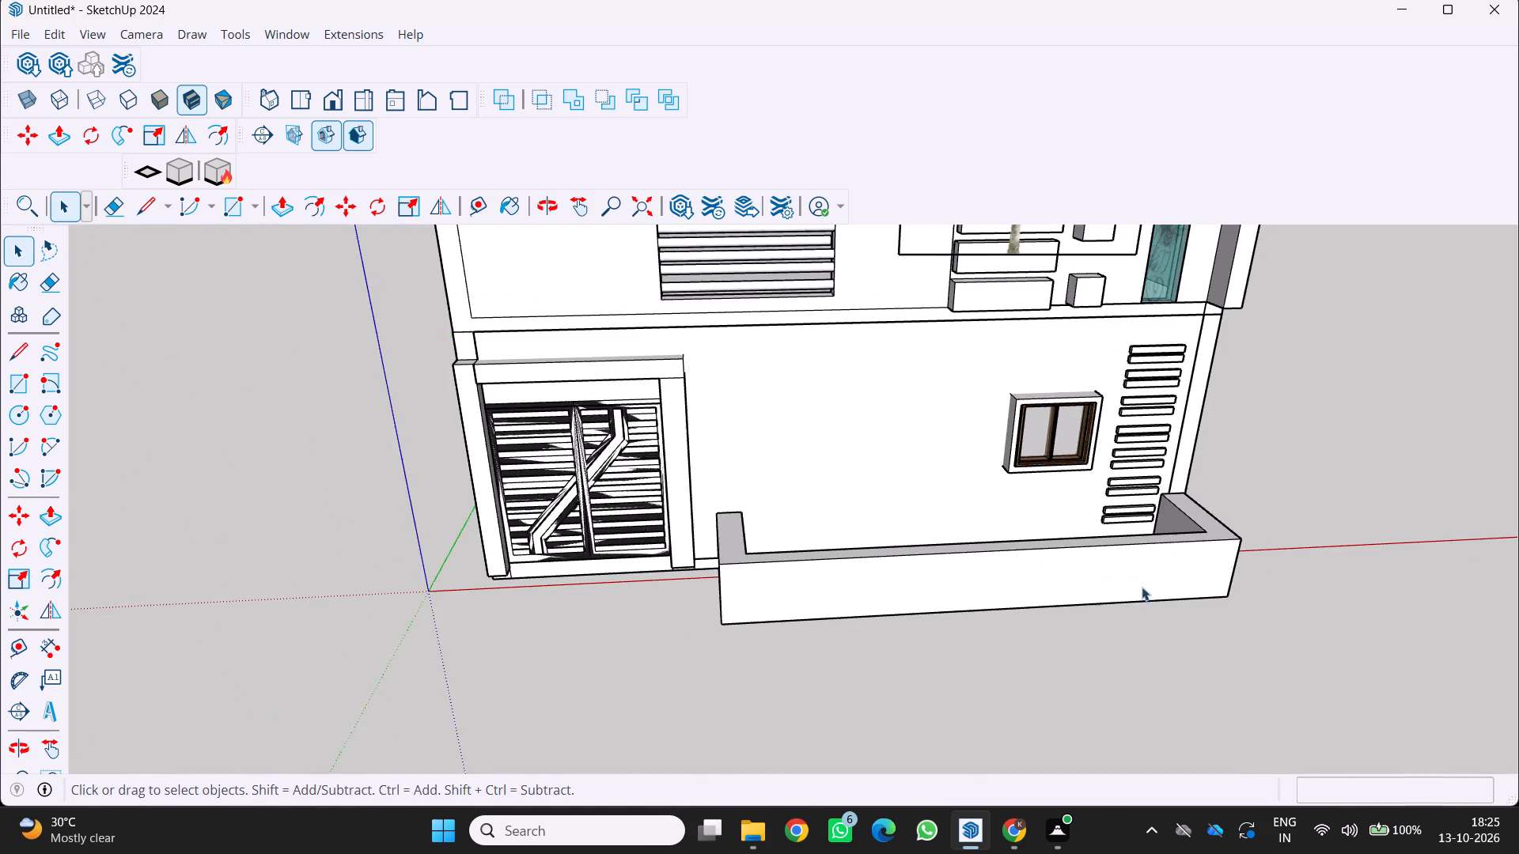
pyautogui.moveTo(1135, 589); pyautogui.dragTo(1081, 482, button='middle')
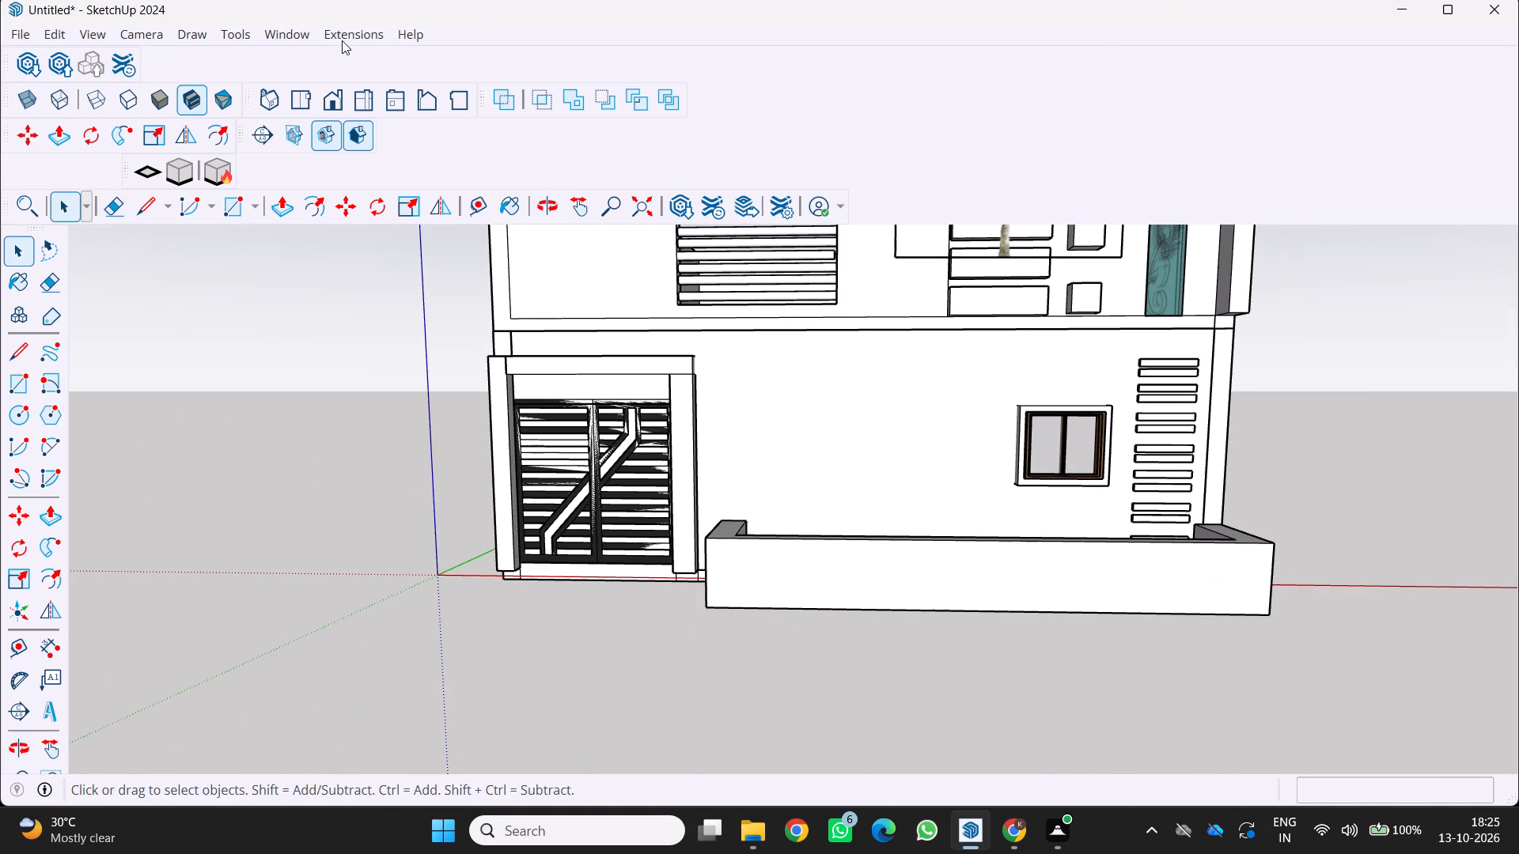
pyautogui.click(275, 35)
pyautogui.click(311, 187)
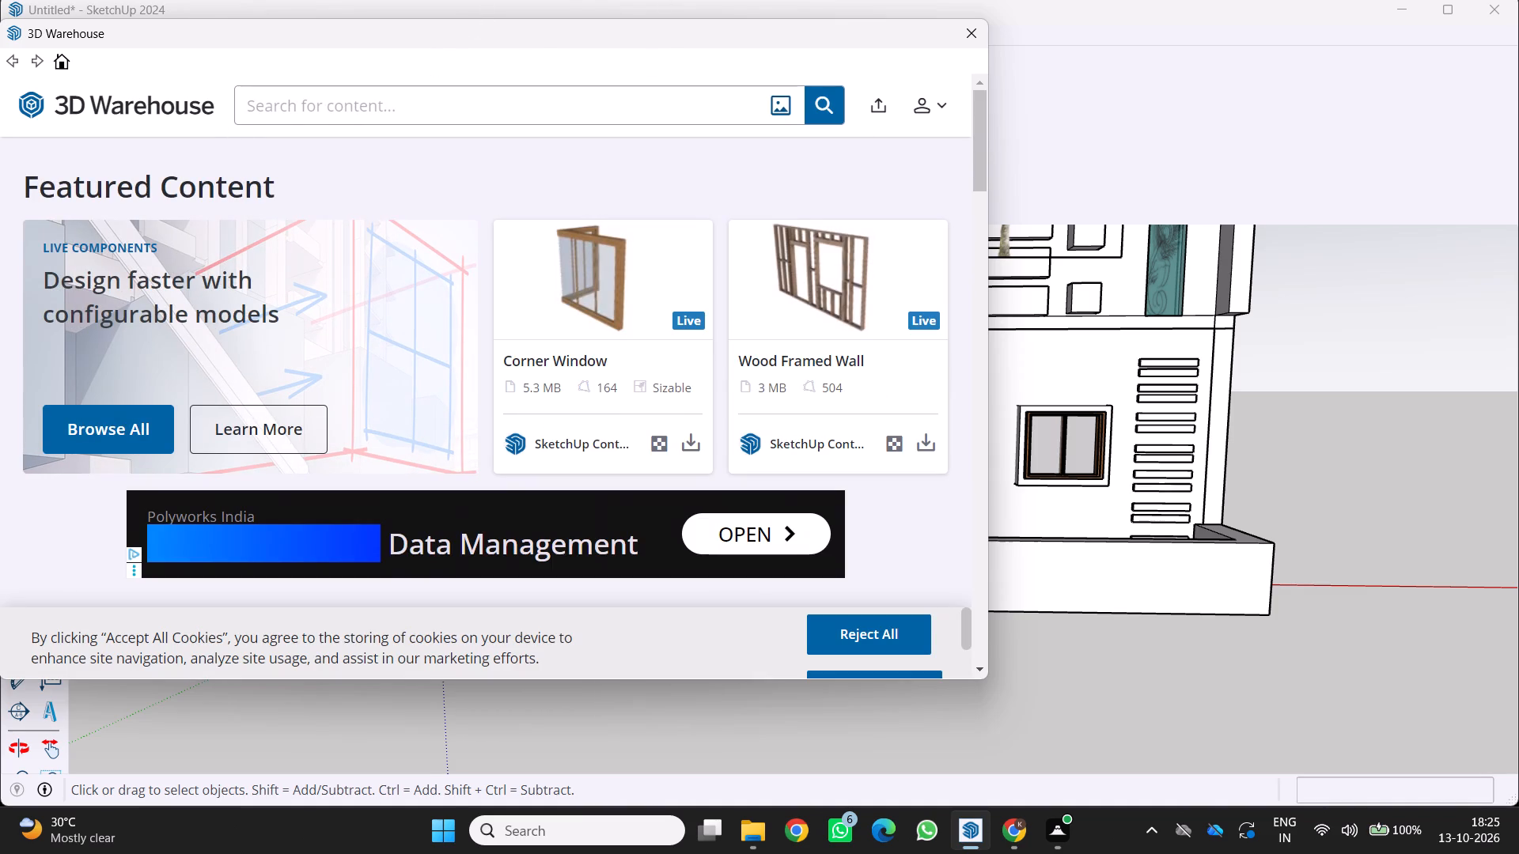
pyautogui.click(412, 96)
pyautogui.write('plant')
pyautogui.press('Return')
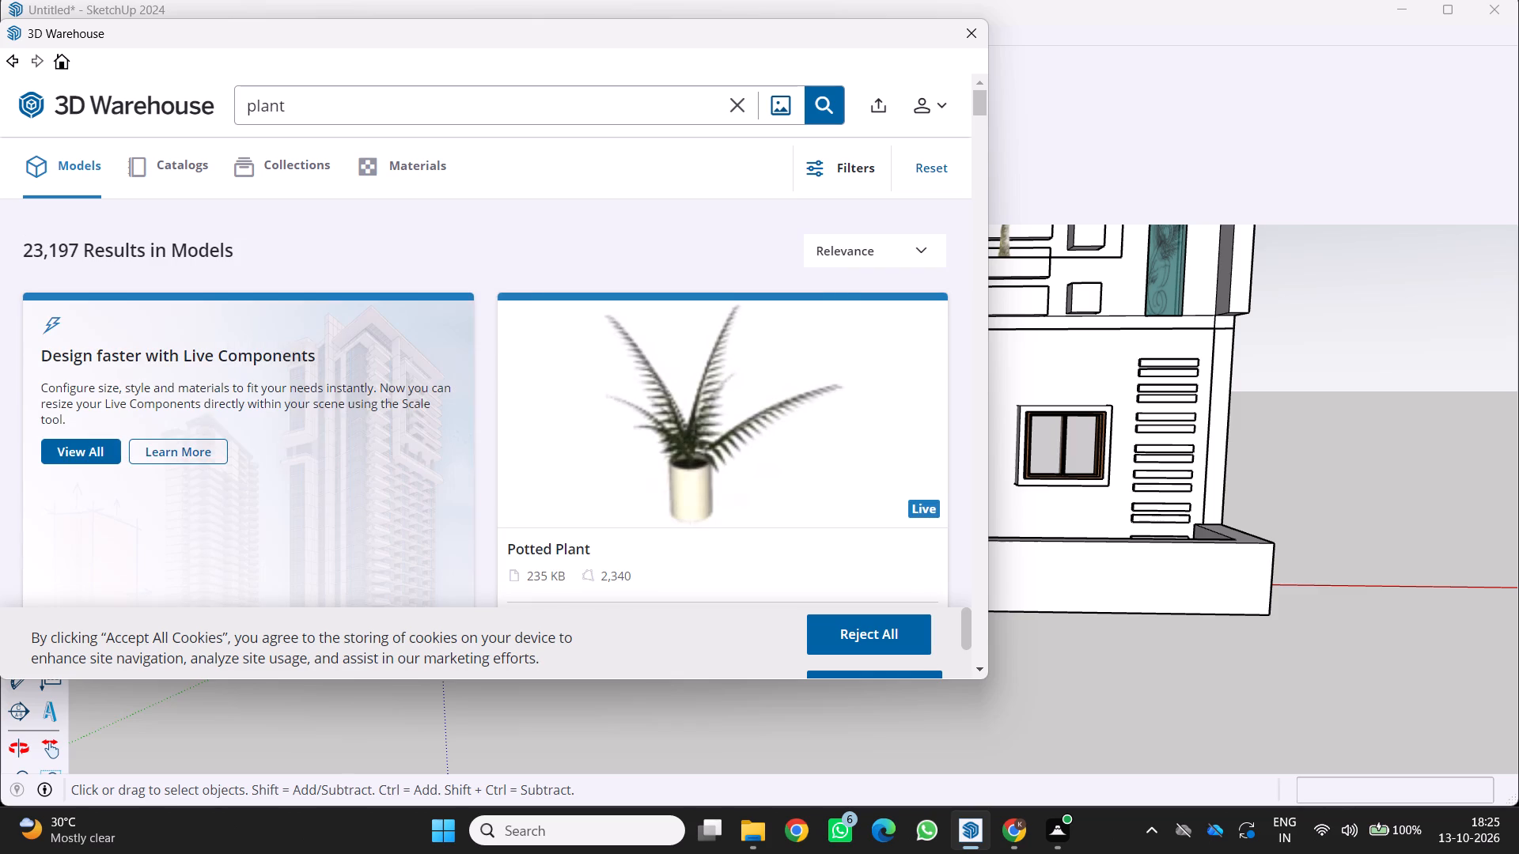
# Browse the "plant" search results for a model that suits the raised planter.
pyautogui.scroll(-3, 400, 156)
pyautogui.scroll(-1, 509, 241)
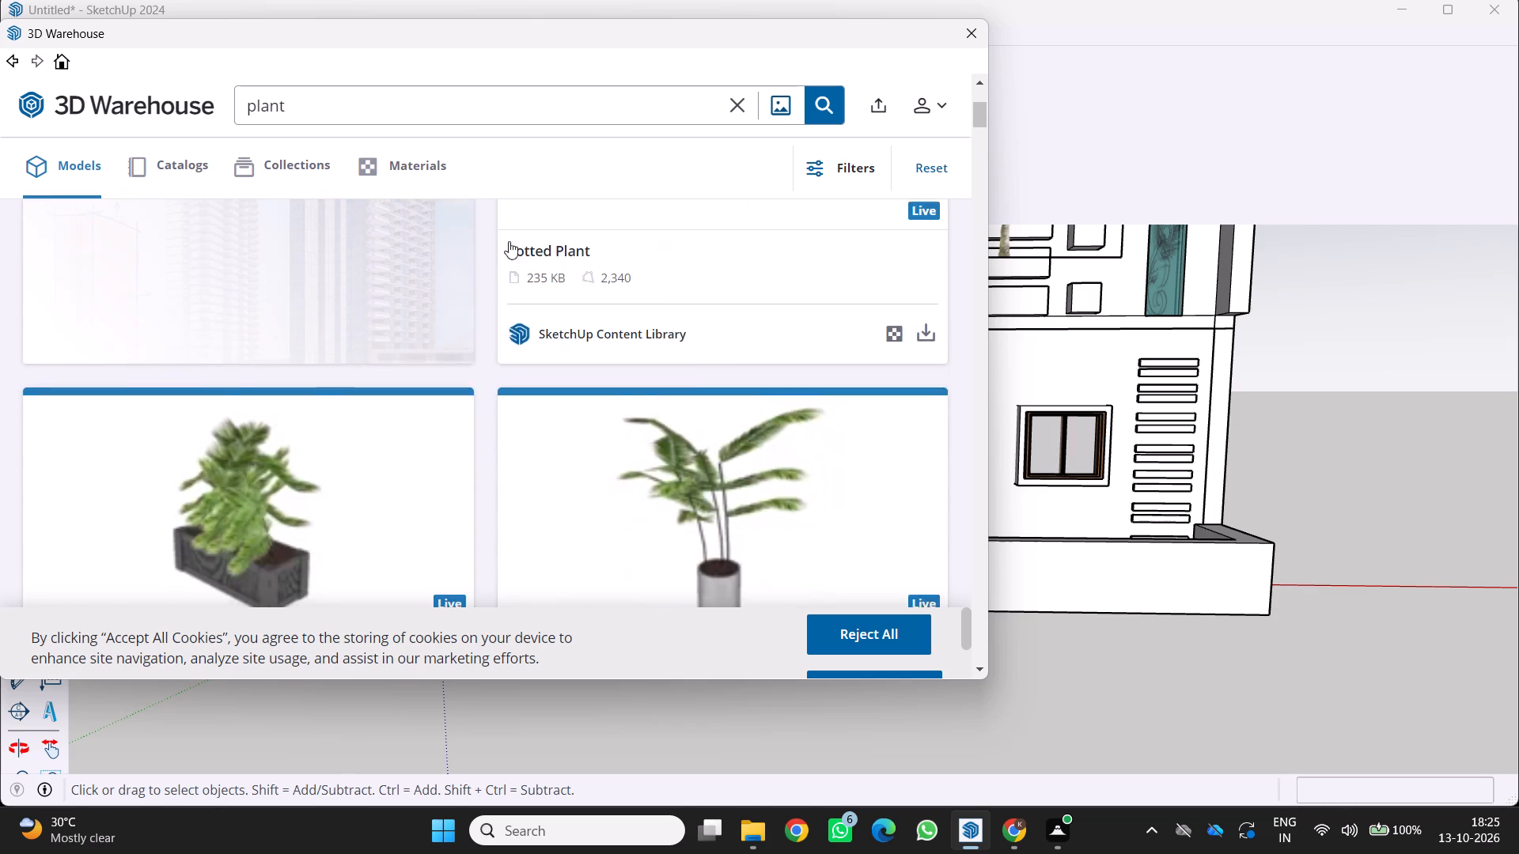
pyautogui.scroll(-2, 509, 241)
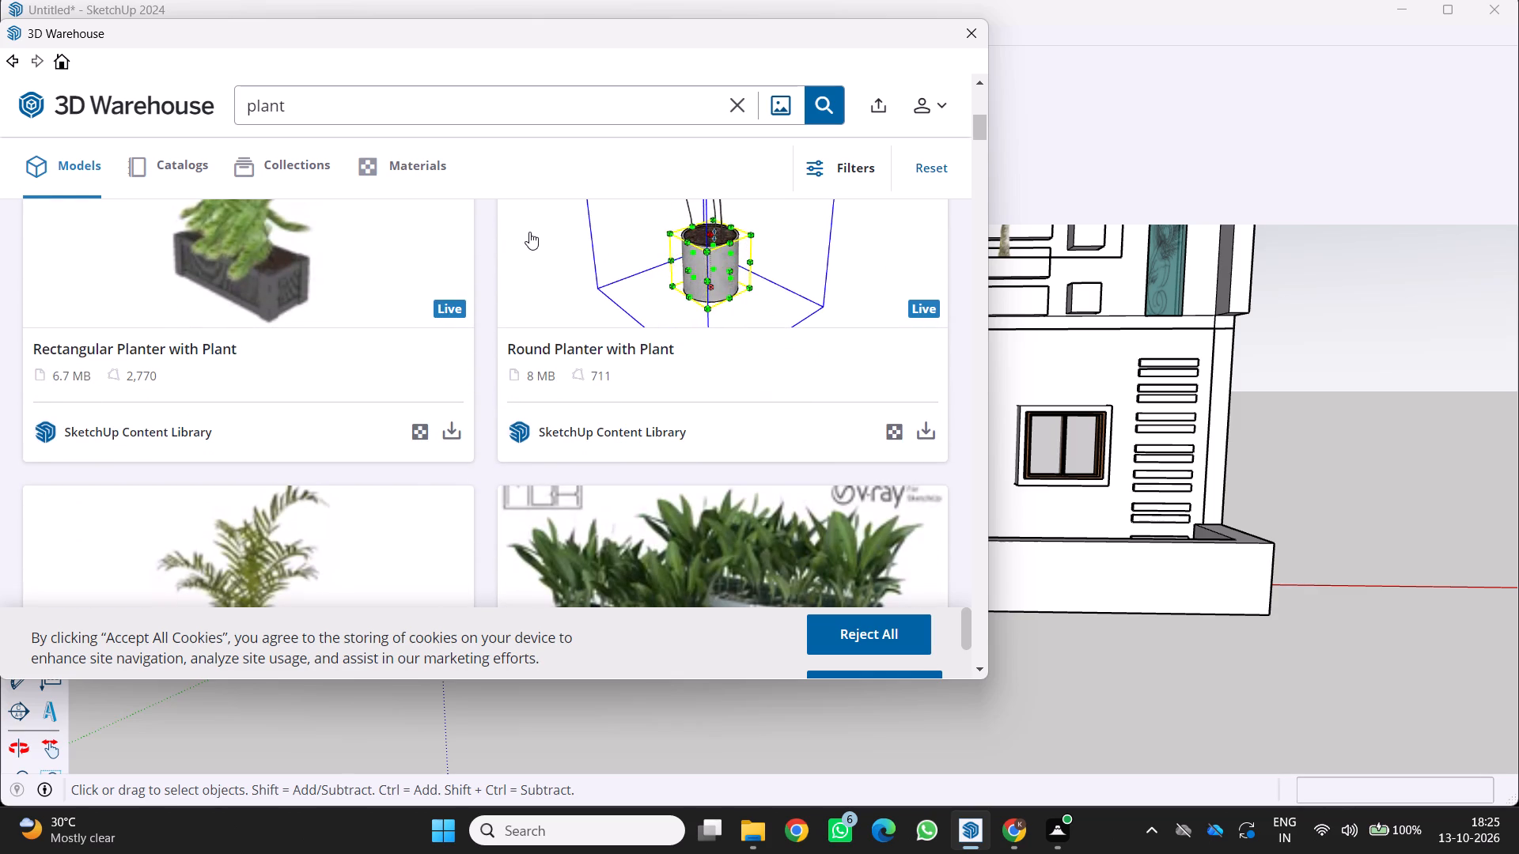
pyautogui.scroll(-3, 843, 413)
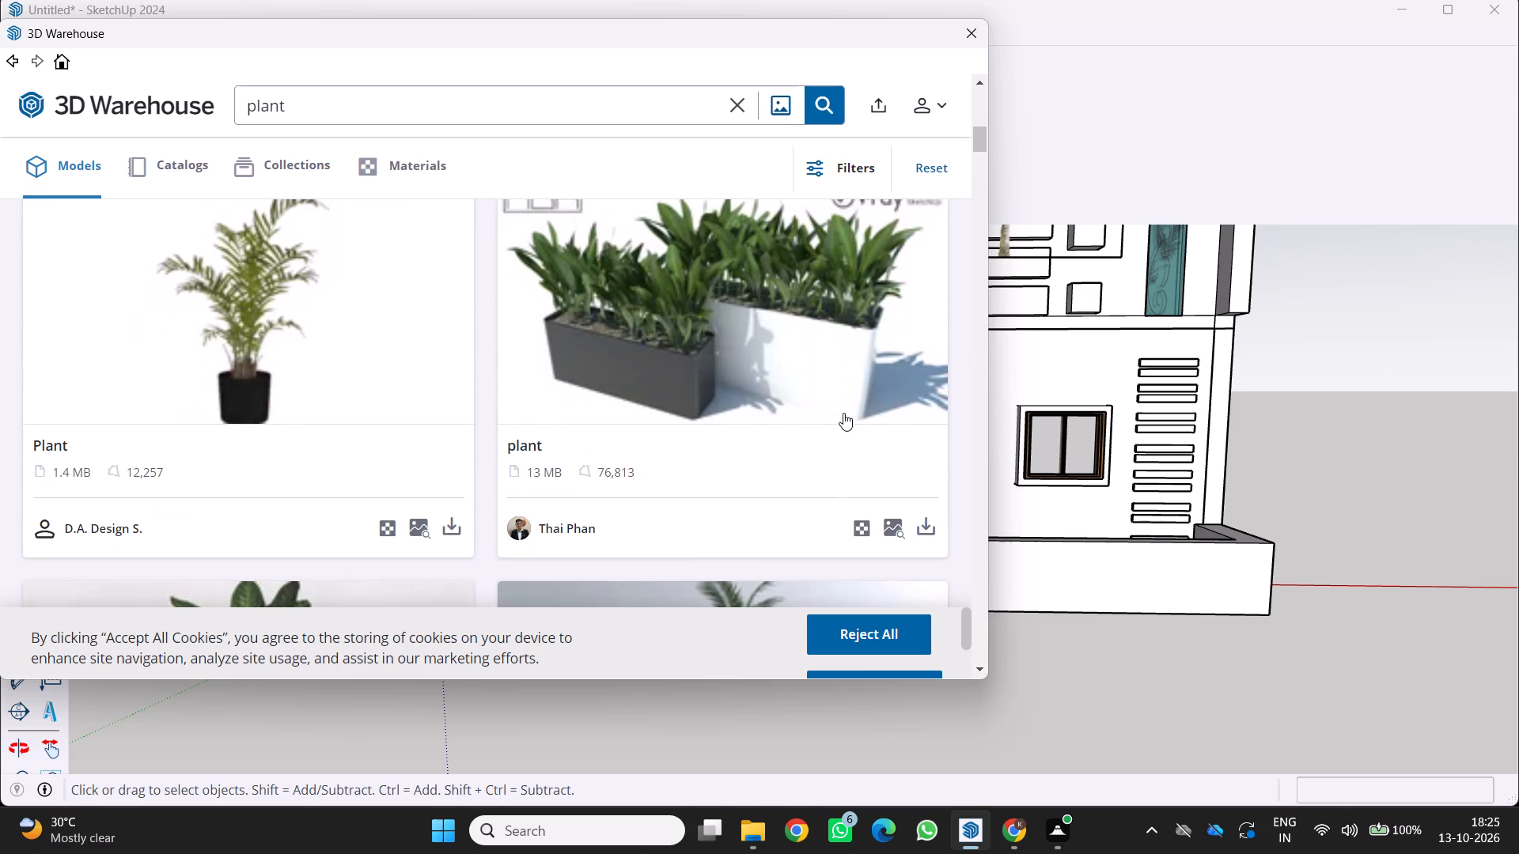
pyautogui.scroll(-9, 426, 391)
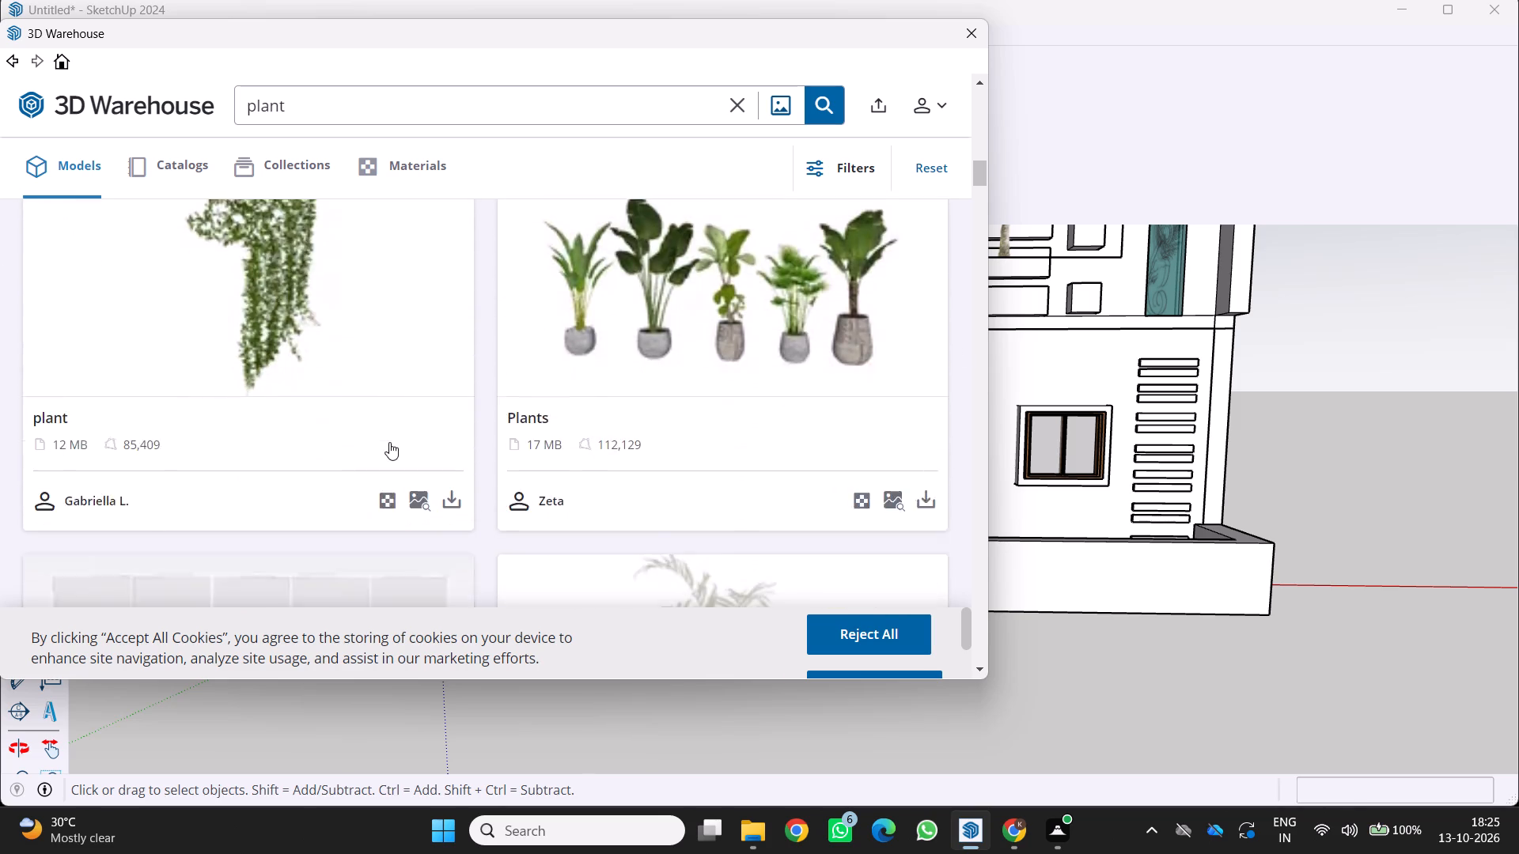
pyautogui.scroll(-4, 390, 443)
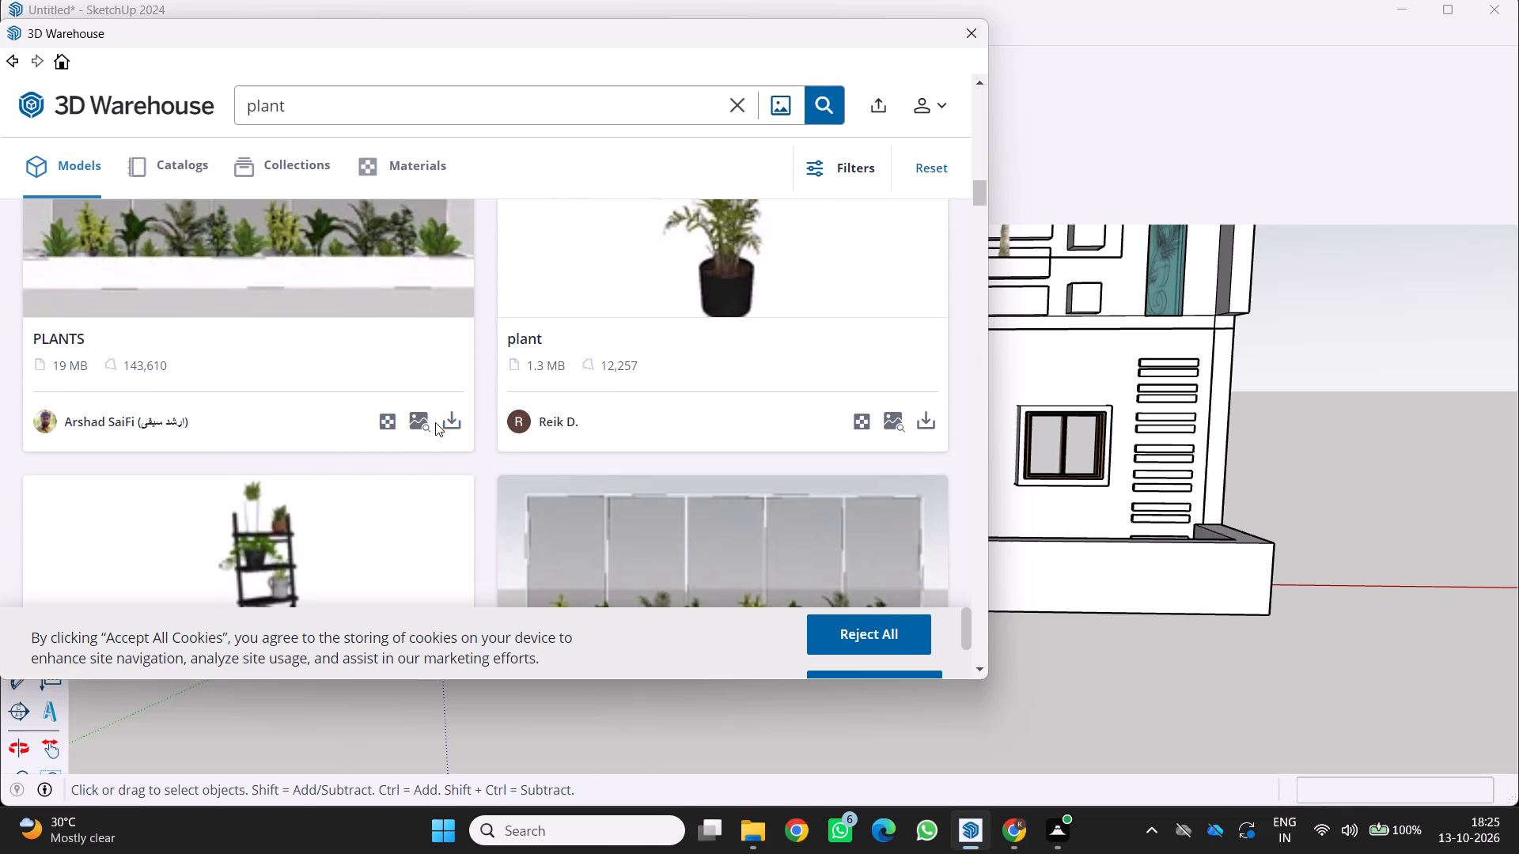
pyautogui.scroll(-7, 444, 430)
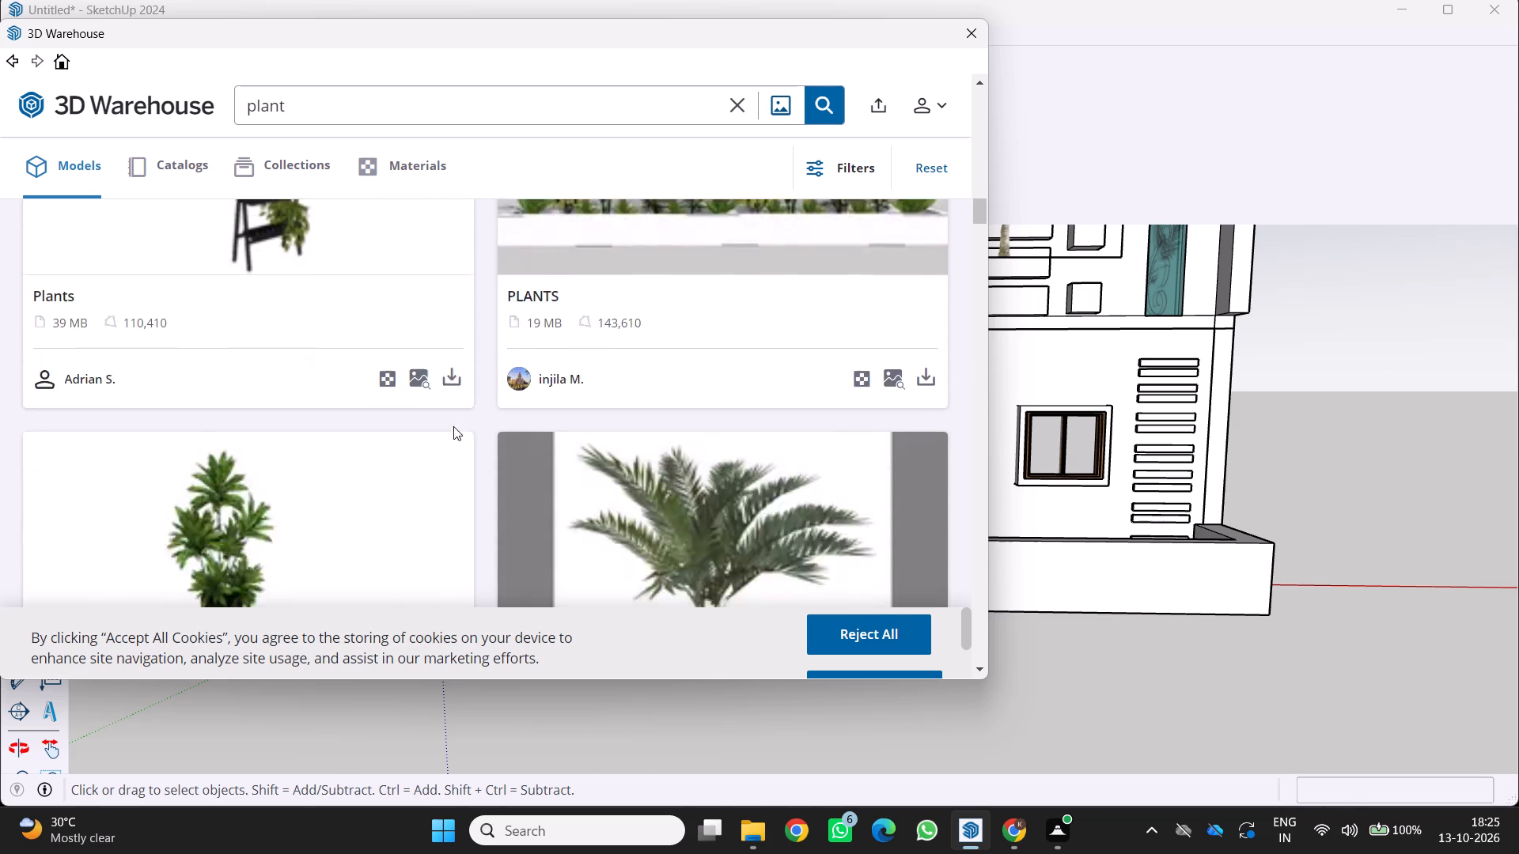
pyautogui.scroll(-15, 471, 410)
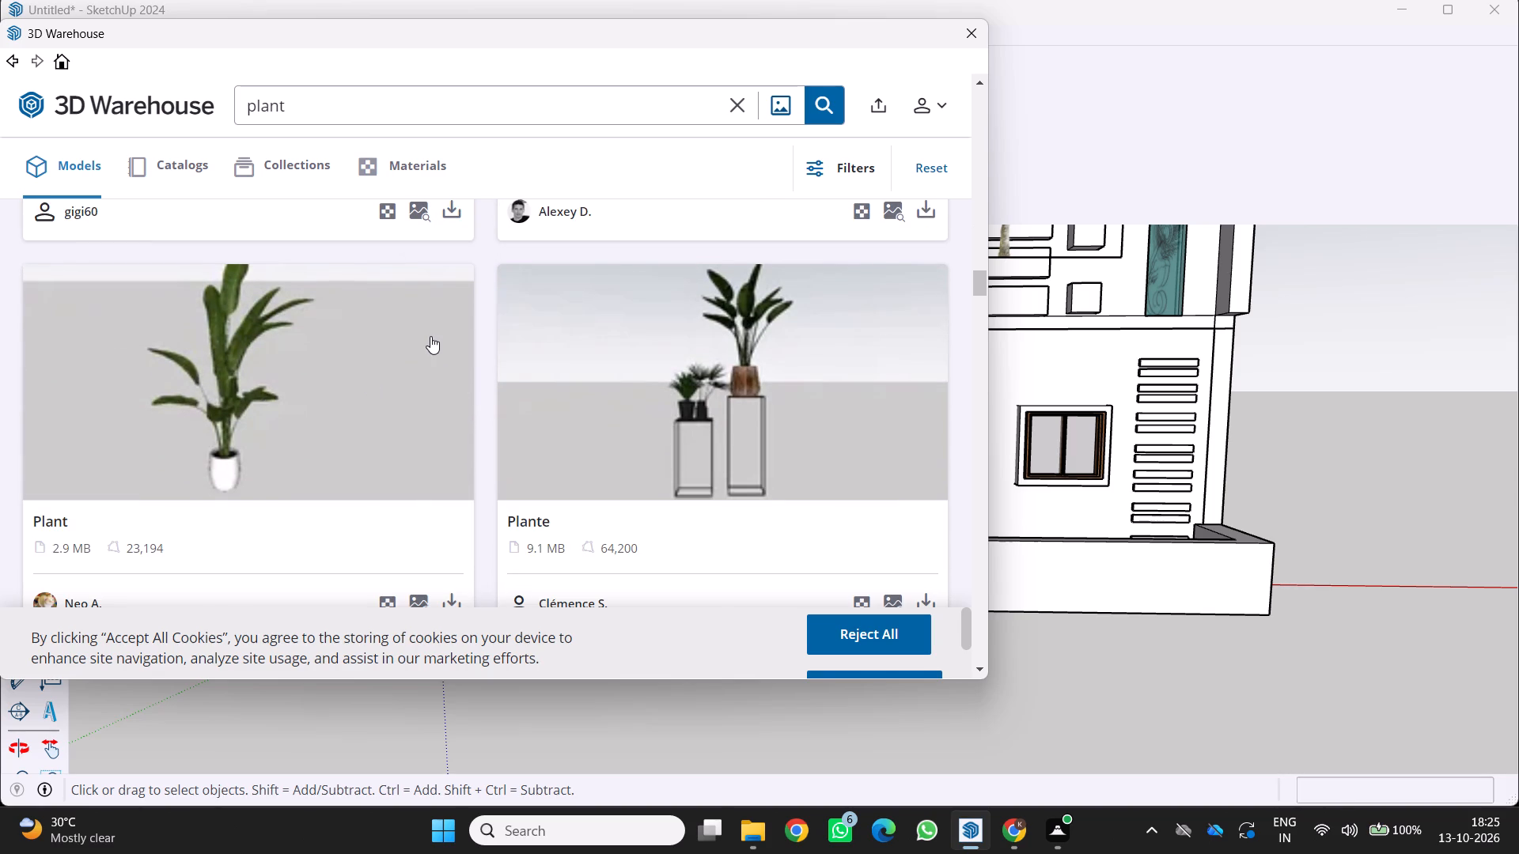
pyautogui.scroll(-3, 474, 425)
pyautogui.scroll(-4, 513, 565)
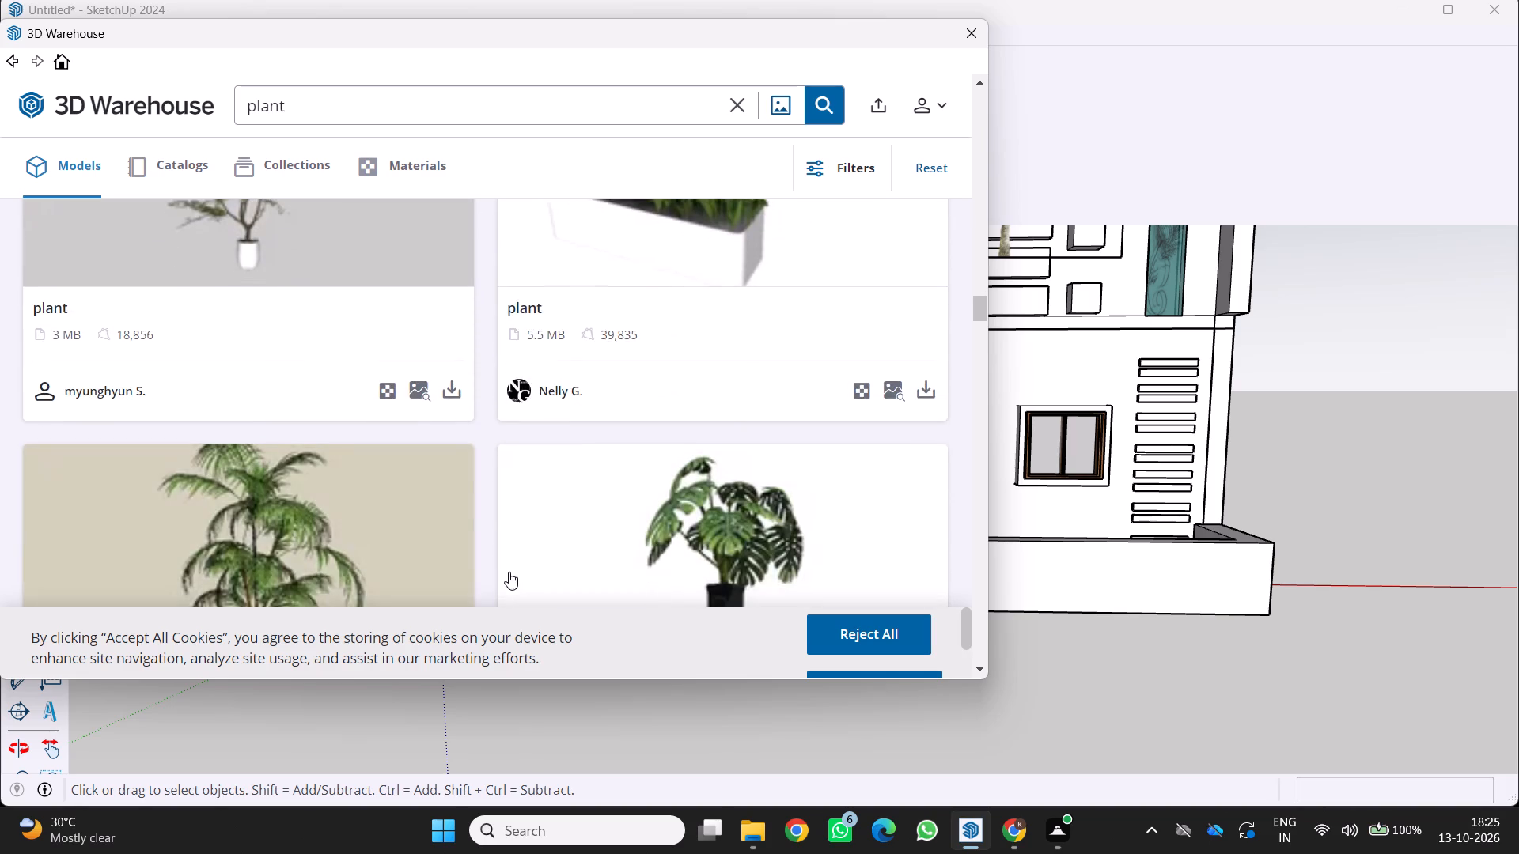
pyautogui.scroll(-8, 509, 572)
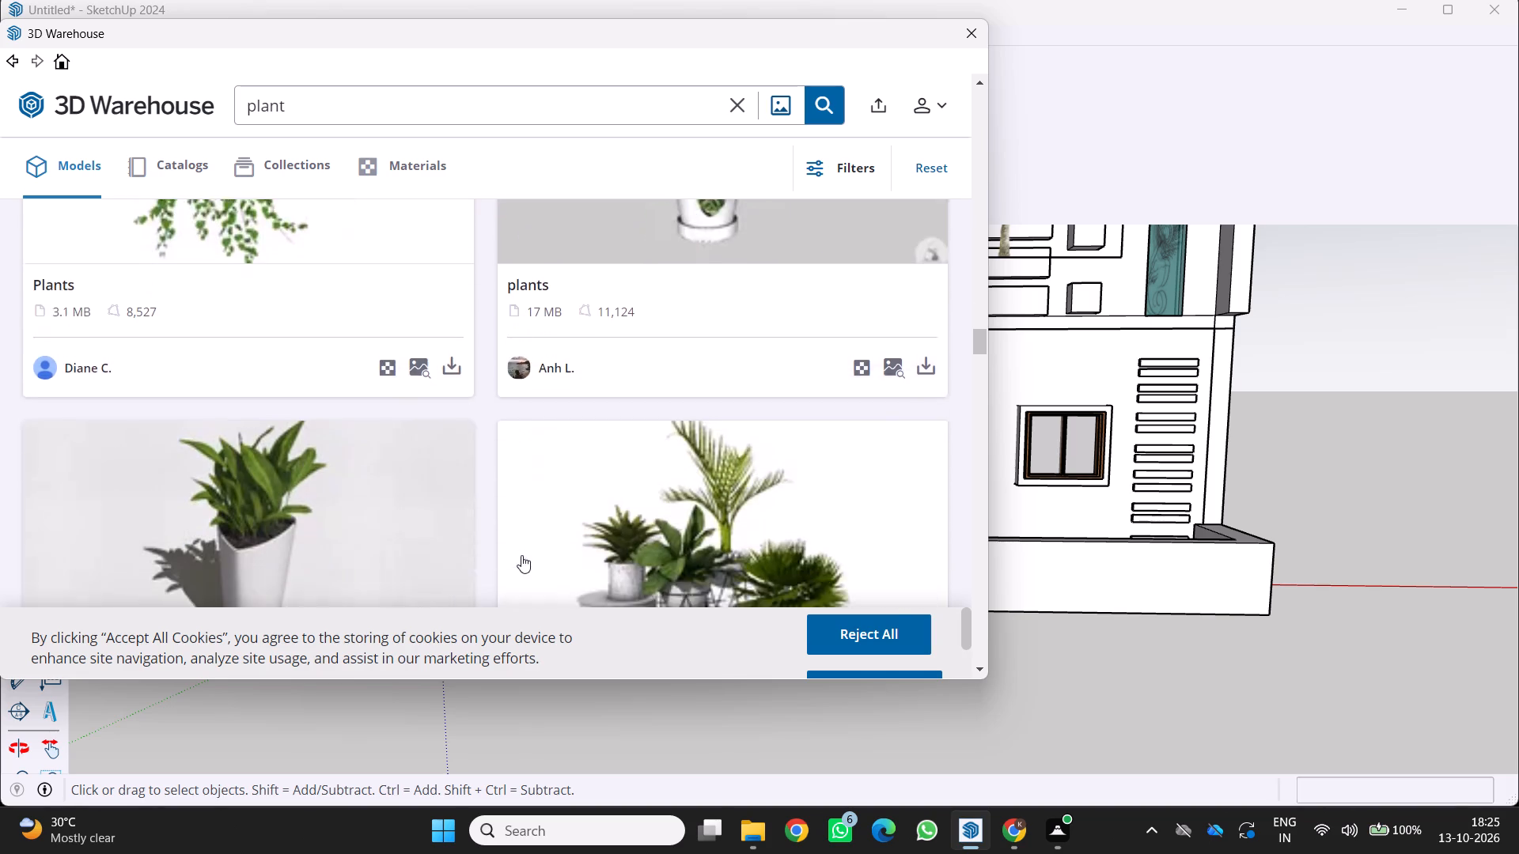
pyautogui.scroll(-5, 521, 555)
pyautogui.scroll(-3, 421, 480)
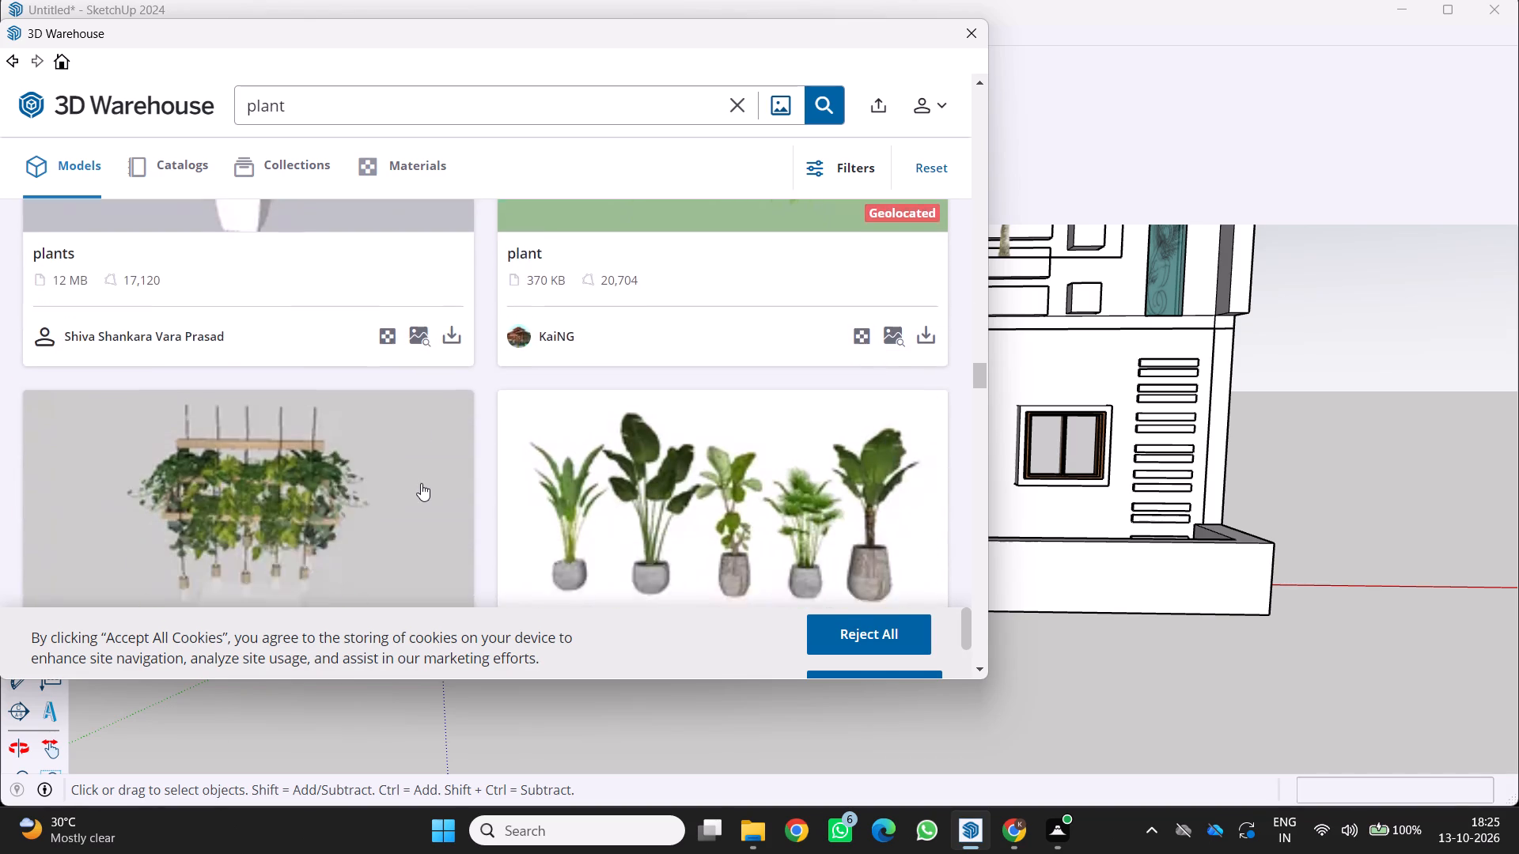
pyautogui.scroll(-9, 411, 489)
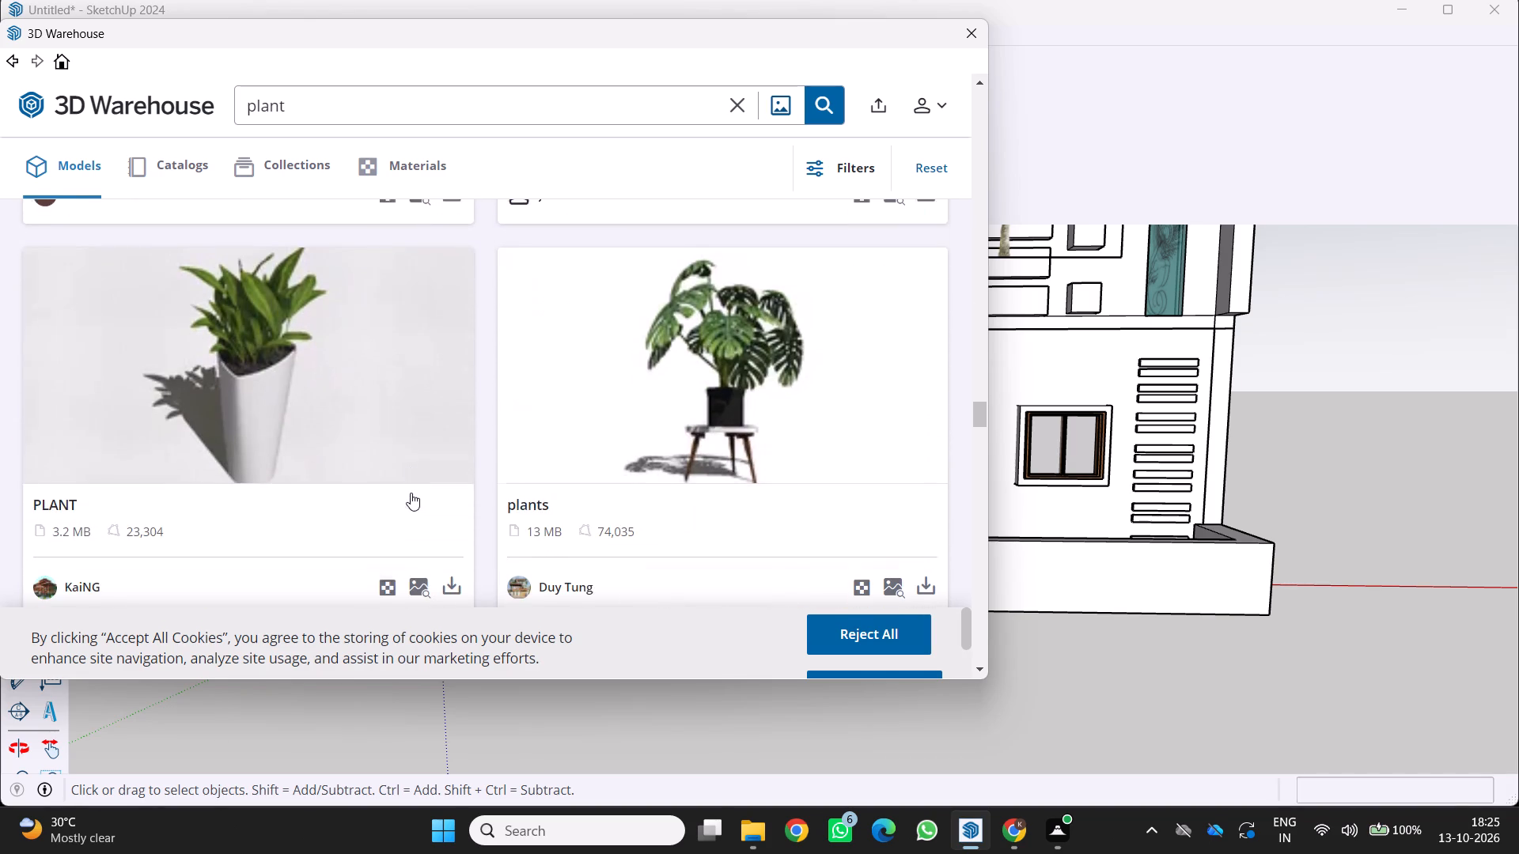
pyautogui.scroll(4, 450, 461)
pyautogui.scroll(-4, 616, 407)
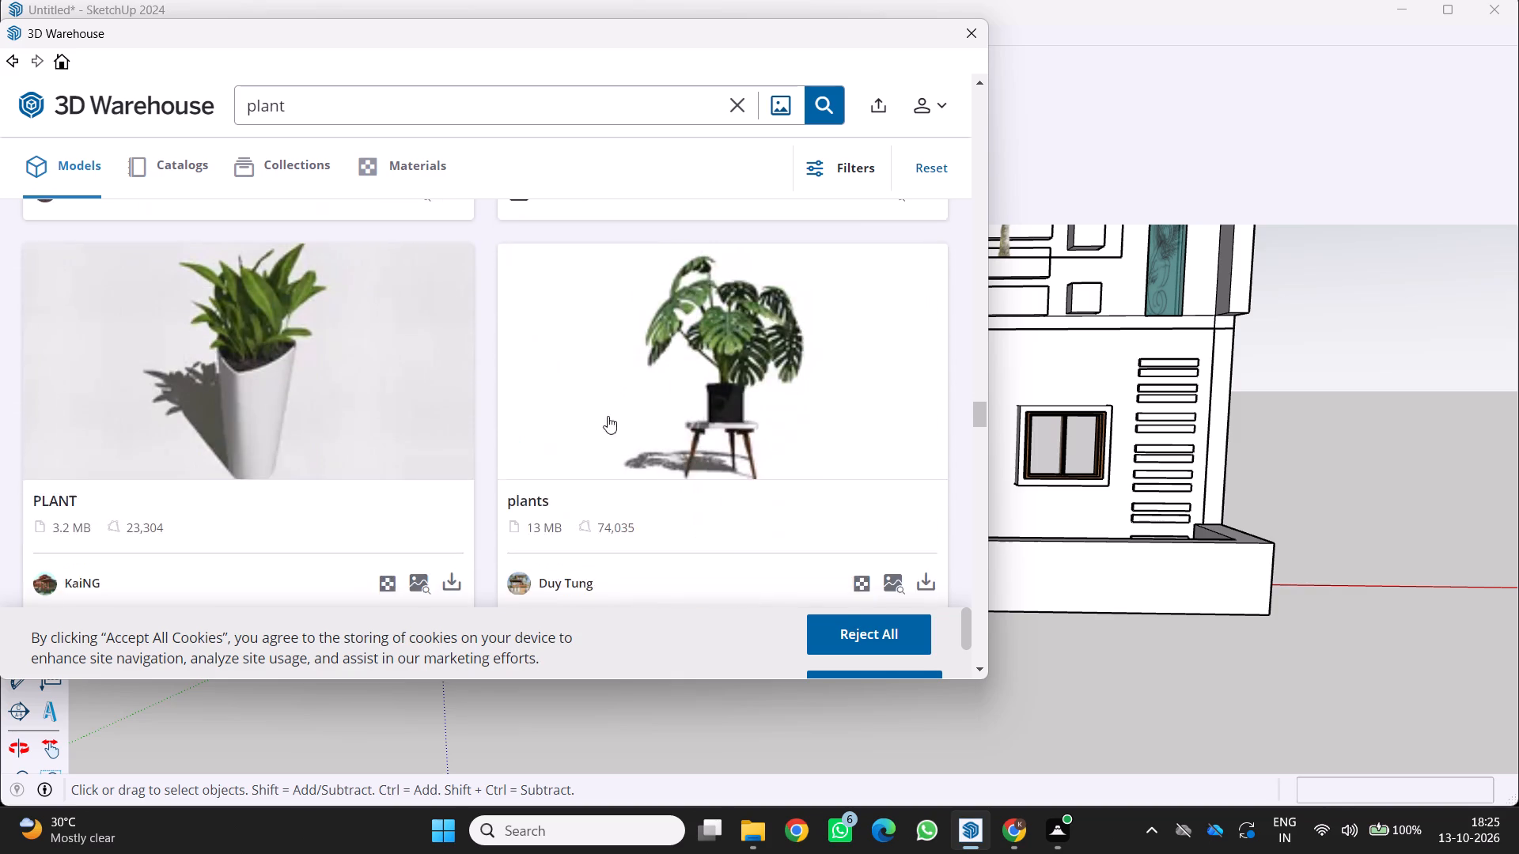
pyautogui.scroll(-19, 569, 429)
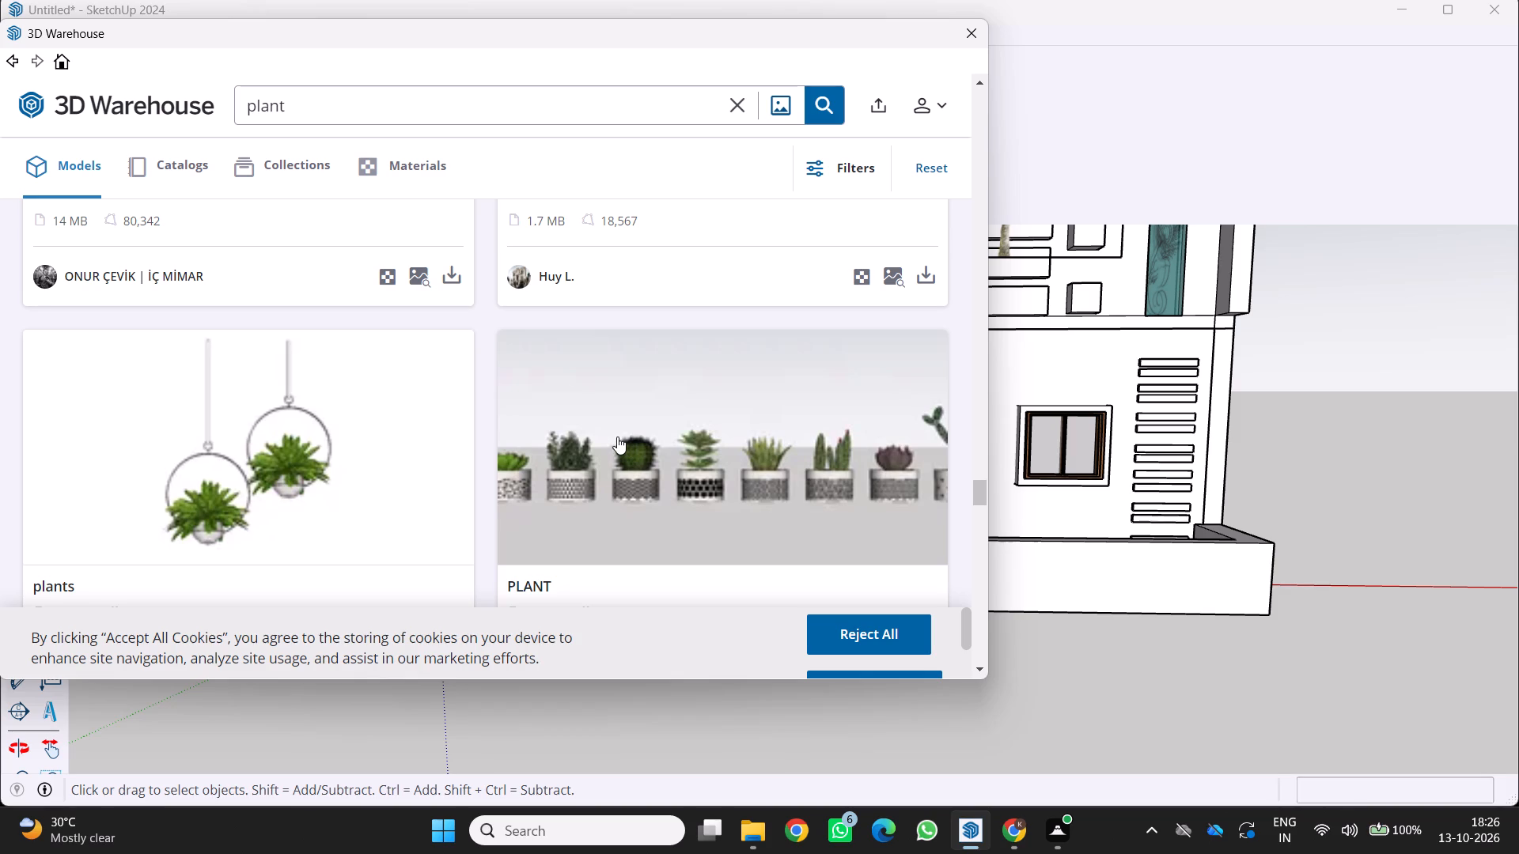
pyautogui.scroll(-4, 591, 455)
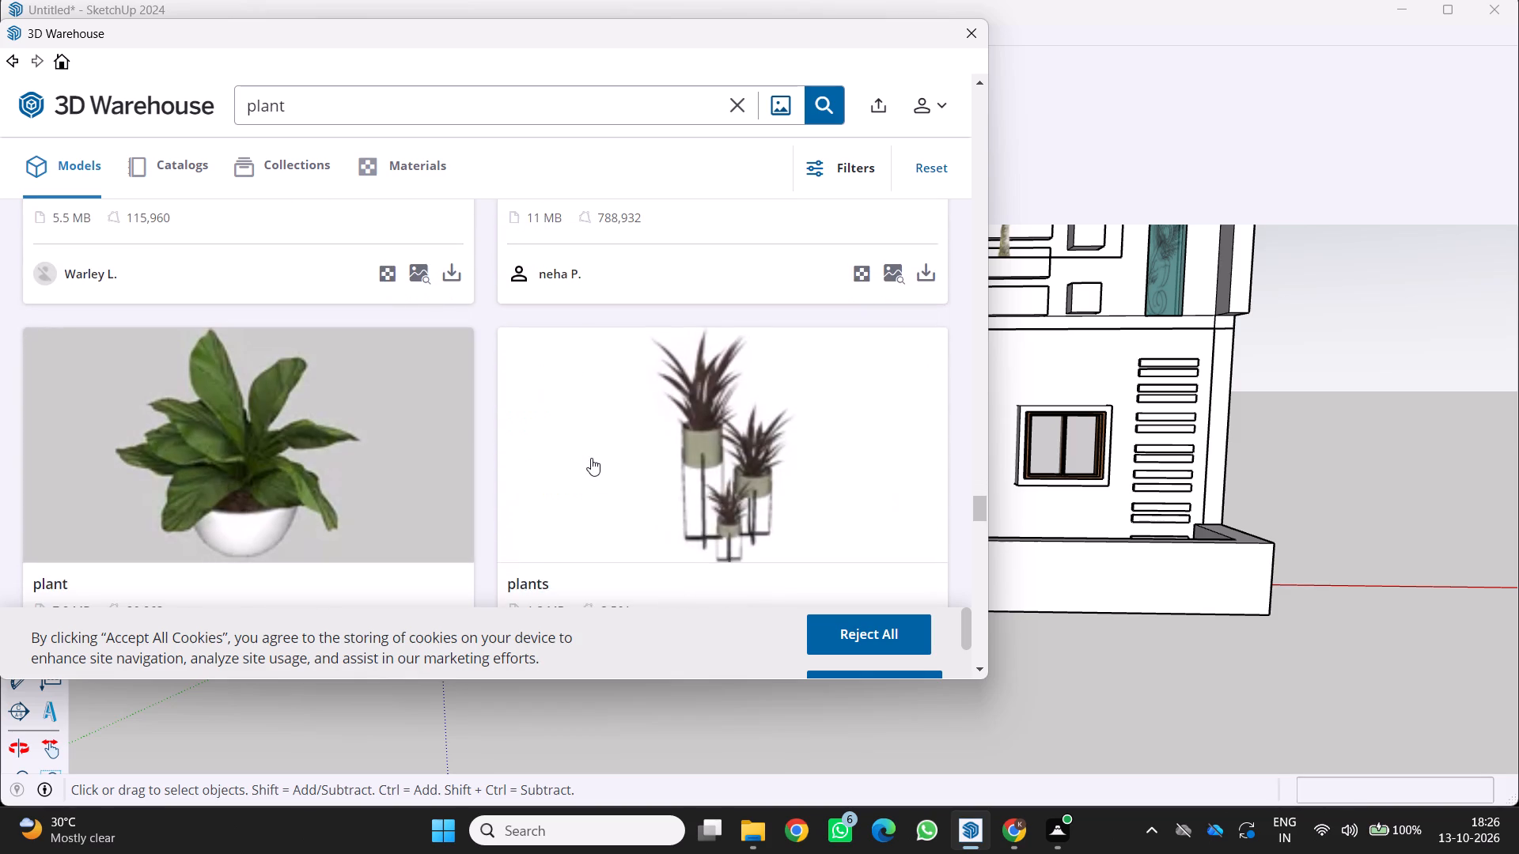
pyautogui.scroll(-5, 591, 458)
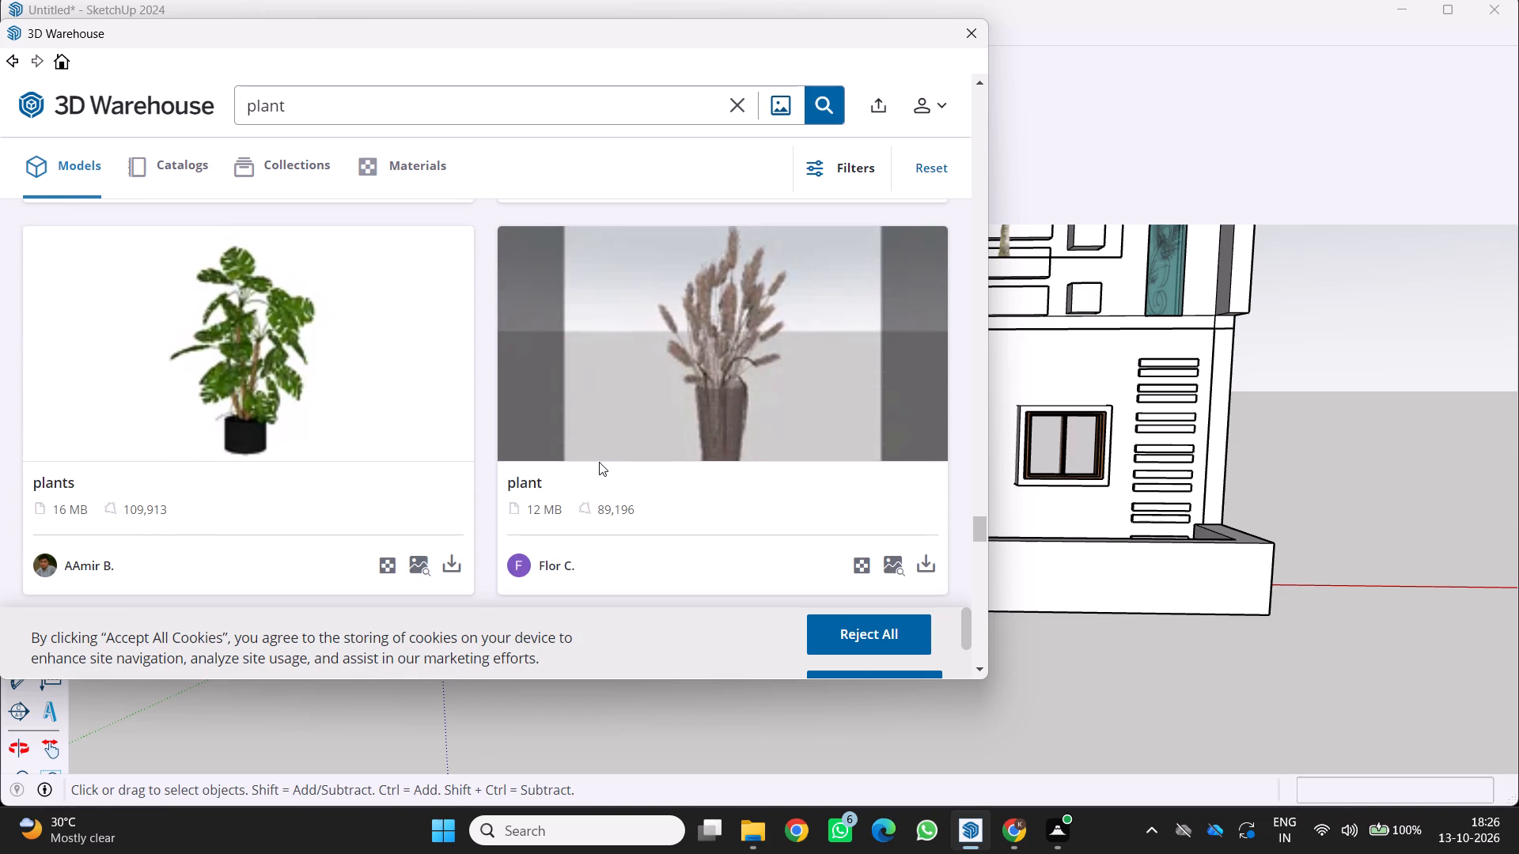
pyautogui.scroll(-9, 597, 462)
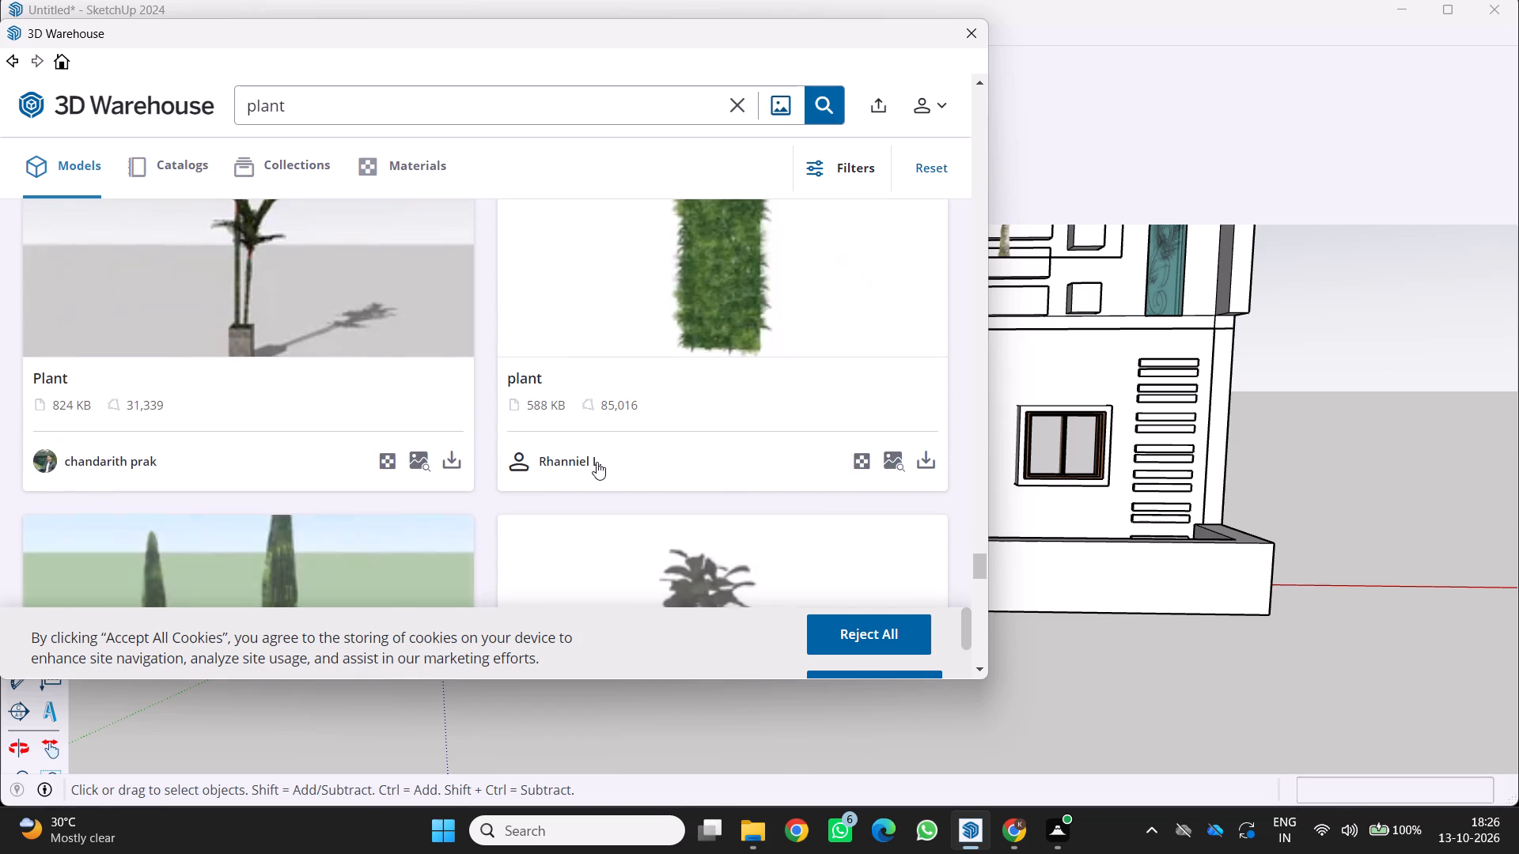
pyautogui.scroll(1, 589, 461)
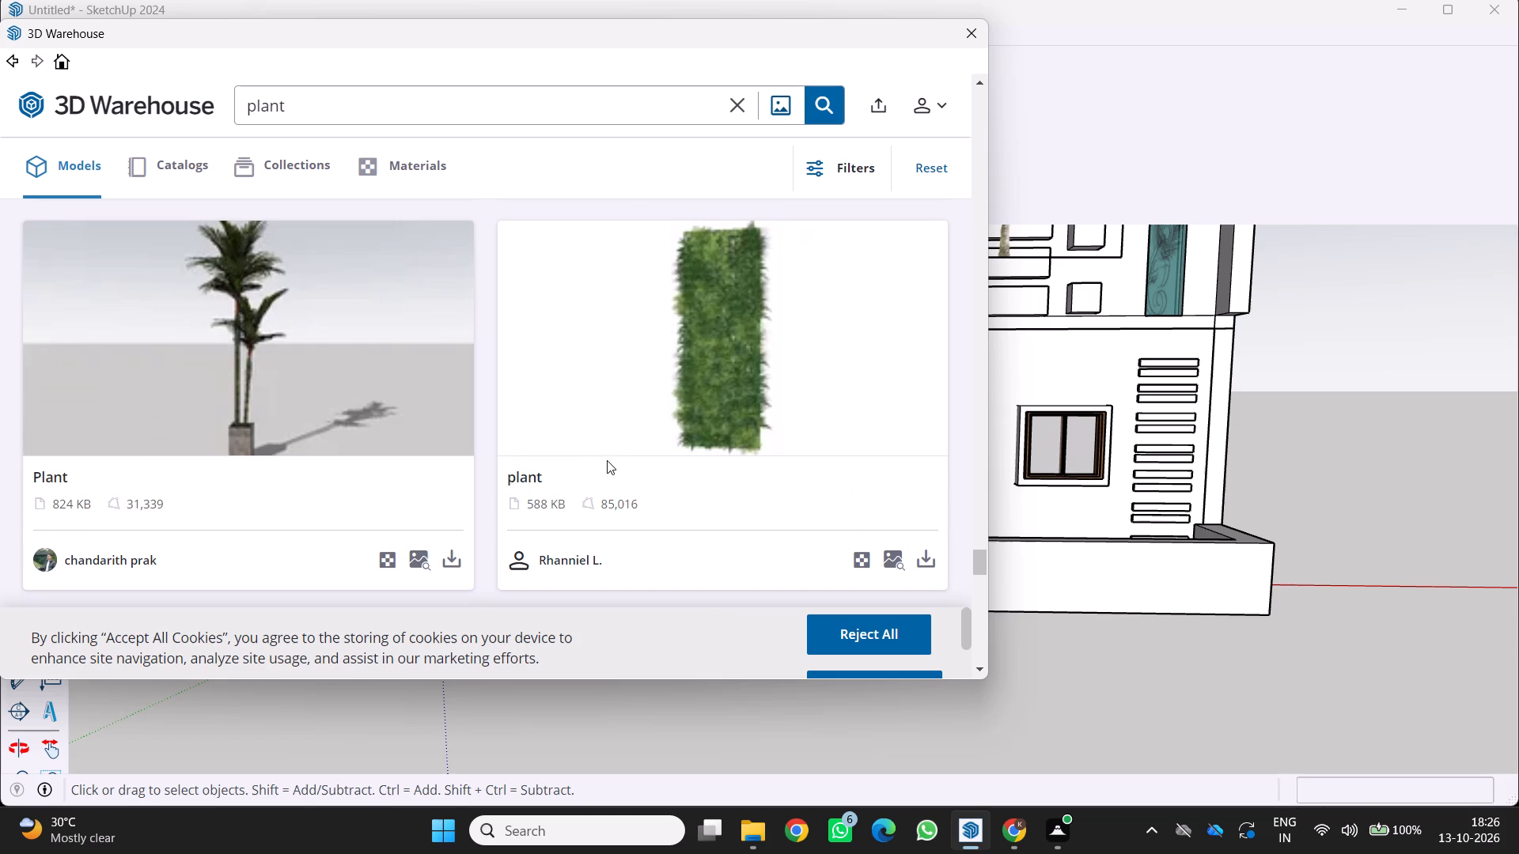
pyautogui.scroll(2, 583, 467)
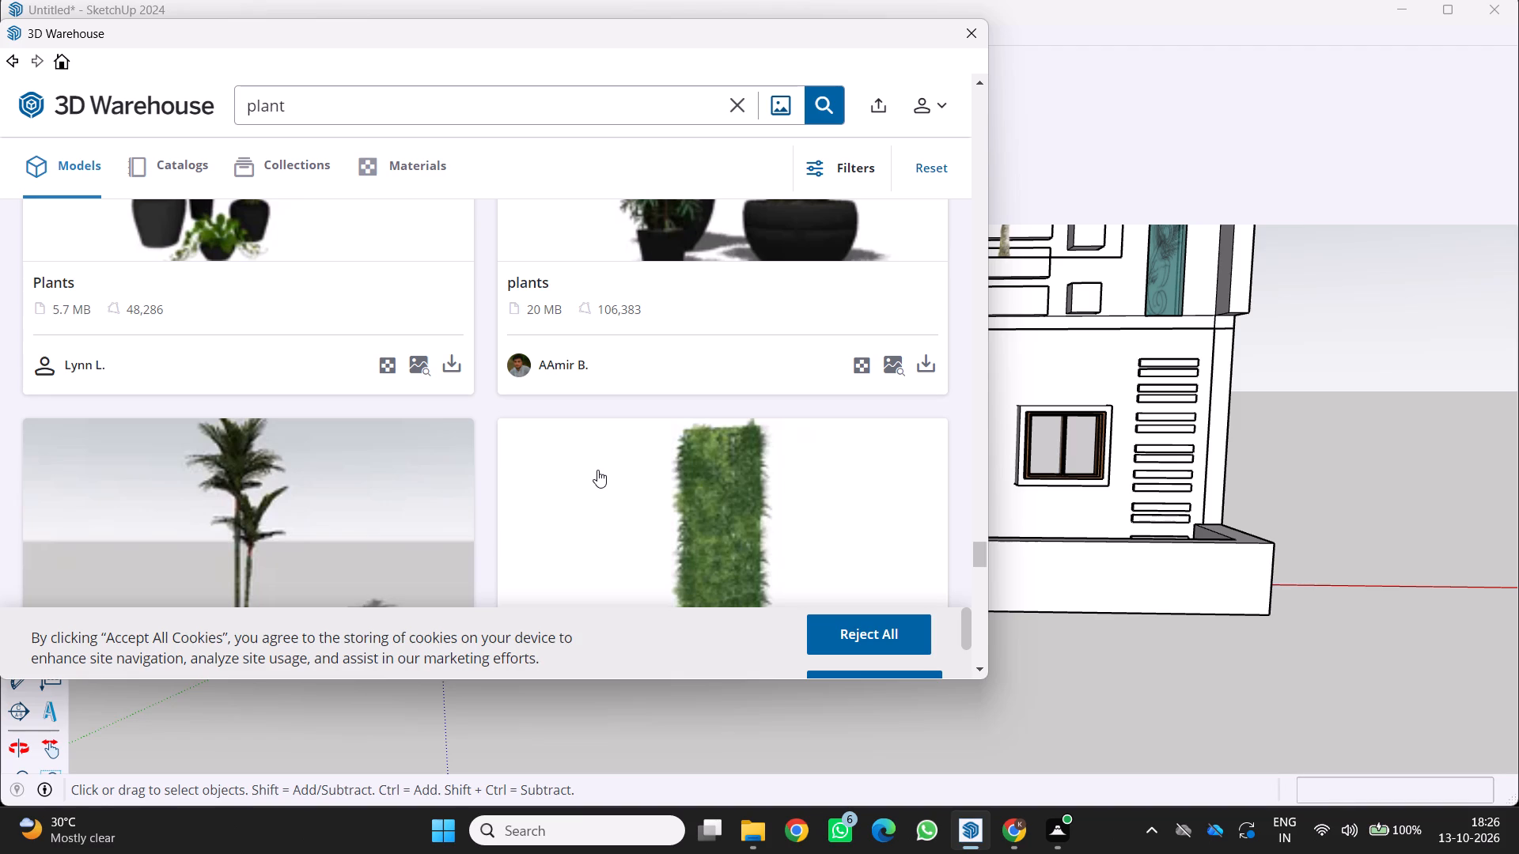
pyautogui.scroll(-4, 613, 447)
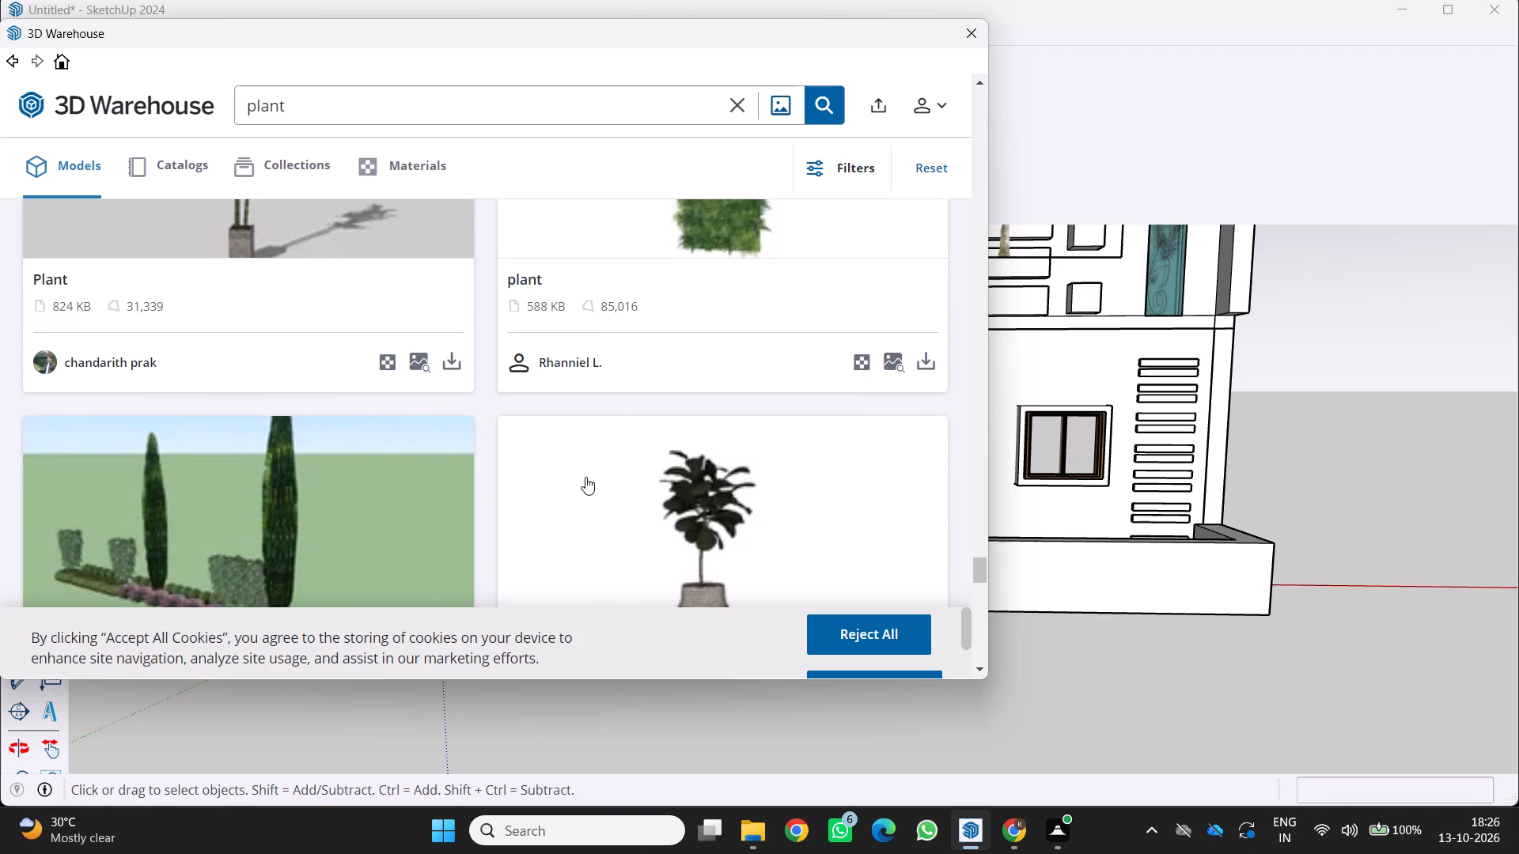
pyautogui.scroll(-3, 581, 482)
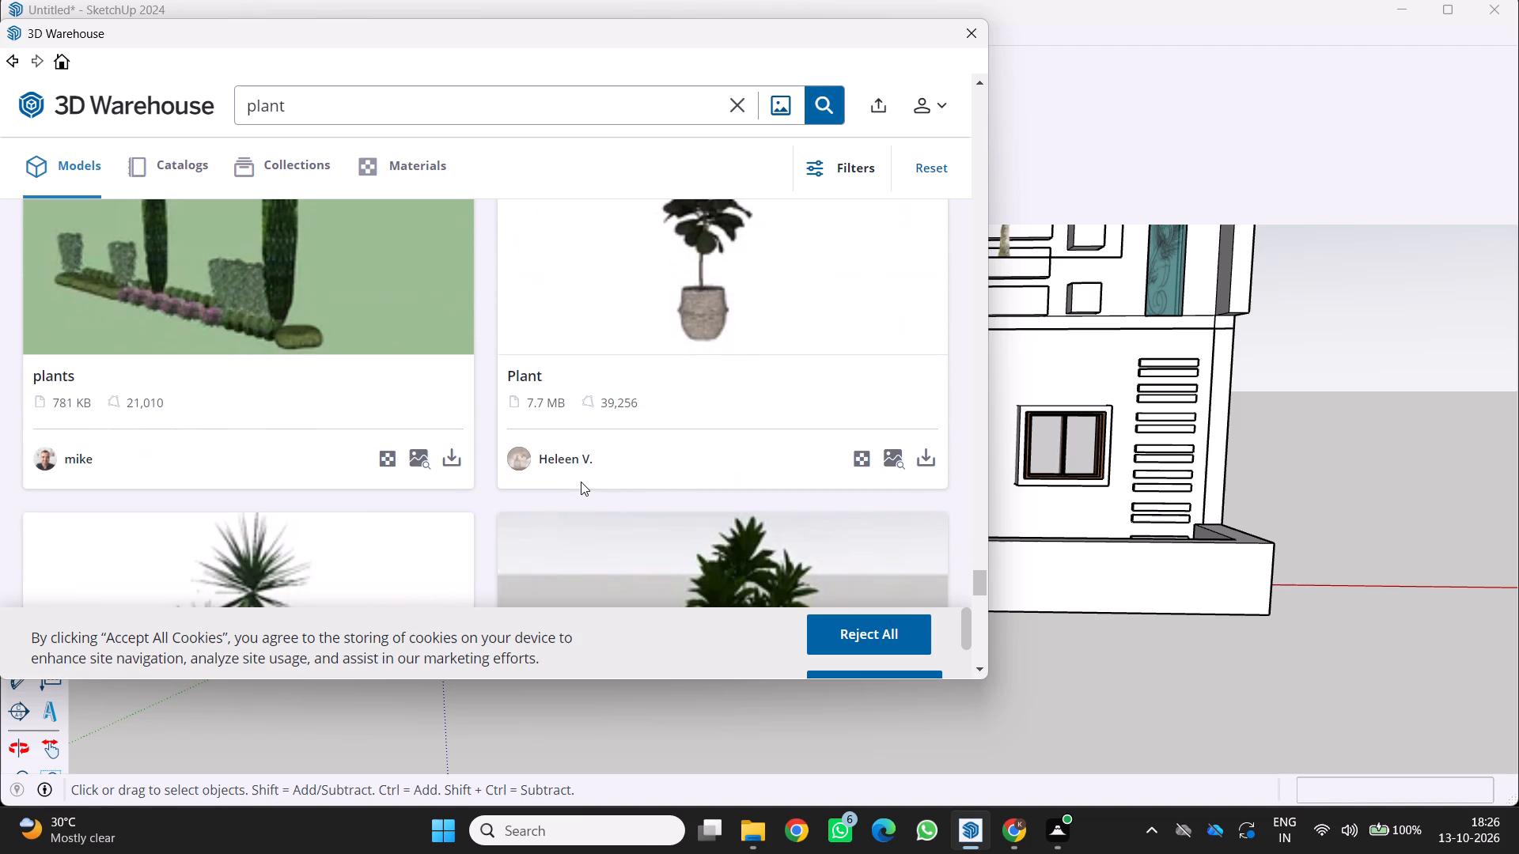
pyautogui.scroll(-9, 578, 480)
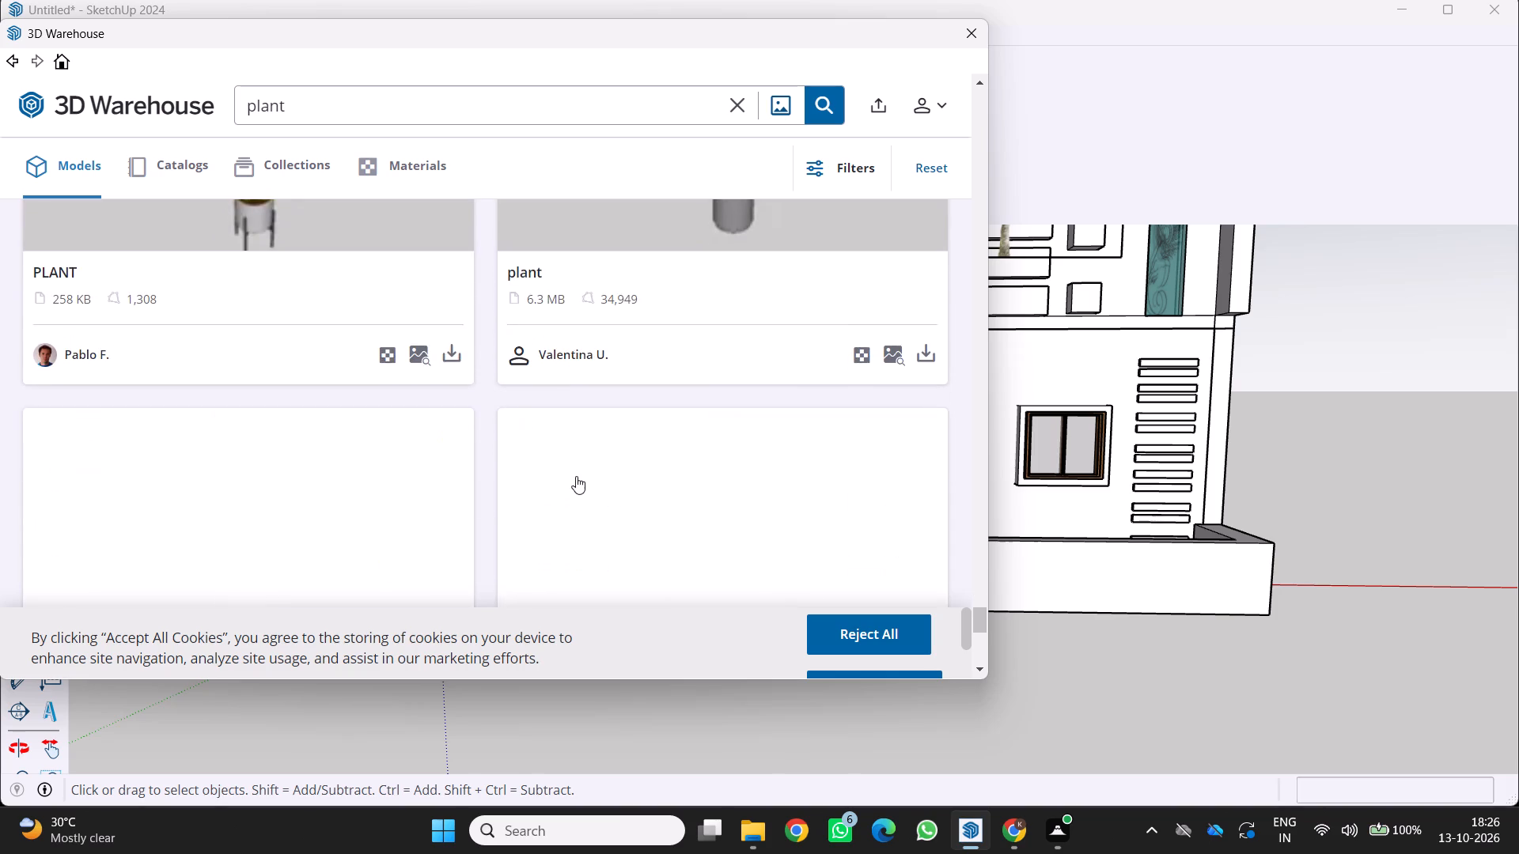
pyautogui.scroll(-8, 576, 476)
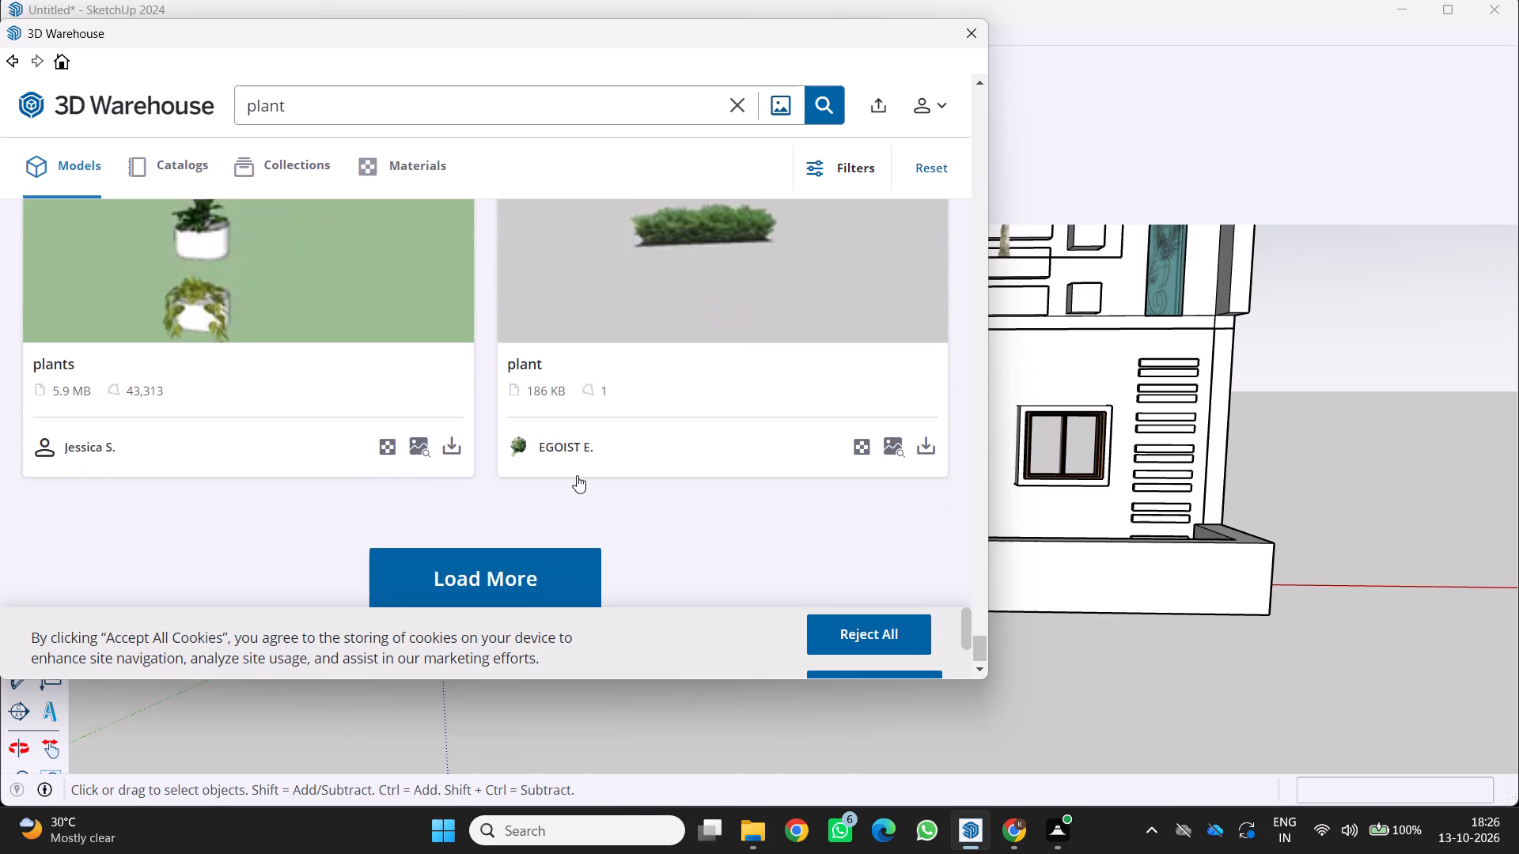
pyautogui.scroll(-5, 574, 475)
pyautogui.scroll(5, 574, 474)
pyautogui.scroll(2, 510, 435)
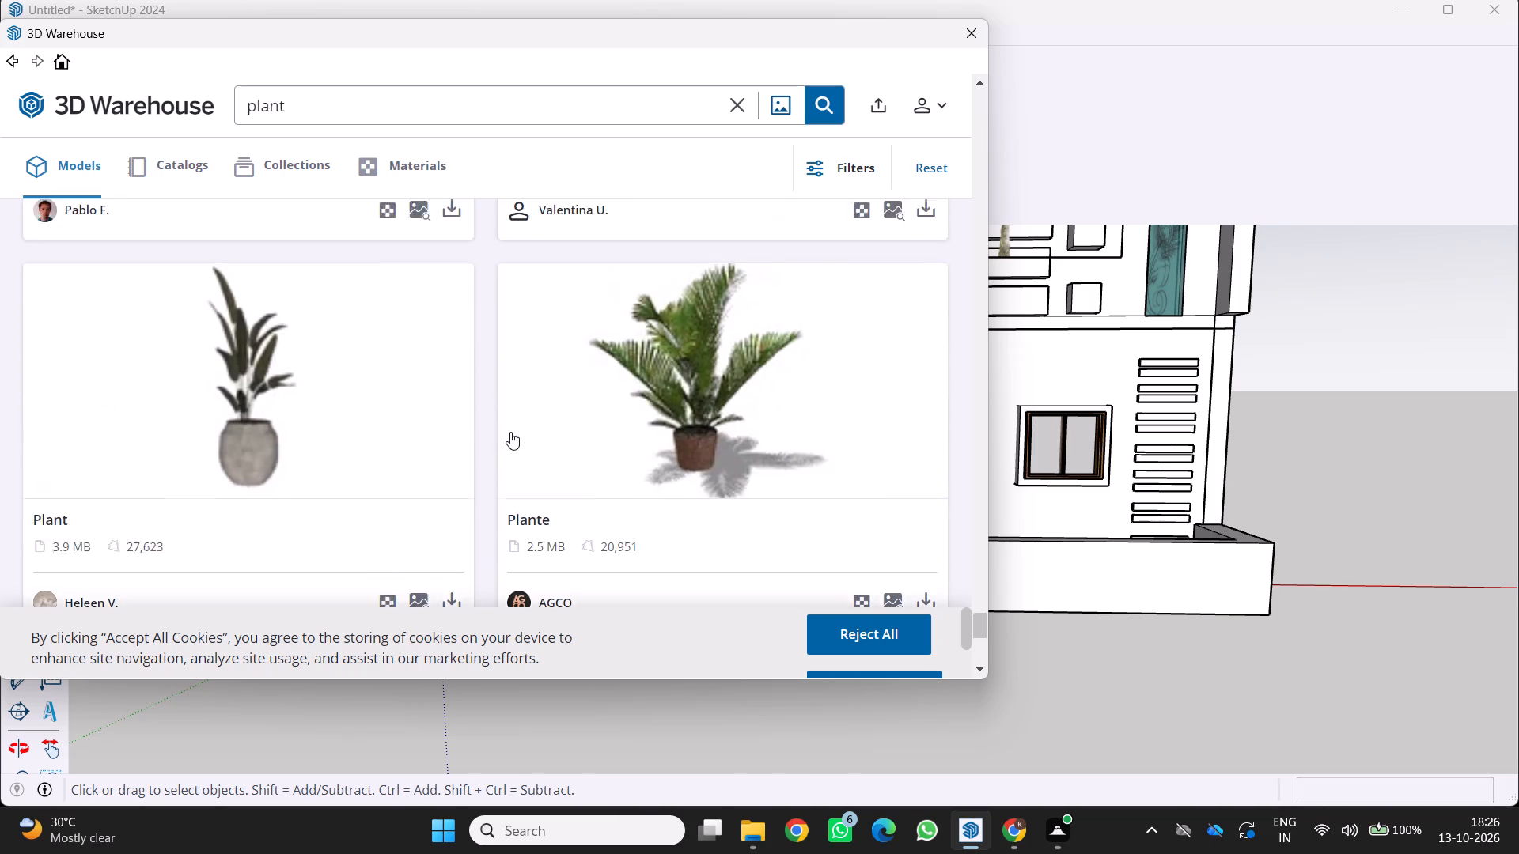
pyautogui.scroll(1, 510, 432)
pyautogui.scroll(5, 377, 372)
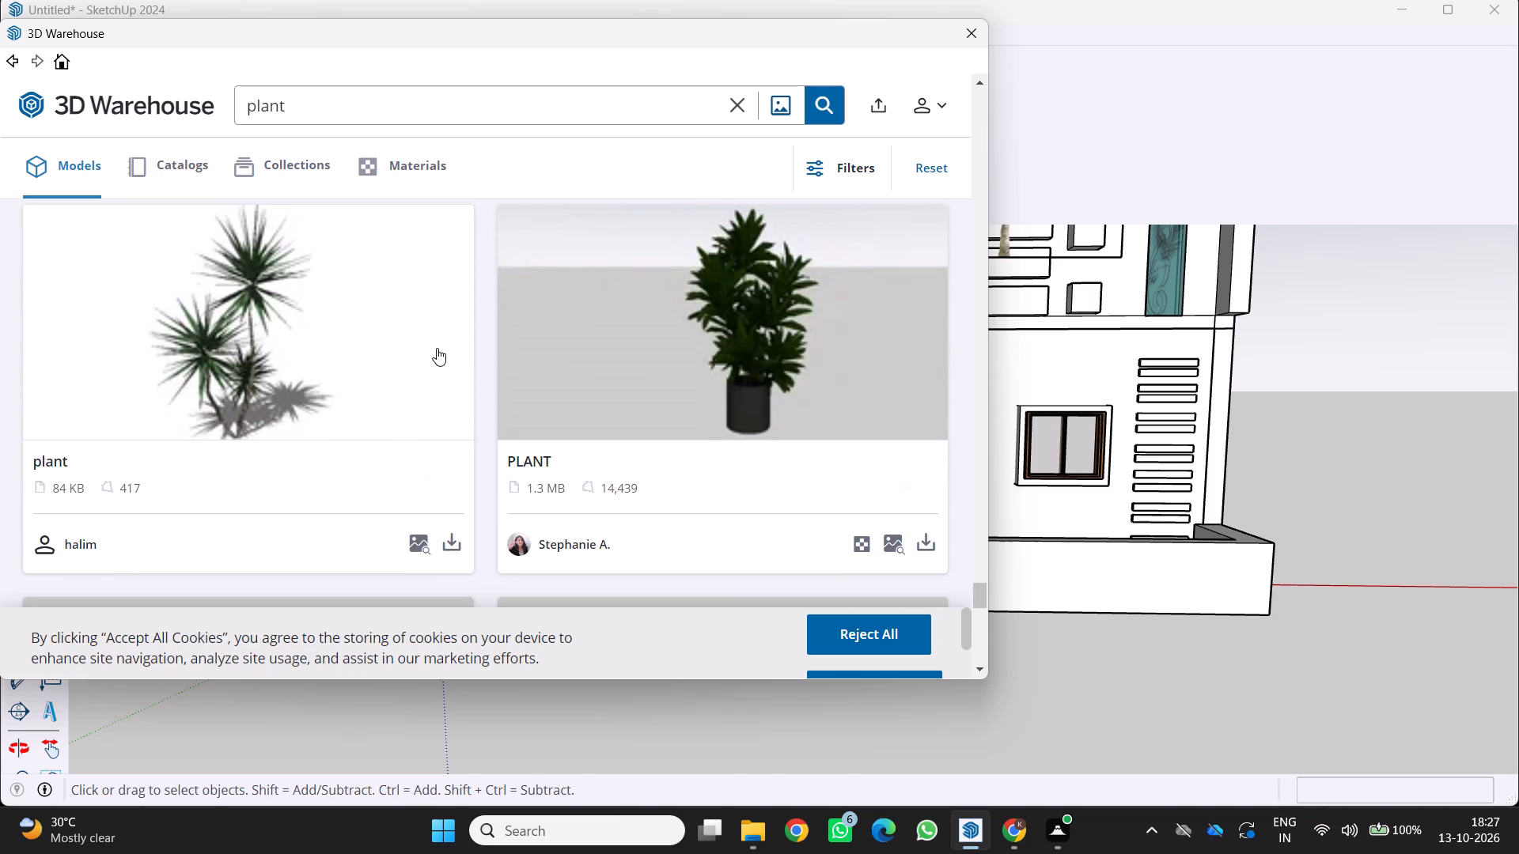
pyautogui.scroll(2, 449, 346)
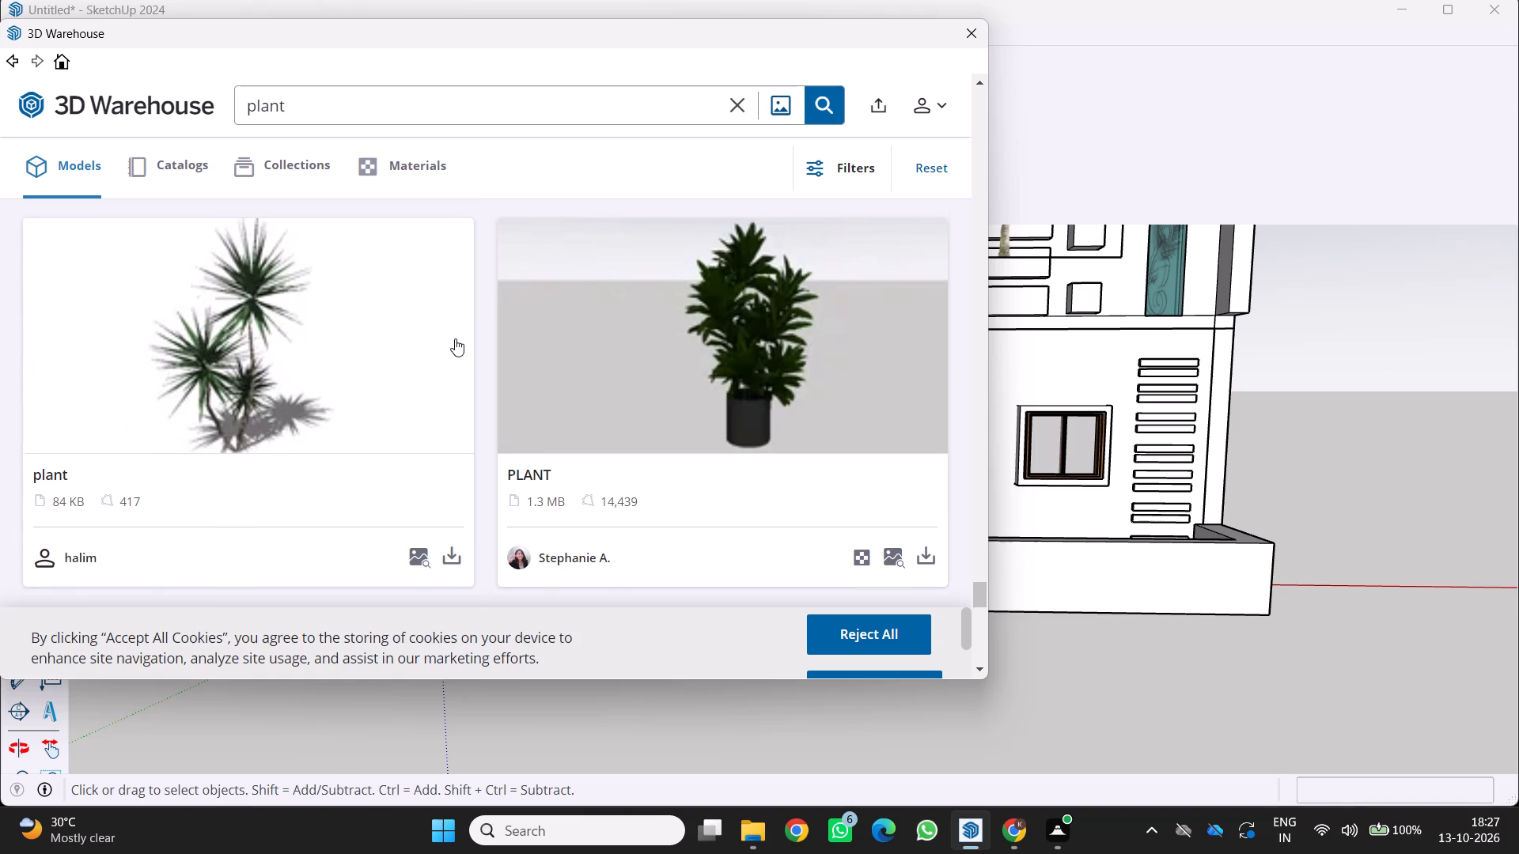
pyautogui.scroll(7, 455, 338)
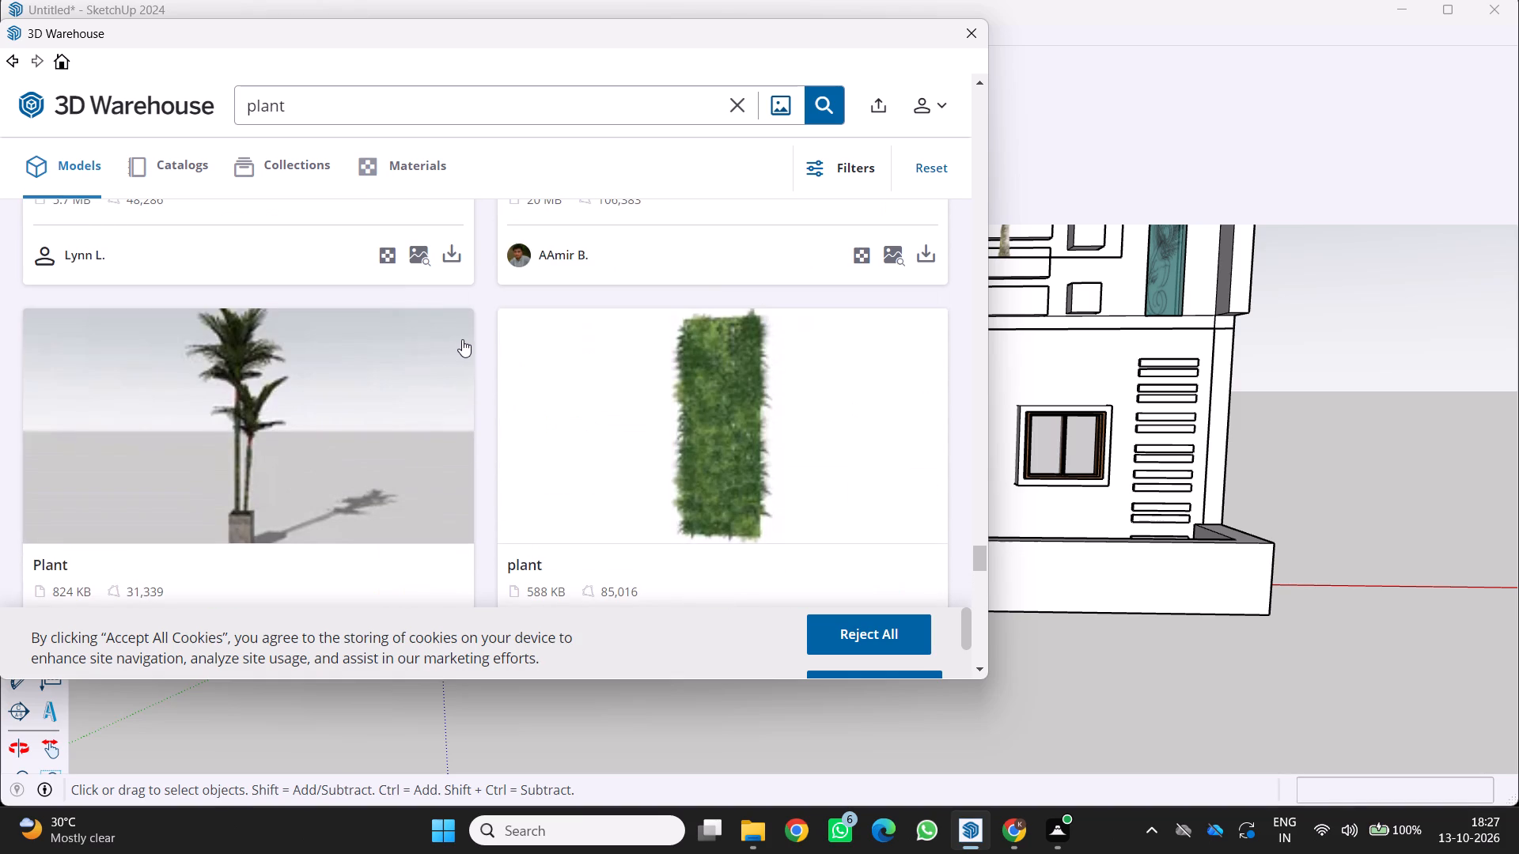
# Load the 824 KB twin-trunk potted palm named "Plant" directly into the model and bring it to the front planter for placement.
pyautogui.scroll(-3, 394, 425)
pyautogui.click(453, 353)
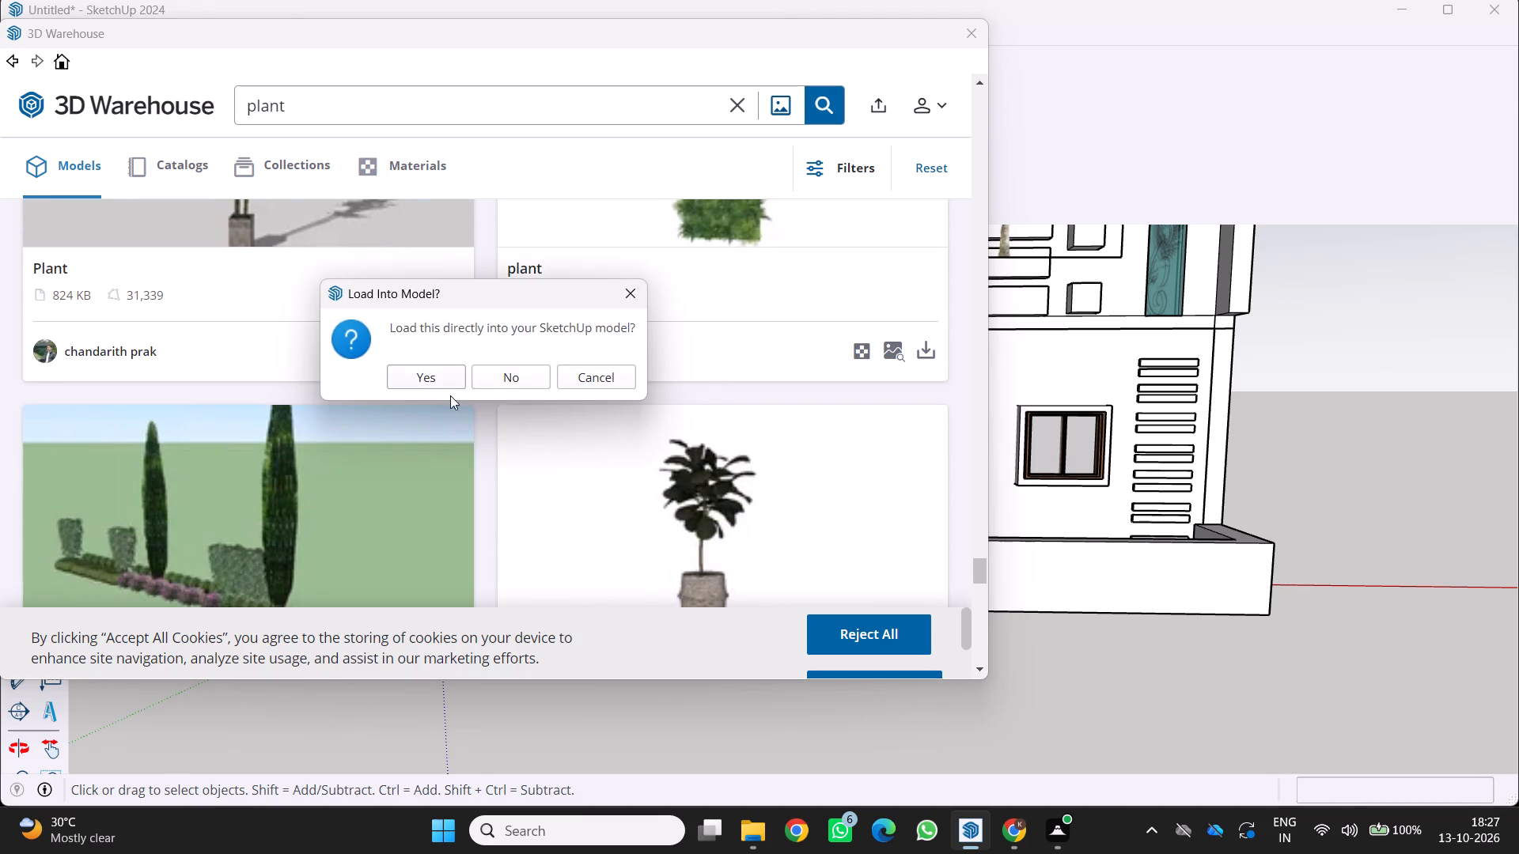
pyautogui.click(439, 384)
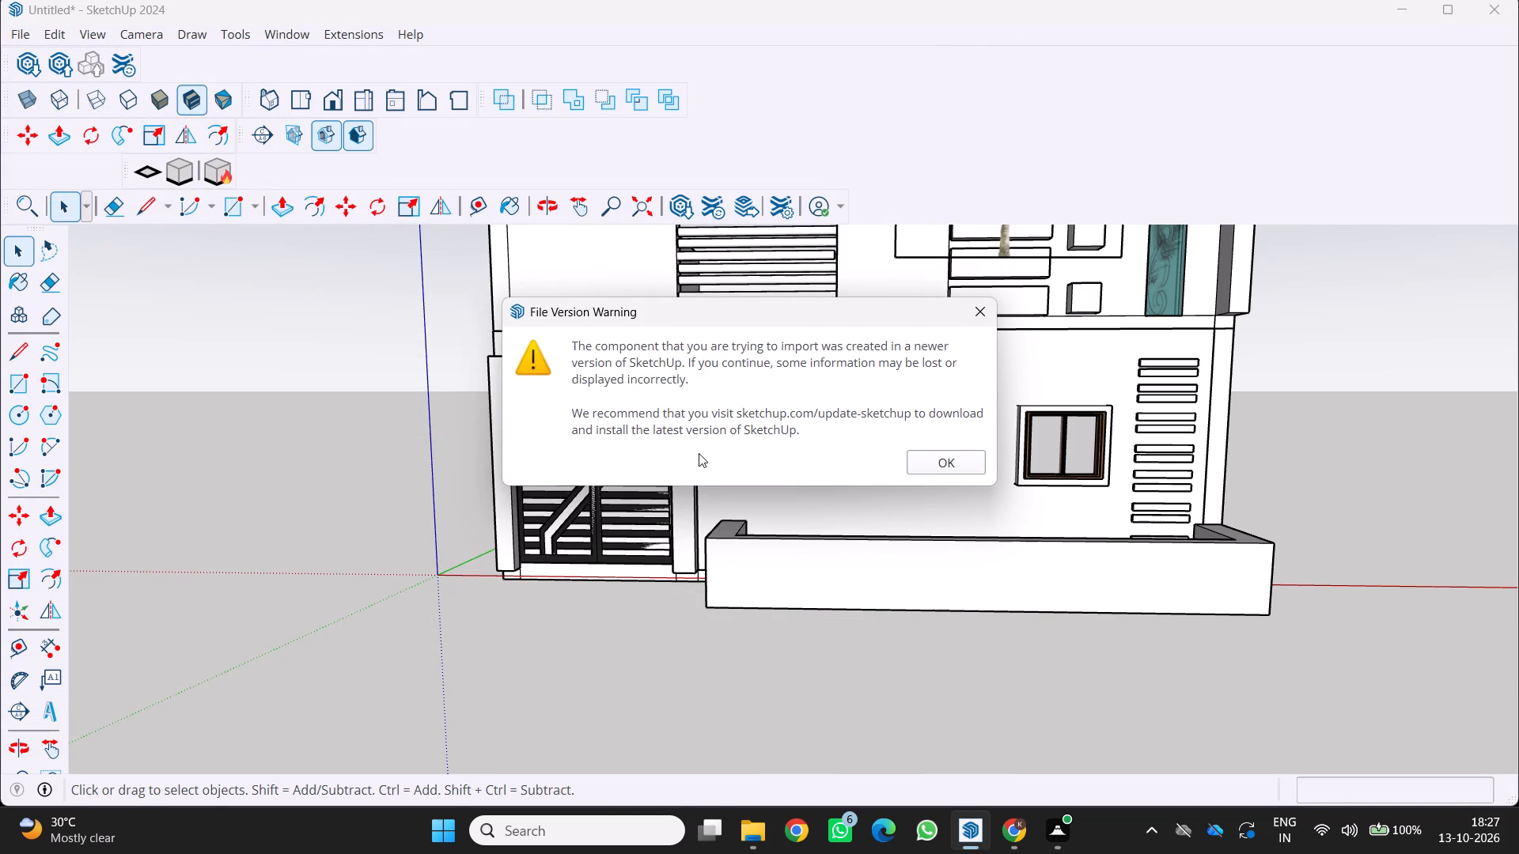
pyautogui.click(935, 480)
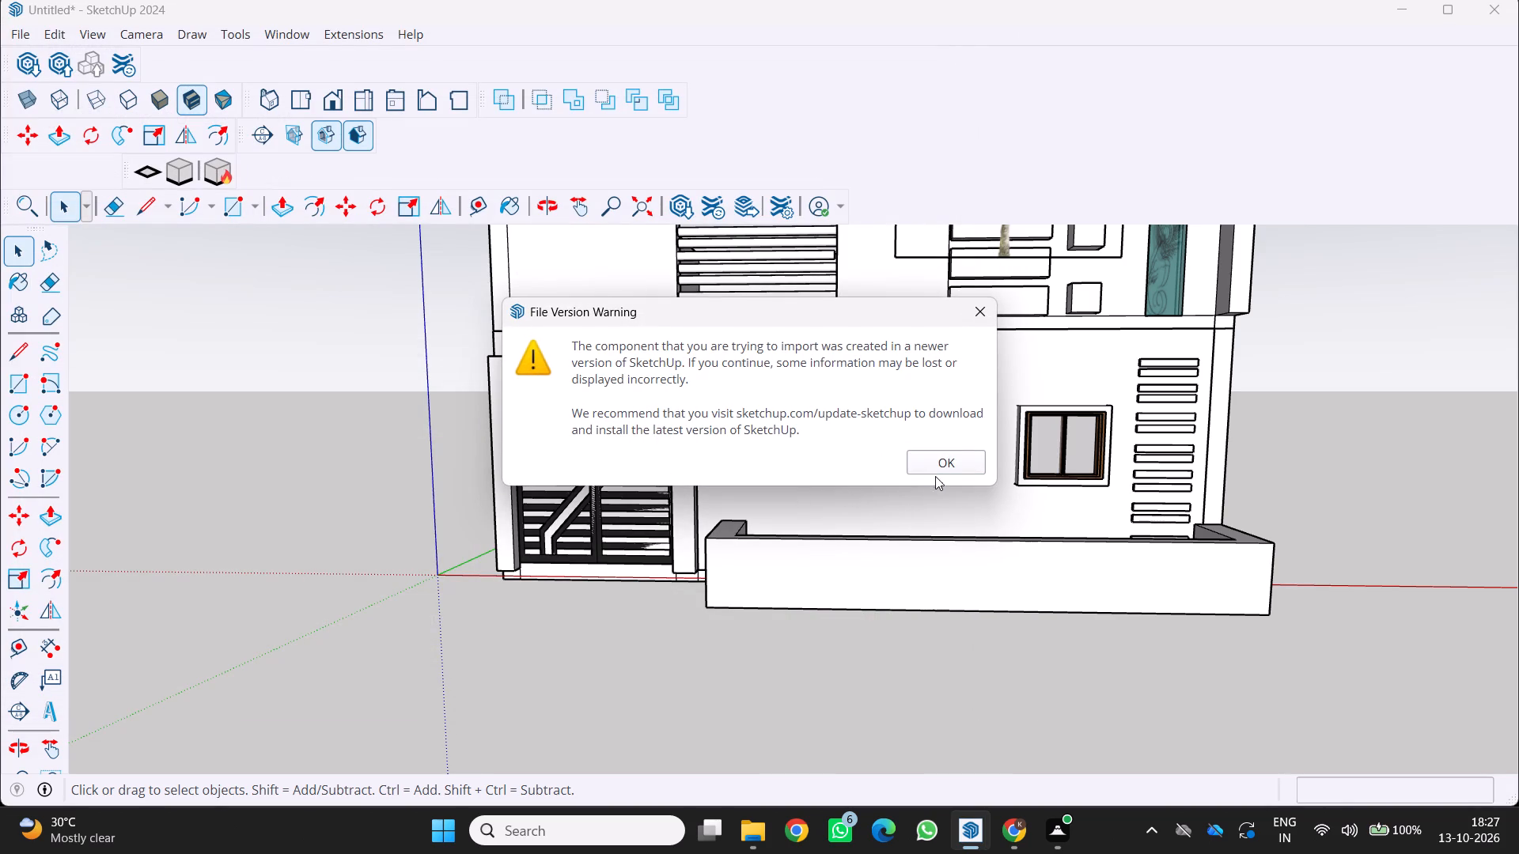
pyautogui.click(937, 474)
pyautogui.scroll(2, 767, 572)
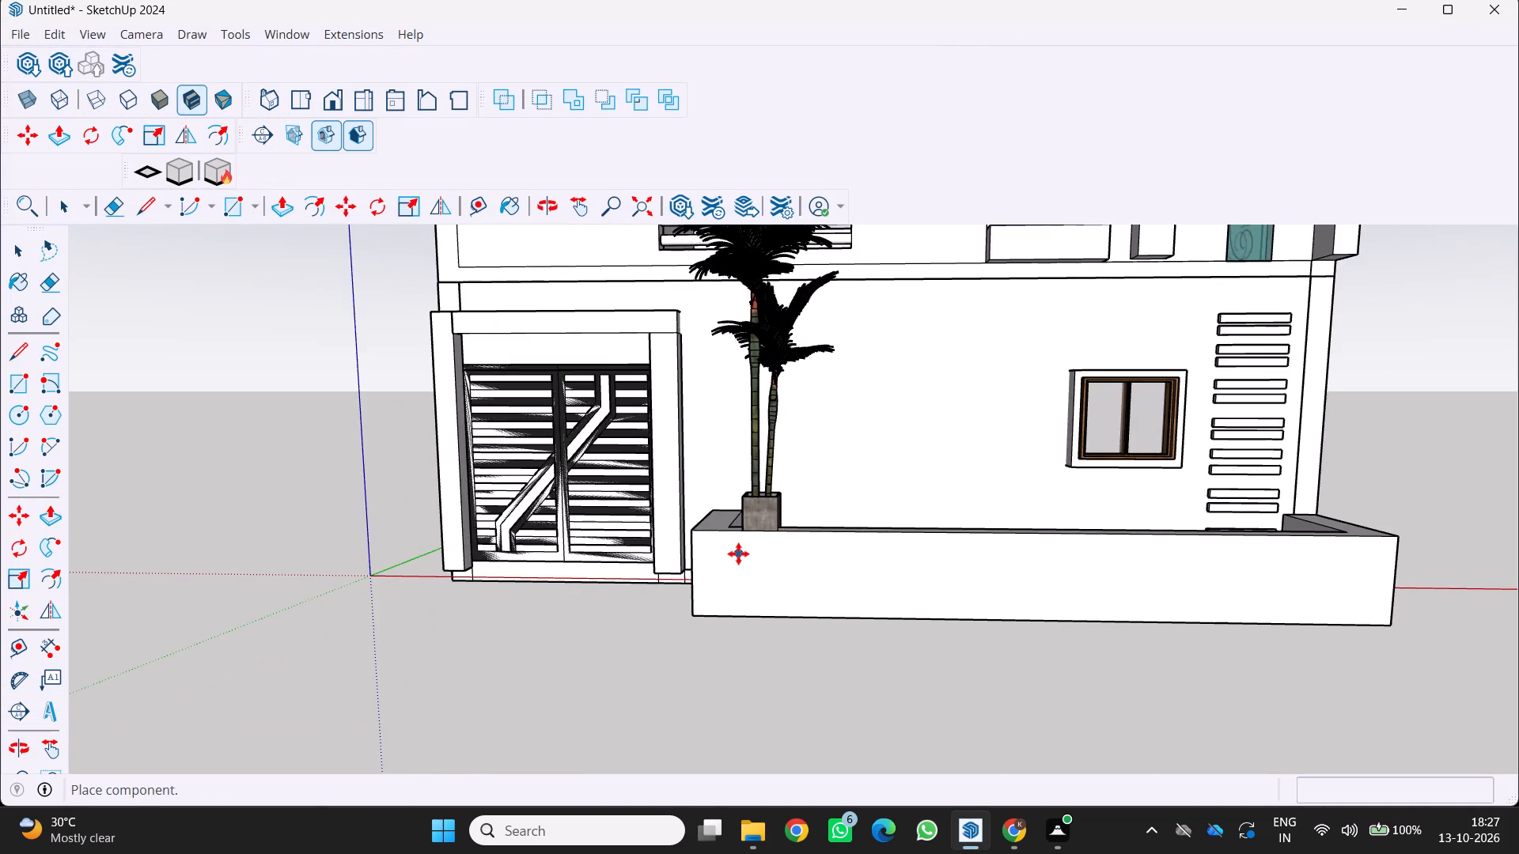
pyautogui.moveTo(738, 554); pyautogui.dragTo(735, 733, button='middle')
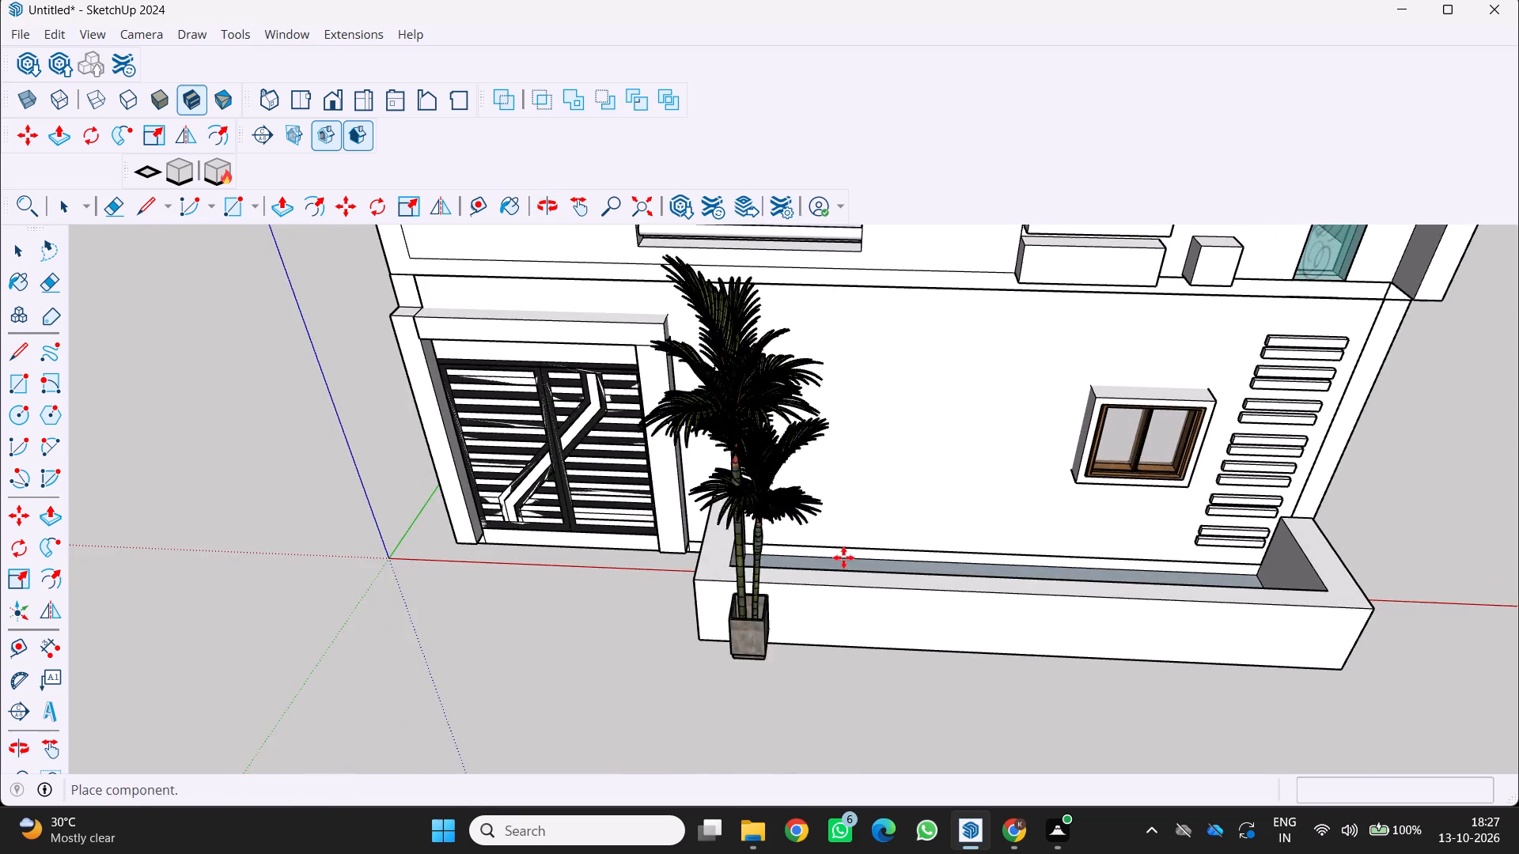
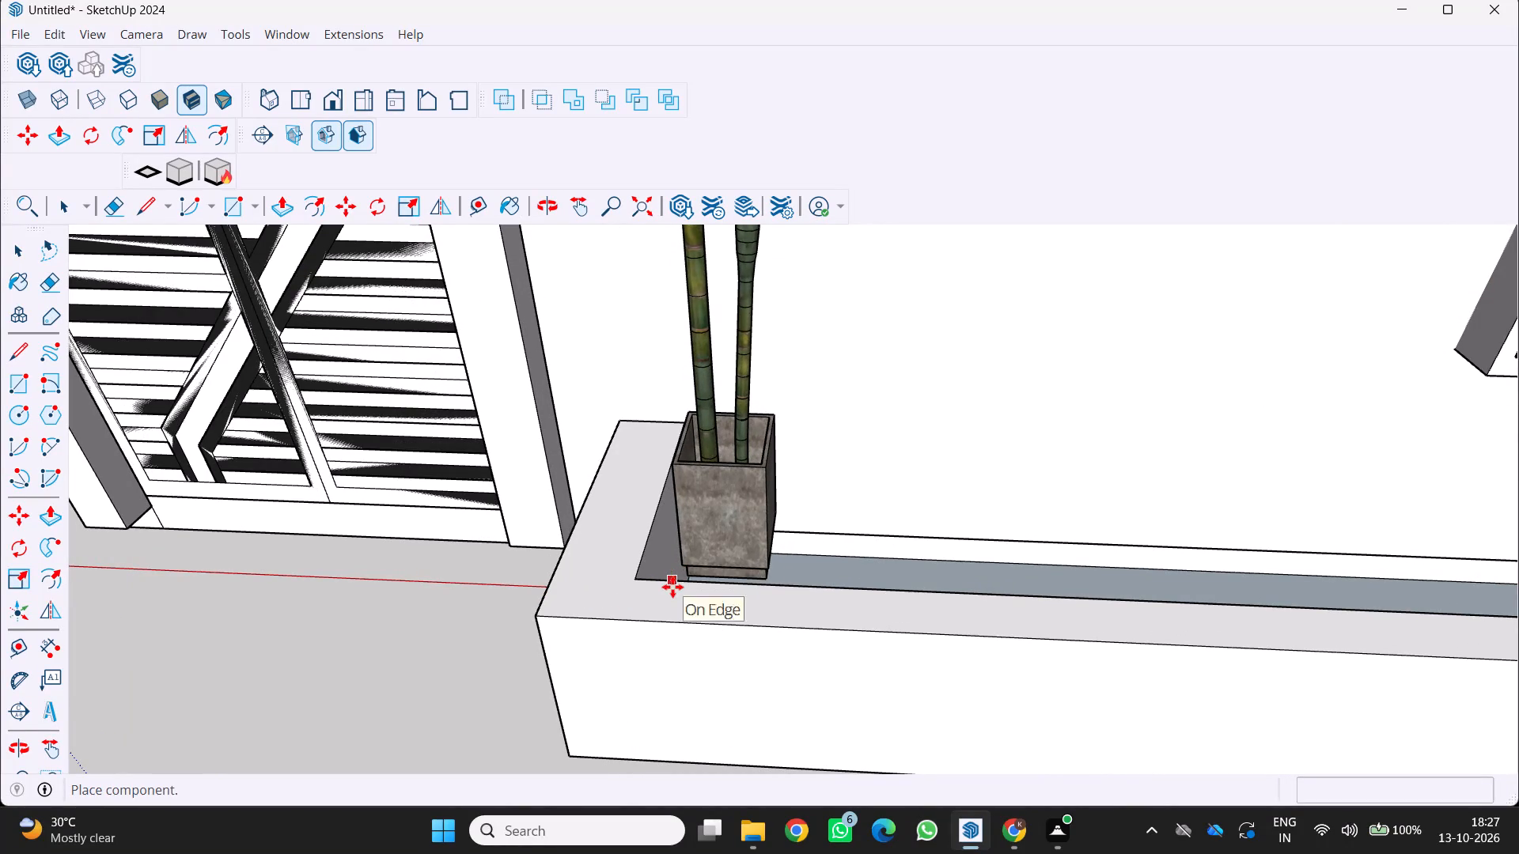
# Place the potted palm on the planter's inner front edge at the end beside the gate.
pyautogui.click(674, 589)
pyautogui.scroll(-3, 673, 591)
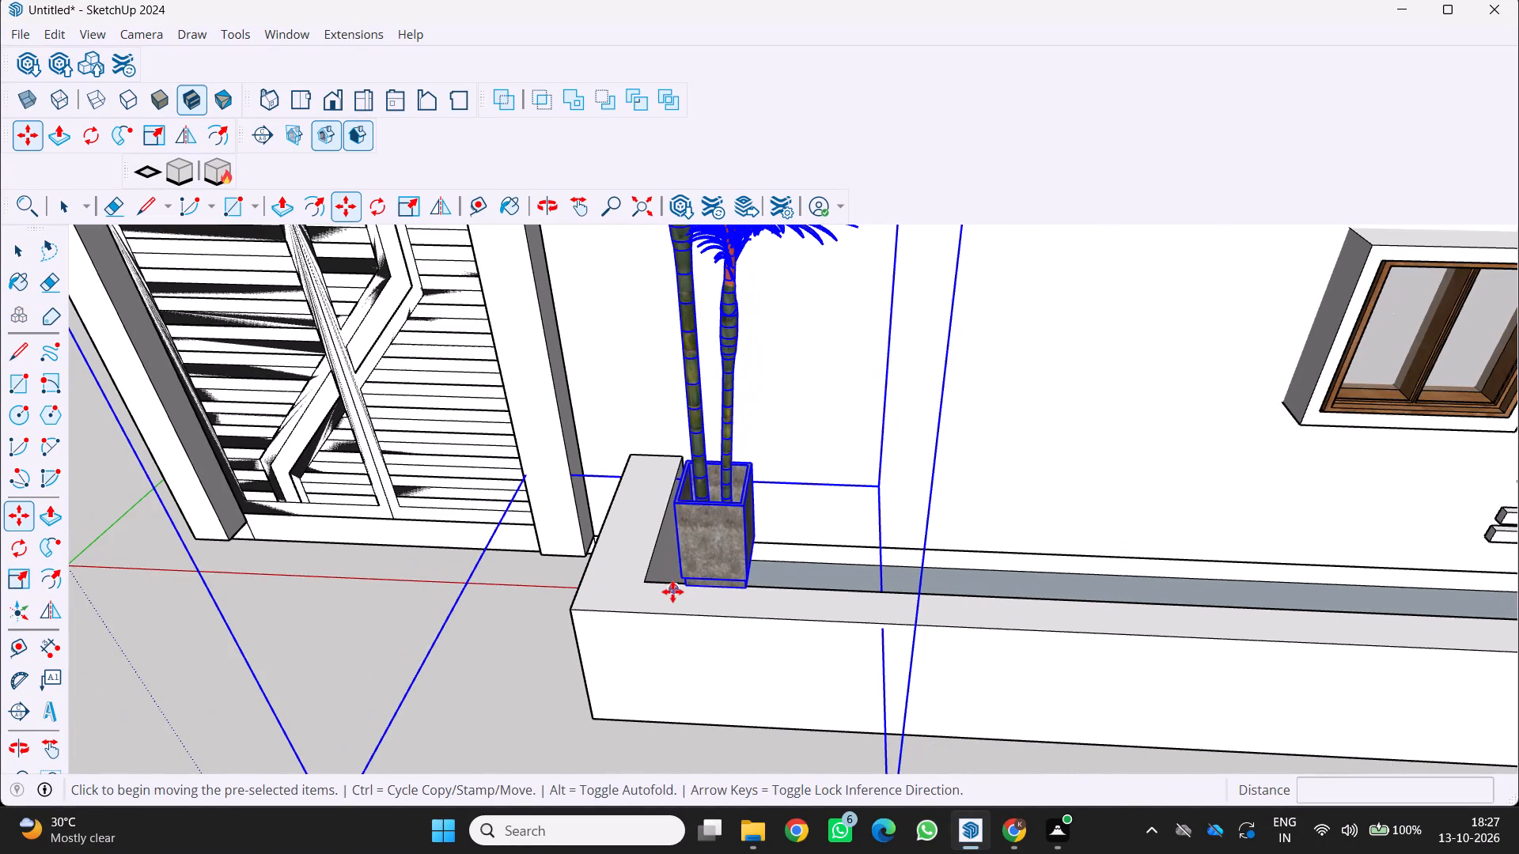
pyautogui.press('space')
pyautogui.press('space')
pyautogui.click(474, 696)
# Move the potted palm about 8 15/16" off the front edge, inward over the planter opening.
pyautogui.moveTo(684, 579); pyautogui.dragTo(588, 720, button='middle')
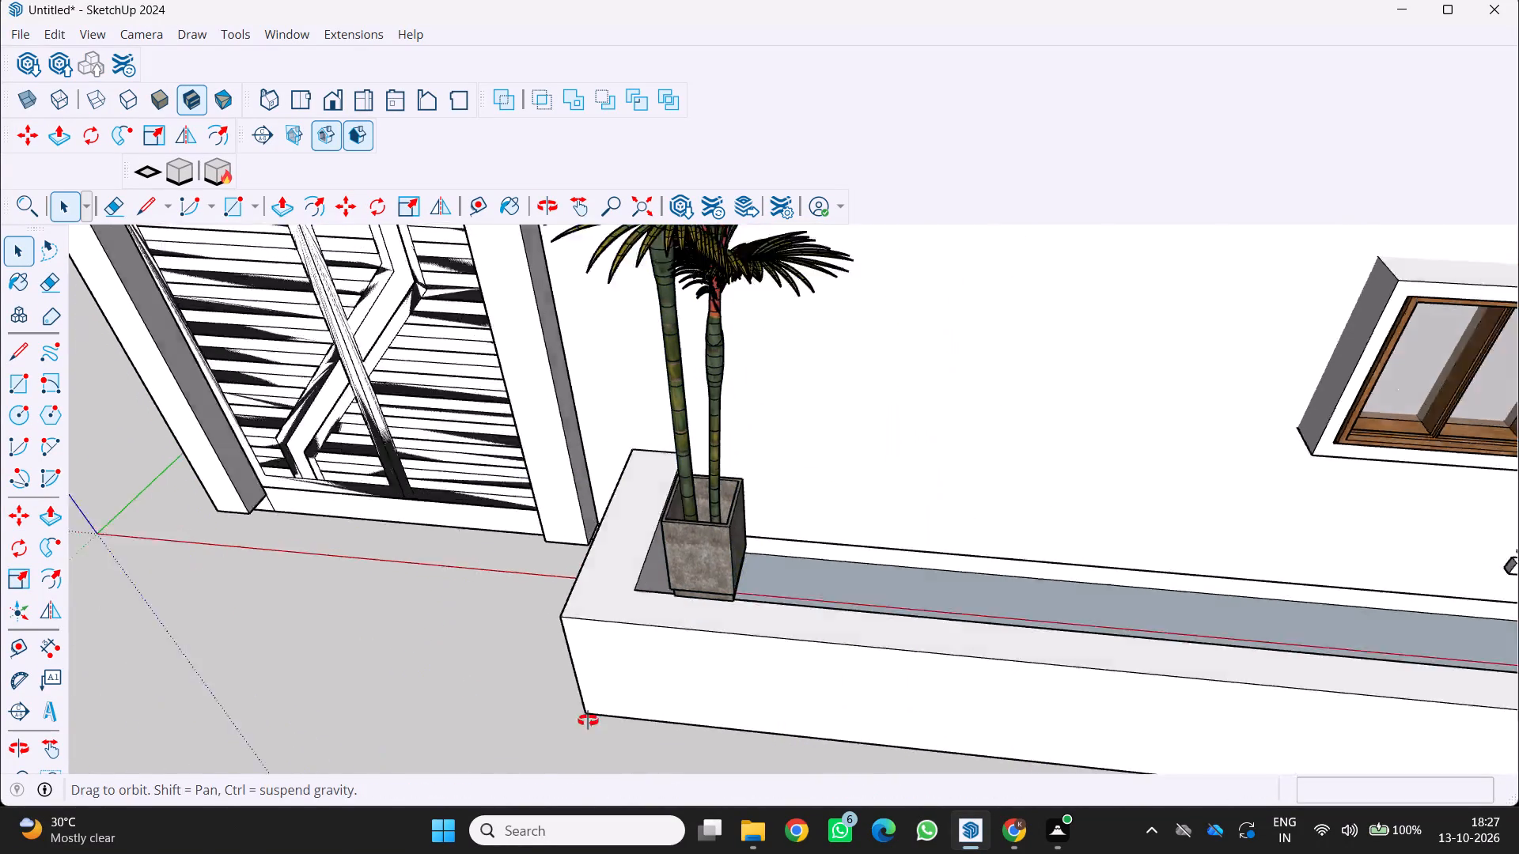
pyautogui.moveTo(588, 720); pyautogui.dragTo(486, 795, button='middle')
pyautogui.scroll(-1, 480, 770)
pyautogui.scroll(6, 664, 652)
pyautogui.moveTo(666, 621); pyautogui.dragTo(566, 570, button='middle')
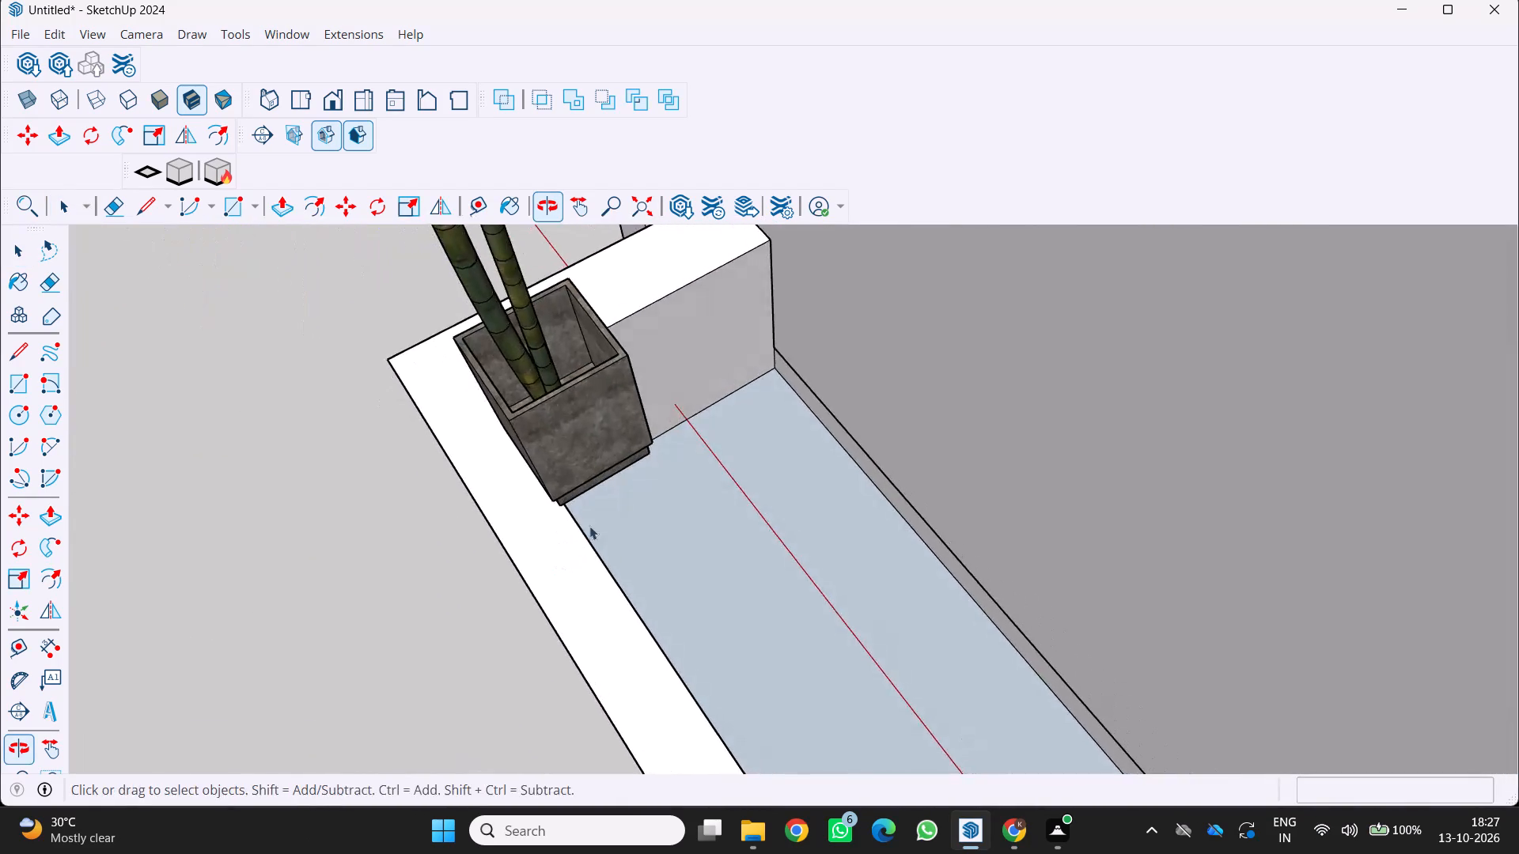
pyautogui.scroll(7, 595, 514)
pyautogui.press('m')
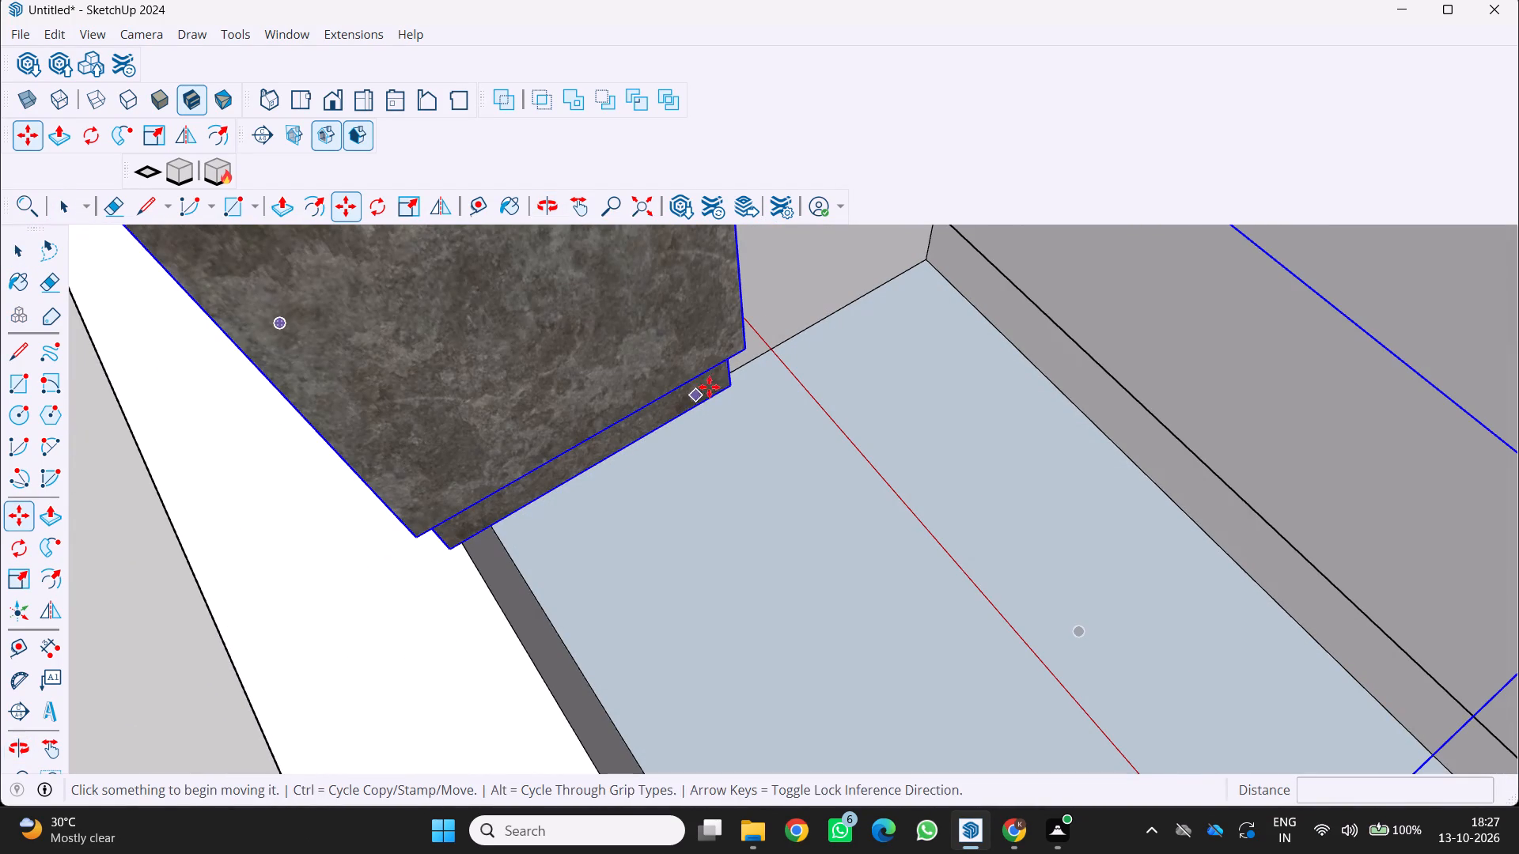
pyautogui.click(725, 387)
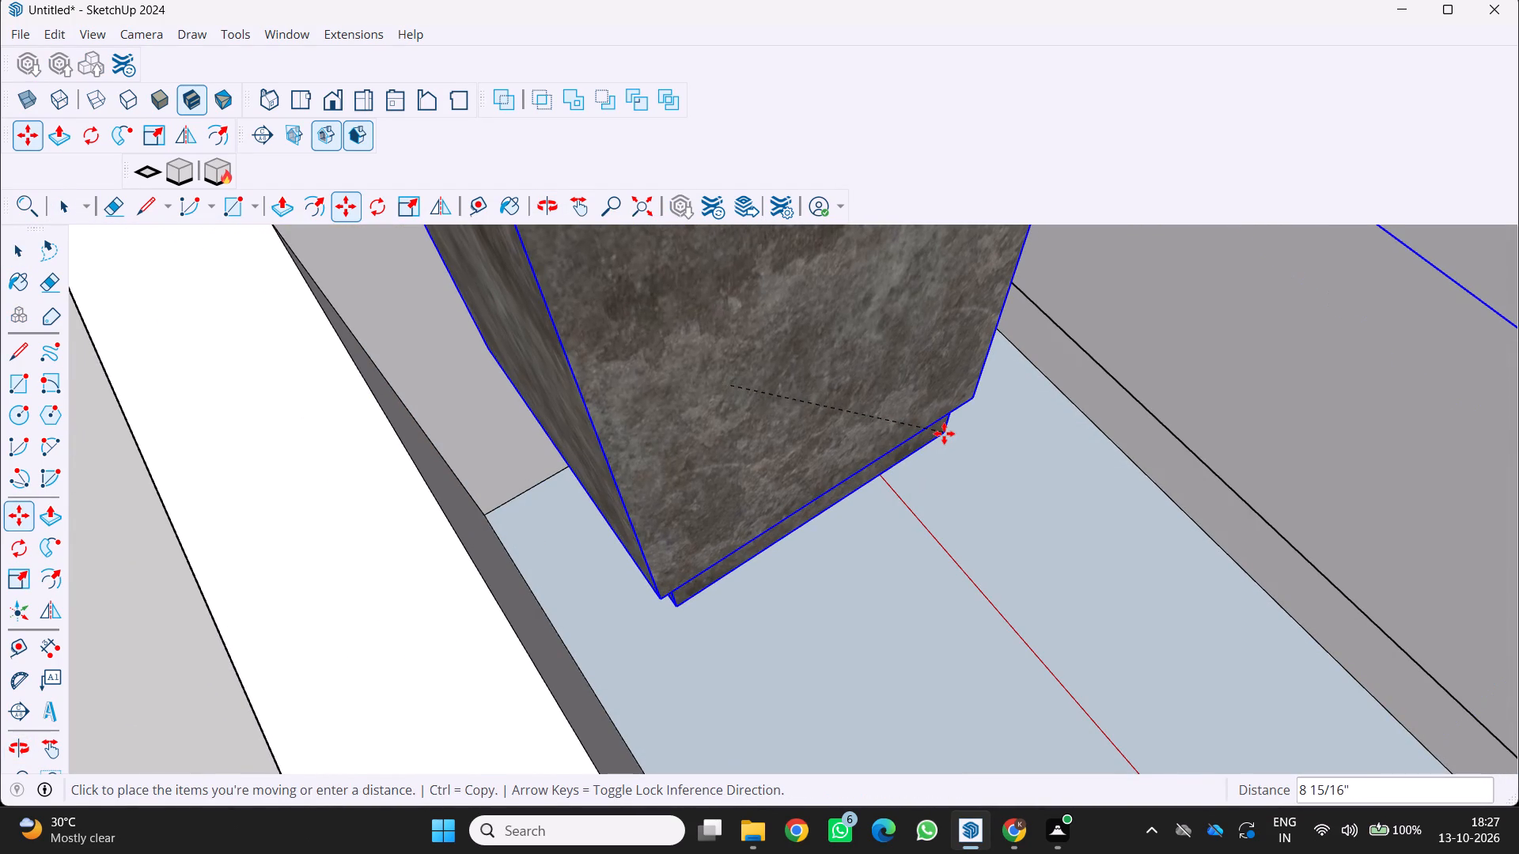
pyautogui.click(944, 433)
pyautogui.scroll(-4, 859, 484)
pyautogui.press('space')
pyautogui.press('space')
# Move the potted palm by its base corner about 2' 9 1/2" onto the planter floor near the gate end.
pyautogui.moveTo(858, 484); pyautogui.dragTo(1092, 305, button='middle')
pyautogui.scroll(-1, 1048, 317)
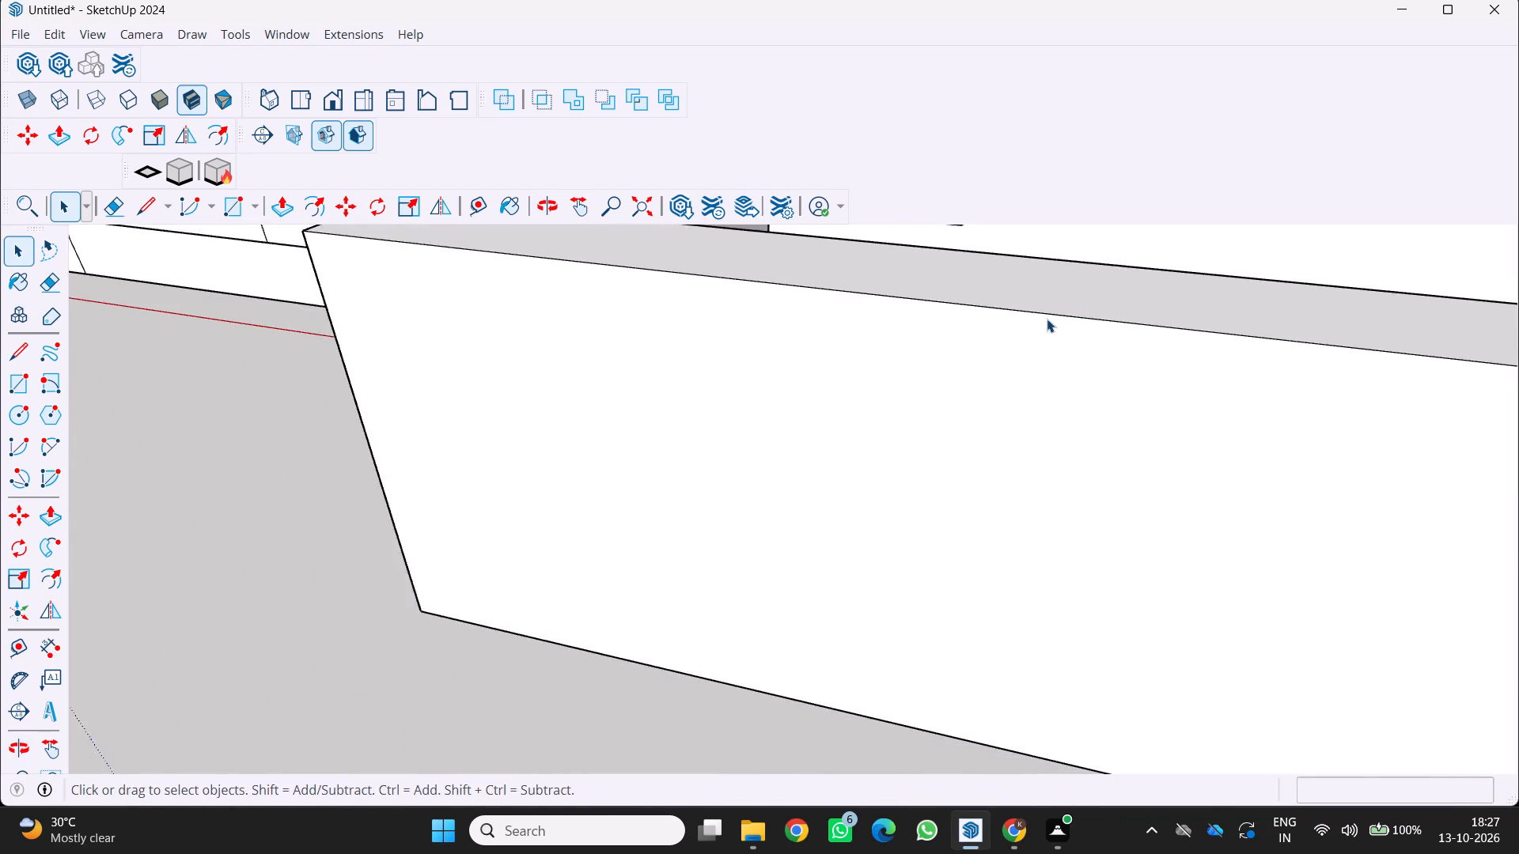
pyautogui.scroll(-5, 1047, 319)
pyautogui.moveTo(1036, 327); pyautogui.dragTo(1064, 535, button='middle')
pyautogui.scroll(7, 1024, 495)
pyautogui.moveTo(1020, 463); pyautogui.dragTo(843, 399, button='middle')
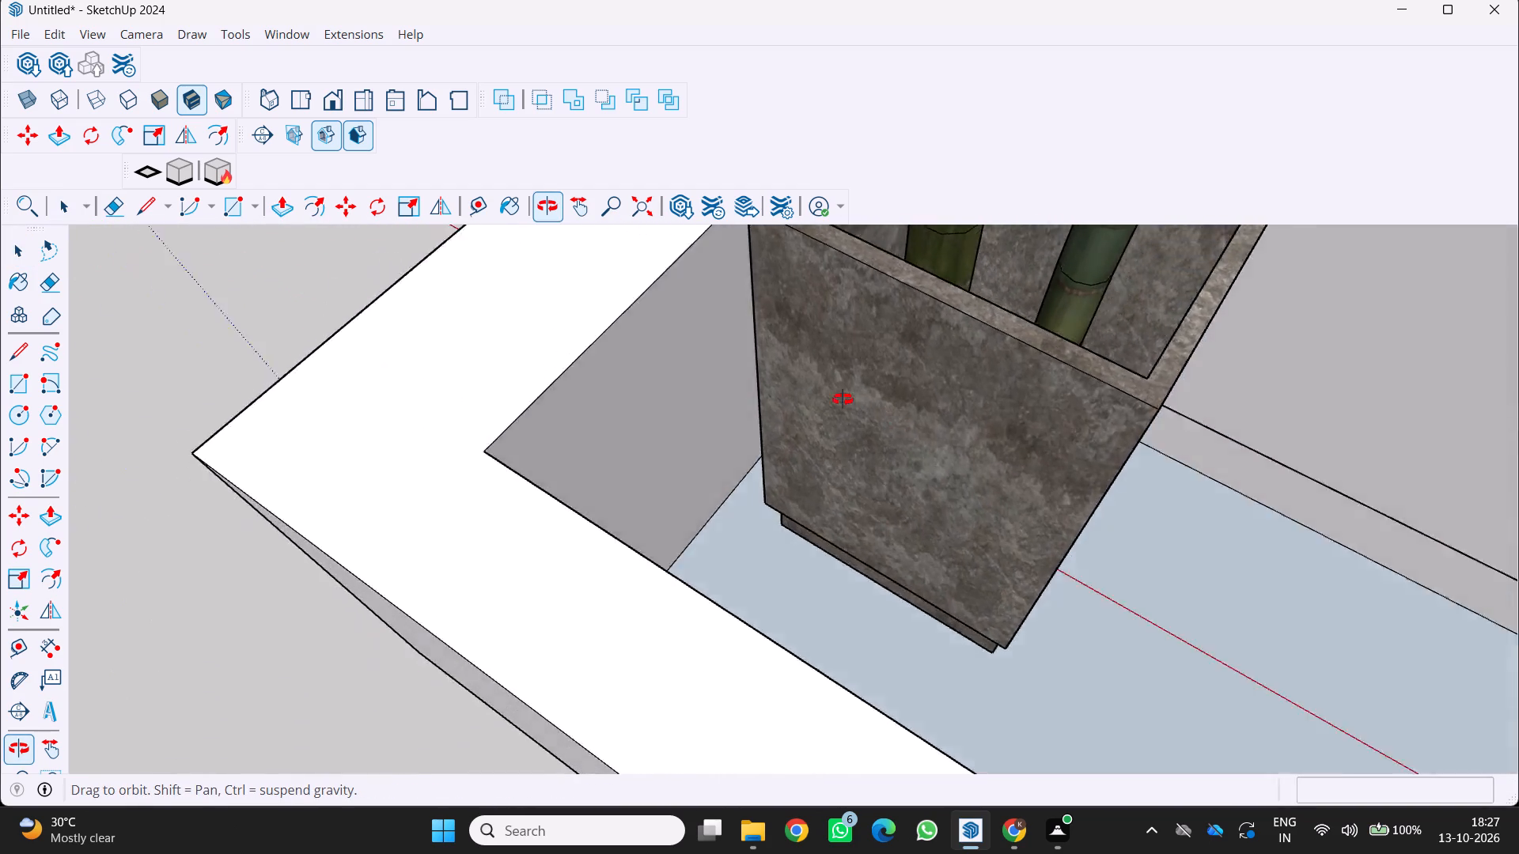
pyautogui.moveTo(843, 399); pyautogui.dragTo(706, 323, button='middle')
pyautogui.scroll(2, 1209, 714)
pyautogui.moveTo(1205, 714); pyautogui.dragTo(1174, 683, button='middle')
pyautogui.press('m')
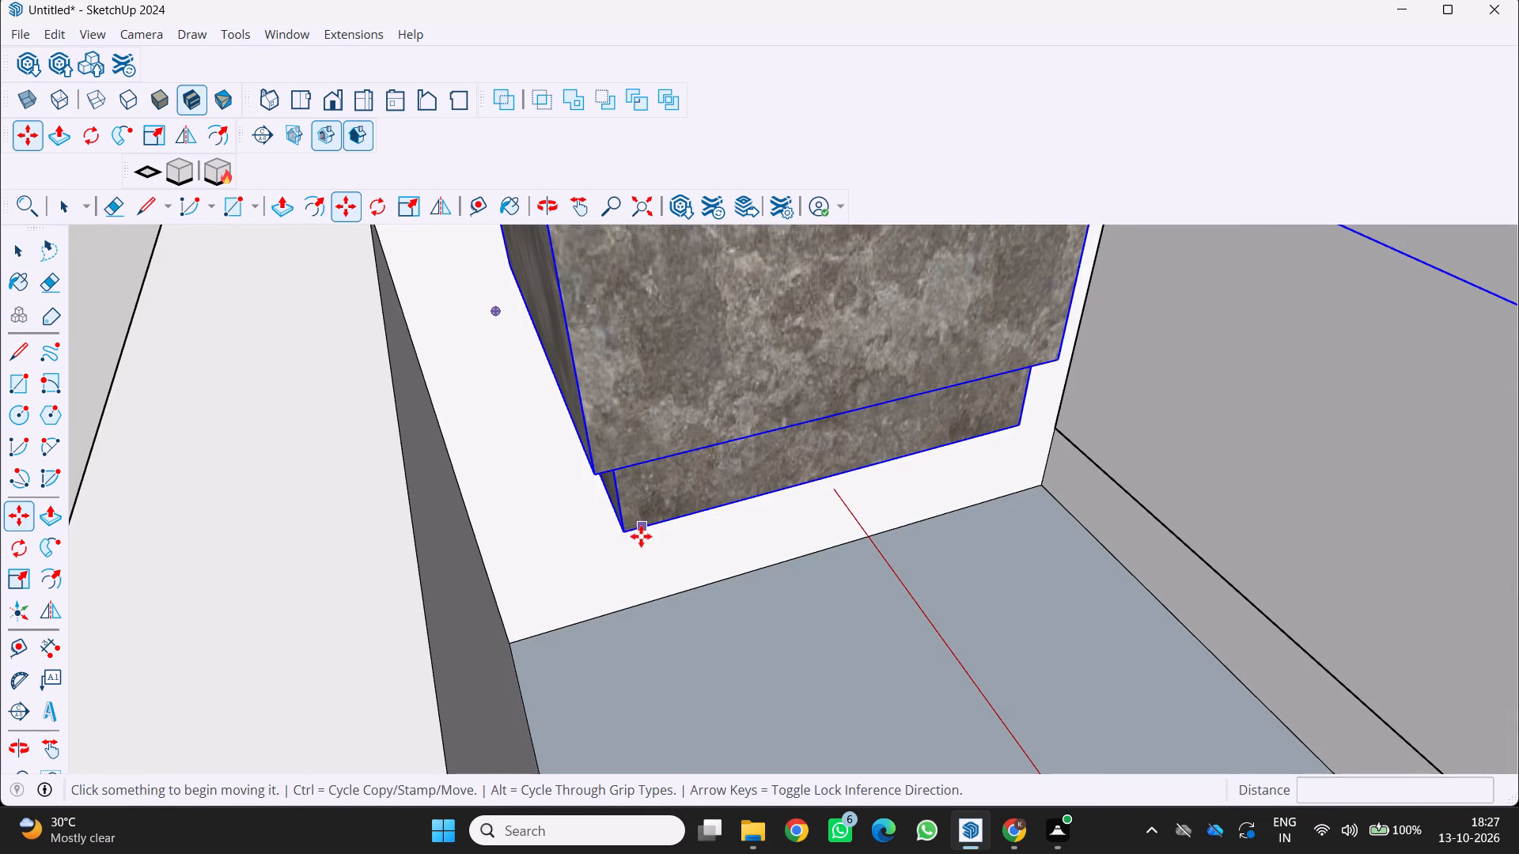
pyautogui.click(626, 529)
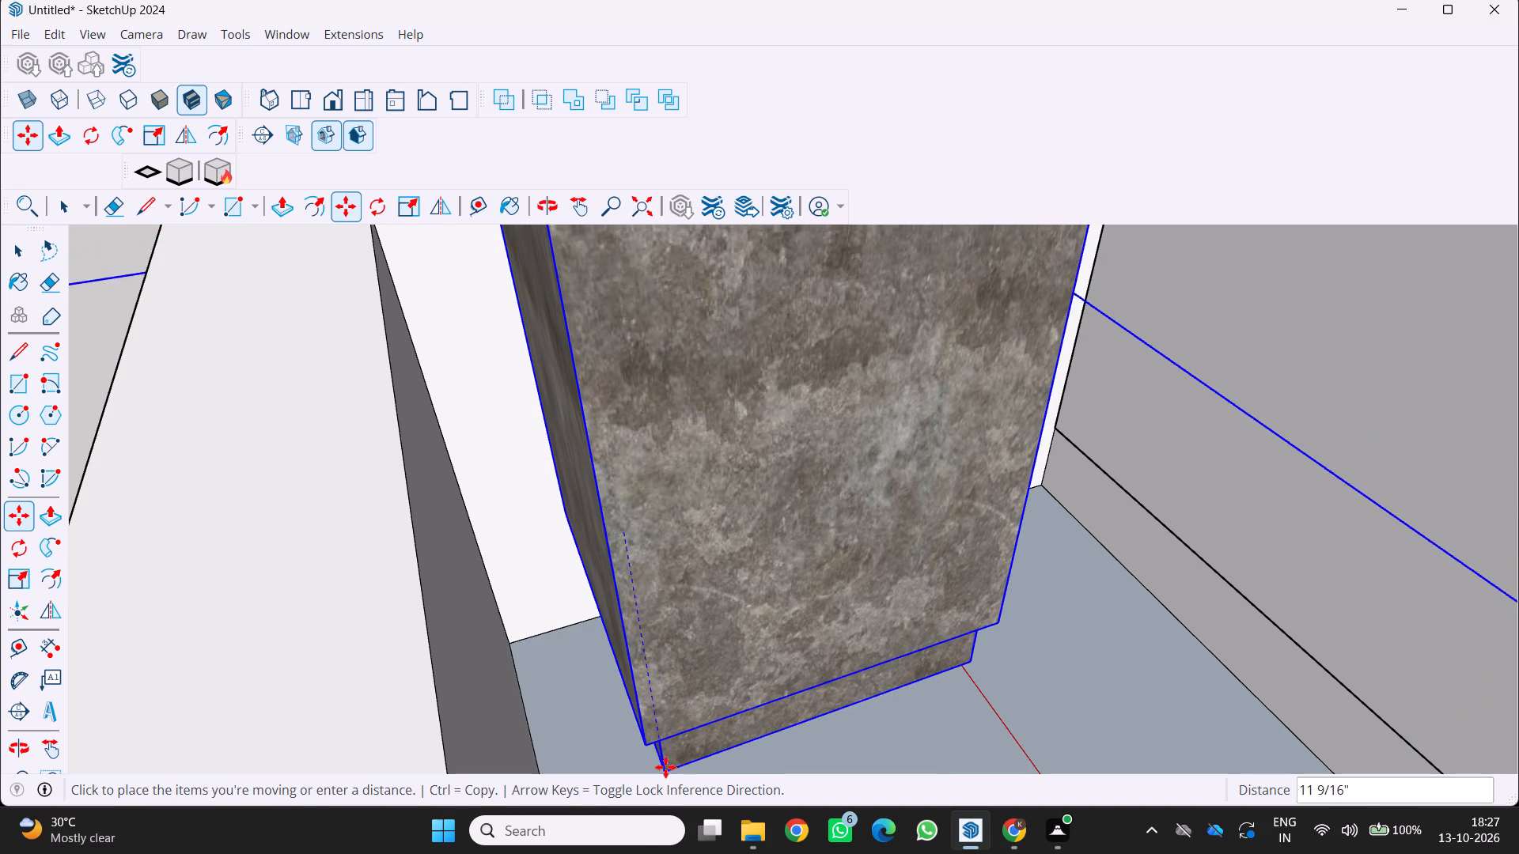
pyautogui.scroll(-3, 666, 763)
pyautogui.scroll(-4, 697, 700)
pyautogui.moveTo(703, 691); pyautogui.dragTo(761, 614, button='middle')
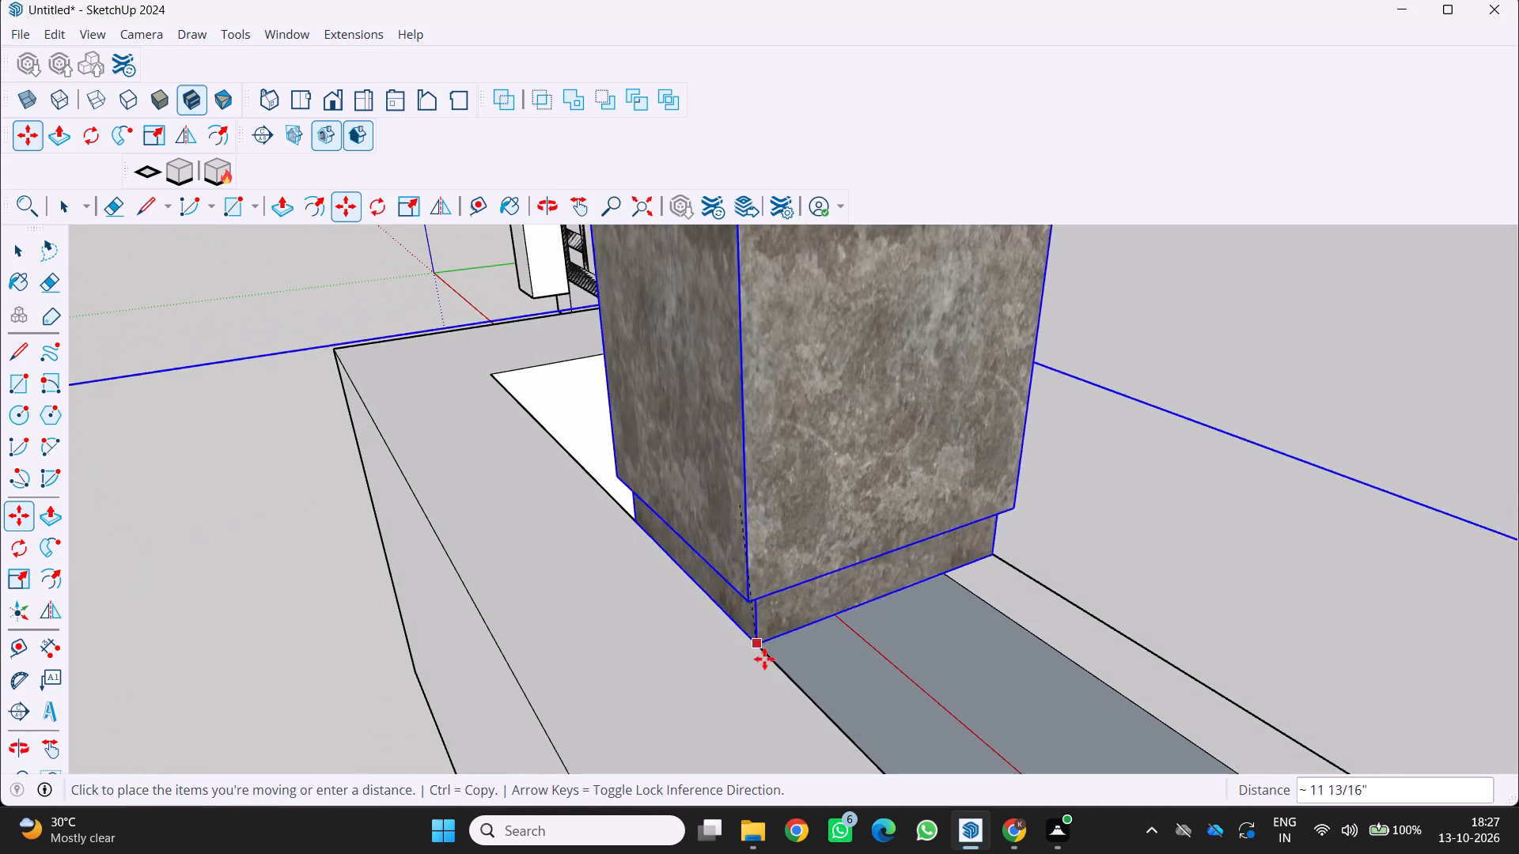
pyautogui.moveTo(843, 663); pyautogui.dragTo(774, 601, button='middle')
pyautogui.scroll(-3, 774, 601)
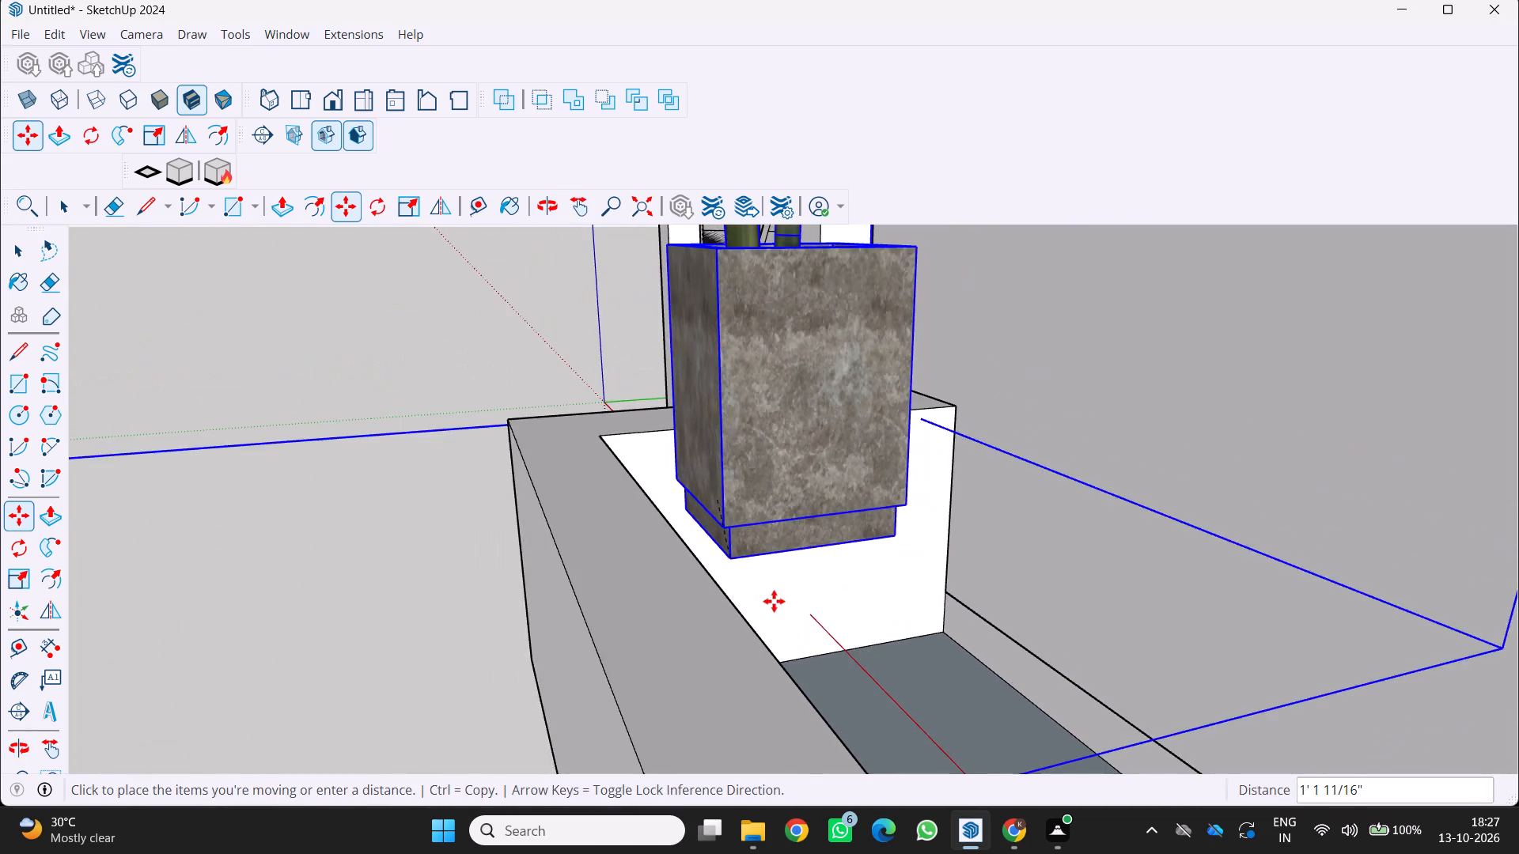
pyautogui.moveTo(781, 600); pyautogui.dragTo(669, 636, button='middle')
pyautogui.middleClick(669, 636)
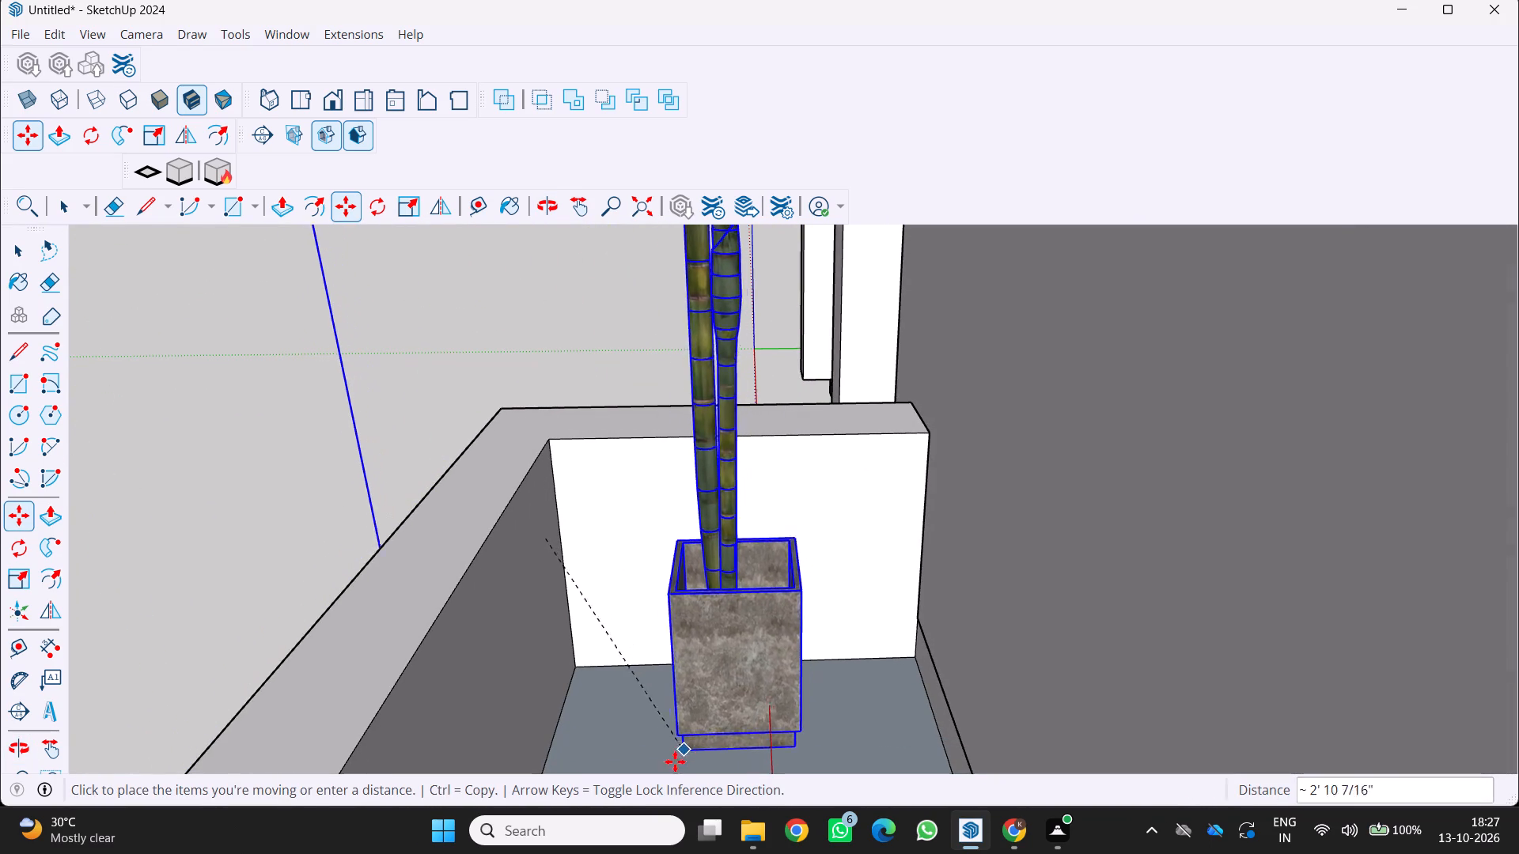
pyautogui.moveTo(673, 765); pyautogui.dragTo(705, 704, button='middle')
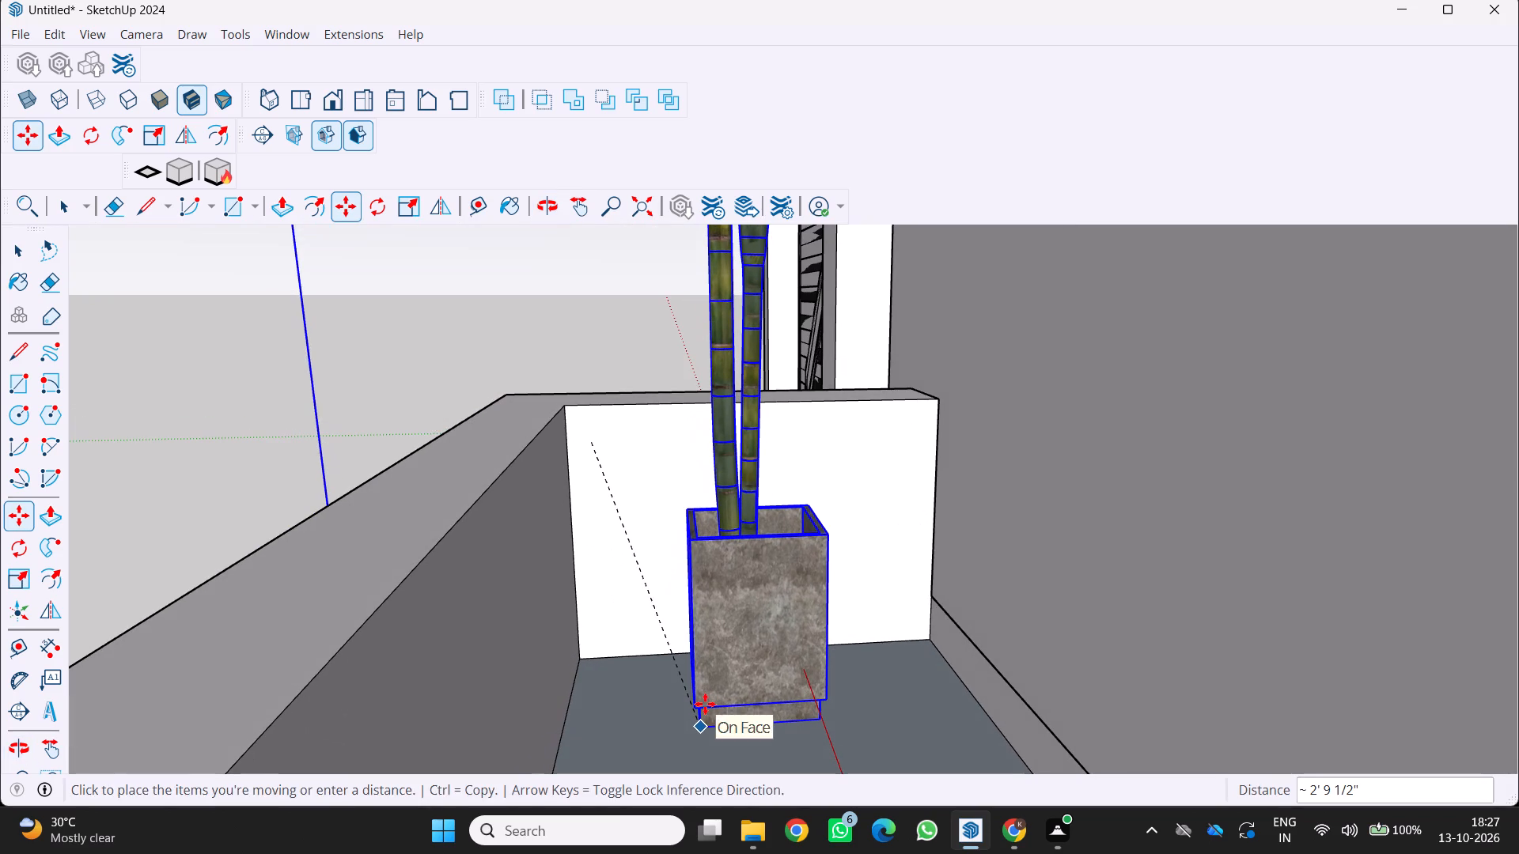
pyautogui.click(705, 704)
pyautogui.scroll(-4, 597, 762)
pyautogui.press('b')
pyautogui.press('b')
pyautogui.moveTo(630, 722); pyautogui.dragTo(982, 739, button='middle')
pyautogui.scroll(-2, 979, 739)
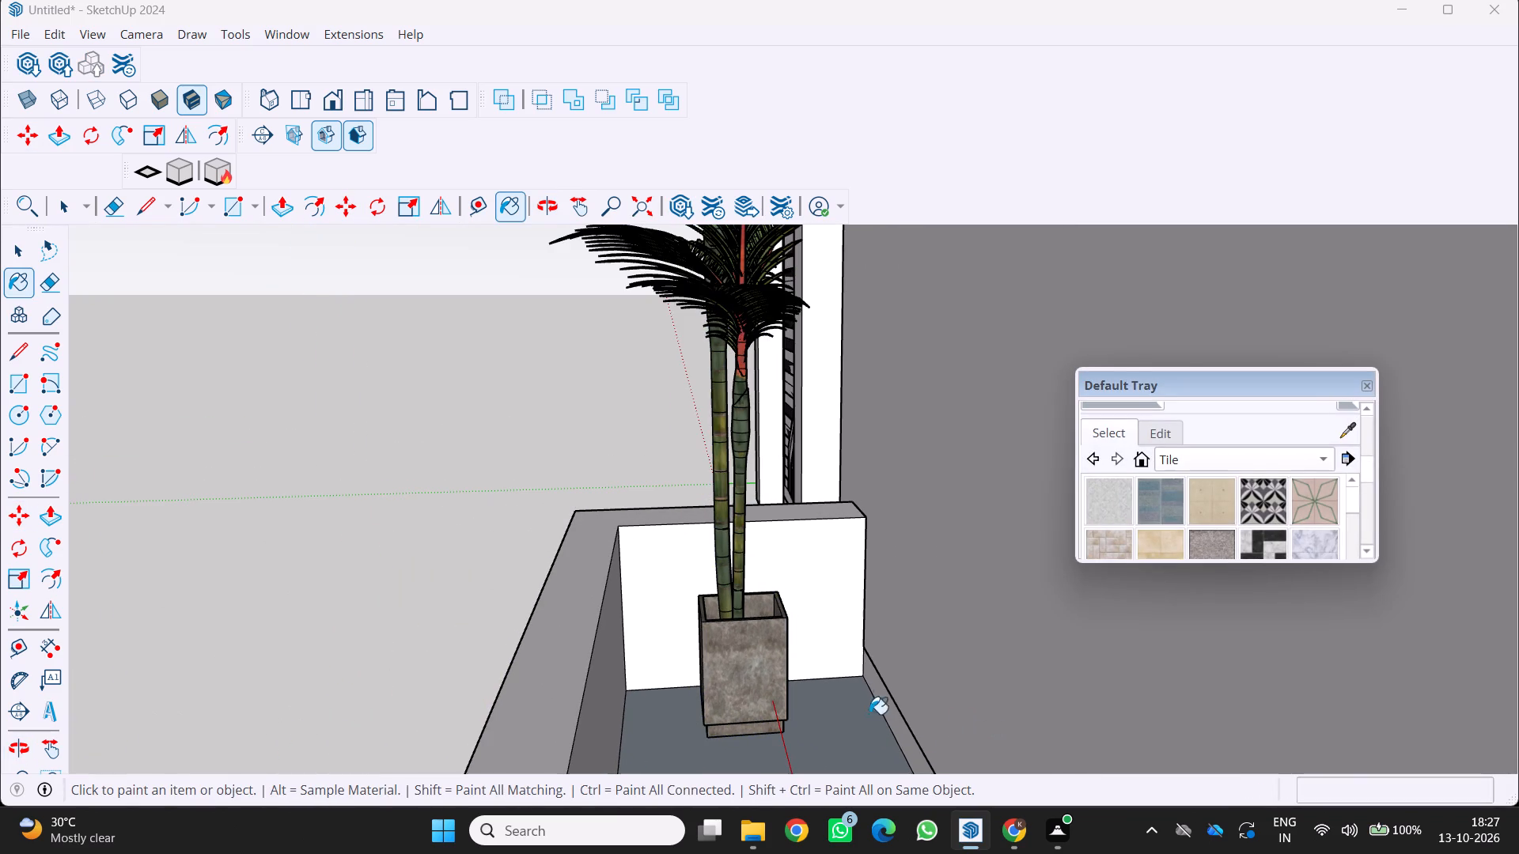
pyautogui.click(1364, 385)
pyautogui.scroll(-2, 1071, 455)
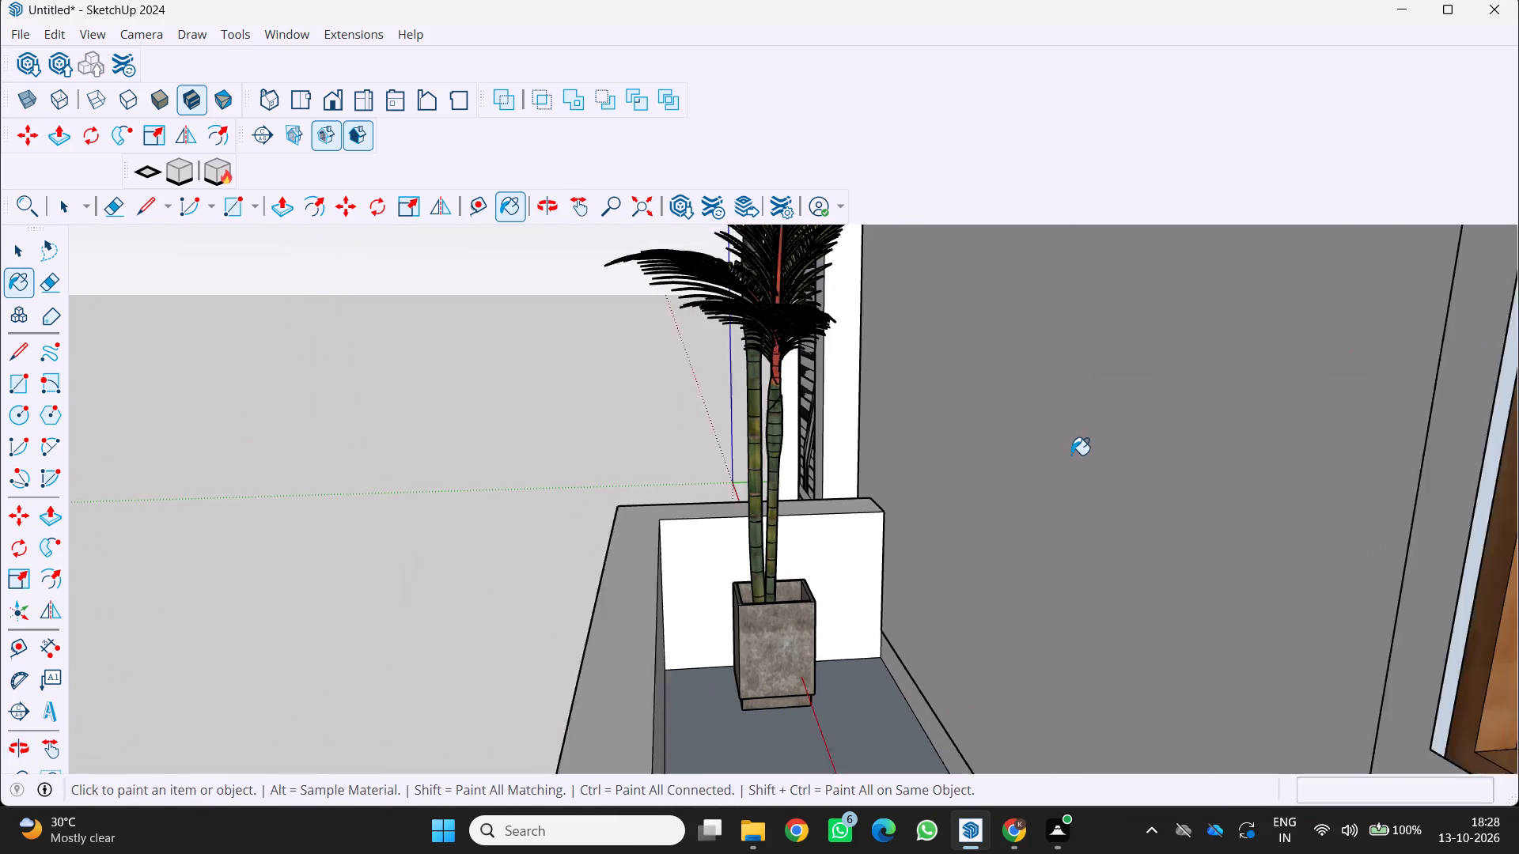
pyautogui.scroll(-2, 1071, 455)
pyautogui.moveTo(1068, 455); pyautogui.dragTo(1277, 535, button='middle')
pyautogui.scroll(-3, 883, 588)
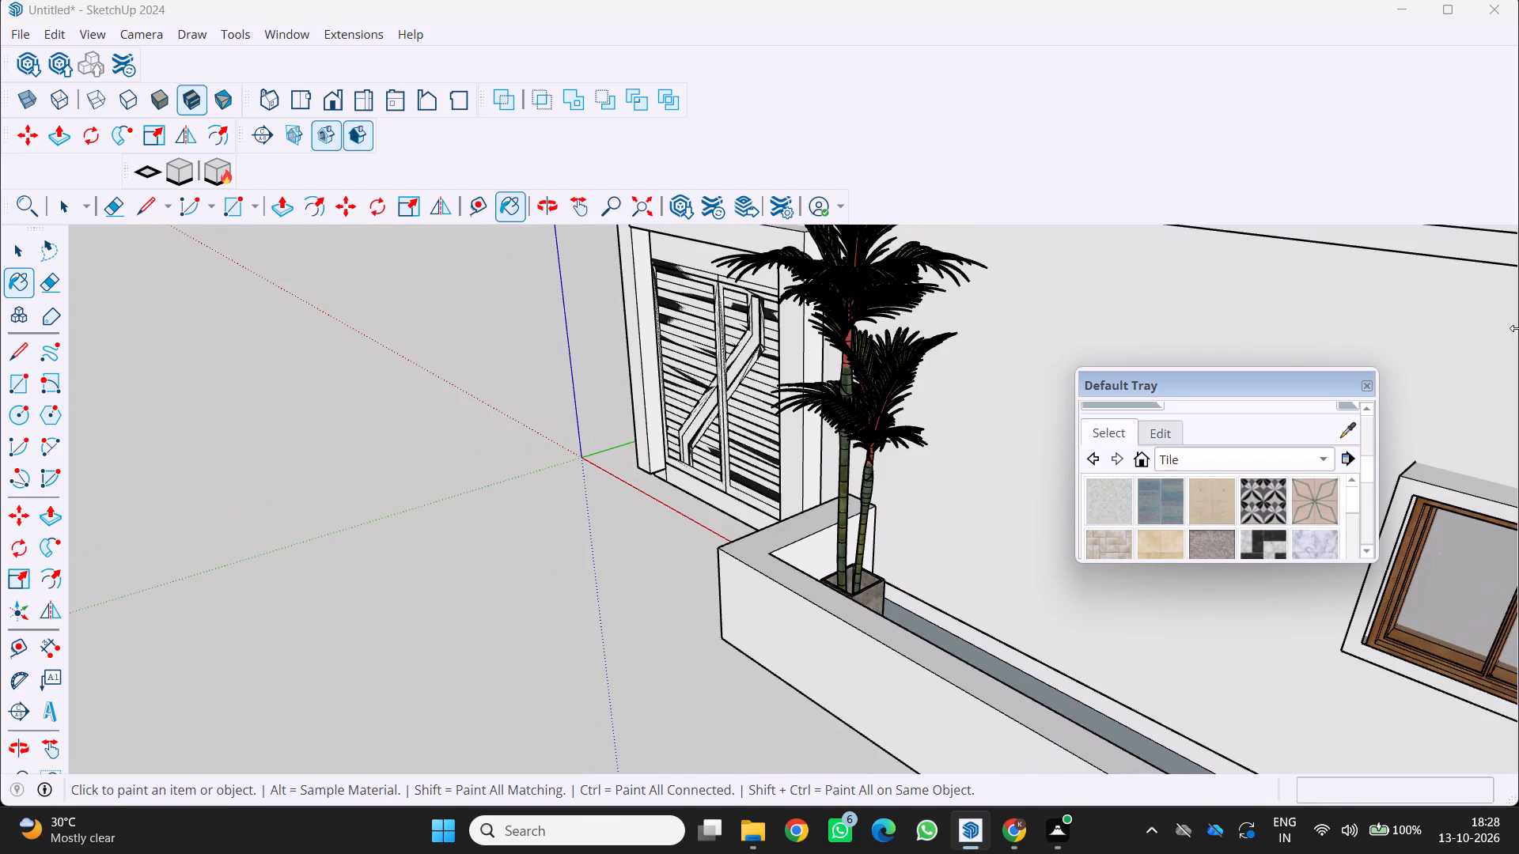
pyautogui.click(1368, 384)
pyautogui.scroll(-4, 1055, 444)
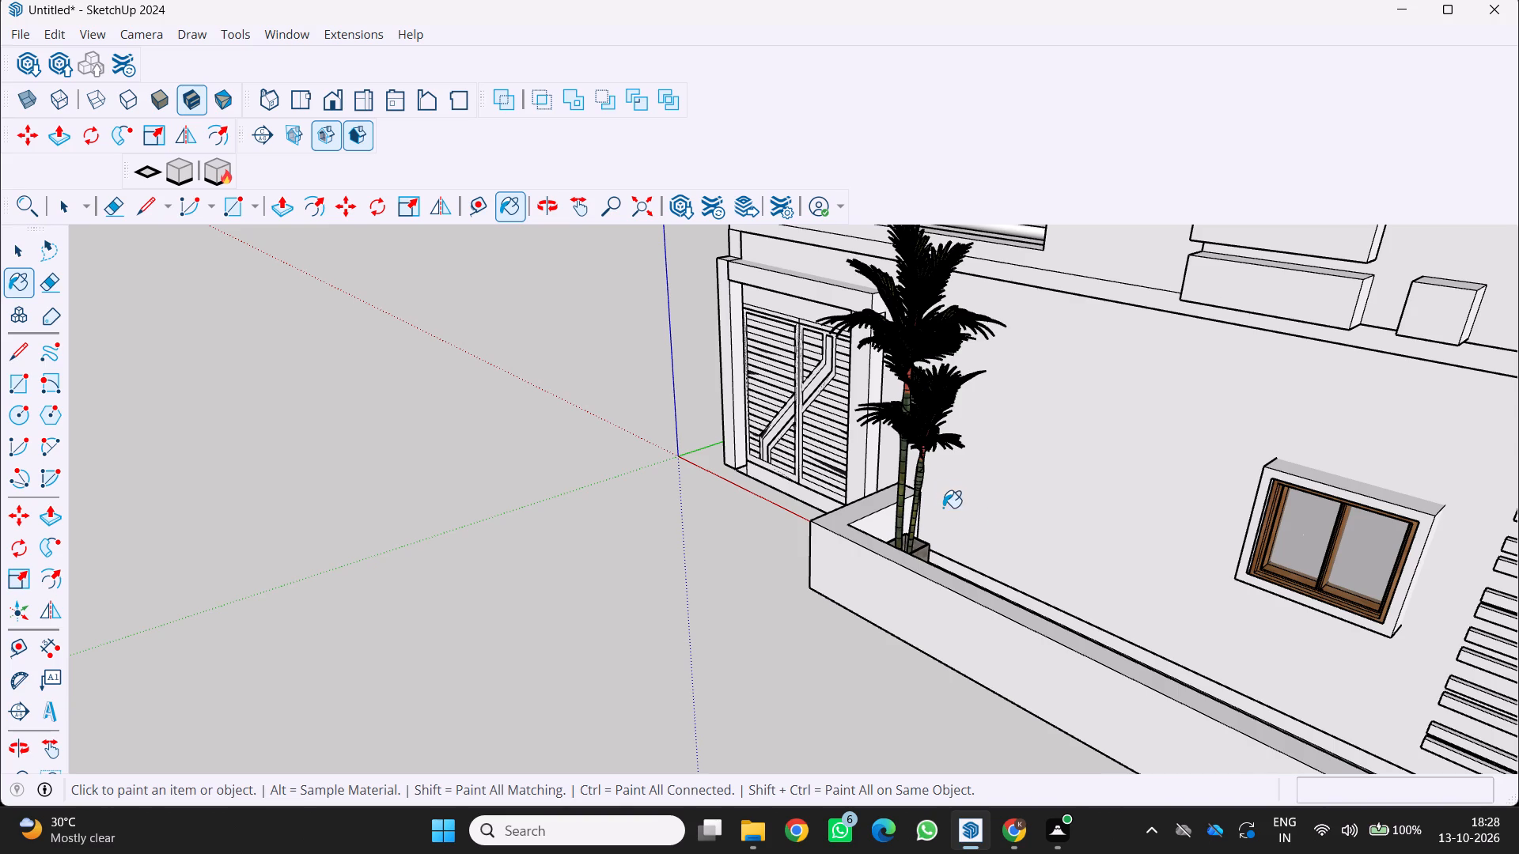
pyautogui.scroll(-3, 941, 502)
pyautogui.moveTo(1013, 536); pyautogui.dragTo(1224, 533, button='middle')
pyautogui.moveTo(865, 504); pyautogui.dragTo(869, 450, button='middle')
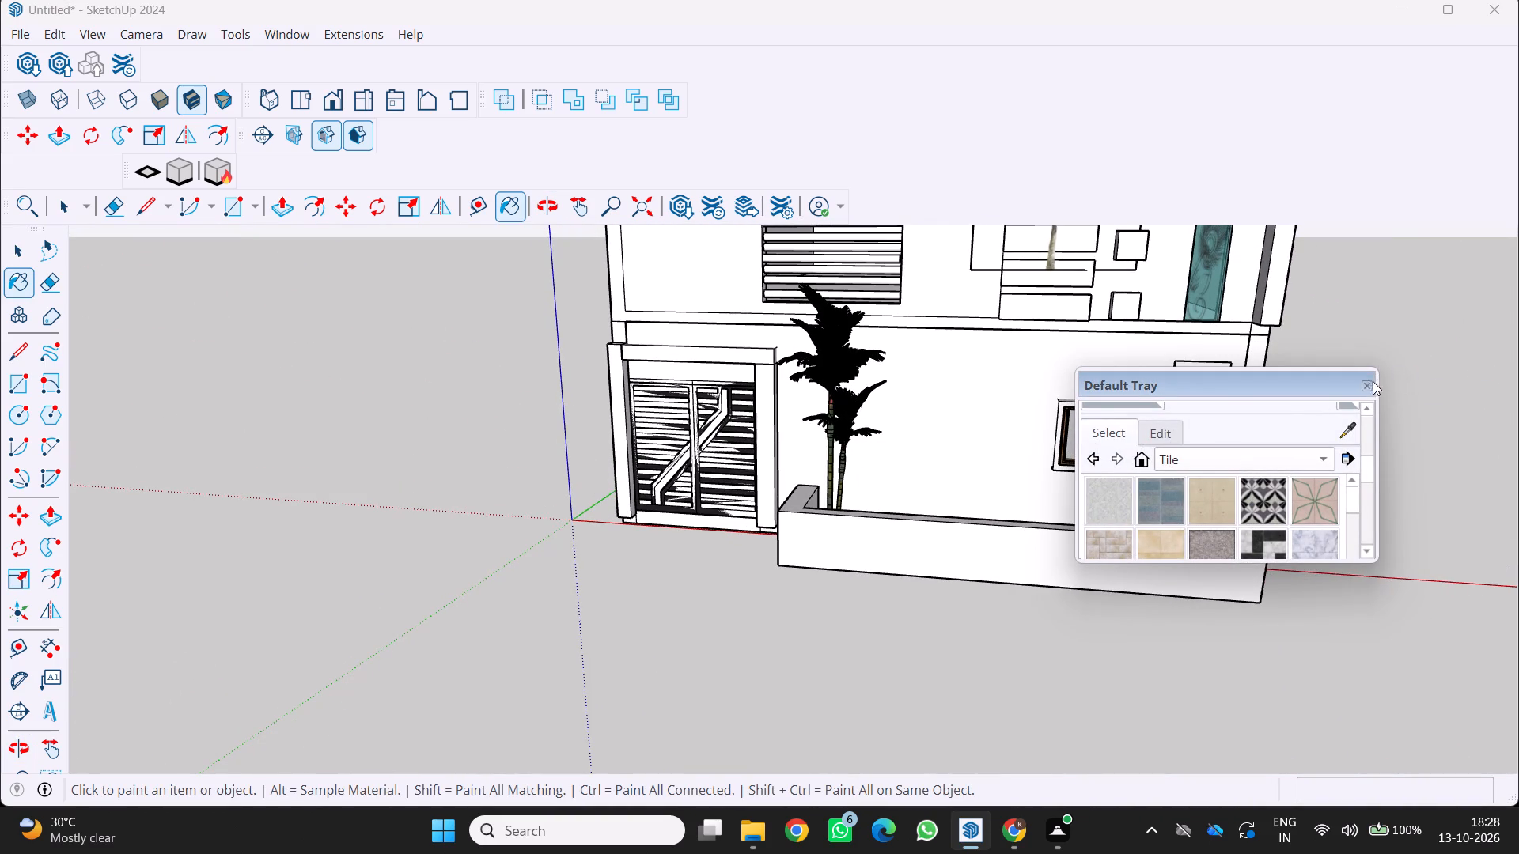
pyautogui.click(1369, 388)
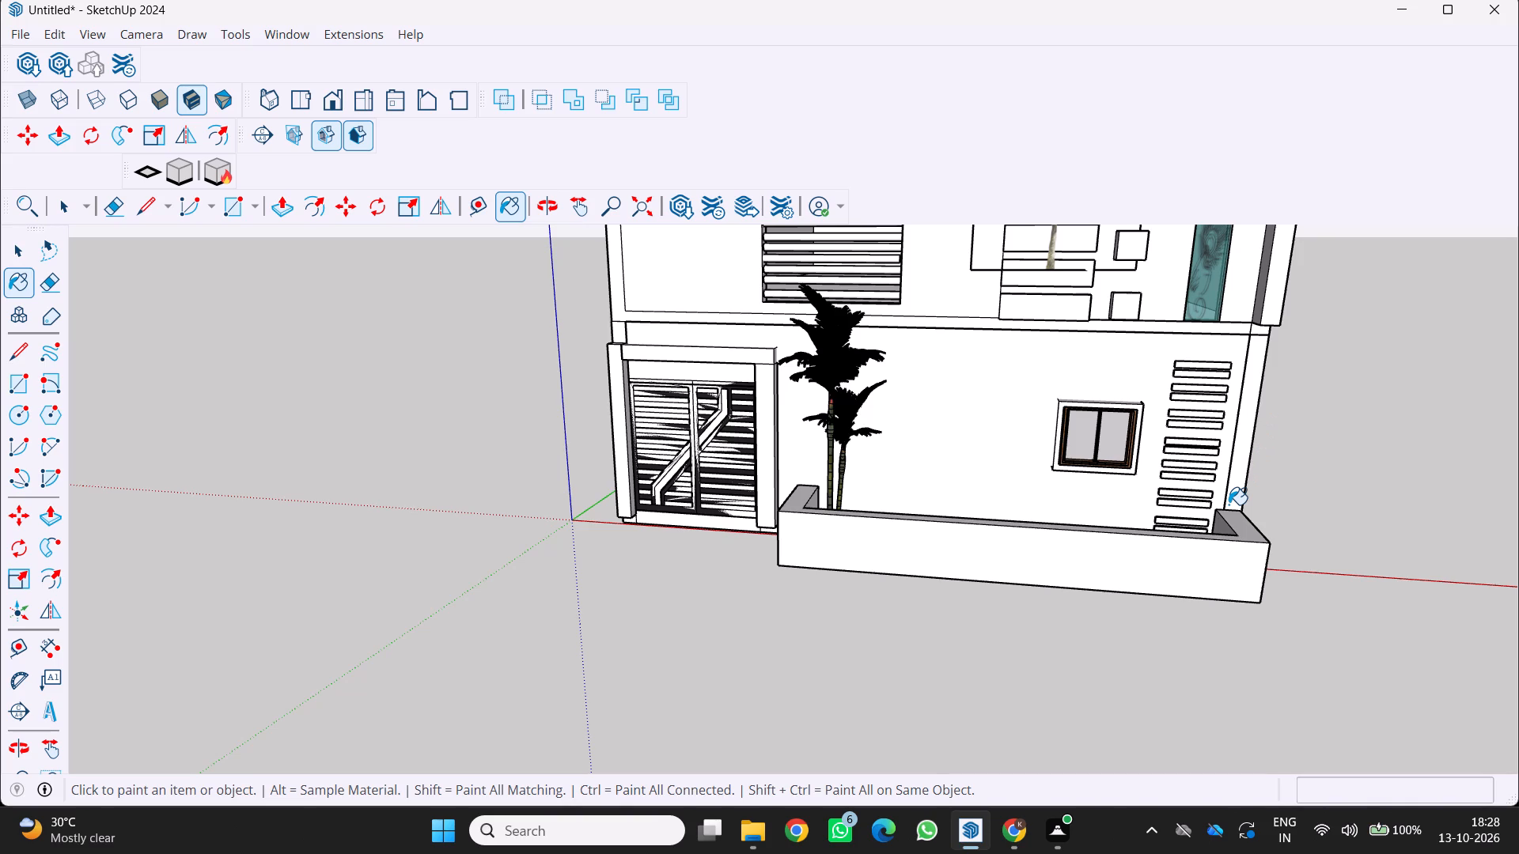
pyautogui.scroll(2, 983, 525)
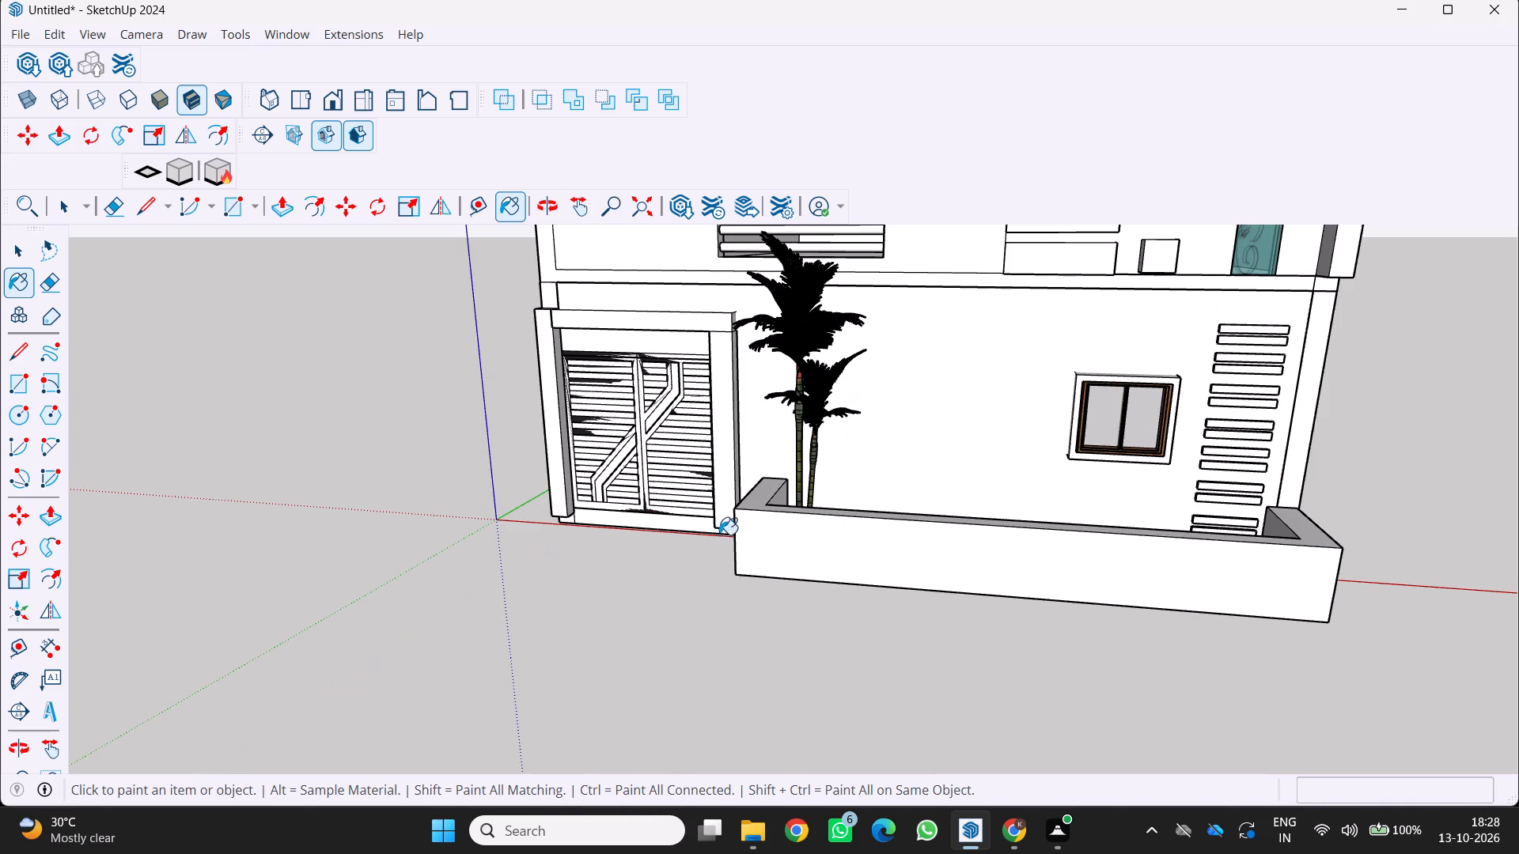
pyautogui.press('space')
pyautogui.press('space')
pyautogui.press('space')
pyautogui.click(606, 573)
# Check the palm's placement in the front planter from above and from the front.
pyautogui.scroll(3, 863, 448)
pyautogui.moveTo(855, 440); pyautogui.dragTo(850, 579, button='middle')
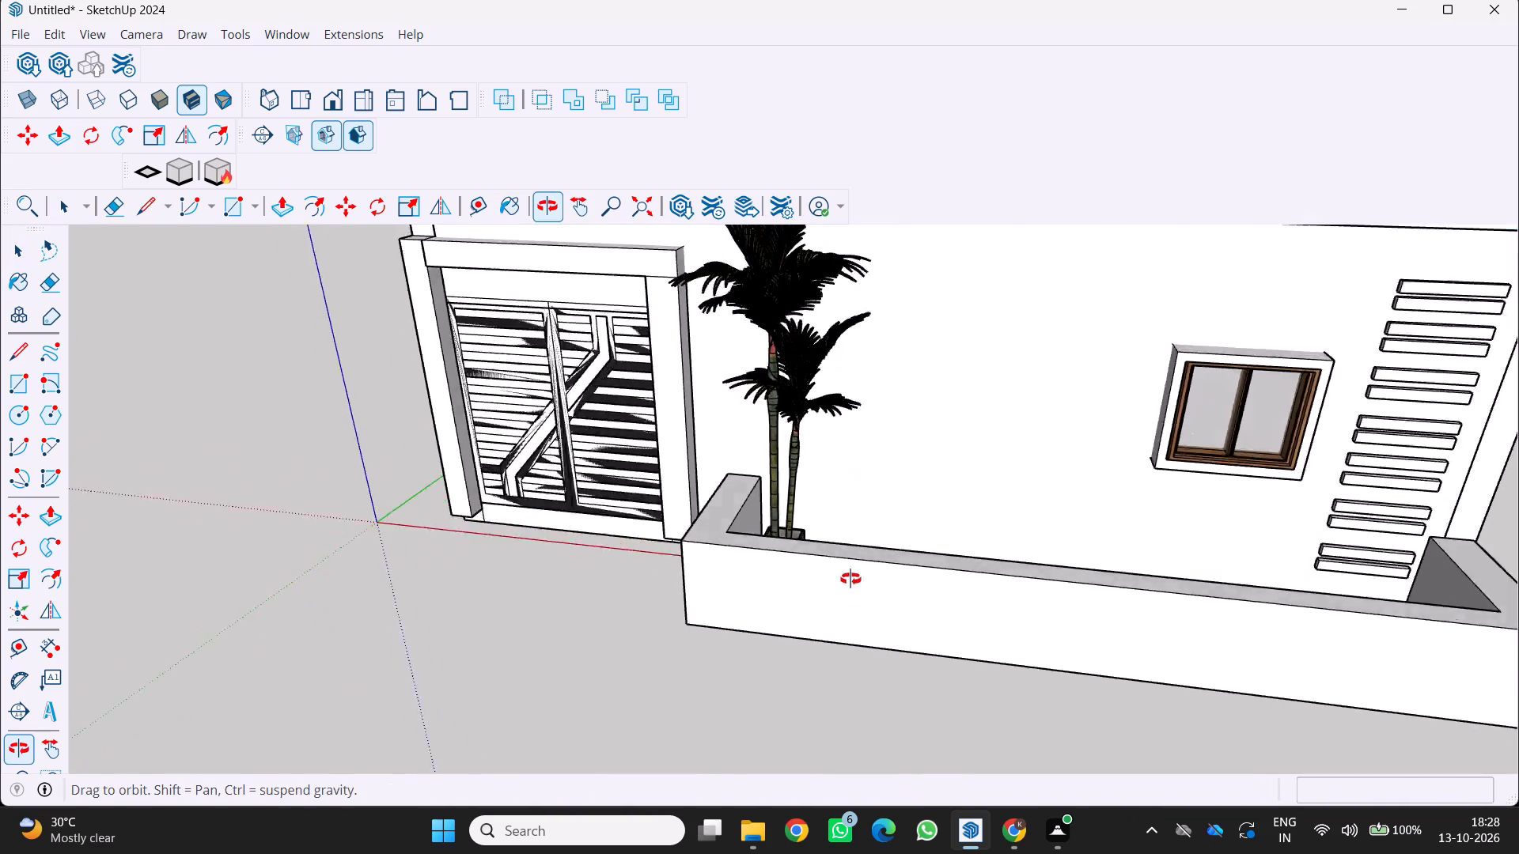
pyautogui.moveTo(850, 579); pyautogui.dragTo(827, 679, button='middle')
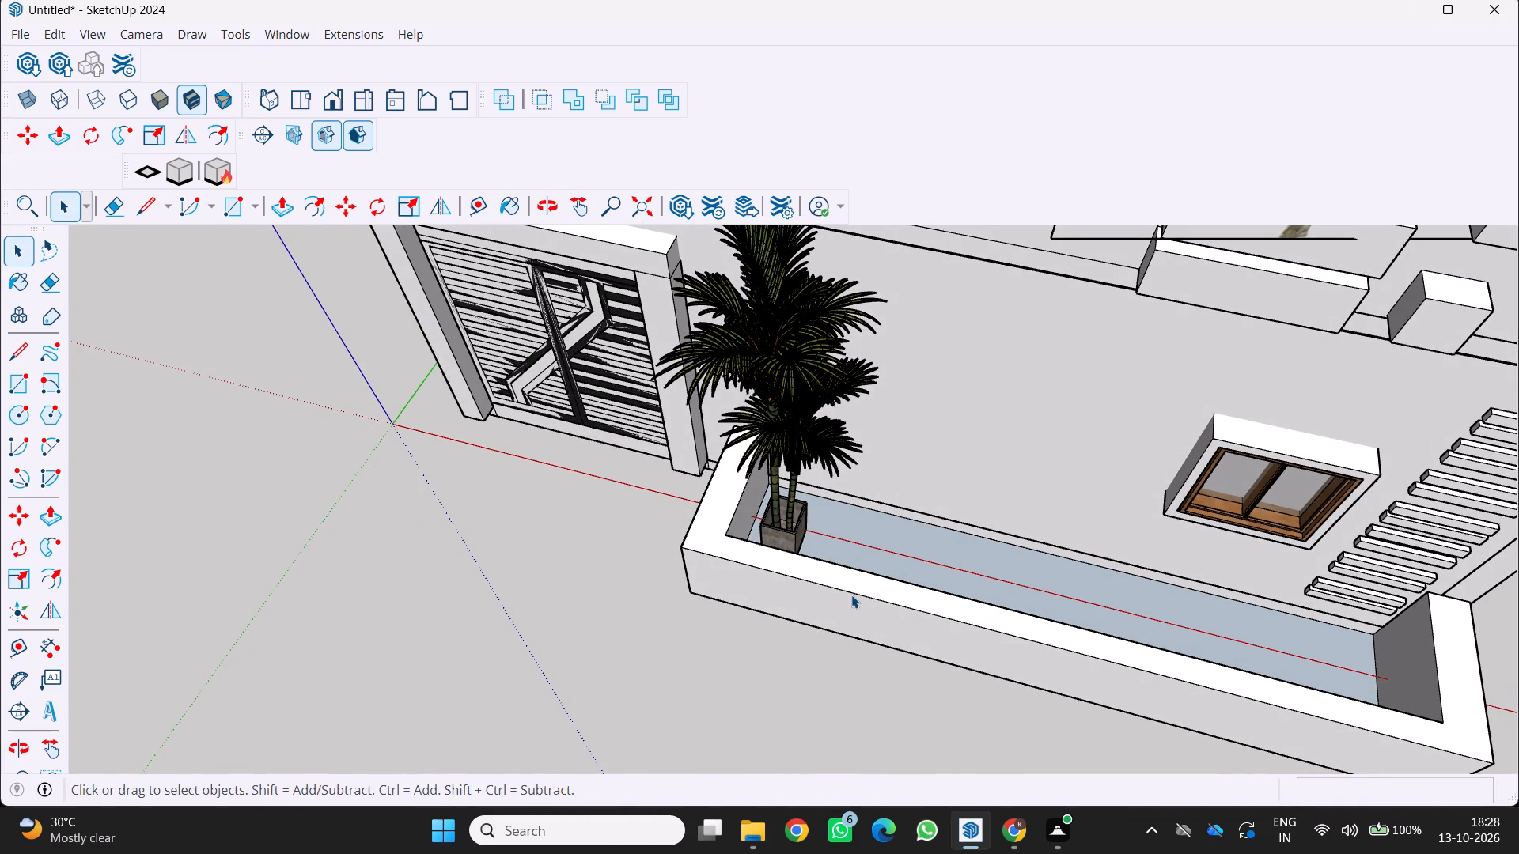
pyautogui.scroll(-4, 831, 594)
pyautogui.moveTo(828, 591); pyautogui.dragTo(1010, 430, button='middle')
pyautogui.moveTo(854, 574); pyautogui.dragTo(842, 542, button='middle')
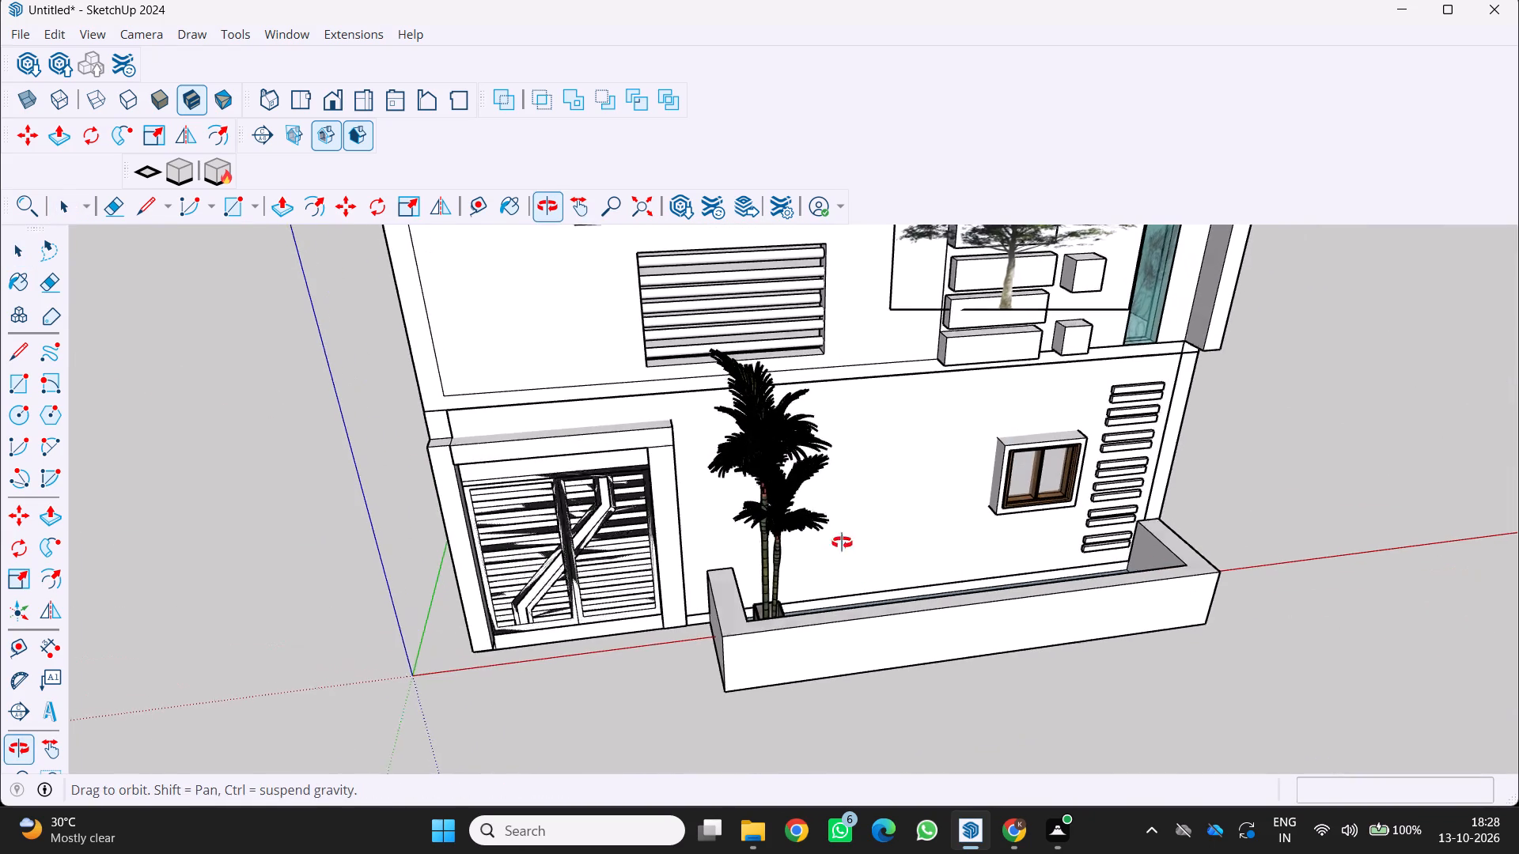
pyautogui.moveTo(842, 542); pyautogui.dragTo(839, 529, button='middle')
pyautogui.scroll(1, 834, 518)
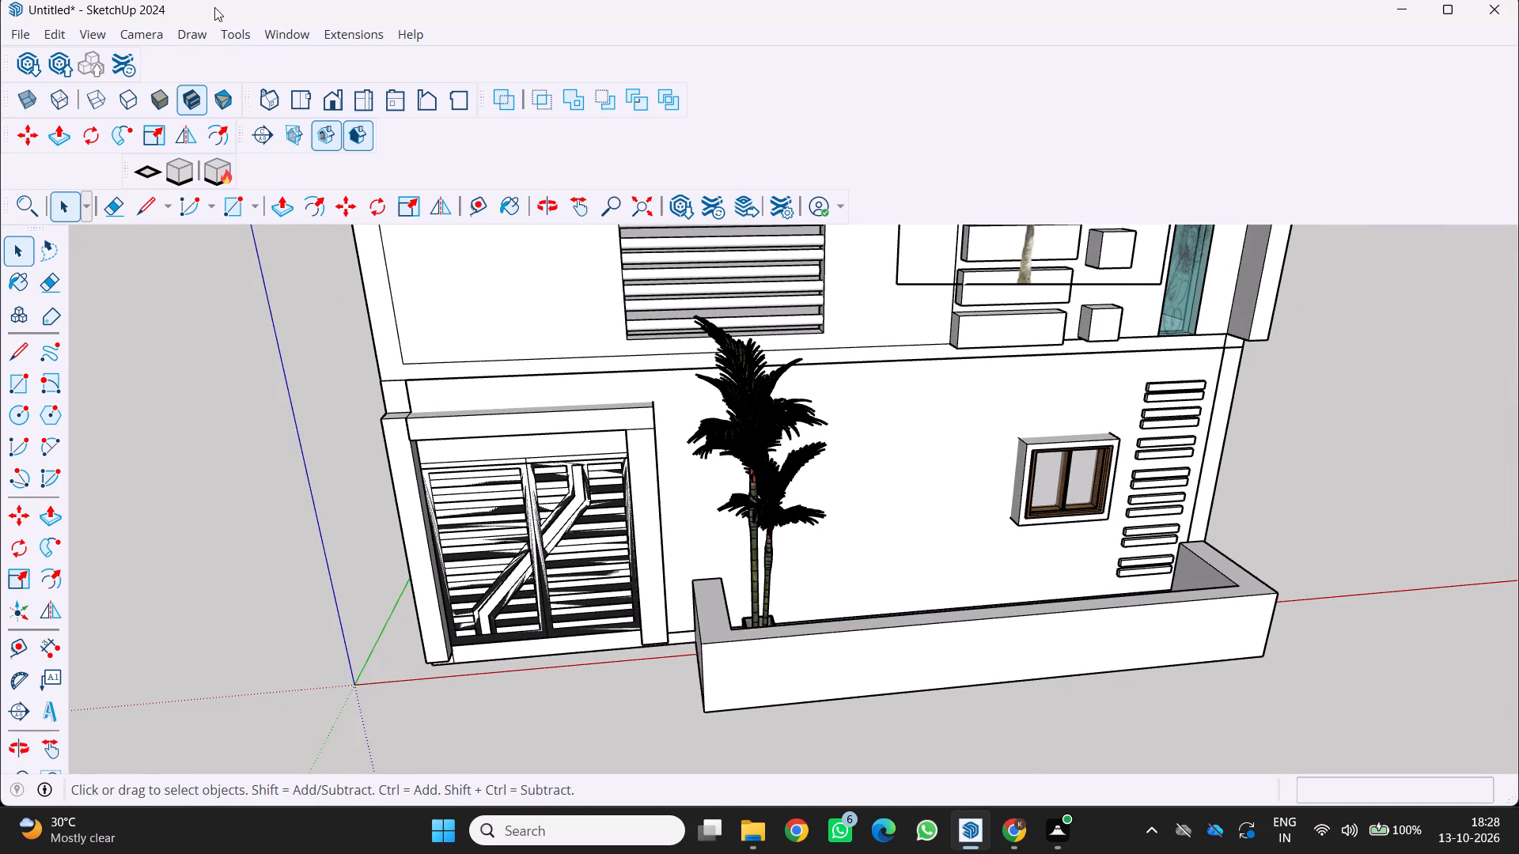
# Load the 17 MB "Plants" set of five potted plants from the 3D Warehouse "plant" results directly into the model.
pyautogui.click(282, 28)
pyautogui.click(328, 188)
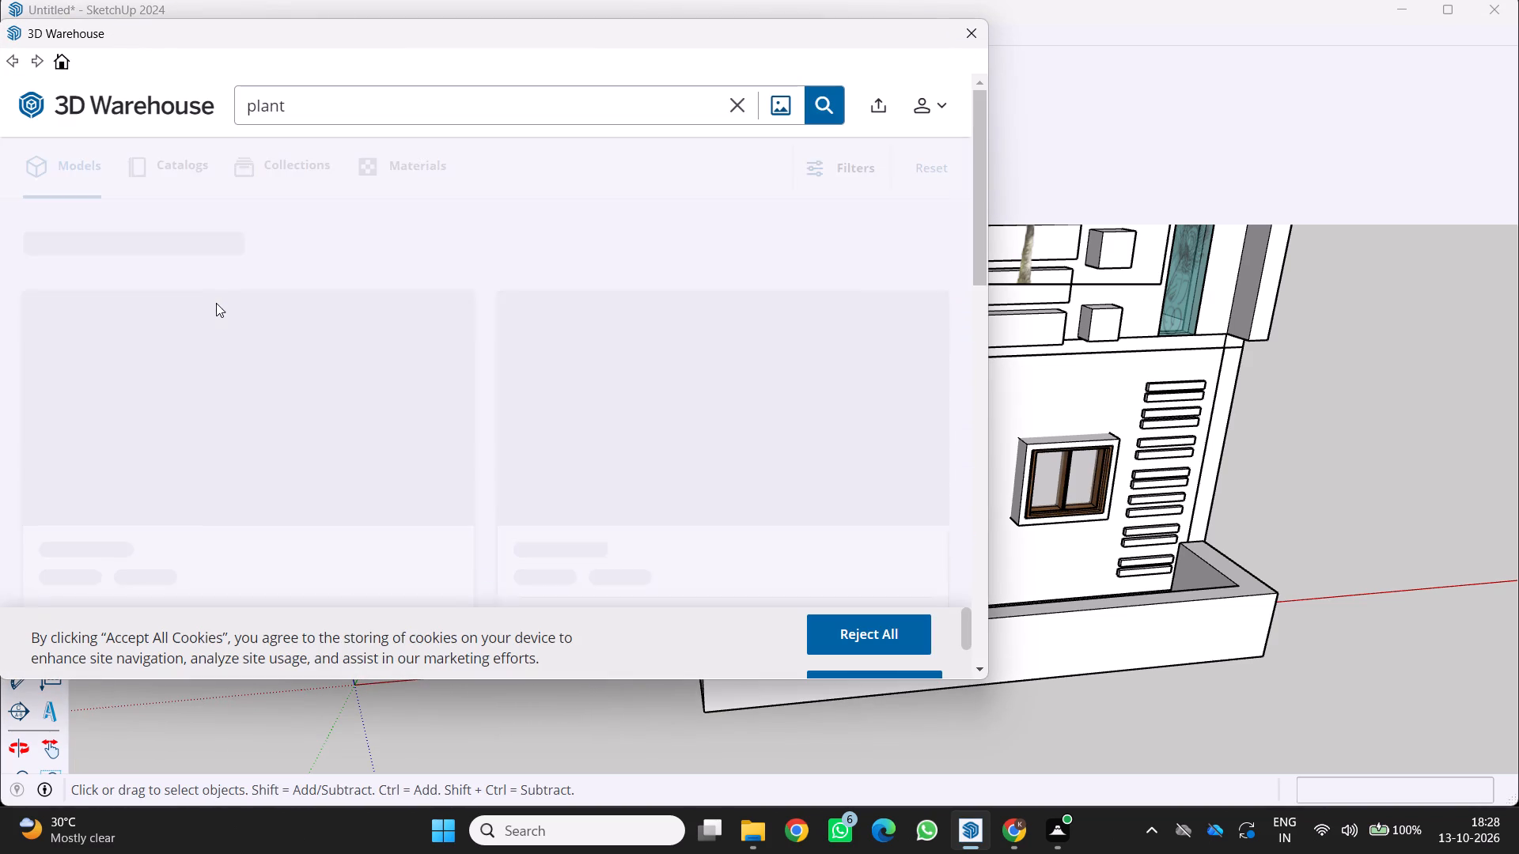
pyautogui.click(410, 115)
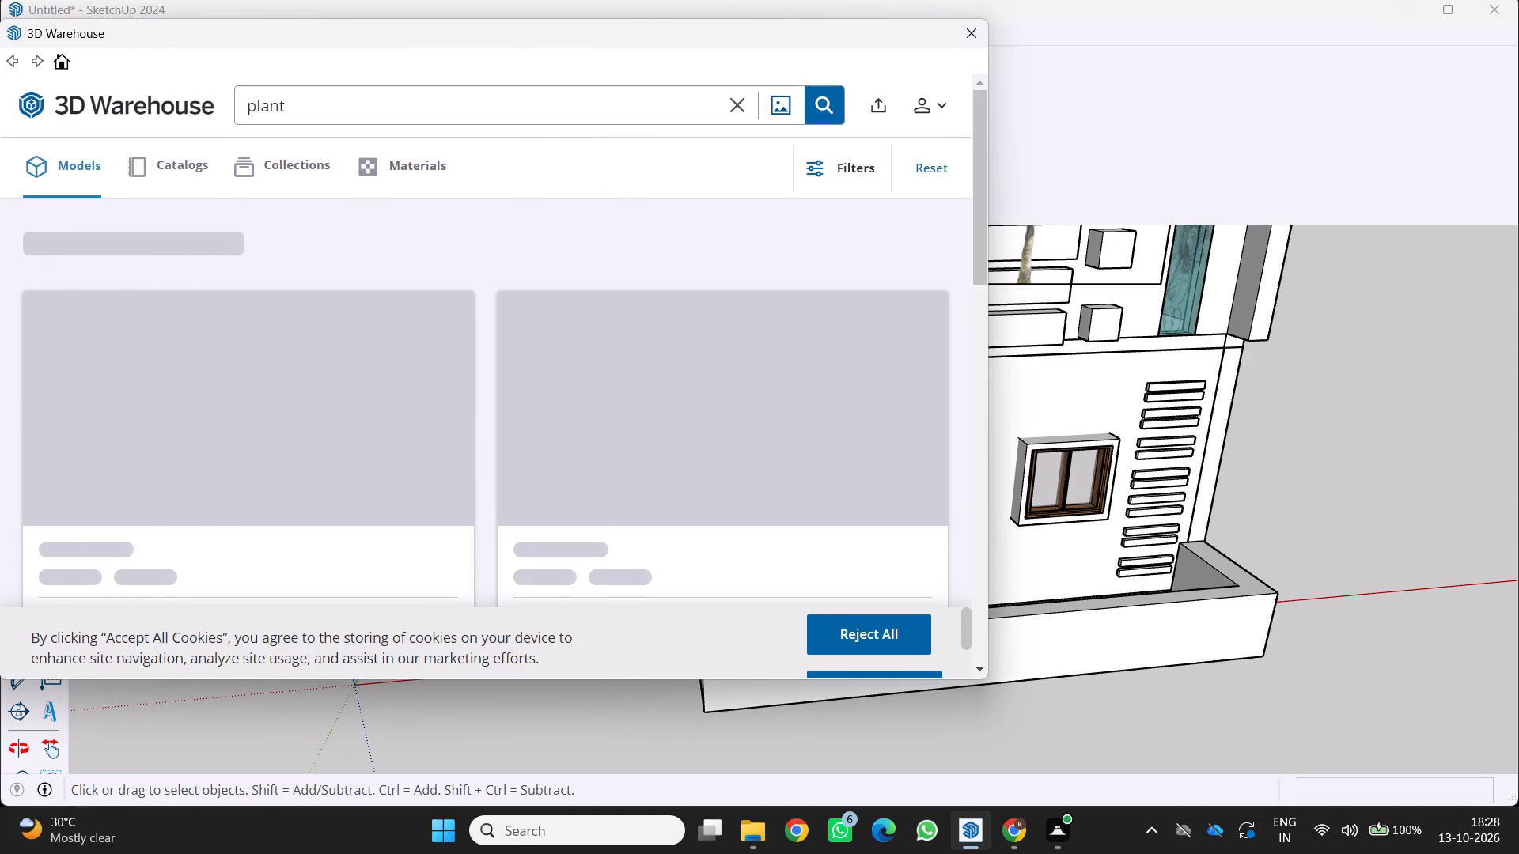
pyautogui.scroll(-9, 501, 460)
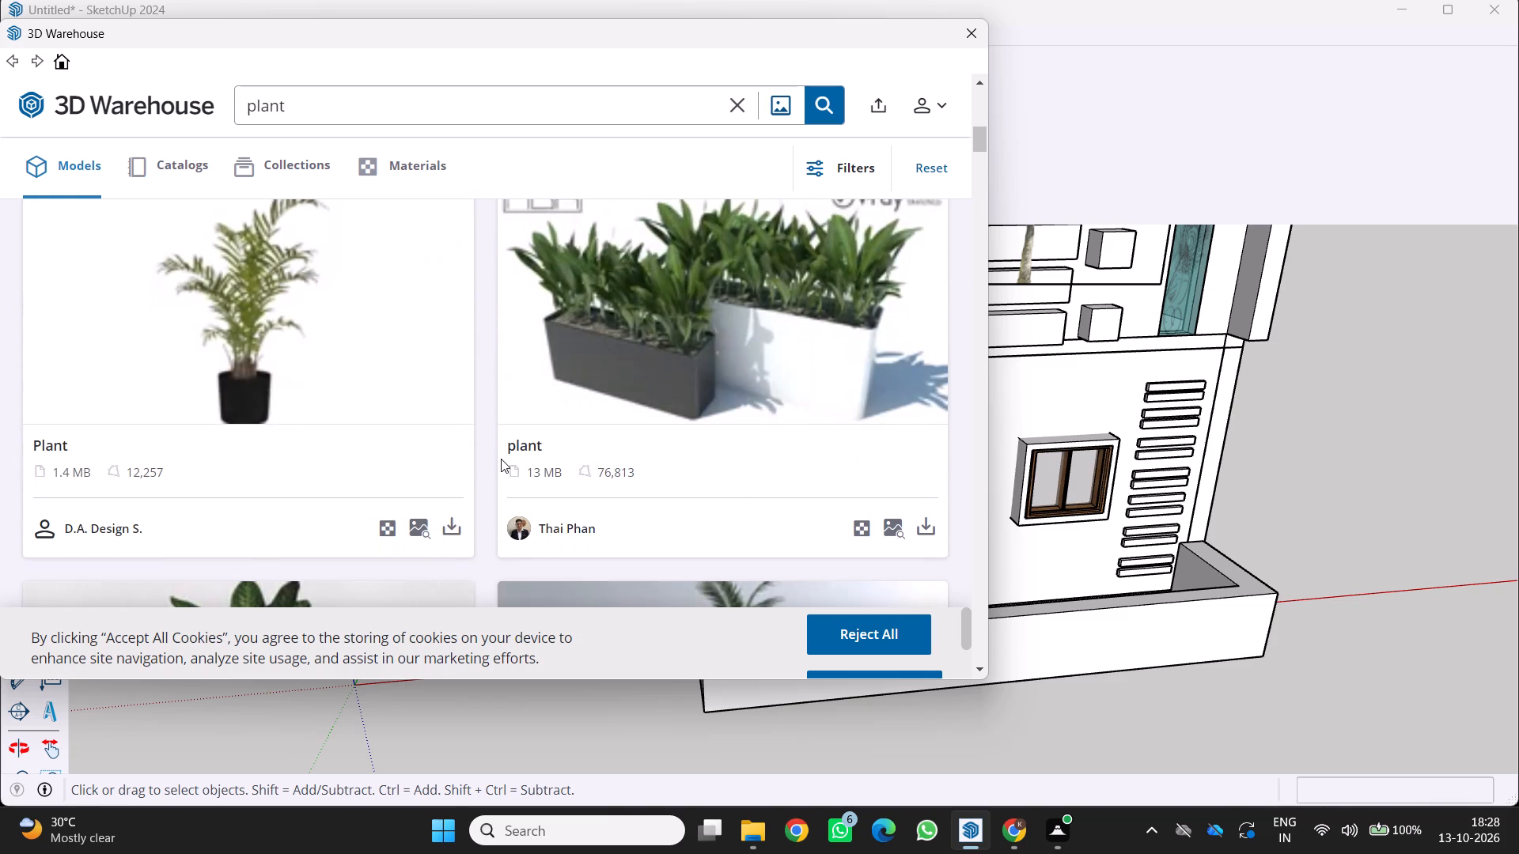
pyautogui.scroll(-7, 501, 459)
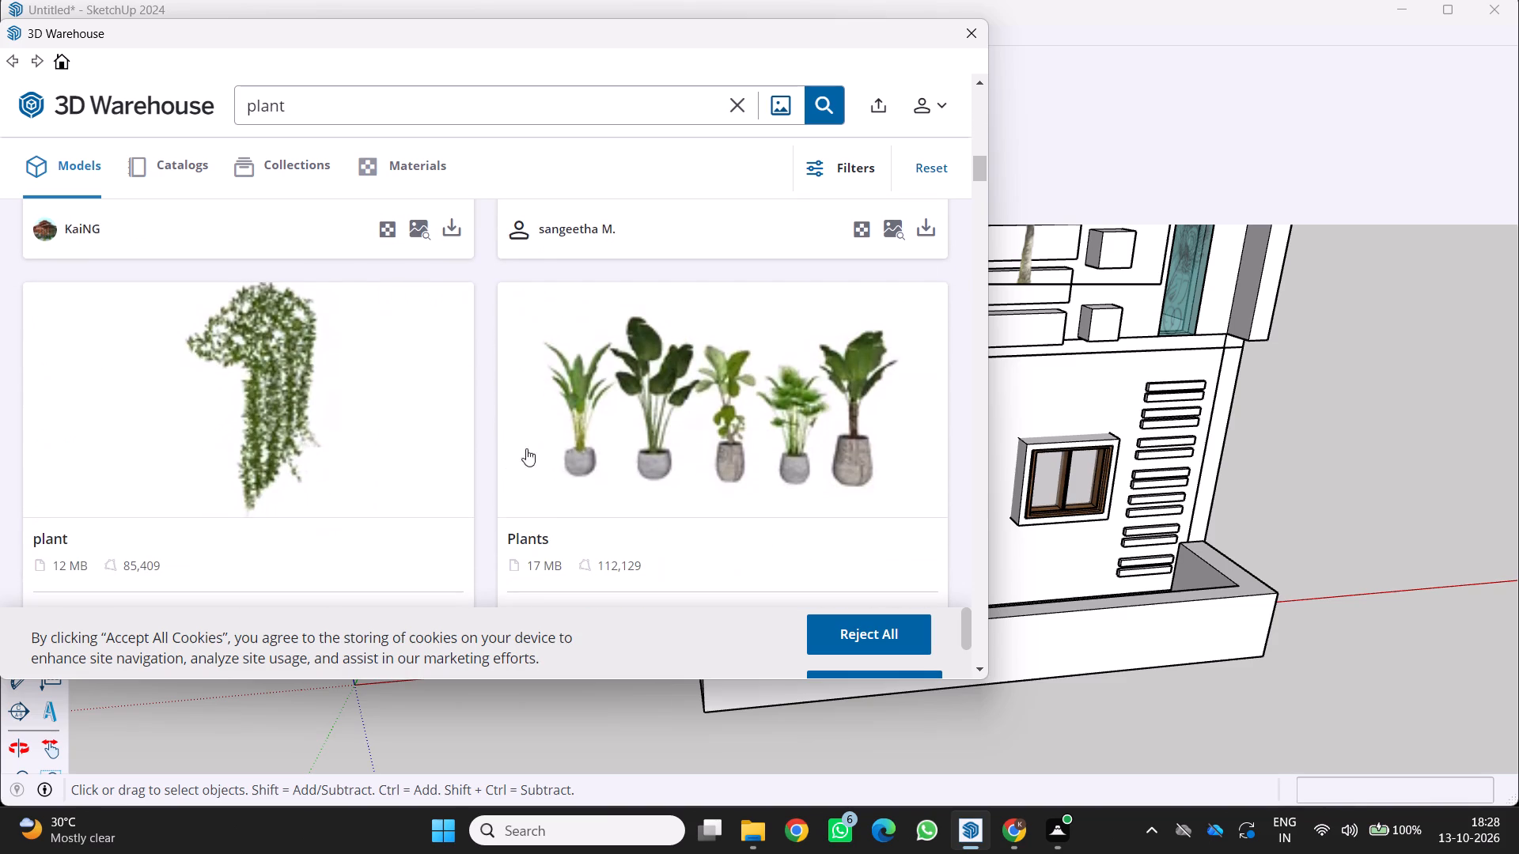
pyautogui.scroll(-2, 598, 446)
pyautogui.click(930, 416)
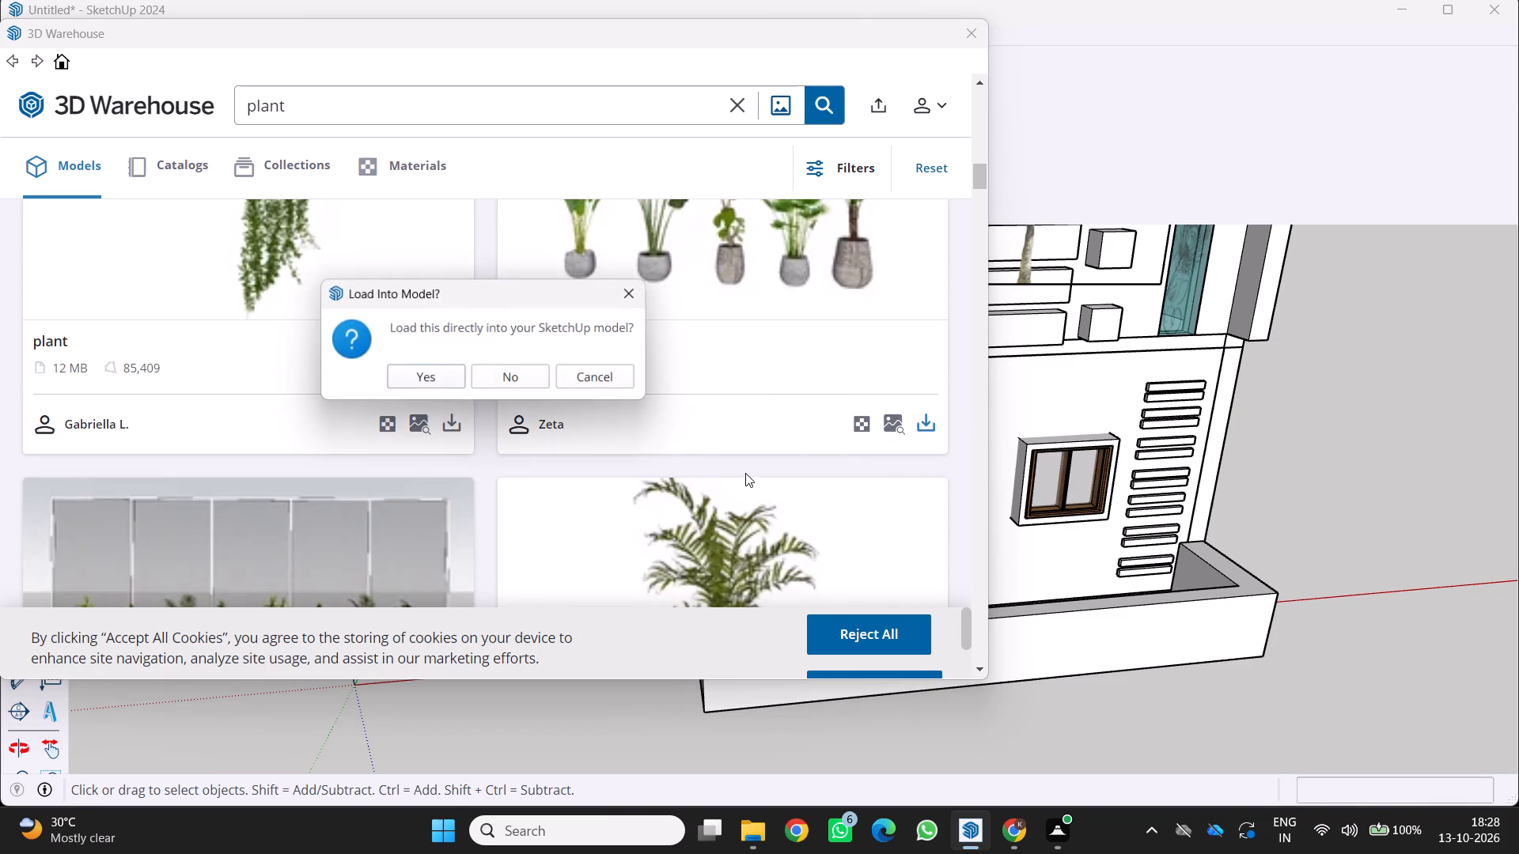
pyautogui.click(429, 368)
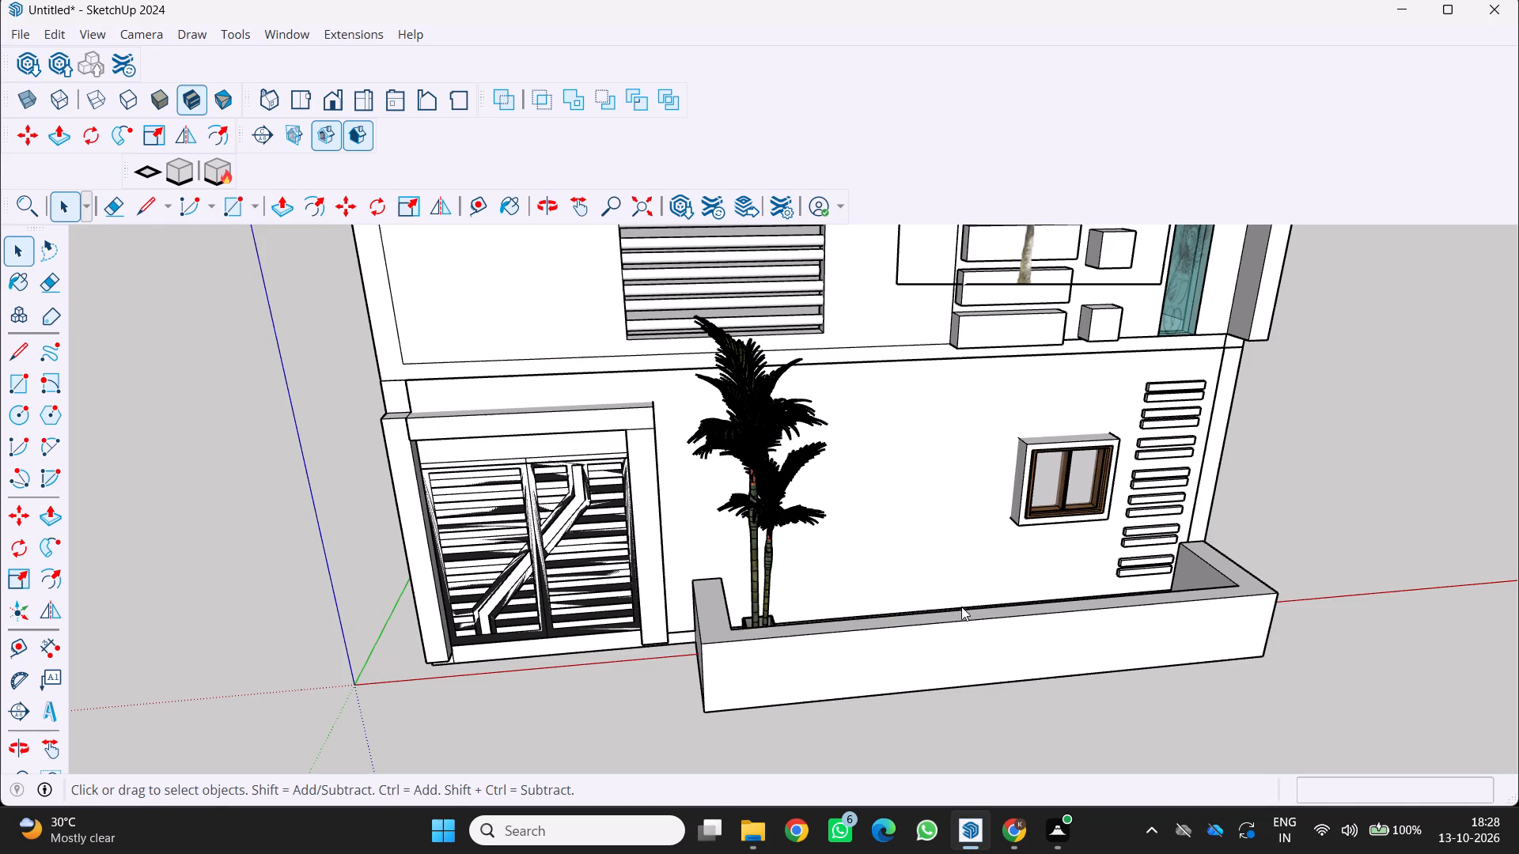
pyautogui.scroll(-5, 845, 599)
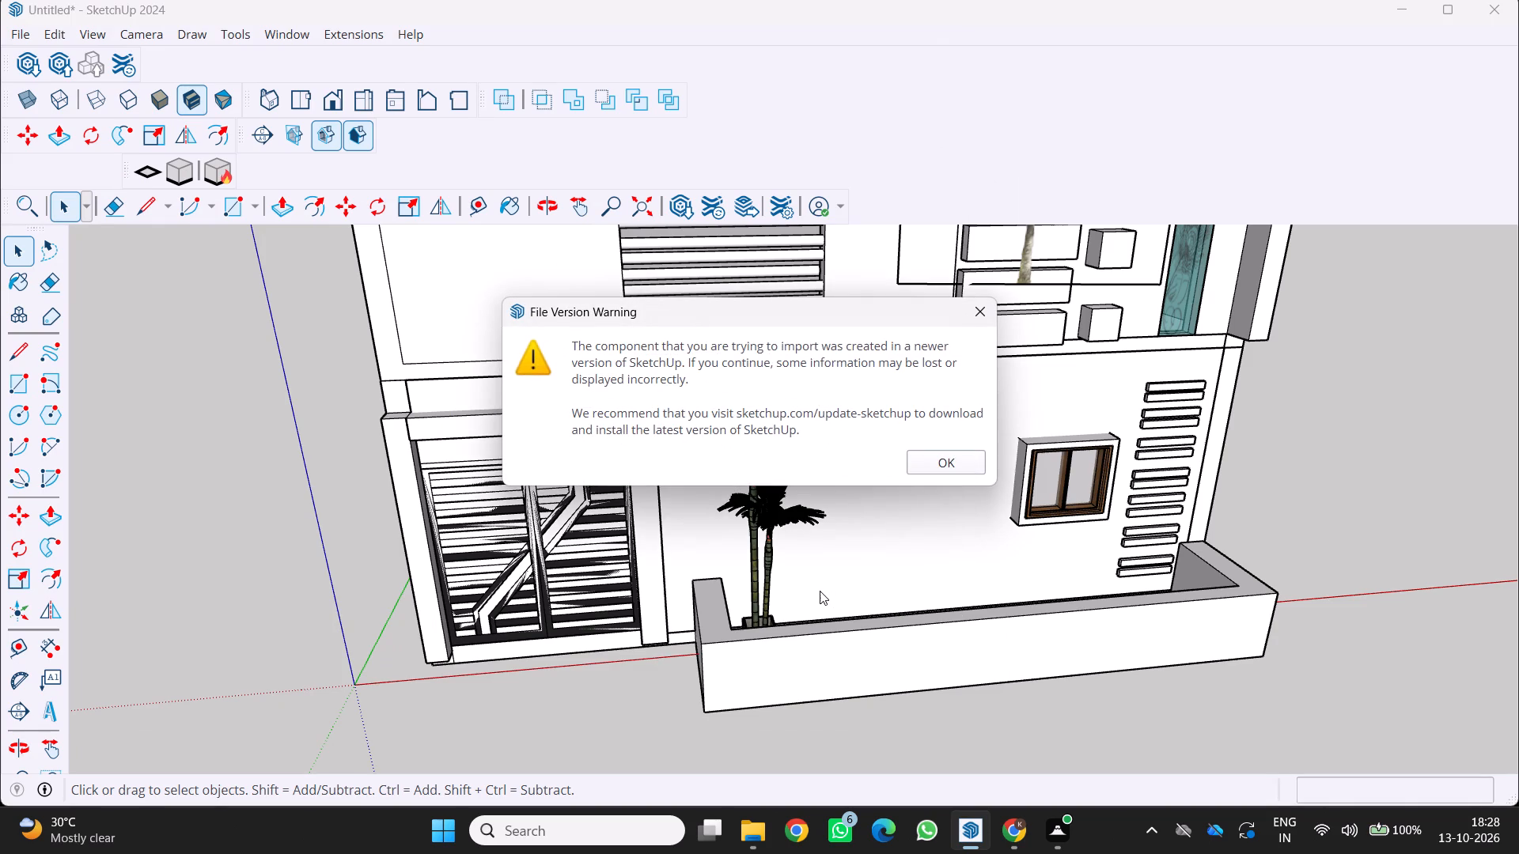
pyautogui.click(936, 467)
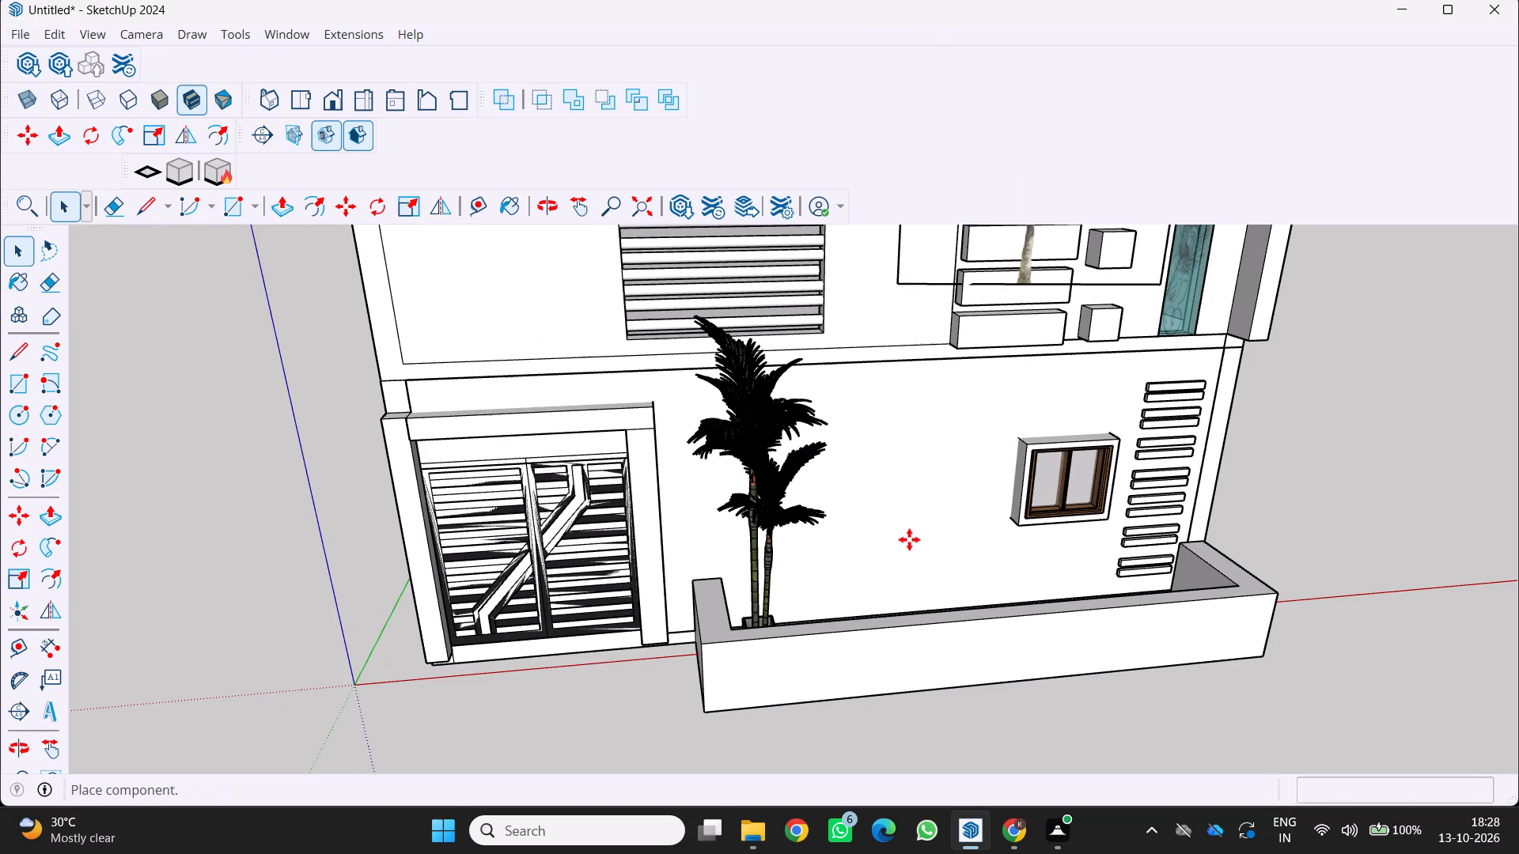
# Place the loaded set of five potted plants on open ground beside the gate side of the house.
pyautogui.scroll(-1, 876, 587)
pyautogui.moveTo(867, 589); pyautogui.dragTo(752, 637, button='middle')
pyautogui.scroll(-2, 750, 636)
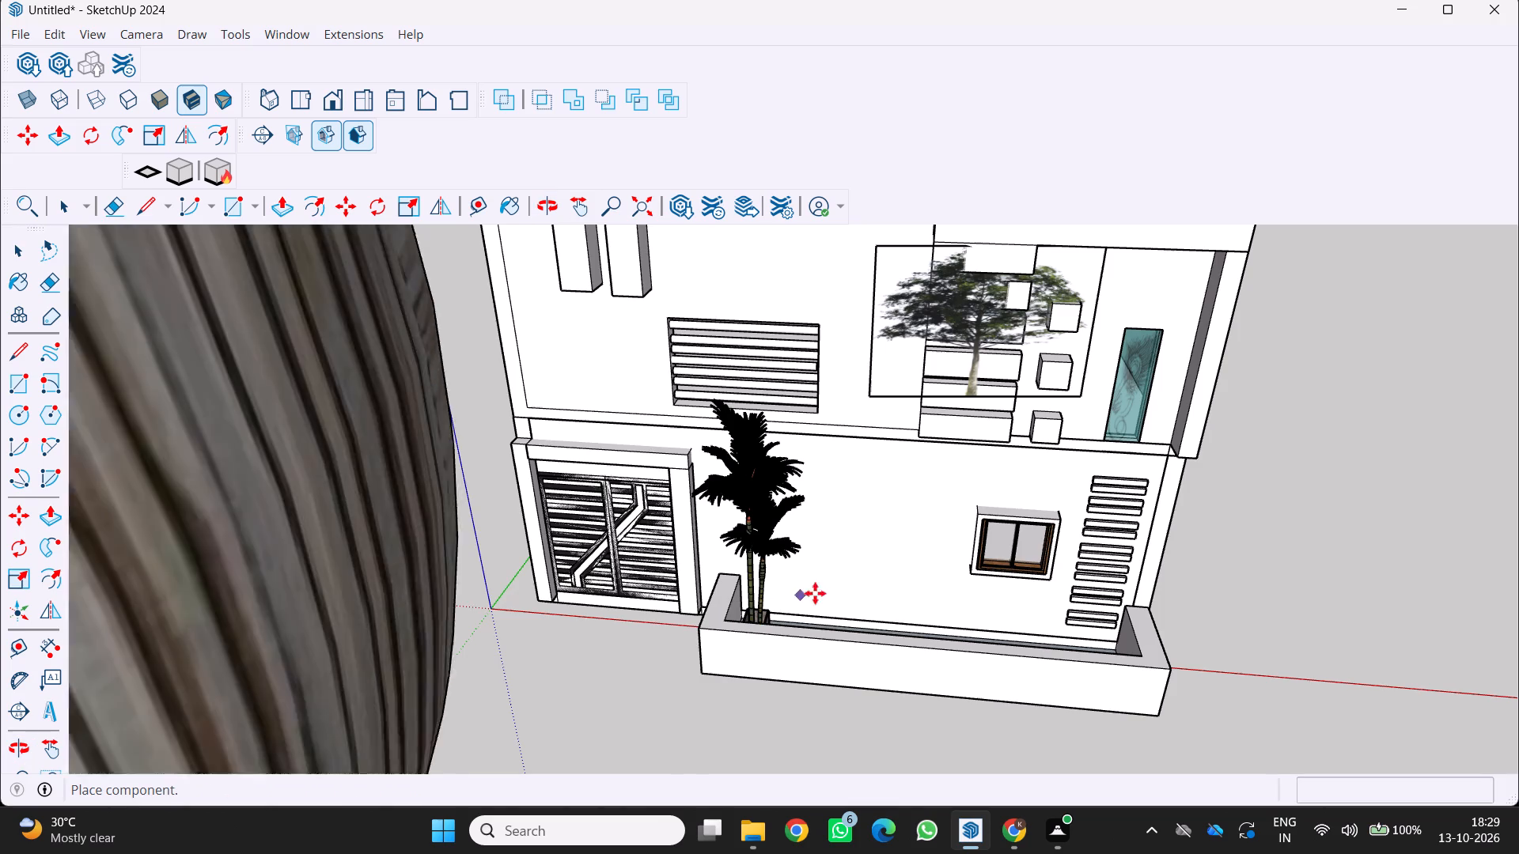
pyautogui.scroll(-10, 920, 602)
pyautogui.scroll(-1, 849, 597)
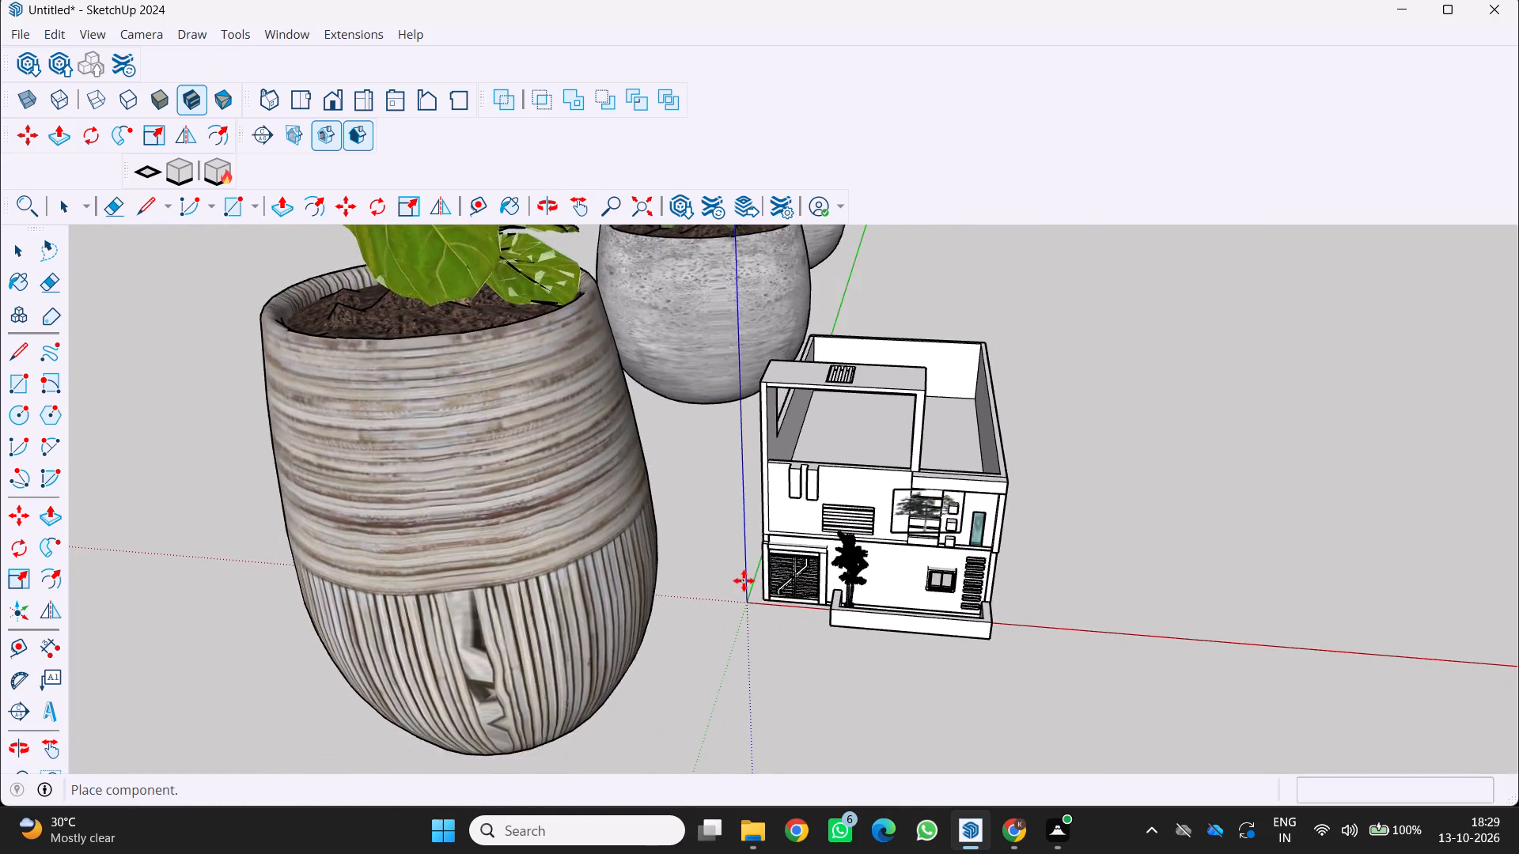
pyautogui.scroll(-3, 744, 580)
pyautogui.moveTo(757, 580); pyautogui.dragTo(922, 585, button='middle')
pyautogui.middleClick(920, 587)
pyautogui.scroll(-9, 884, 594)
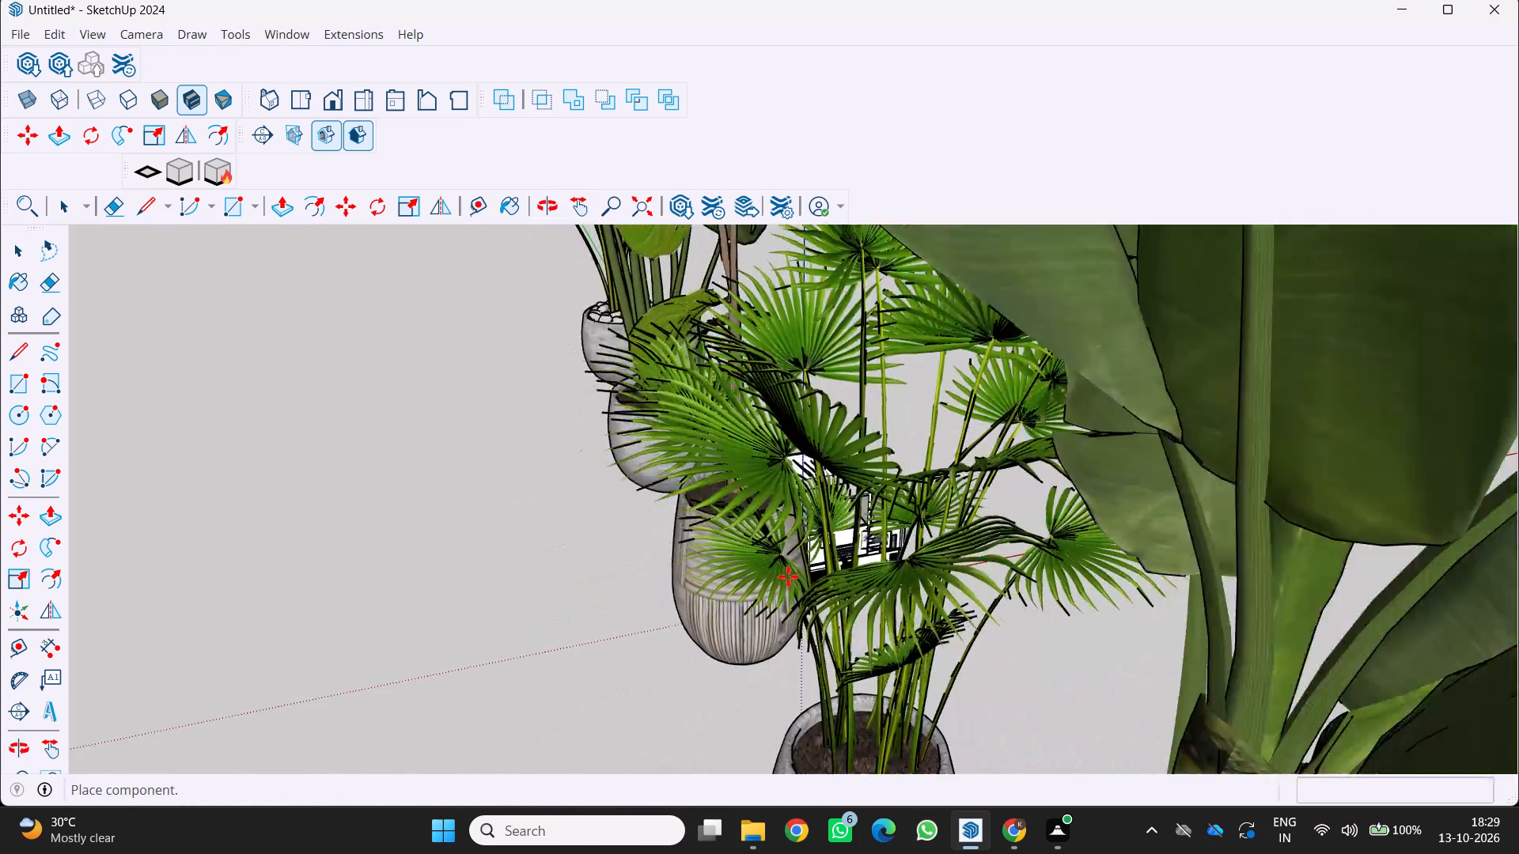
pyautogui.scroll(-2, 788, 576)
pyautogui.click(619, 523)
pyautogui.scroll(-5, 877, 487)
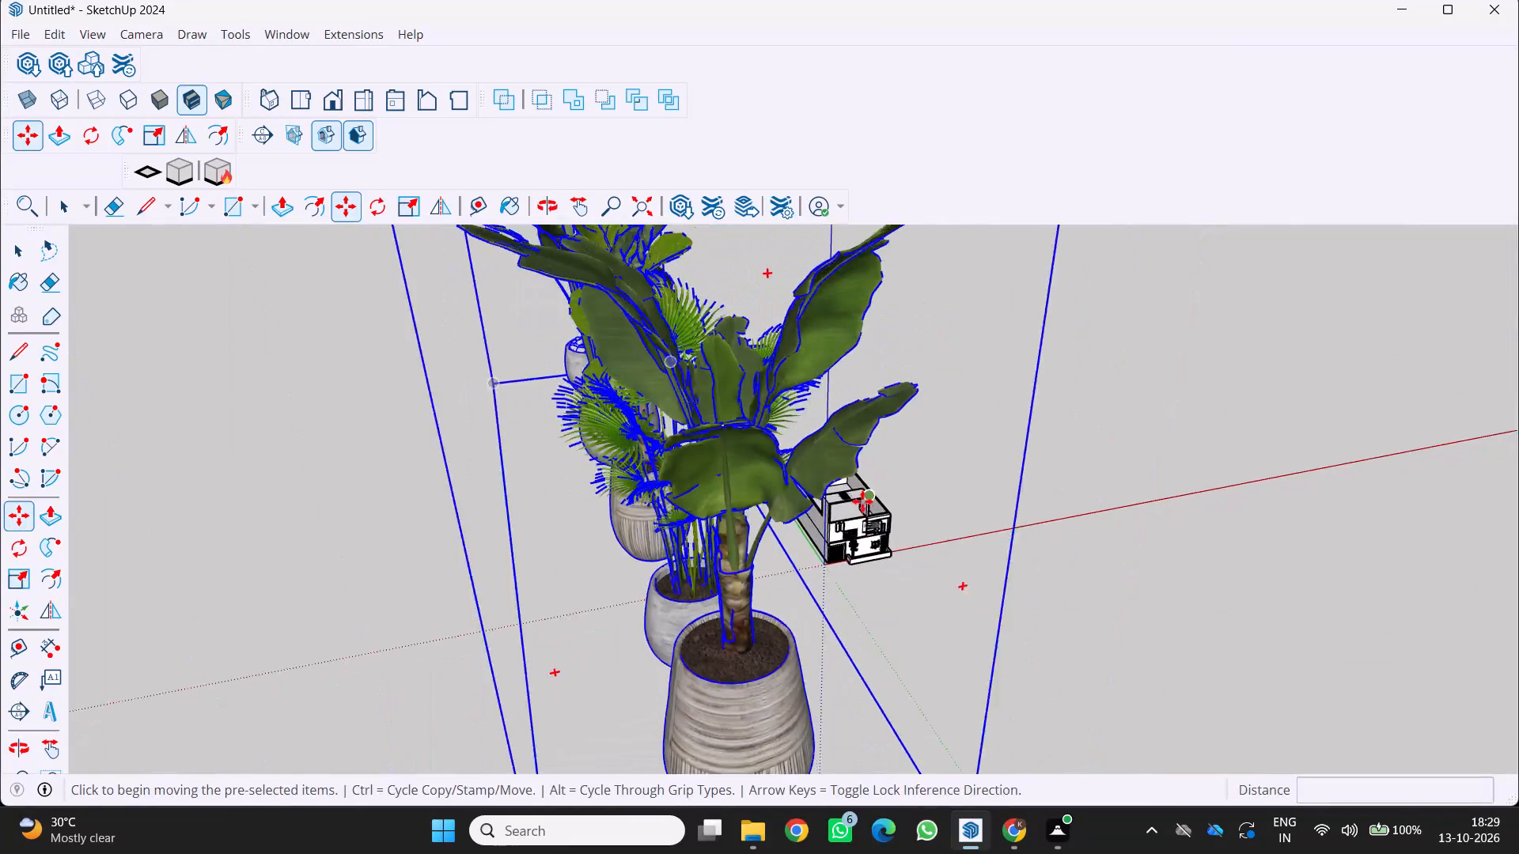
pyautogui.moveTo(860, 500); pyautogui.dragTo(749, 400, button='middle')
pyautogui.moveTo(747, 398); pyautogui.dragTo(738, 394, button='middle')
pyautogui.middleClick(733, 393)
pyautogui.press('space')
pyautogui.press('space')
pyautogui.press('space')
# Move the potted plant set about 174' 10" across to the opposite side of the house, beyond the front planter.
pyautogui.moveTo(780, 678); pyautogui.dragTo(595, 649, button='middle')
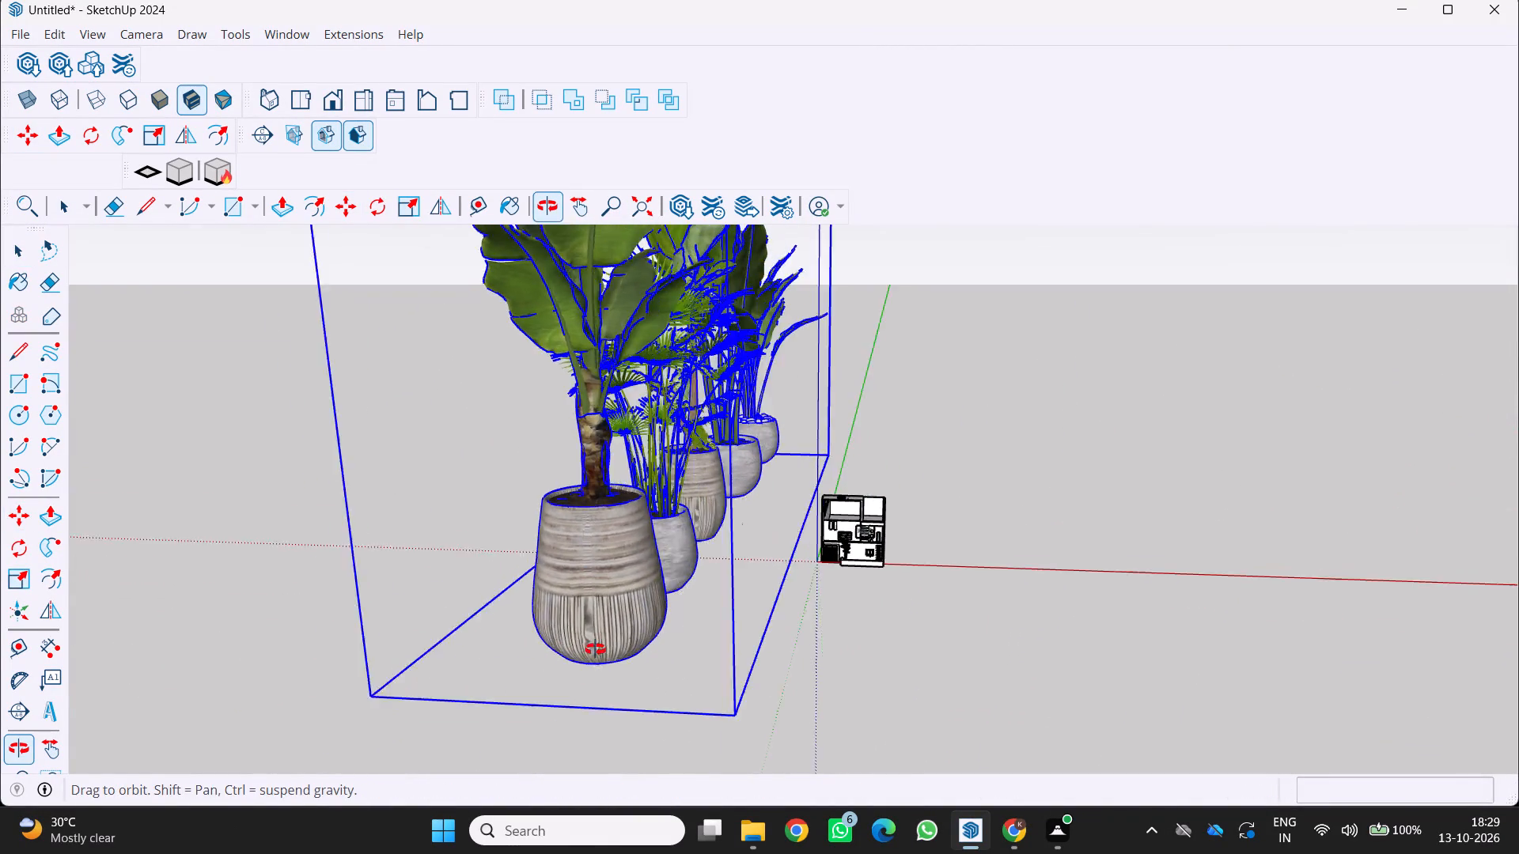
pyautogui.moveTo(595, 649); pyautogui.dragTo(530, 616, button='middle')
pyautogui.click(561, 602)
pyautogui.press('space')
pyautogui.moveTo(532, 574); pyautogui.dragTo(661, 725, button='middle')
pyautogui.scroll(1, 661, 725)
pyautogui.middleClick(661, 725)
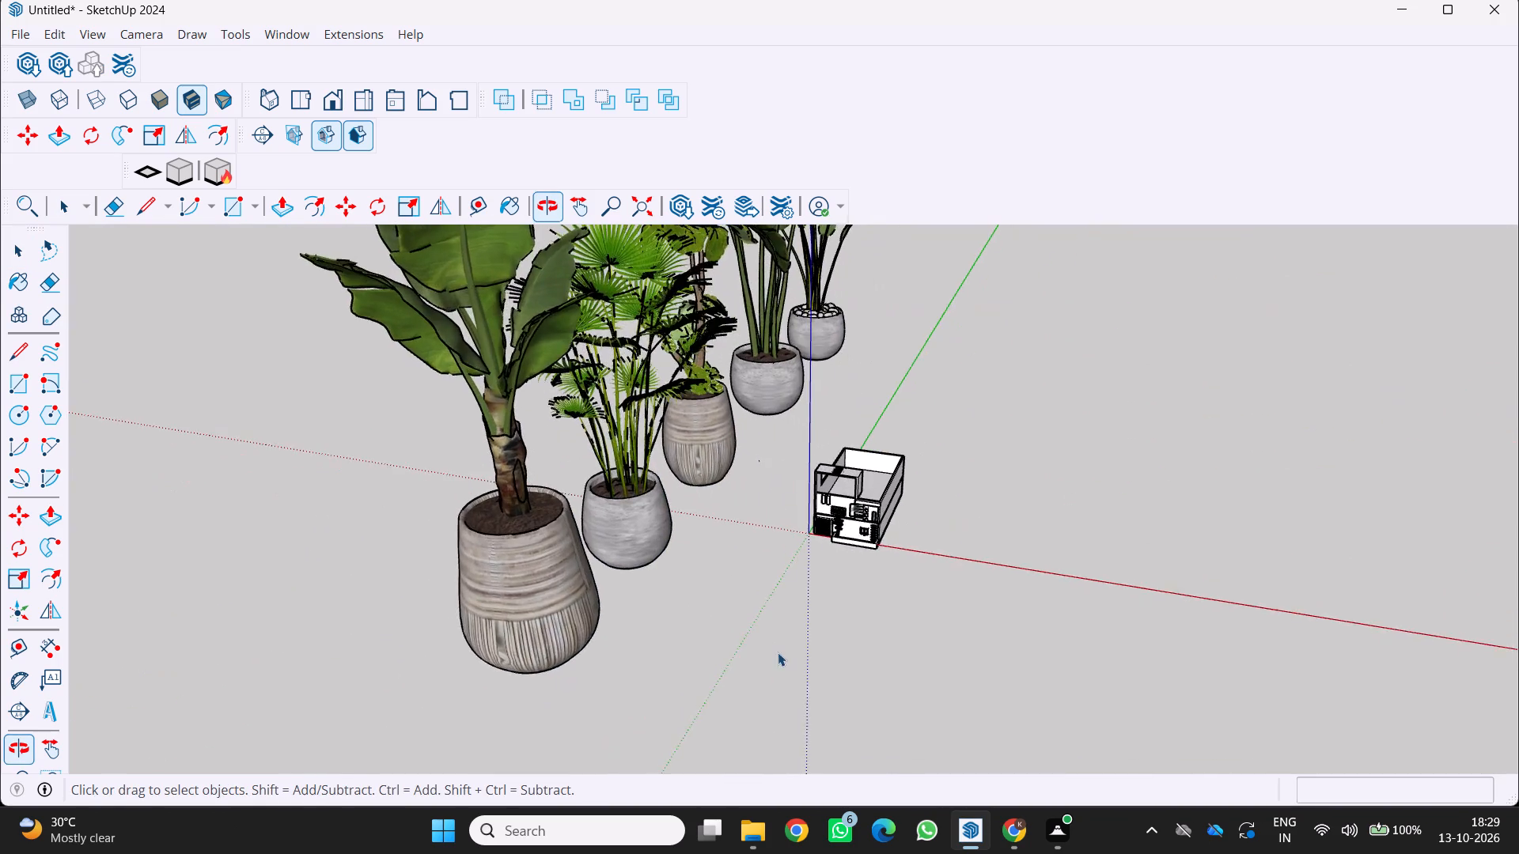
pyautogui.scroll(11, 778, 648)
pyautogui.moveTo(842, 473); pyautogui.dragTo(933, 469, button='middle')
pyautogui.scroll(8, 949, 463)
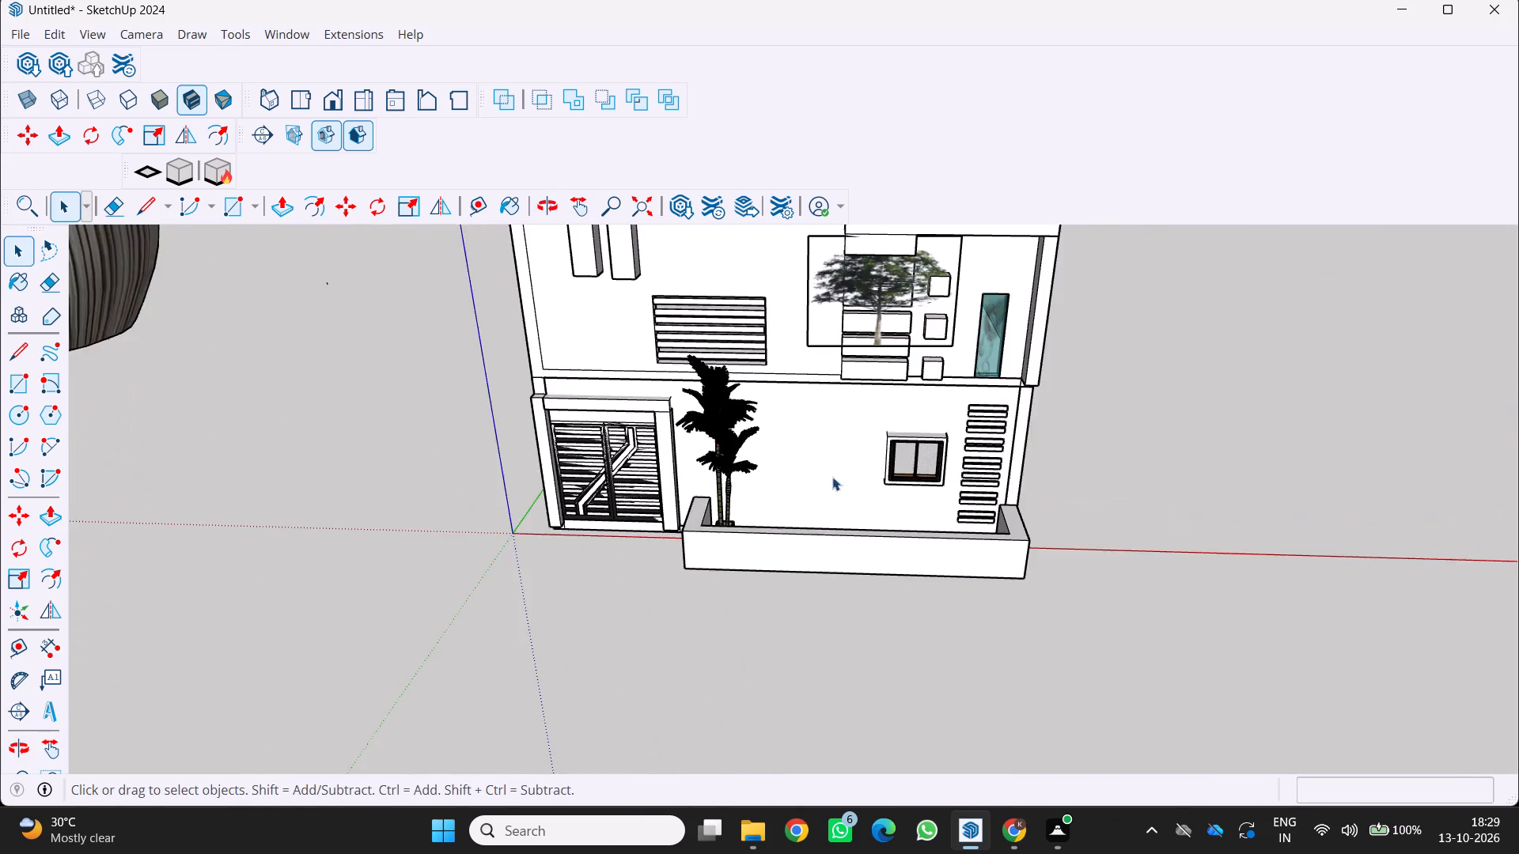
pyautogui.scroll(13, 832, 477)
pyautogui.scroll(-12, 735, 474)
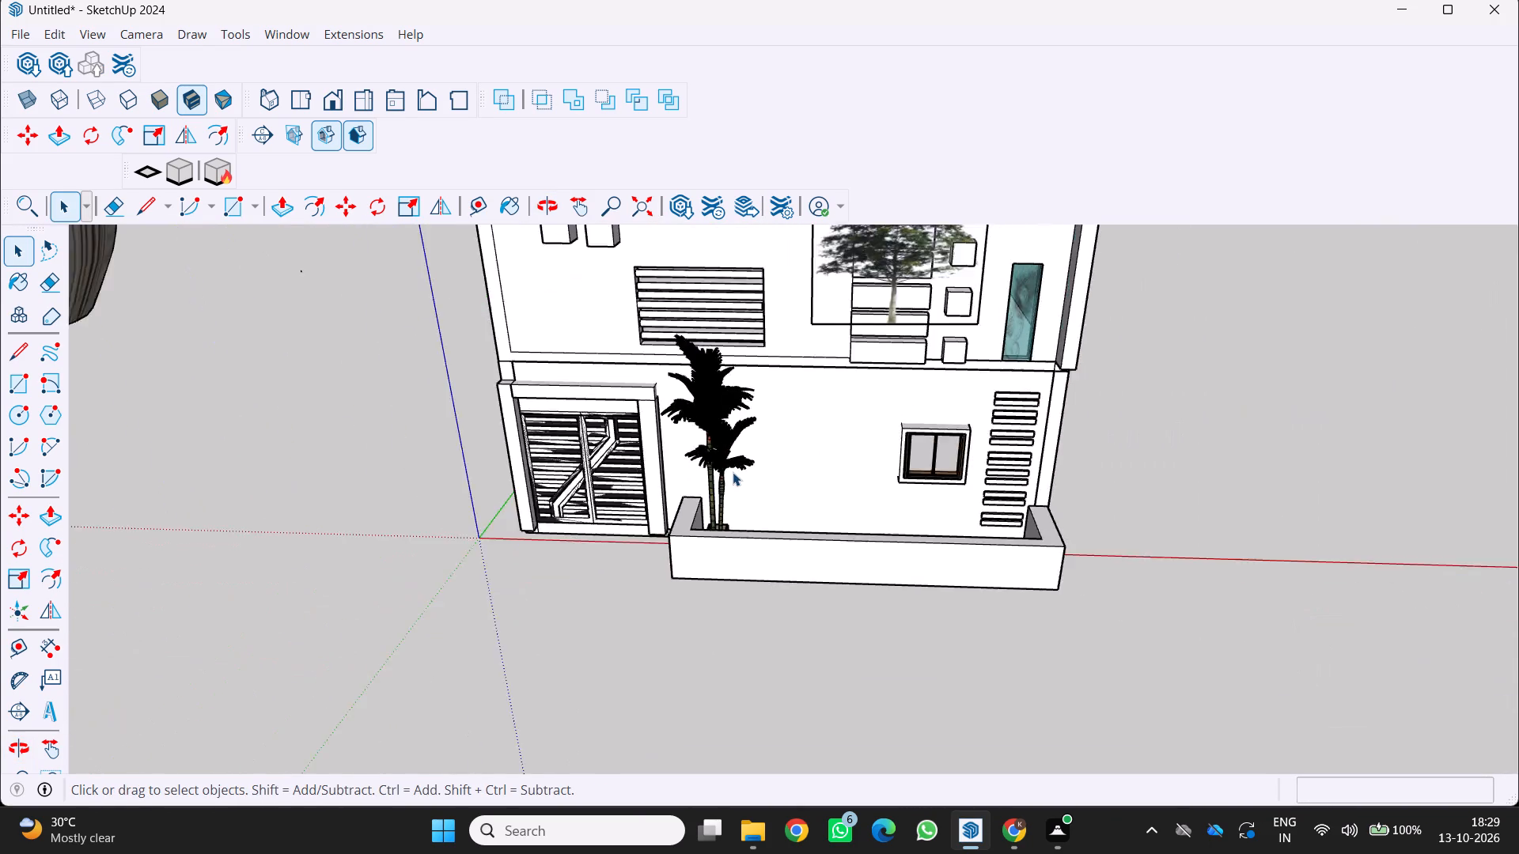
pyautogui.scroll(-5, 733, 472)
pyautogui.scroll(-12, 647, 517)
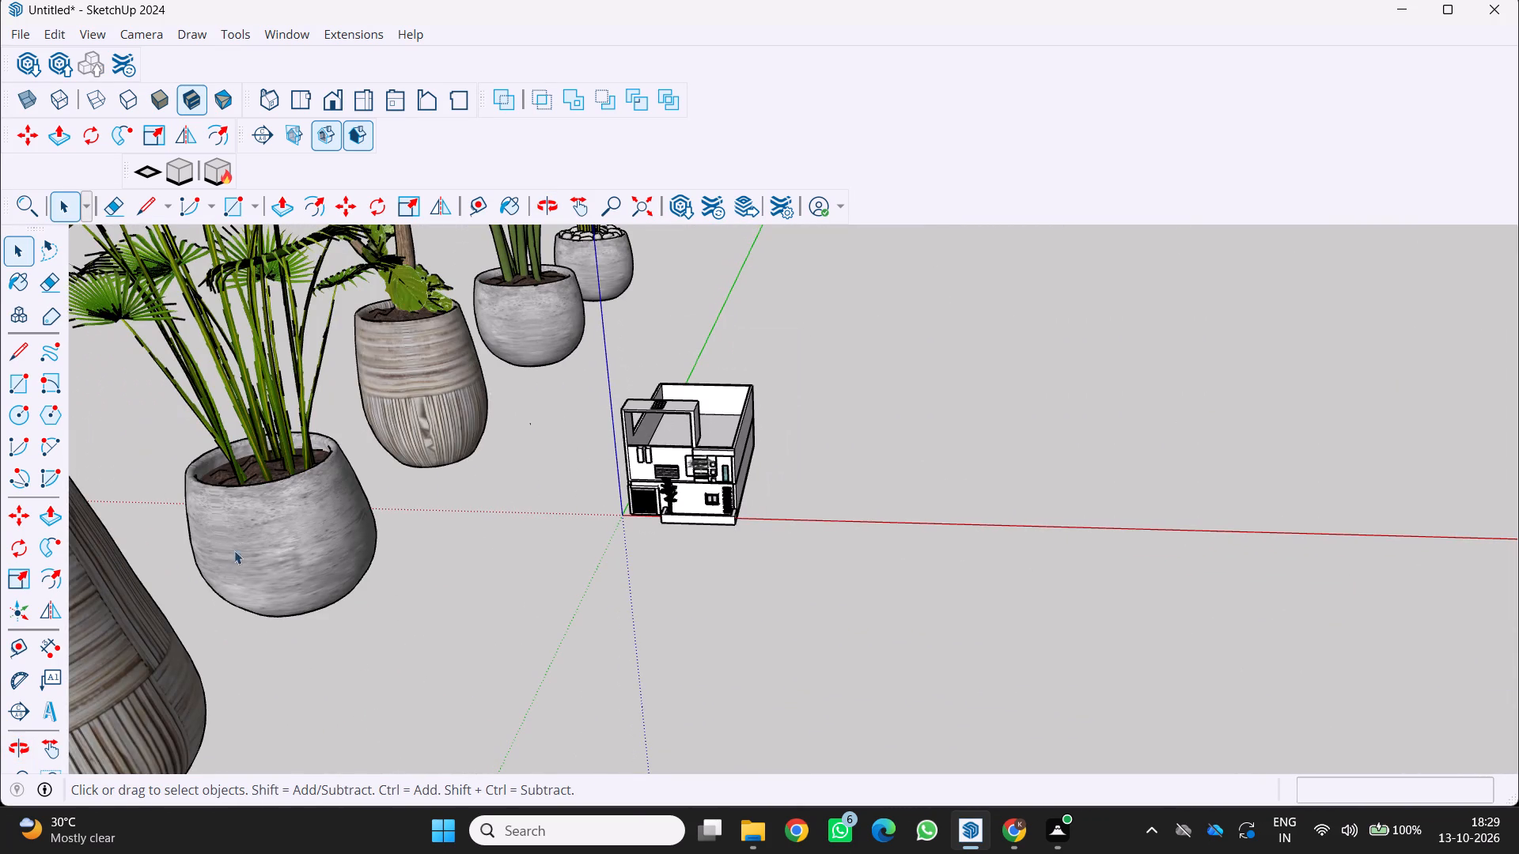
pyautogui.click(241, 543)
pyautogui.press('m')
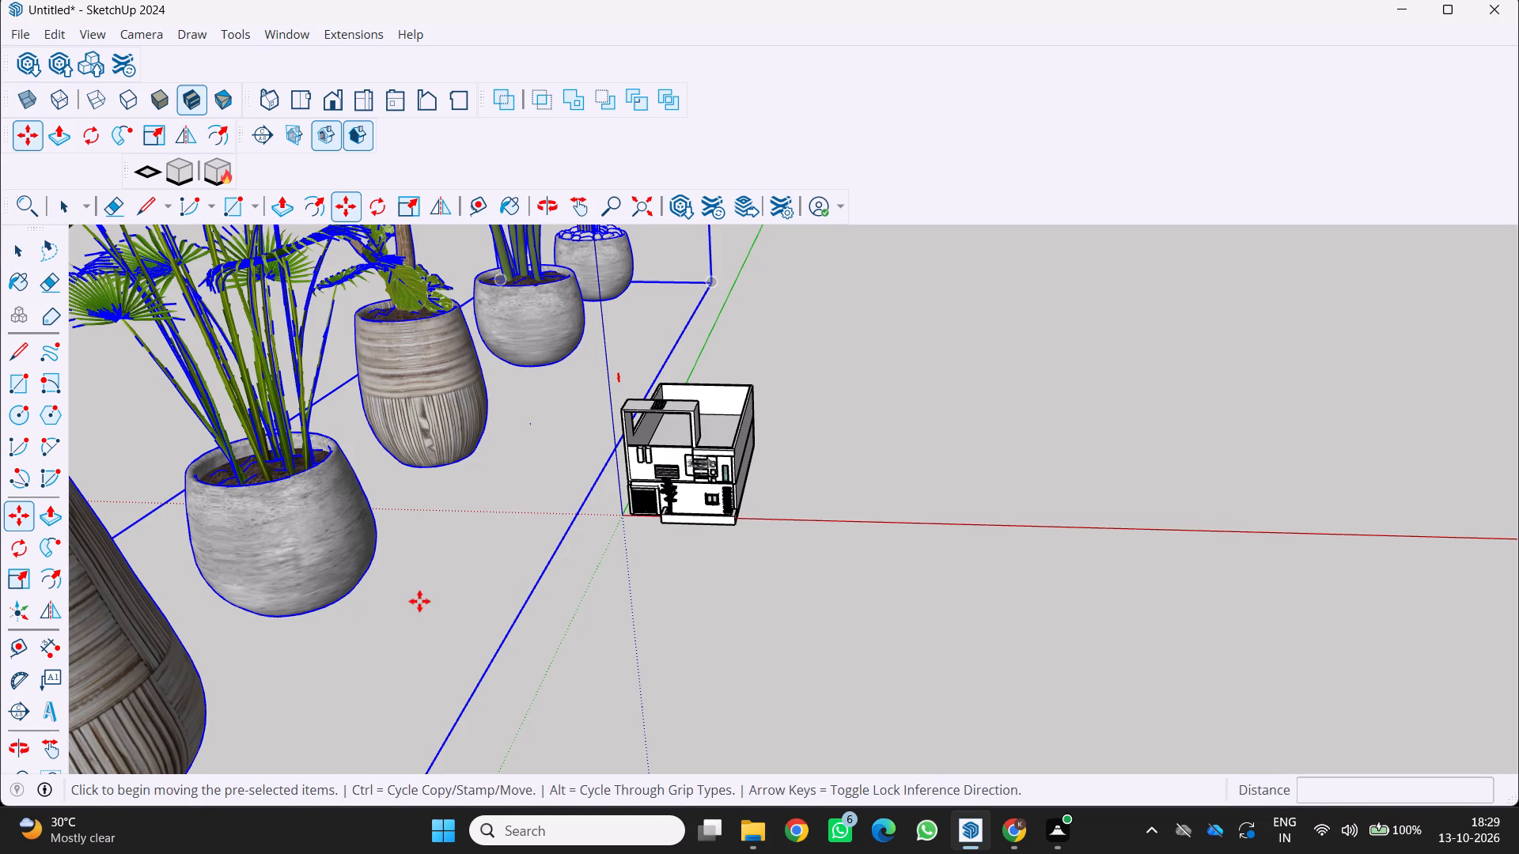
pyautogui.click(330, 567)
pyautogui.click(1063, 511)
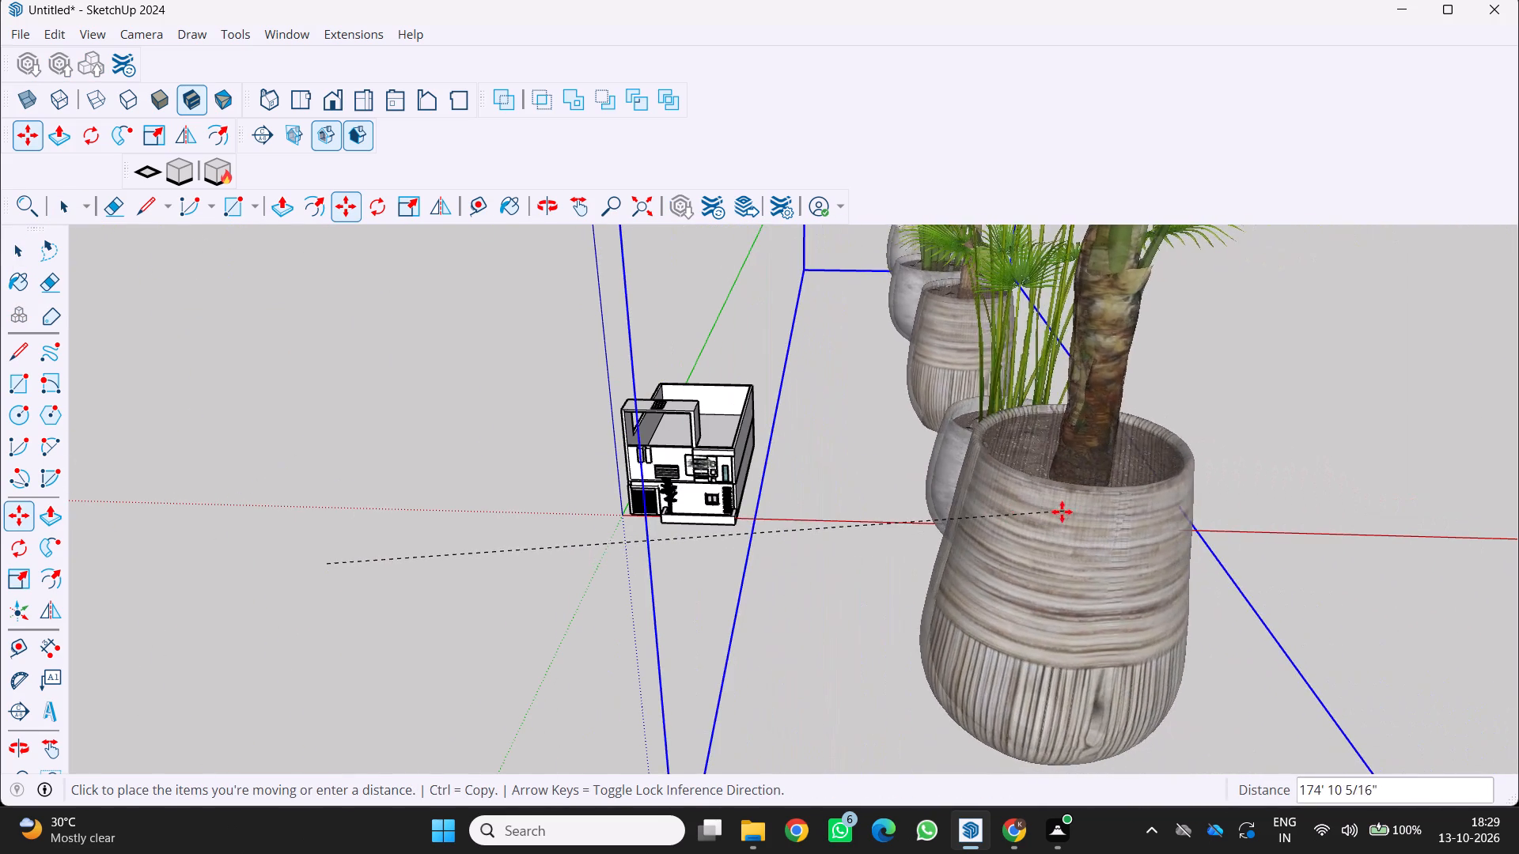
pyautogui.press('space')
# Rotate the plant set 90° about its front base corner so the row runs parallel to the house front.
pyautogui.scroll(-4, 1138, 599)
pyautogui.moveTo(1073, 550); pyautogui.dragTo(1036, 463, button='middle')
pyautogui.middleClick(1036, 463)
pyautogui.press('space')
pyautogui.click(587, 671)
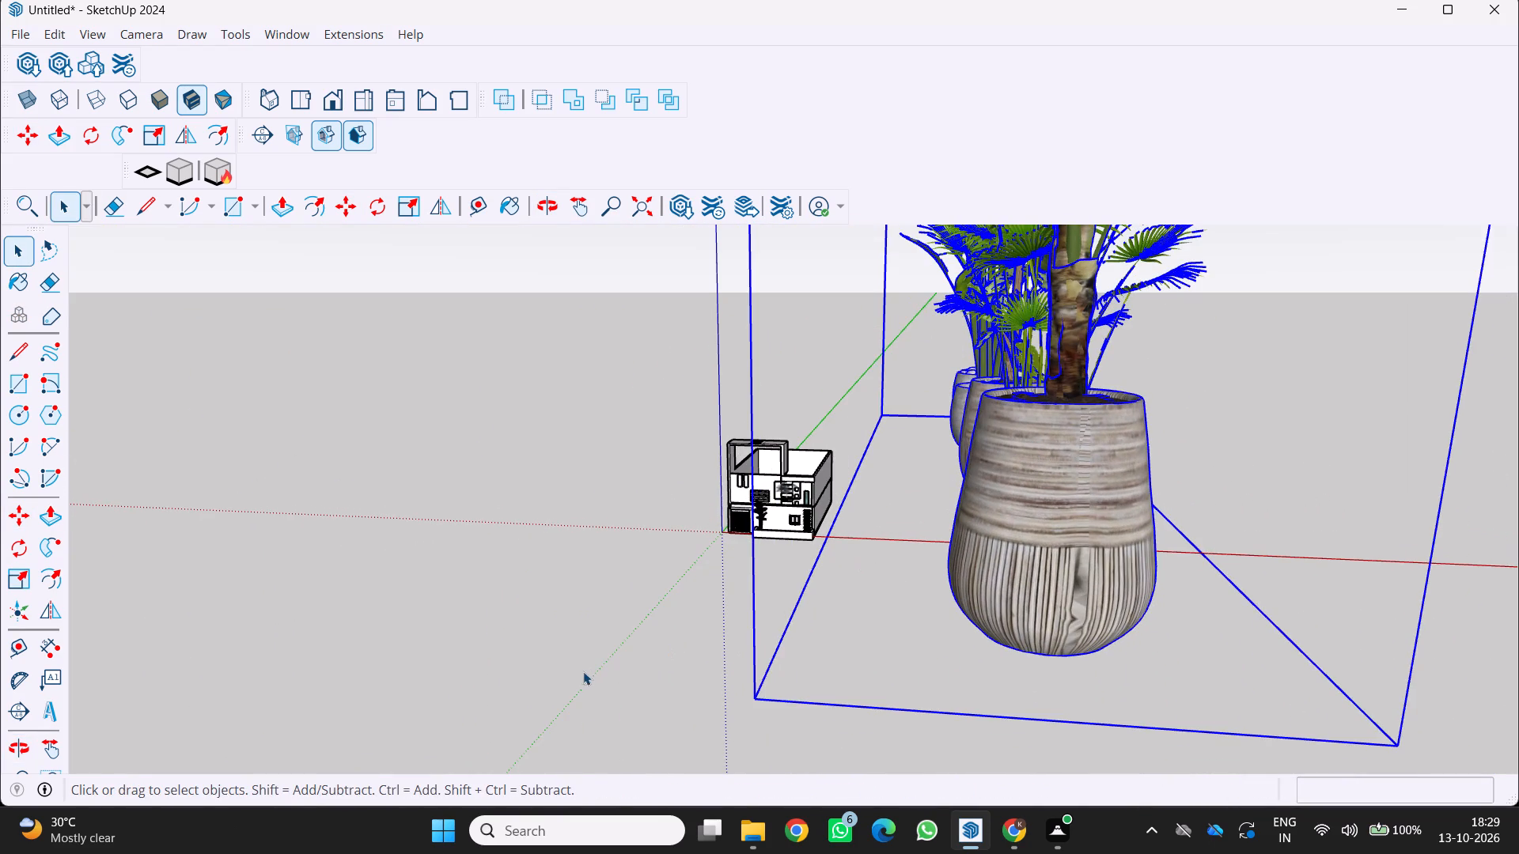
pyautogui.moveTo(750, 663); pyautogui.dragTo(997, 763, button='middle')
pyautogui.middleClick(1026, 750)
pyautogui.scroll(2, 1097, 687)
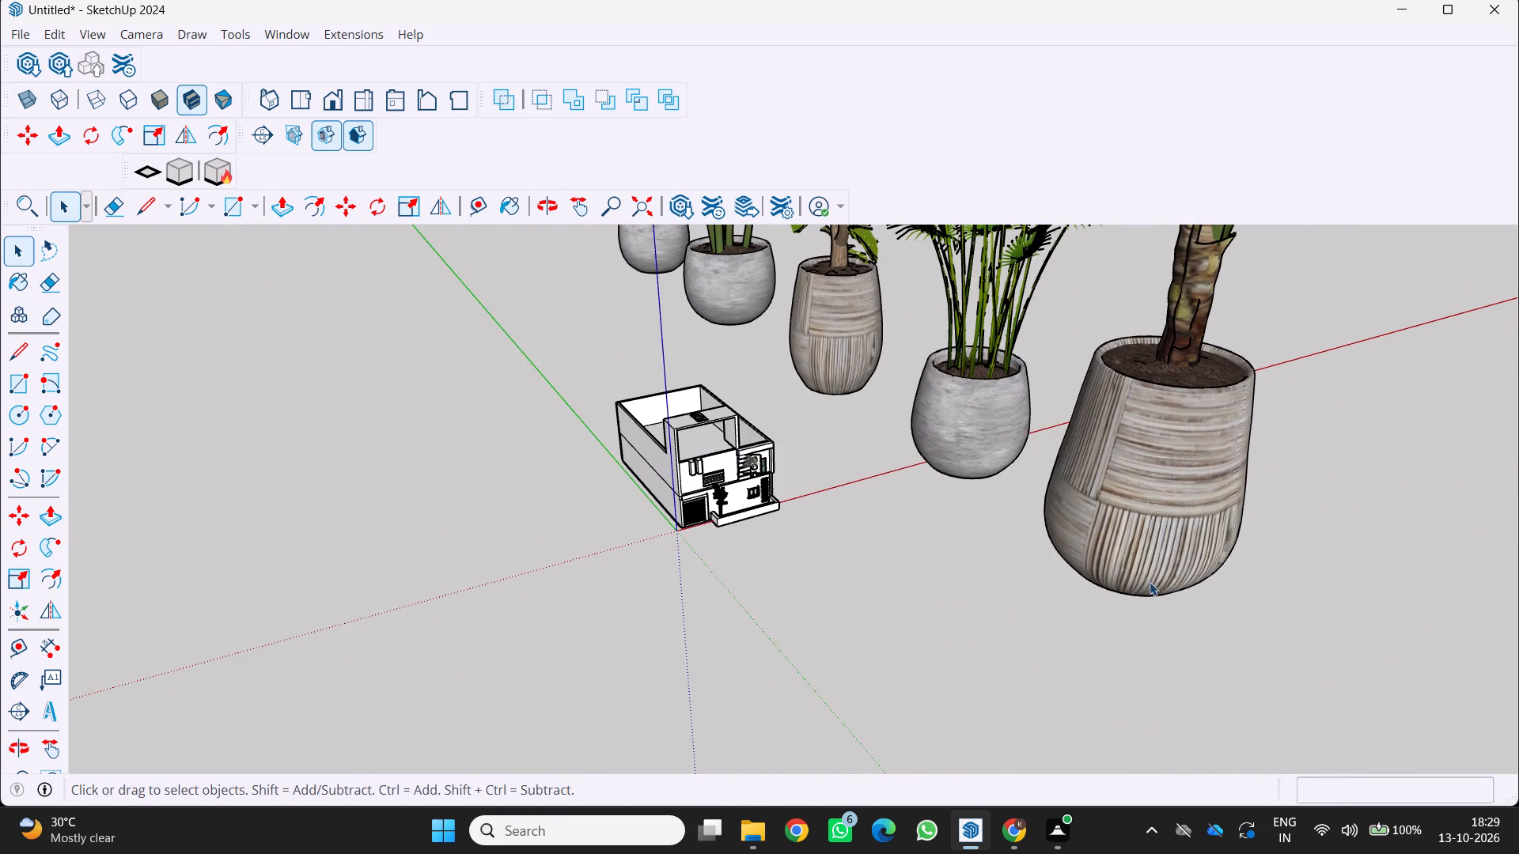
pyautogui.click(1141, 565)
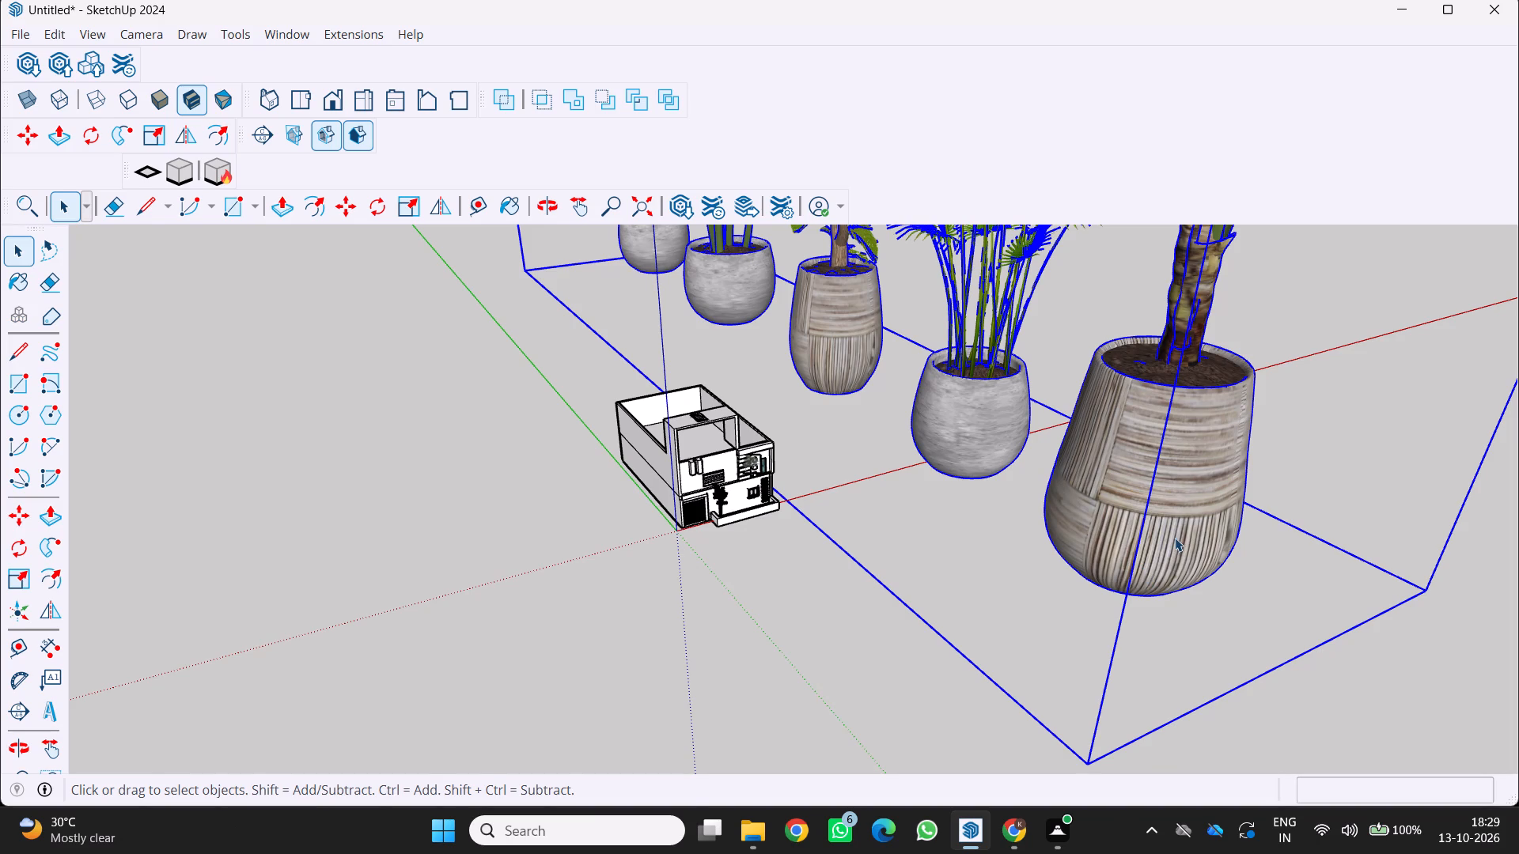
pyautogui.press('q')
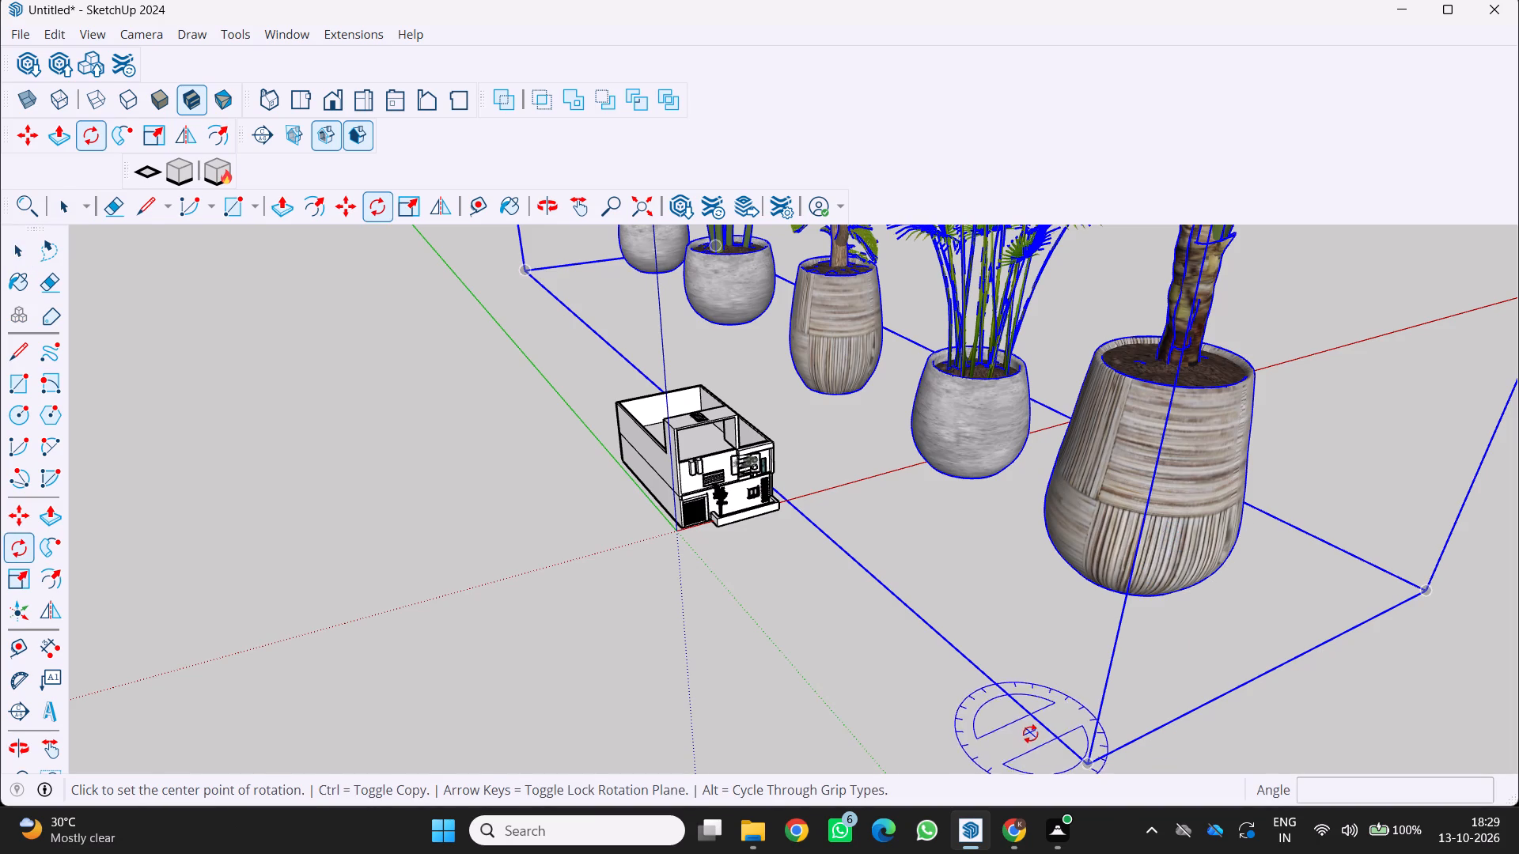
pyautogui.click(1097, 752)
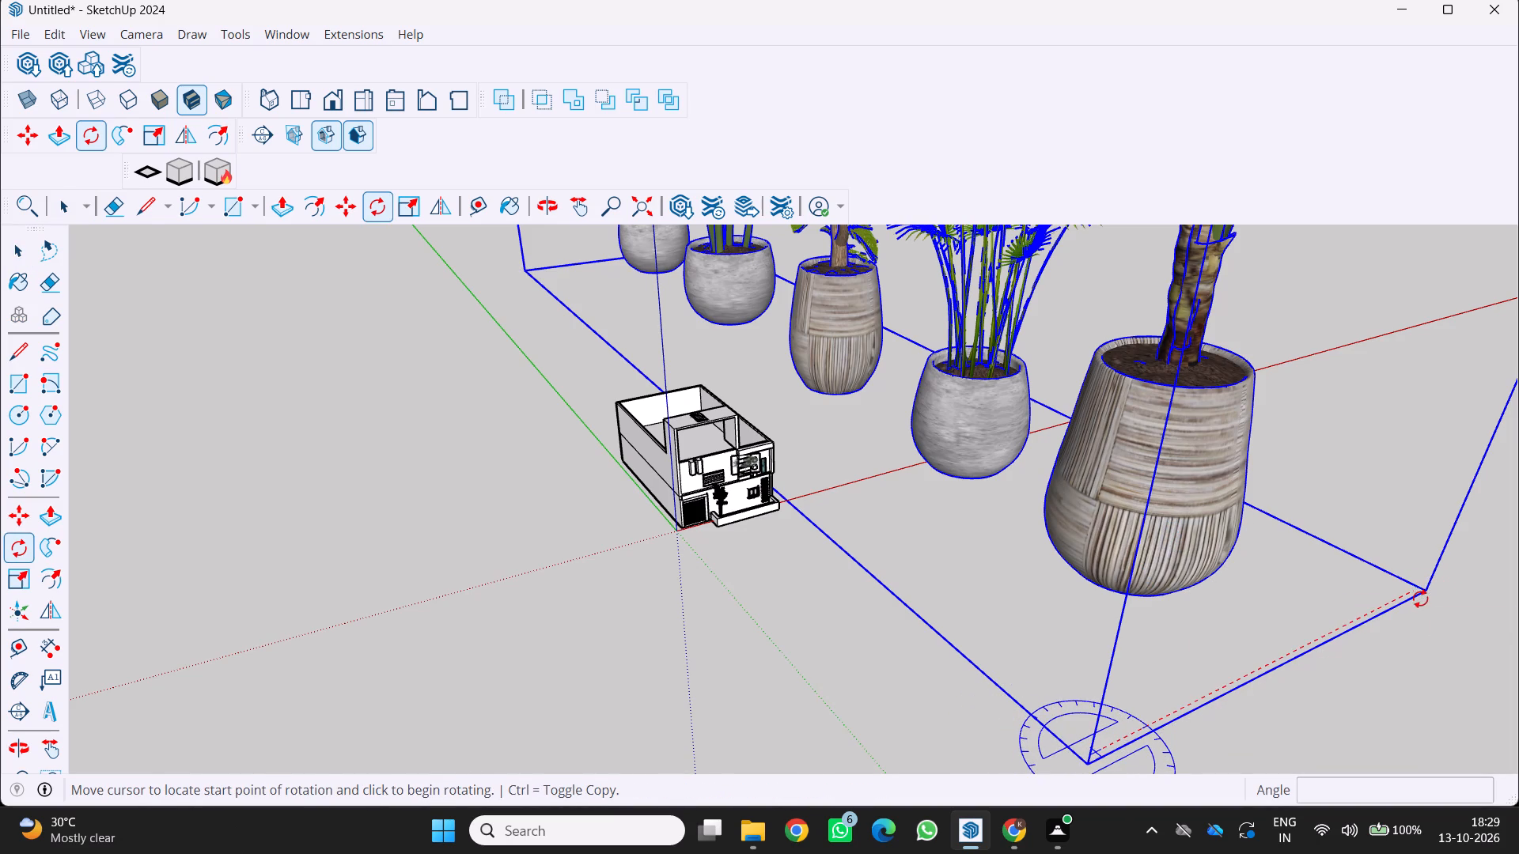
pyautogui.click(1430, 588)
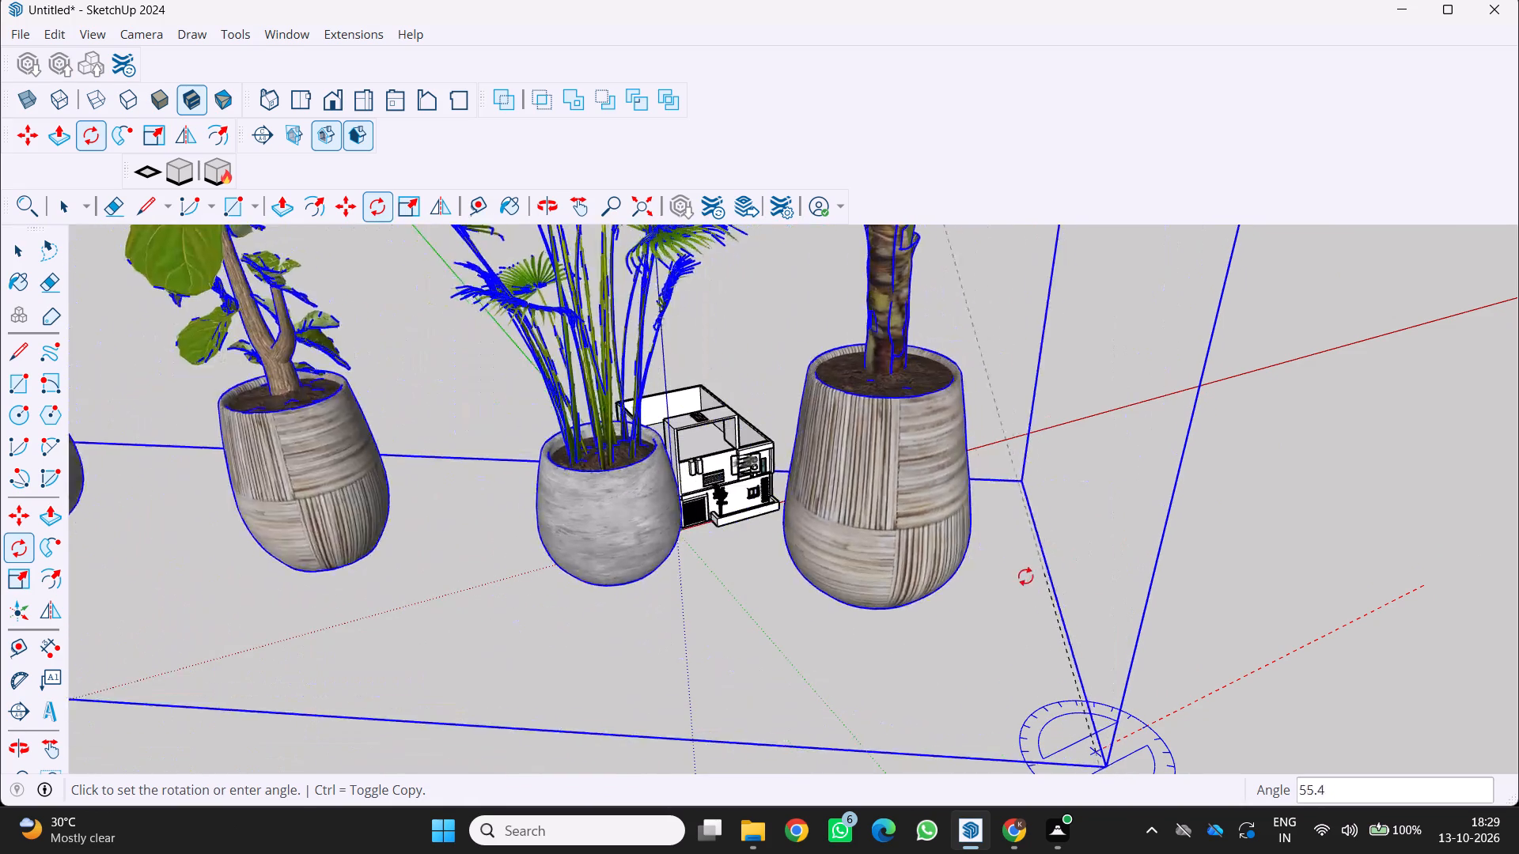
pyautogui.scroll(-1, 1025, 576)
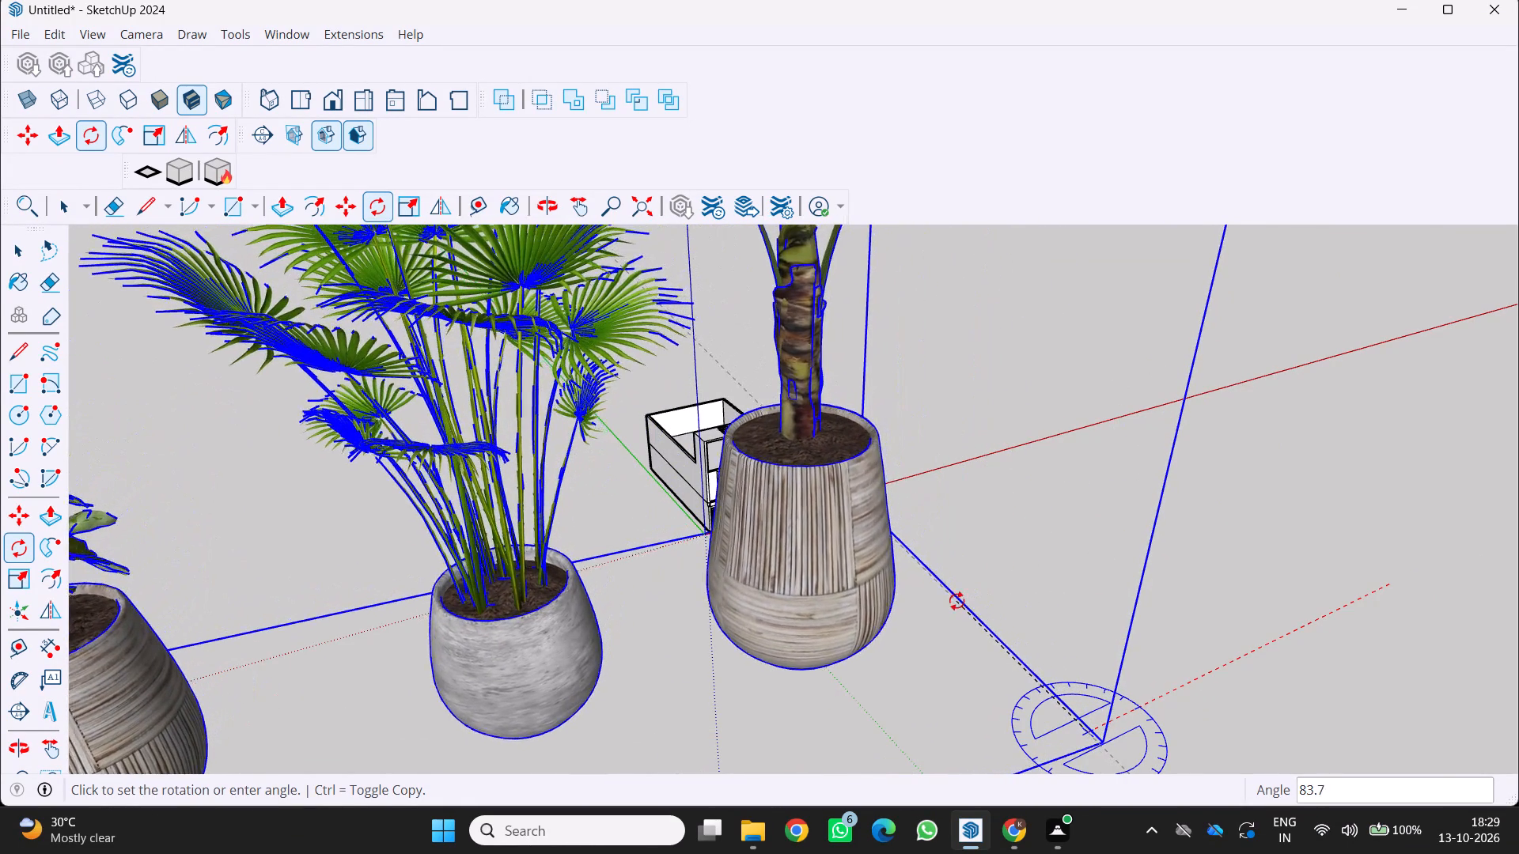
pyautogui.write('90')
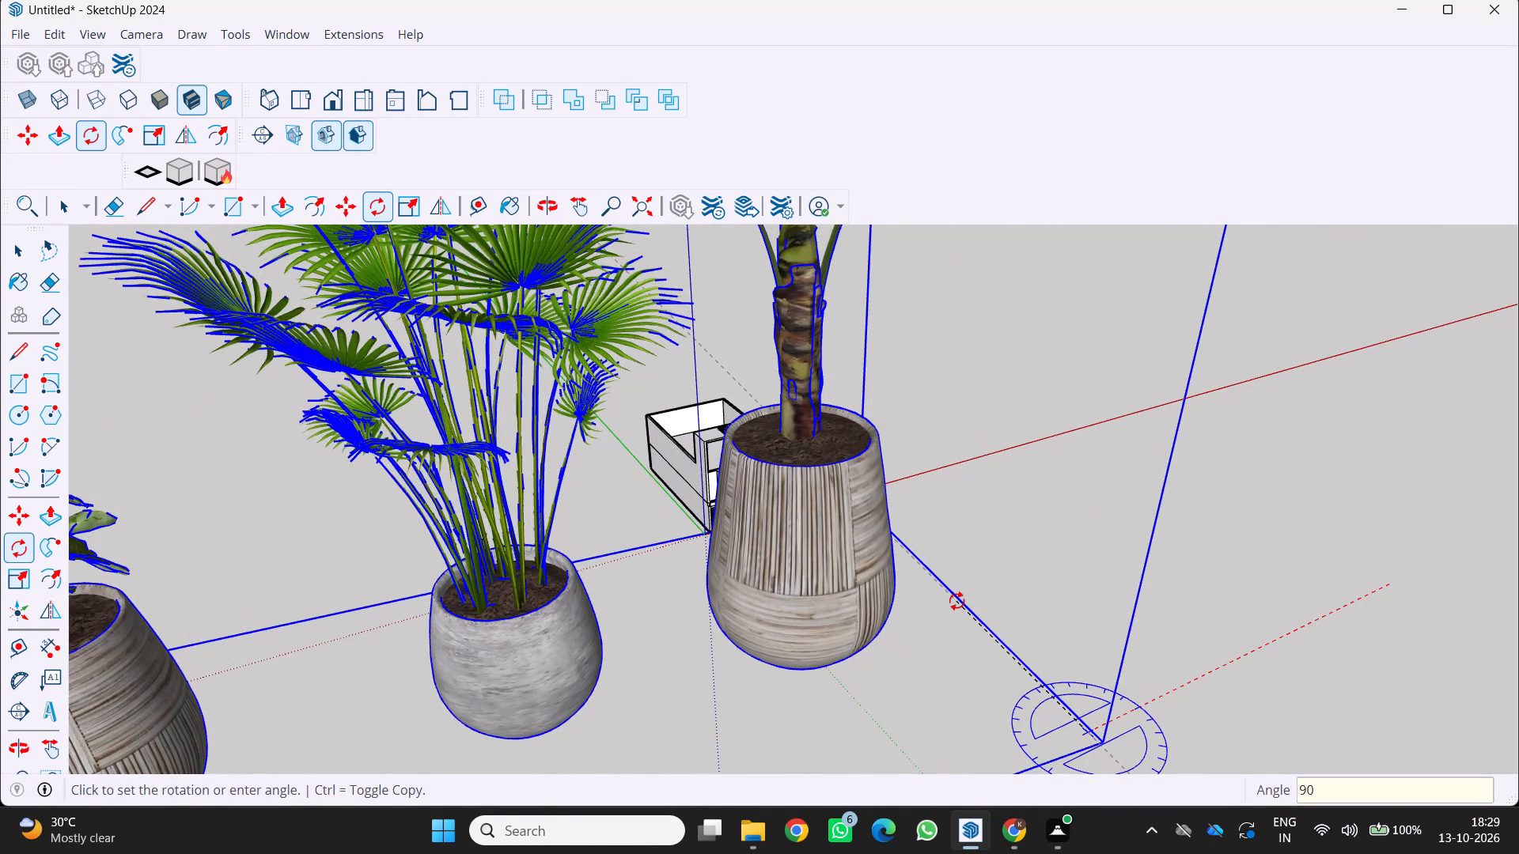
pyautogui.press('Return')
# Scale the plant set down uniformly from its front base corner, closer to the size of the house.
pyautogui.scroll(-6, 1121, 512)
pyautogui.moveTo(1115, 514); pyautogui.dragTo(964, 534, button='middle')
pyautogui.scroll(-7, 964, 534)
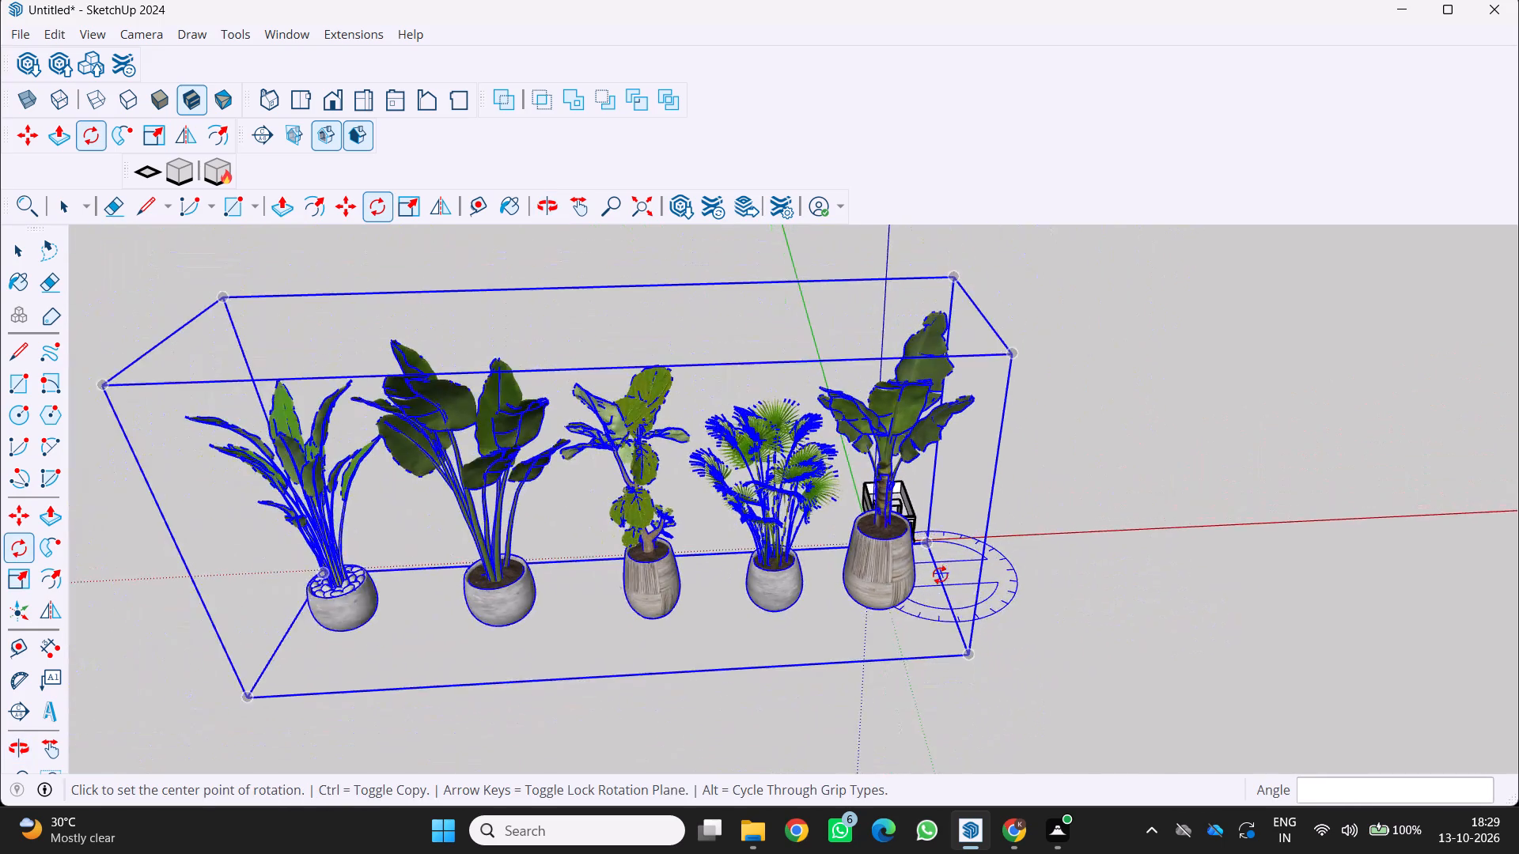
pyautogui.scroll(-2, 940, 575)
pyautogui.moveTo(923, 585); pyautogui.dragTo(853, 492, button='middle')
pyautogui.middleClick(853, 492)
pyautogui.scroll(4, 853, 558)
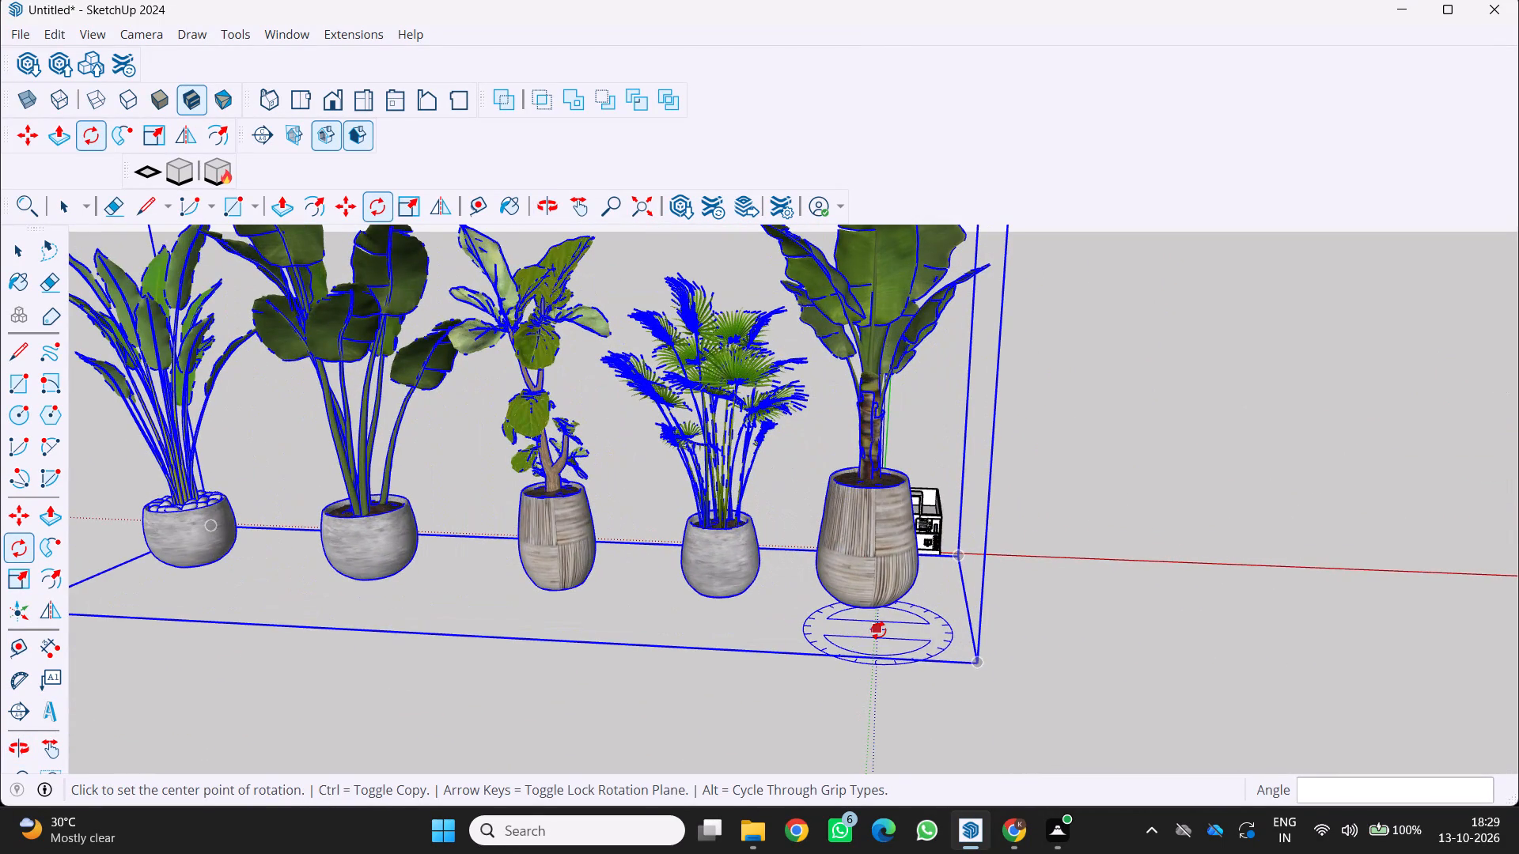
pyautogui.press('s')
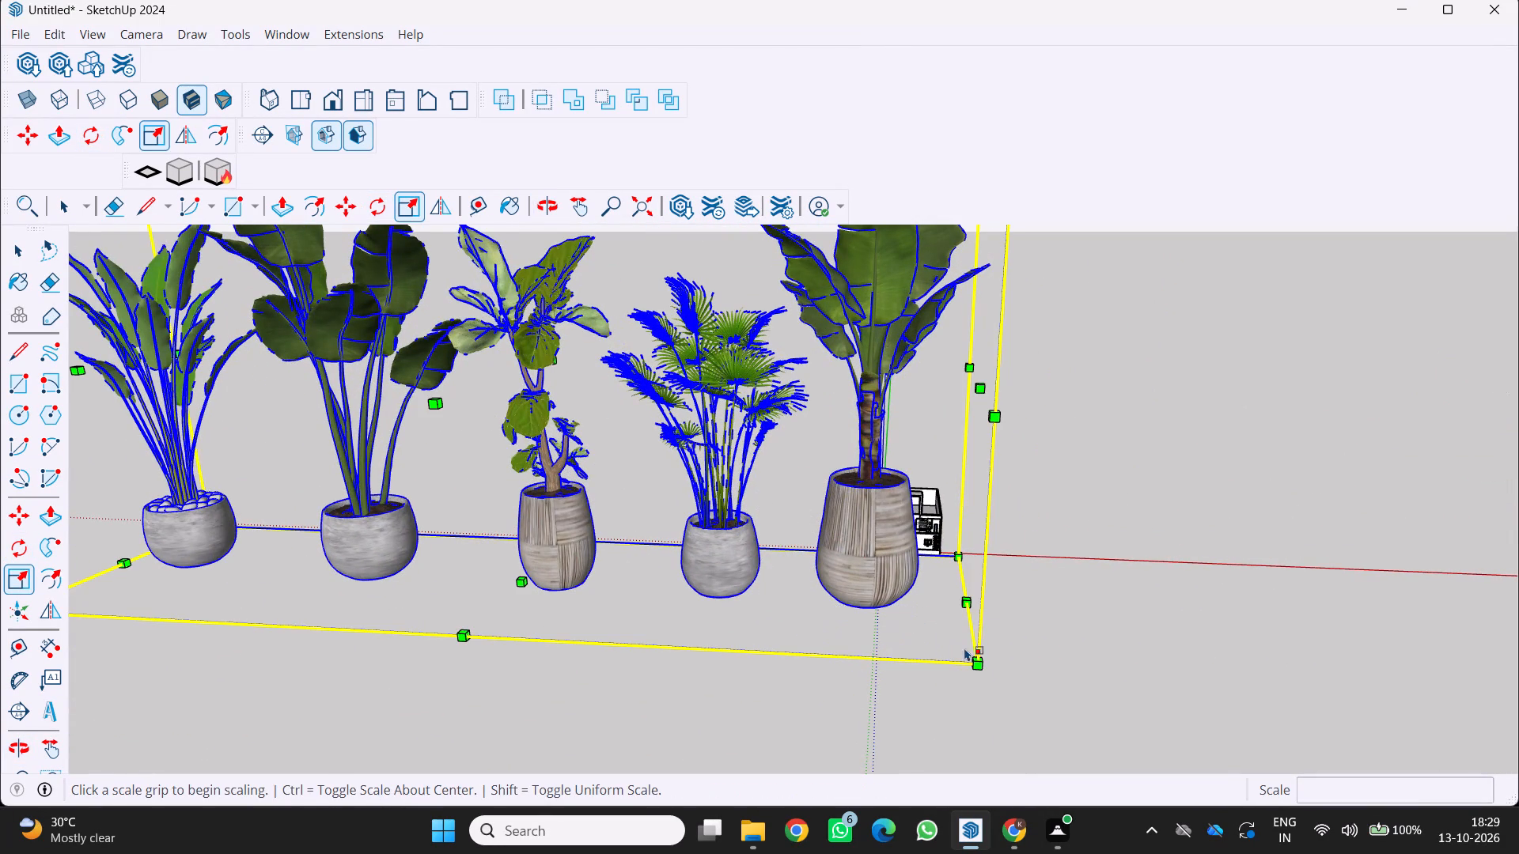
pyautogui.click(977, 662)
pyautogui.scroll(-2, 737, 630)
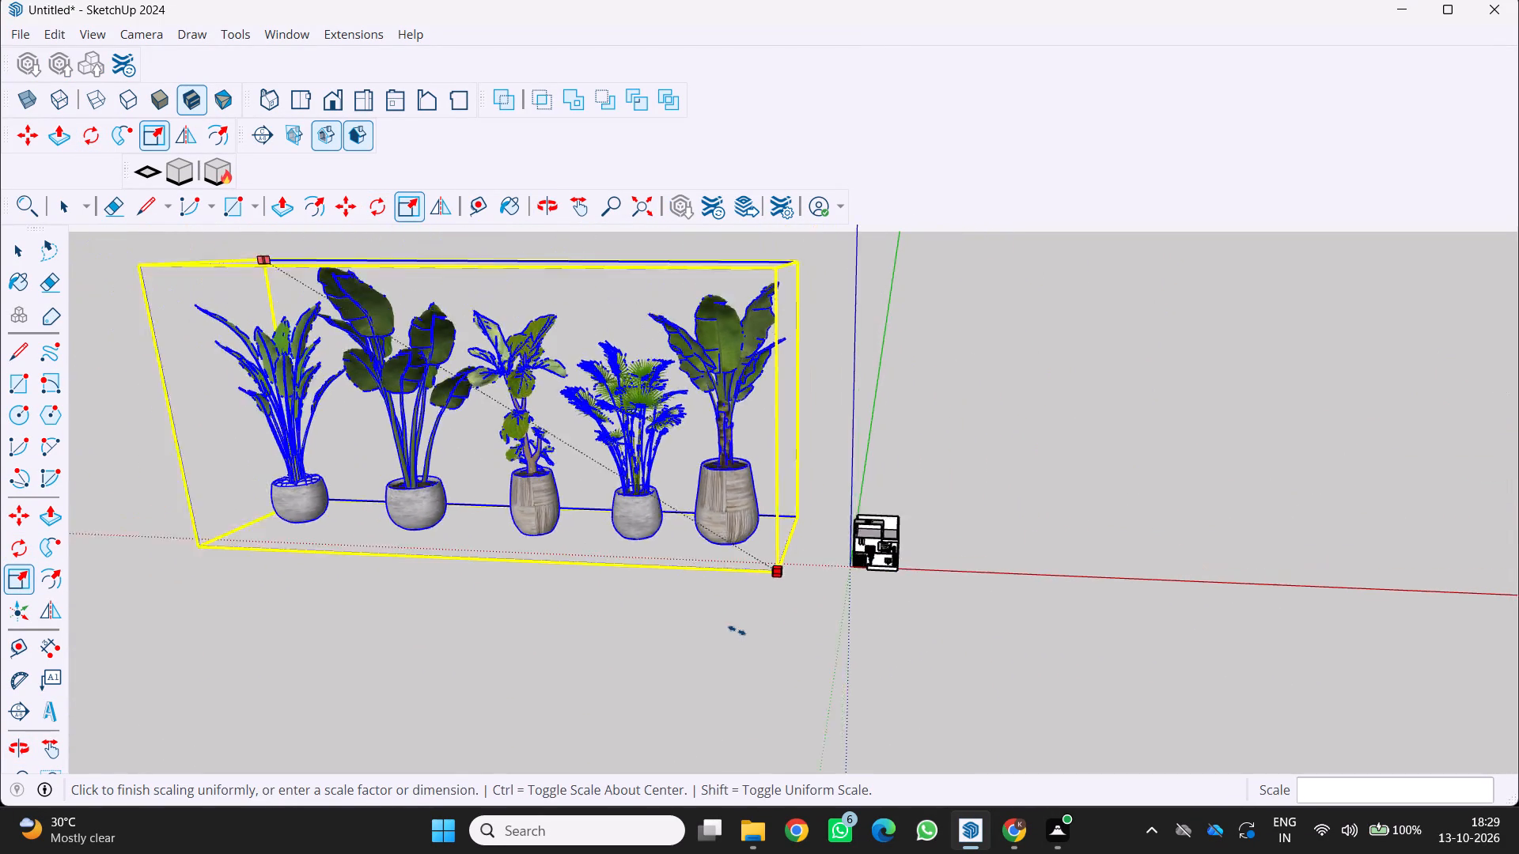
pyautogui.scroll(-8, 737, 630)
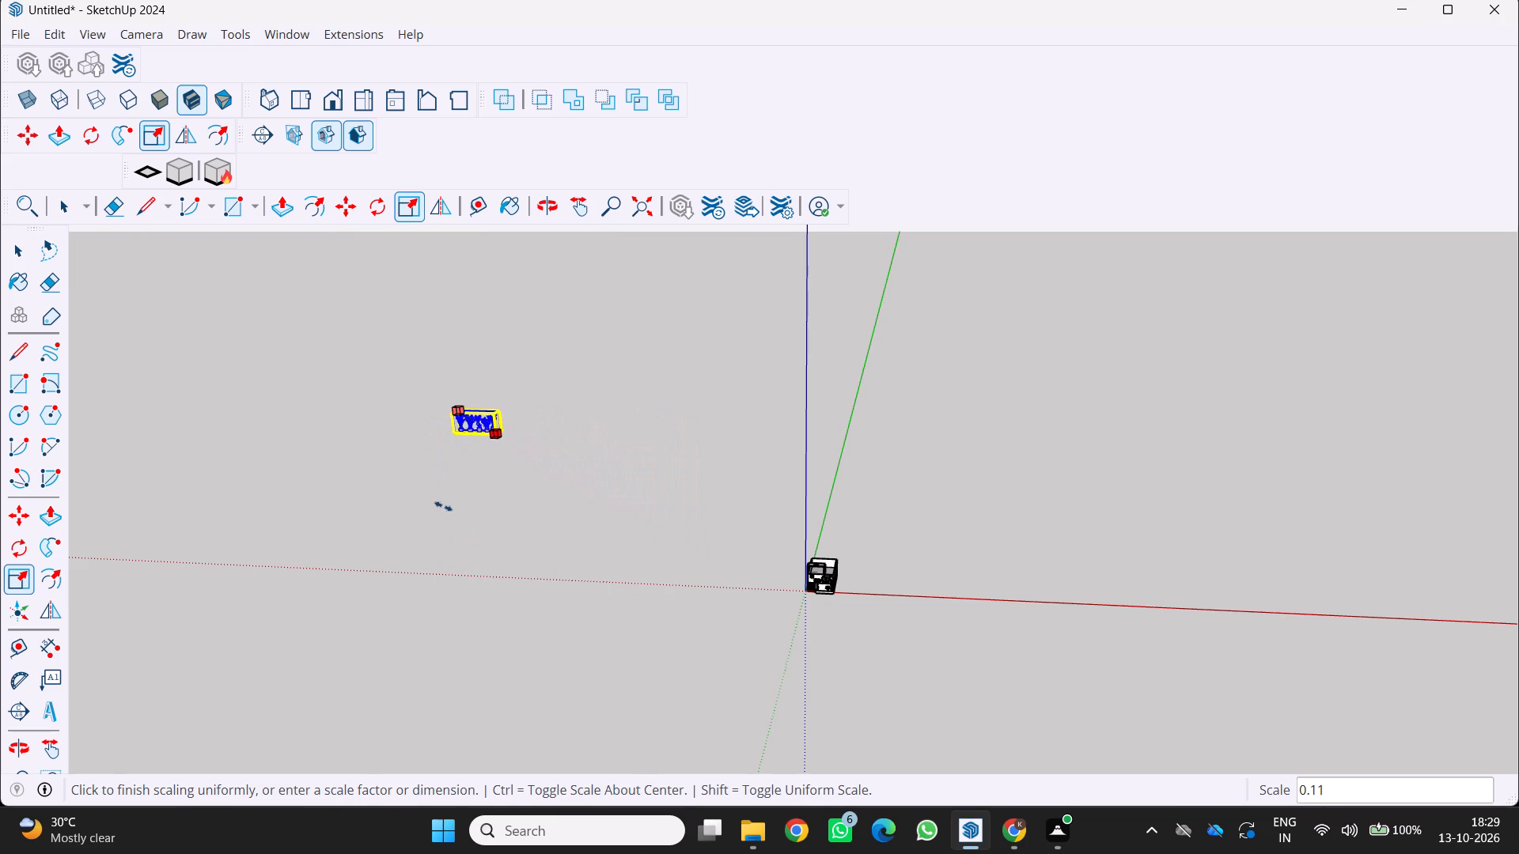
pyautogui.click(513, 519)
pyautogui.moveTo(714, 482); pyautogui.dragTo(934, 487, button='middle')
pyautogui.press('space')
pyautogui.press('space')
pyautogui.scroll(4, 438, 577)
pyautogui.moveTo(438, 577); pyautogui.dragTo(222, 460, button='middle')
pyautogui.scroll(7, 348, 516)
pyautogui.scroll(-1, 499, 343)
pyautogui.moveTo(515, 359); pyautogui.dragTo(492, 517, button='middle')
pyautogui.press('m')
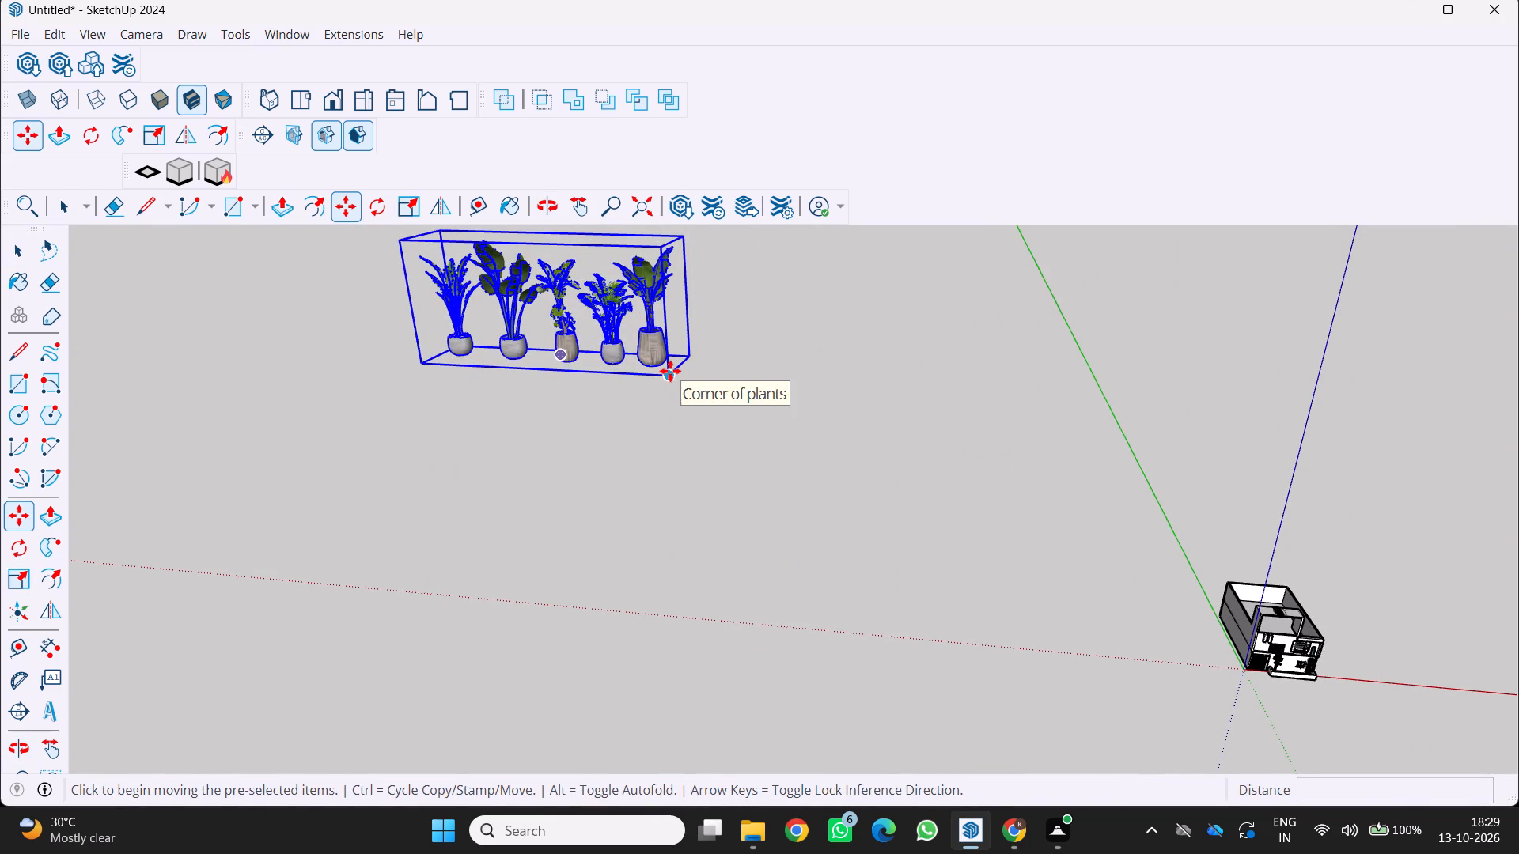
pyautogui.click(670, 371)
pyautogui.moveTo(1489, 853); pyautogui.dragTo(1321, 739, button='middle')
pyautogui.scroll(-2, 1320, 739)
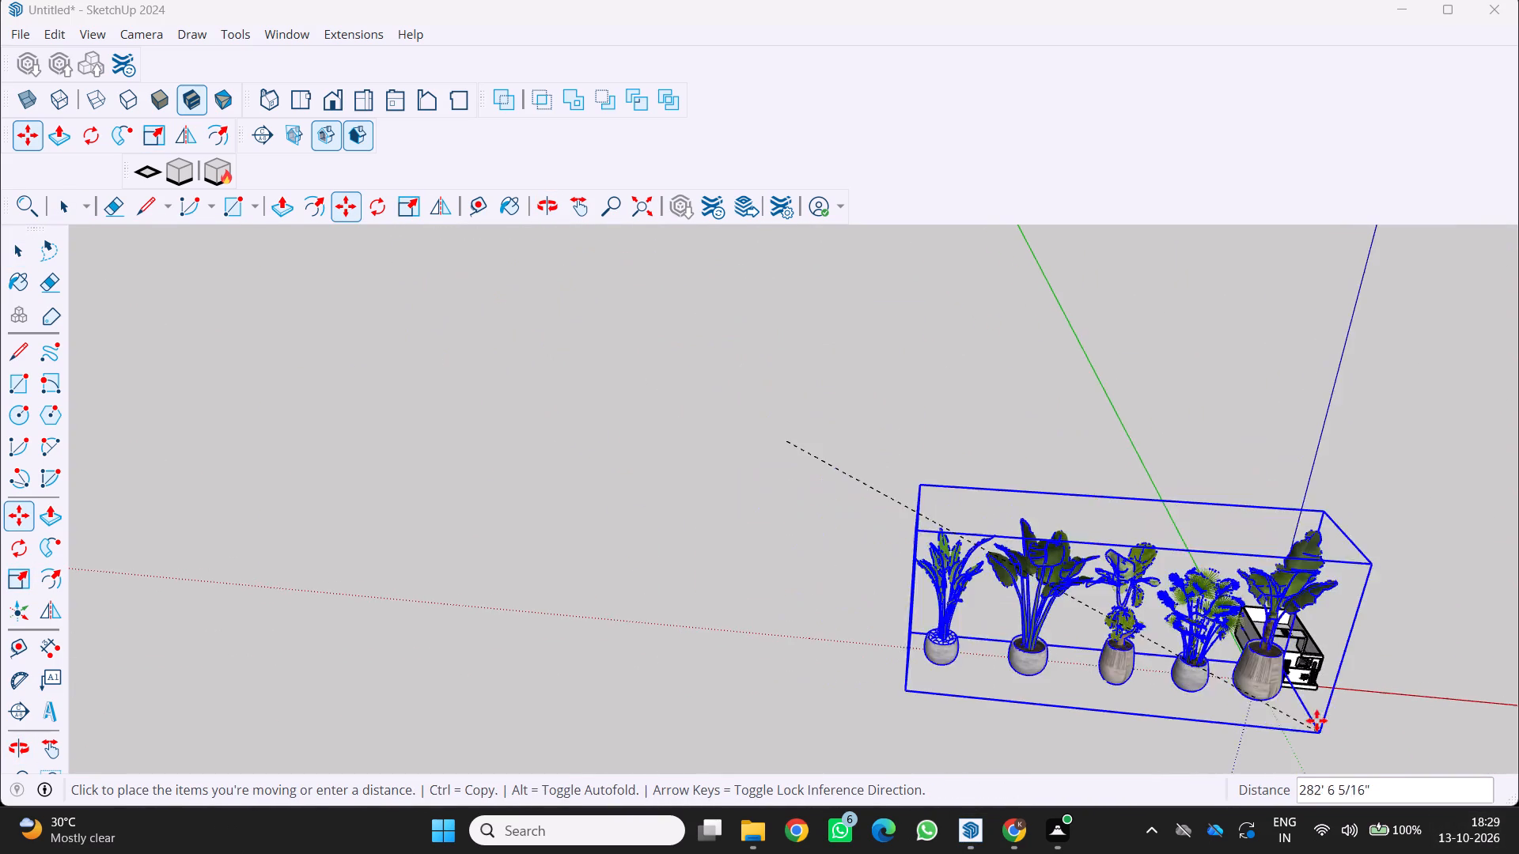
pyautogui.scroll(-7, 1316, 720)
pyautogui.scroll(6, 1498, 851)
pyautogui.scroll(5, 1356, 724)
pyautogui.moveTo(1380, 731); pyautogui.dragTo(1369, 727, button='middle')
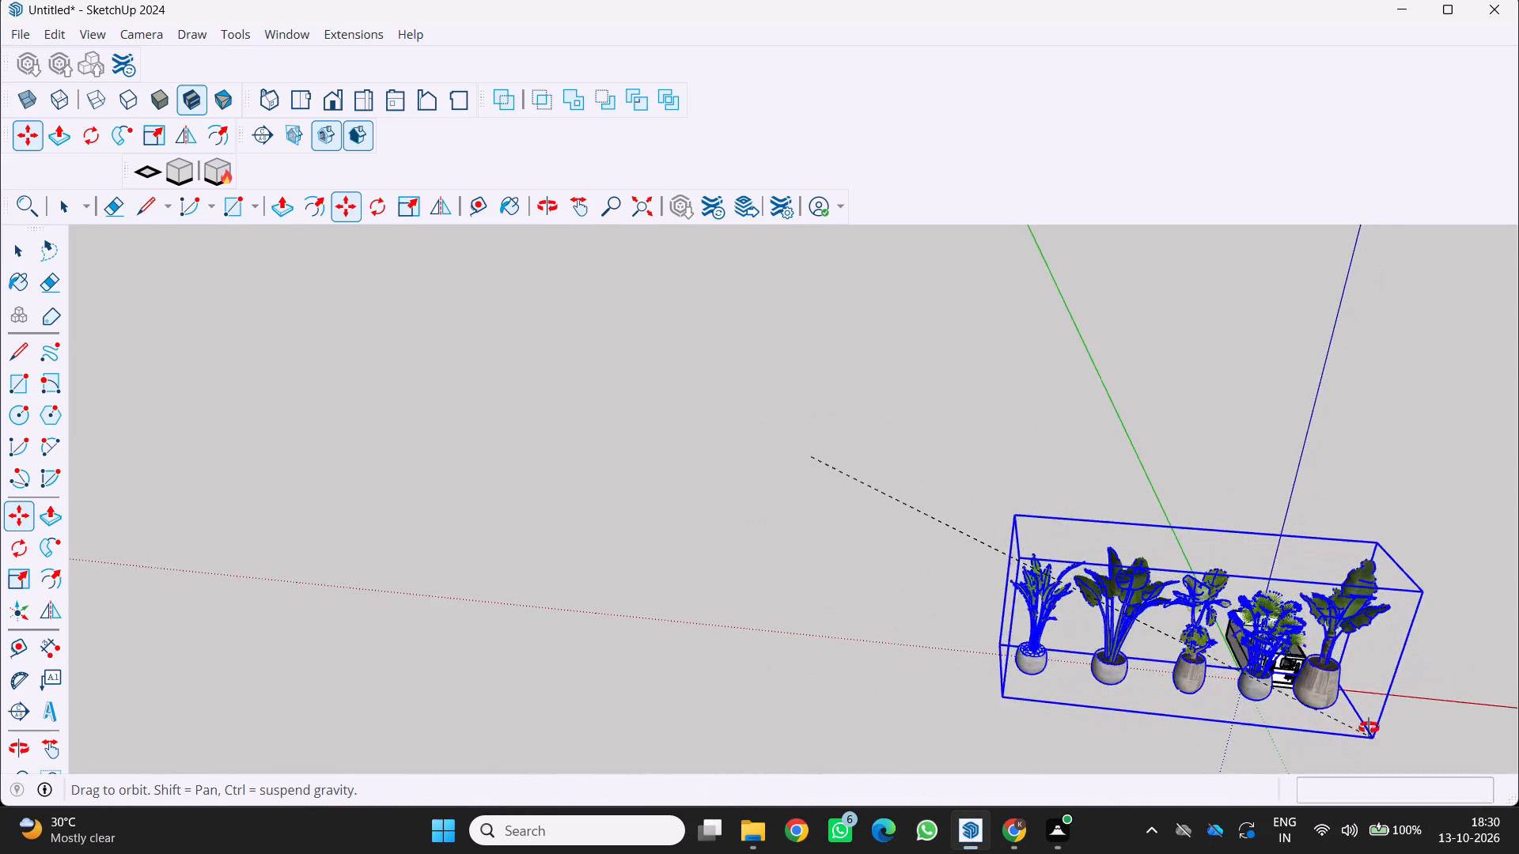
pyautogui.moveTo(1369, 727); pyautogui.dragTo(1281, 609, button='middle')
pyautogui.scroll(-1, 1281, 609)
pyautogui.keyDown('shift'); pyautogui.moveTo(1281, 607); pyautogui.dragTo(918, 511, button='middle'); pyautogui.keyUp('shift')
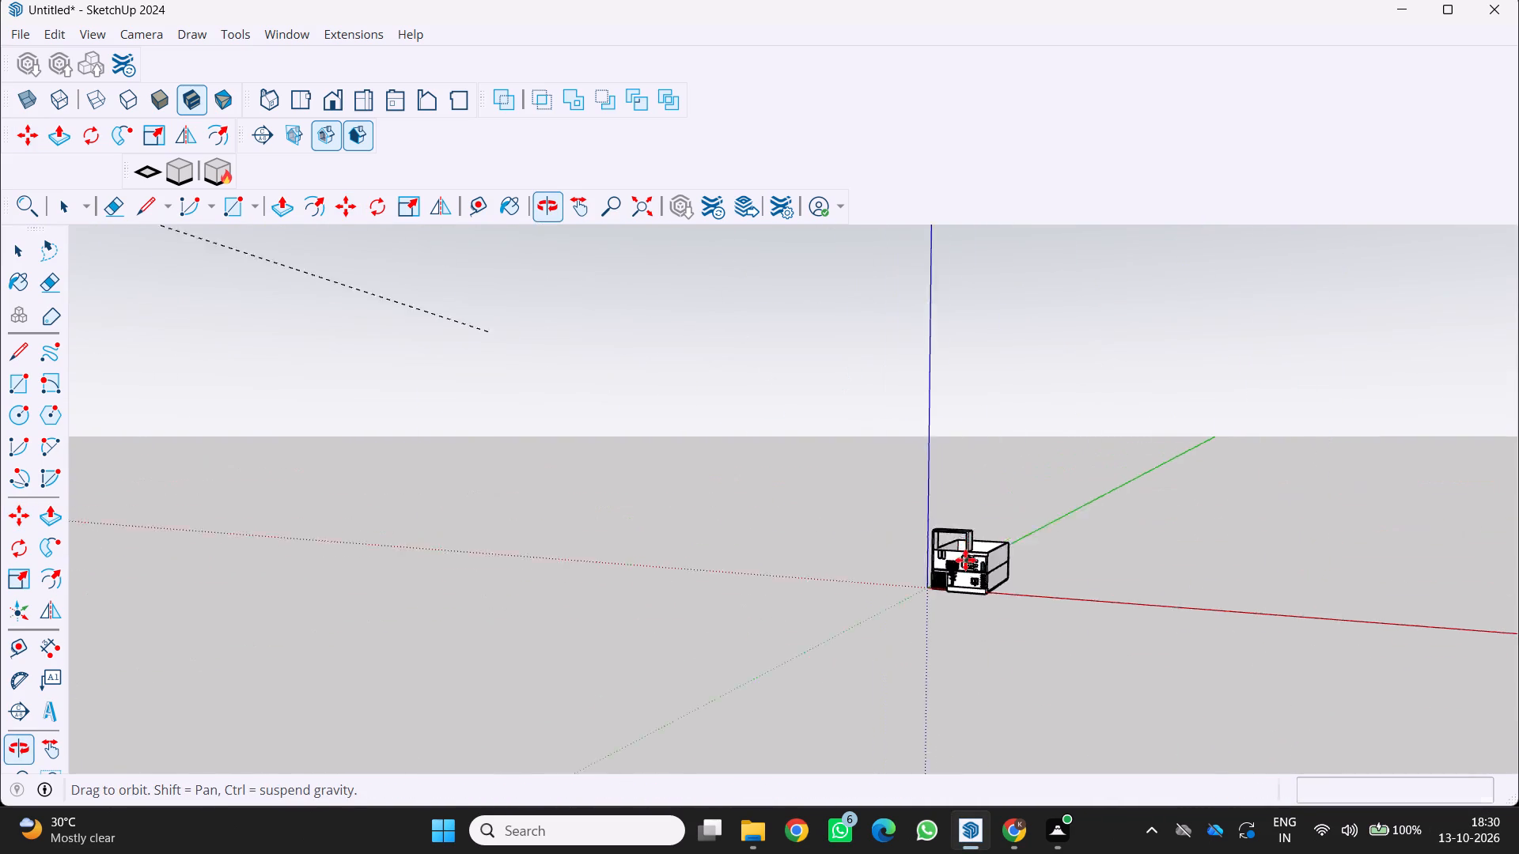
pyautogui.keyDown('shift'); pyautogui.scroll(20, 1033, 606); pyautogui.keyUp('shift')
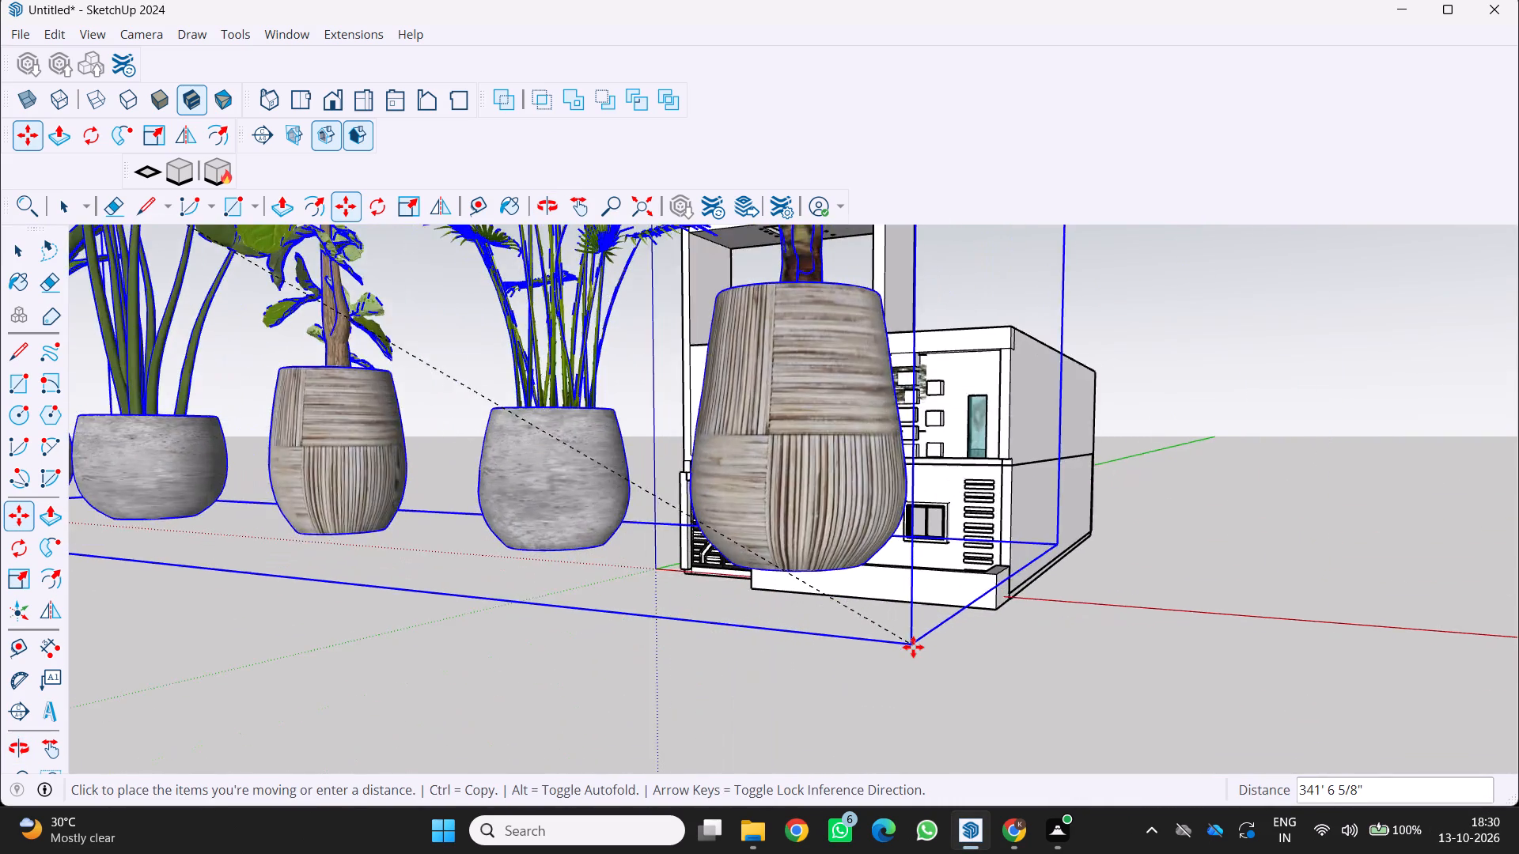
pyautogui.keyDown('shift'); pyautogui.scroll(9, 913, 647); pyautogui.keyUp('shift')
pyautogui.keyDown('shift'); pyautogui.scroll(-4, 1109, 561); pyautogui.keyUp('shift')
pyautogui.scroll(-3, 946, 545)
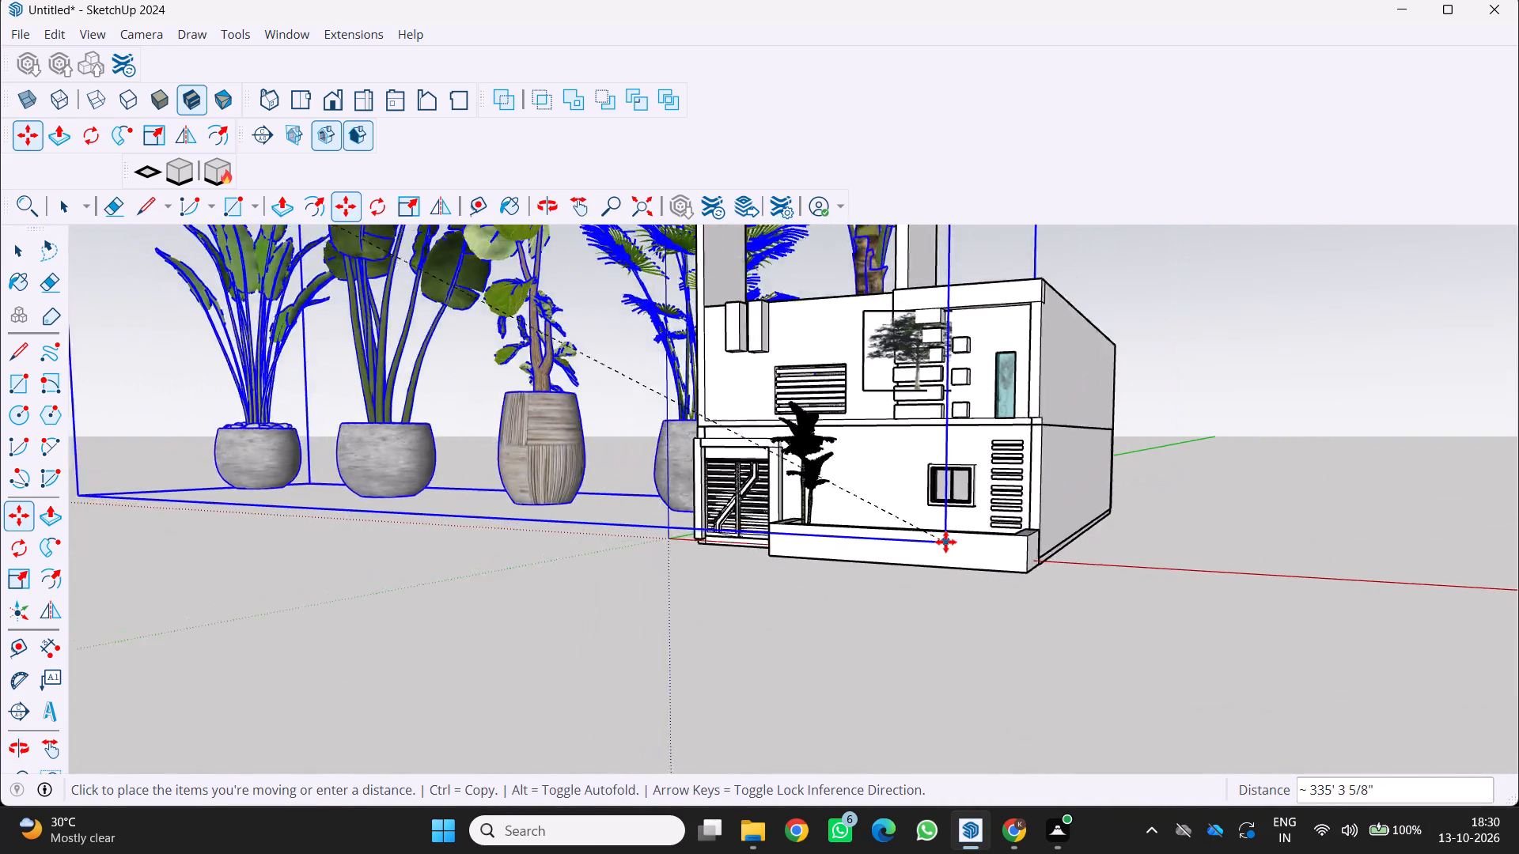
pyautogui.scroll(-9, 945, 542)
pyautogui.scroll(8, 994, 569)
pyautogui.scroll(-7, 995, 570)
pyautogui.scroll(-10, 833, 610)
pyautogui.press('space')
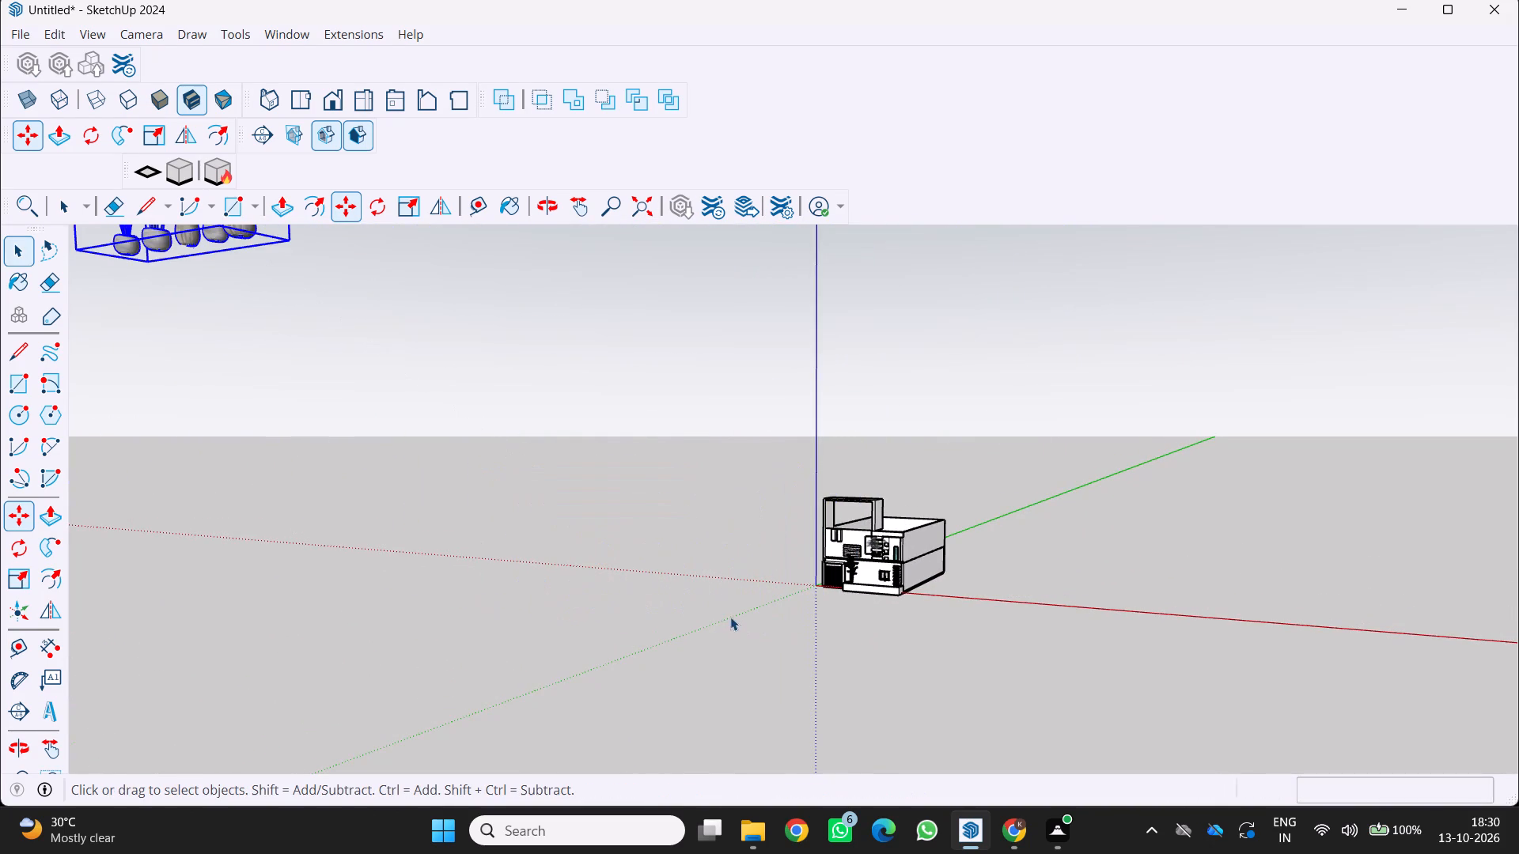
# Move the five-plant set about 298' closer to the house, to the ground just beside the gate side.
pyautogui.scroll(-5, 707, 610)
pyautogui.moveTo(713, 607); pyautogui.dragTo(816, 661, button='middle')
pyautogui.scroll(-4, 571, 644)
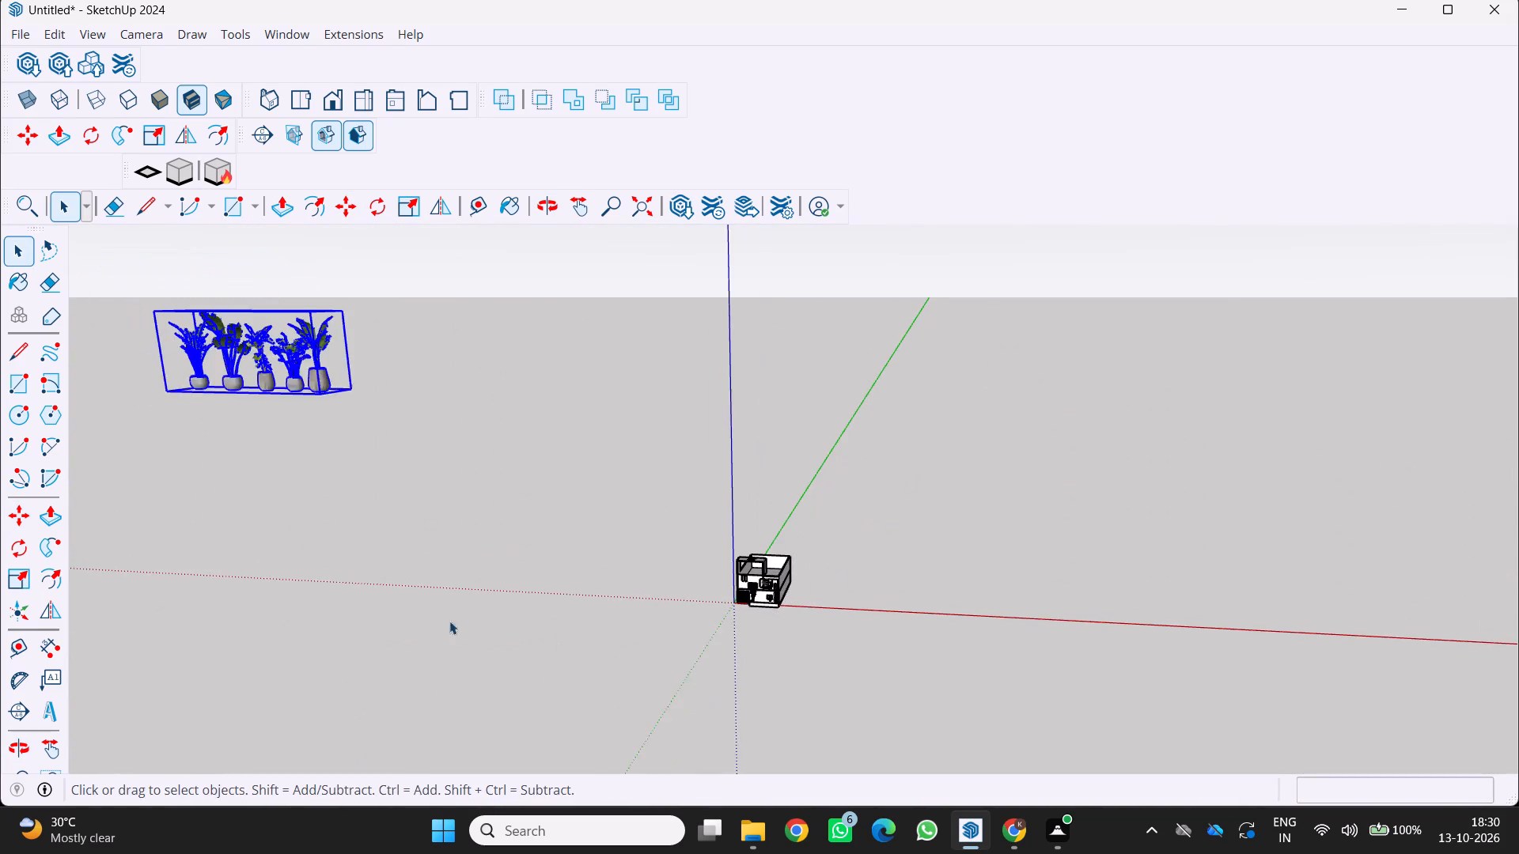
pyautogui.press('m')
pyautogui.click(347, 415)
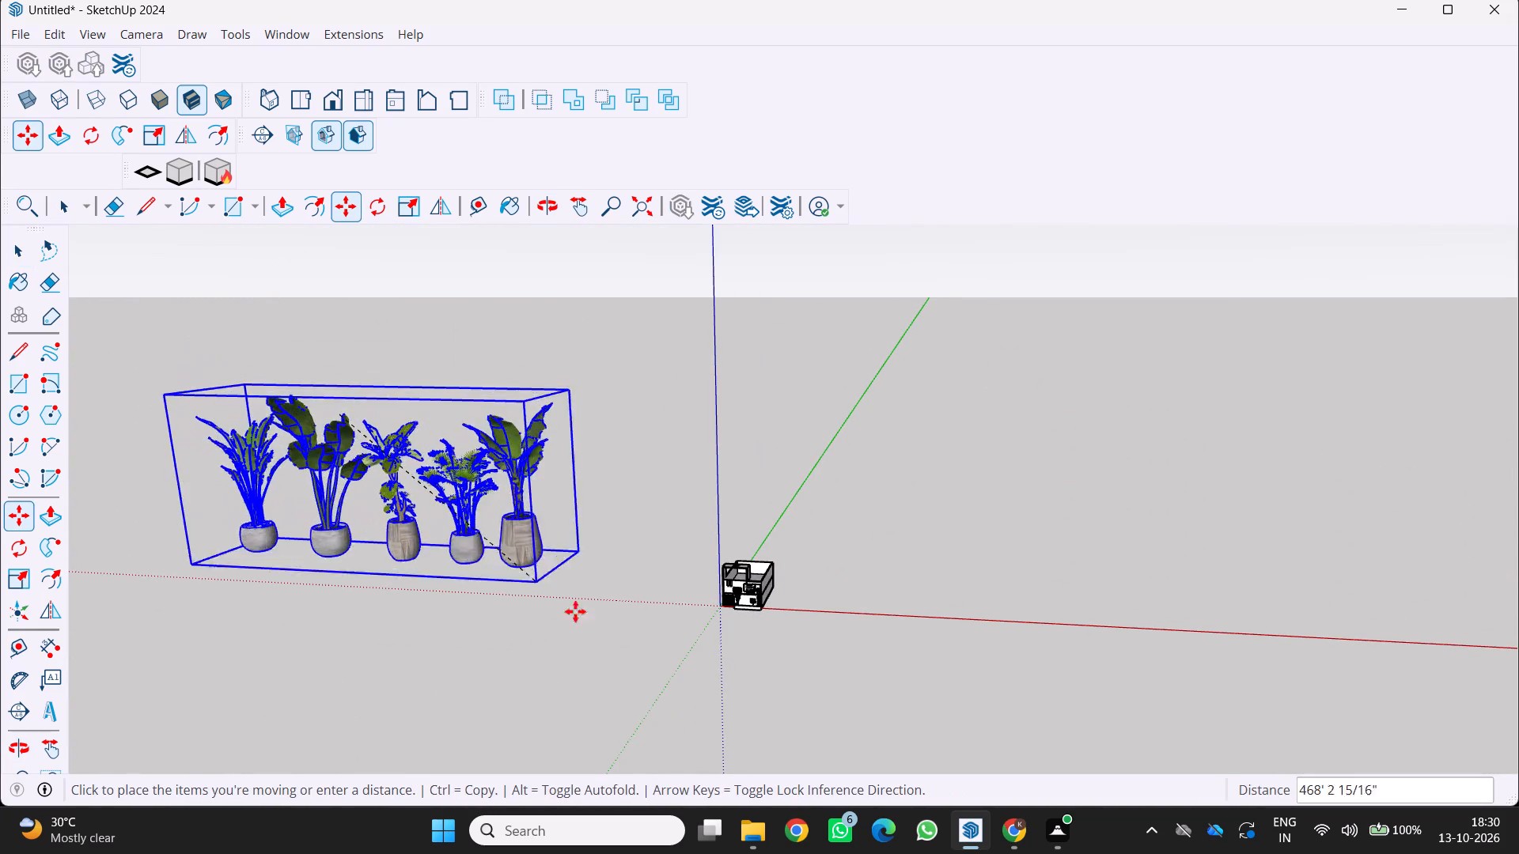
pyautogui.moveTo(818, 667); pyautogui.dragTo(810, 590, button='middle')
pyautogui.scroll(7, 801, 634)
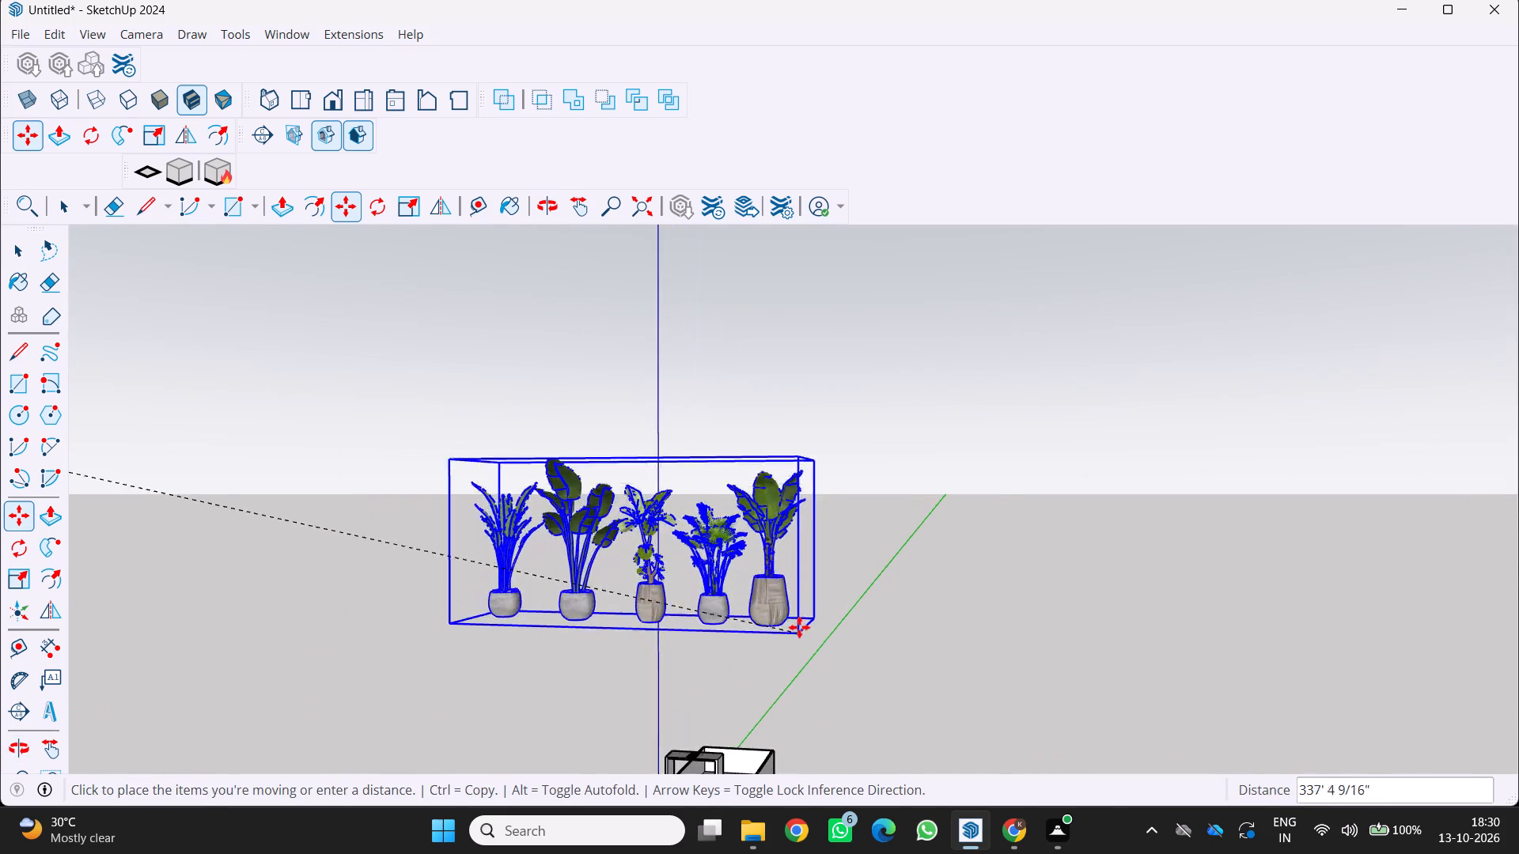
pyautogui.scroll(-9, 799, 627)
pyautogui.scroll(13, 702, 763)
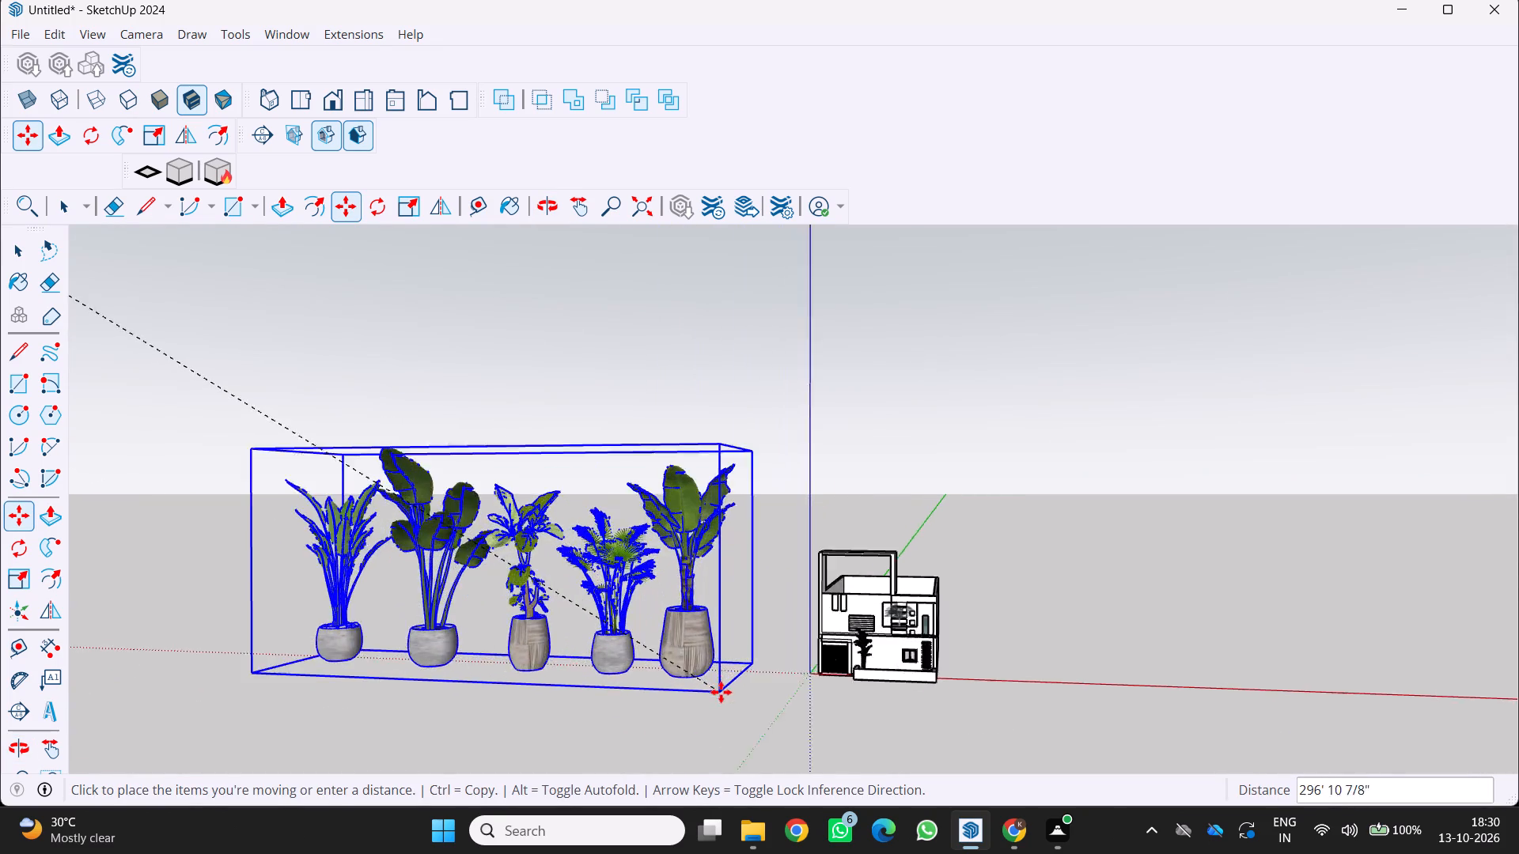
pyautogui.scroll(10, 721, 692)
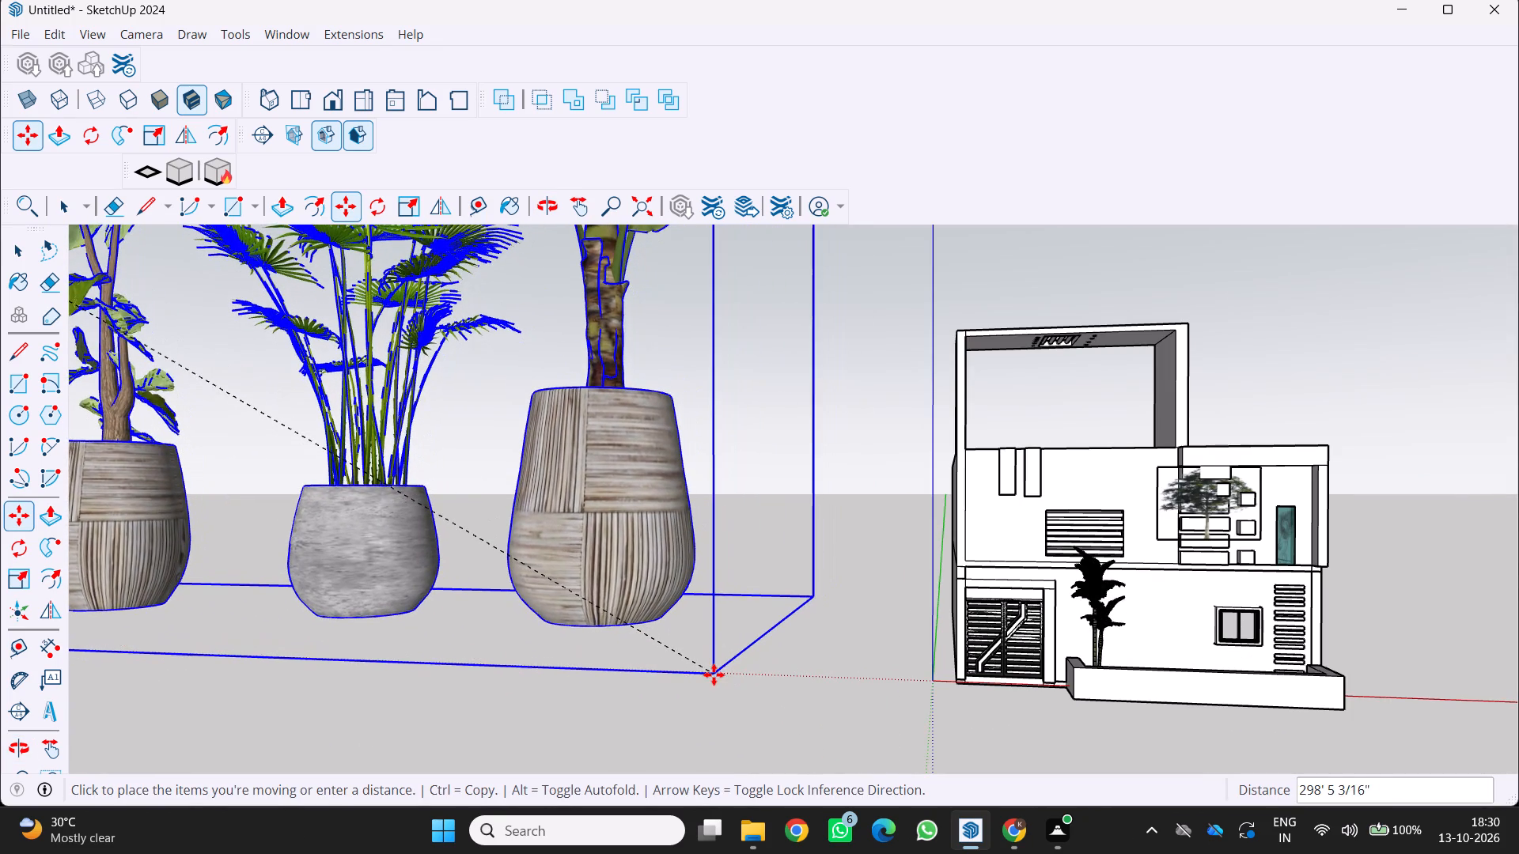
pyautogui.click(710, 669)
pyautogui.press('space')
pyautogui.press('space')
pyautogui.scroll(-10, 694, 686)
pyautogui.press('space')
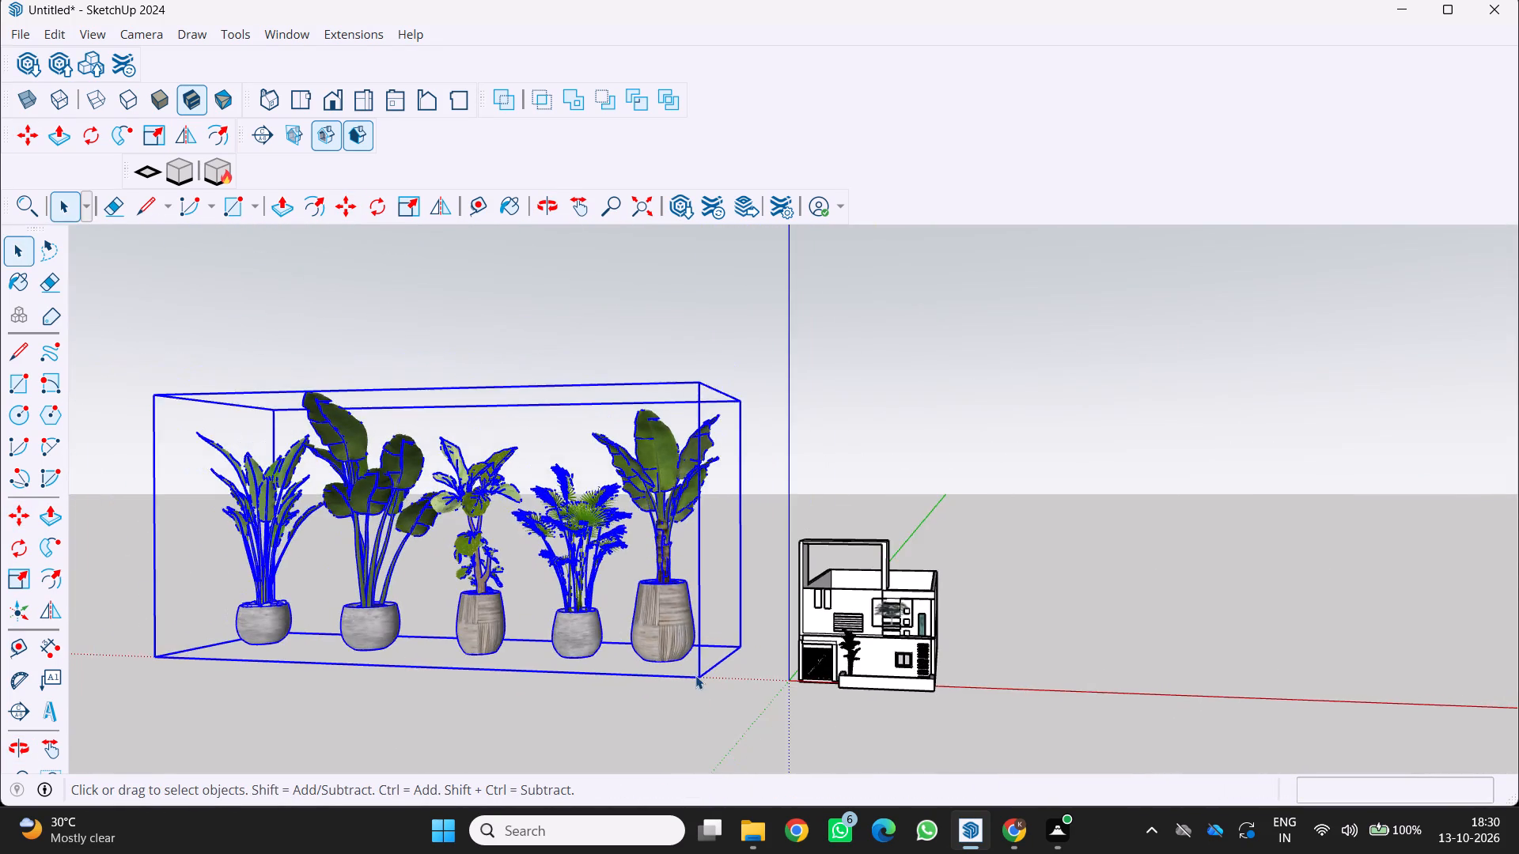
# Scale the plant set down uniformly from its front base corner to a factor of about 0.31.
pyautogui.moveTo(695, 669); pyautogui.dragTo(819, 667, button='middle')
pyautogui.scroll(-1, 816, 669)
pyautogui.scroll(-2, 767, 613)
pyautogui.moveTo(764, 613); pyautogui.dragTo(698, 631, button='middle')
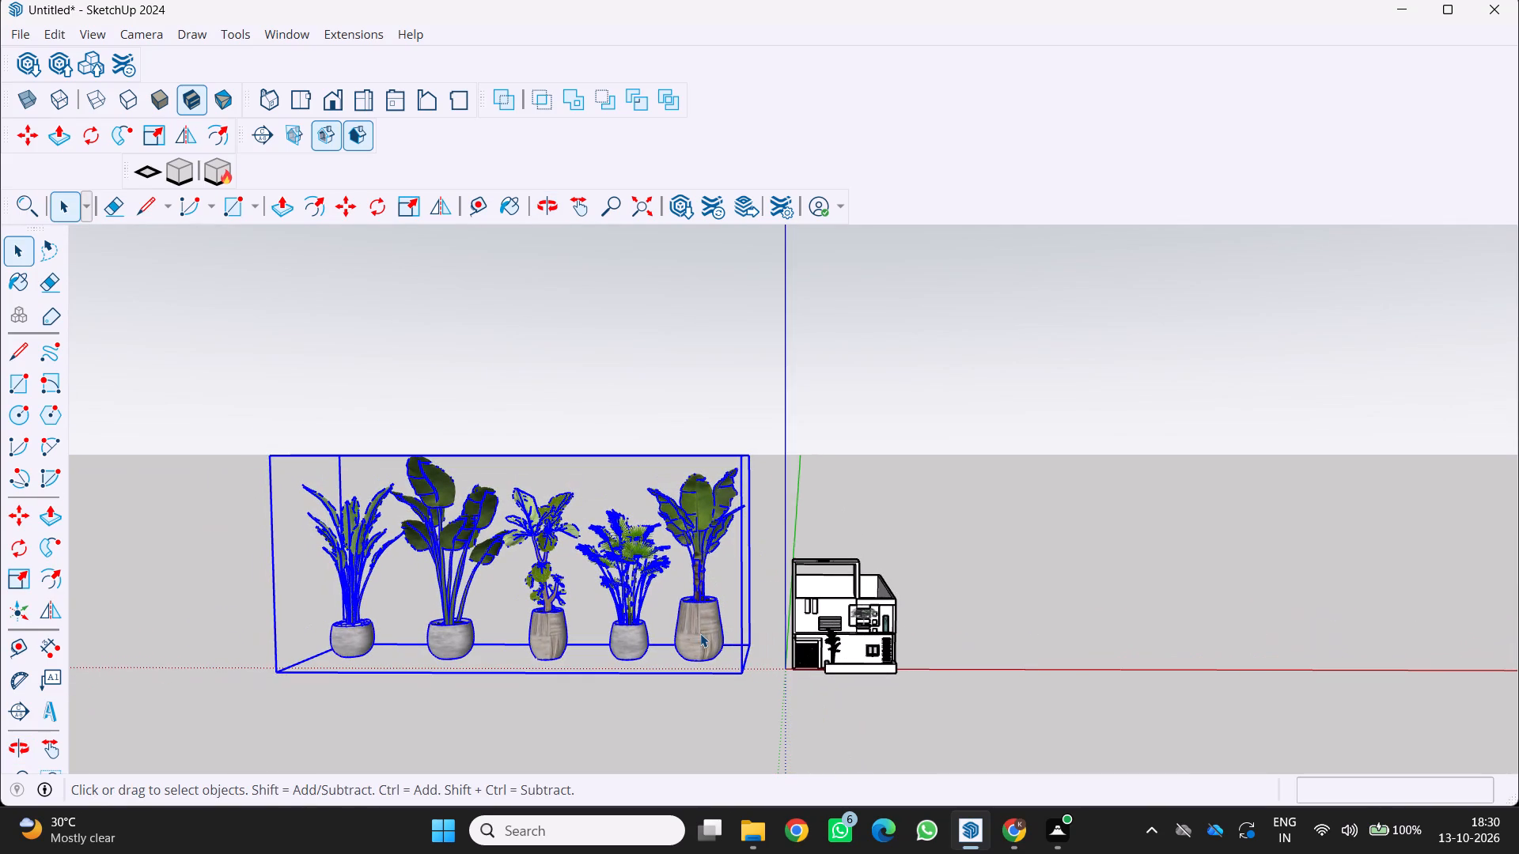
pyautogui.press('s')
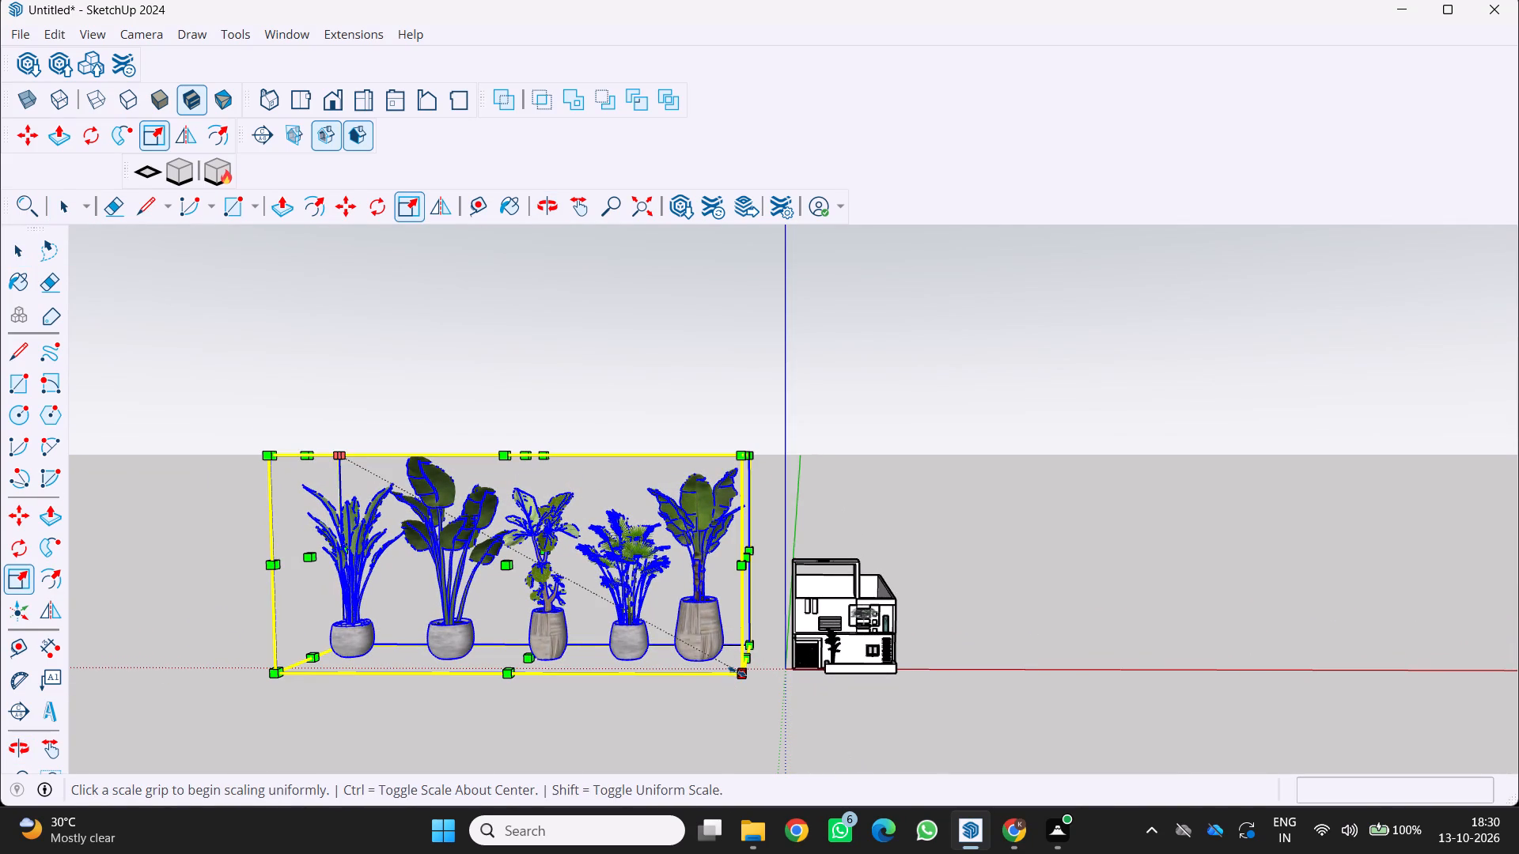
pyautogui.click(737, 671)
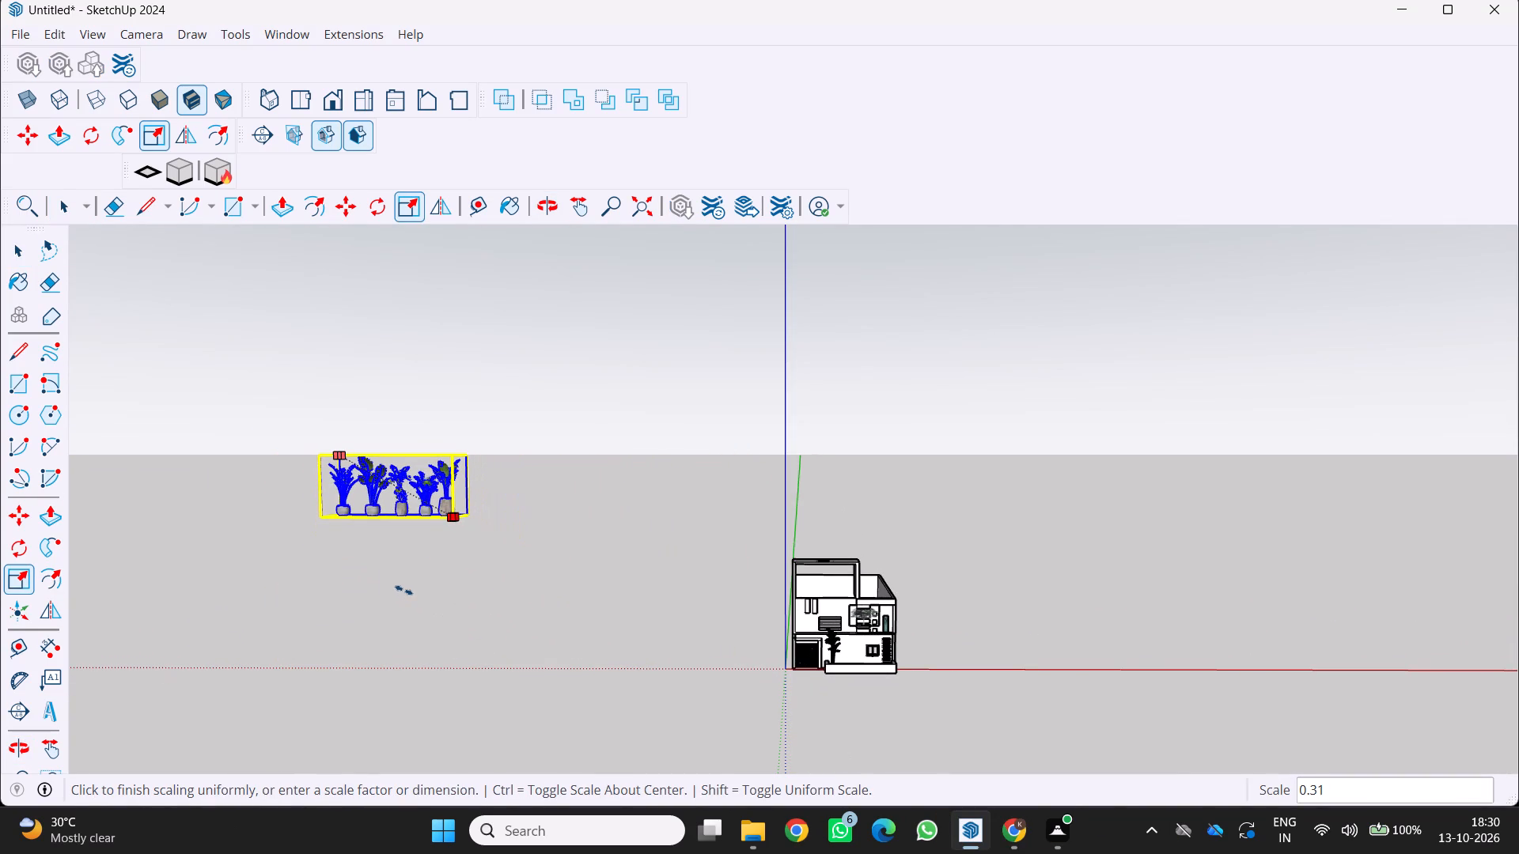
pyautogui.click(403, 586)
pyautogui.press('space')
# Move the plant set by its front base corner about 130' to the ground directly in front of the planter, and deselect it.
pyautogui.moveTo(613, 576); pyautogui.dragTo(1091, 671, button='middle')
pyautogui.press('space')
pyautogui.press('space')
pyautogui.moveTo(978, 648); pyautogui.dragTo(545, 656, button='middle')
pyautogui.scroll(3, 449, 579)
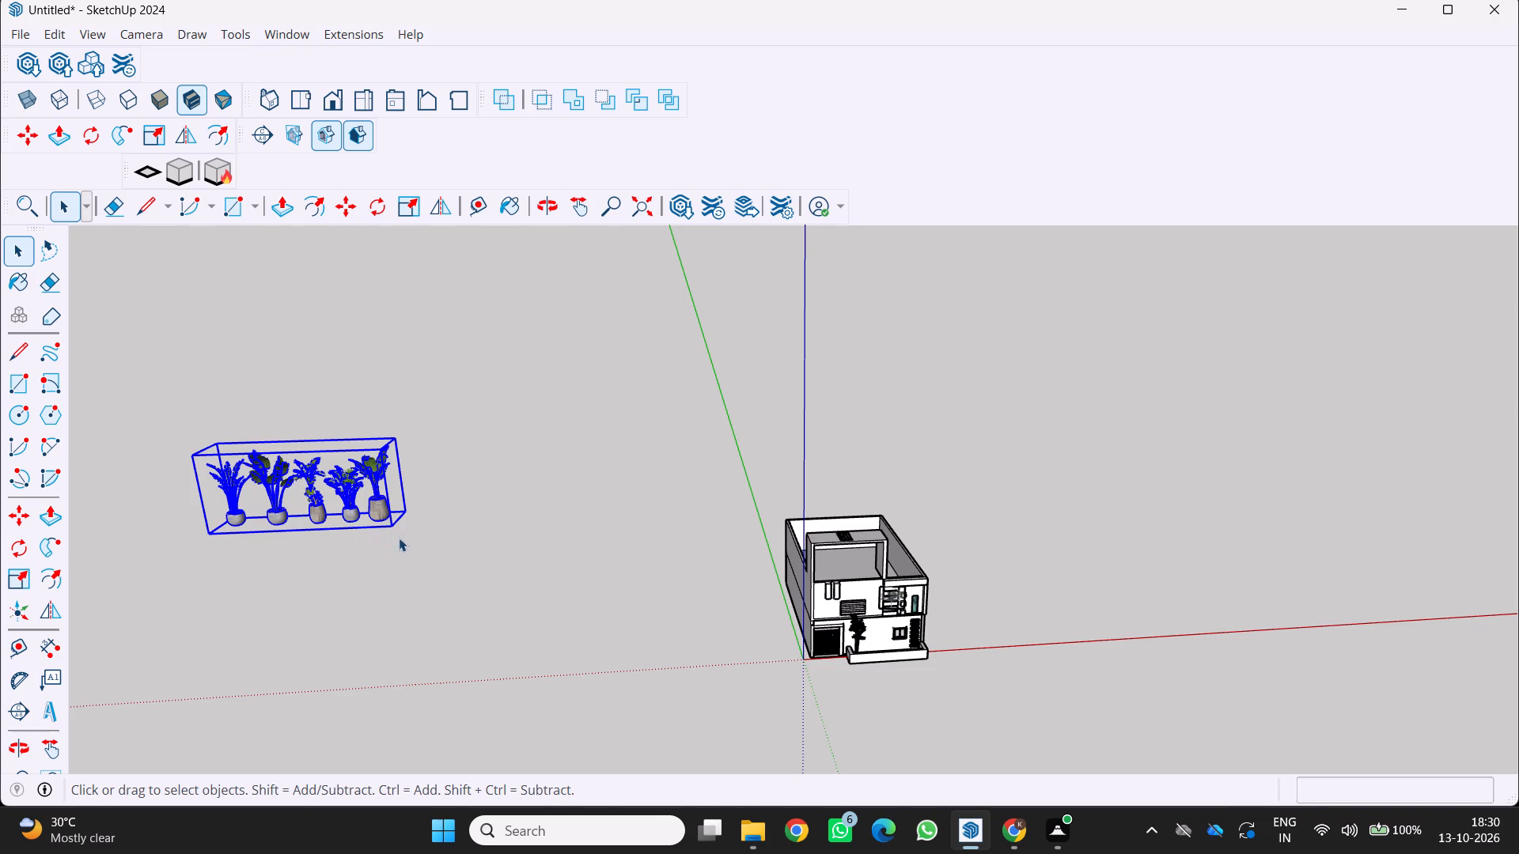
pyautogui.press('m')
pyautogui.click(384, 529)
pyautogui.scroll(6, 975, 638)
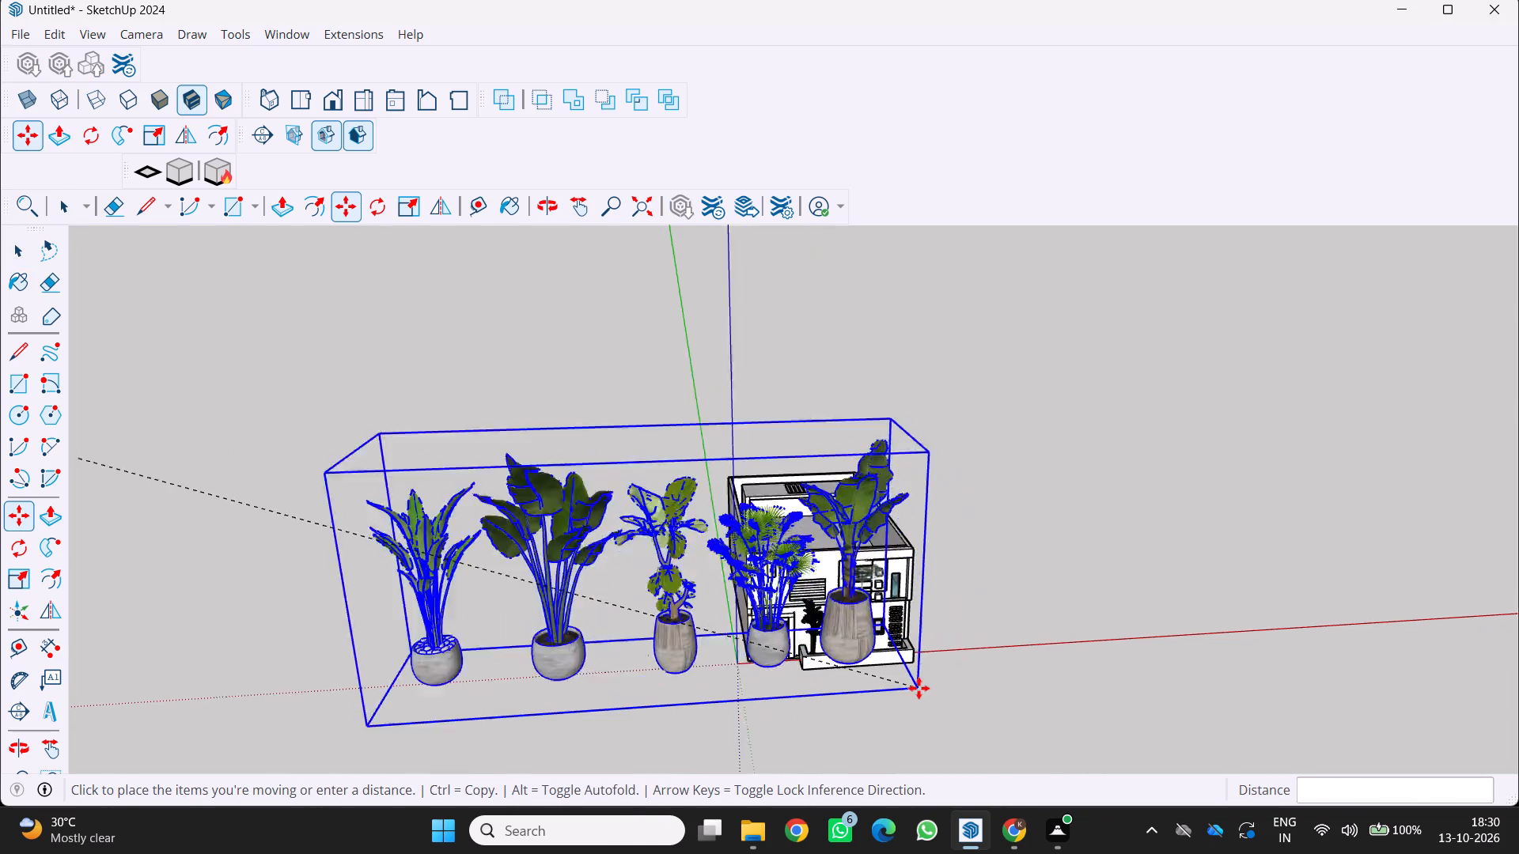
pyautogui.scroll(10, 919, 688)
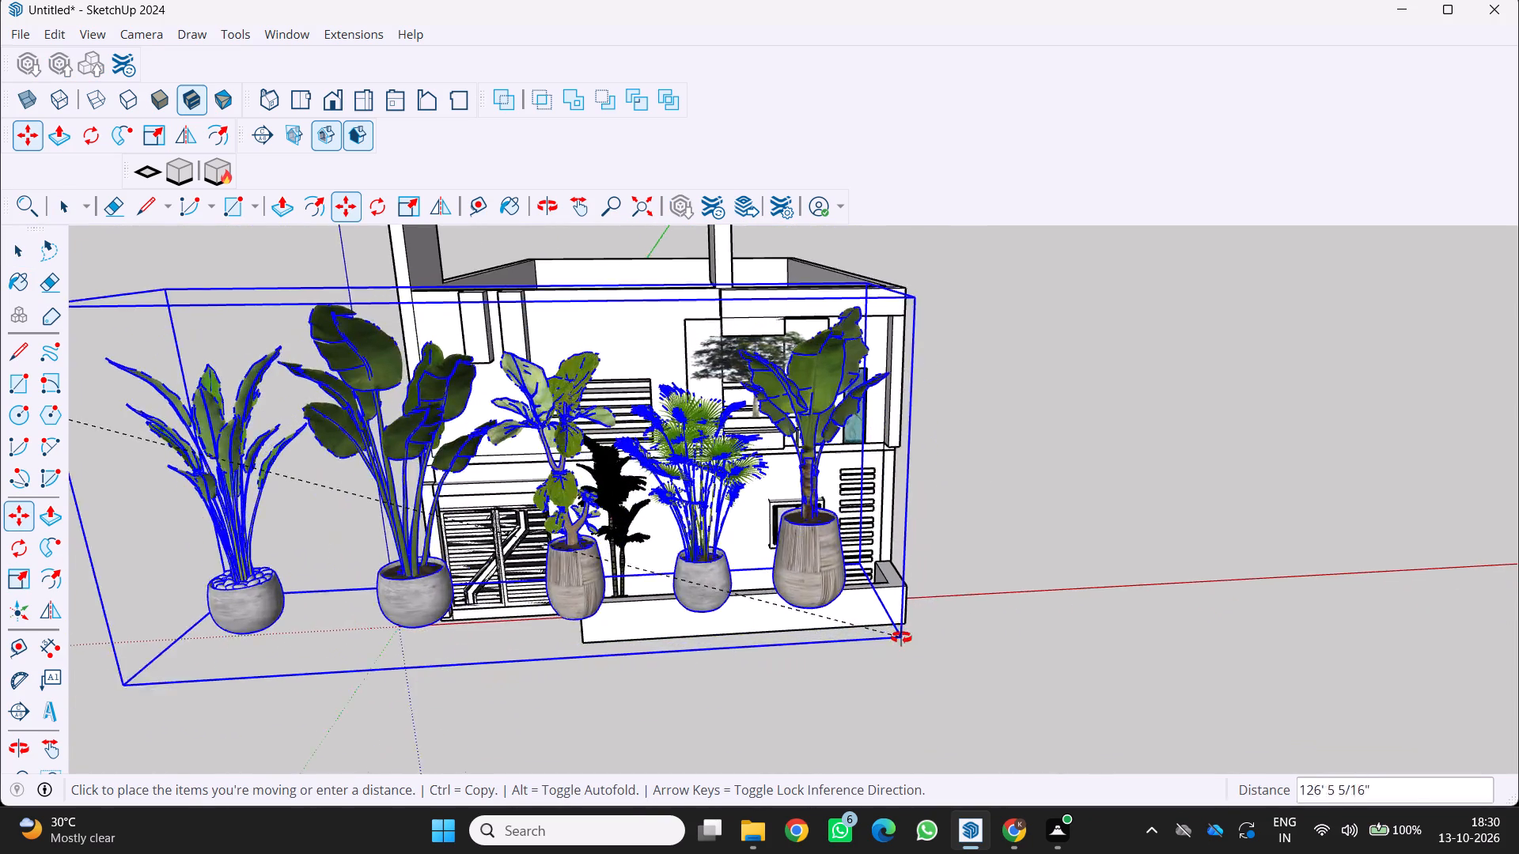
pyautogui.moveTo(901, 637); pyautogui.dragTo(924, 720, button='middle')
pyautogui.scroll(4, 924, 720)
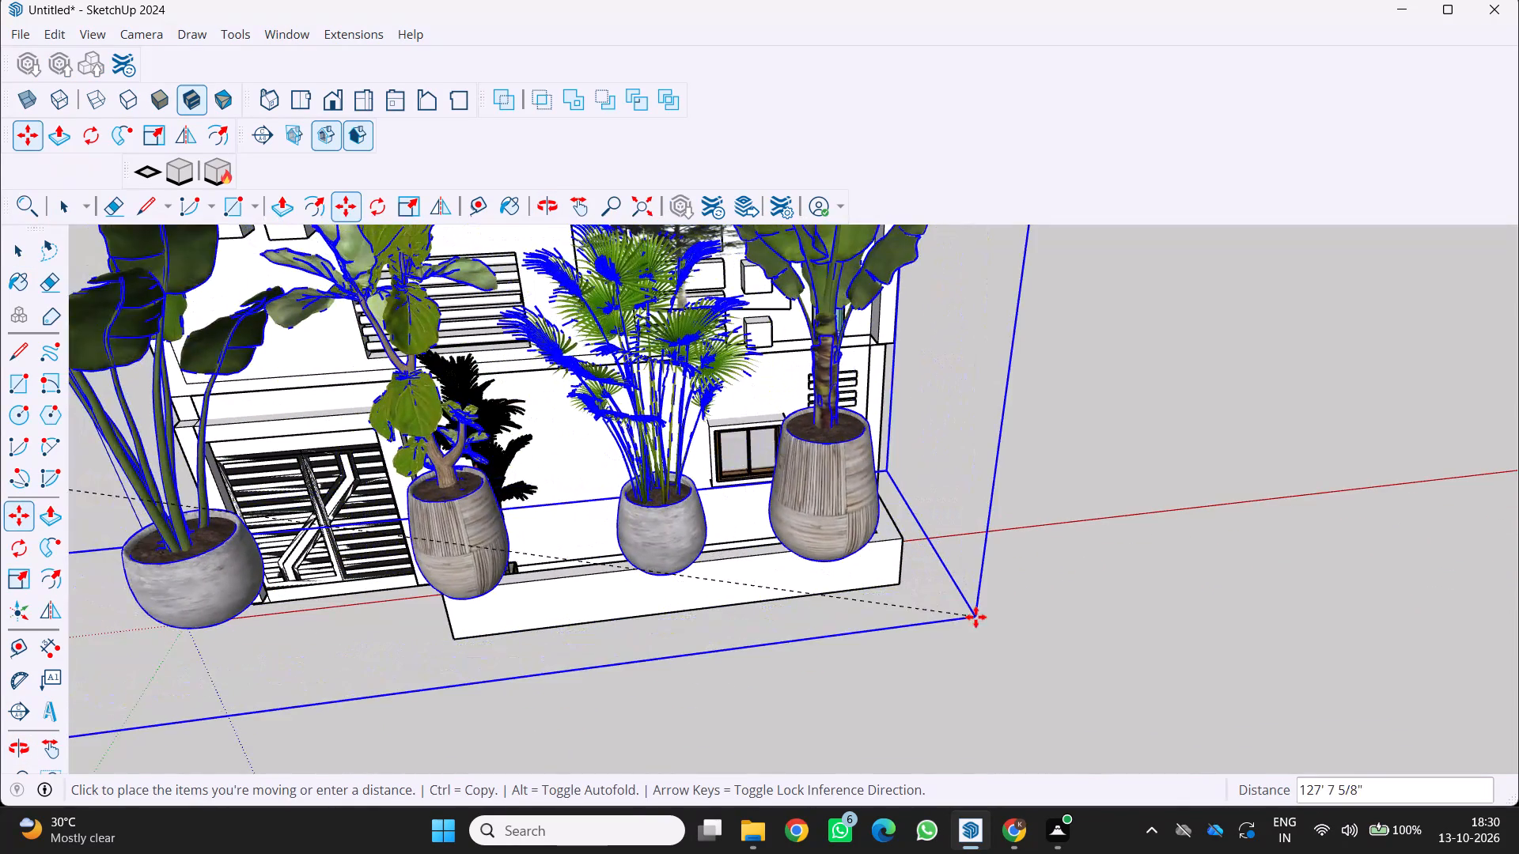
pyautogui.scroll(1, 939, 614)
pyautogui.moveTo(939, 614); pyautogui.dragTo(948, 703, button='middle')
pyautogui.scroll(4, 873, 656)
pyautogui.scroll(1, 810, 410)
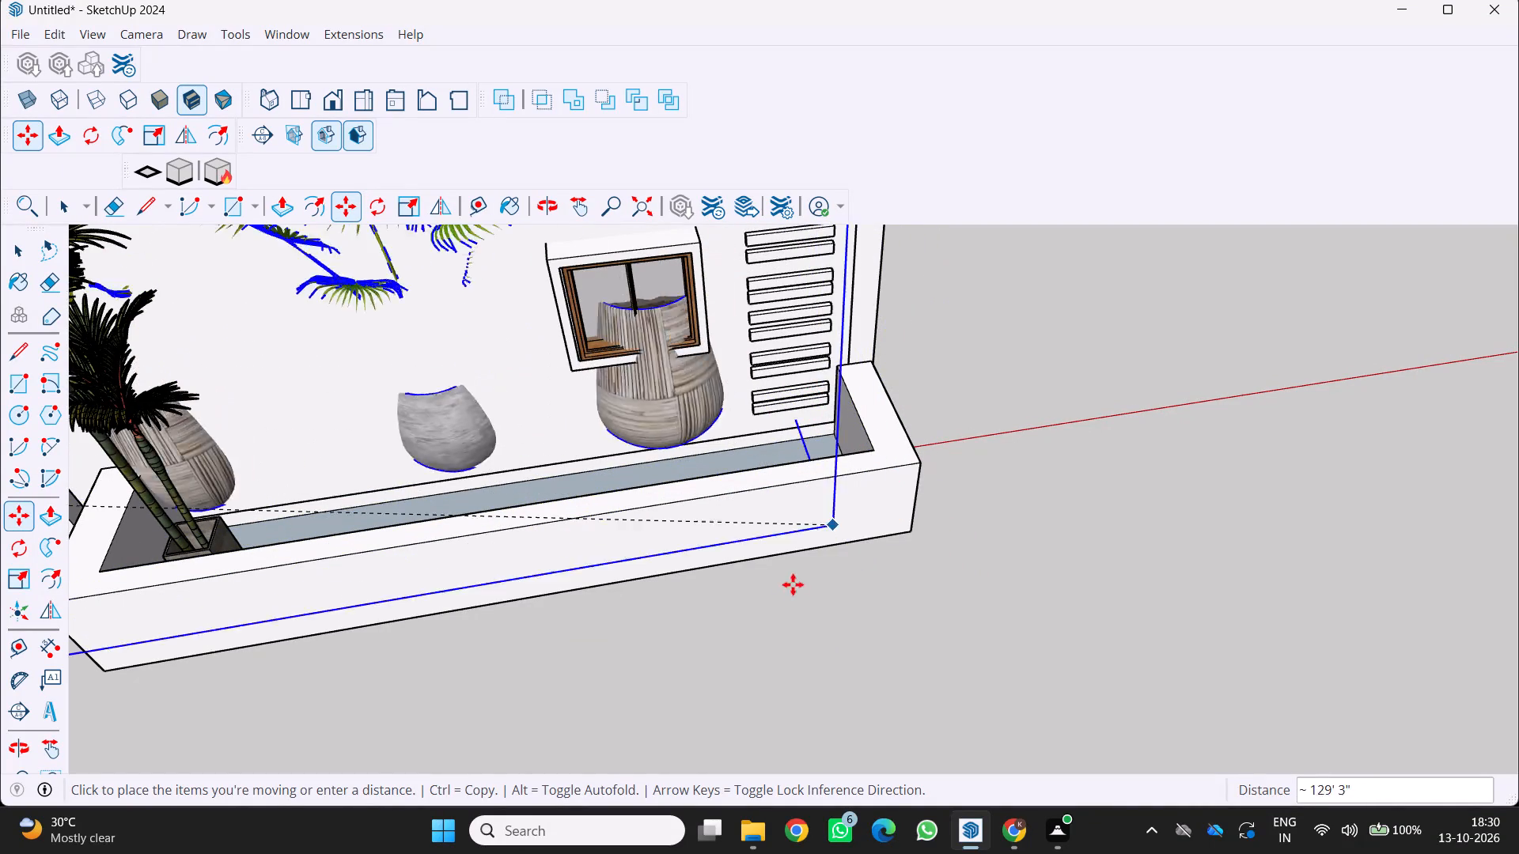
pyautogui.scroll(-2, 885, 538)
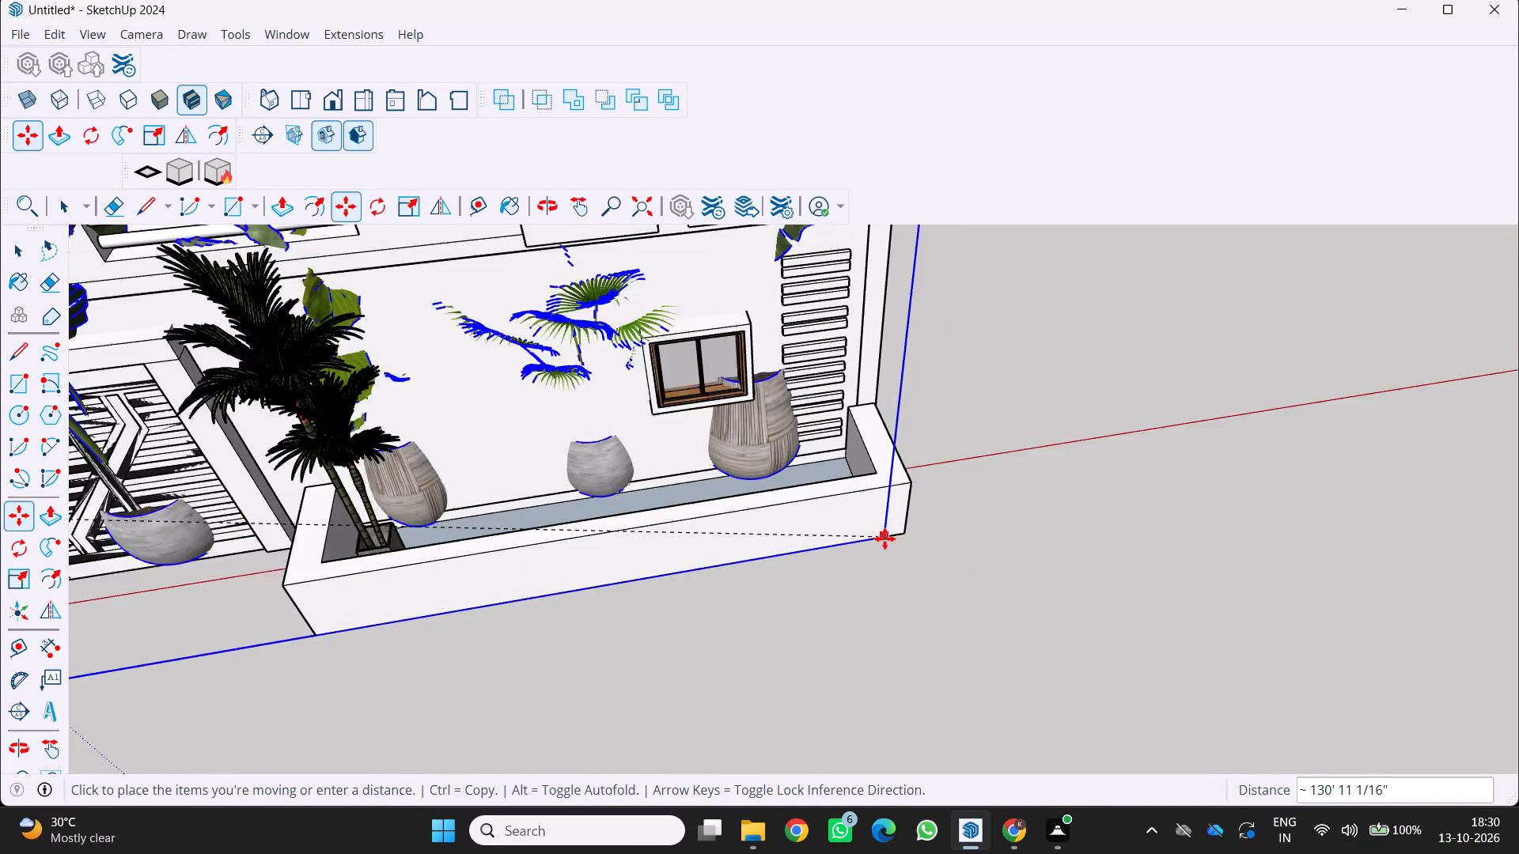
pyautogui.scroll(-2, 885, 538)
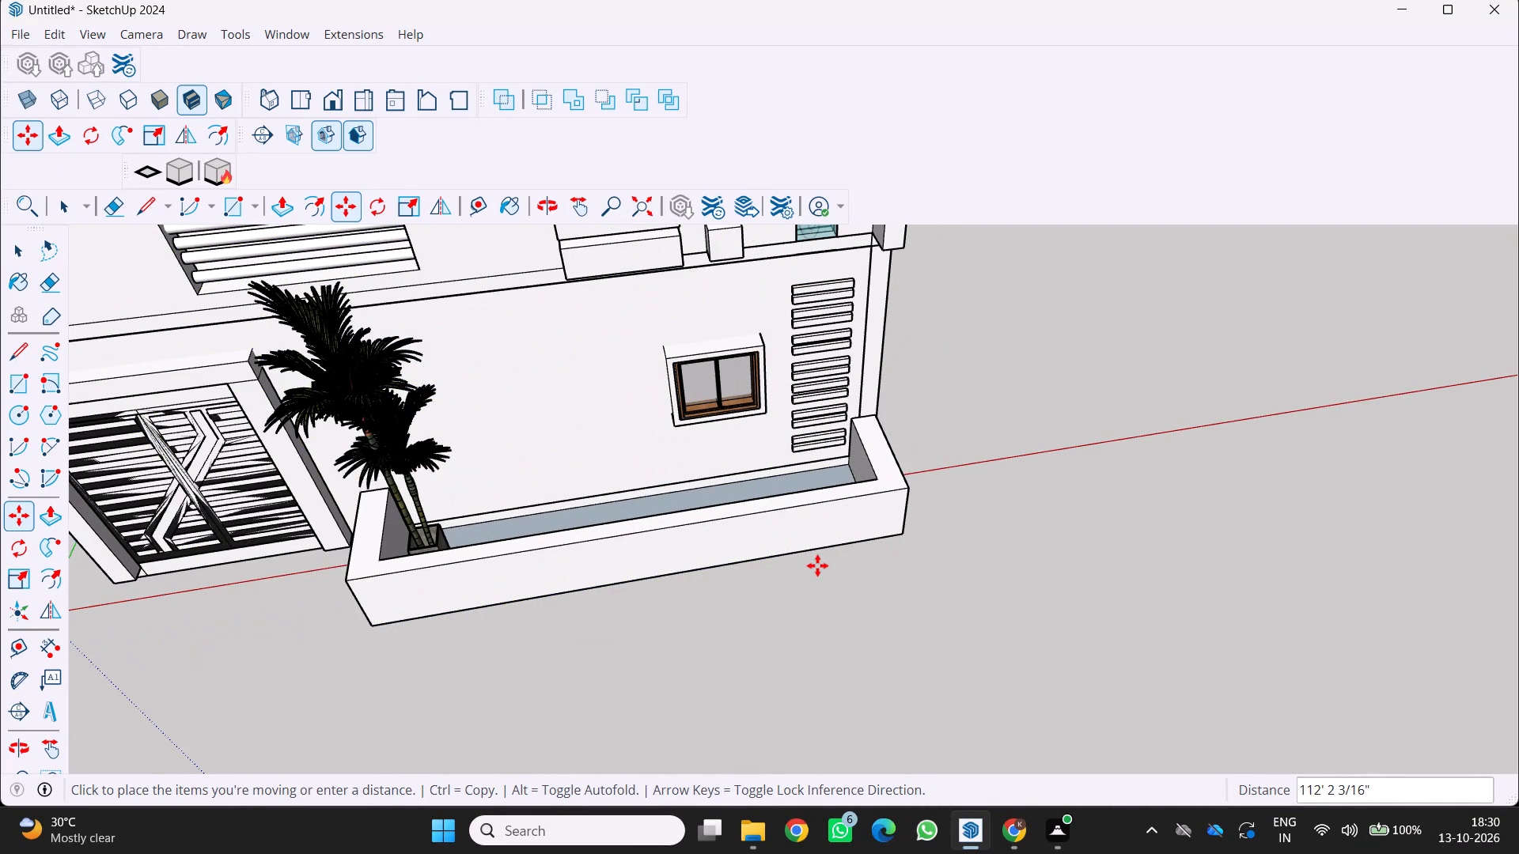
pyautogui.scroll(-4, 817, 565)
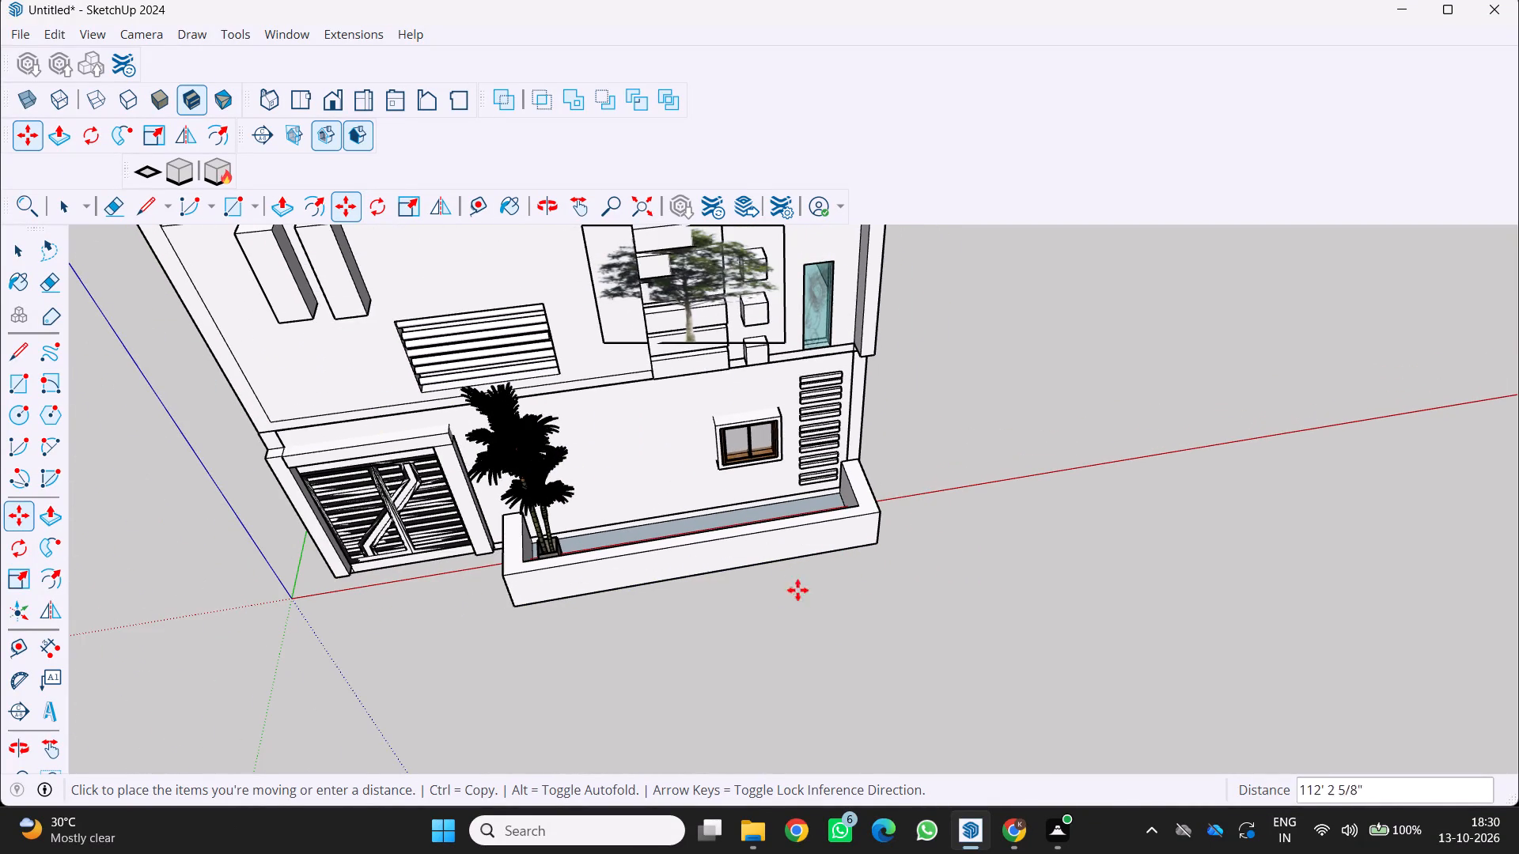
pyautogui.scroll(-1, 887, 509)
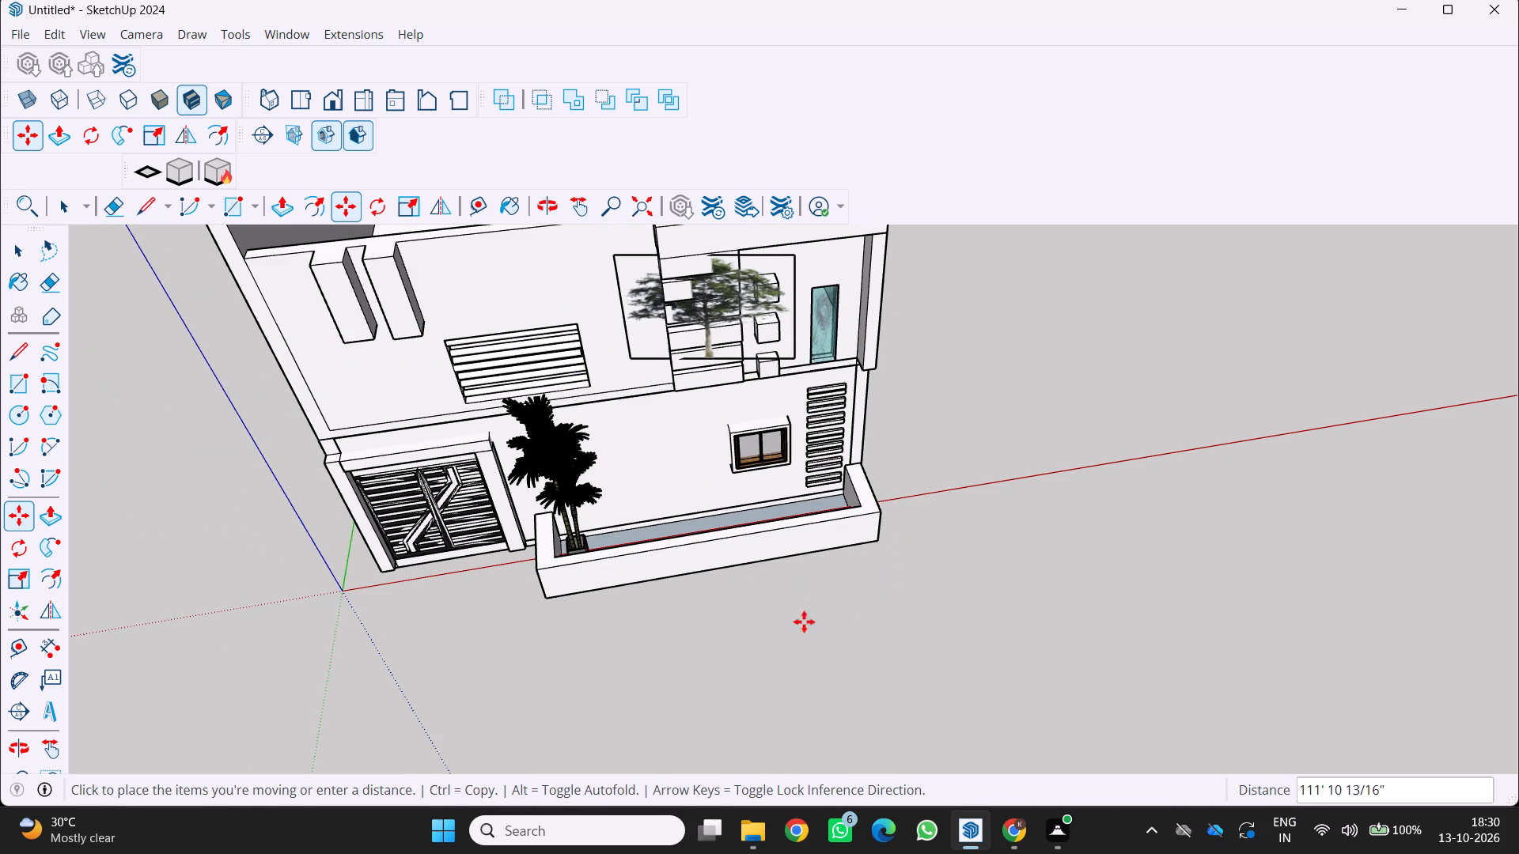
pyautogui.scroll(-3, 682, 657)
pyautogui.moveTo(662, 666); pyautogui.dragTo(625, 590, button='middle')
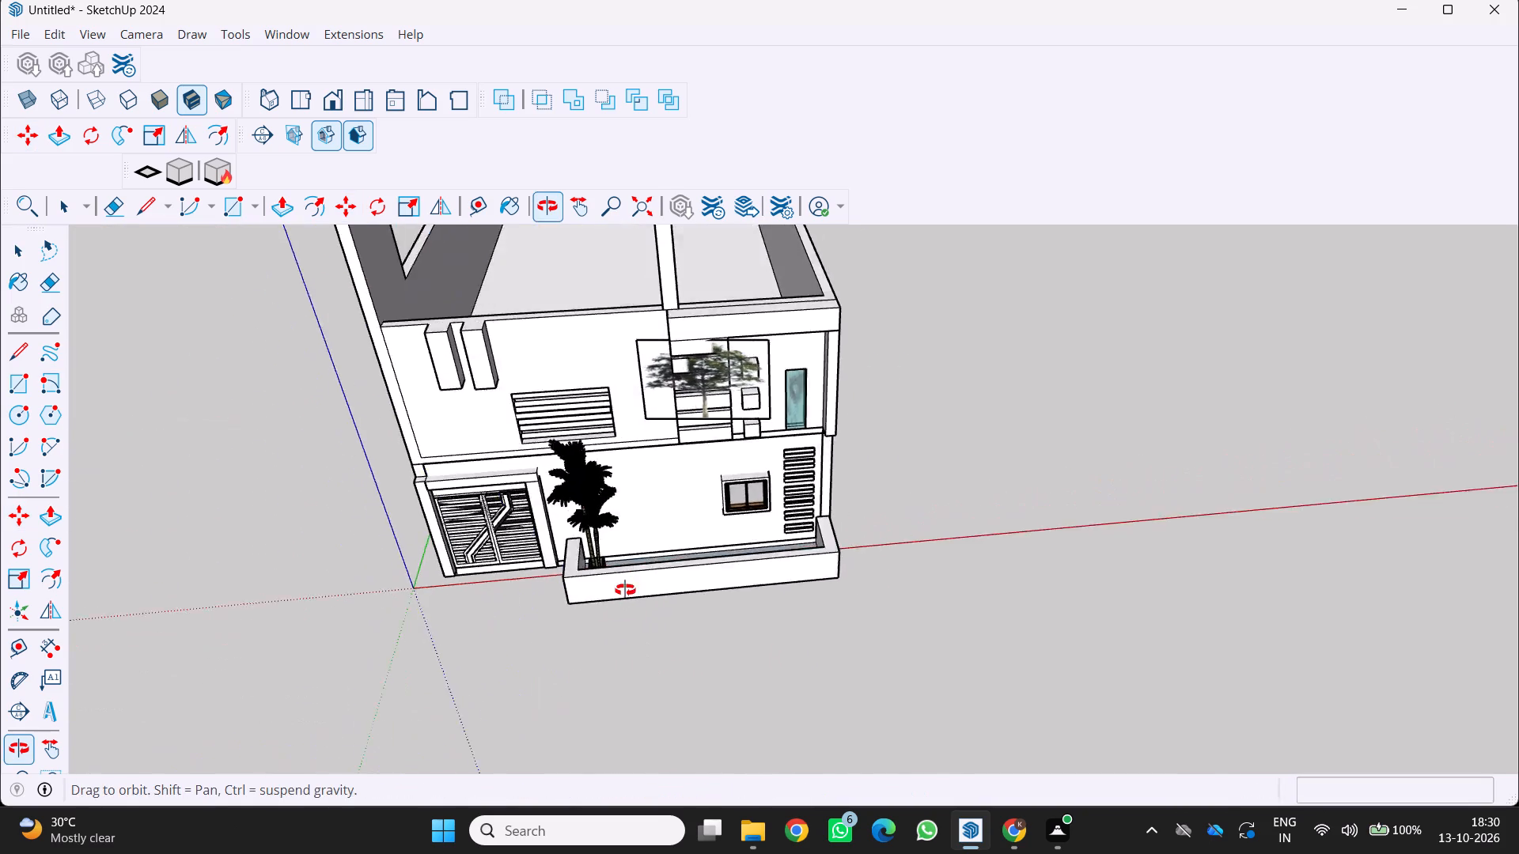
pyautogui.moveTo(625, 590); pyautogui.dragTo(618, 571, button='middle')
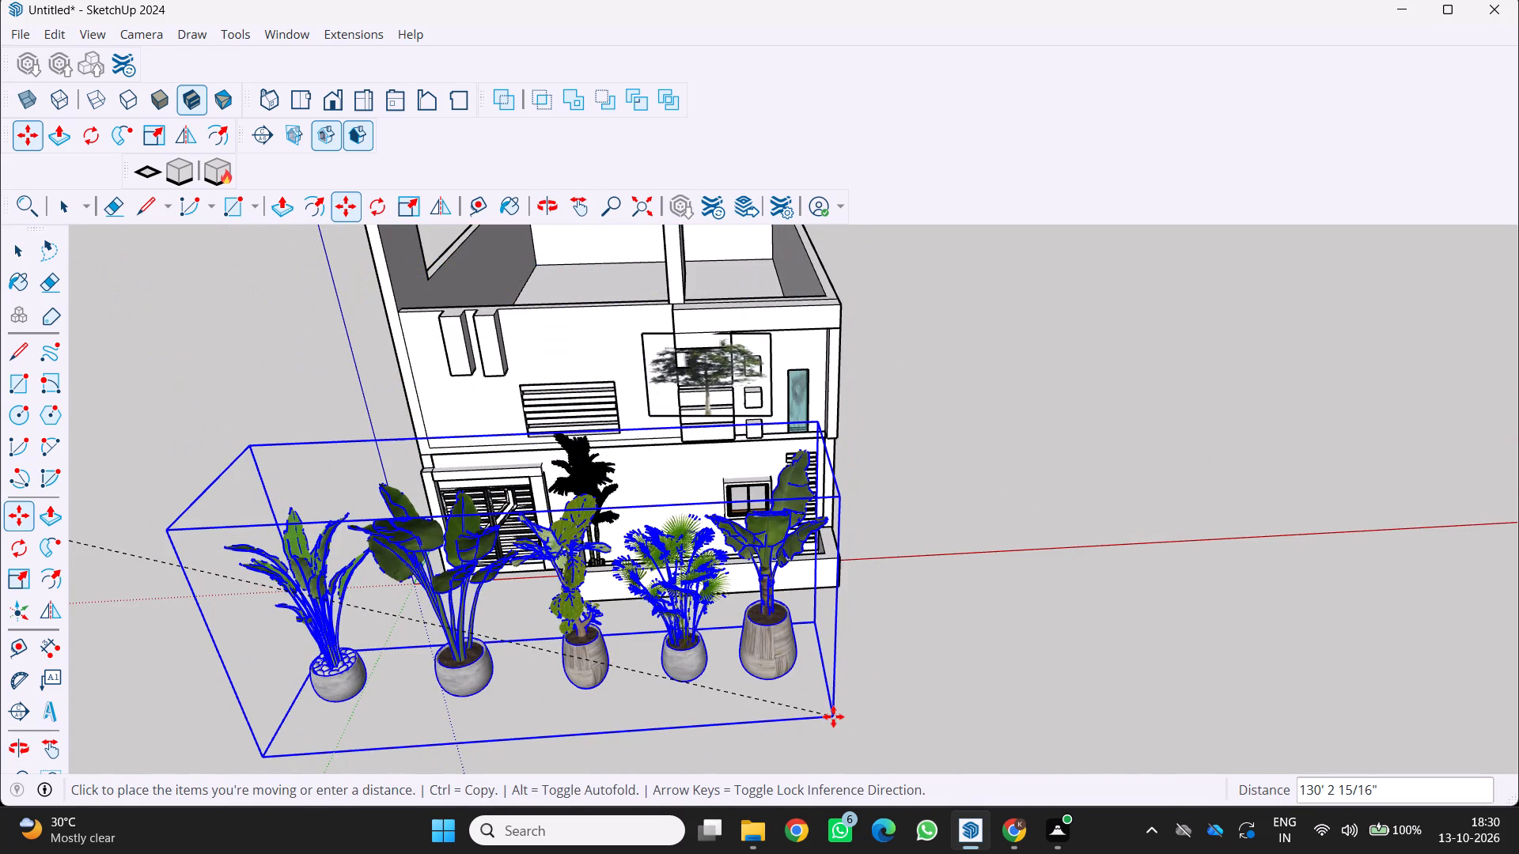
pyautogui.click(833, 716)
pyautogui.press('space')
pyautogui.press('space')
pyautogui.press('space')
pyautogui.click(940, 701)
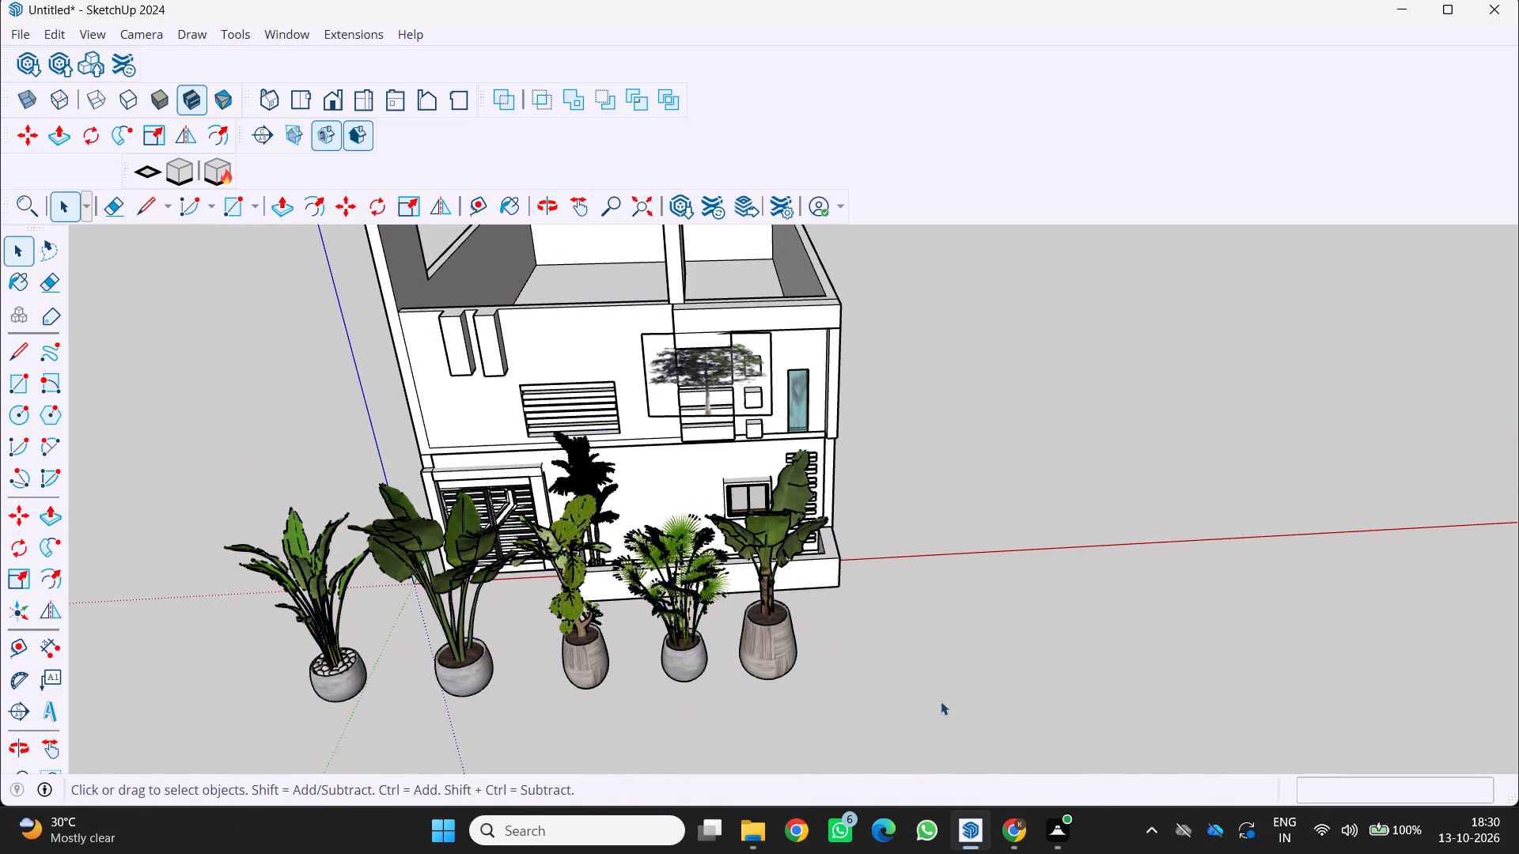
# Move the plant set about 10' 10" toward the house so its end pot sits inside the planter's far end from the gate.
pyautogui.scroll(4, 825, 697)
pyautogui.moveTo(820, 686); pyautogui.dragTo(810, 712, button='middle')
pyautogui.scroll(1, 820, 686)
pyautogui.middleClick(808, 716)
pyautogui.middleClick(805, 723)
pyautogui.moveTo(801, 728); pyautogui.dragTo(785, 739, button='middle')
pyautogui.middleClick(785, 739)
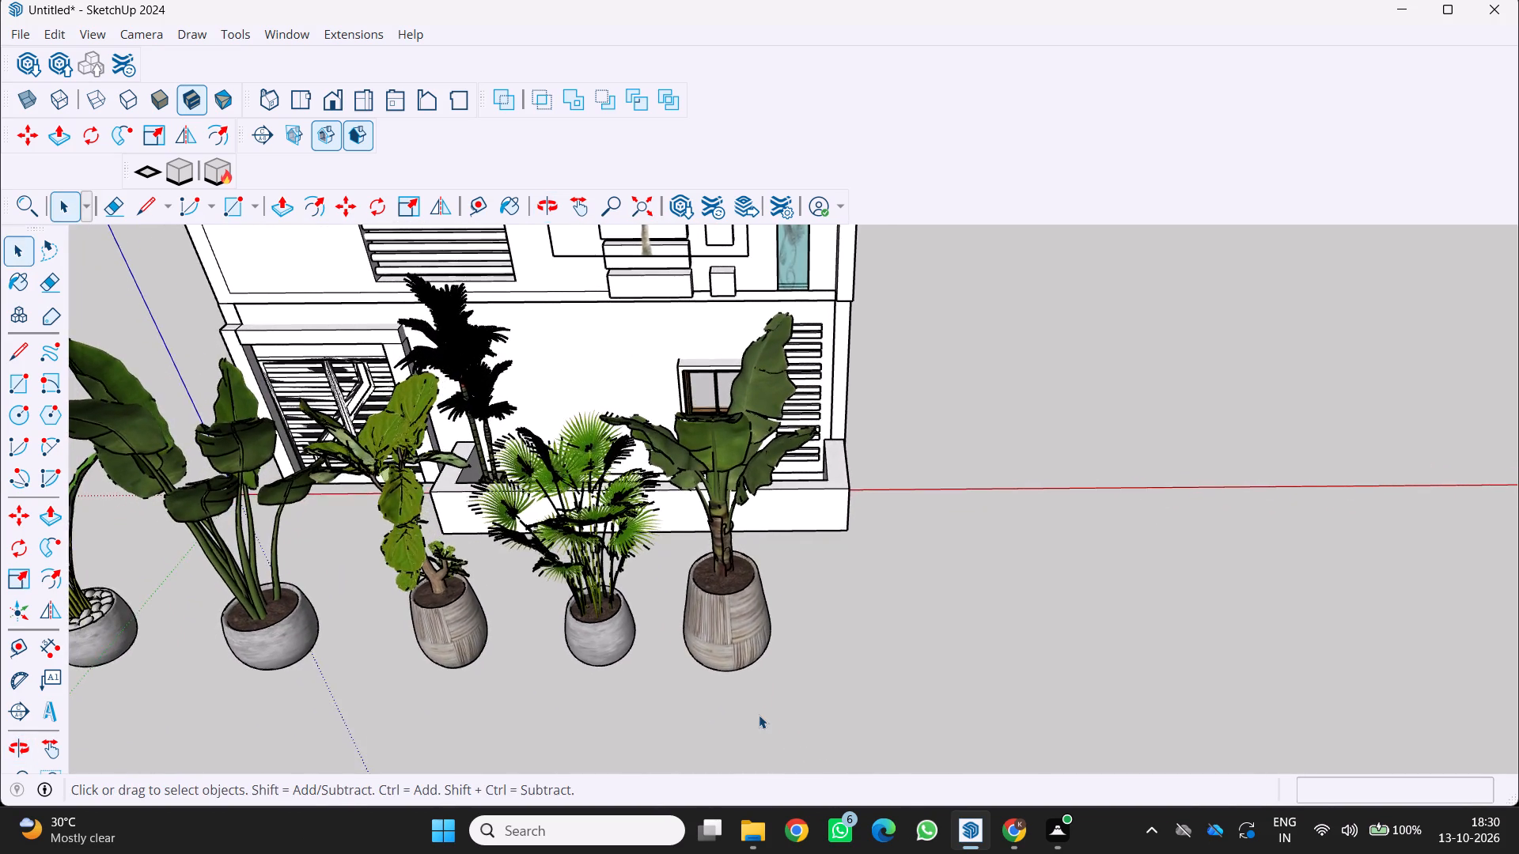
pyautogui.scroll(-3, 759, 715)
pyautogui.moveTo(772, 694); pyautogui.dragTo(772, 650, button='middle')
pyautogui.scroll(7, 771, 653)
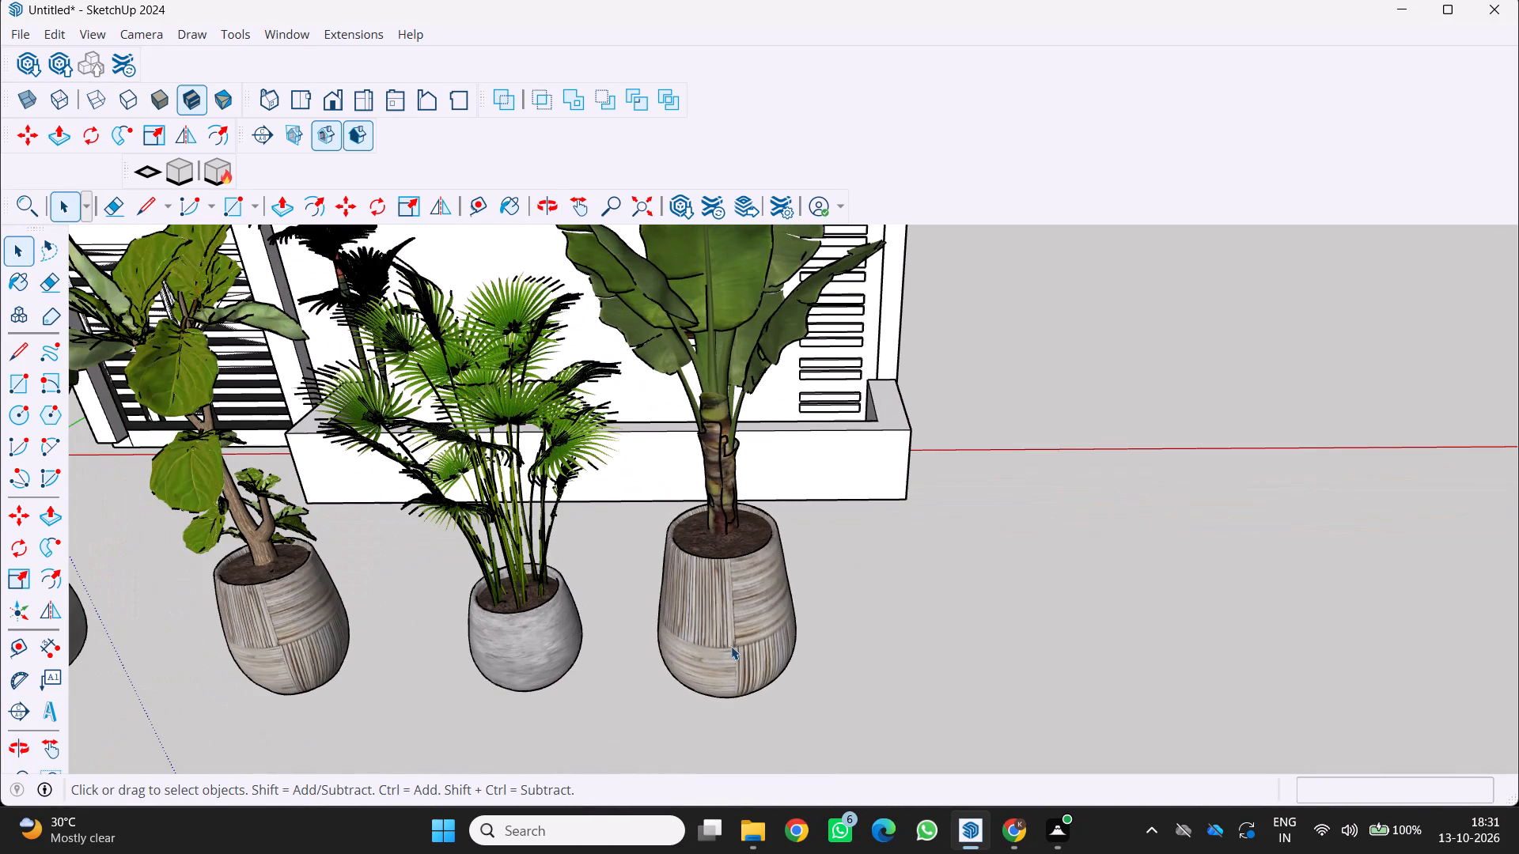
pyautogui.click(737, 646)
pyautogui.press('m')
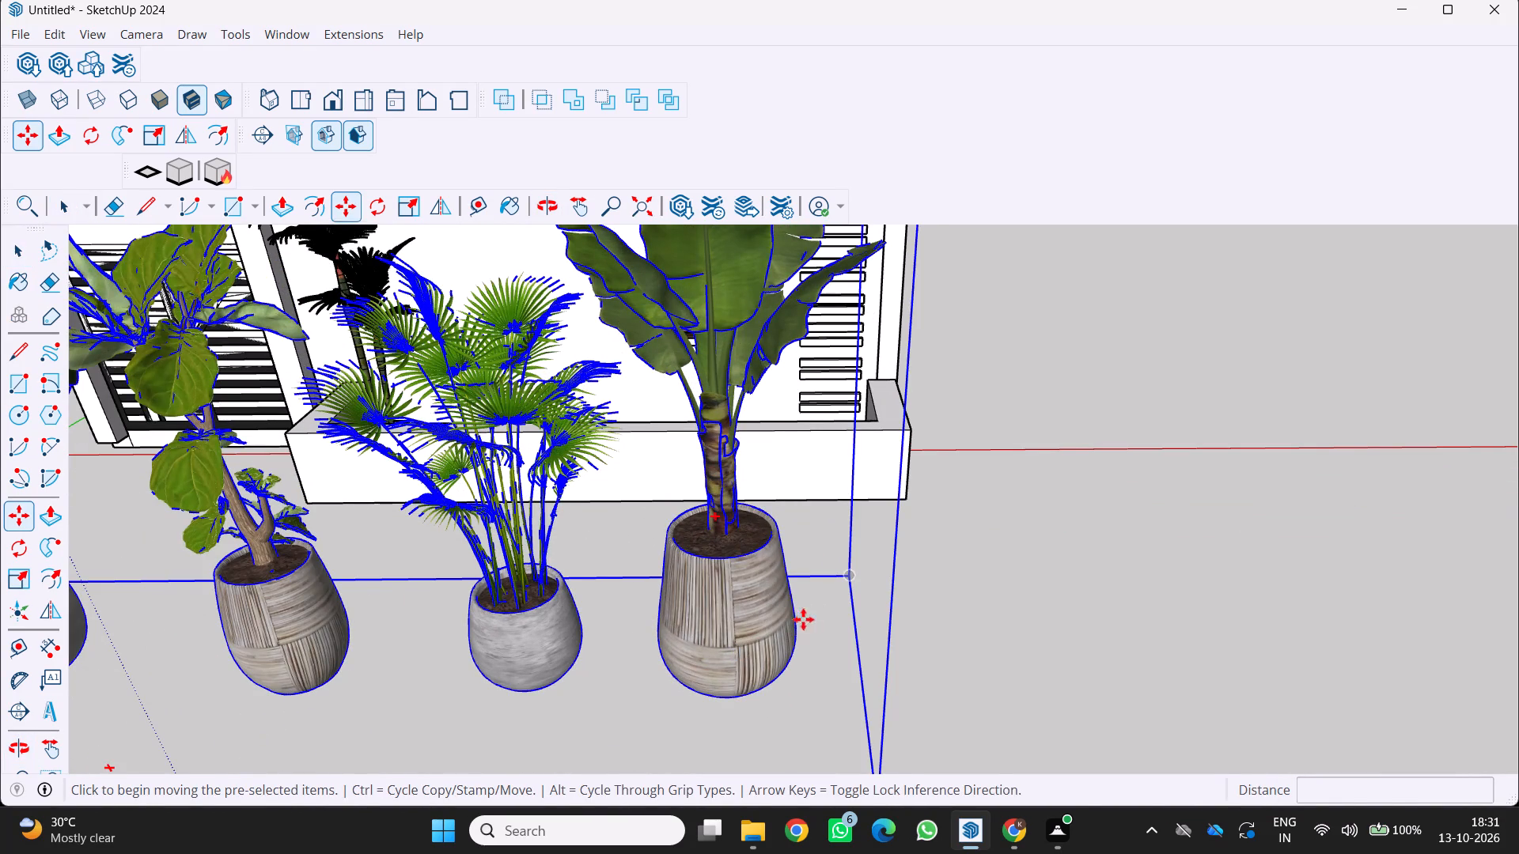
pyautogui.scroll(3, 797, 626)
pyautogui.scroll(-8, 794, 664)
pyautogui.click(790, 658)
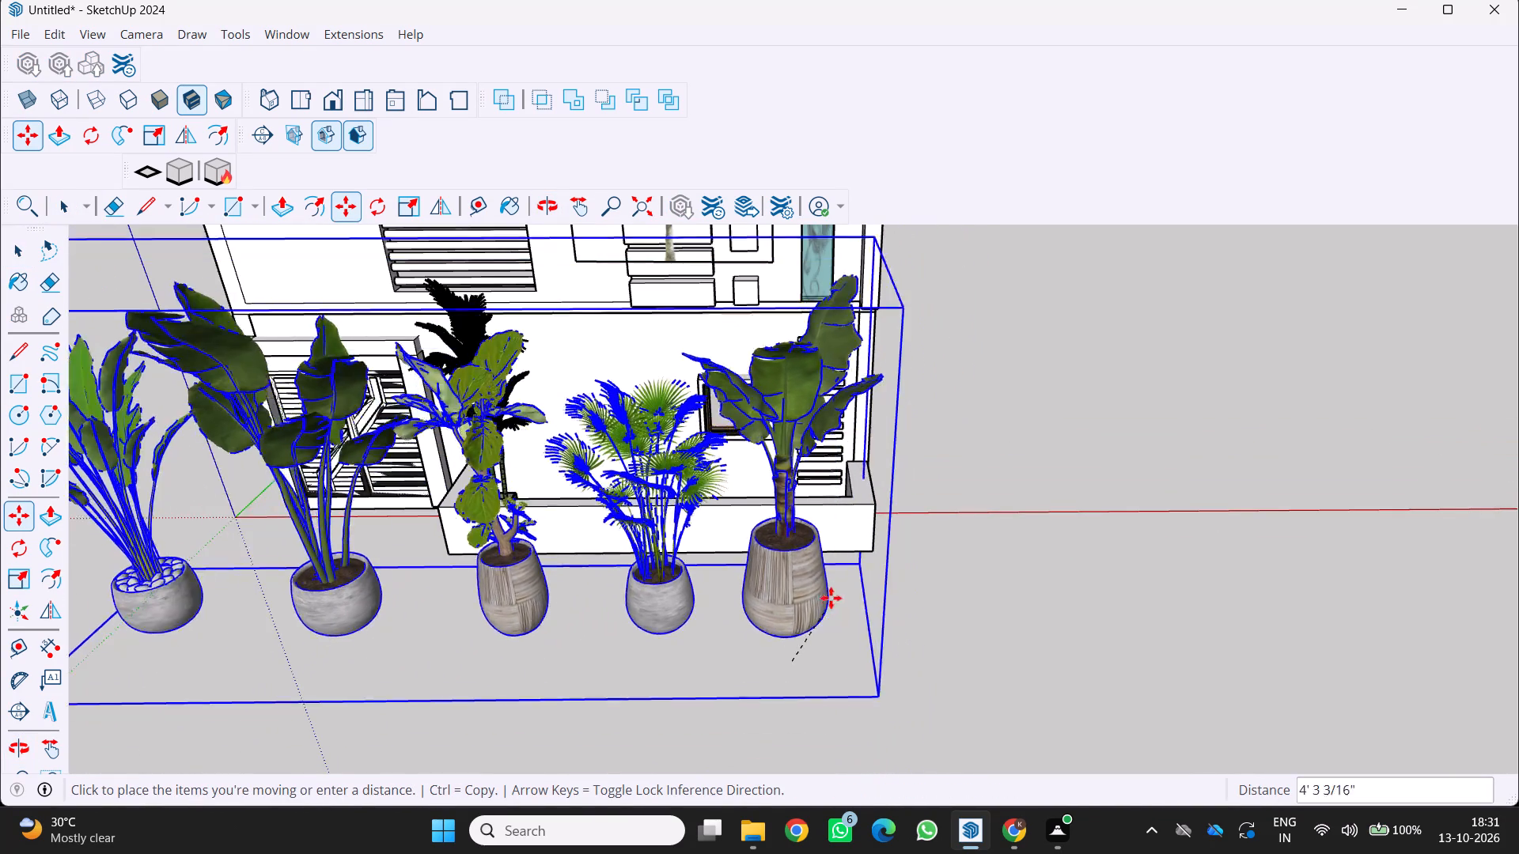
pyautogui.scroll(17, 850, 479)
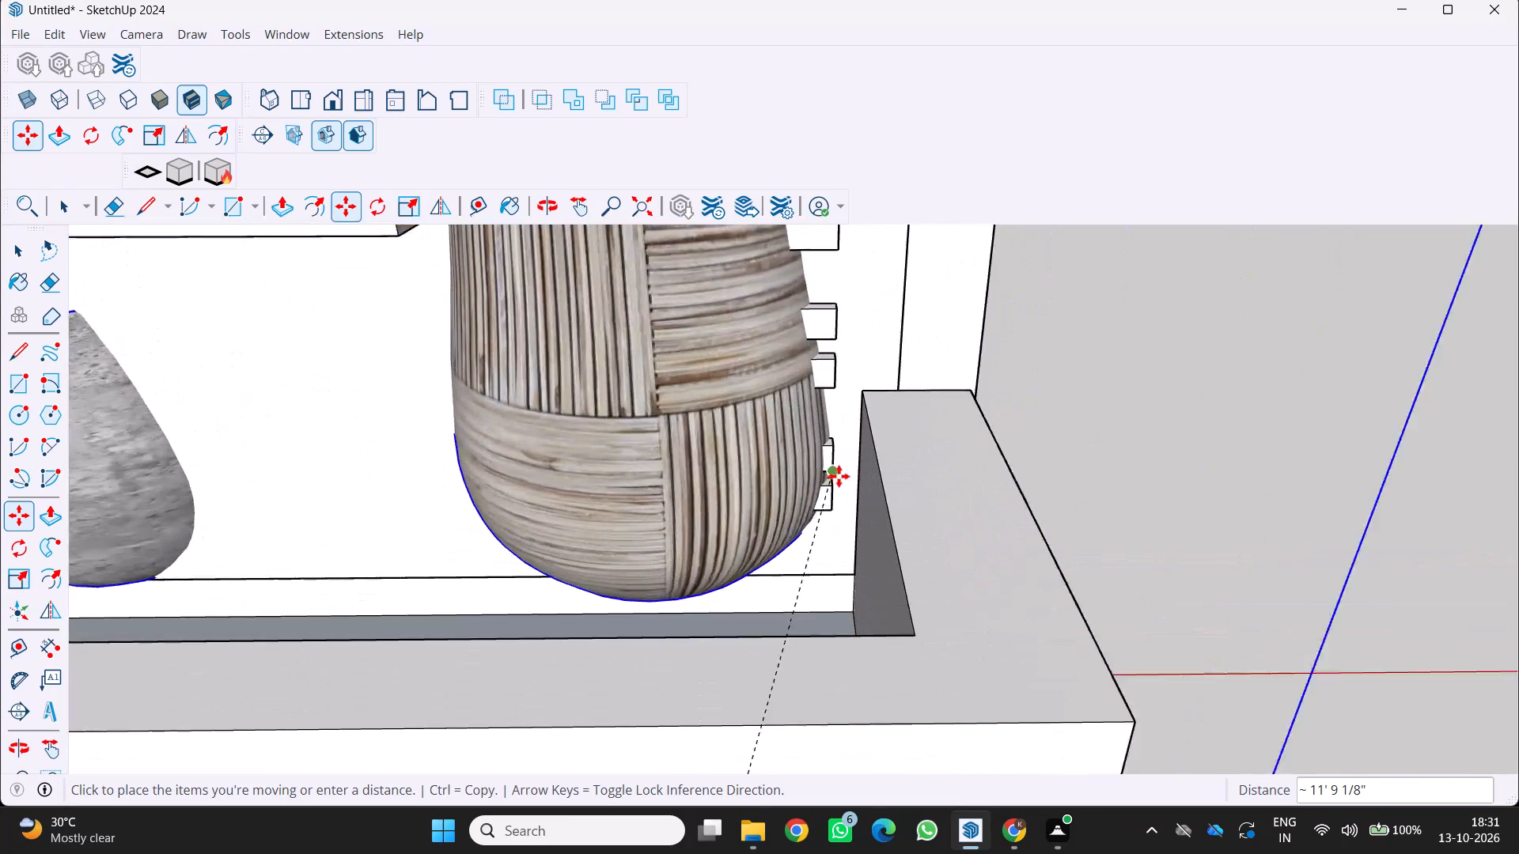
pyautogui.scroll(2, 839, 476)
pyautogui.scroll(-7, 810, 750)
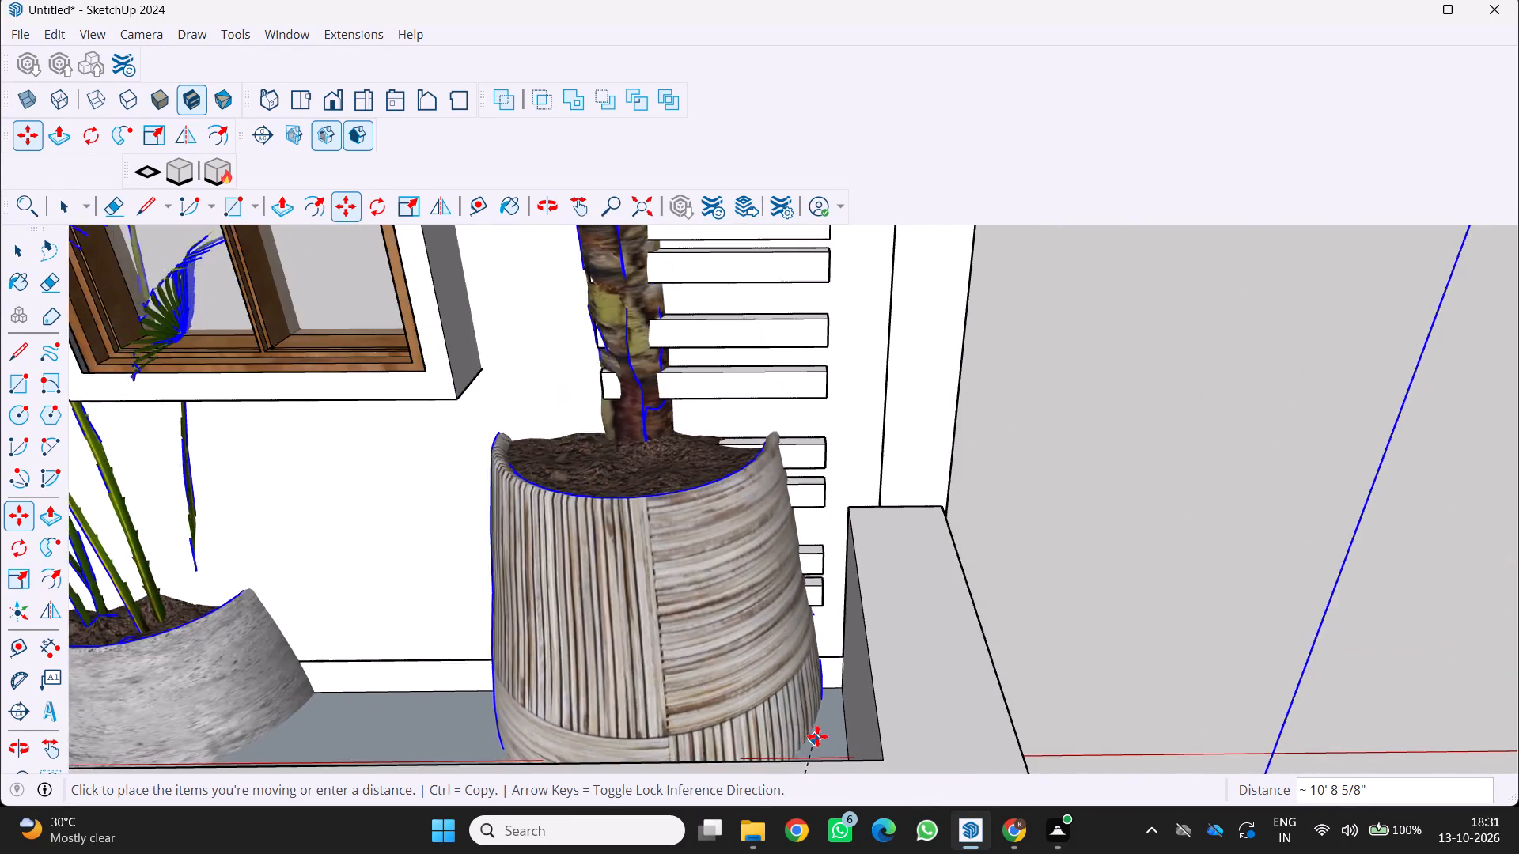
pyautogui.scroll(-4, 817, 736)
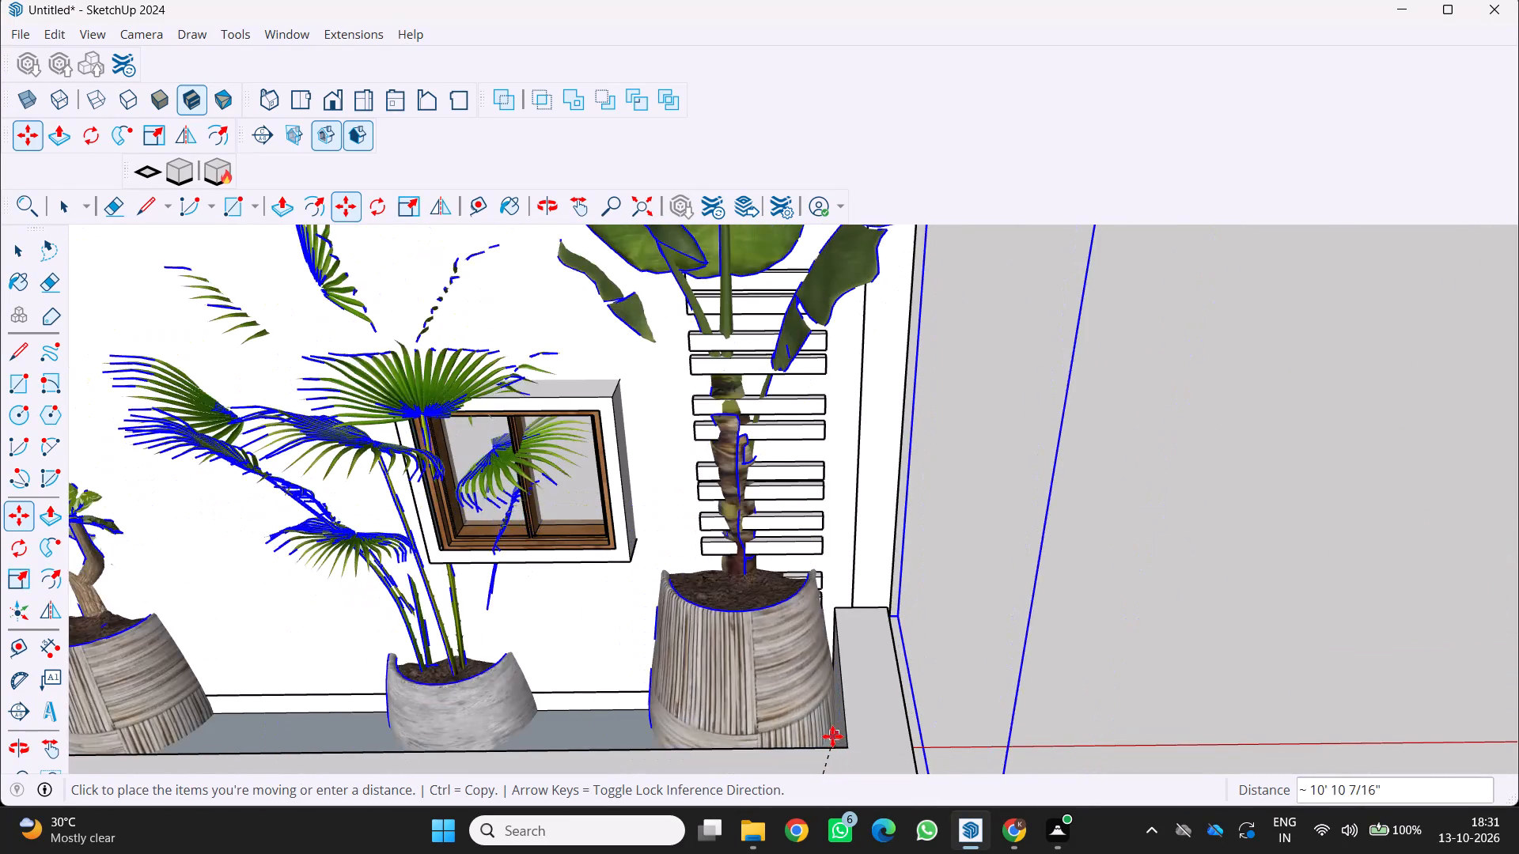
pyautogui.click(826, 746)
# Scale the plant set down uniformly from its front base corner on the gate side to a factor of about 0.68.
pyautogui.scroll(-11, 826, 746)
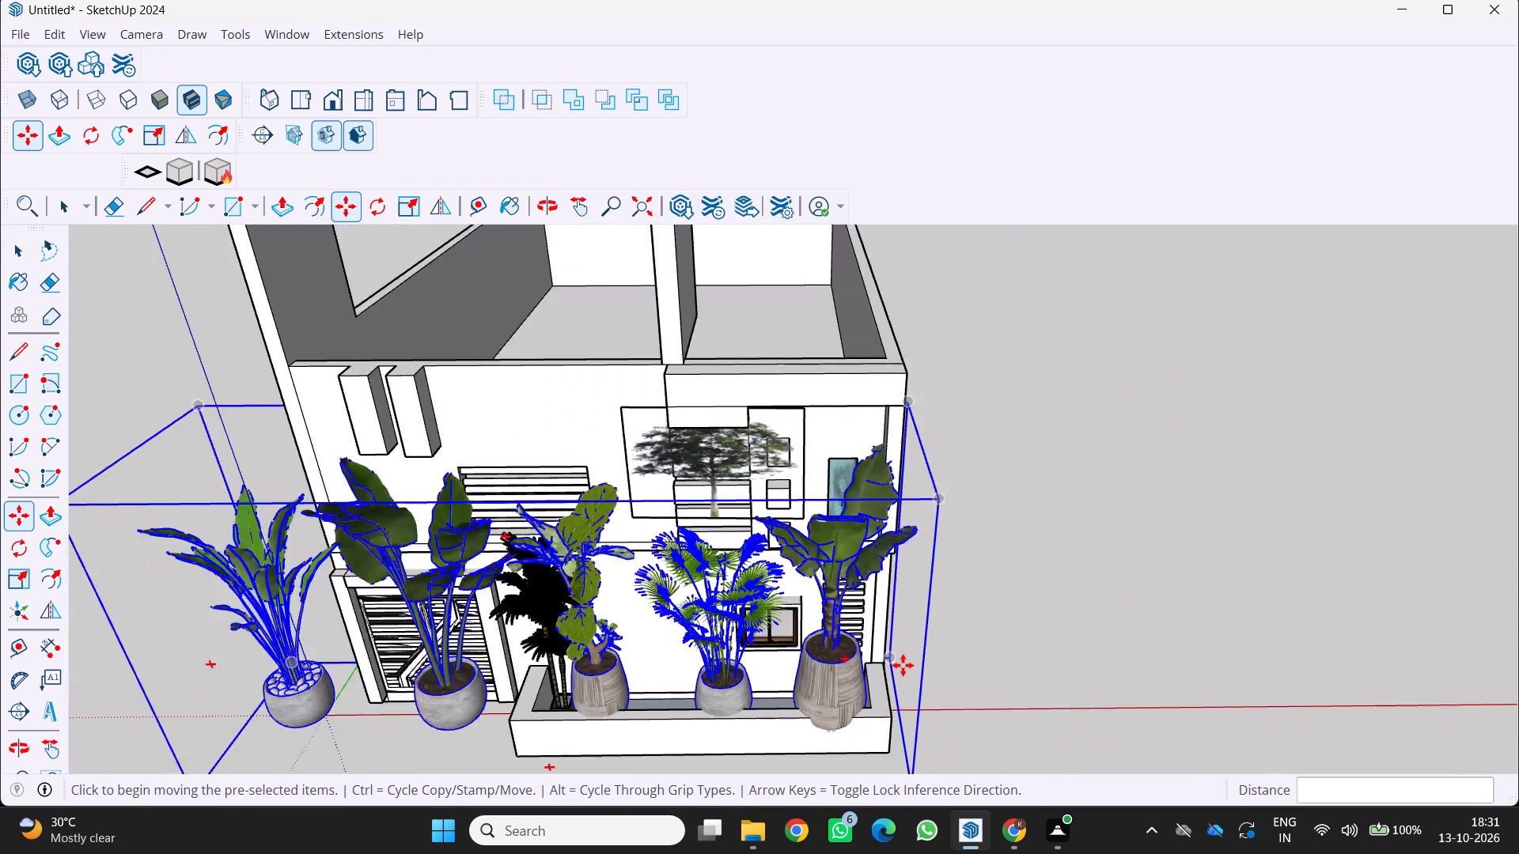
pyautogui.scroll(-5, 903, 665)
pyautogui.moveTo(665, 692); pyautogui.dragTo(717, 593, button='middle')
pyautogui.scroll(-5, 733, 587)
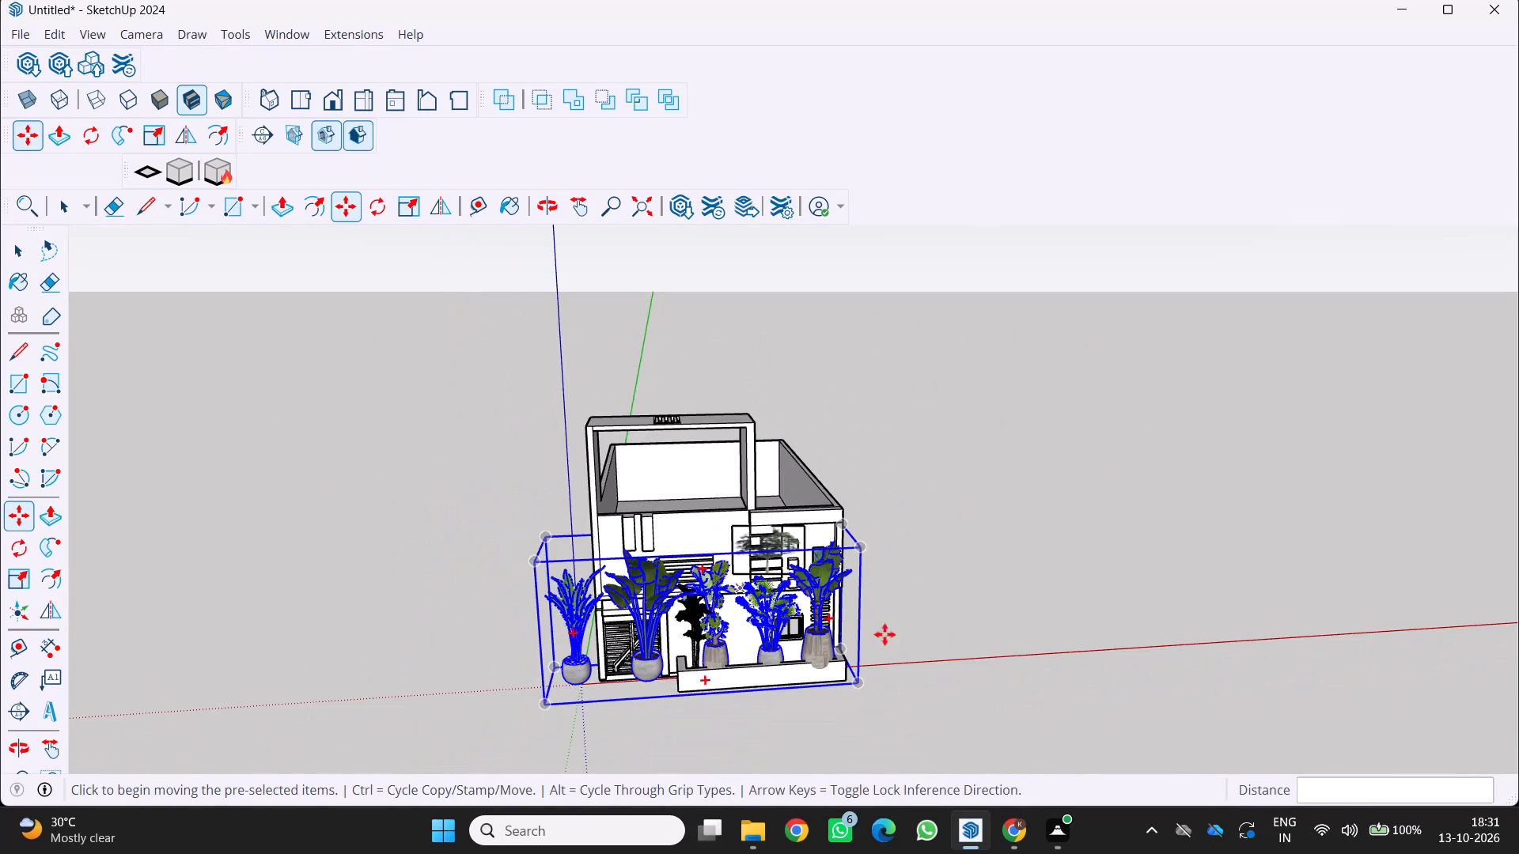
pyautogui.scroll(-2, 1518, 688)
pyautogui.moveTo(1518, 690); pyautogui.dragTo(1425, 637, button='middle')
pyautogui.scroll(-4, 1093, 702)
pyautogui.moveTo(1103, 711); pyautogui.dragTo(1109, 560, button='middle')
pyautogui.middleClick(1109, 560)
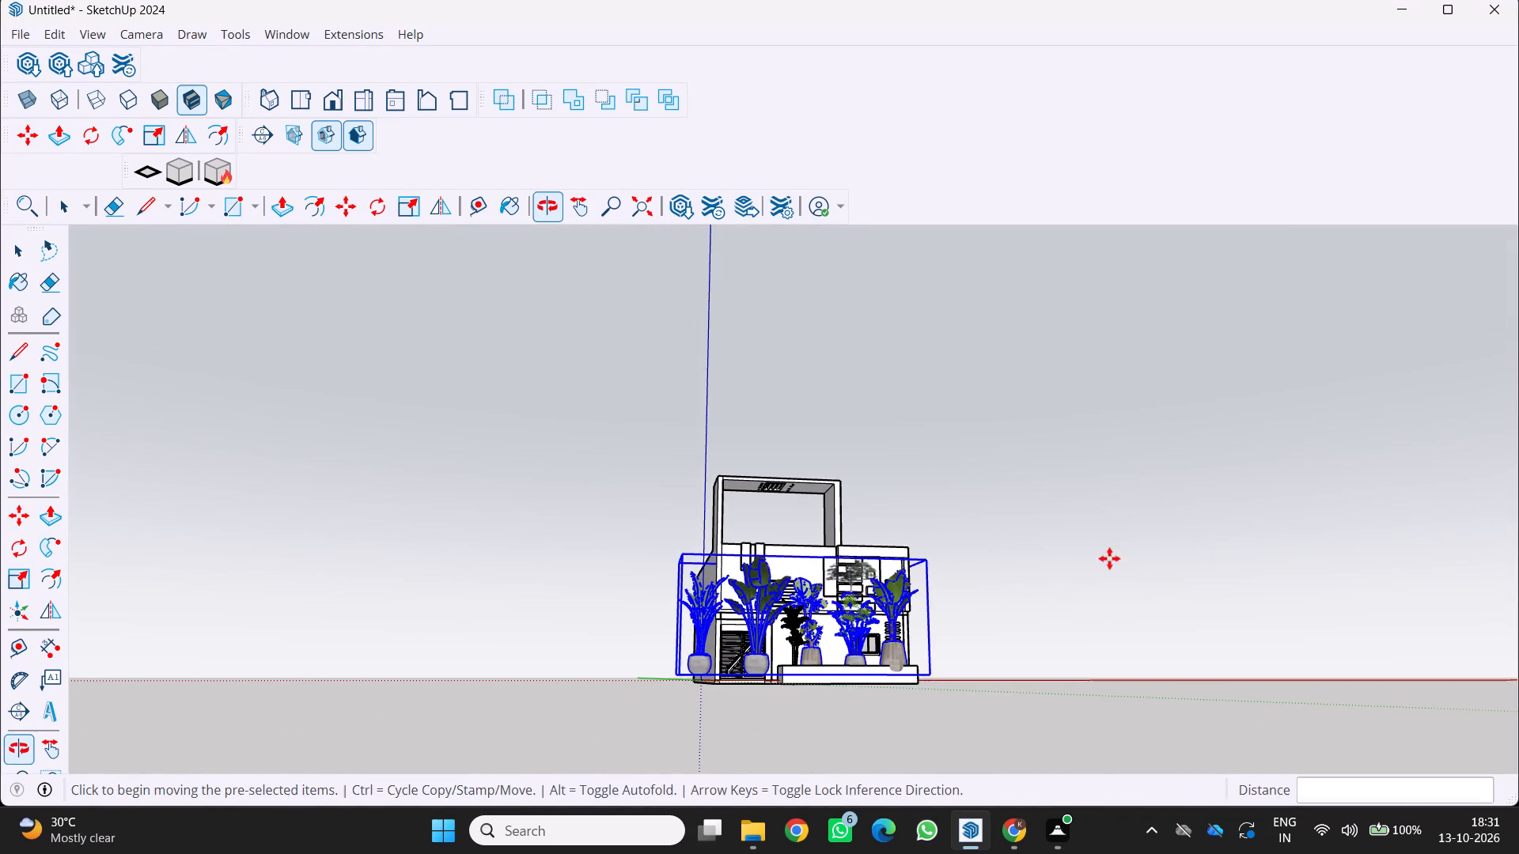
pyautogui.scroll(-4, 615, 647)
pyautogui.scroll(1, 616, 644)
pyautogui.moveTo(616, 644); pyautogui.dragTo(575, 800, button='middle')
pyautogui.scroll(3, 616, 739)
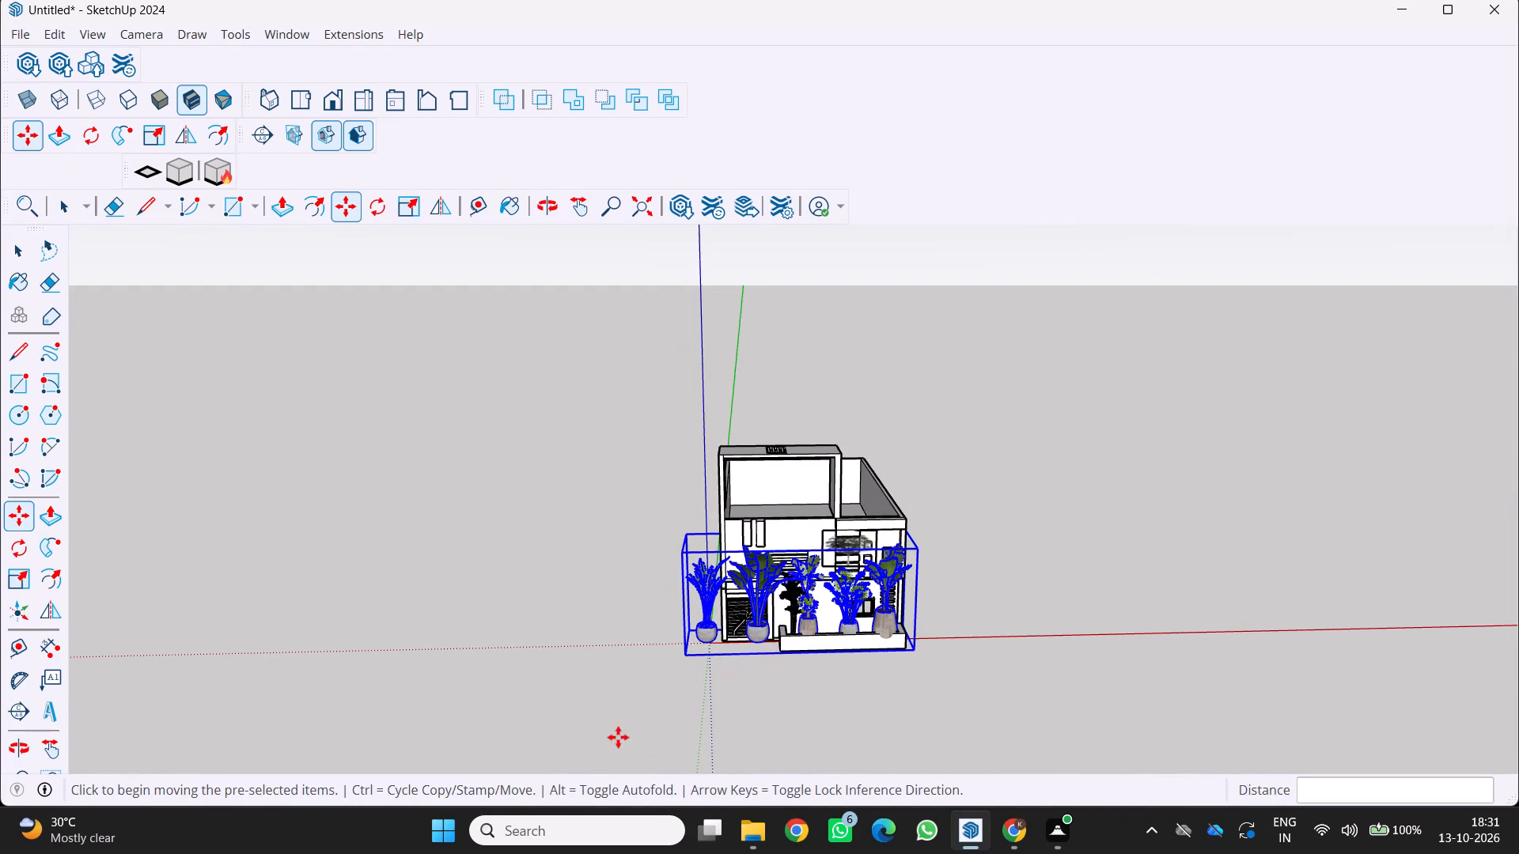
pyautogui.press('s')
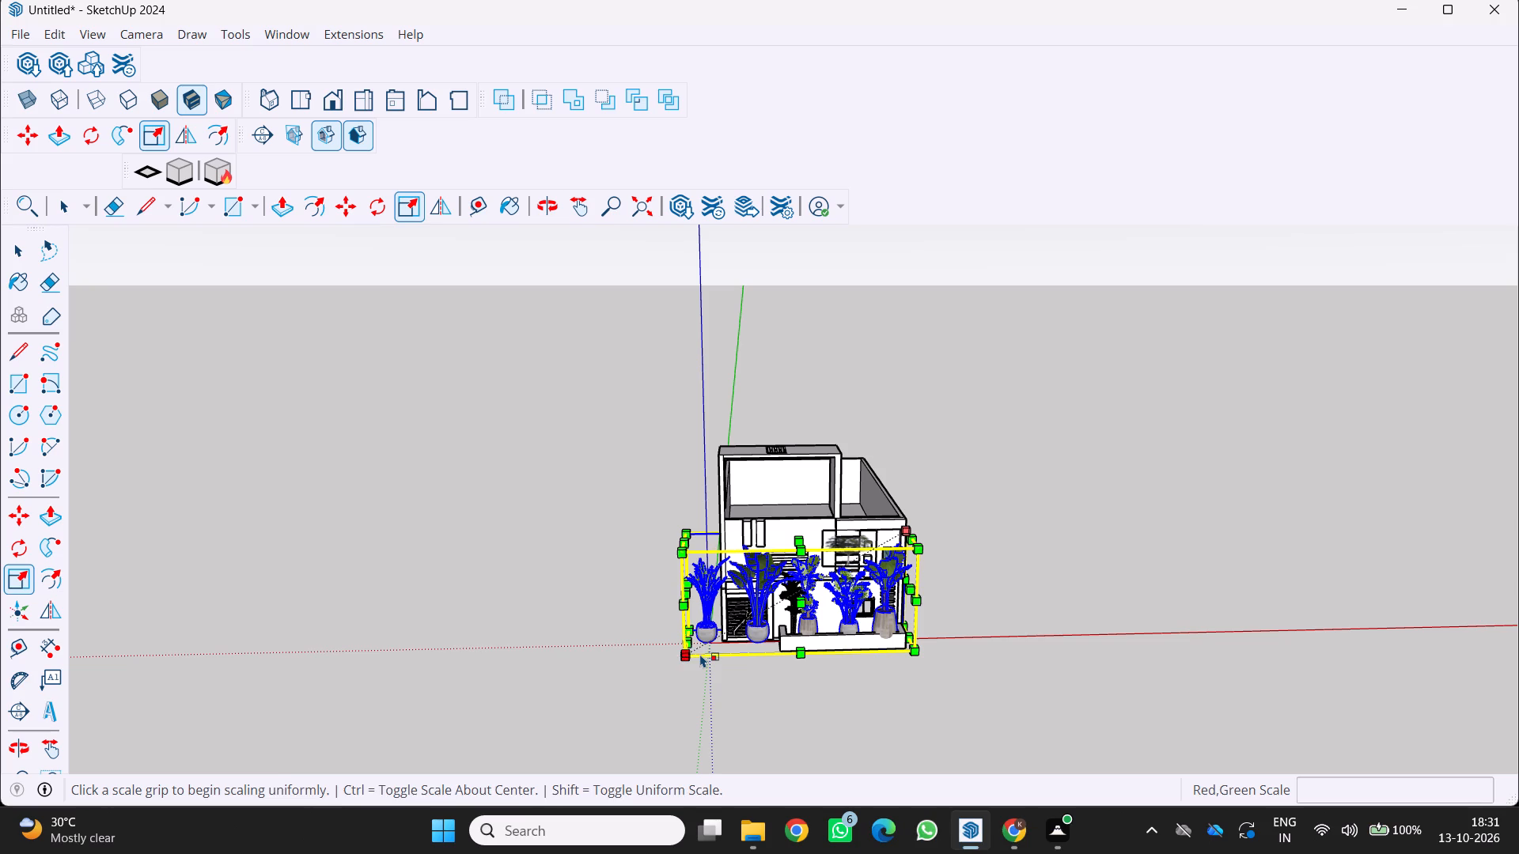
pyautogui.click(687, 652)
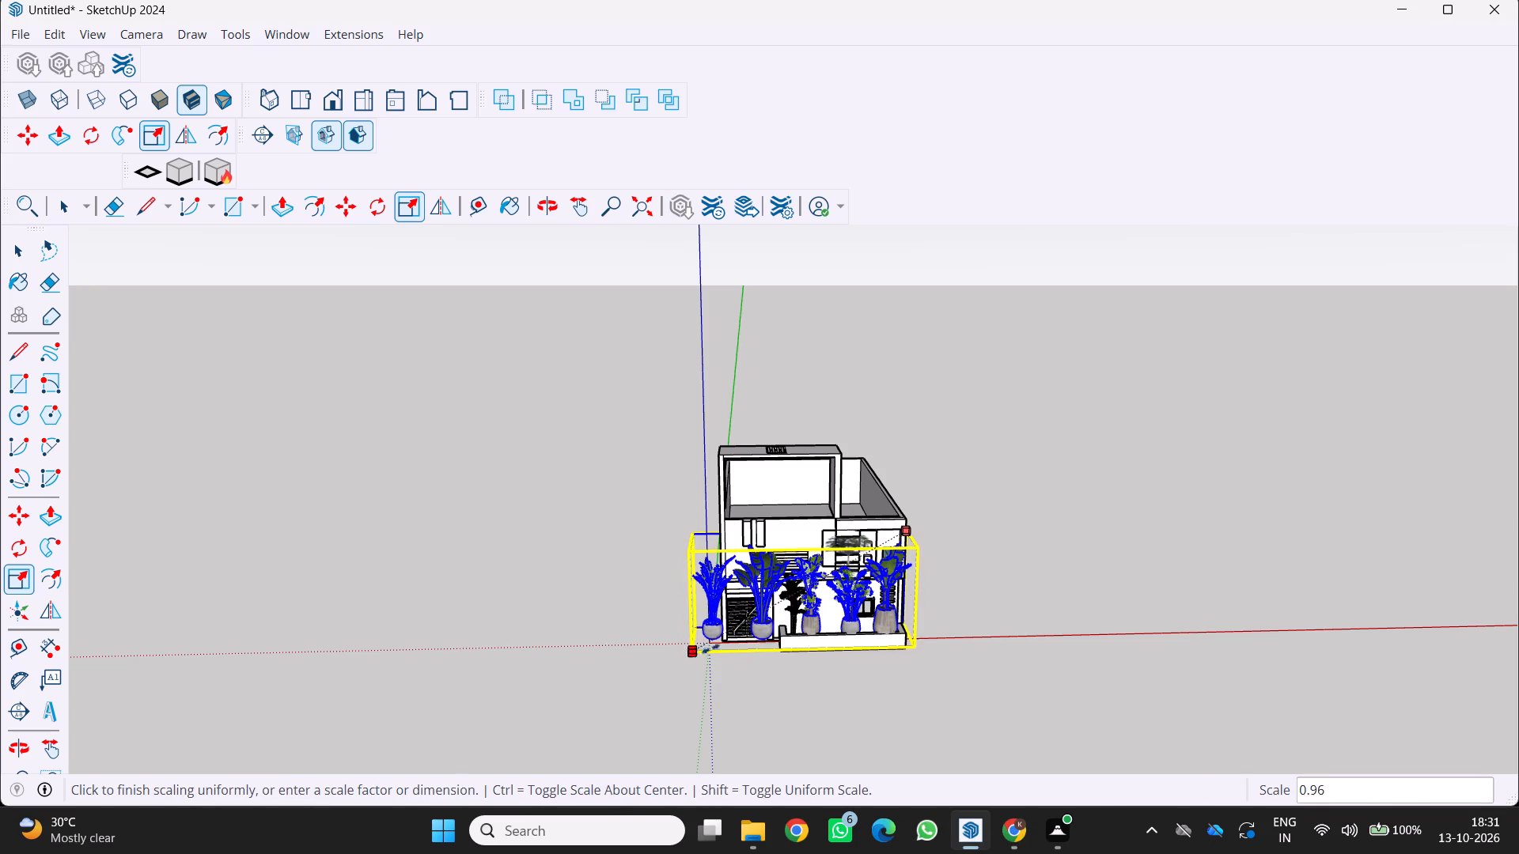
pyautogui.click(799, 675)
pyautogui.scroll(3, 890, 607)
pyautogui.moveTo(892, 602); pyautogui.dragTo(775, 661, button='middle')
pyautogui.scroll(1, 779, 661)
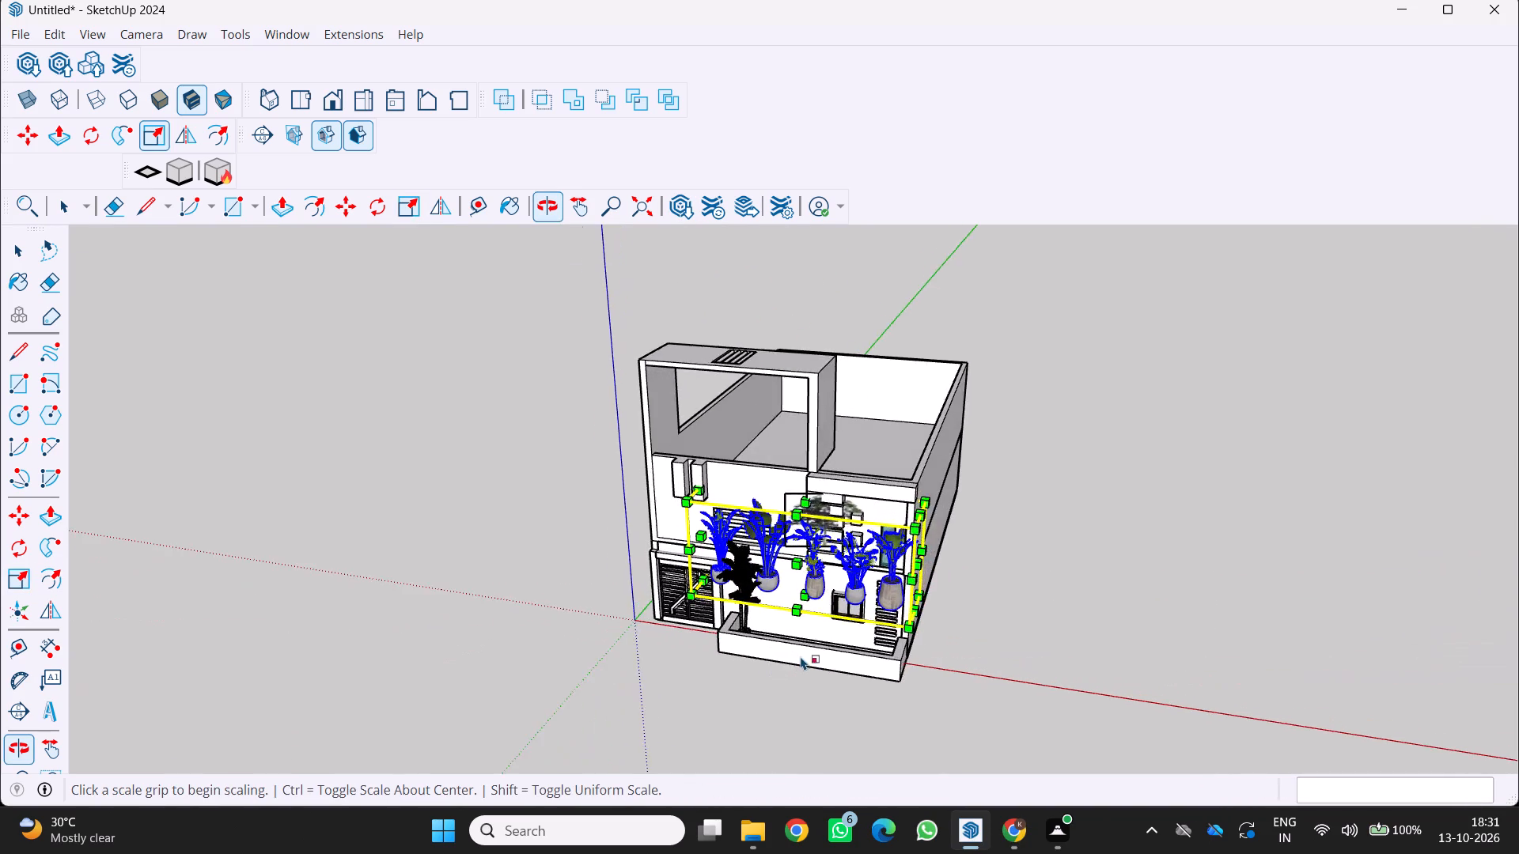
# Move the plant set by its front base corner about 7' to the planter's front bottom corner away from the gate, and deselect it.
pyautogui.scroll(3, 803, 656)
pyautogui.press('m')
pyautogui.scroll(2, 948, 607)
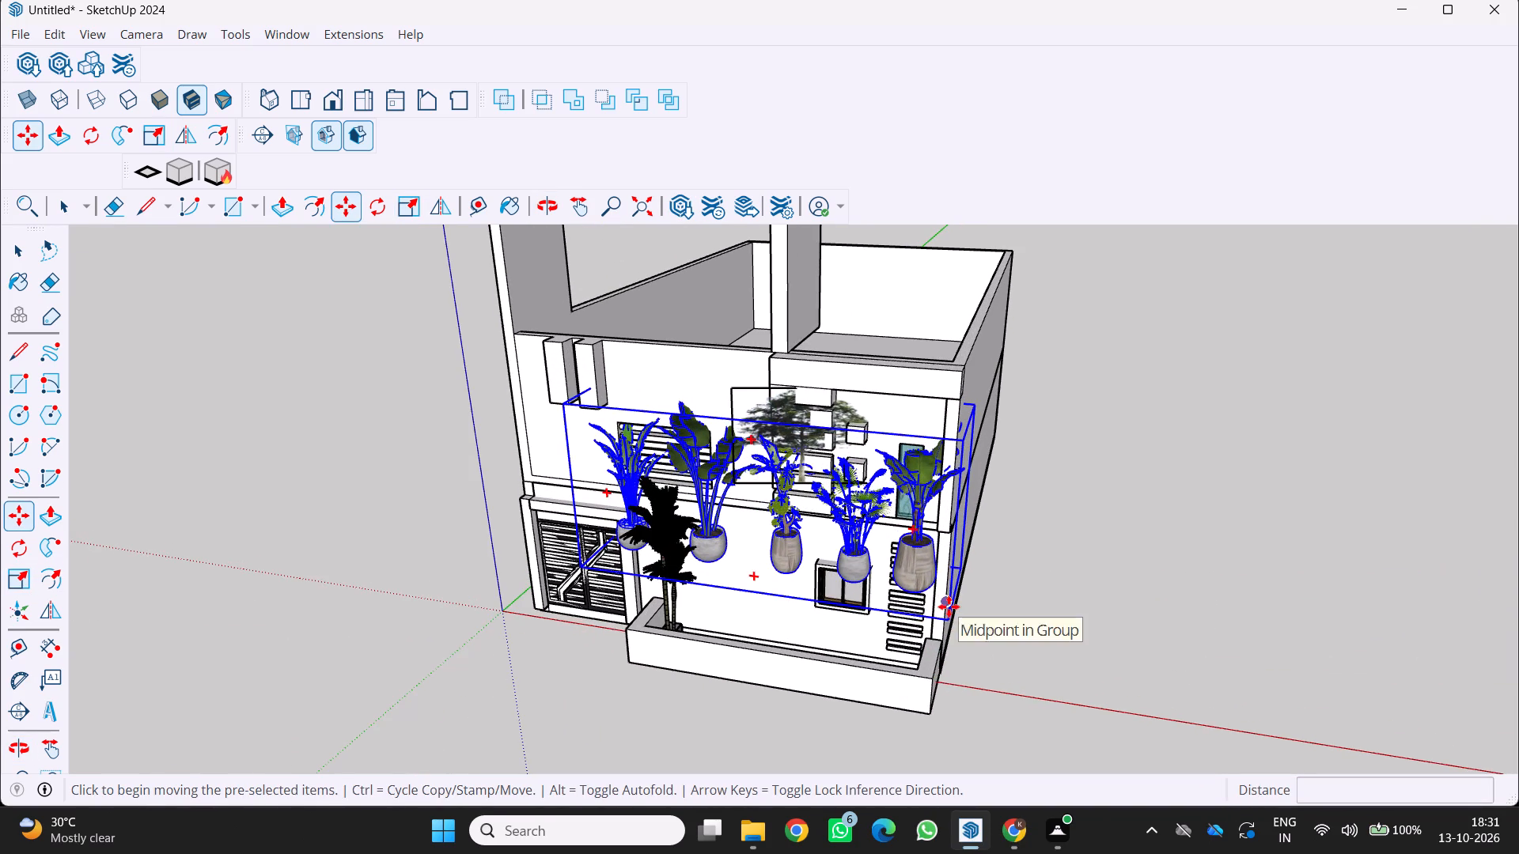
pyautogui.click(948, 622)
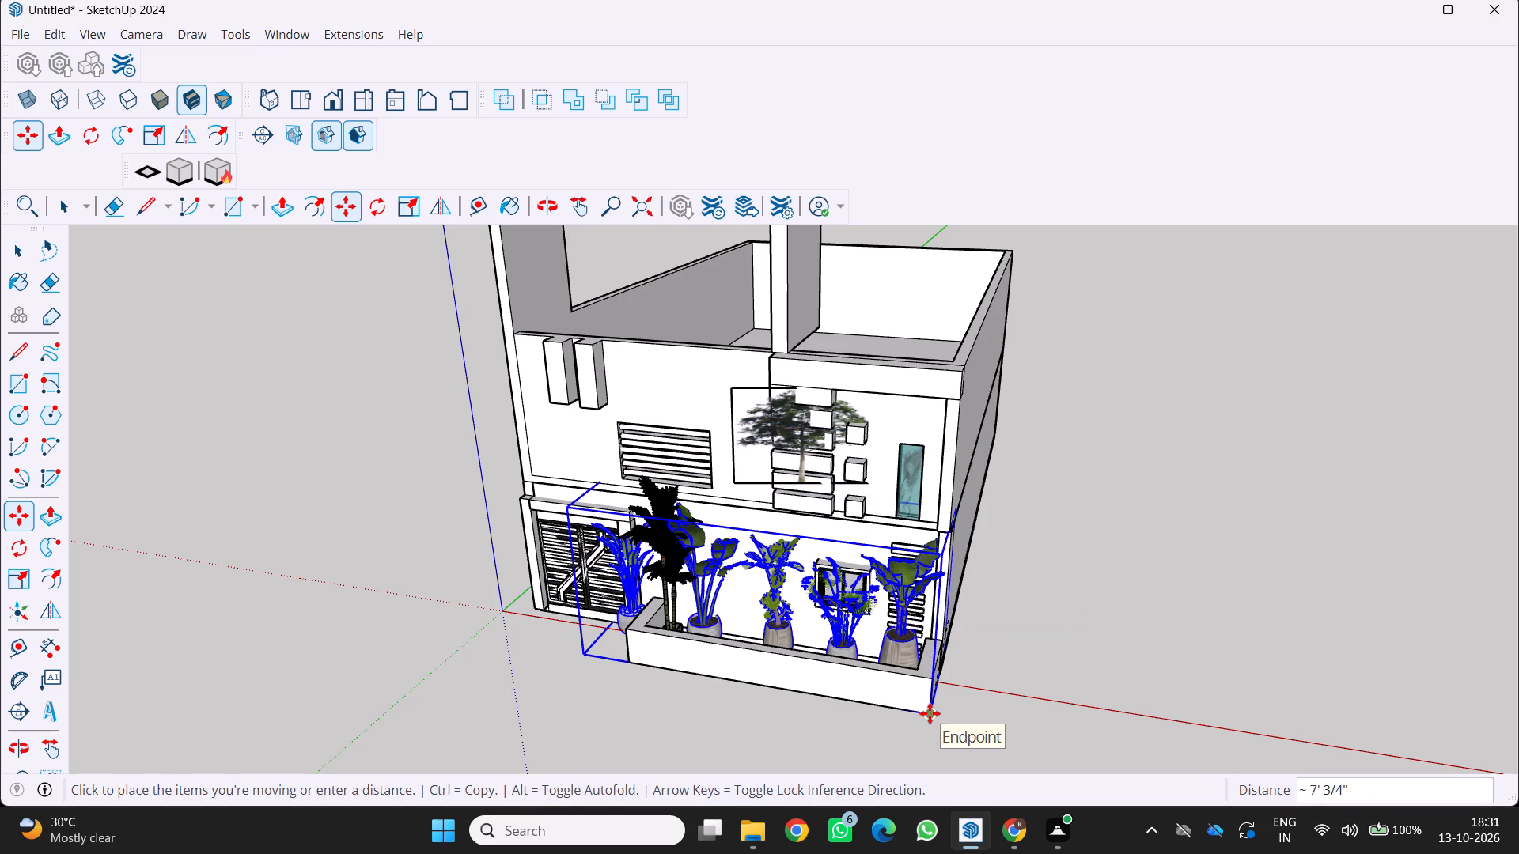
pyautogui.click(930, 713)
pyautogui.press('space')
pyautogui.press('space')
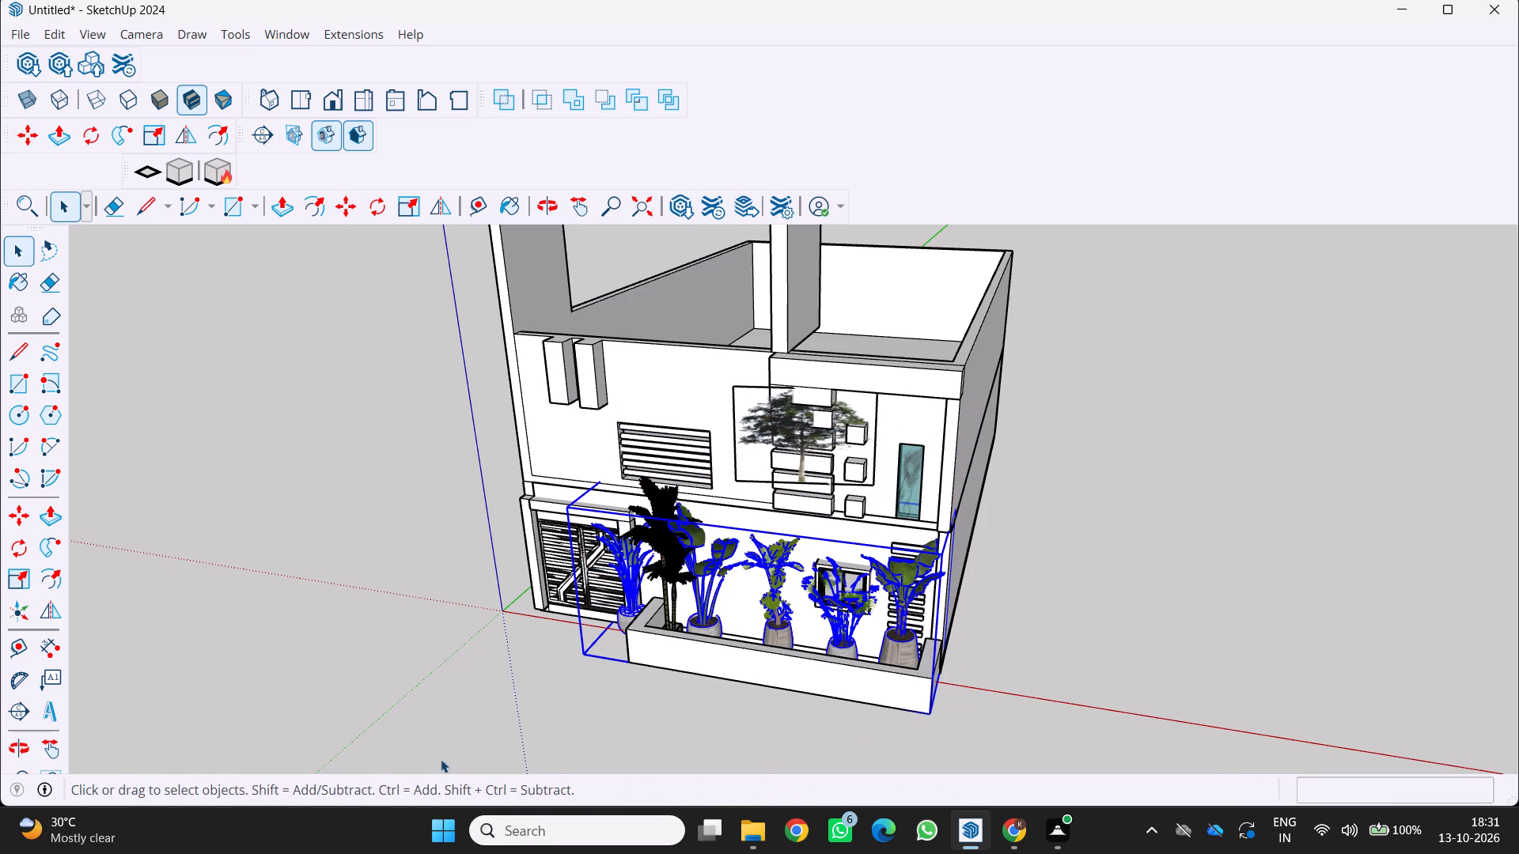
pyautogui.click(477, 703)
# Nudge the plant set a few inches, moving it by the pot beside the gate.
pyautogui.scroll(3, 509, 684)
pyautogui.moveTo(520, 684); pyautogui.dragTo(612, 746, button='middle')
pyautogui.scroll(3, 771, 668)
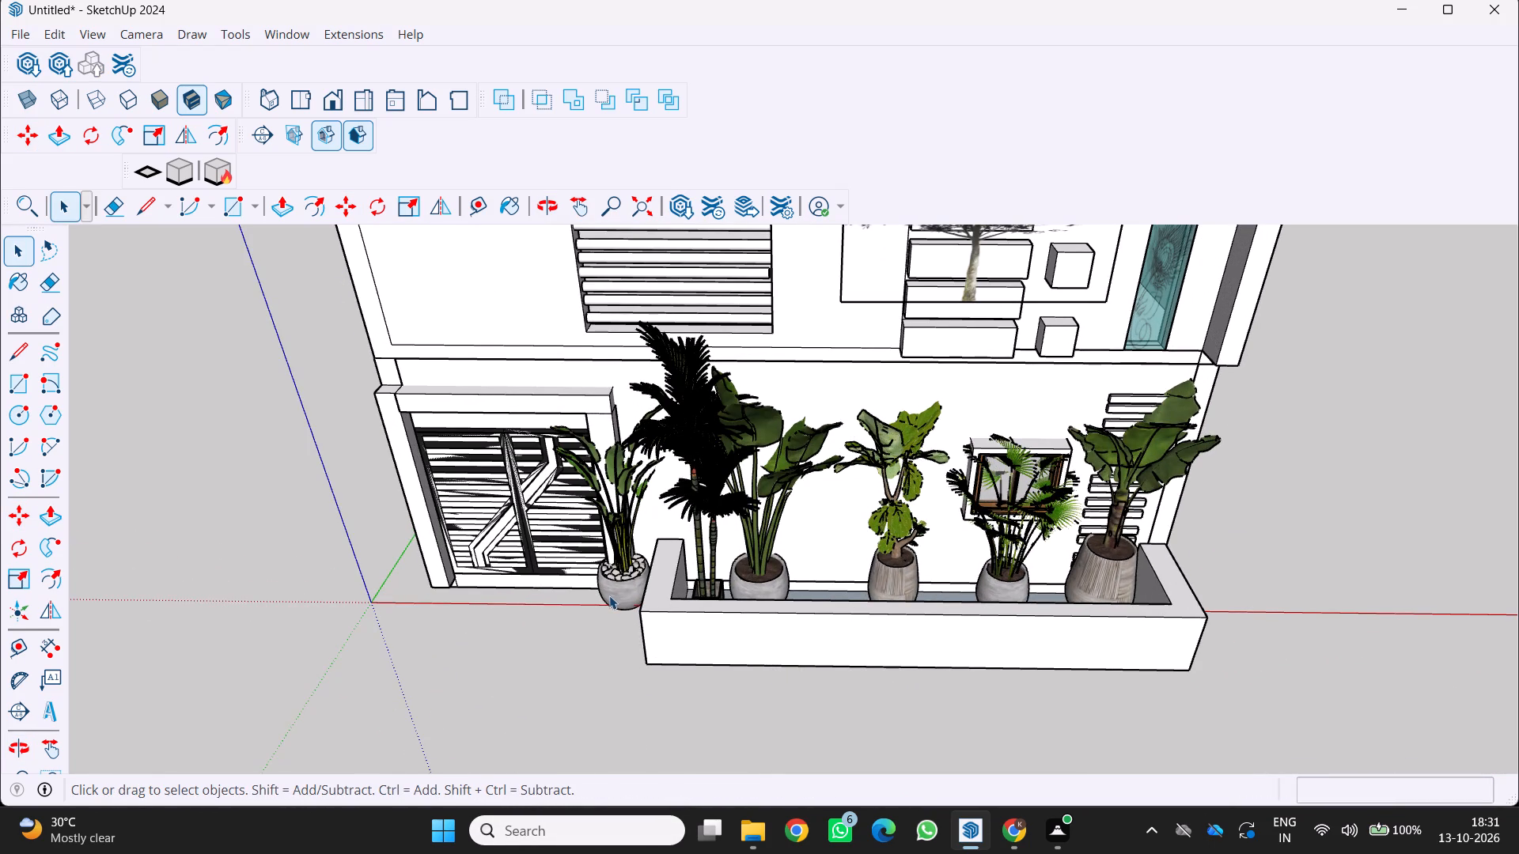
pyautogui.press('m')
pyautogui.click(604, 589)
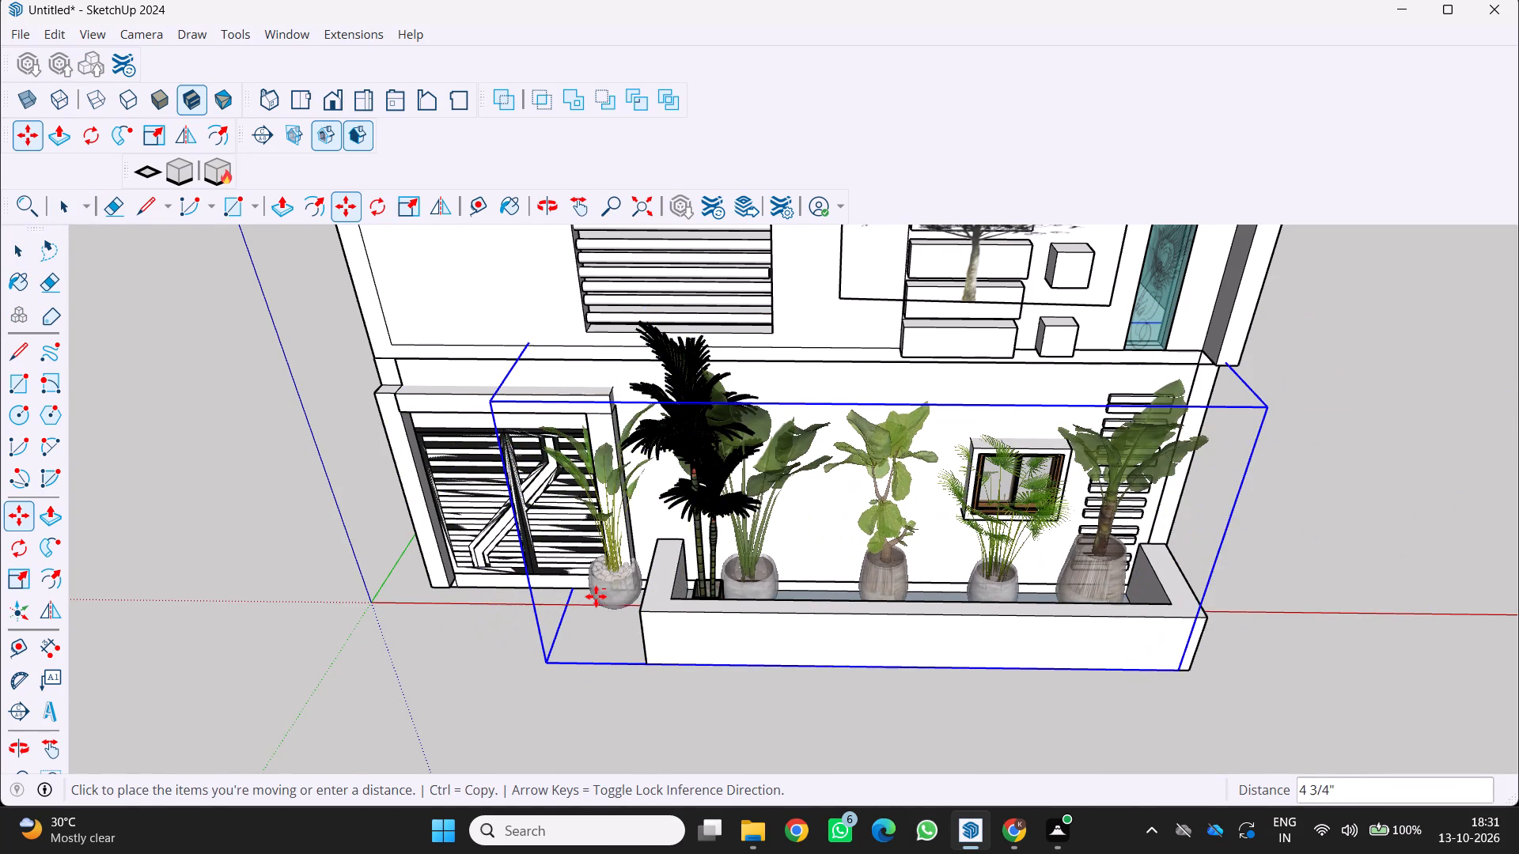
pyautogui.click(603, 598)
pyautogui.press('space')
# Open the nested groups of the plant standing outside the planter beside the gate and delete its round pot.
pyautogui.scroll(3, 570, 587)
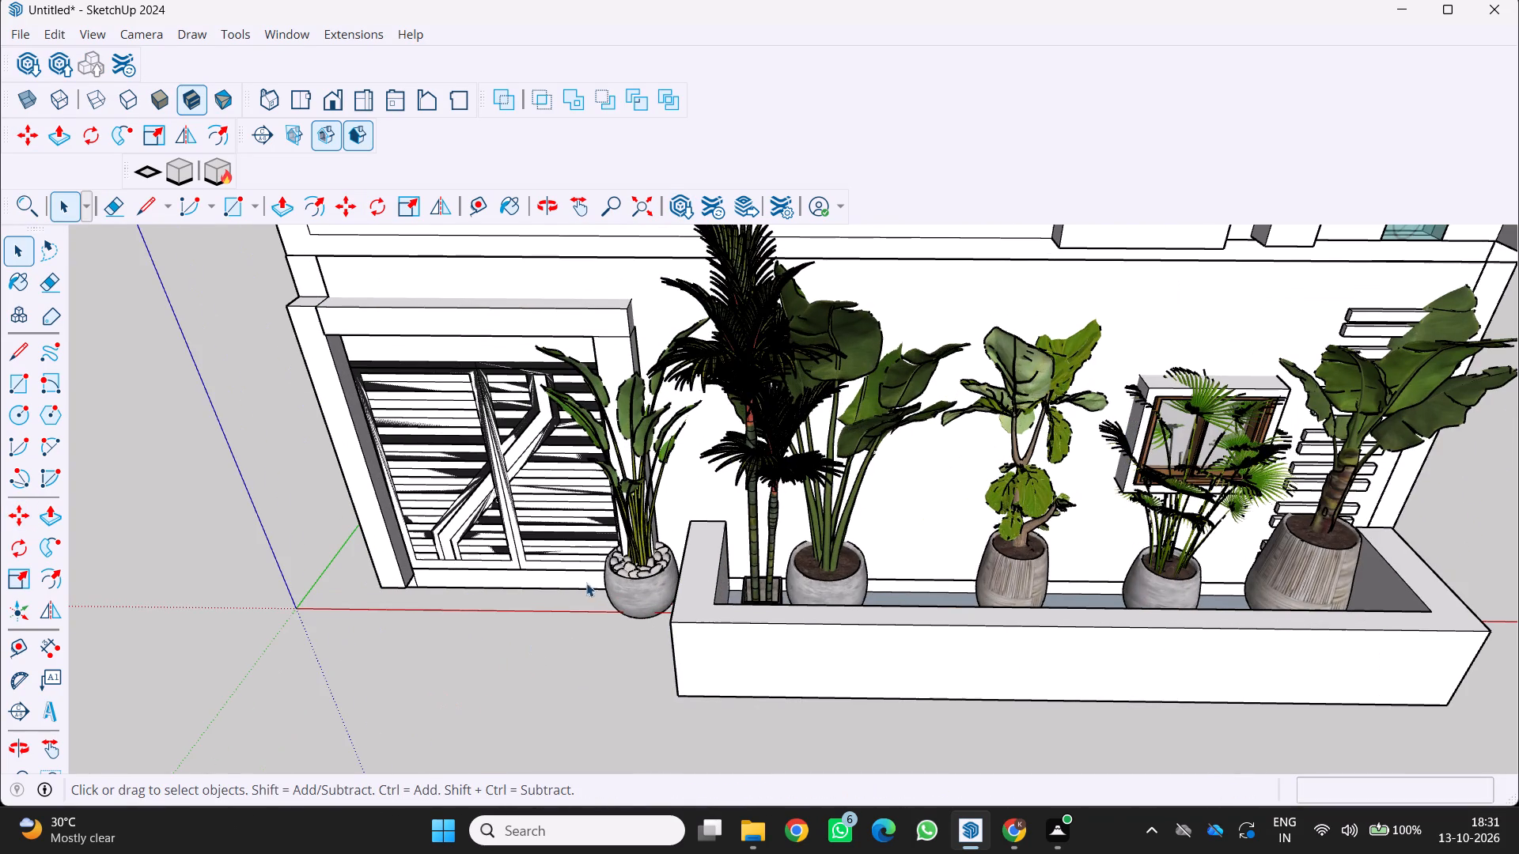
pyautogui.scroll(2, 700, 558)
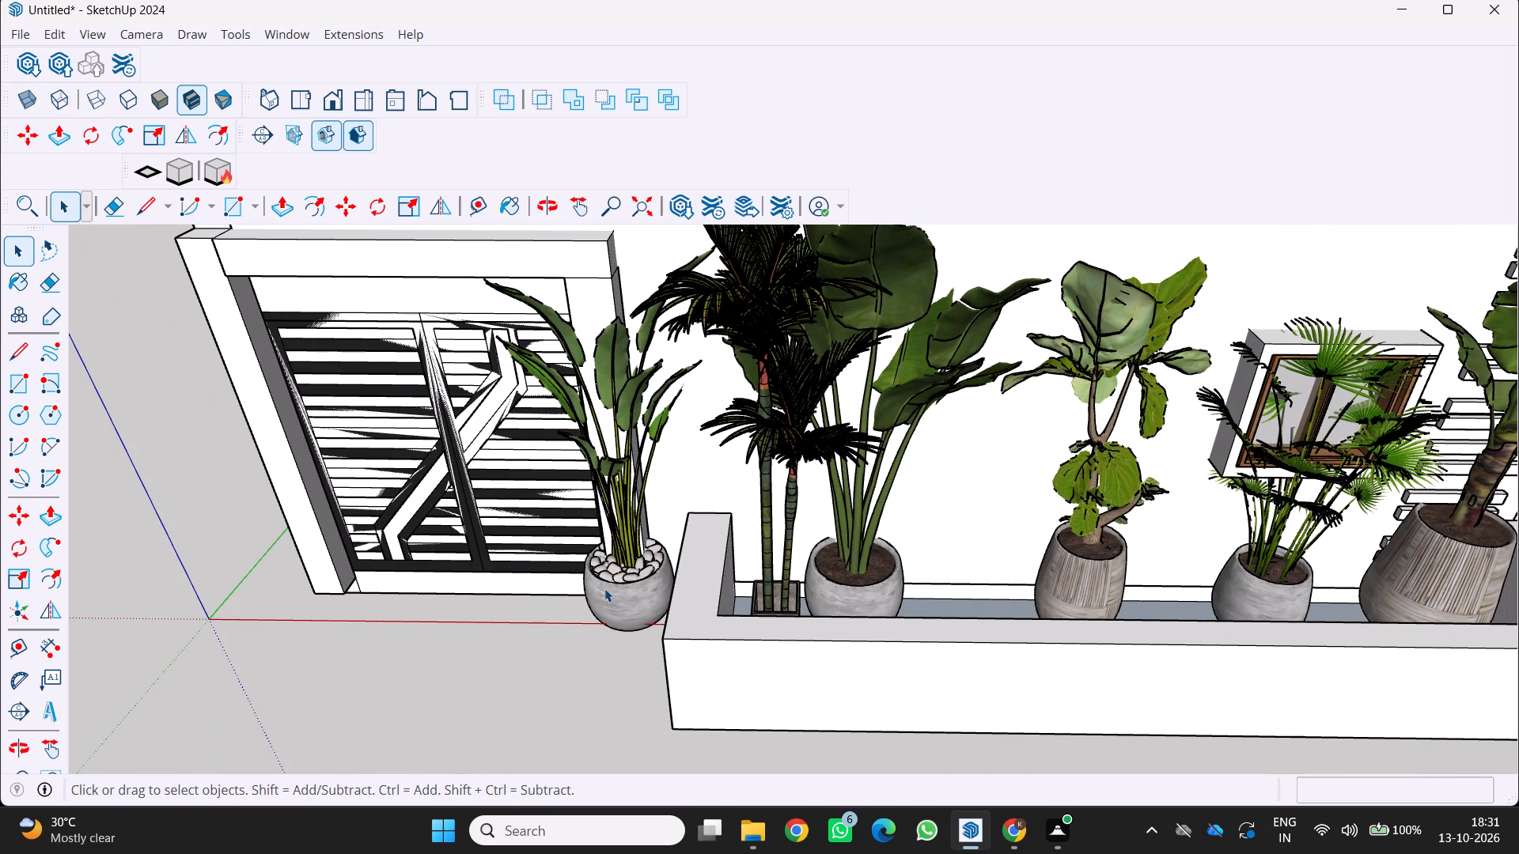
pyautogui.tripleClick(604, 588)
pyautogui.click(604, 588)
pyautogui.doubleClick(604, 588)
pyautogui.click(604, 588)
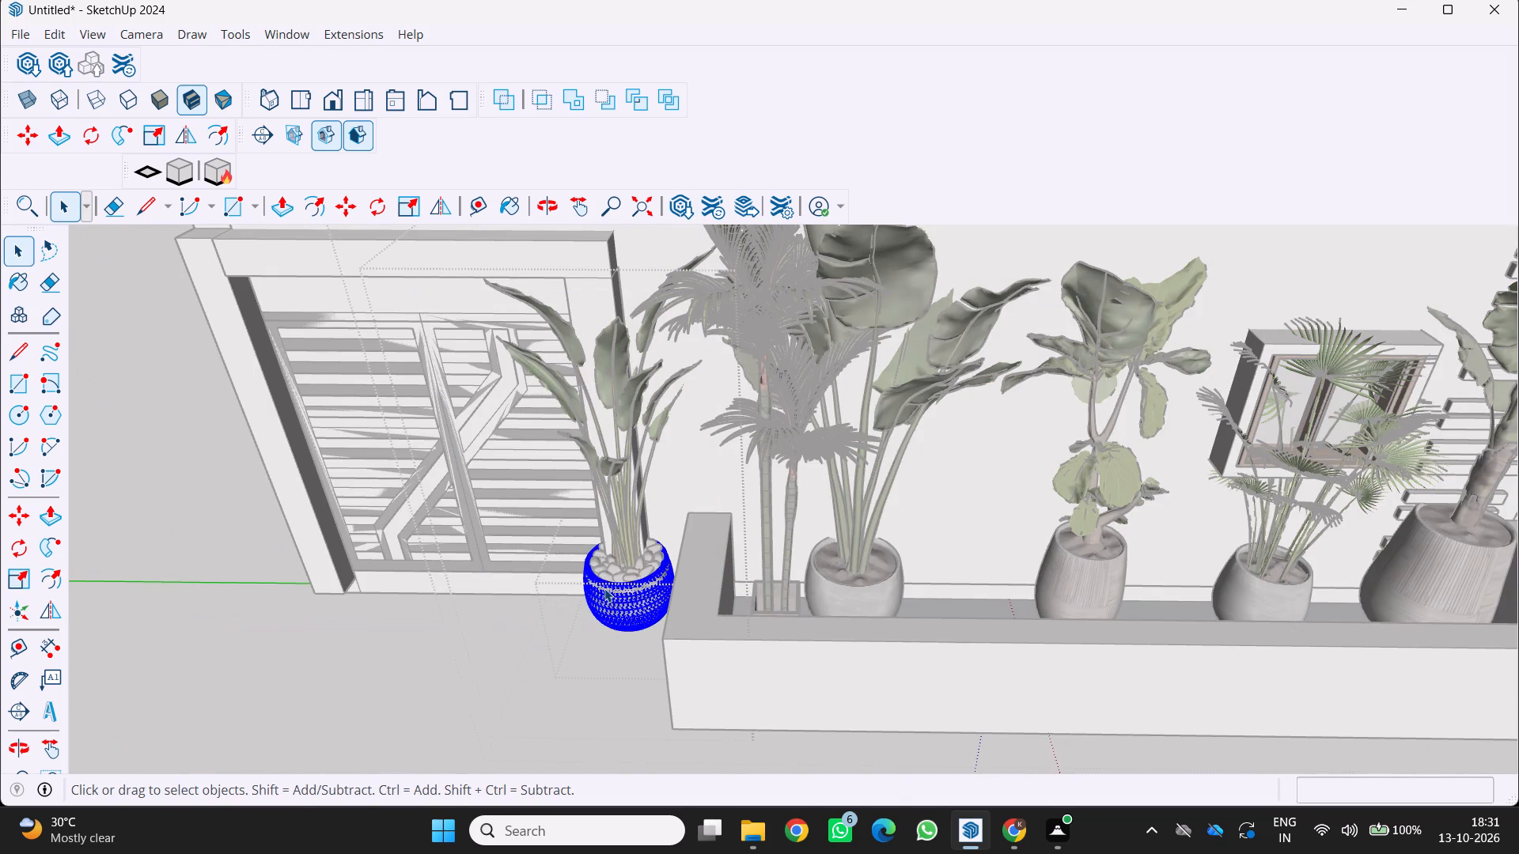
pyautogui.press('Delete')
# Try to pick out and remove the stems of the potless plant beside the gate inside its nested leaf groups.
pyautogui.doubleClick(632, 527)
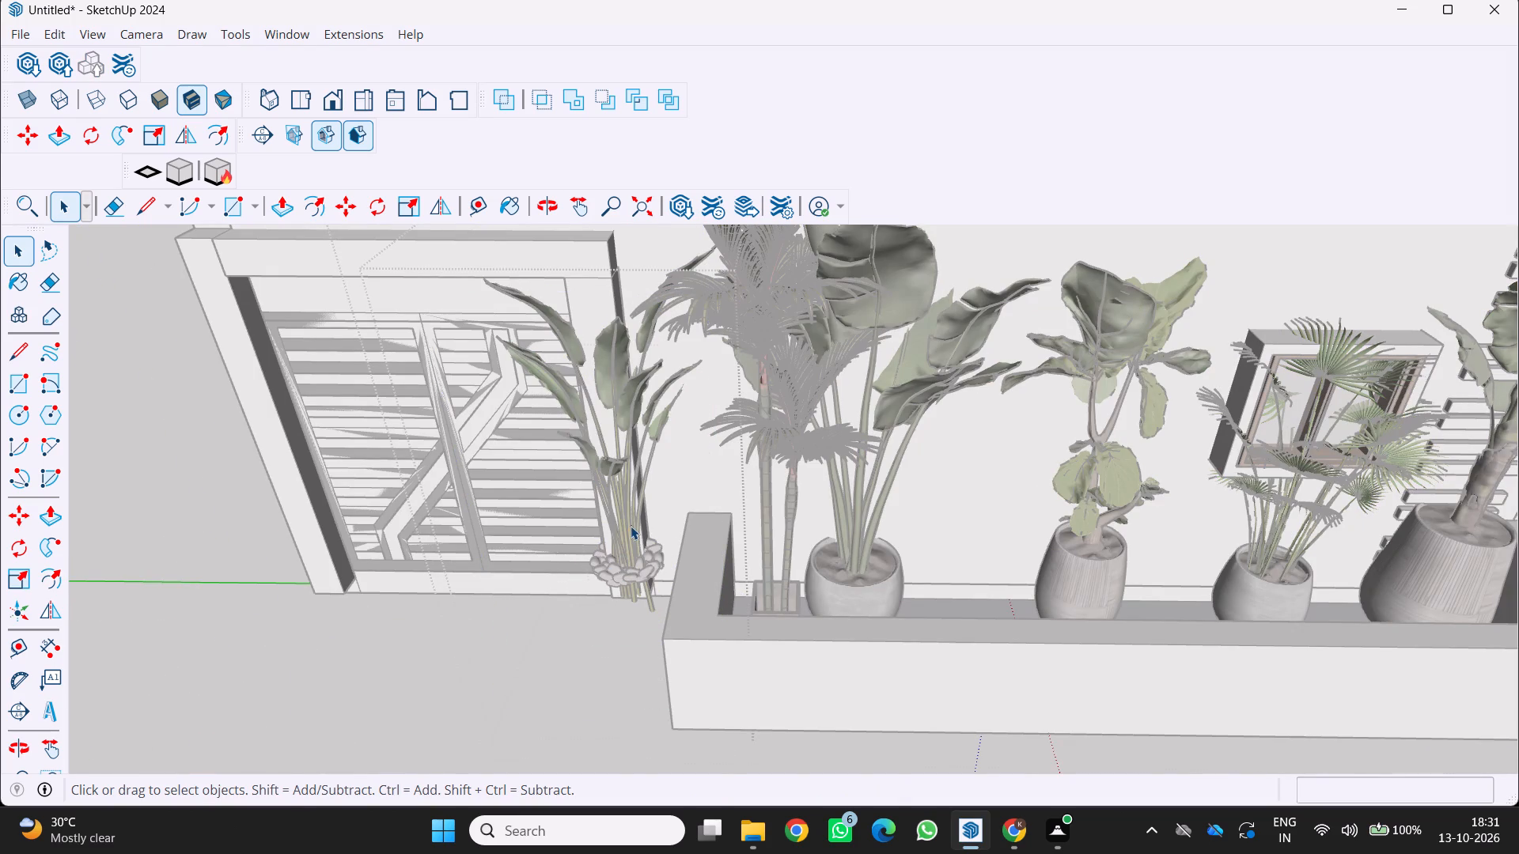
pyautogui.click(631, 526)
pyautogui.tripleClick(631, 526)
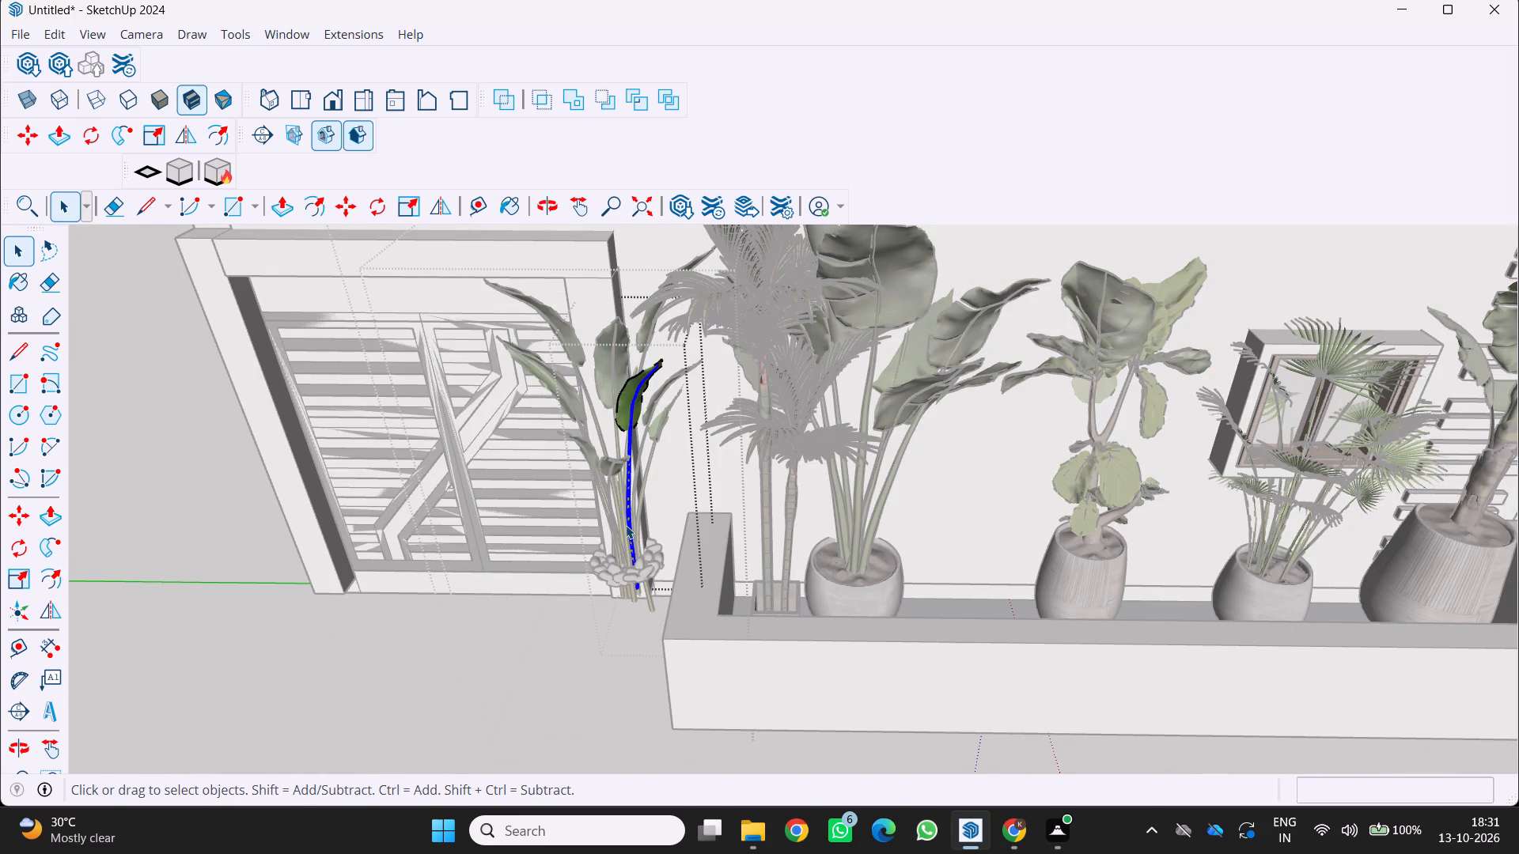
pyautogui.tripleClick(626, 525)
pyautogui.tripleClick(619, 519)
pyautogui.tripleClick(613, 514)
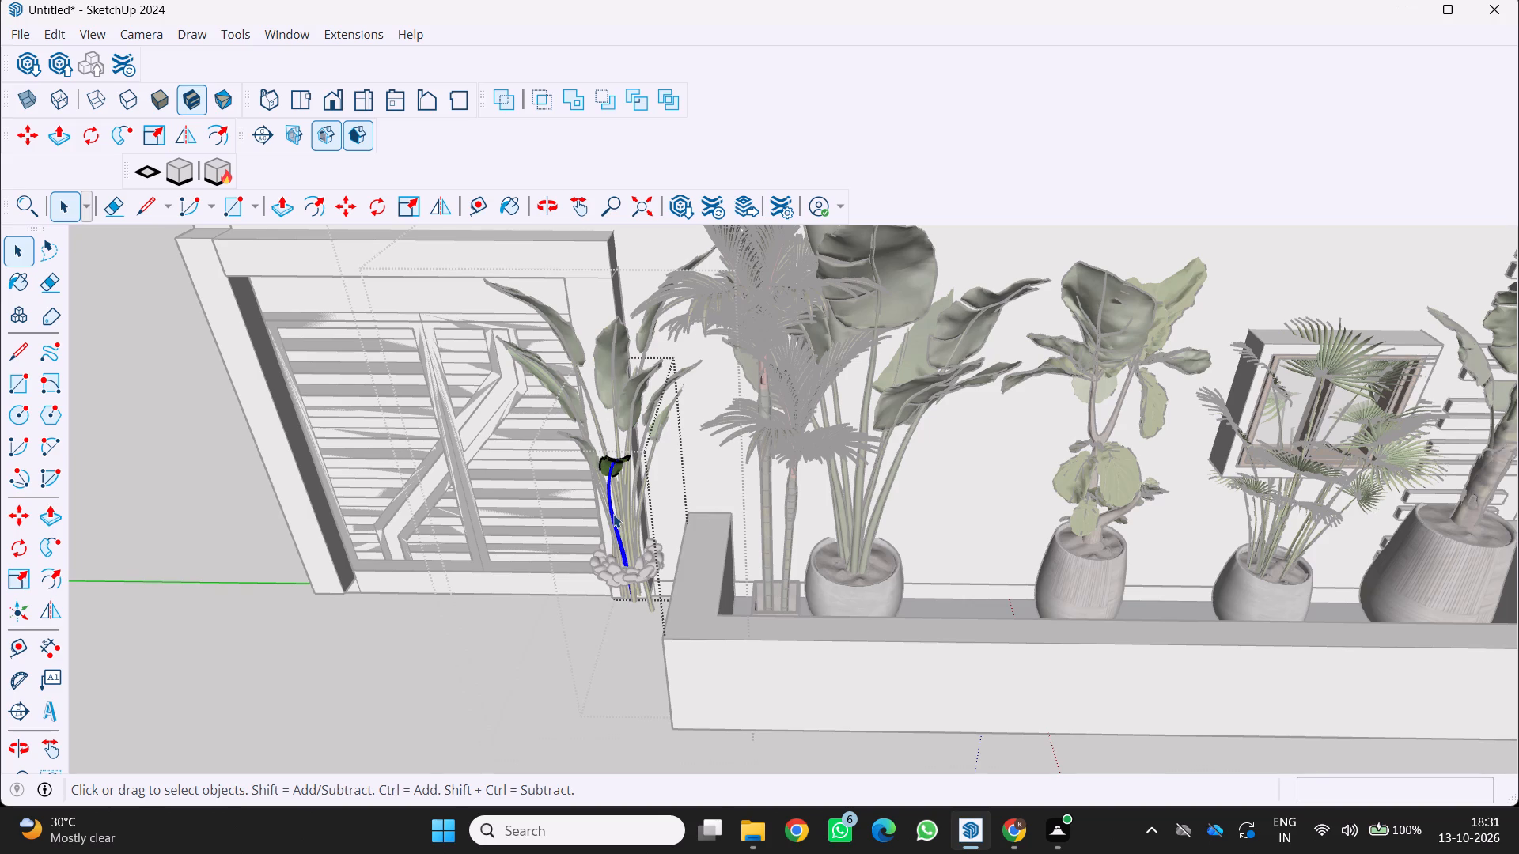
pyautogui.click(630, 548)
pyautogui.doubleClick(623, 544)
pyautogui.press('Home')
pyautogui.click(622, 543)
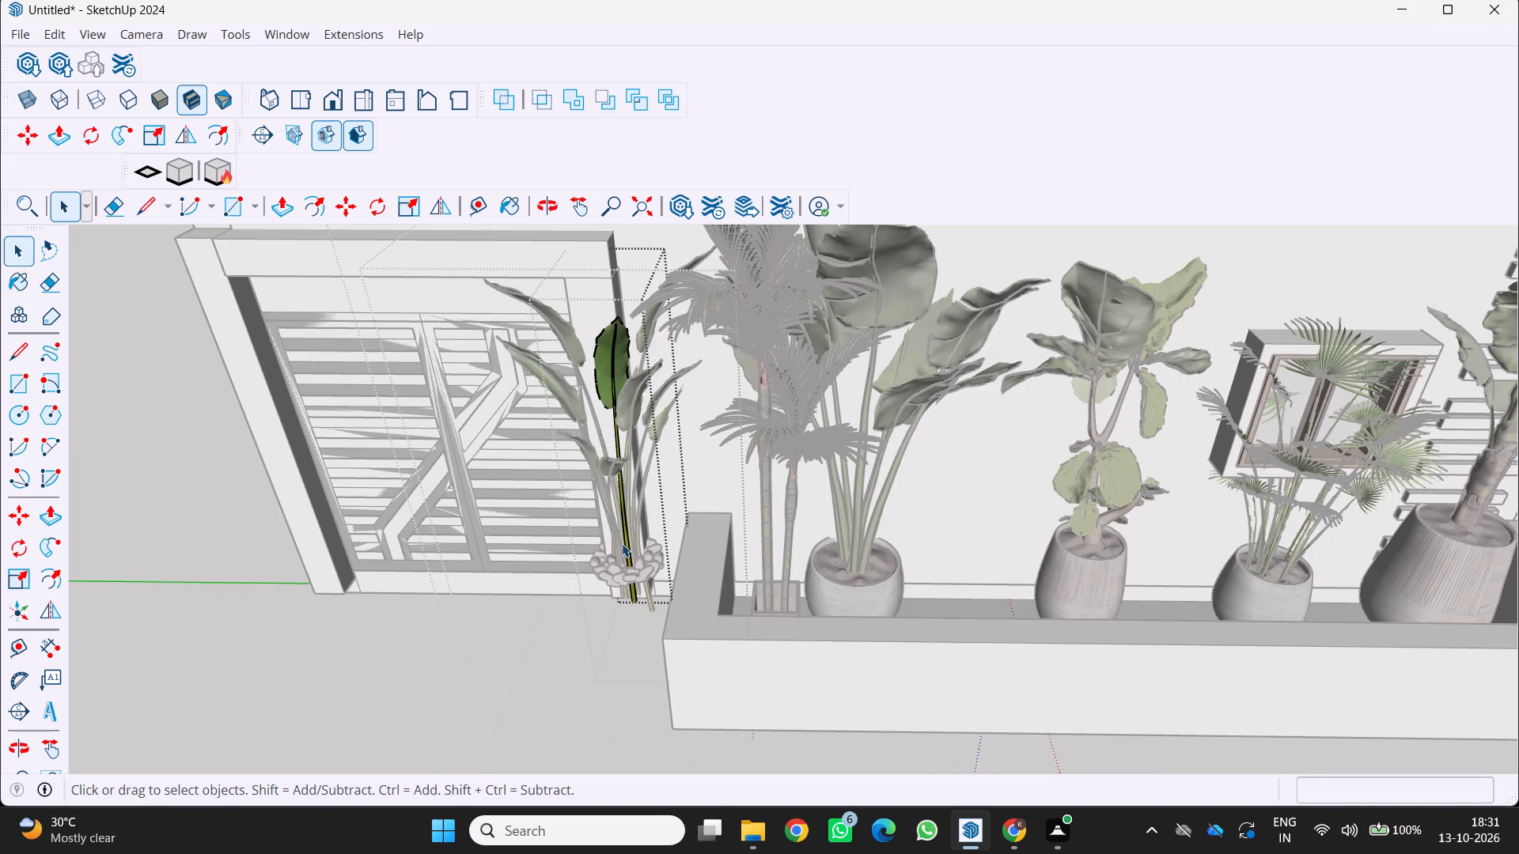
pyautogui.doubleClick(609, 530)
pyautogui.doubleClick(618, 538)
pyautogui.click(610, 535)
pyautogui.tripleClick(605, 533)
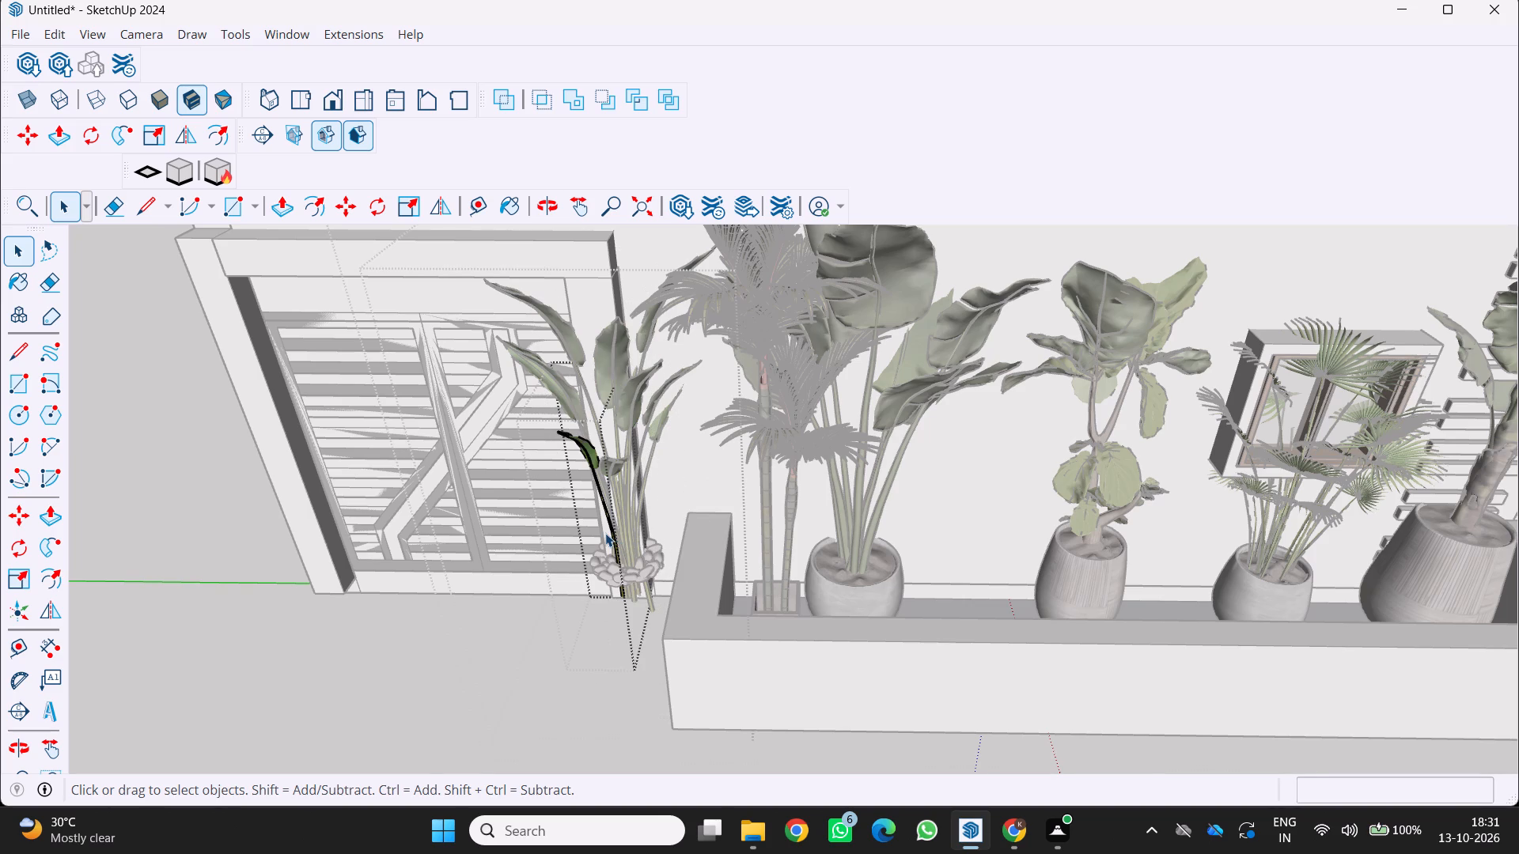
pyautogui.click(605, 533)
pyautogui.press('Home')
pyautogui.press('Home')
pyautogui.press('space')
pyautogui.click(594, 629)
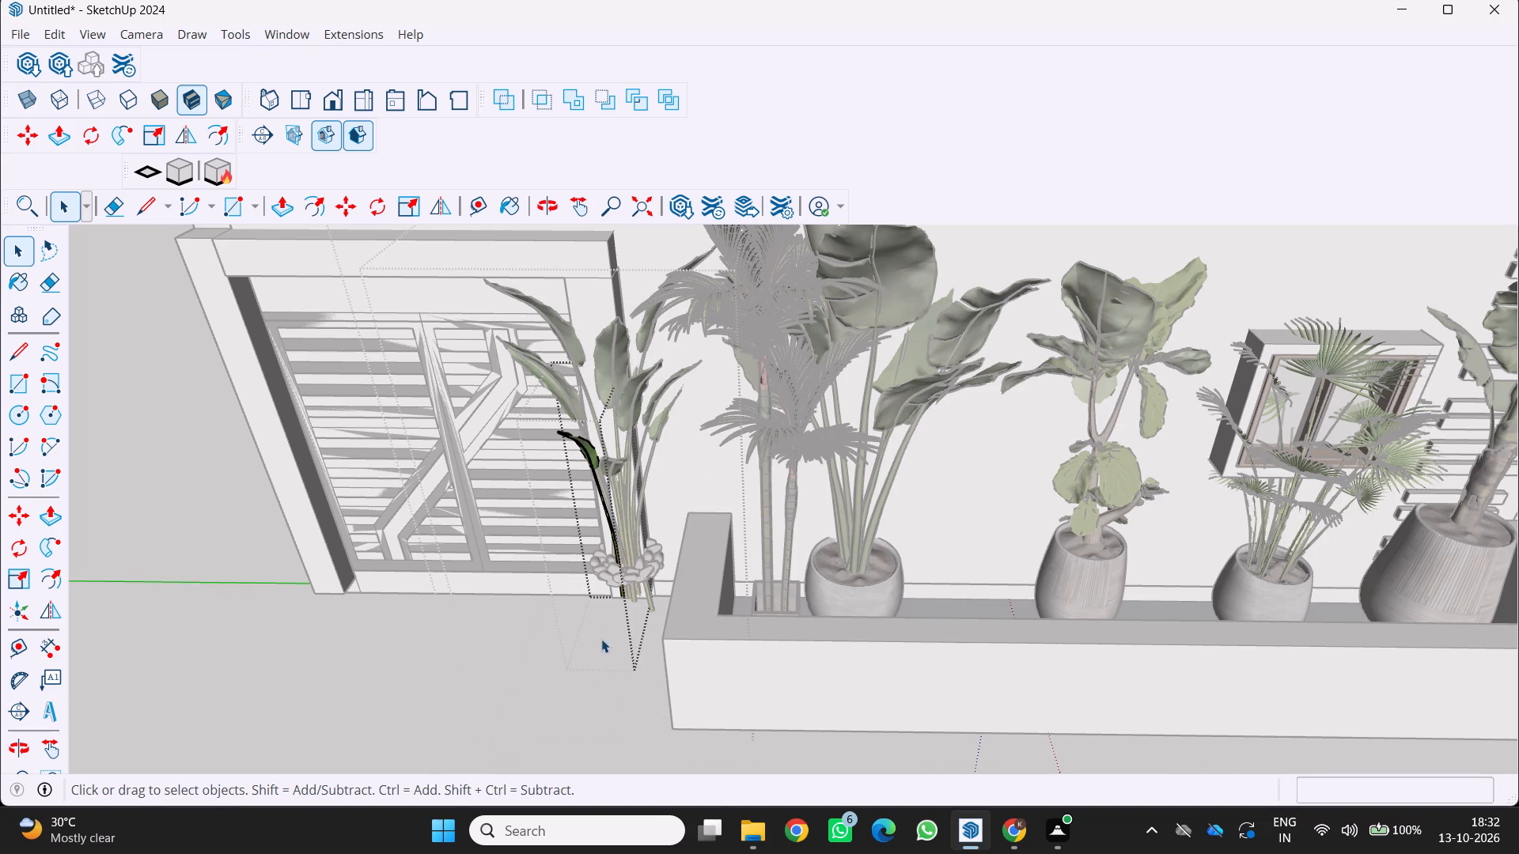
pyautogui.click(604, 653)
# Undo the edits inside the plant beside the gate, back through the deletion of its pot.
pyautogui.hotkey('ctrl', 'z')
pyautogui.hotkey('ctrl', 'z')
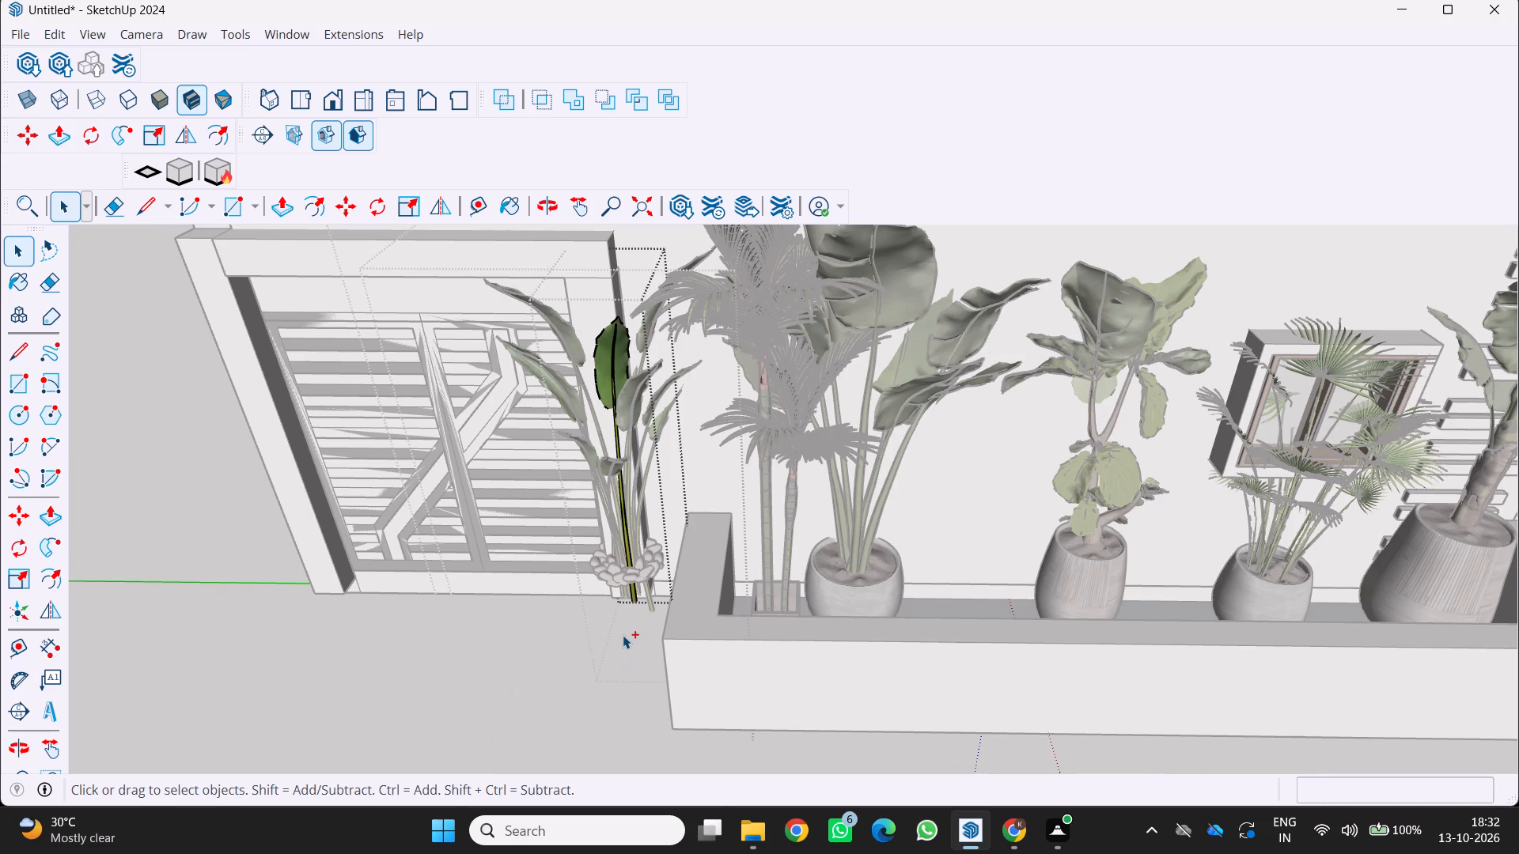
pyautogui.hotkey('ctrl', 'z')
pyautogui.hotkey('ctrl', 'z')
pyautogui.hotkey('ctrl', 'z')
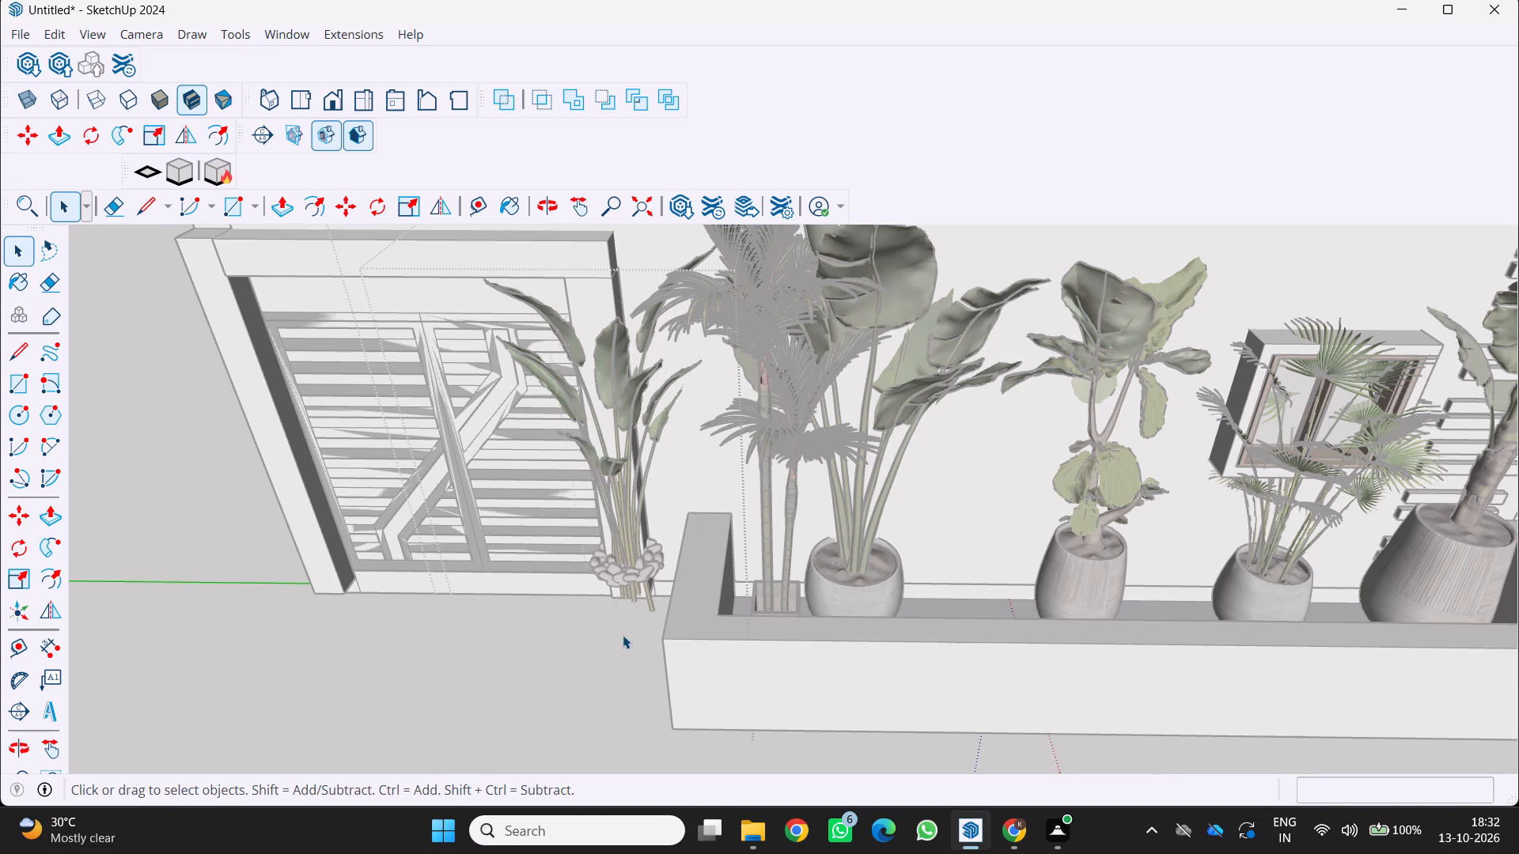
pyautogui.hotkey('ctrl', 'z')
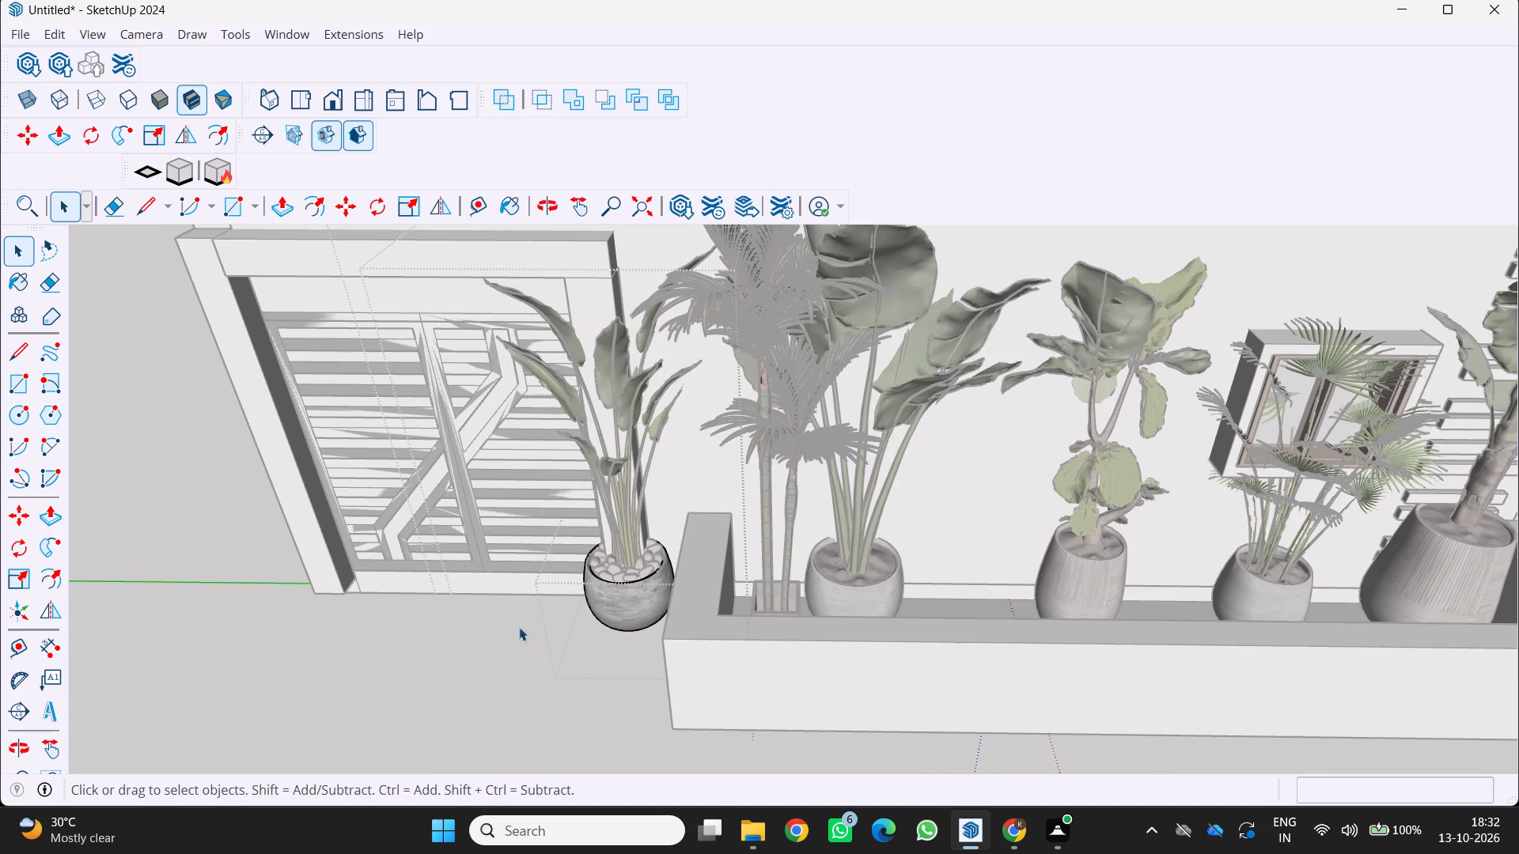
# Delete the central stems of the plant beside the gate, working inside its nested leaf groups.
pyautogui.click(696, 448)
pyautogui.moveTo(658, 454); pyautogui.dragTo(651, 459)
pyautogui.click(588, 524)
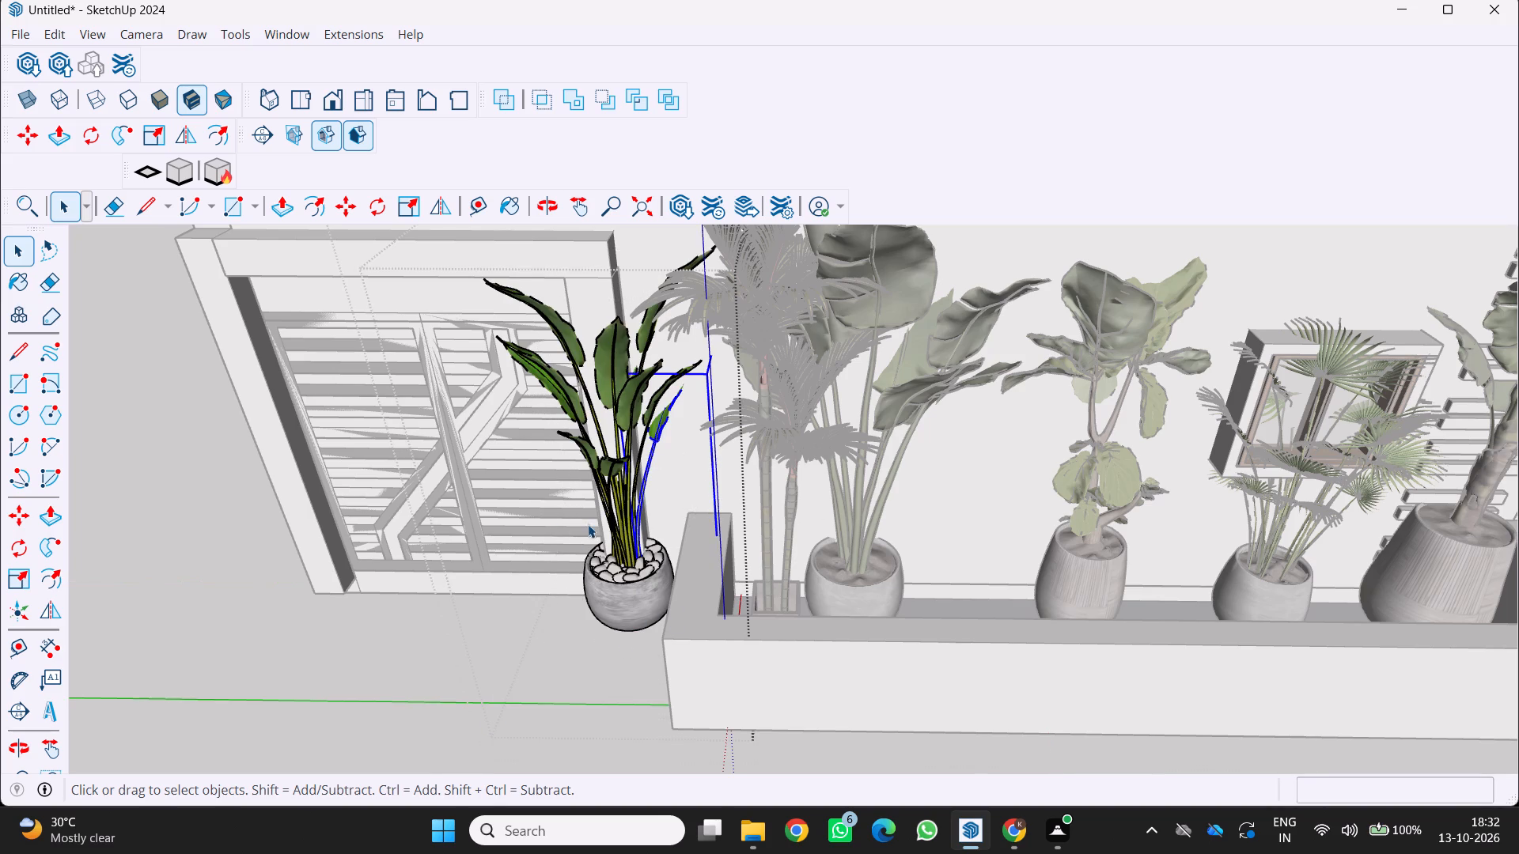
pyautogui.tripleClick(612, 559)
pyautogui.click(618, 532)
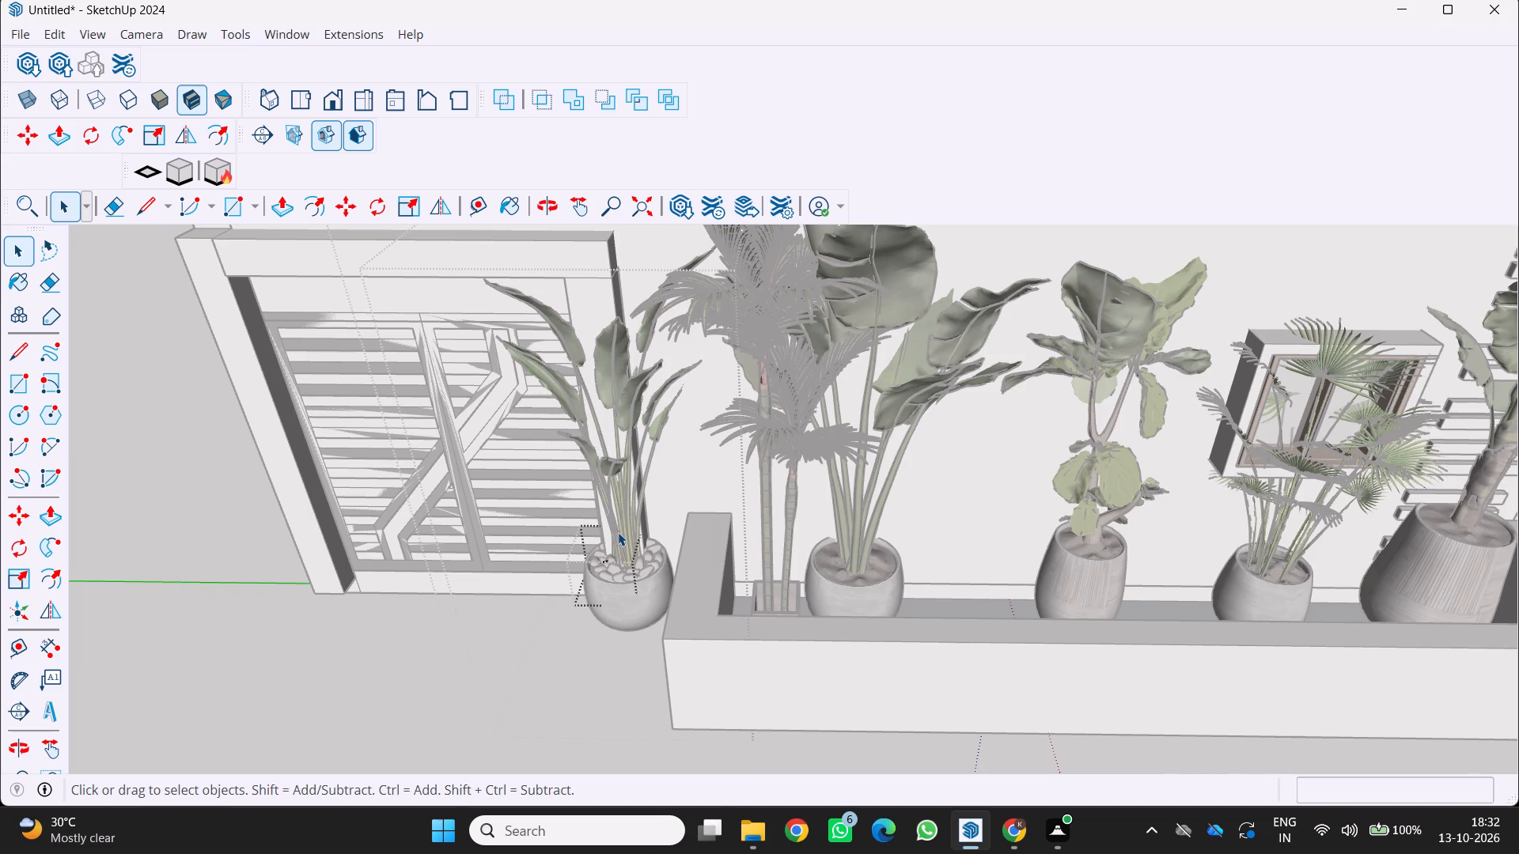
pyautogui.click(618, 532)
pyautogui.press('Delete')
pyautogui.press('Delete')
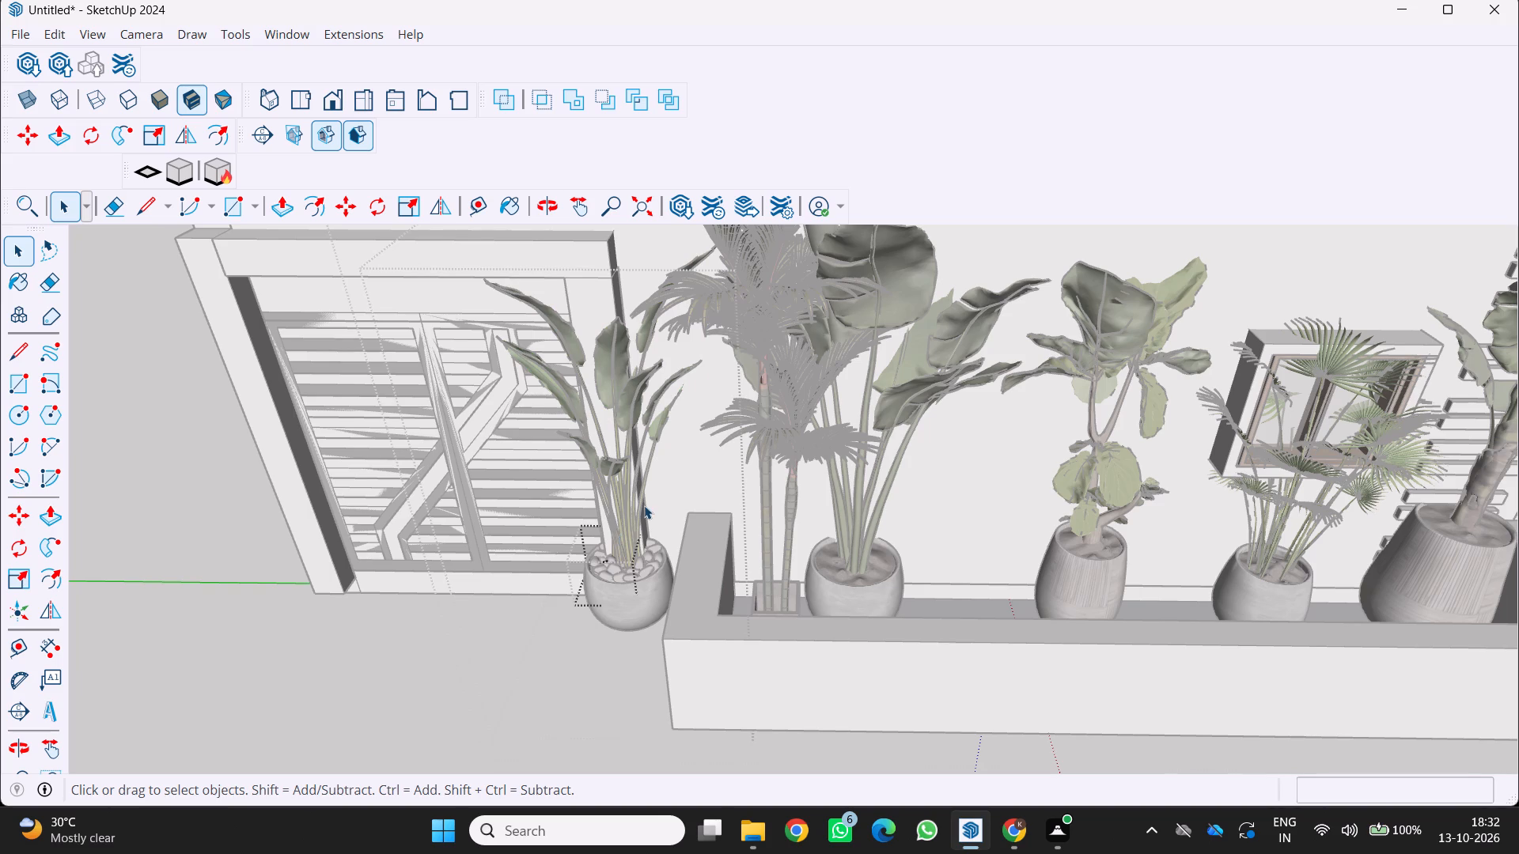
pyautogui.doubleClick(644, 505)
pyautogui.press('Delete')
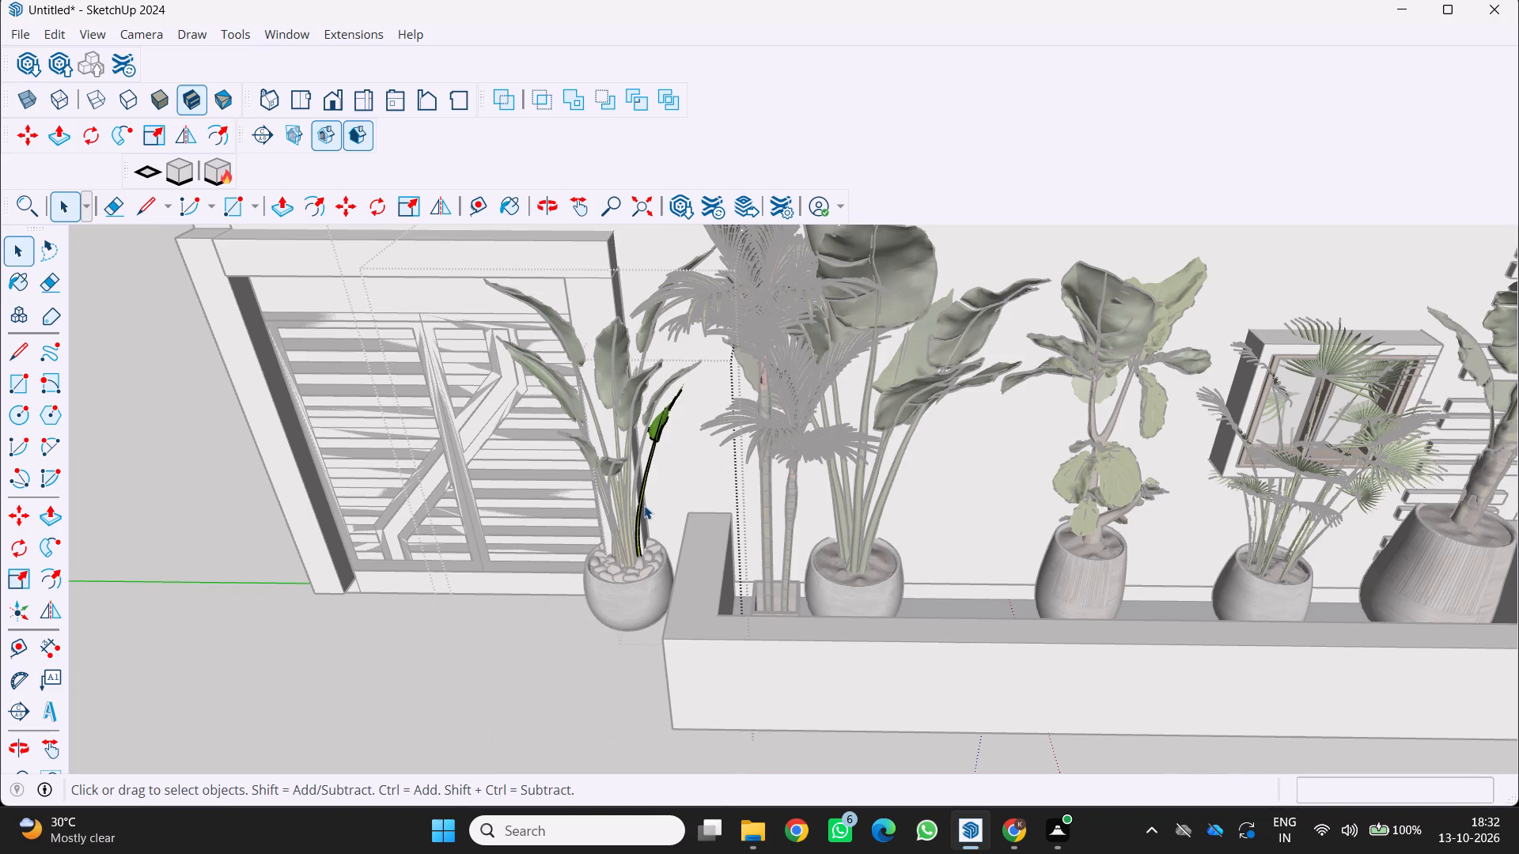
pyautogui.tripleClick(623, 489)
pyautogui.press('Delete')
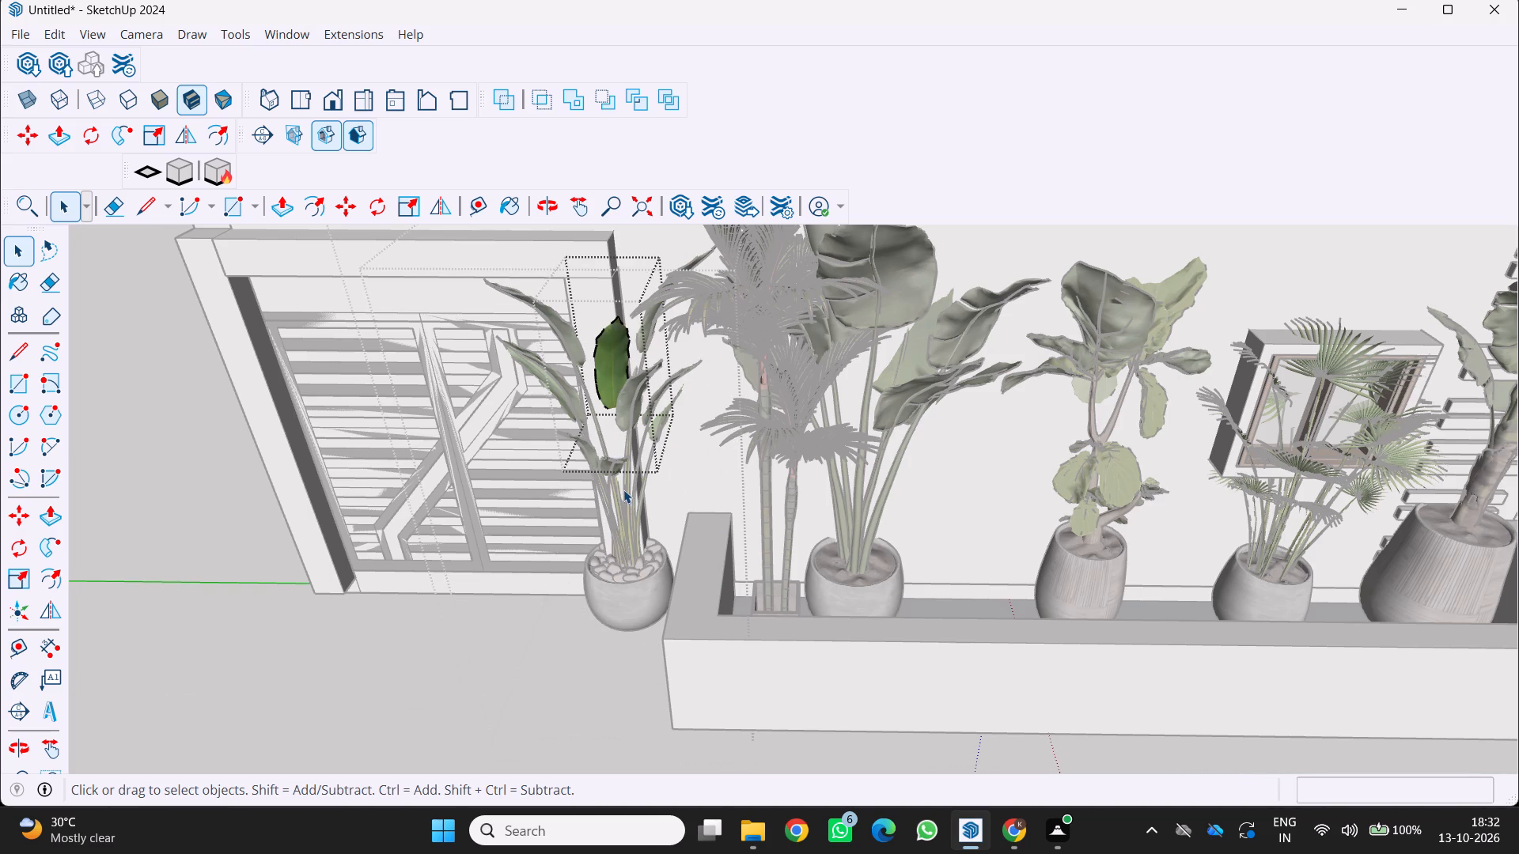
pyautogui.doubleClick(623, 489)
pyautogui.press('Delete')
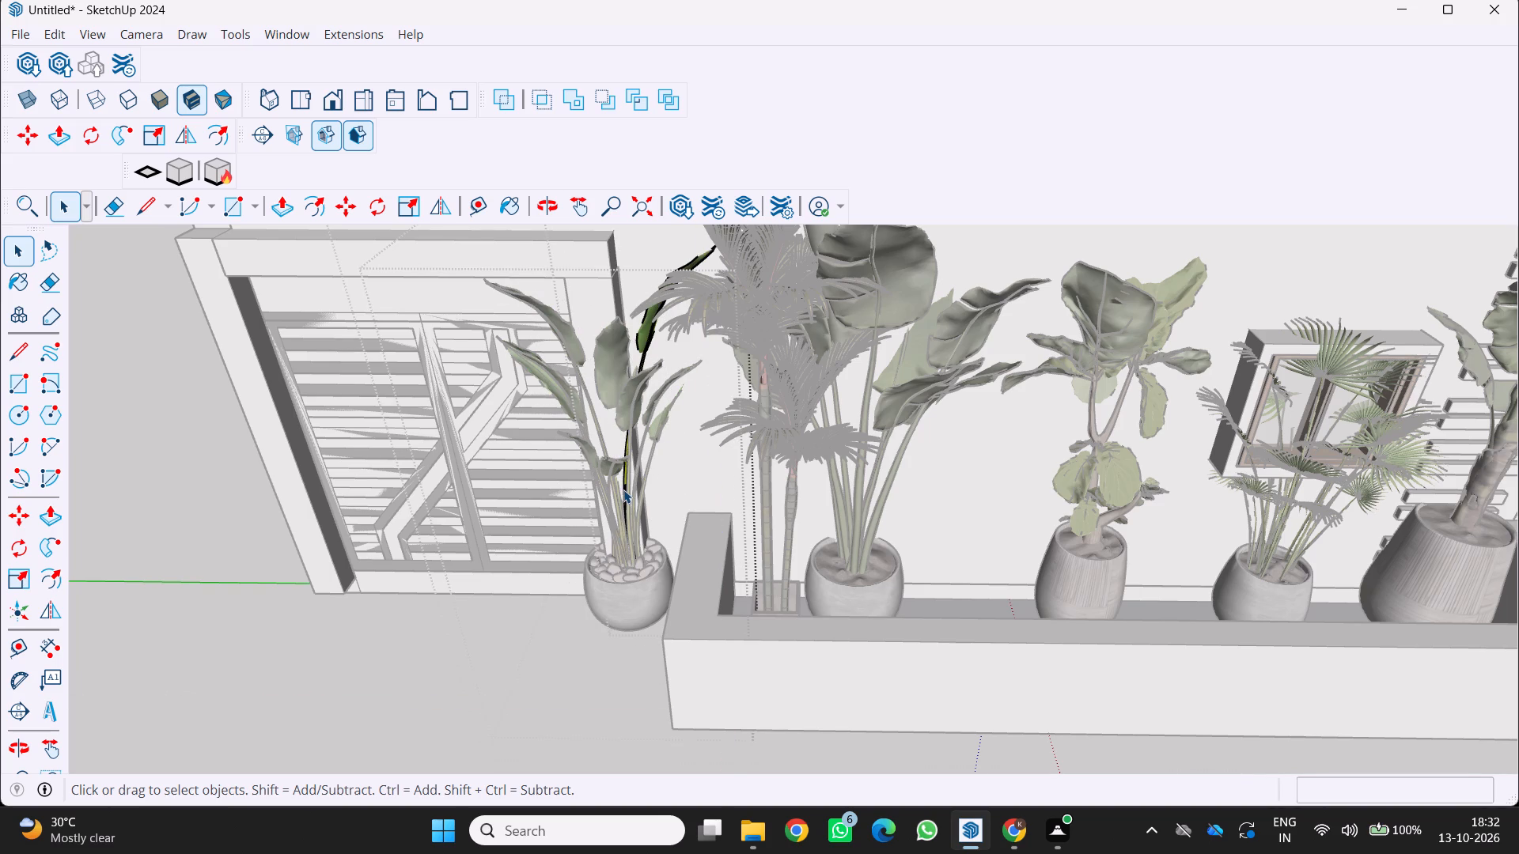
pyautogui.click(623, 489)
pyautogui.click(626, 497)
pyautogui.moveTo(626, 497); pyautogui.dragTo(625, 556)
pyautogui.press('Delete')
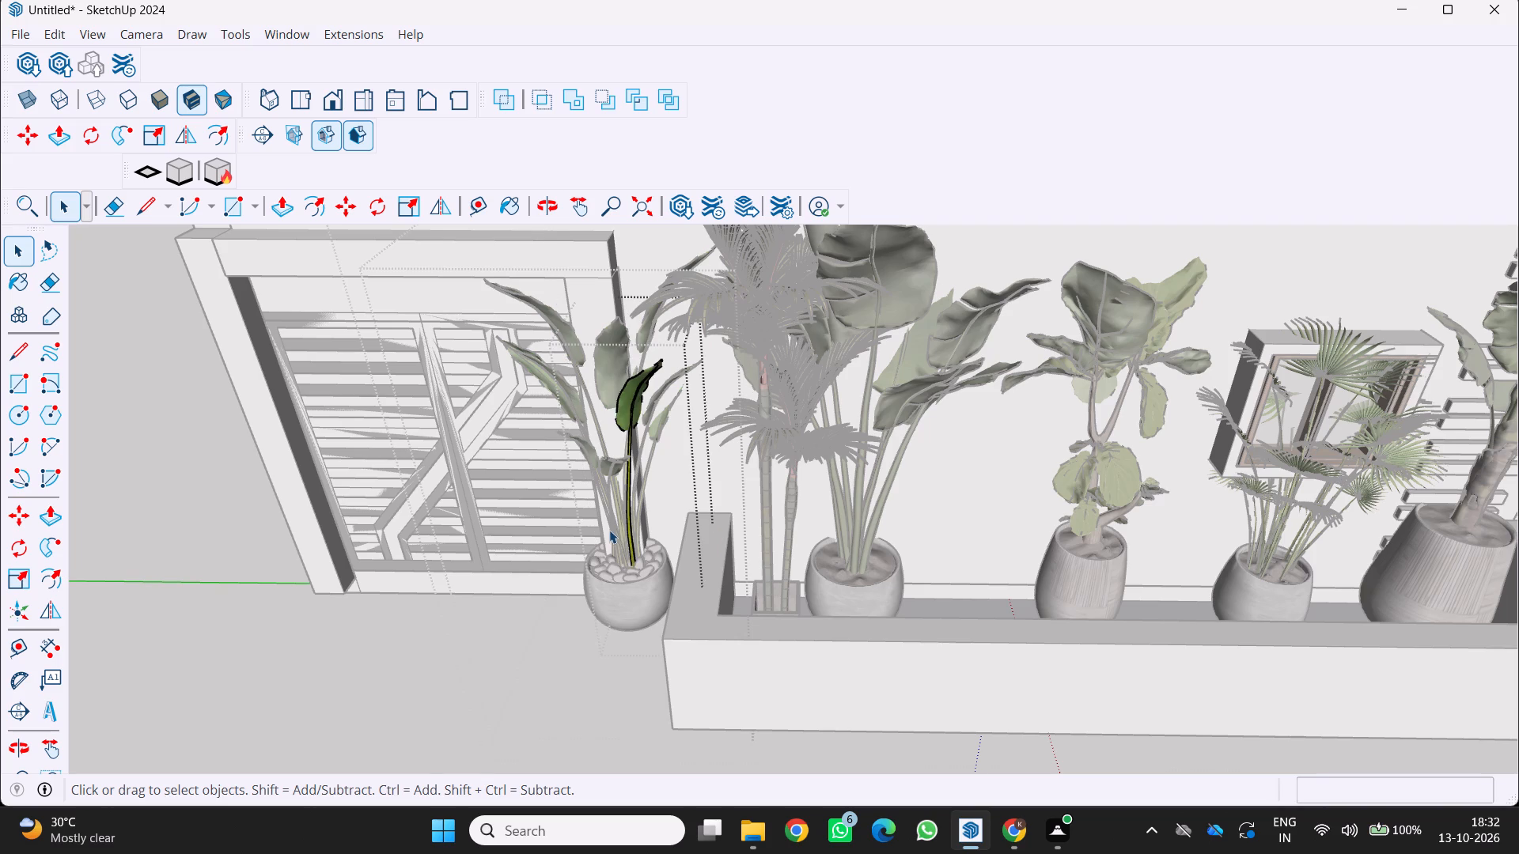
# Delete the gate-side stems of the same plant just above its pot.
pyautogui.click(609, 530)
pyautogui.press('Delete')
pyautogui.press('Delete')
pyautogui.doubleClick(609, 530)
pyautogui.click(609, 535)
pyautogui.press('Delete')
pyautogui.press('Delete')
pyautogui.tripleClick(610, 535)
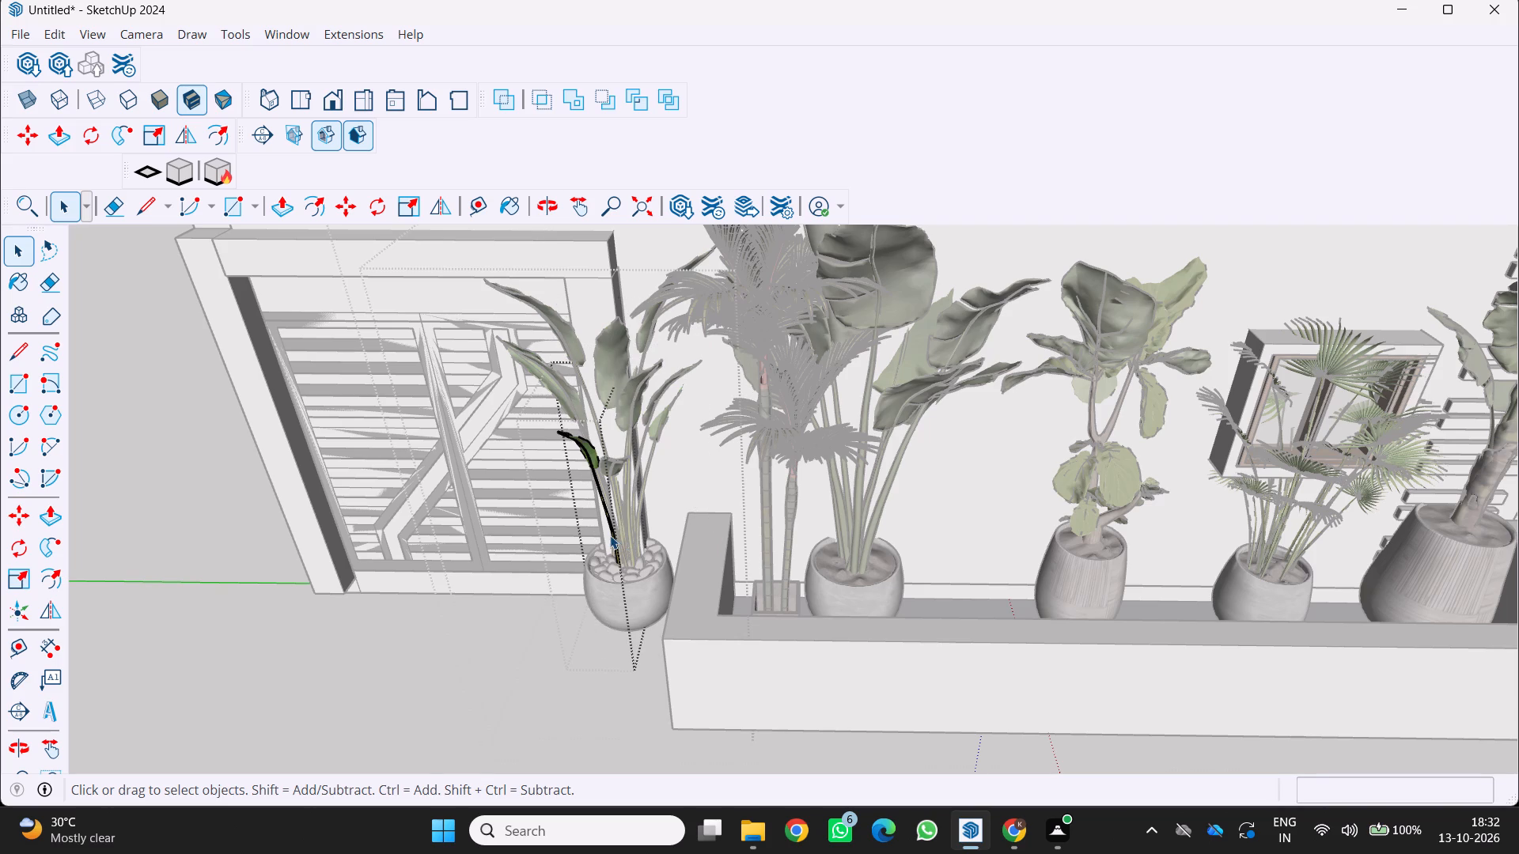
pyautogui.press('Delete')
pyautogui.press('Delete')
pyautogui.click(610, 535)
pyautogui.press('Delete')
pyautogui.click(605, 535)
pyautogui.press('Delete')
pyautogui.click(603, 534)
pyautogui.press('Delete')
pyautogui.moveTo(612, 561); pyautogui.dragTo(628, 622)
pyautogui.press('Delete')
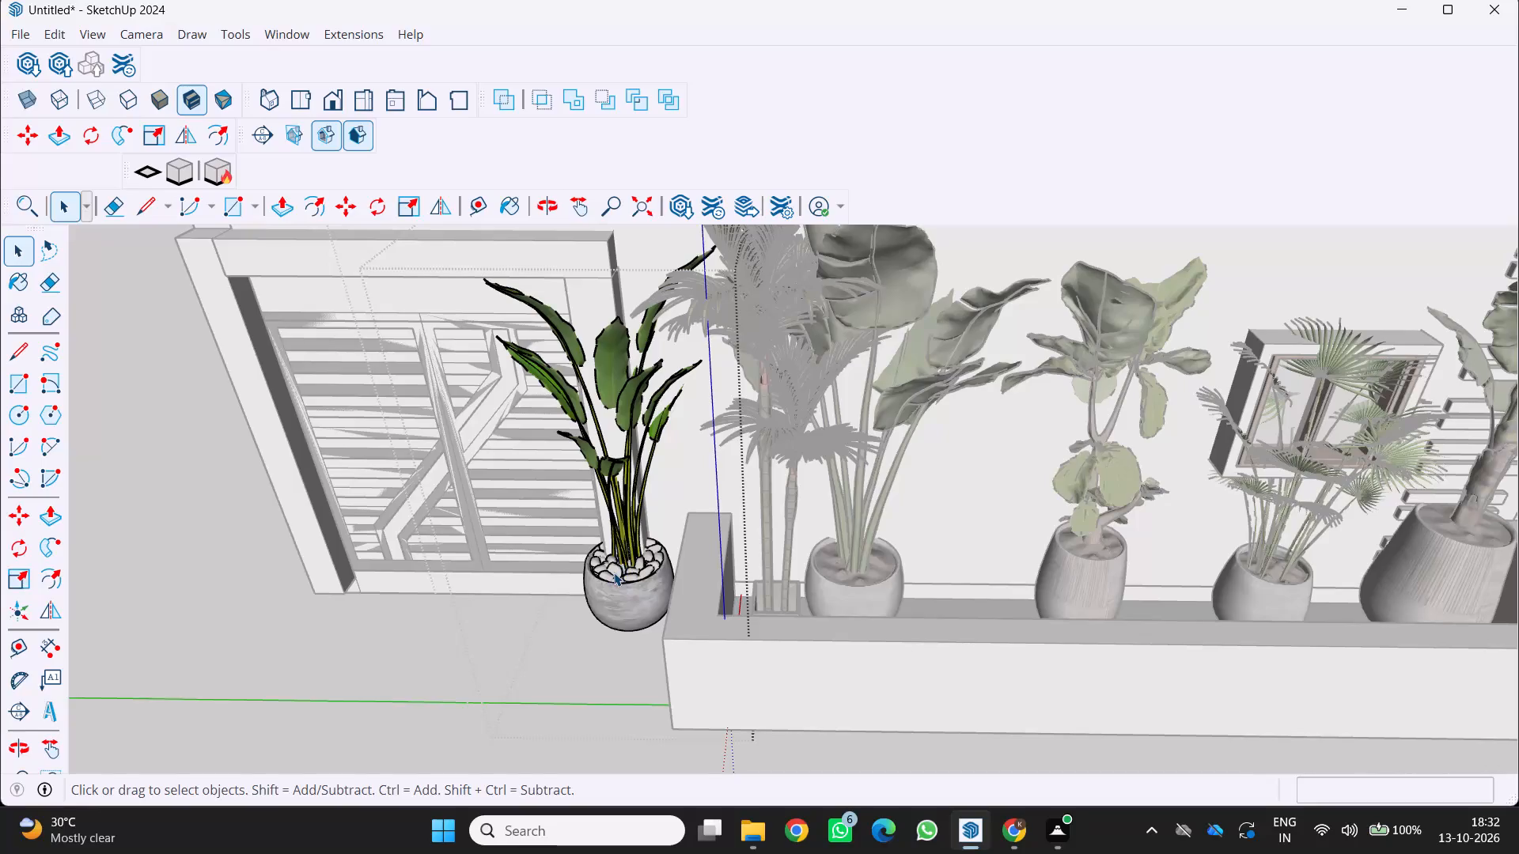
# Delete the pot of the plant beside the gate along with the pebbles and stem parts at its front.
pyautogui.click(614, 572)
pyautogui.press('Delete')
pyautogui.click(616, 572)
pyautogui.press('Delete')
pyautogui.click(616, 572)
pyautogui.press('Delete')
pyautogui.click(616, 572)
pyautogui.press('Delete')
pyautogui.doubleClick(616, 572)
pyautogui.press('Delete')
pyautogui.press('Delete')
pyautogui.press('Delete')
pyautogui.doubleClick(616, 572)
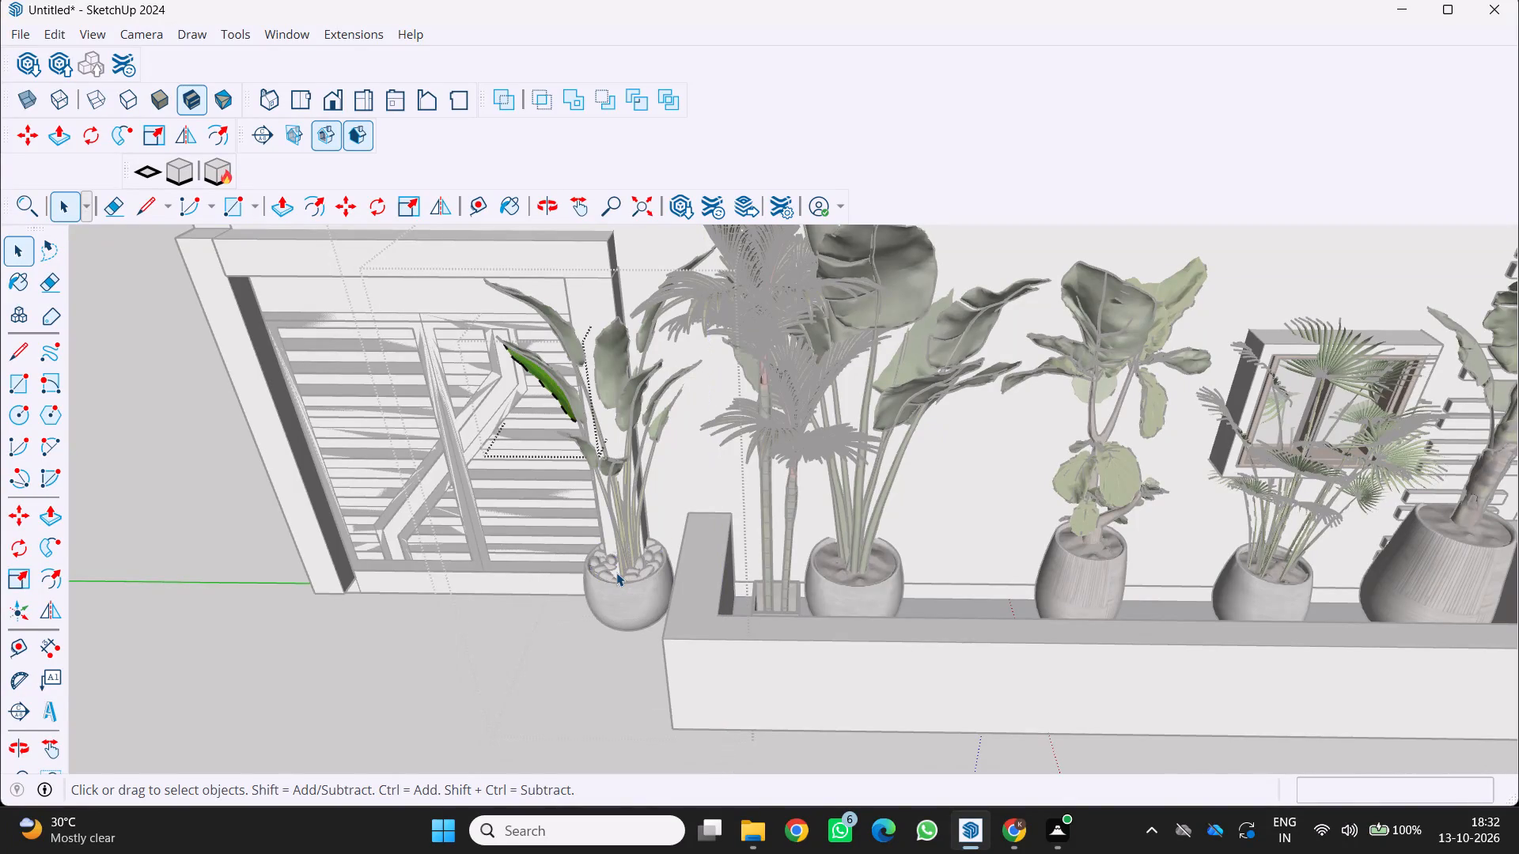
pyautogui.press('Delete')
pyautogui.press('Delete')
pyautogui.click(616, 572)
pyautogui.press('Delete')
pyautogui.click(618, 572)
pyautogui.press('Delete')
pyautogui.press('Delete')
pyautogui.click(618, 572)
pyautogui.press('Delete')
pyautogui.doubleClick(618, 572)
pyautogui.press('Delete')
pyautogui.press('Delete')
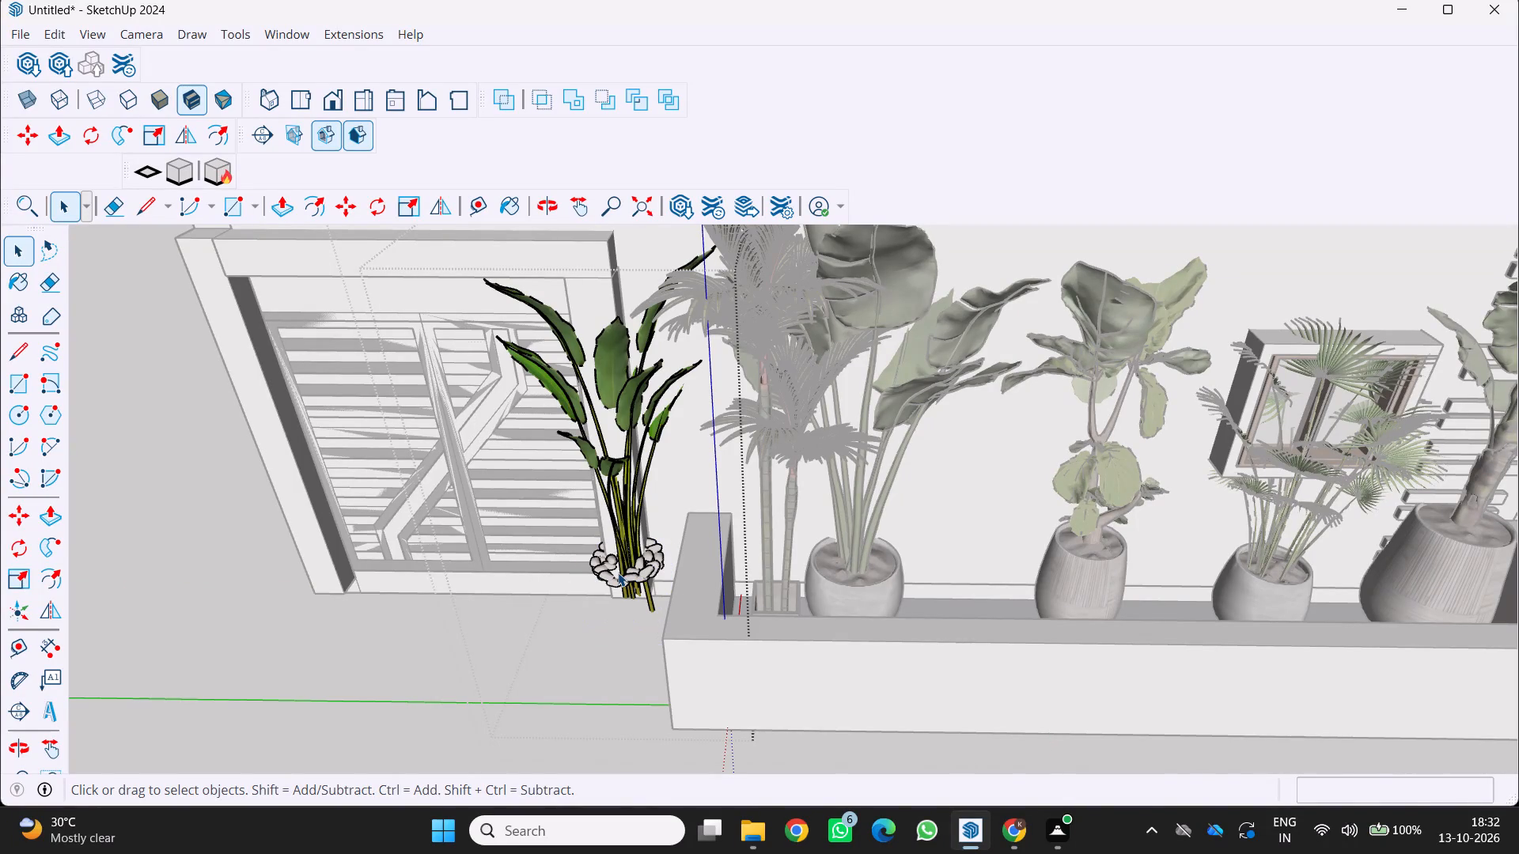
# Delete more front pebbles and the stem pieces exposed among them at the base of the potless plant.
pyautogui.click(618, 572)
pyautogui.press('Delete')
pyautogui.click(618, 572)
pyautogui.press('Delete')
pyautogui.click(627, 576)
pyautogui.tripleClick(621, 576)
pyautogui.press('Delete')
pyautogui.press('Delete')
pyautogui.click(621, 576)
pyautogui.press('Delete')
pyautogui.click(621, 576)
pyautogui.press('Delete')
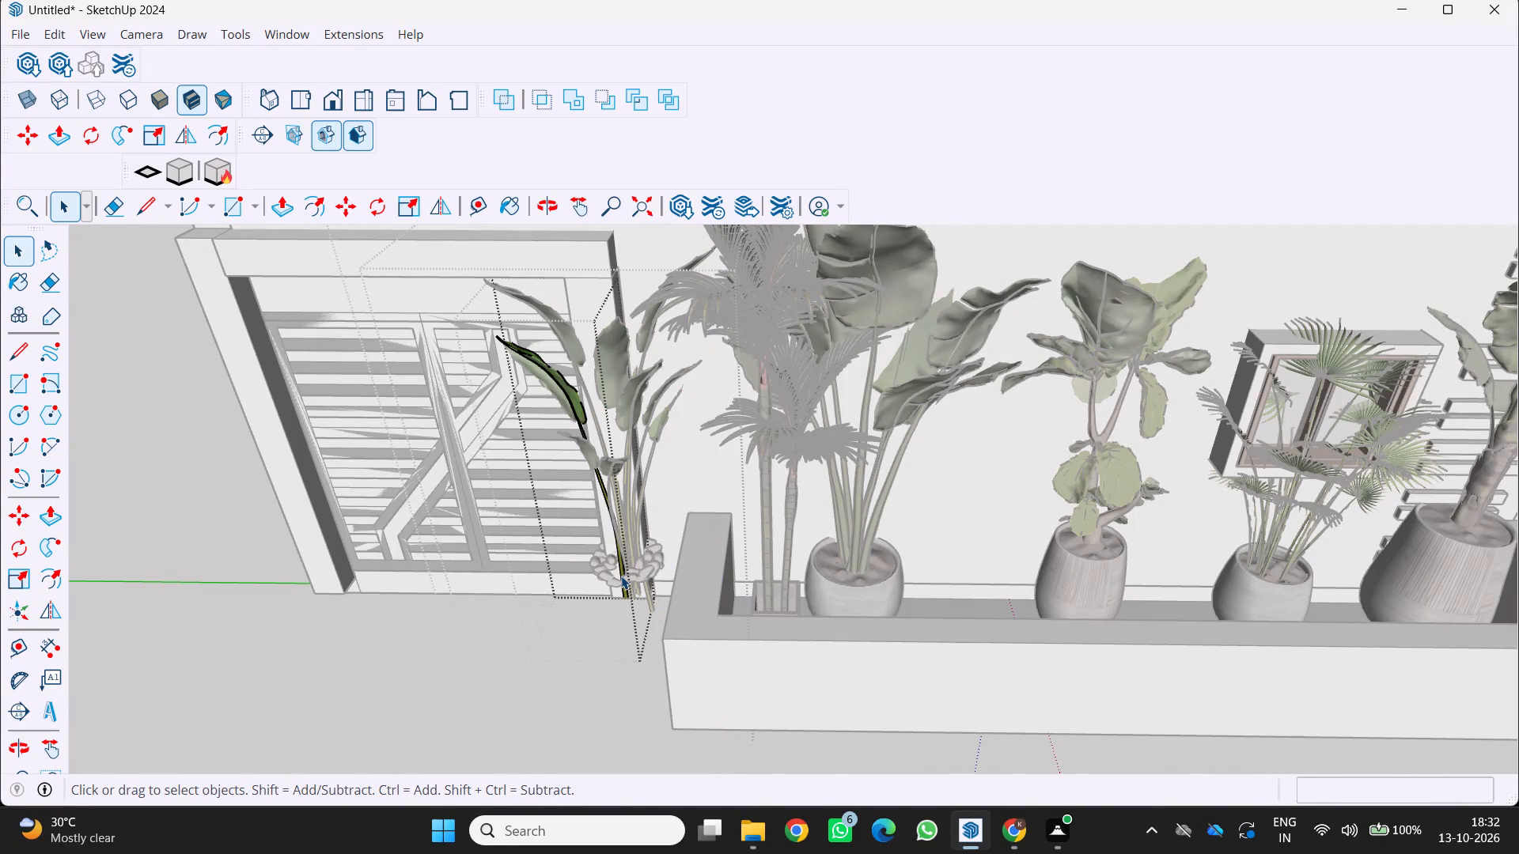
pyautogui.press('Delete')
pyautogui.click(621, 576)
pyautogui.press('Delete')
pyautogui.click(621, 576)
pyautogui.press('Delete')
pyautogui.click(621, 576)
pyautogui.press('Delete')
pyautogui.doubleClick(621, 576)
pyautogui.press('Delete')
pyautogui.press('Delete')
pyautogui.click(621, 575)
pyautogui.press('Delete')
pyautogui.click(621, 575)
pyautogui.press('Delete')
pyautogui.moveTo(633, 577); pyautogui.dragTo(624, 577)
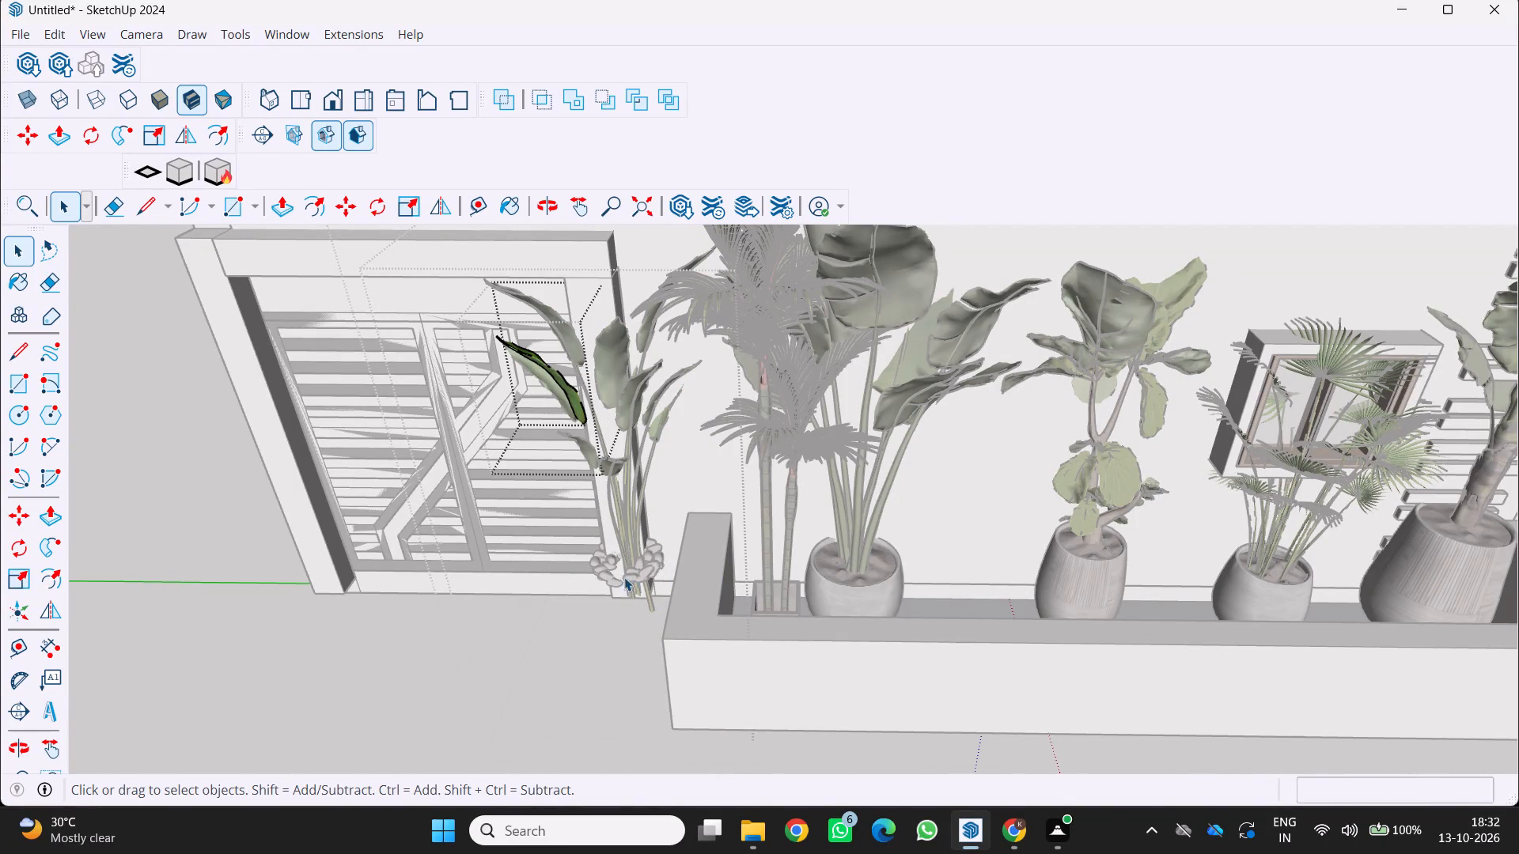
pyautogui.moveTo(624, 577); pyautogui.dragTo(623, 576)
pyautogui.press('Delete')
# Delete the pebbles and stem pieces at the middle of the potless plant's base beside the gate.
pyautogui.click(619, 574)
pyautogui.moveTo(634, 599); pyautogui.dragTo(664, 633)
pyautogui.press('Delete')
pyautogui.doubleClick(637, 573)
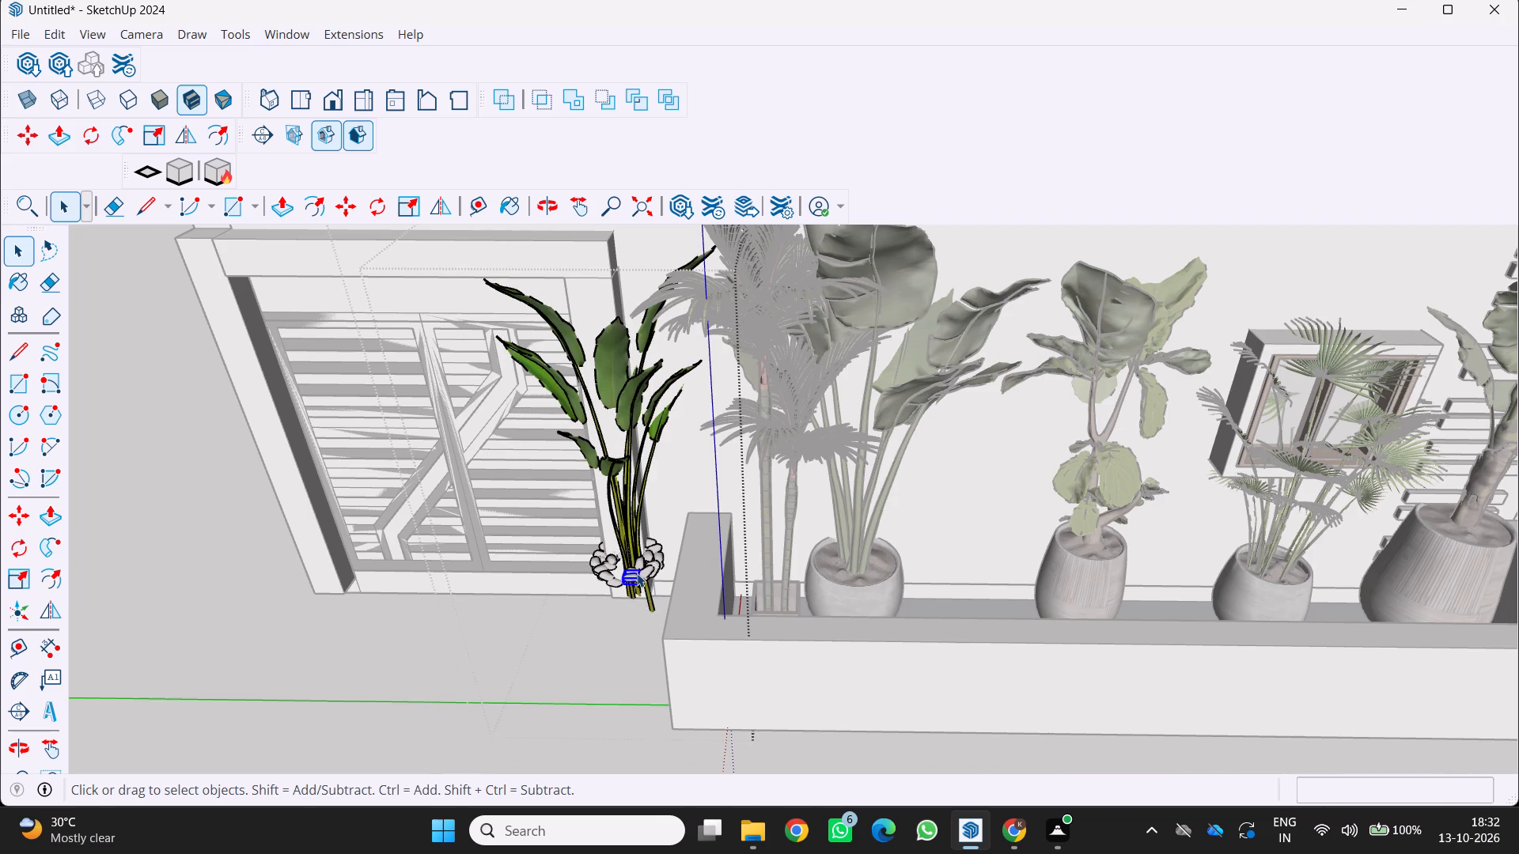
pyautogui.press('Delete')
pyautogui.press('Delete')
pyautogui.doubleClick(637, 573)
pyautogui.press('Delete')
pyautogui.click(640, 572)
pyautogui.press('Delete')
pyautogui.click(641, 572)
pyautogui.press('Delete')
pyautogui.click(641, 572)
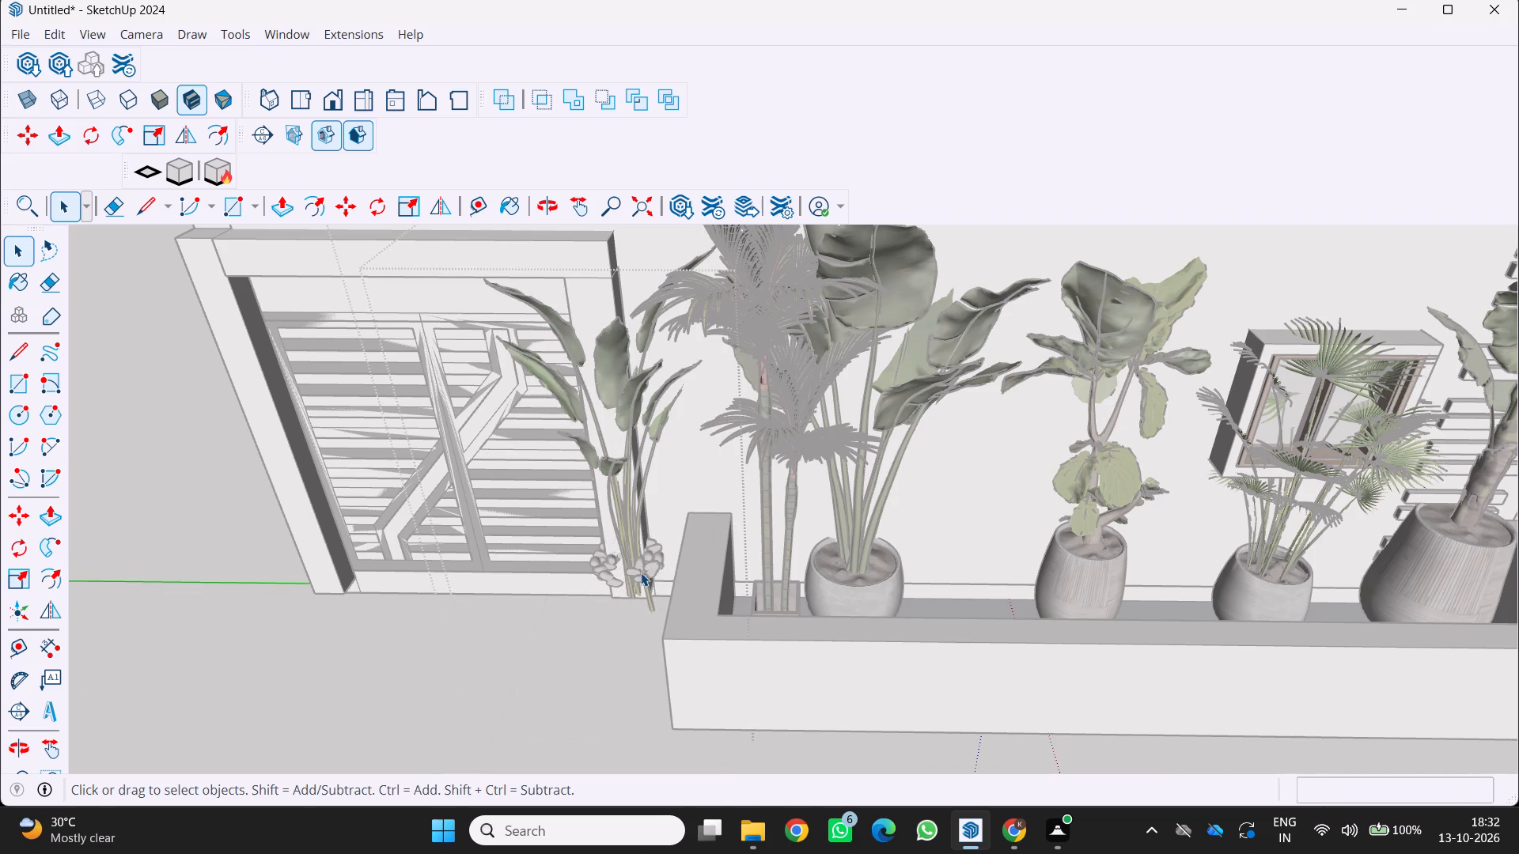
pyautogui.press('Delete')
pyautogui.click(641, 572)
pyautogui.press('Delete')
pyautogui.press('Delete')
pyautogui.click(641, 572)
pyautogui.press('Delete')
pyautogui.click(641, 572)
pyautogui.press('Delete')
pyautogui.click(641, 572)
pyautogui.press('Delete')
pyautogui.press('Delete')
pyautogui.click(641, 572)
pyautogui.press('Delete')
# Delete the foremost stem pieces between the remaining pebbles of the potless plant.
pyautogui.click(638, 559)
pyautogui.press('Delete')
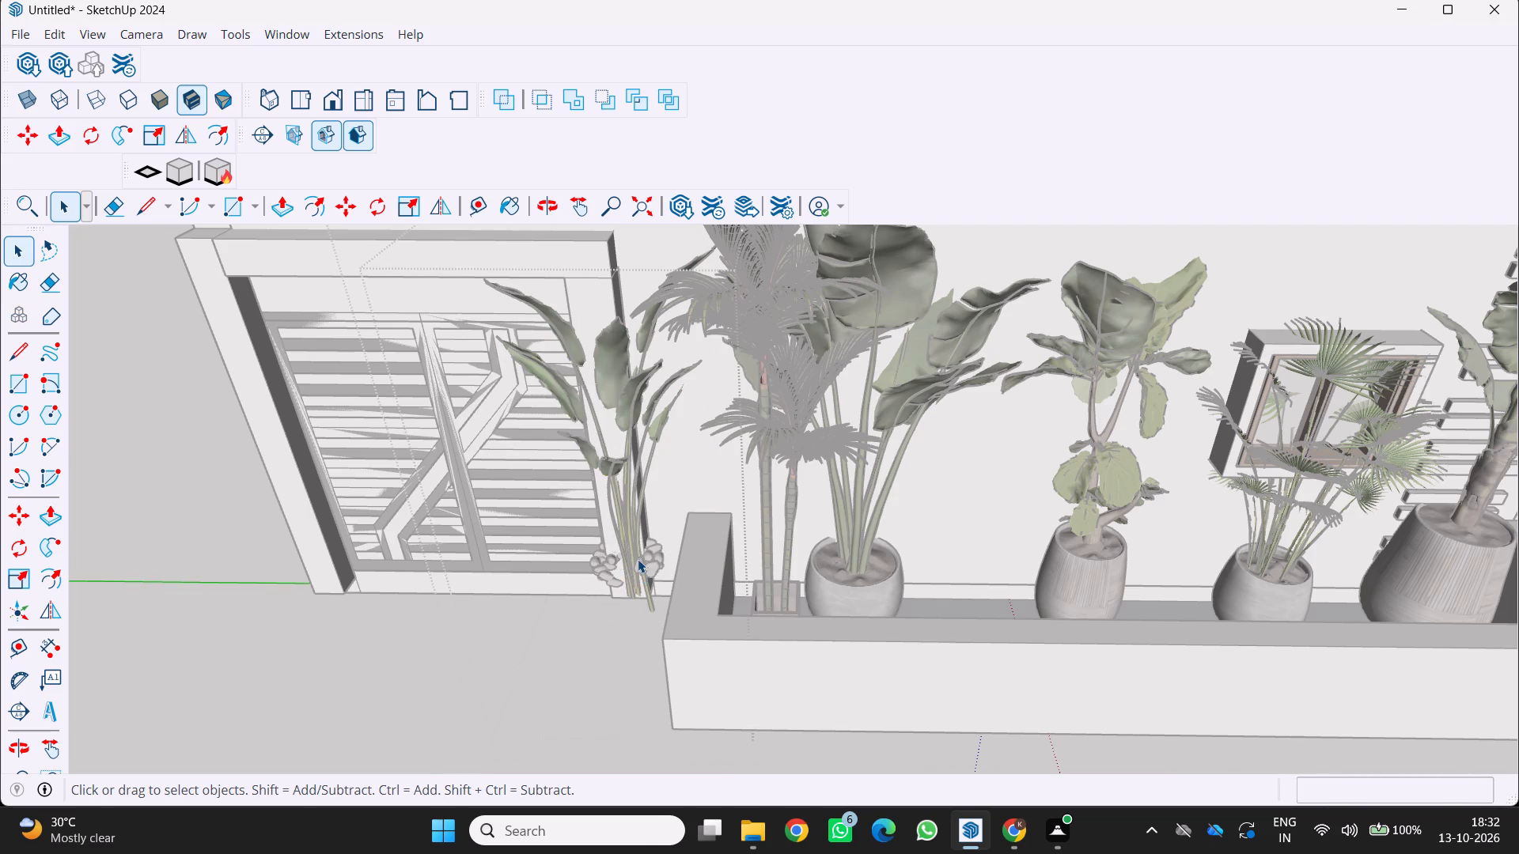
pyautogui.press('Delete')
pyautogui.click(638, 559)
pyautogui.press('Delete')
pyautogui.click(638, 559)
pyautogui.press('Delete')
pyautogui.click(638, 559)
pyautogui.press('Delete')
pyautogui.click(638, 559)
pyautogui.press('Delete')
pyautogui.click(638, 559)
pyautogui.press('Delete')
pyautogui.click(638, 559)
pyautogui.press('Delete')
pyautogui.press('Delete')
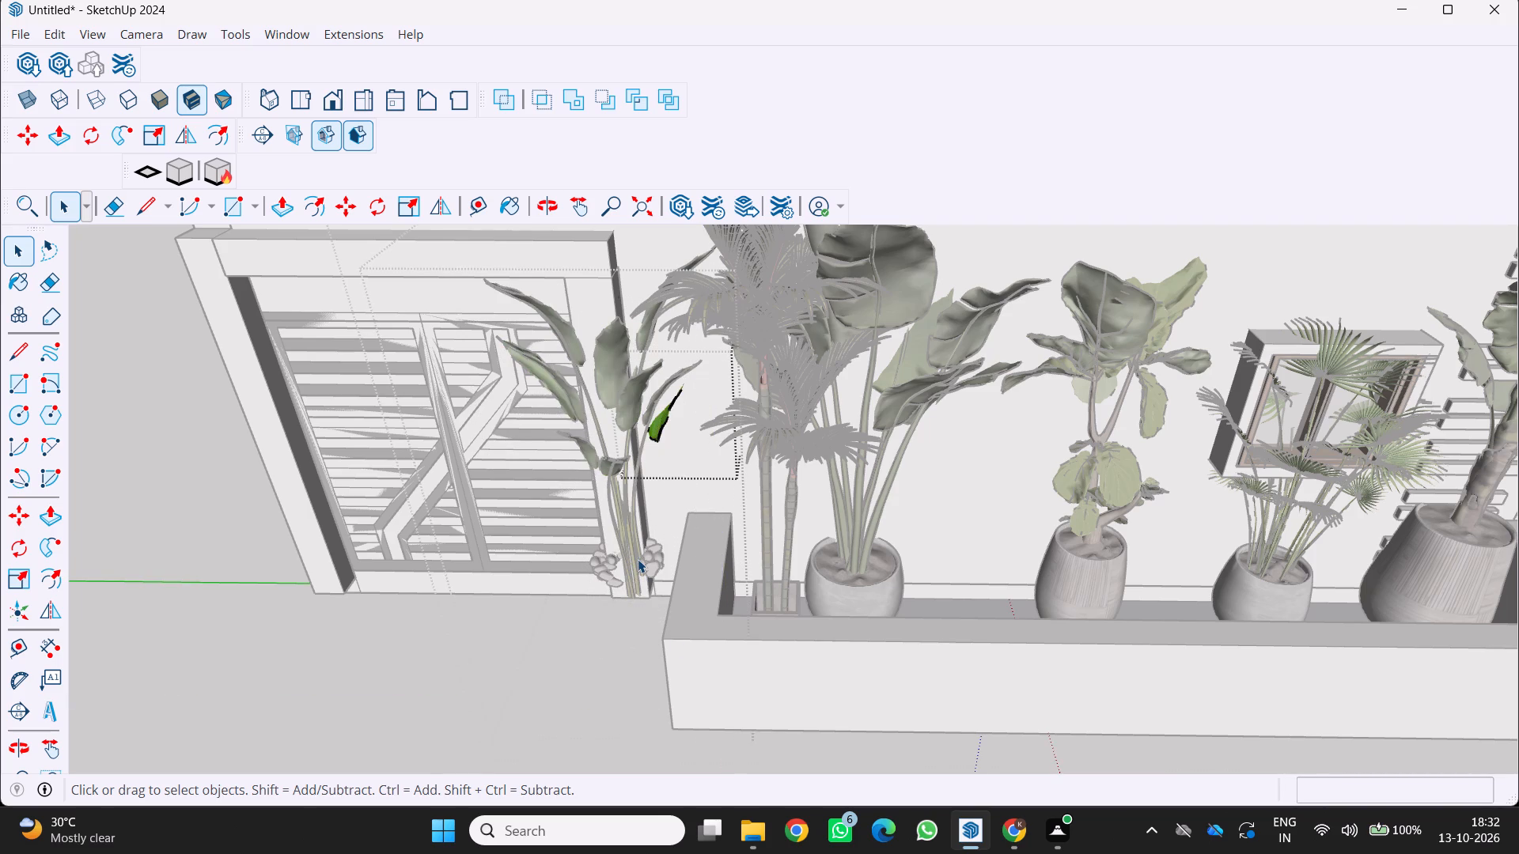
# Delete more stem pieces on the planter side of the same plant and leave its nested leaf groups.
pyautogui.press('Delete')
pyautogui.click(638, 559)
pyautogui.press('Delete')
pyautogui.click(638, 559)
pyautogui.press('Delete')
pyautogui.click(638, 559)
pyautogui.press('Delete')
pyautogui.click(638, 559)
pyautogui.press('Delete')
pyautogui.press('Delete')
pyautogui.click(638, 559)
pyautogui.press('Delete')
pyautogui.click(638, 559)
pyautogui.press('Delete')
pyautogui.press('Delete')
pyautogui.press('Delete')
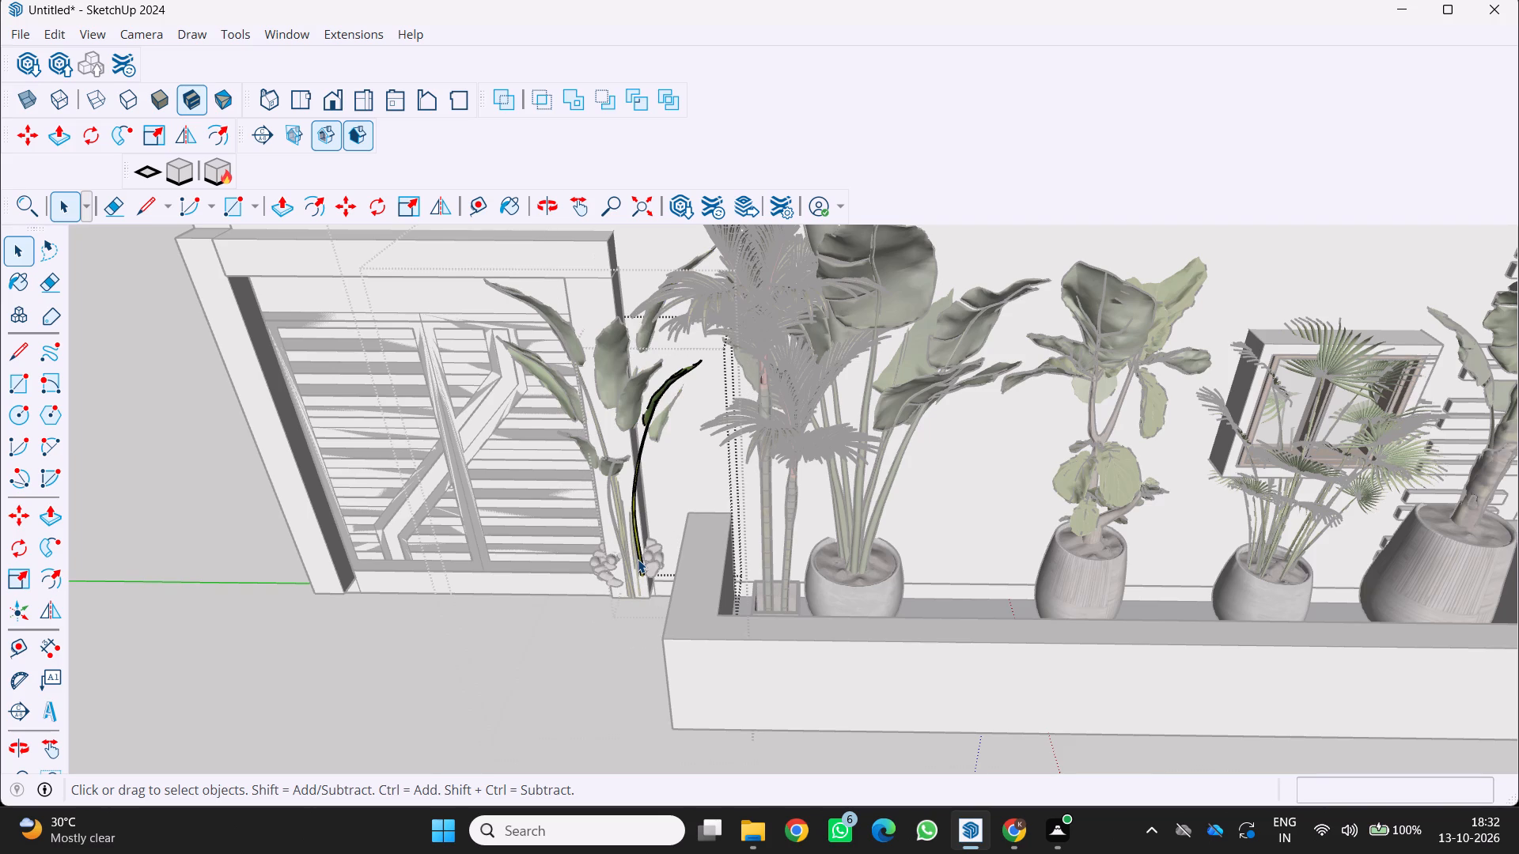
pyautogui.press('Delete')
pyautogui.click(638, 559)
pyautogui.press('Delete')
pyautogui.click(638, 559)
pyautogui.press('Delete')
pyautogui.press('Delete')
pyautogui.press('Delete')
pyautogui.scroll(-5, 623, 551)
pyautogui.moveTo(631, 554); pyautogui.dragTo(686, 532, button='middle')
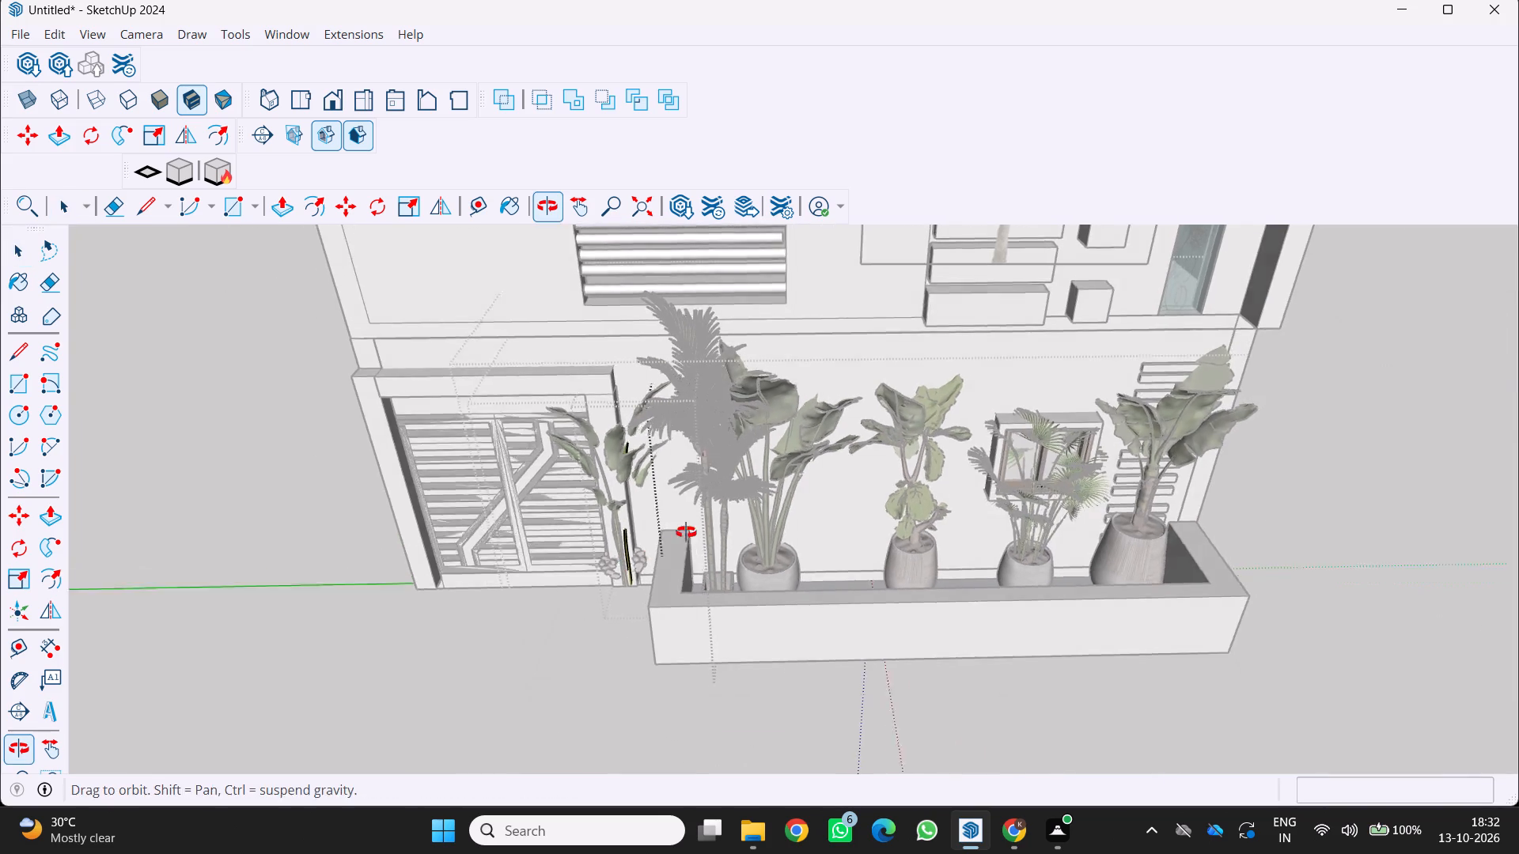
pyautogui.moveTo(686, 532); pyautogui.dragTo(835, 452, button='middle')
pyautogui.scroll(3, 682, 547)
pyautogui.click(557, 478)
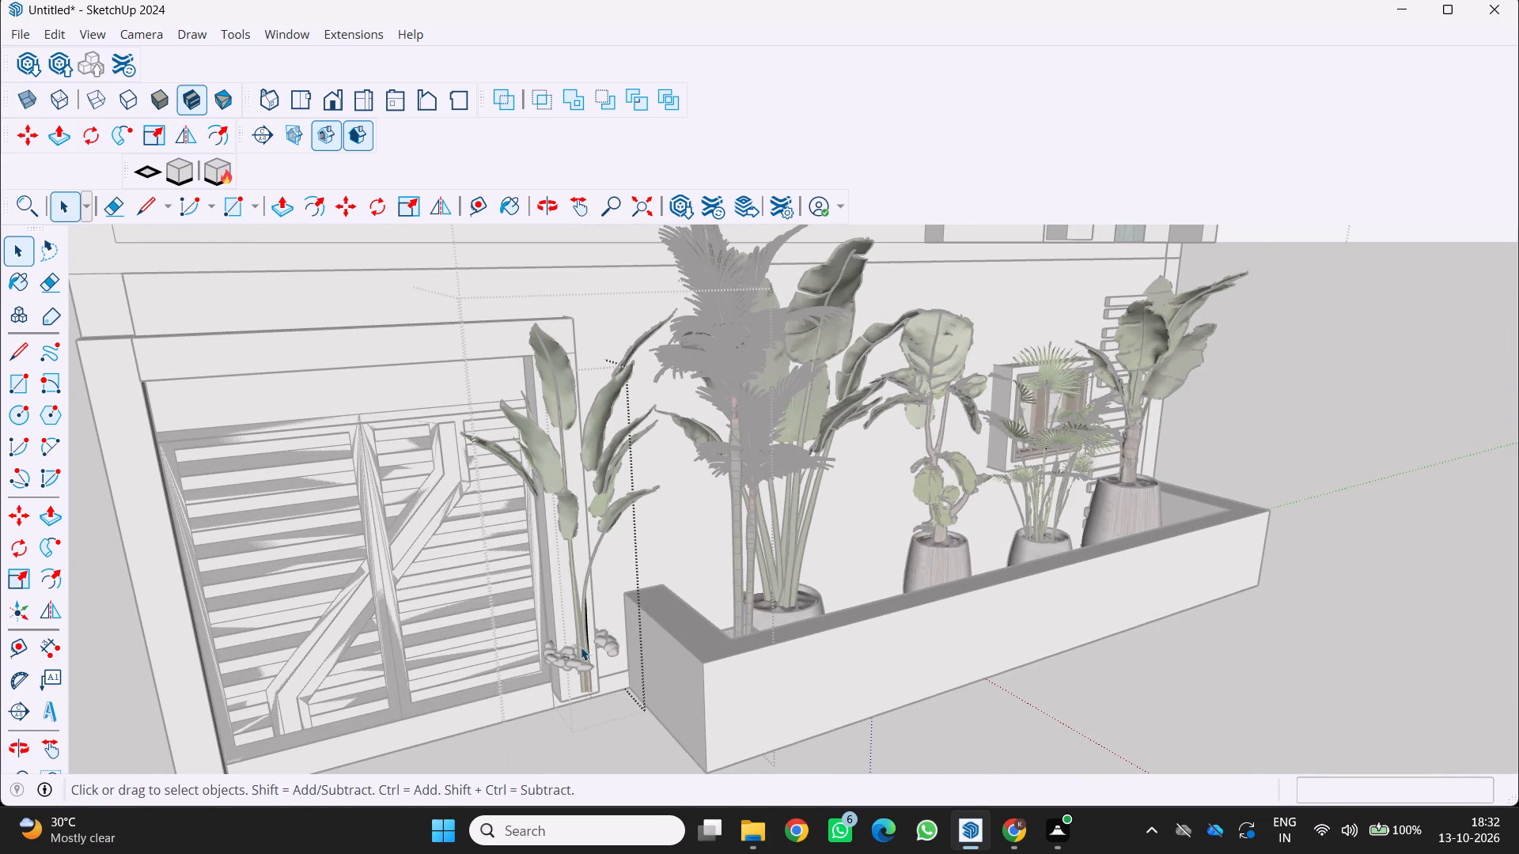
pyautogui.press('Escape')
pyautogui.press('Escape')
# Delete the whole remaining plant beside the gate from within the plant set, and close the set's group.
pyautogui.scroll(-4, 664, 472)
pyautogui.moveTo(661, 471); pyautogui.dragTo(396, 659, button='middle')
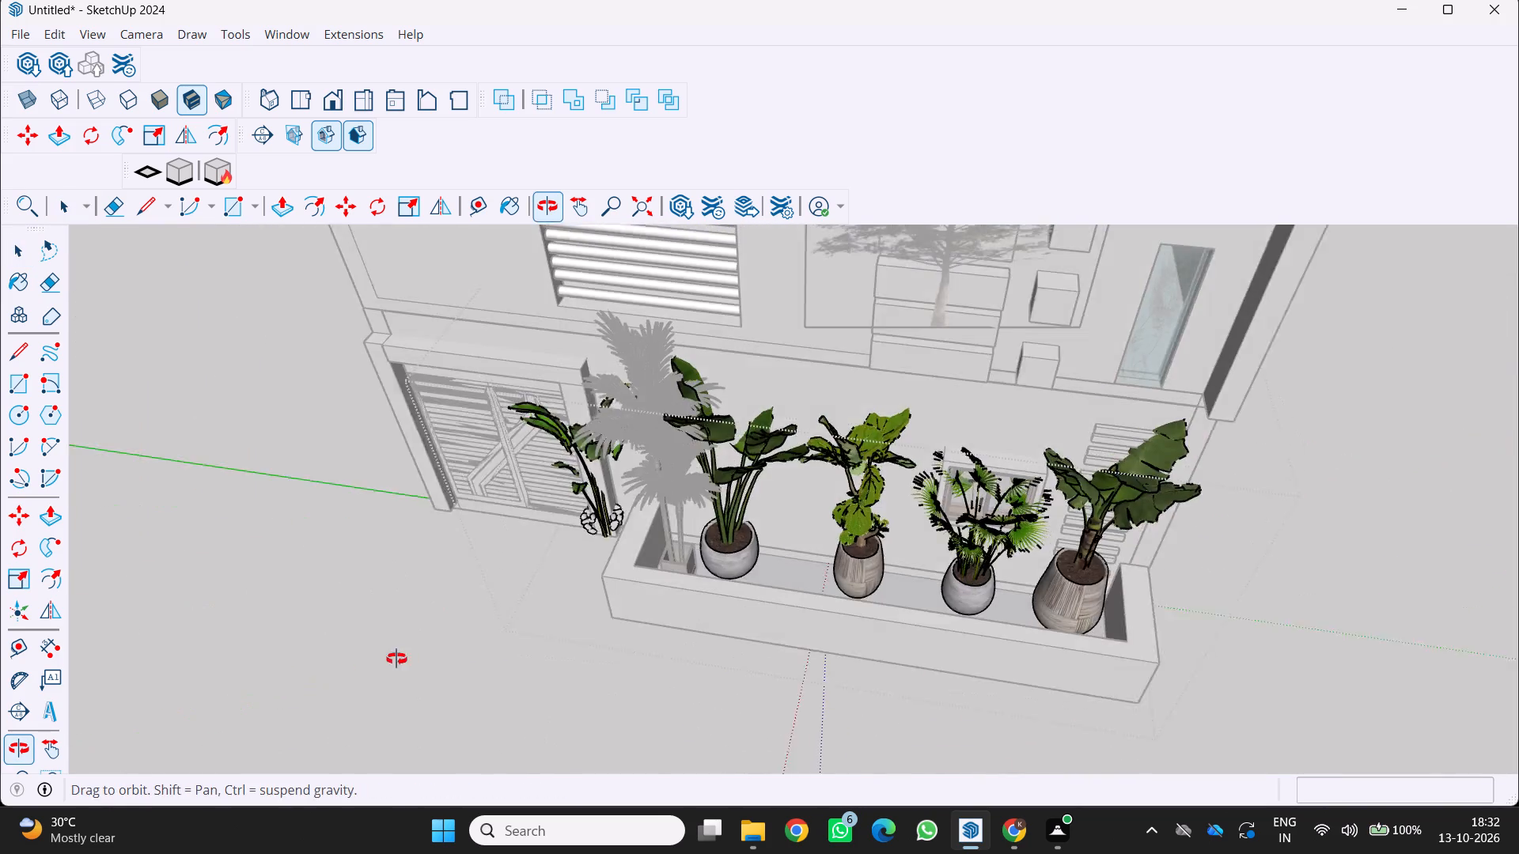
pyautogui.moveTo(396, 659); pyautogui.dragTo(379, 659, button='middle')
pyautogui.middleClick(378, 659)
pyautogui.scroll(-2, 372, 660)
pyautogui.scroll(9, 479, 617)
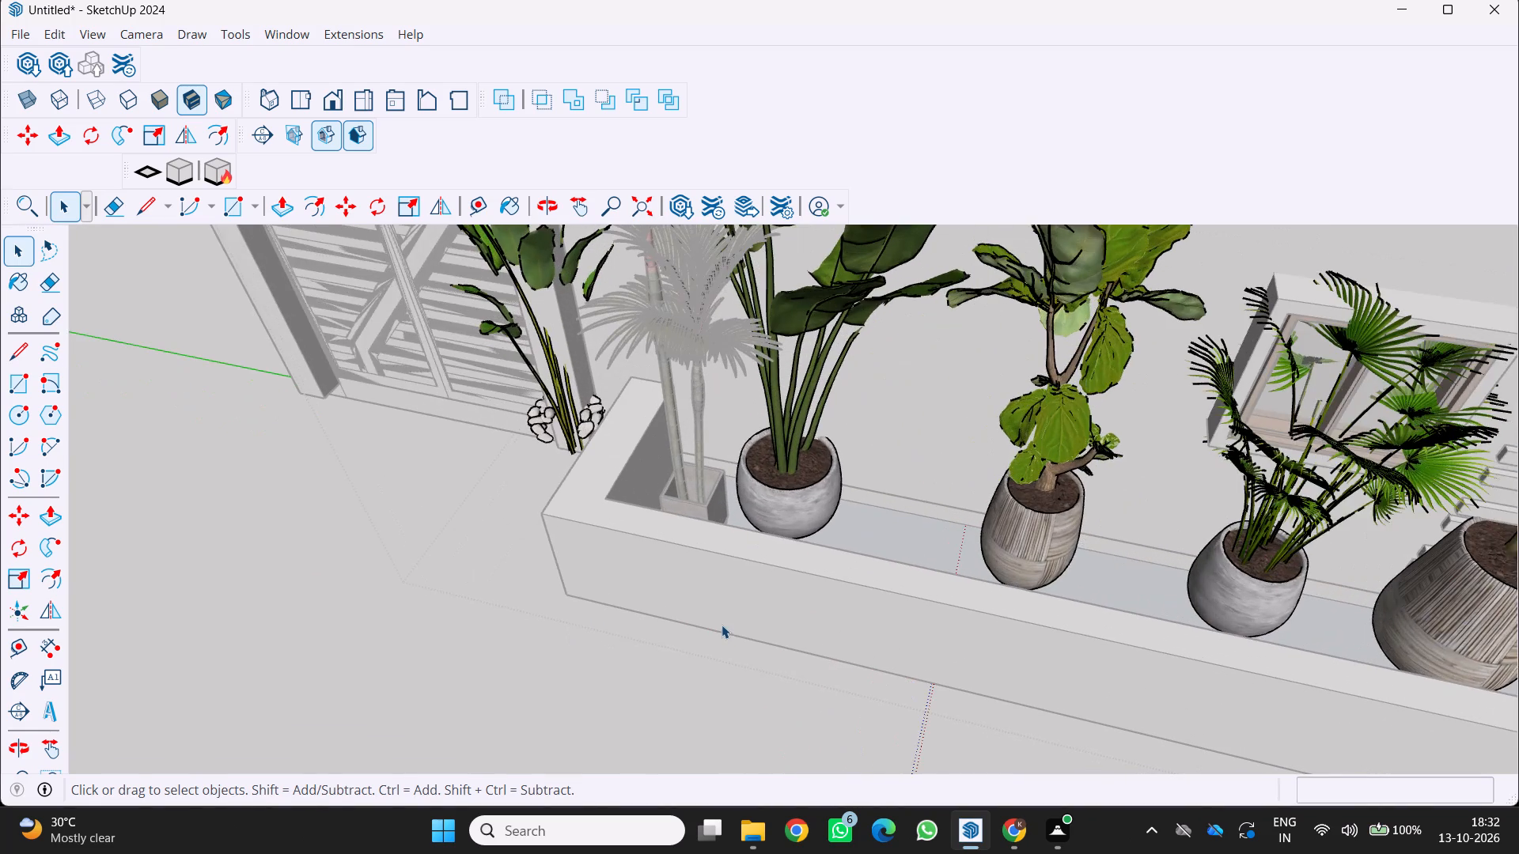
pyautogui.scroll(-1, 722, 625)
pyautogui.moveTo(722, 623); pyautogui.dragTo(661, 489, button='middle')
pyautogui.scroll(-4, 661, 489)
pyautogui.scroll(1, 717, 475)
pyautogui.scroll(-6, 720, 474)
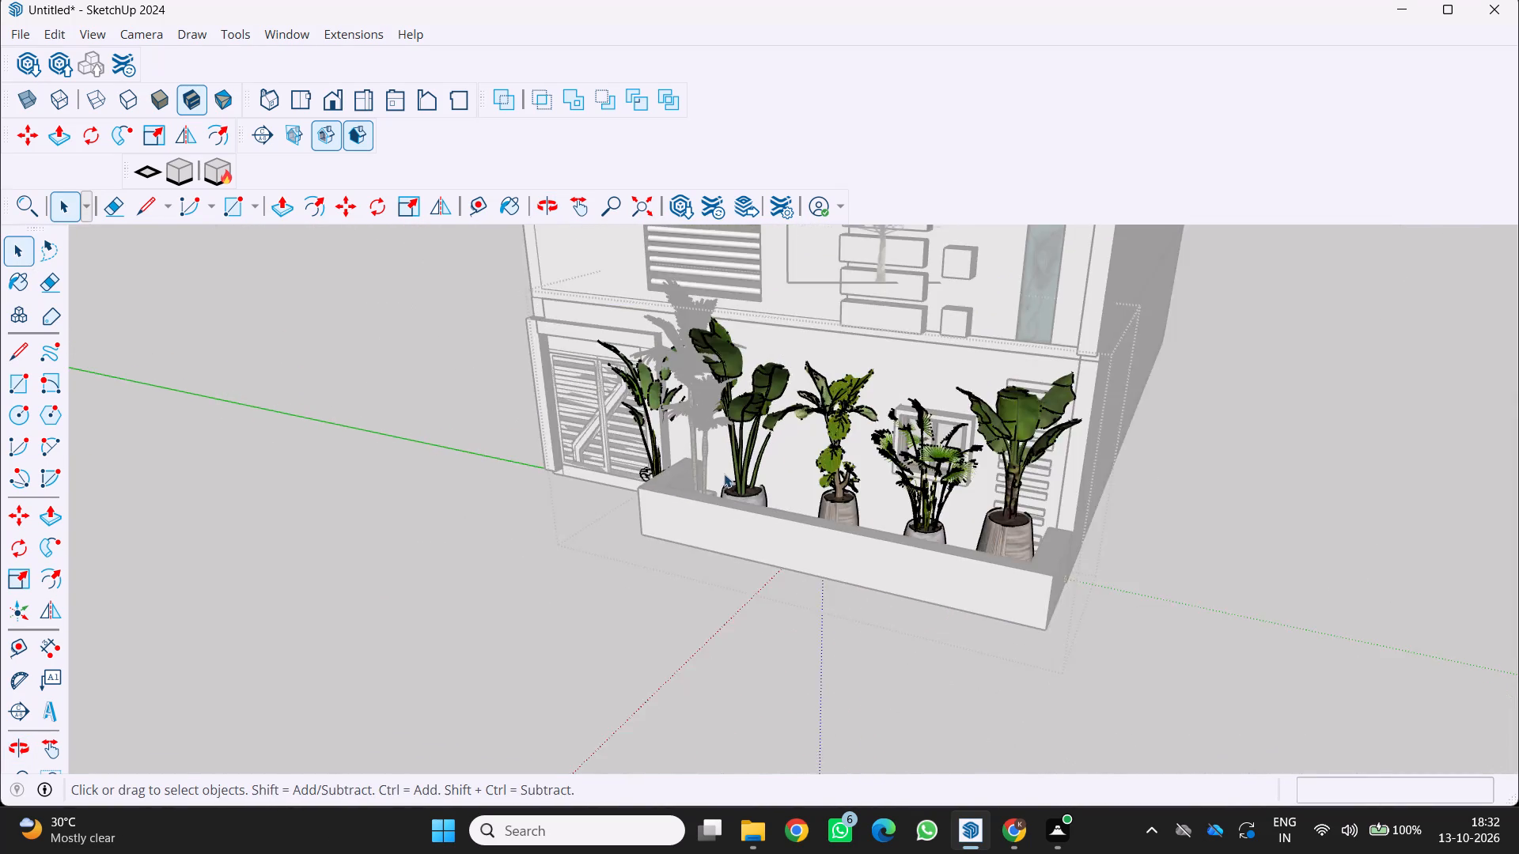
pyautogui.moveTo(759, 476); pyautogui.dragTo(957, 470, button='middle')
pyautogui.scroll(3, 625, 498)
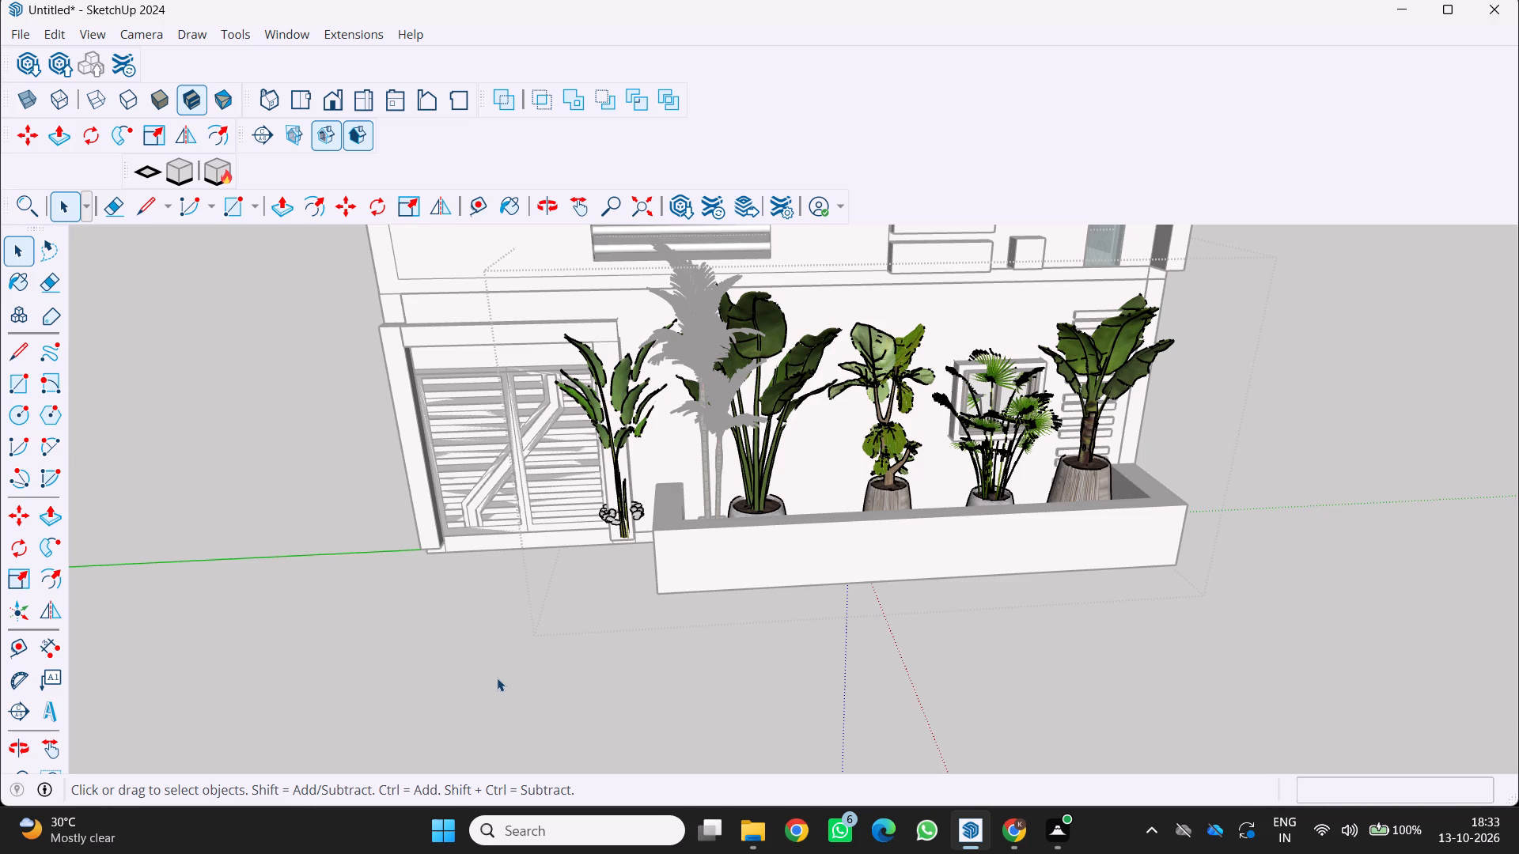
pyautogui.scroll(1, 800, 363)
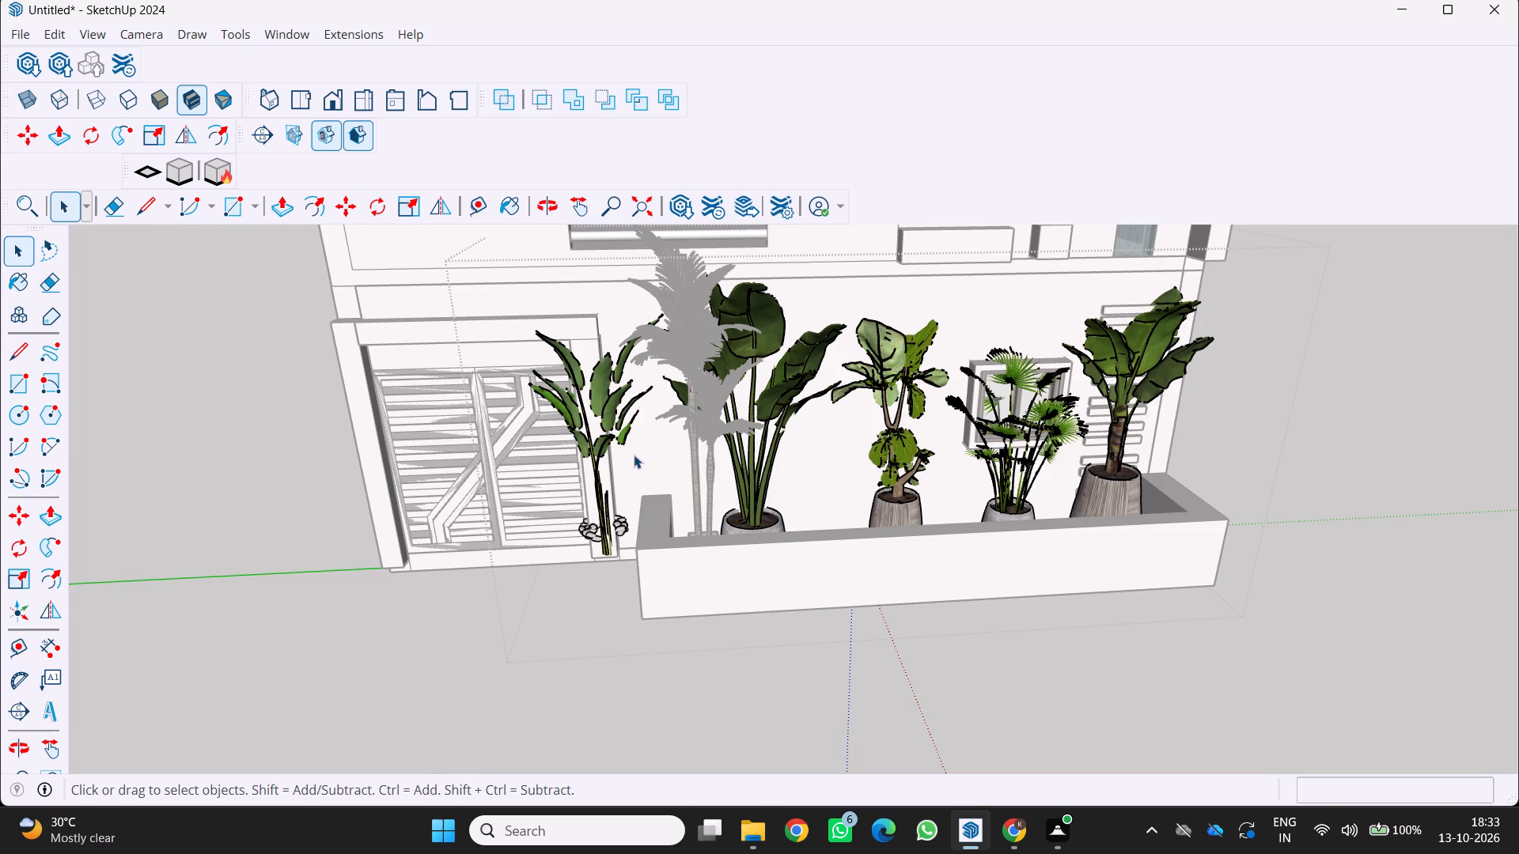
pyautogui.scroll(2, 638, 331)
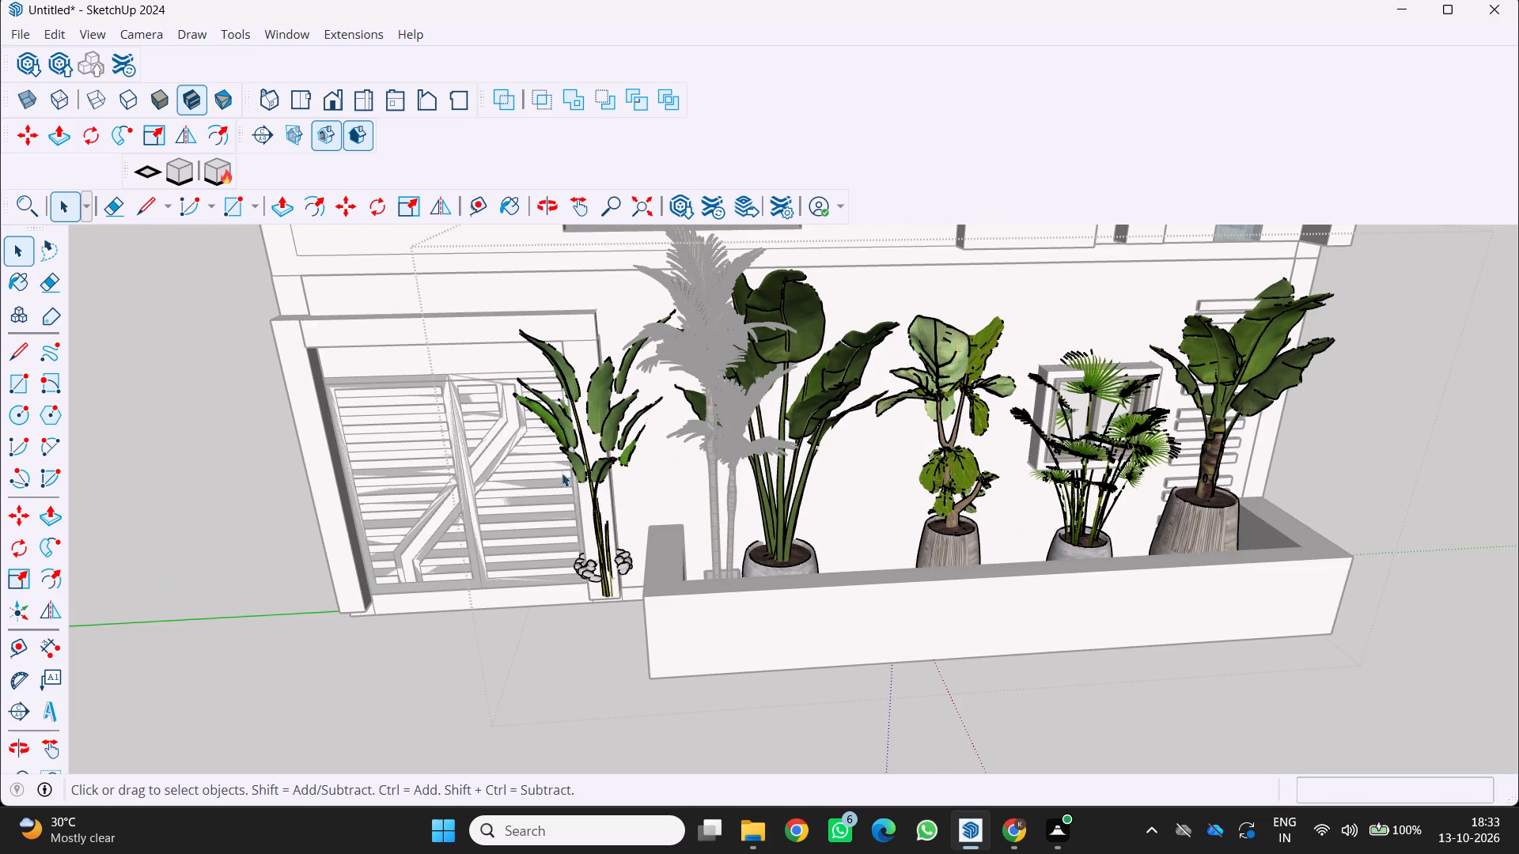
pyautogui.click(589, 473)
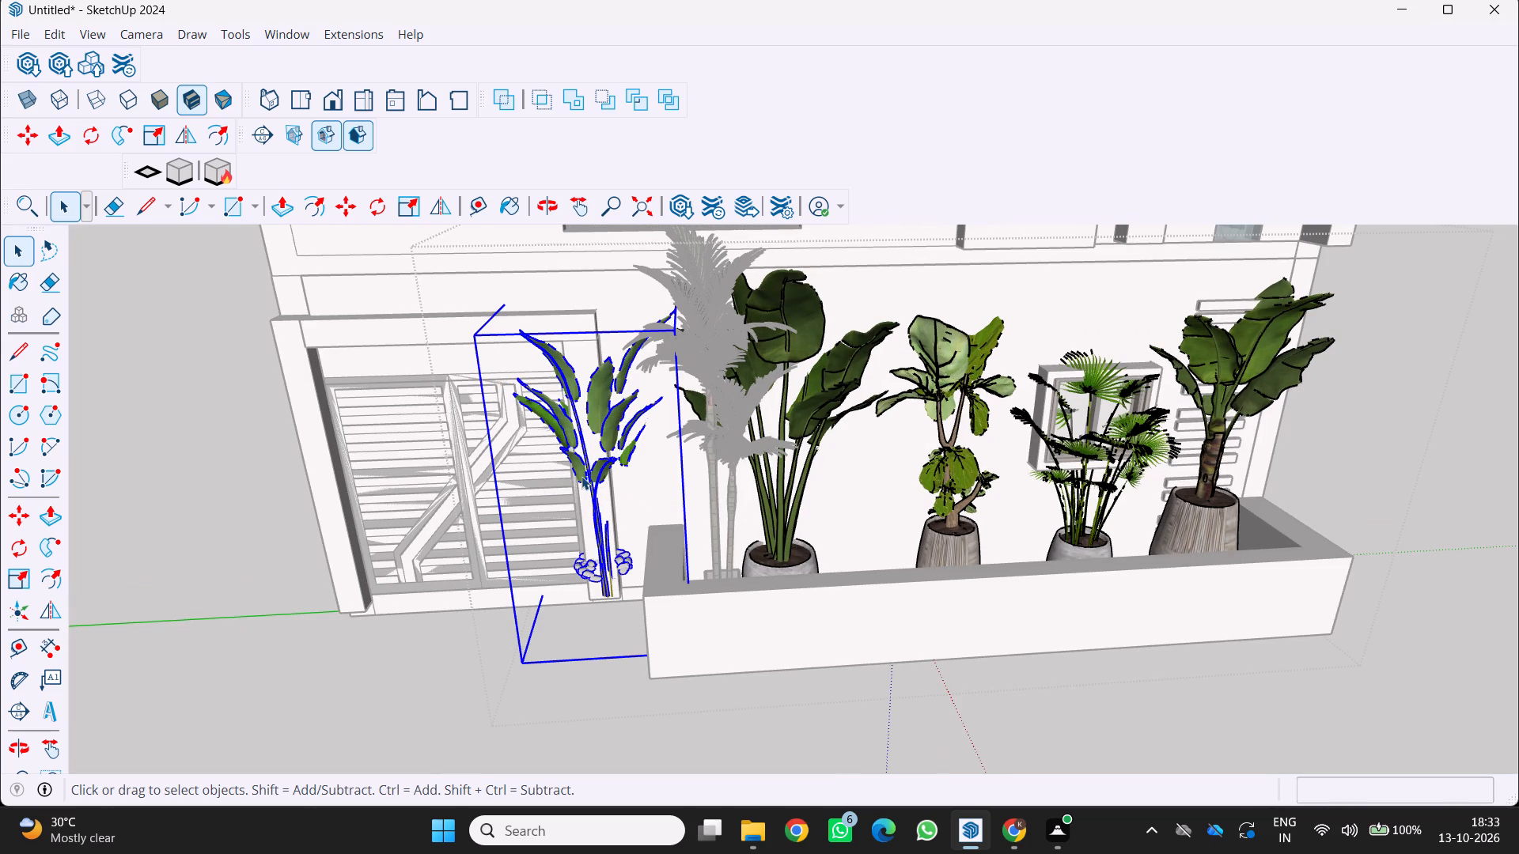
pyautogui.press('Delete')
pyautogui.scroll(-4, 569, 486)
pyautogui.press('space')
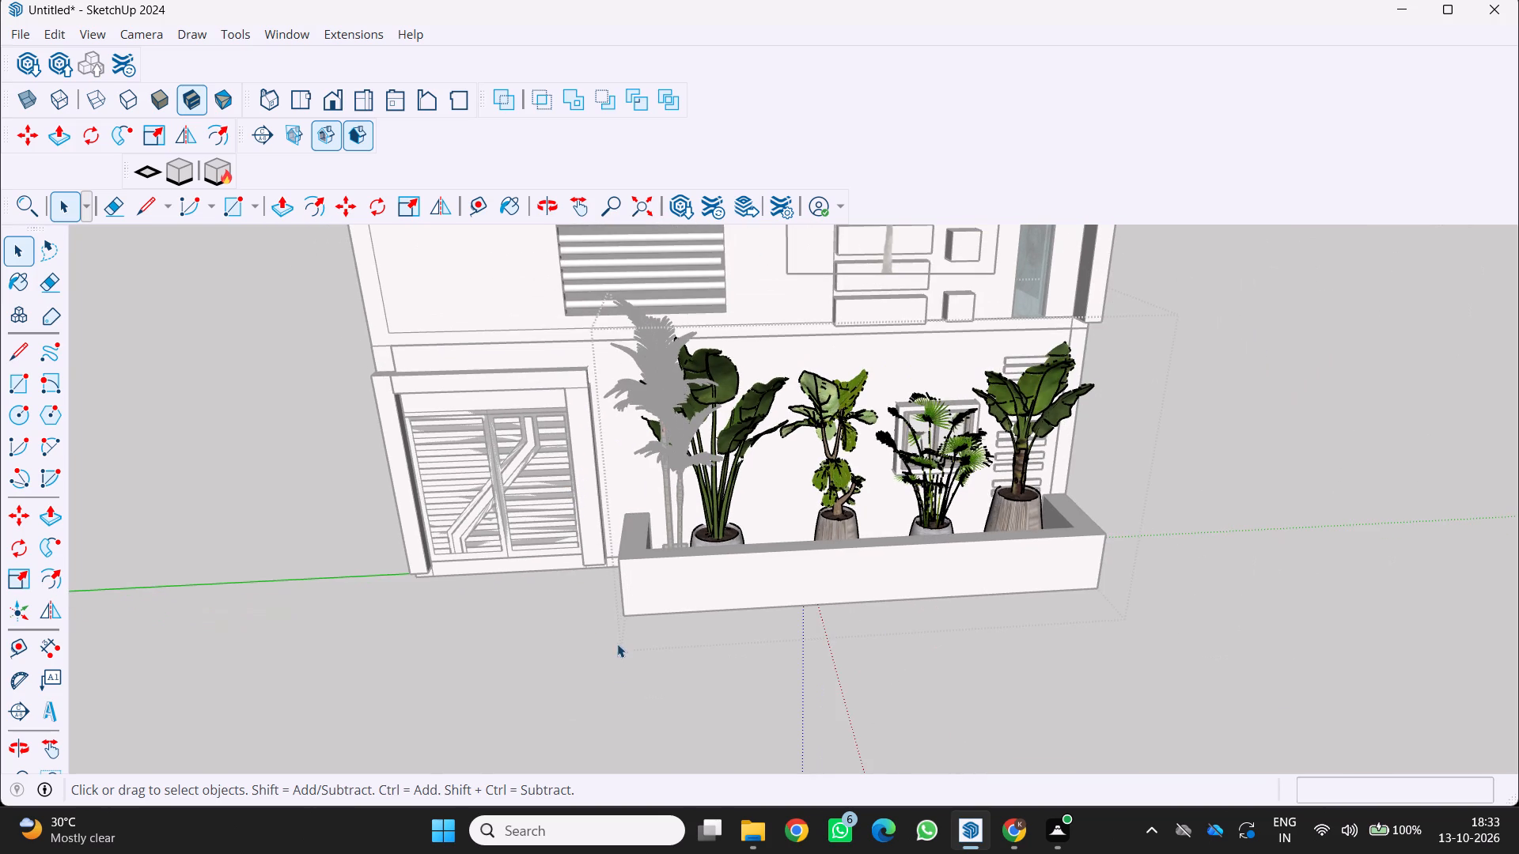
pyautogui.click(609, 673)
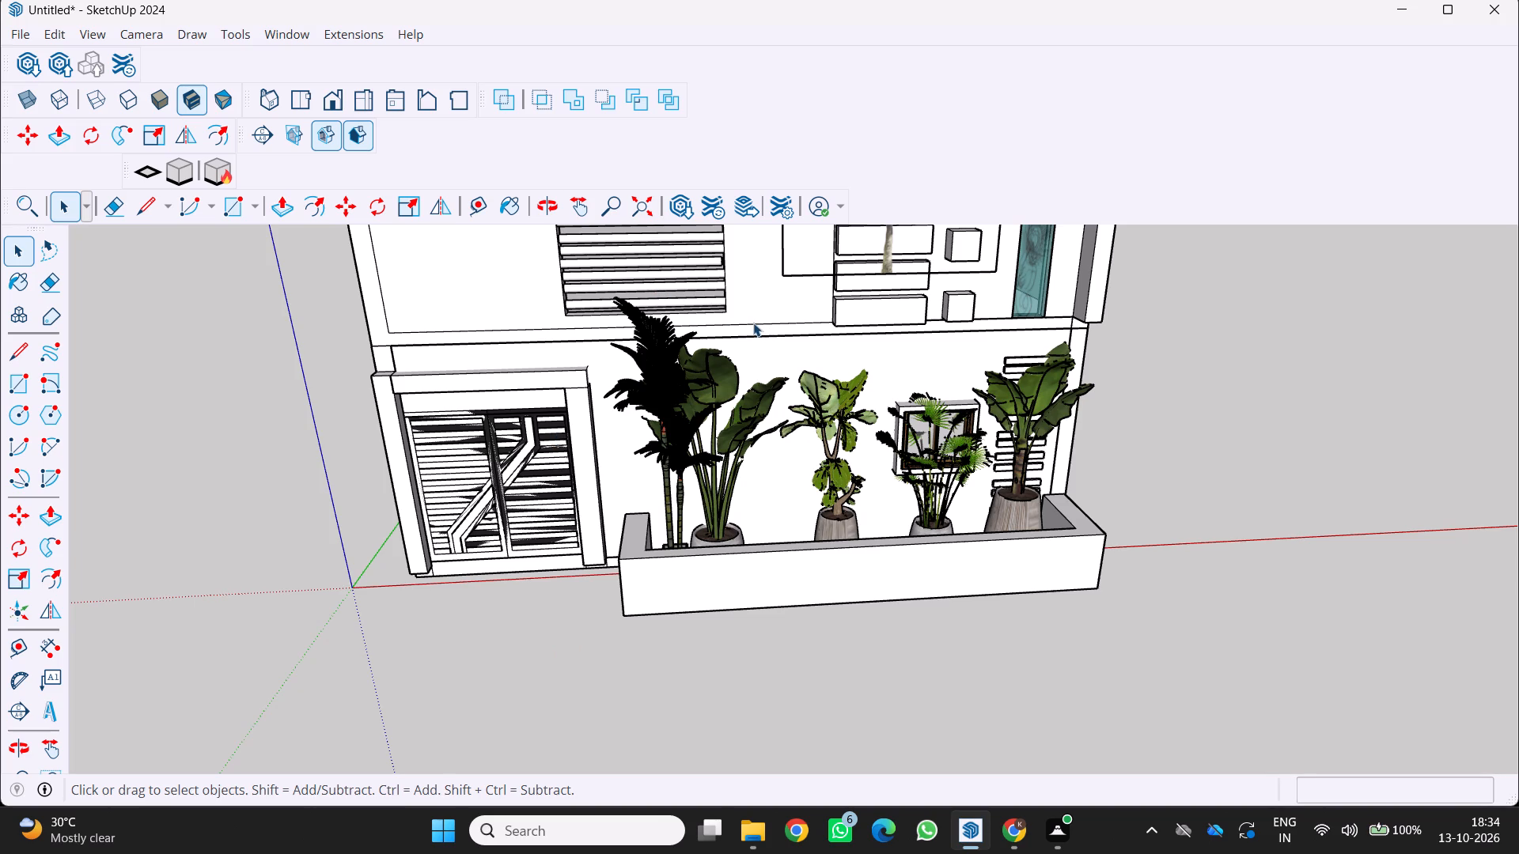
# Delete the tree component standing in front of the upper-floor facade.
pyautogui.scroll(-3, 787, 240)
pyautogui.moveTo(754, 326); pyautogui.dragTo(761, 359, button='middle')
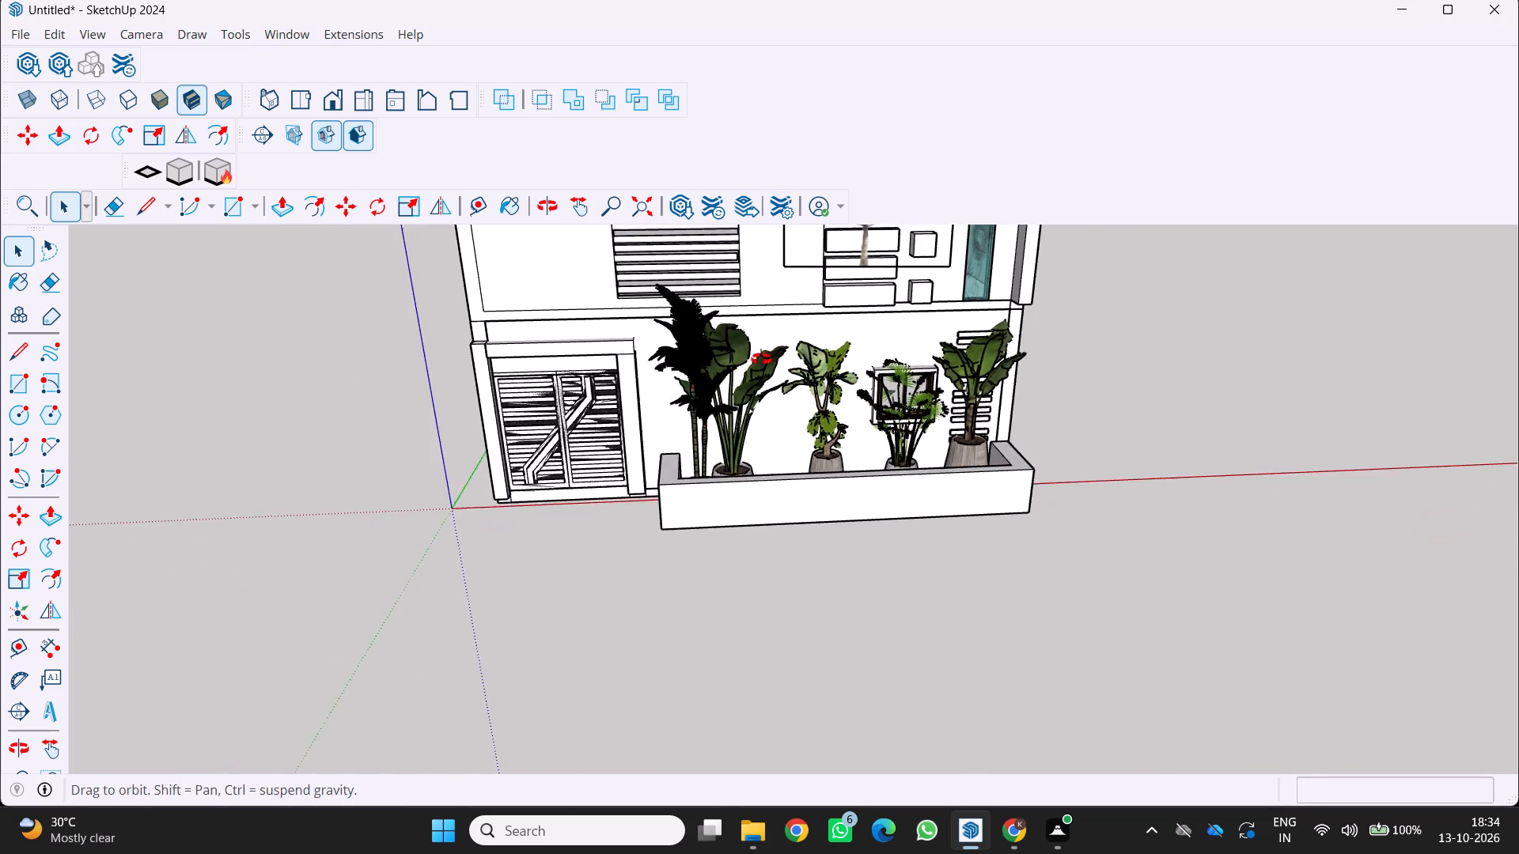
pyautogui.moveTo(761, 359); pyautogui.dragTo(691, 545, button='middle')
pyautogui.scroll(4, 503, 480)
pyautogui.moveTo(558, 415); pyautogui.dragTo(650, 273, button='middle')
pyautogui.scroll(-5, 650, 275)
pyautogui.moveTo(652, 291); pyautogui.dragTo(631, 205, button='middle')
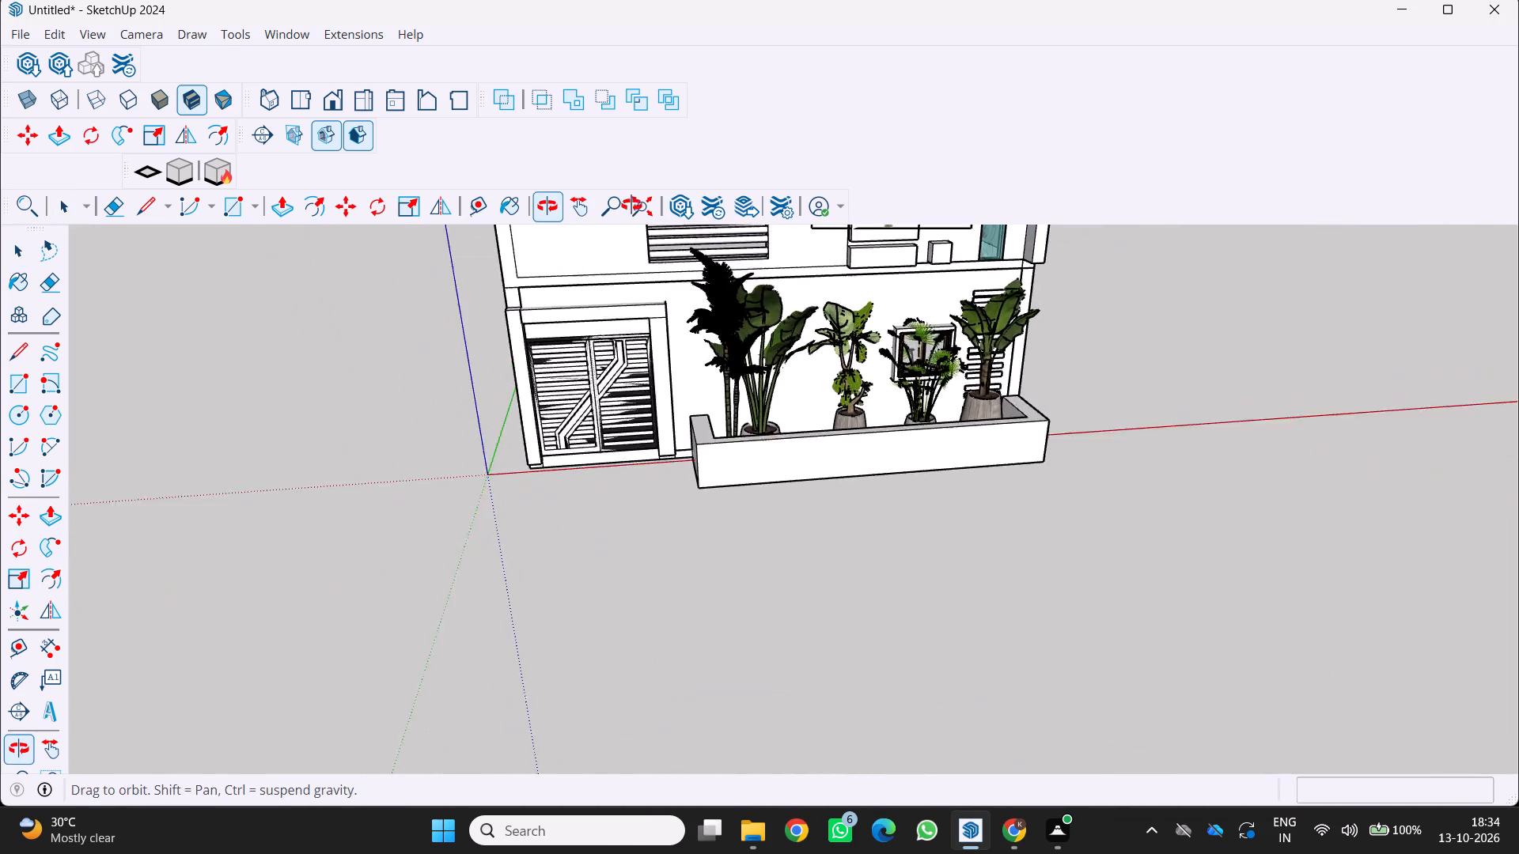
pyautogui.moveTo(631, 205); pyautogui.dragTo(613, 171, button='middle')
pyautogui.scroll(-3, 616, 172)
pyautogui.scroll(-1, 554, 646)
pyautogui.moveTo(552, 646); pyautogui.dragTo(623, 785, button='middle')
pyautogui.middleClick(623, 785)
pyautogui.middleClick(623, 785)
pyautogui.moveTo(623, 785); pyautogui.dragTo(615, 784, button='middle')
pyautogui.scroll(-6, 618, 784)
pyautogui.middleClick(615, 784)
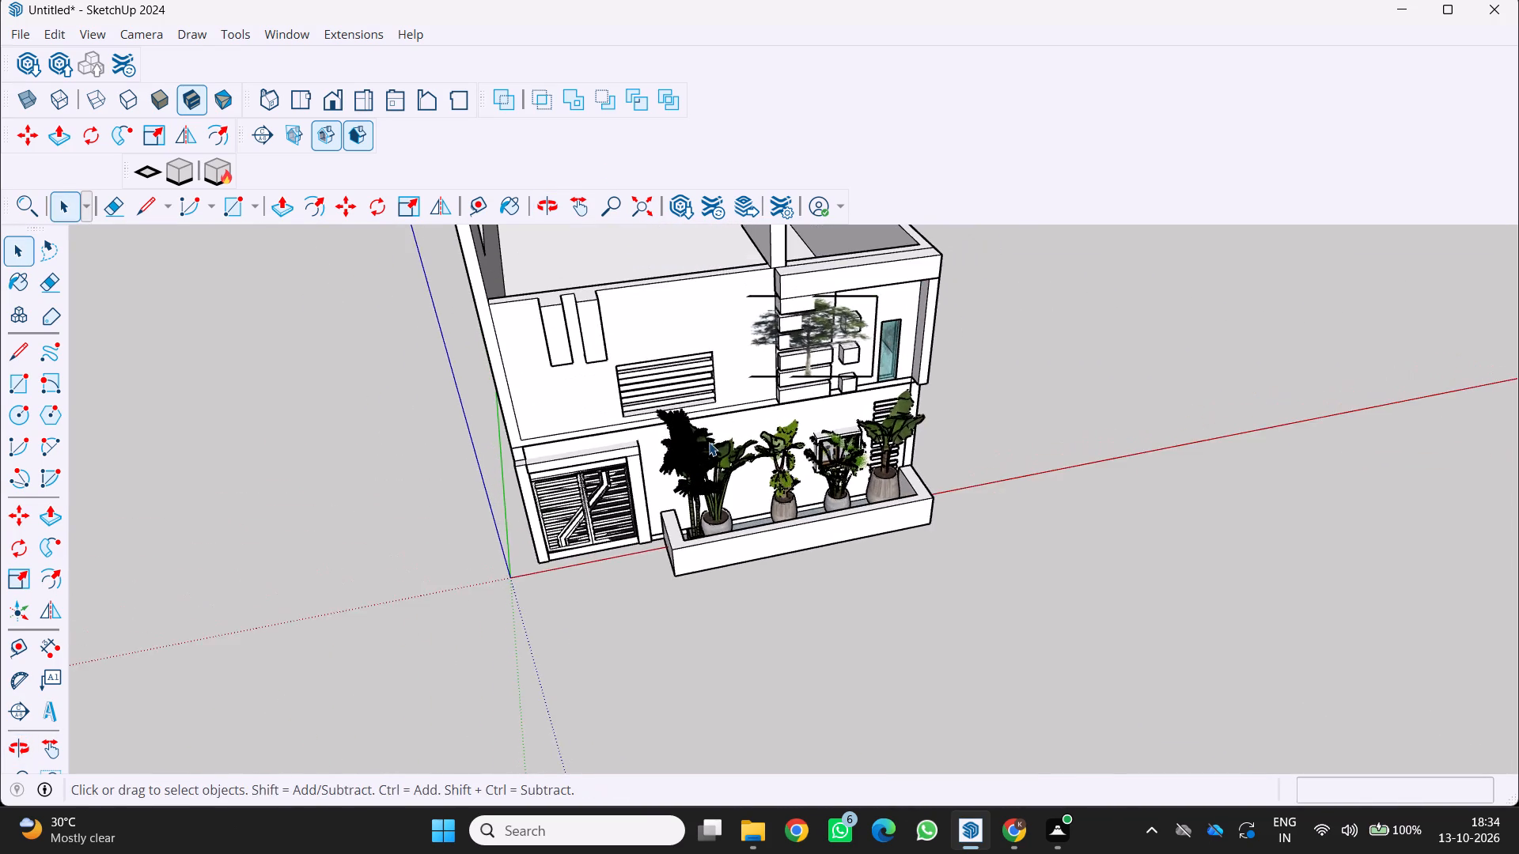
pyautogui.moveTo(709, 442); pyautogui.dragTo(581, 104, button='middle')
pyautogui.scroll(2, 885, 380)
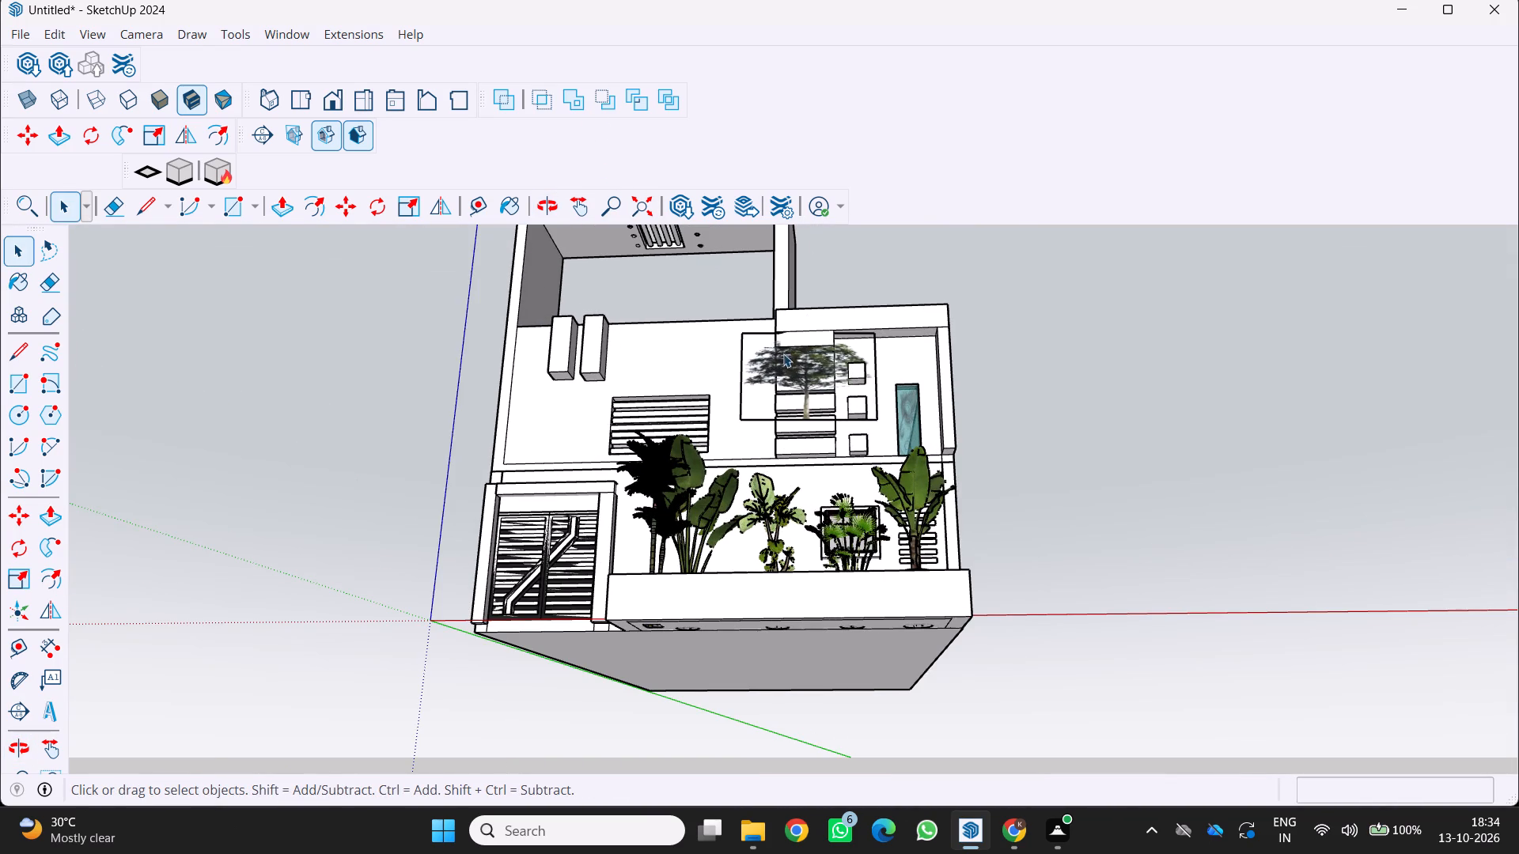
pyautogui.click(761, 380)
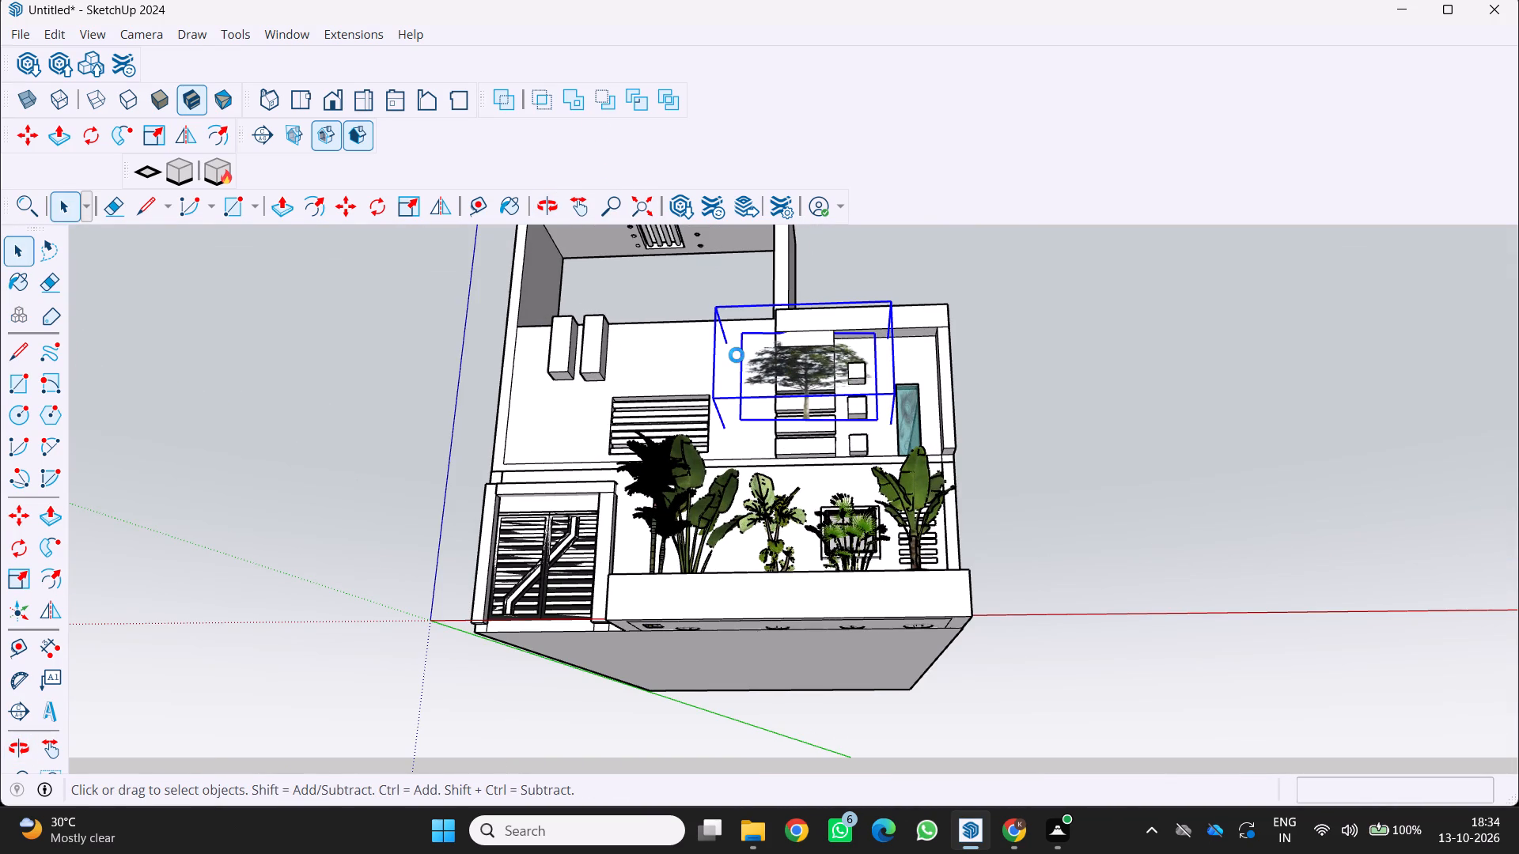
pyautogui.press('Delete')
# Examine the house from the front, the side and above to review the facade, roof and planted front planter.
pyautogui.moveTo(753, 369); pyautogui.dragTo(743, 547, button='middle')
pyautogui.scroll(-3, 743, 547)
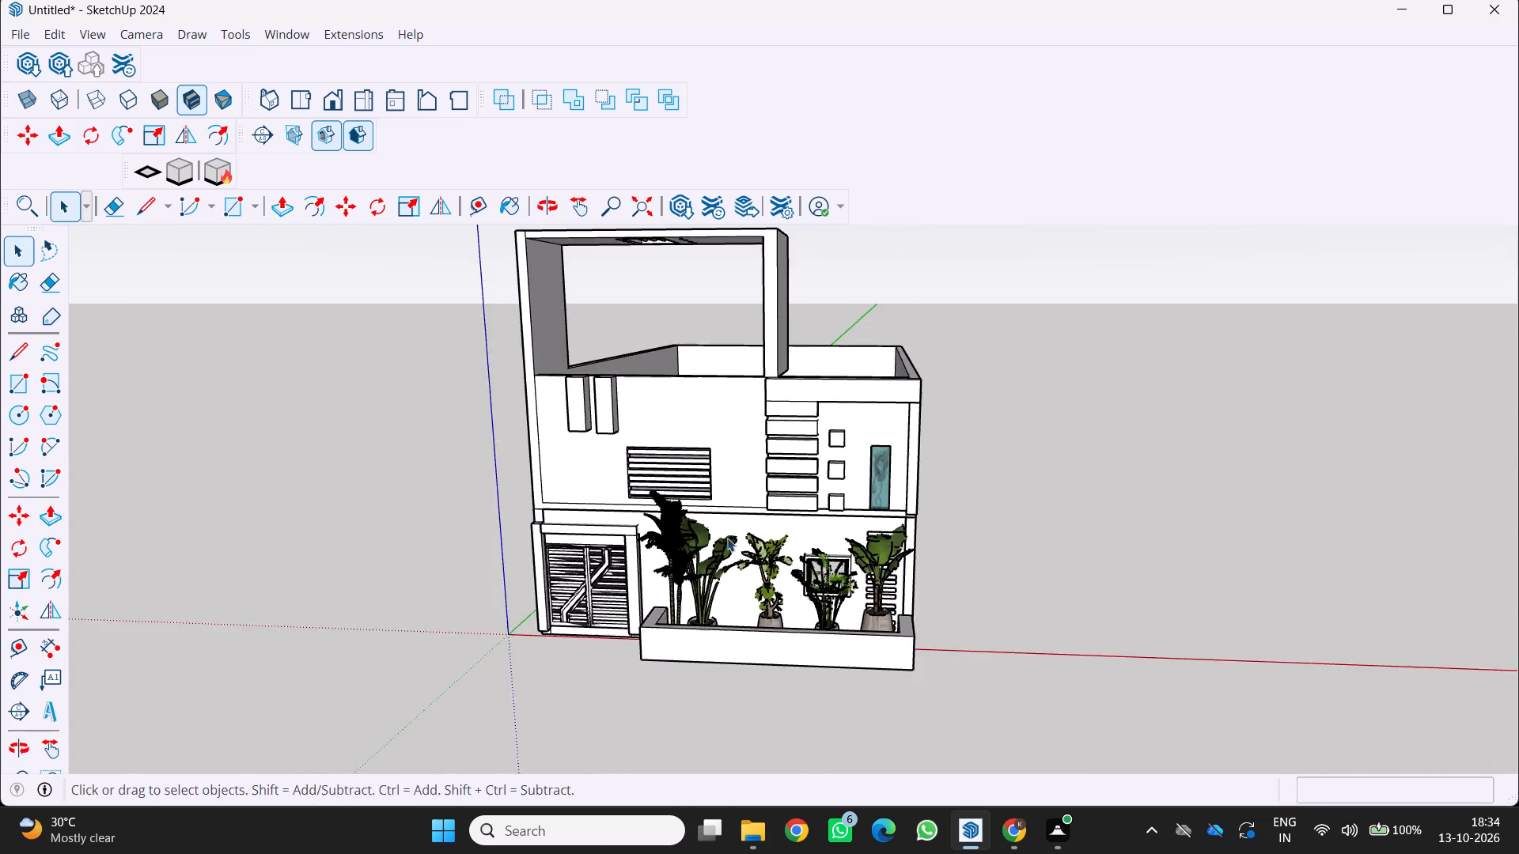
pyautogui.moveTo(721, 501); pyautogui.dragTo(794, 475, button='middle')
pyautogui.middleClick(795, 475)
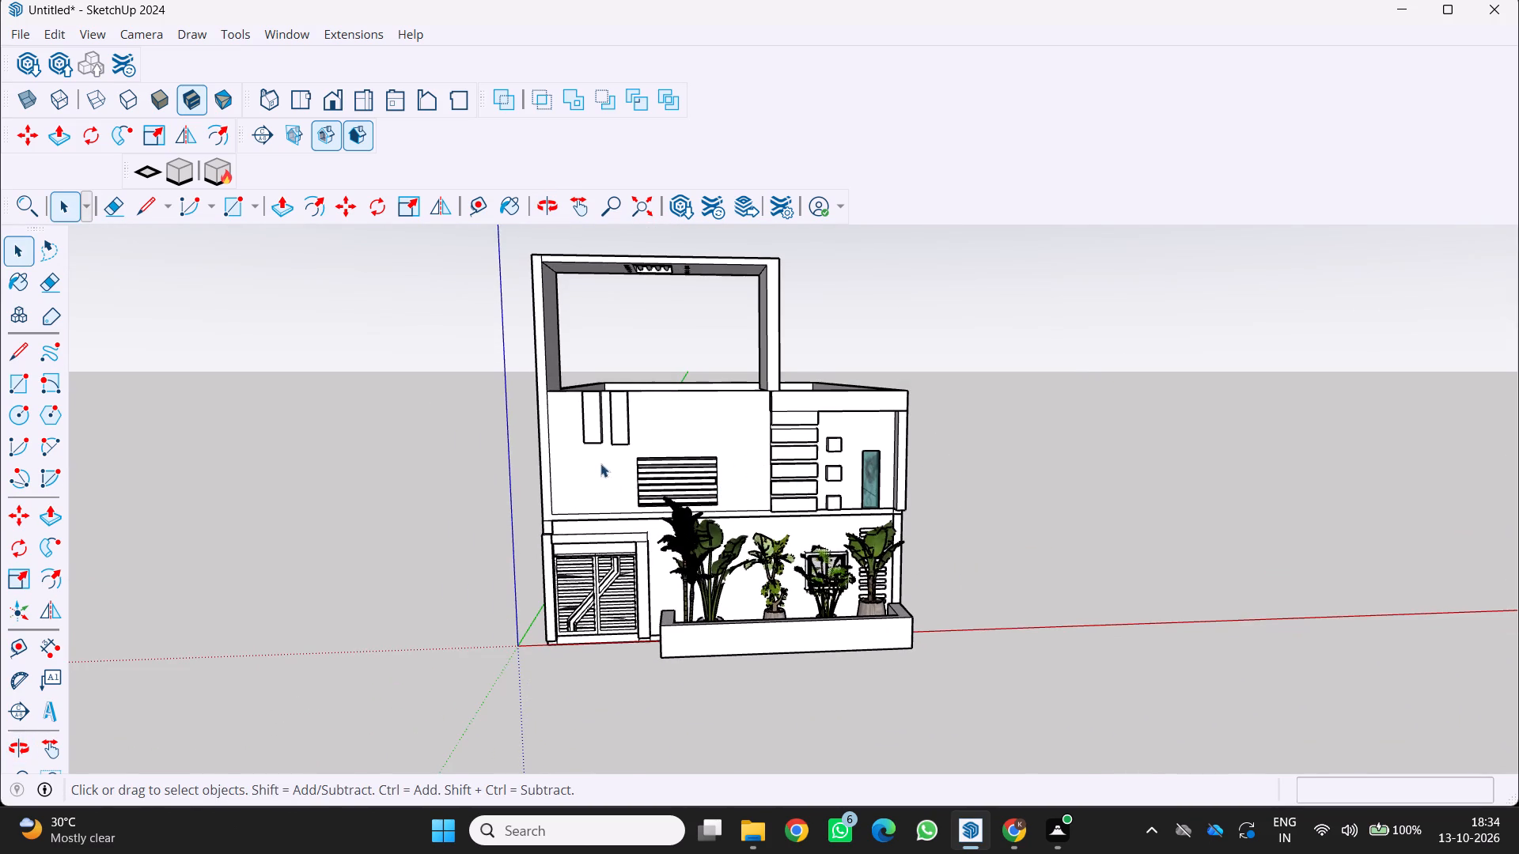
pyautogui.scroll(3, 633, 389)
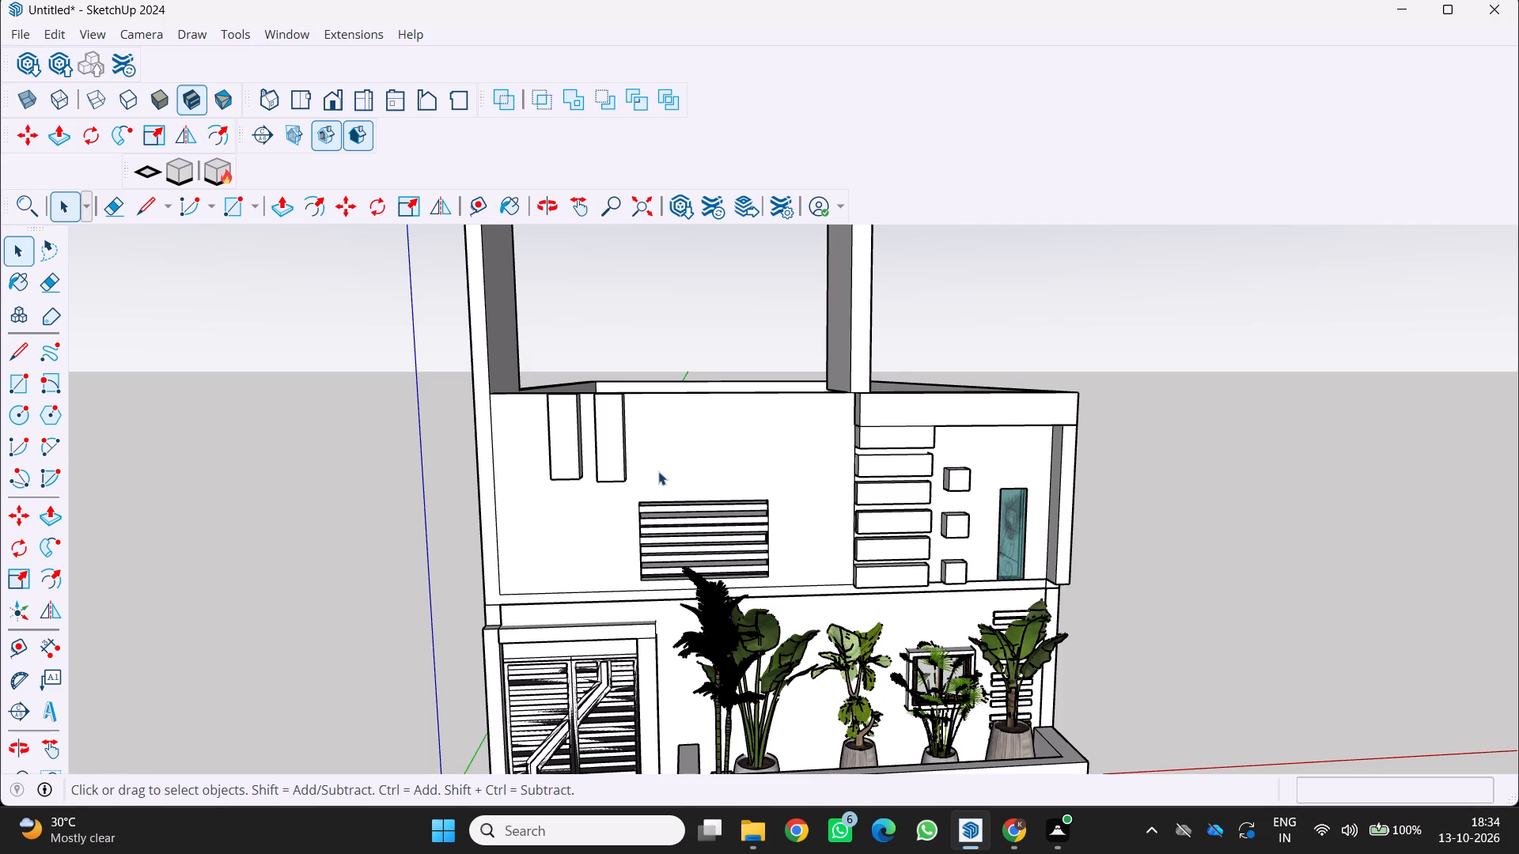
pyautogui.moveTo(672, 430); pyautogui.dragTo(694, 276, button='middle')
pyautogui.scroll(-3, 707, 300)
pyautogui.moveTo(797, 437); pyautogui.dragTo(447, 715, button='middle')
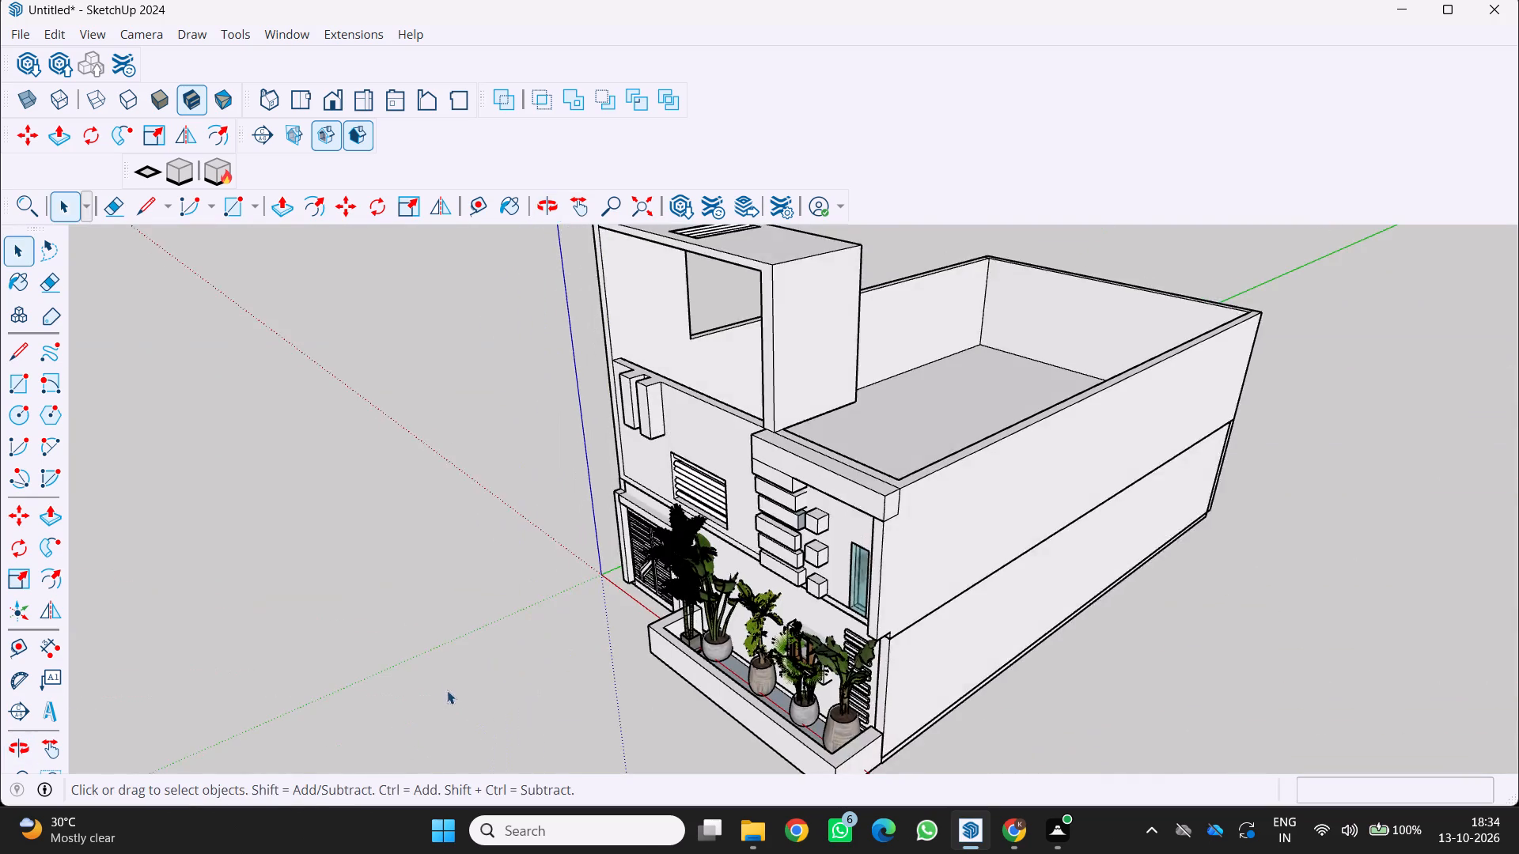
pyautogui.scroll(2, 448, 683)
pyautogui.scroll(-1, 478, 663)
pyautogui.moveTo(476, 663); pyautogui.dragTo(670, 679, button='middle')
pyautogui.scroll(-3, 721, 587)
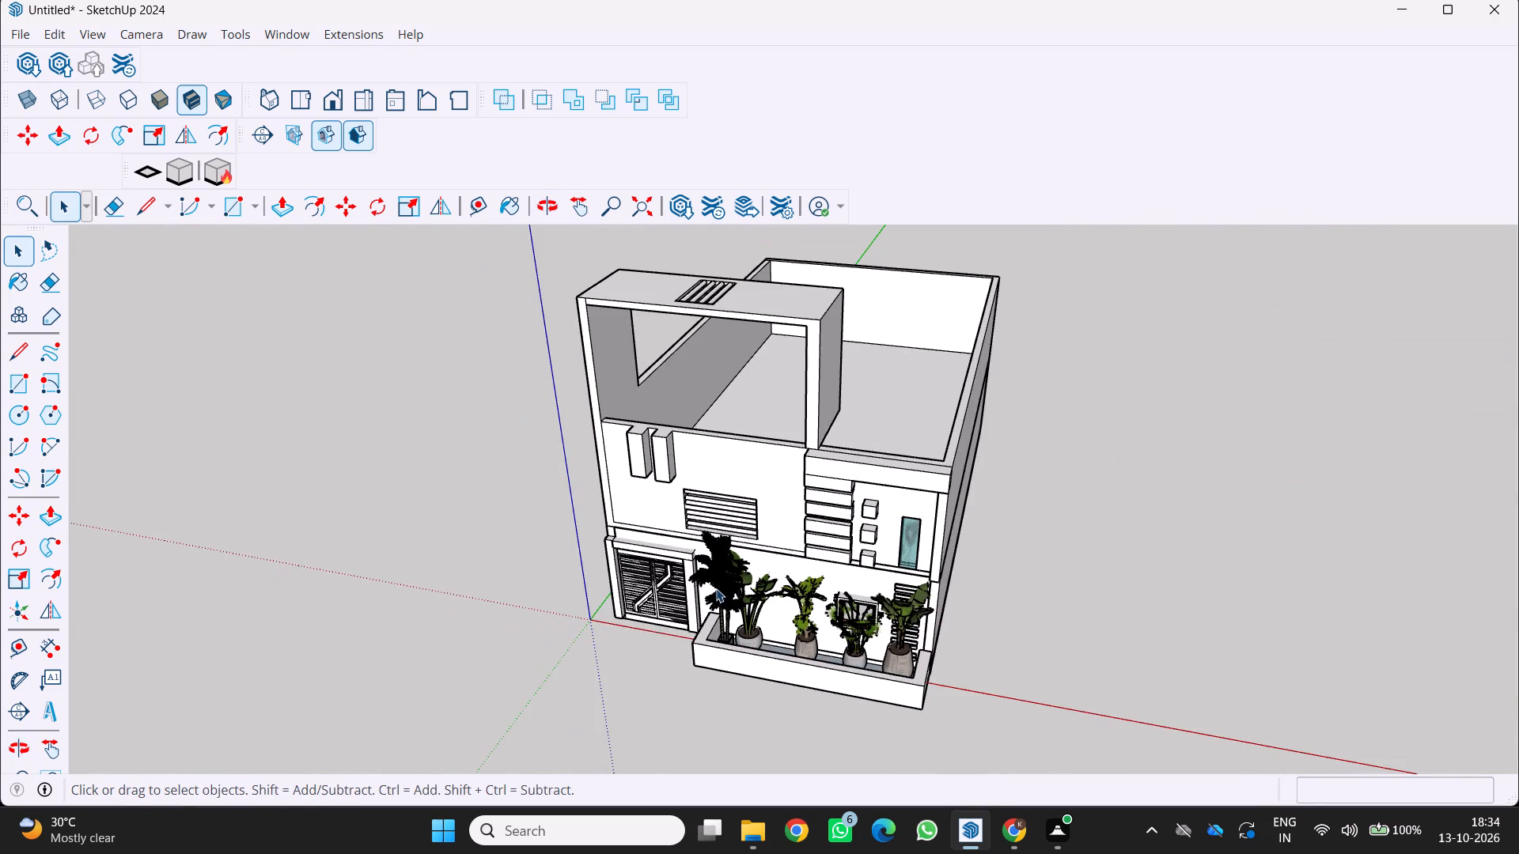
pyautogui.moveTo(710, 579); pyautogui.dragTo(787, 463, button='middle')
pyautogui.middleClick(788, 461)
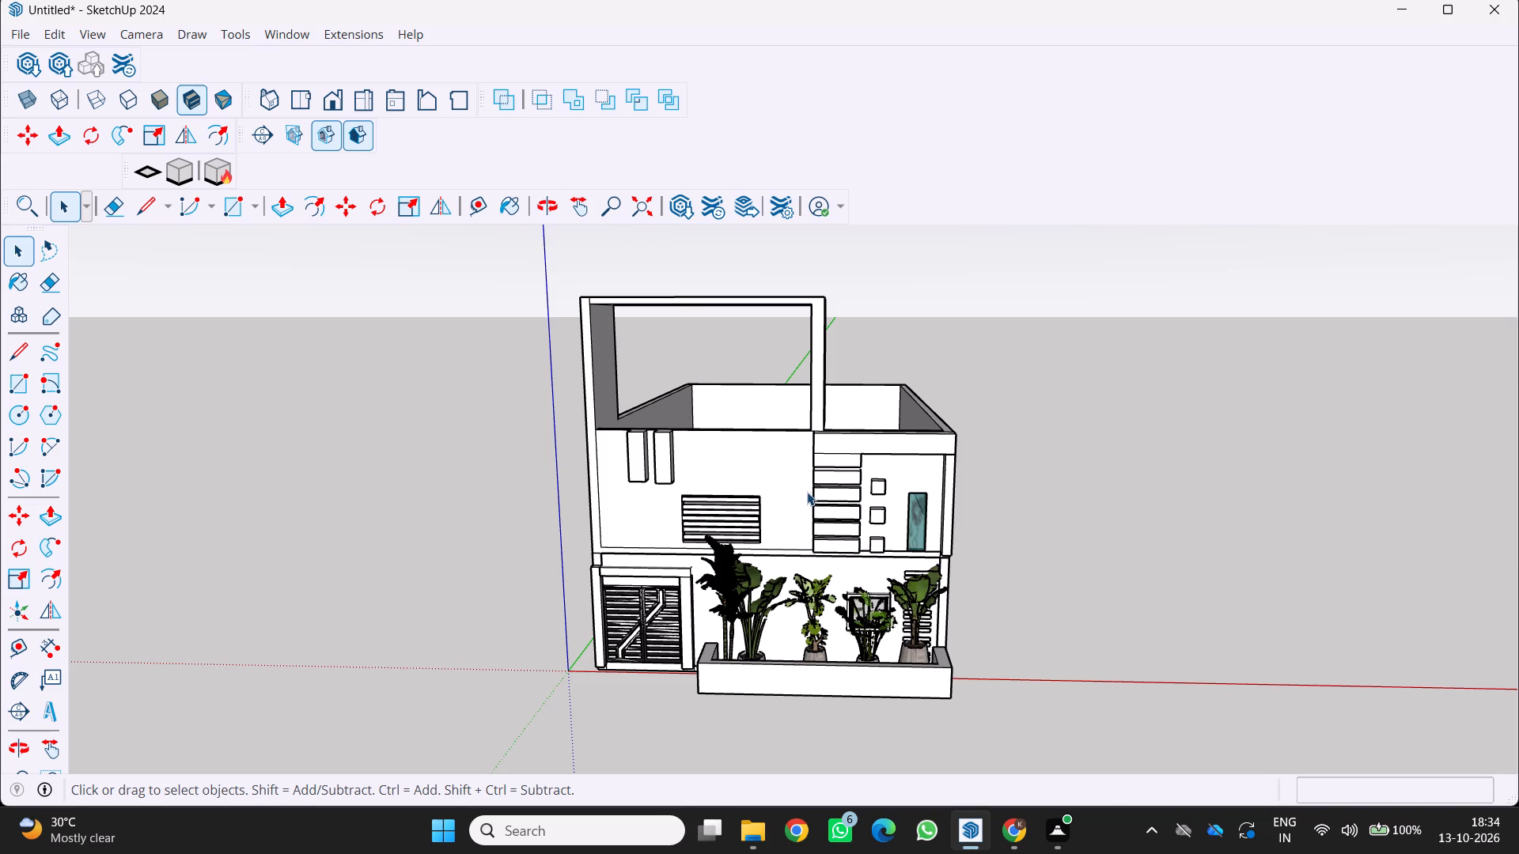
pyautogui.scroll(-1, 566, 659)
pyautogui.moveTo(636, 599); pyautogui.dragTo(698, 700, button='middle')
pyautogui.scroll(-1, 701, 705)
pyautogui.scroll(2, 743, 701)
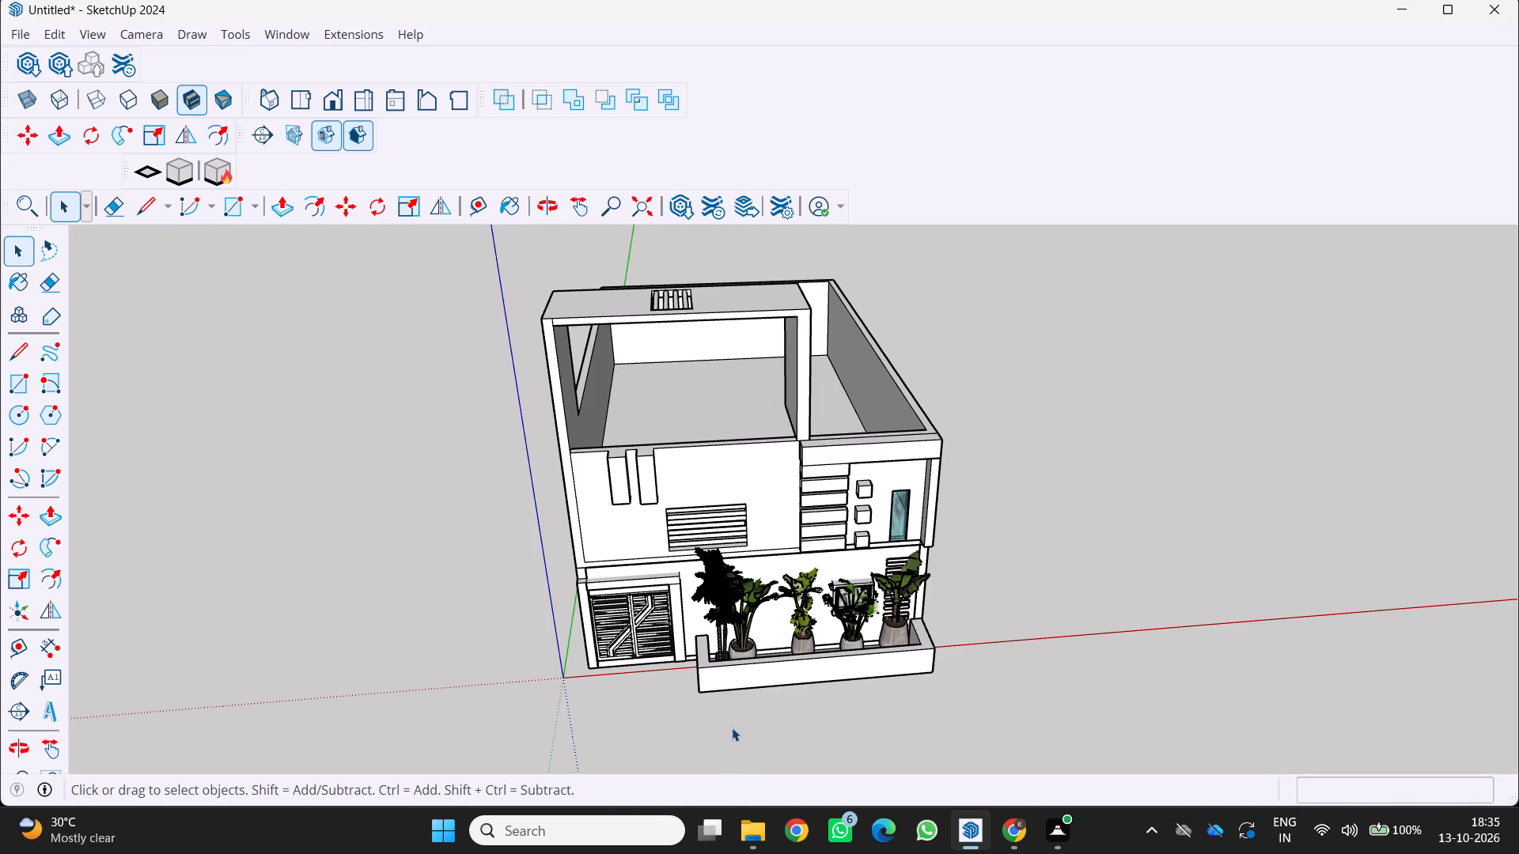
pyautogui.scroll(-1, 733, 719)
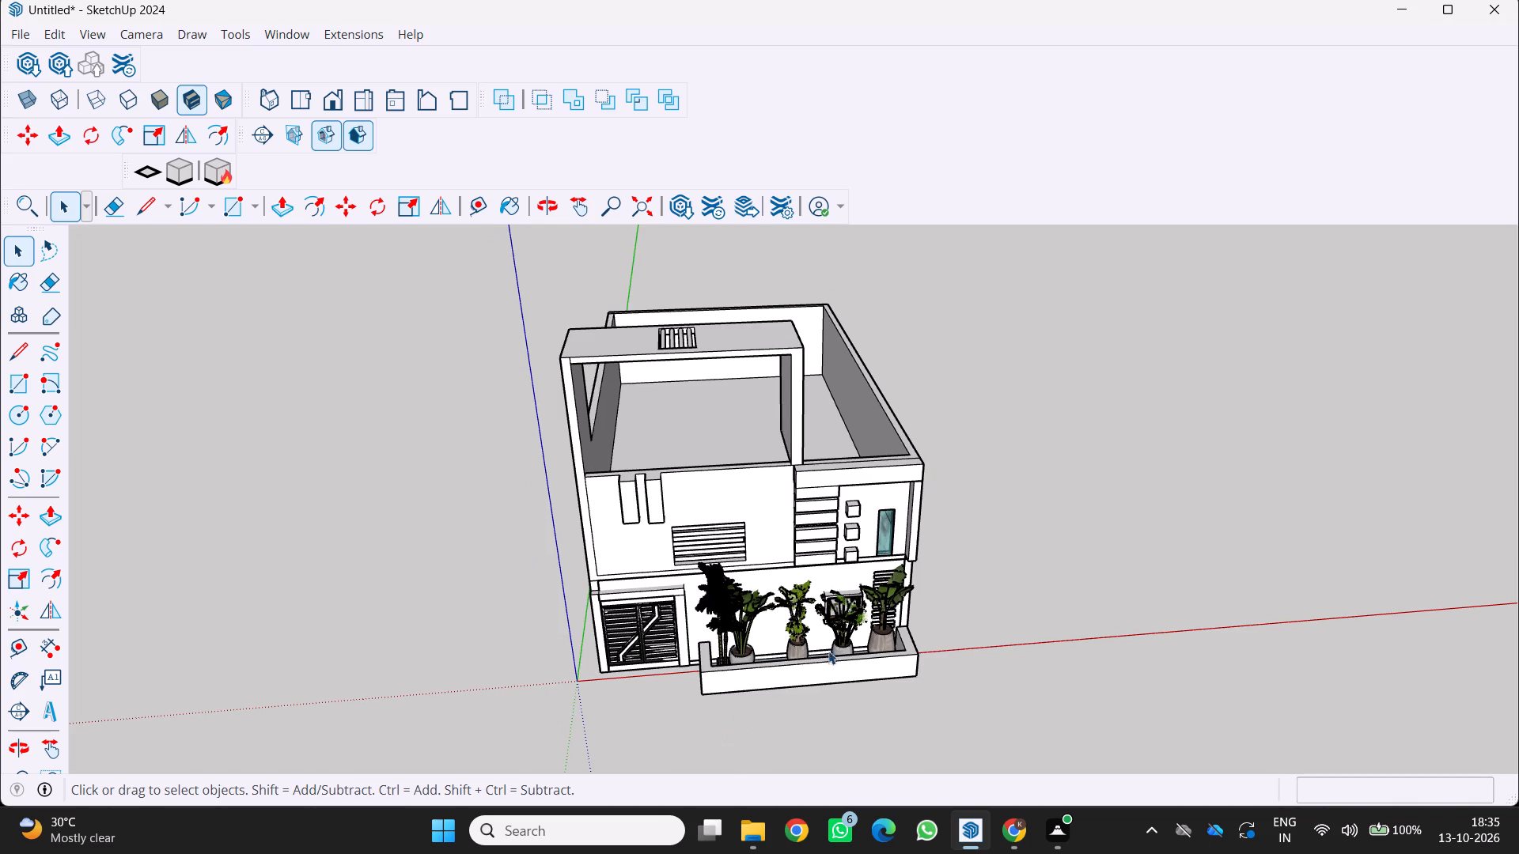
pyautogui.scroll(-1, 835, 641)
pyautogui.moveTo(835, 640); pyautogui.dragTo(832, 565, button='middle')
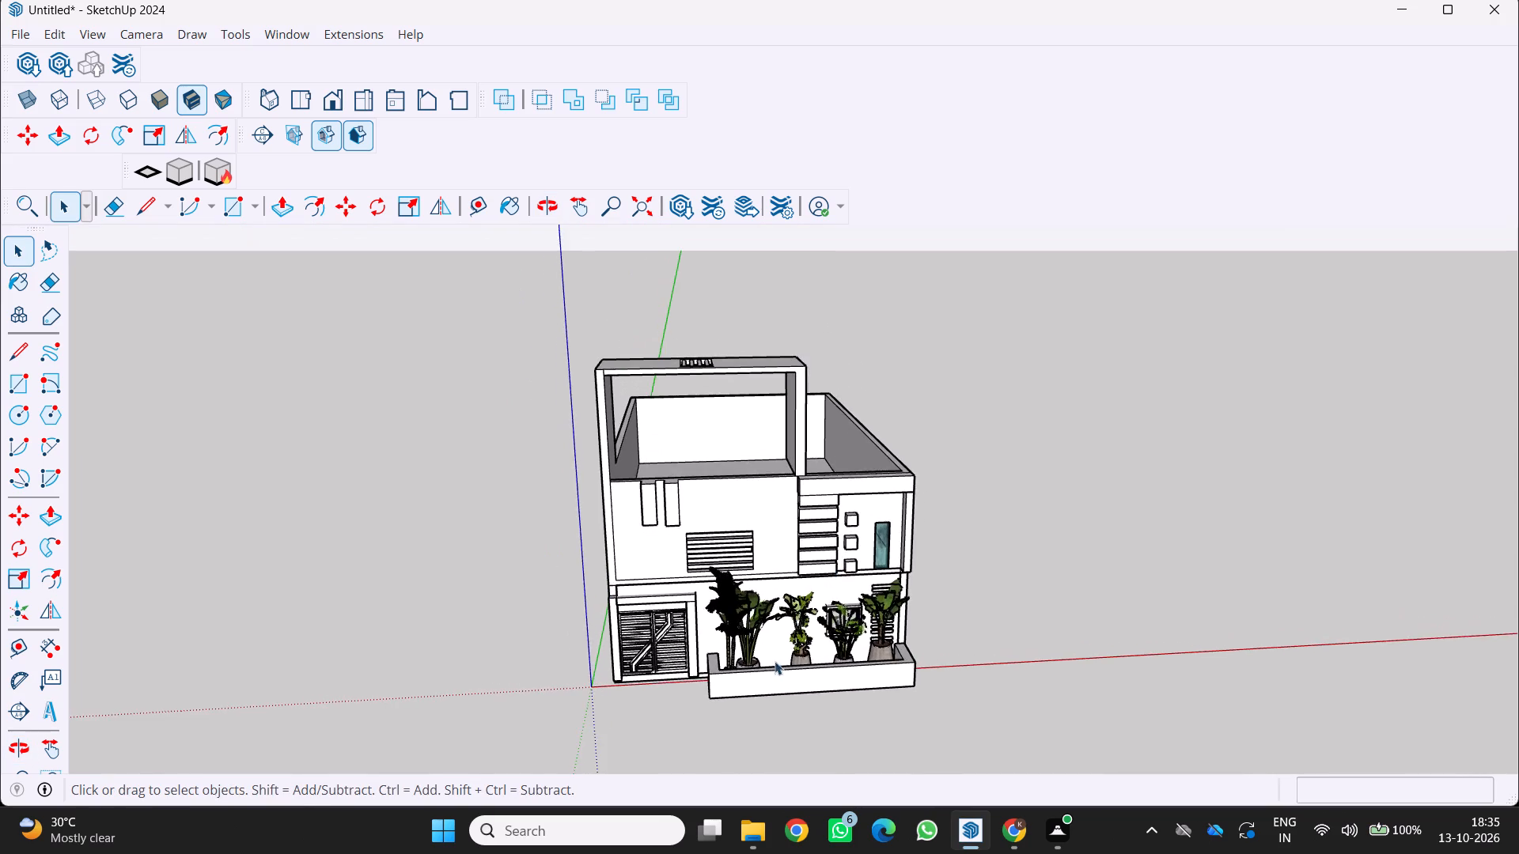
pyautogui.scroll(2, 770, 671)
pyautogui.scroll(2, 824, 633)
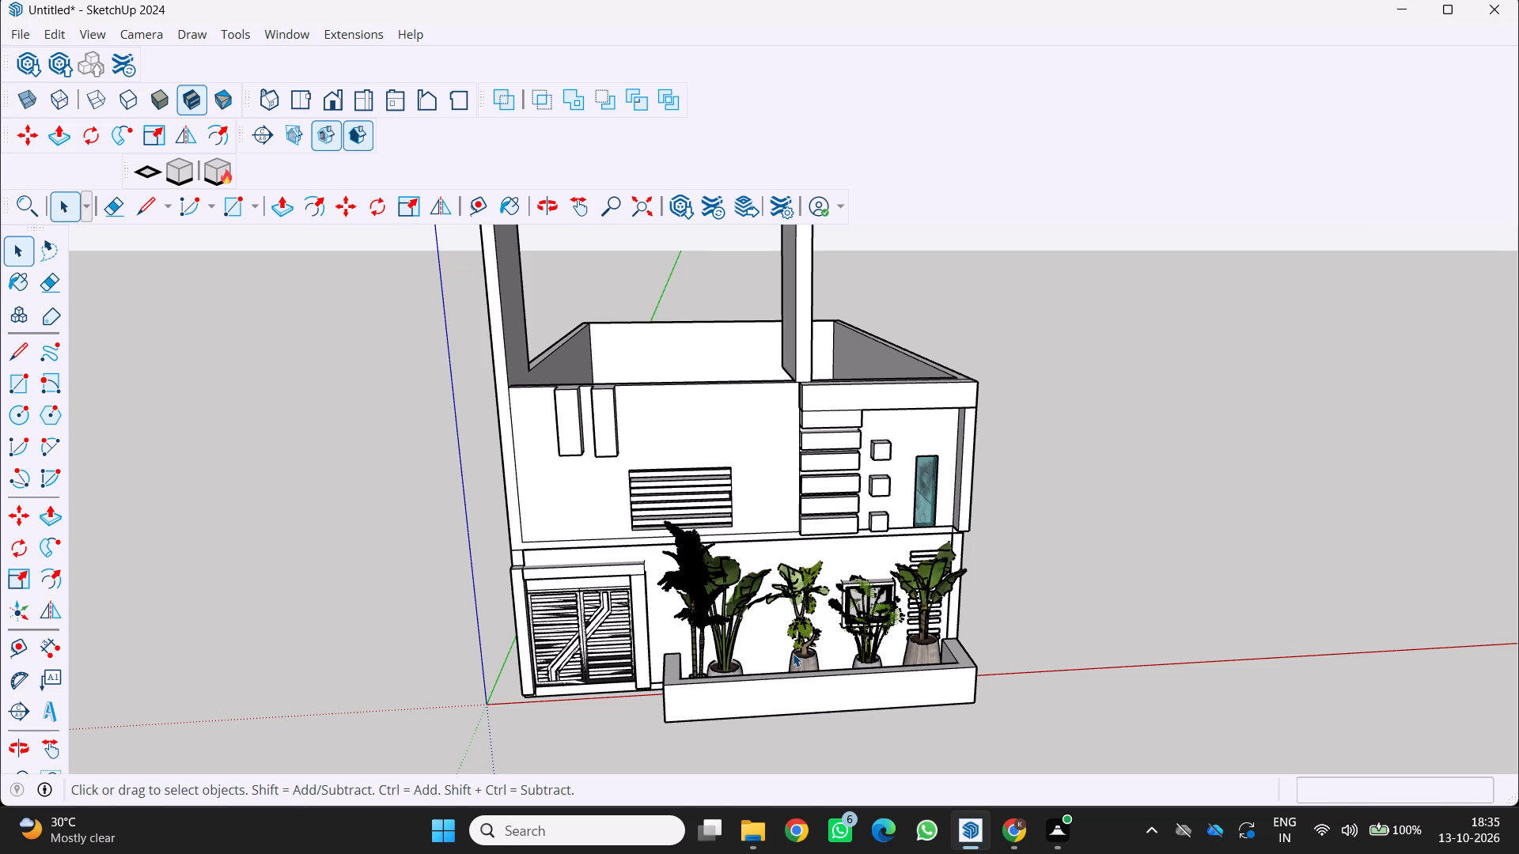
pyautogui.scroll(-3, 793, 653)
pyautogui.moveTo(783, 658); pyautogui.dragTo(764, 555, button='middle')
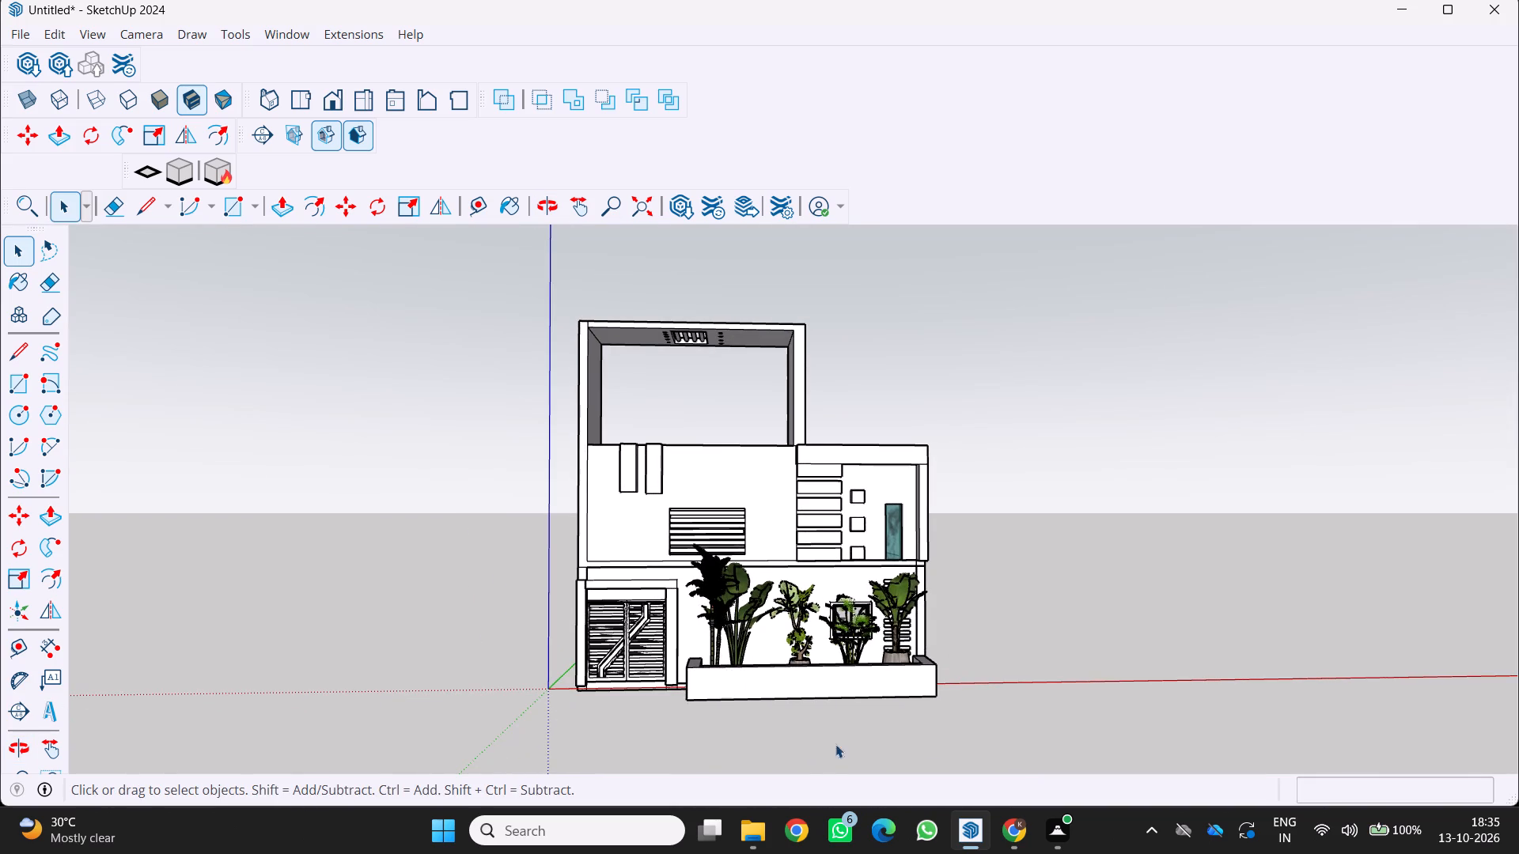
pyautogui.scroll(-1, 850, 699)
pyautogui.press('Escape')
pyautogui.moveTo(525, 657); pyautogui.dragTo(525, 716, button='middle')
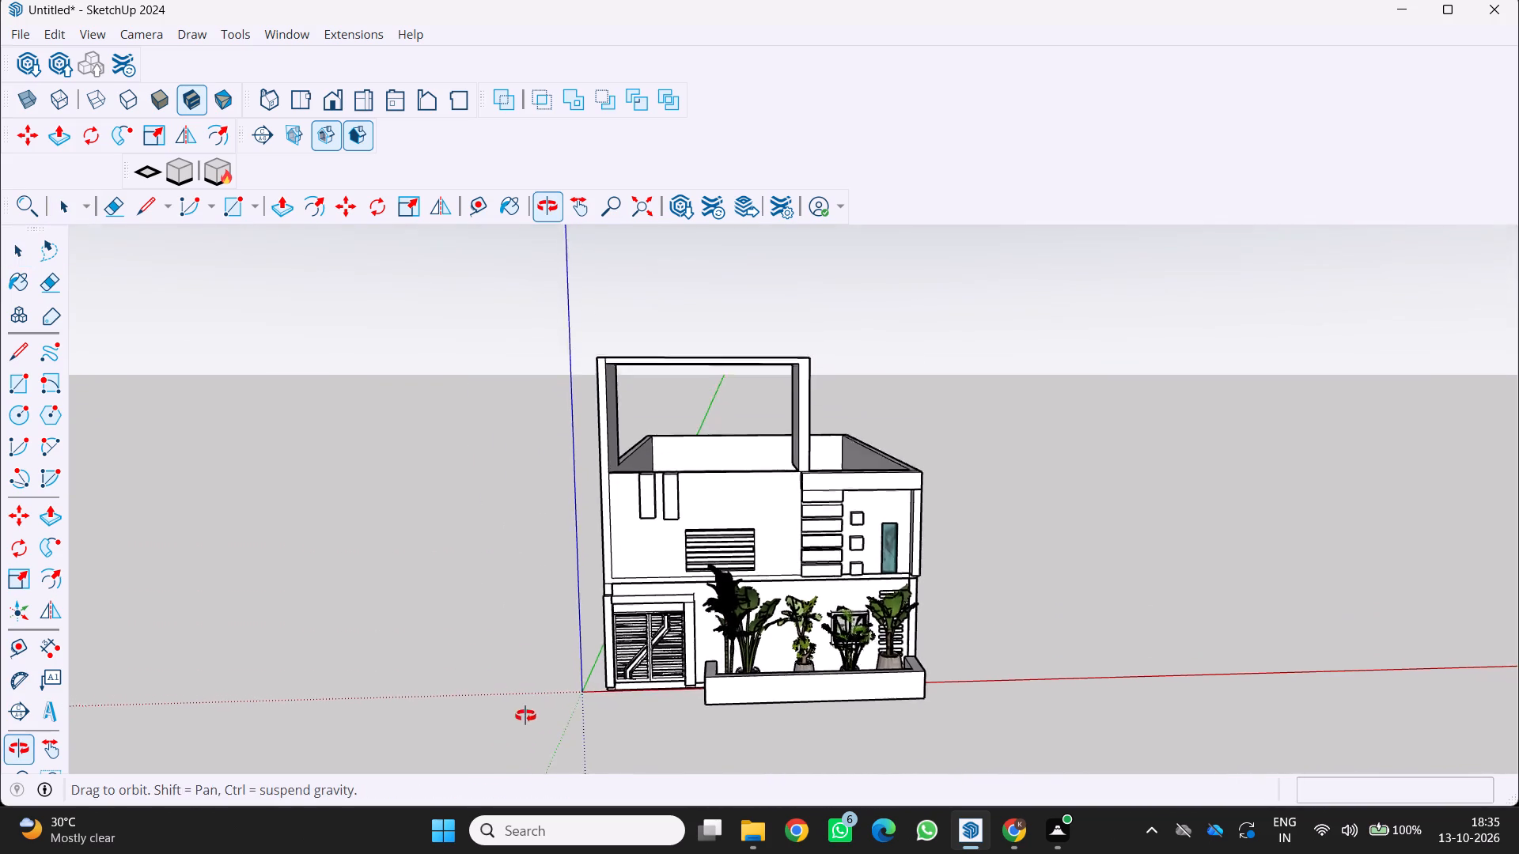
pyautogui.moveTo(525, 716); pyautogui.dragTo(521, 721, button='middle')
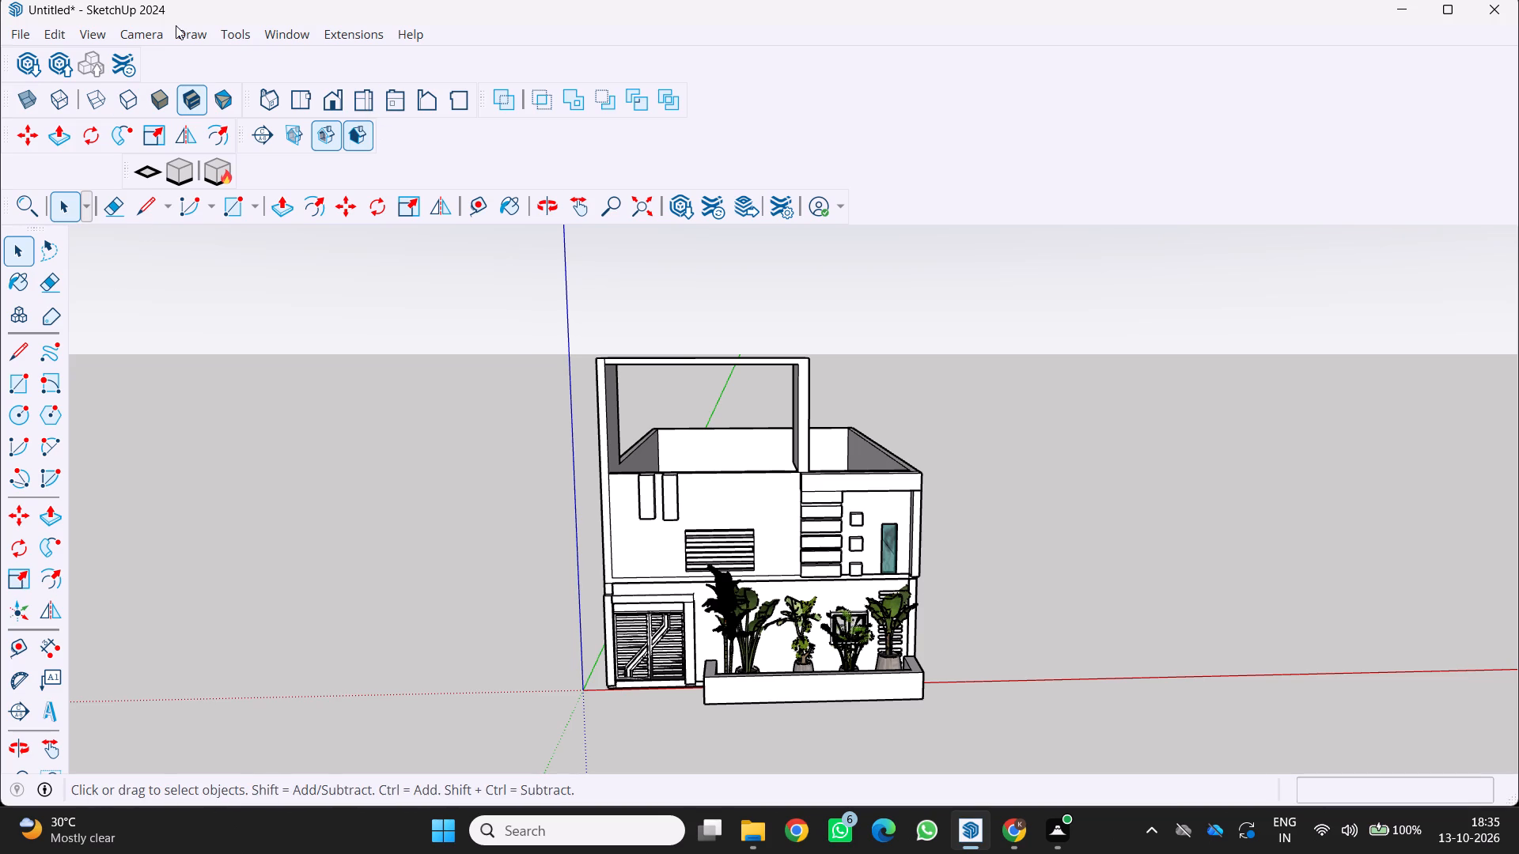
# Paint the front gate, including its slats and diagonal bars, with the reddish-brown material from the Wood collection.
pyautogui.press('b')
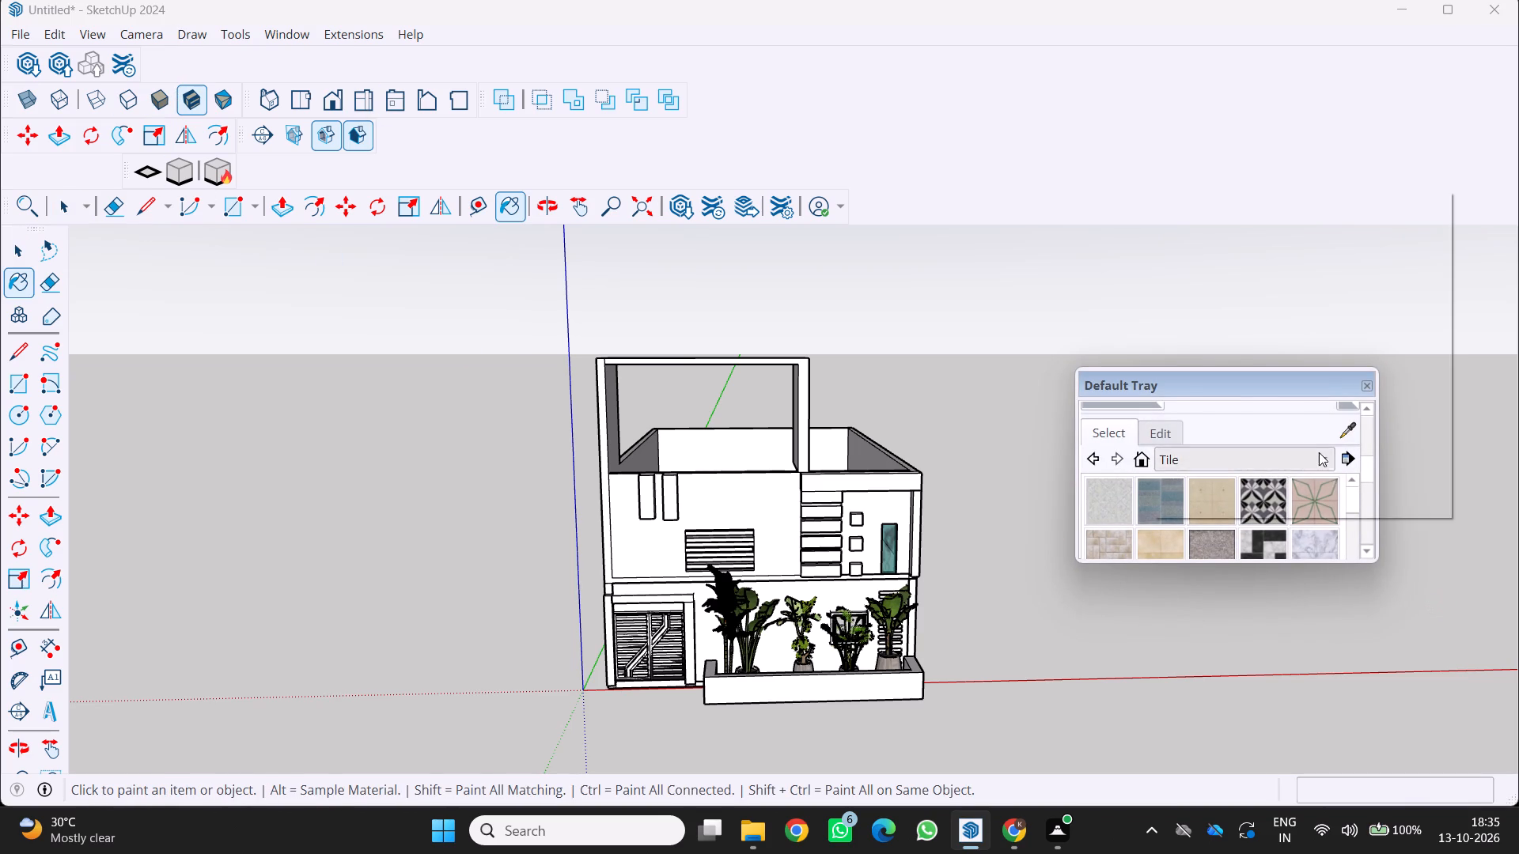
pyautogui.click(1319, 452)
pyautogui.click(1193, 504)
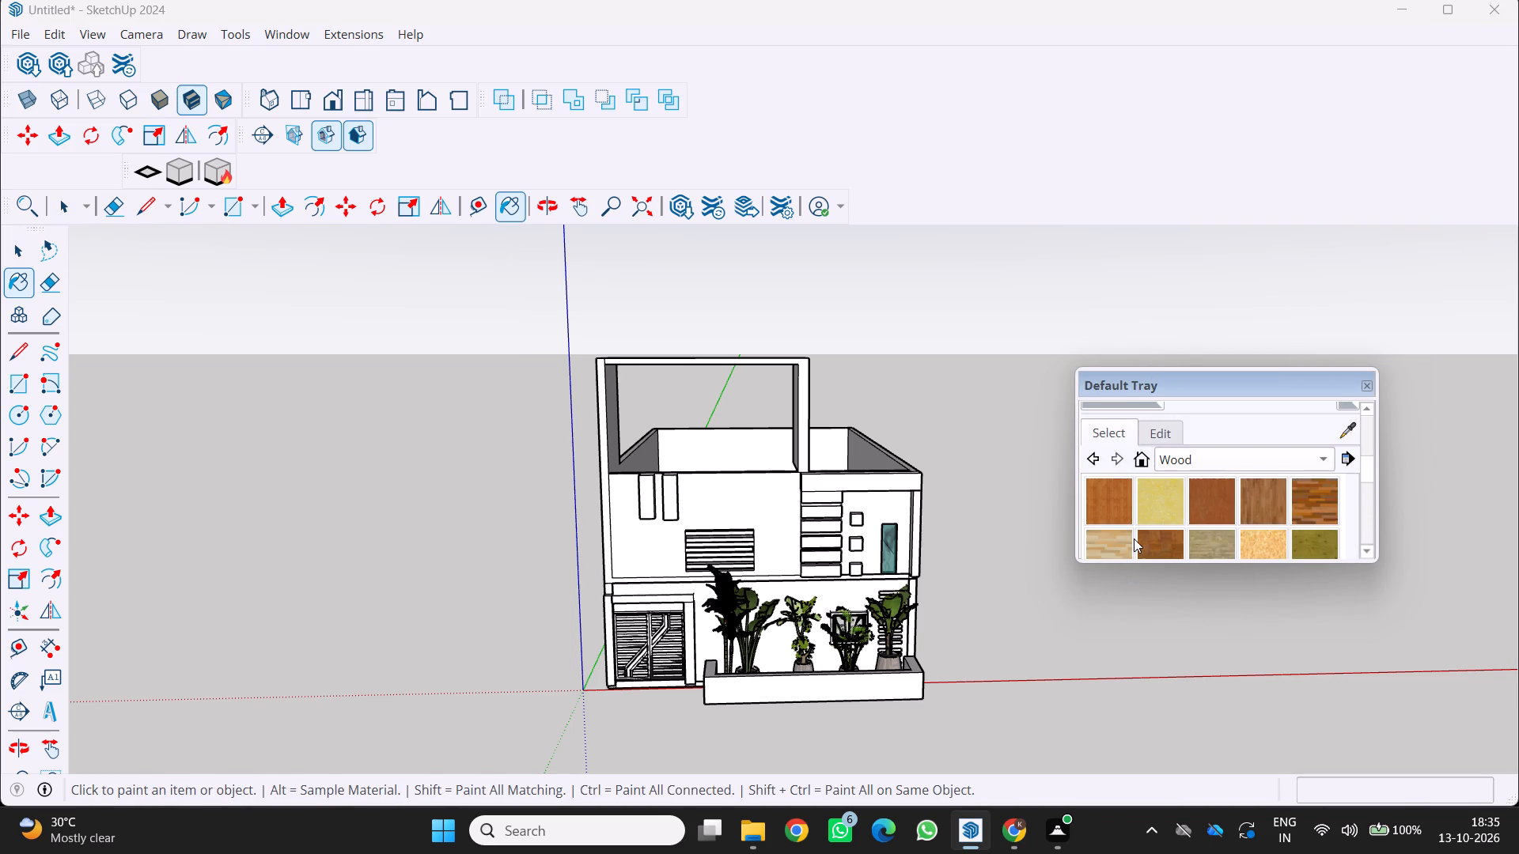
pyautogui.scroll(-4, 1134, 538)
pyautogui.scroll(-6, 1206, 475)
pyautogui.click(1197, 493)
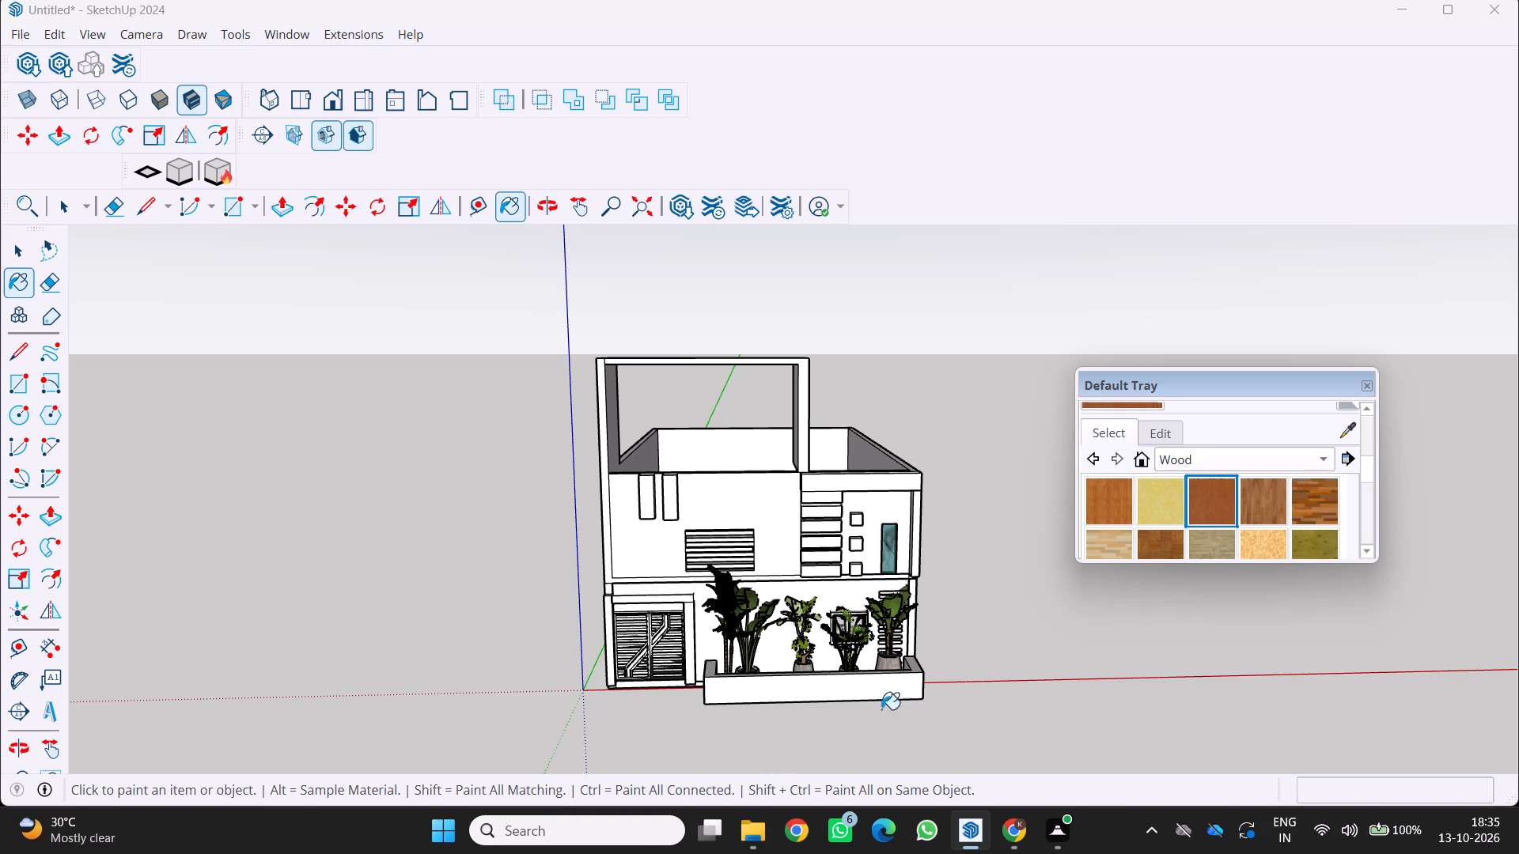
pyautogui.scroll(2, 461, 727)
pyautogui.scroll(2, 653, 694)
pyautogui.click(659, 649)
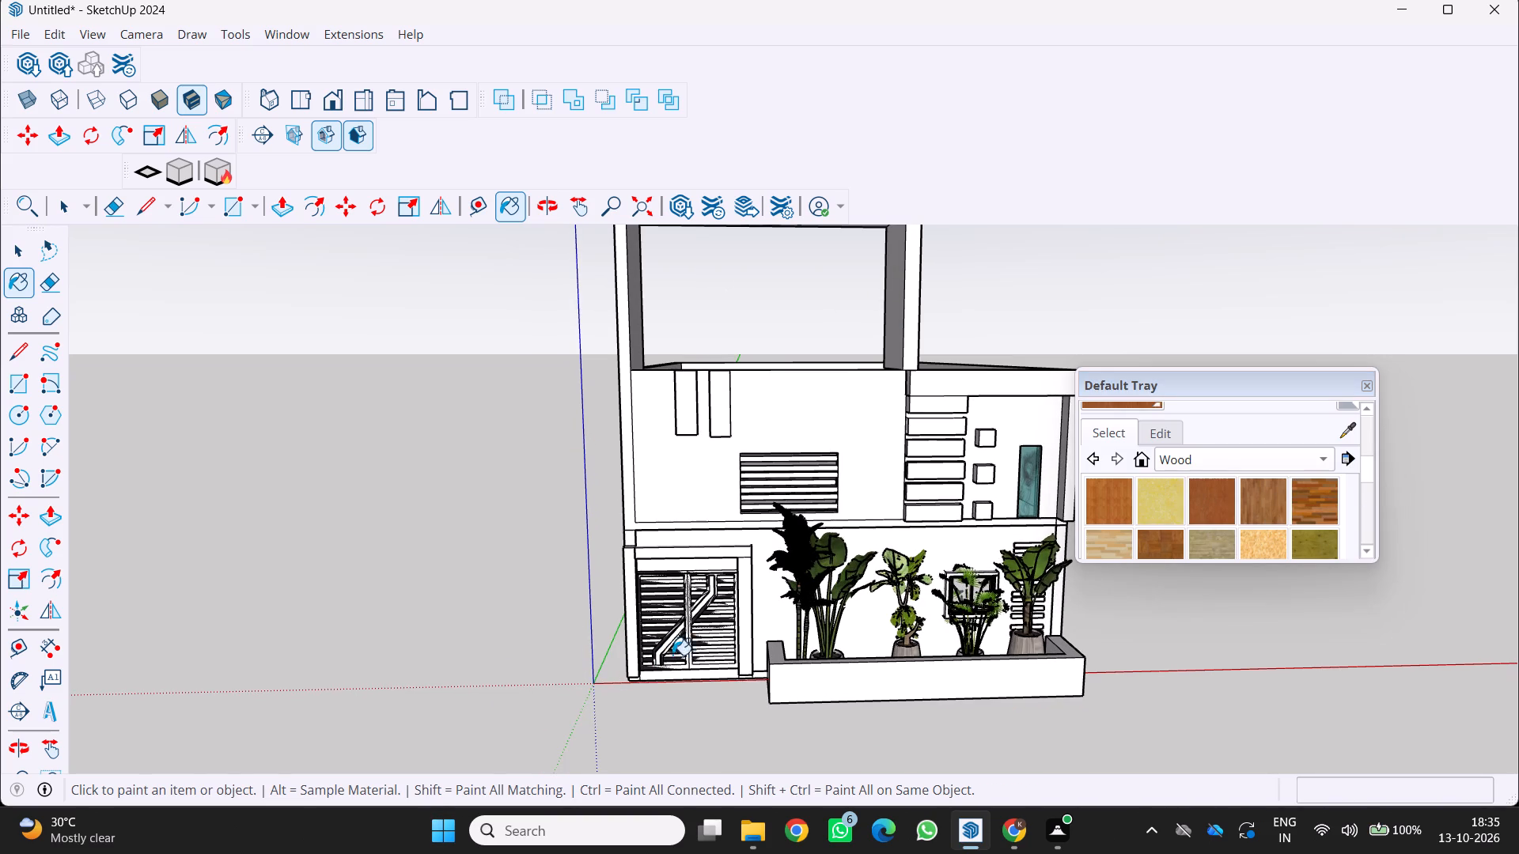
pyautogui.click(683, 637)
pyautogui.scroll(4, 706, 615)
pyautogui.click(699, 625)
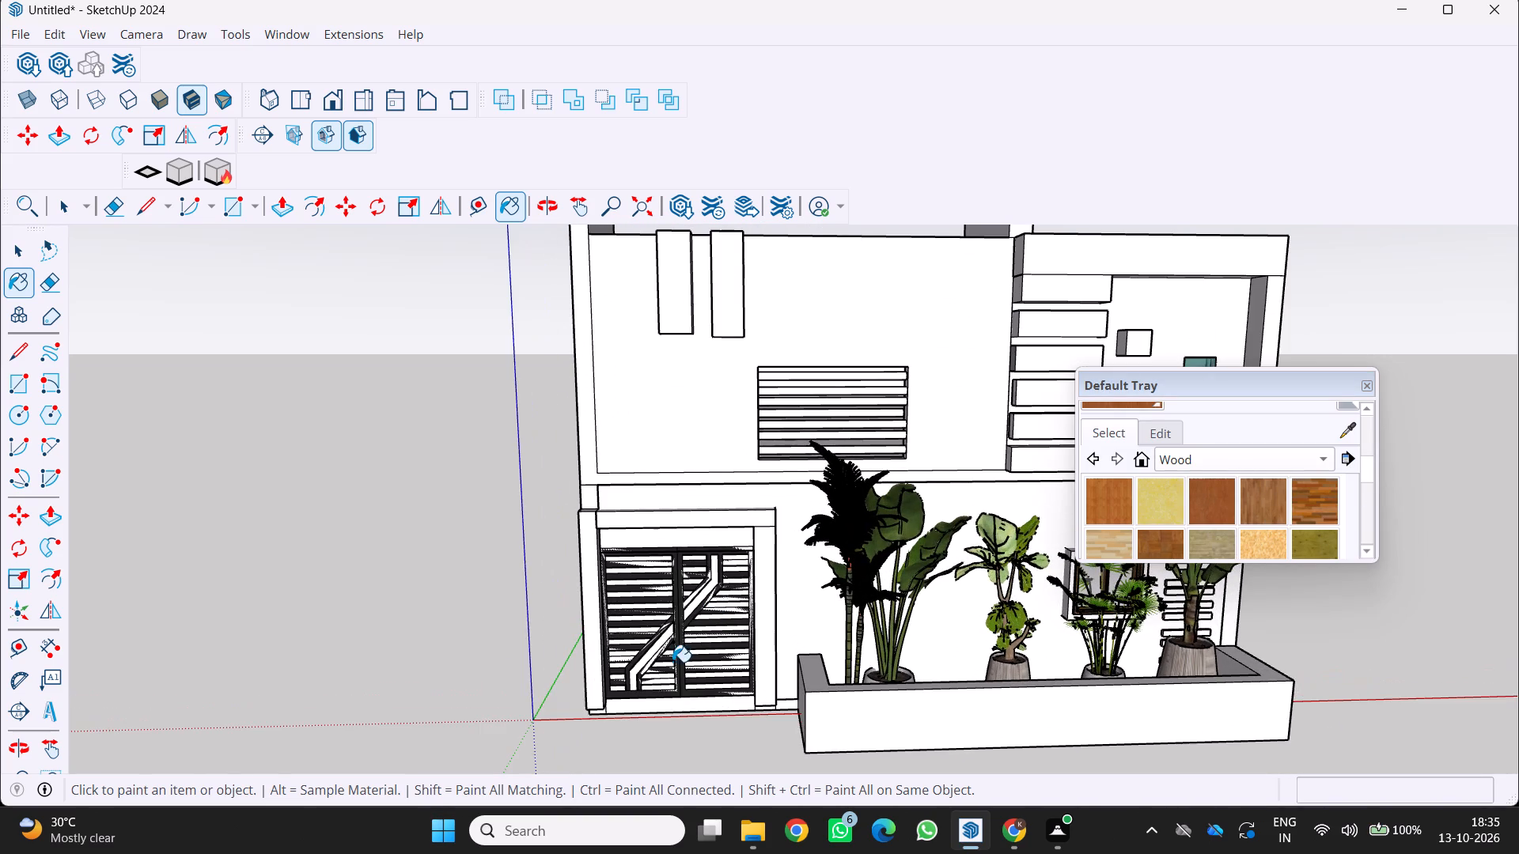
pyautogui.doubleClick(672, 628)
pyautogui.scroll(-3, 672, 628)
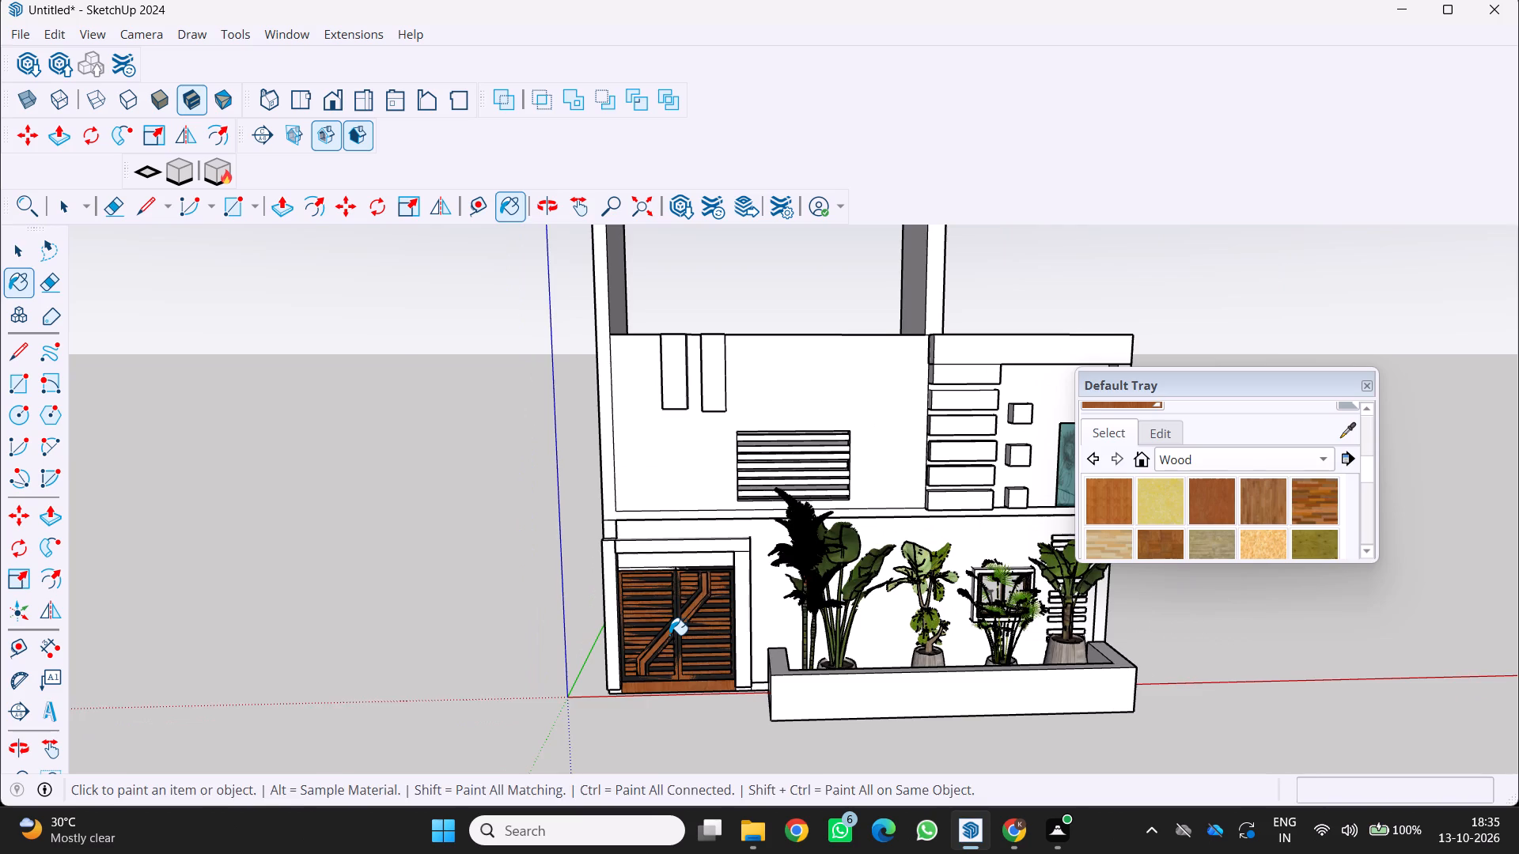
# Examine the house from the front, above and the side to review the wood gate against the facade and planter.
pyautogui.moveTo(669, 635); pyautogui.dragTo(668, 690, button='middle')
pyautogui.middleClick(668, 690)
pyautogui.moveTo(669, 690); pyautogui.dragTo(660, 701, button='middle')
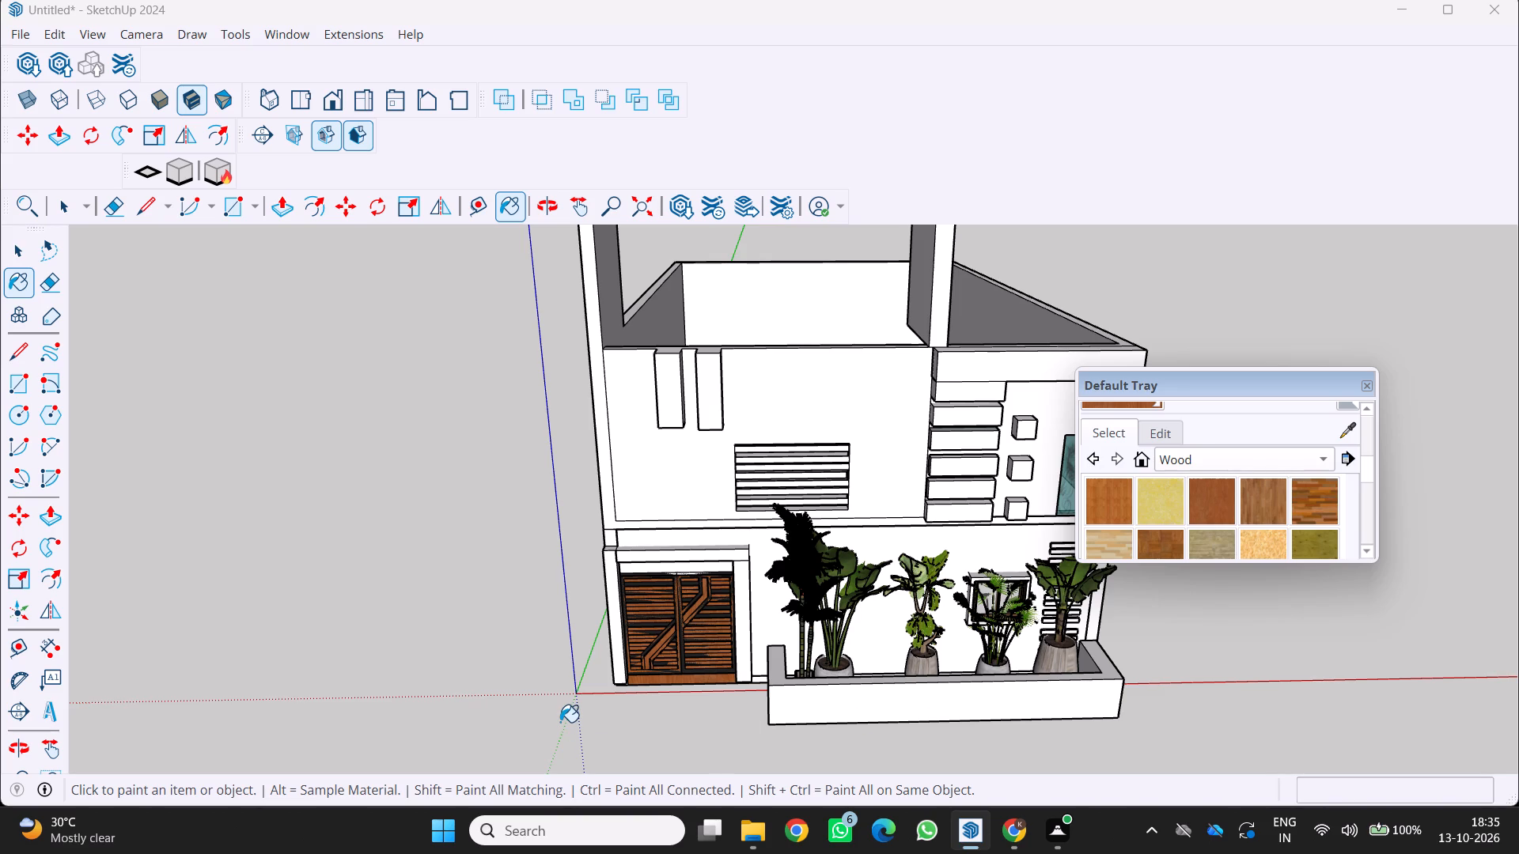
pyautogui.scroll(-2, 560, 722)
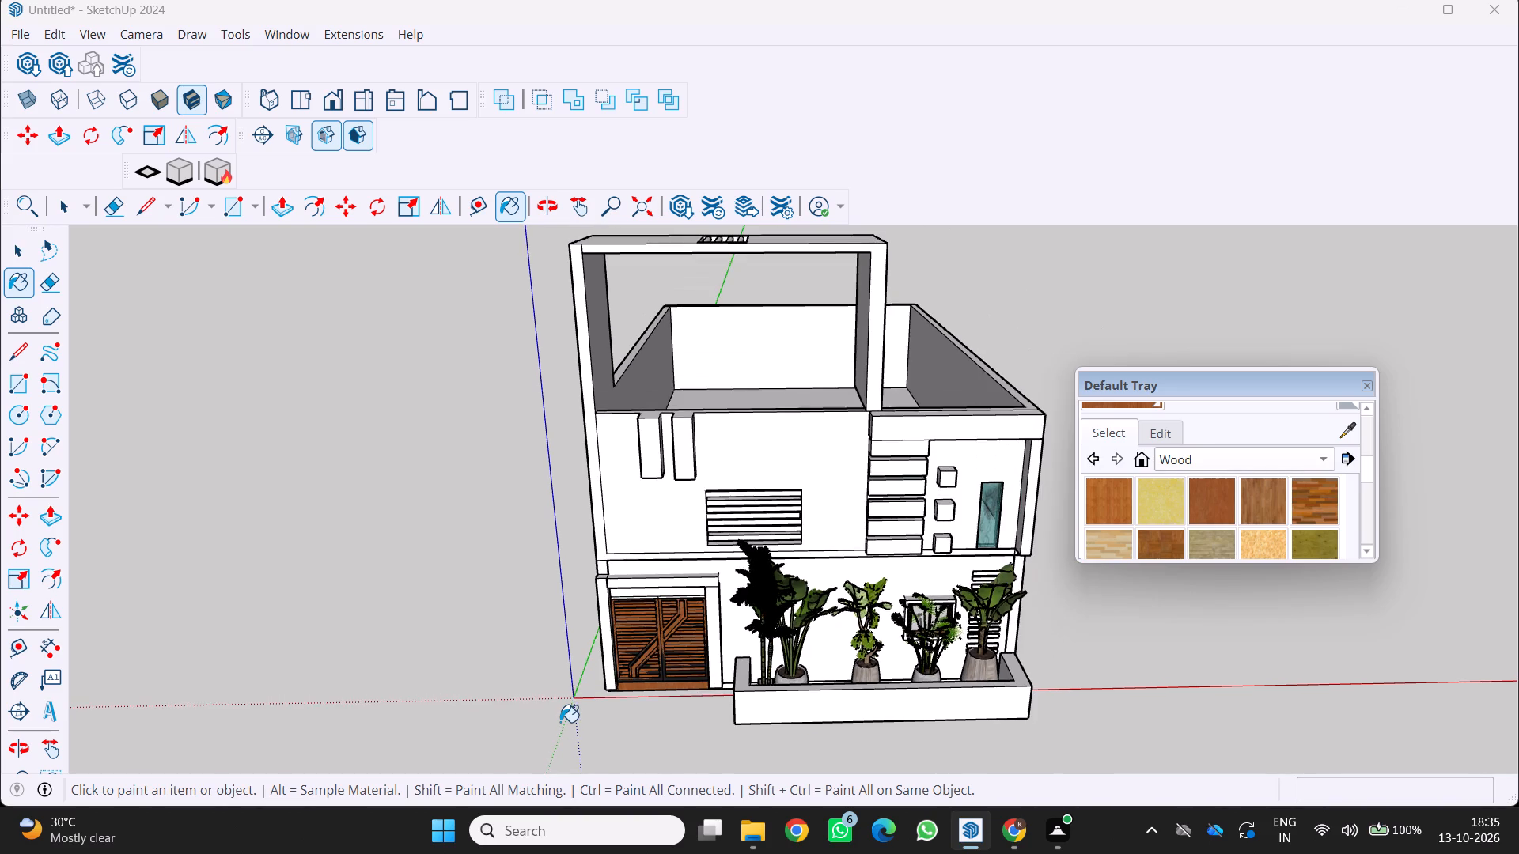
pyautogui.moveTo(560, 722); pyautogui.dragTo(567, 605, button='middle')
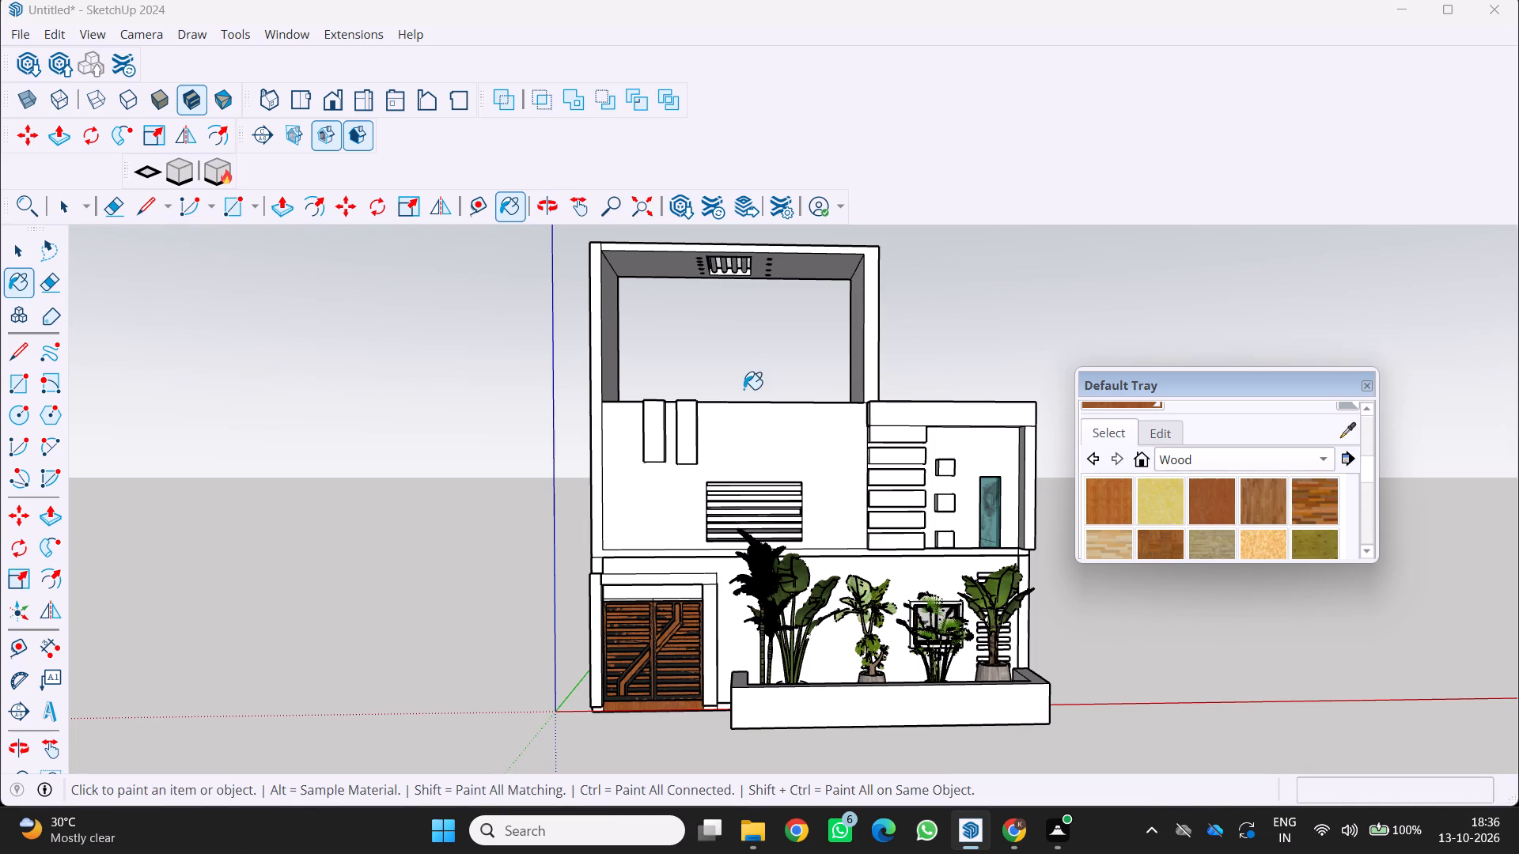
pyautogui.scroll(2, 1244, 516)
pyautogui.scroll(2, 710, 671)
pyautogui.moveTo(738, 679); pyautogui.dragTo(611, 818, button='middle')
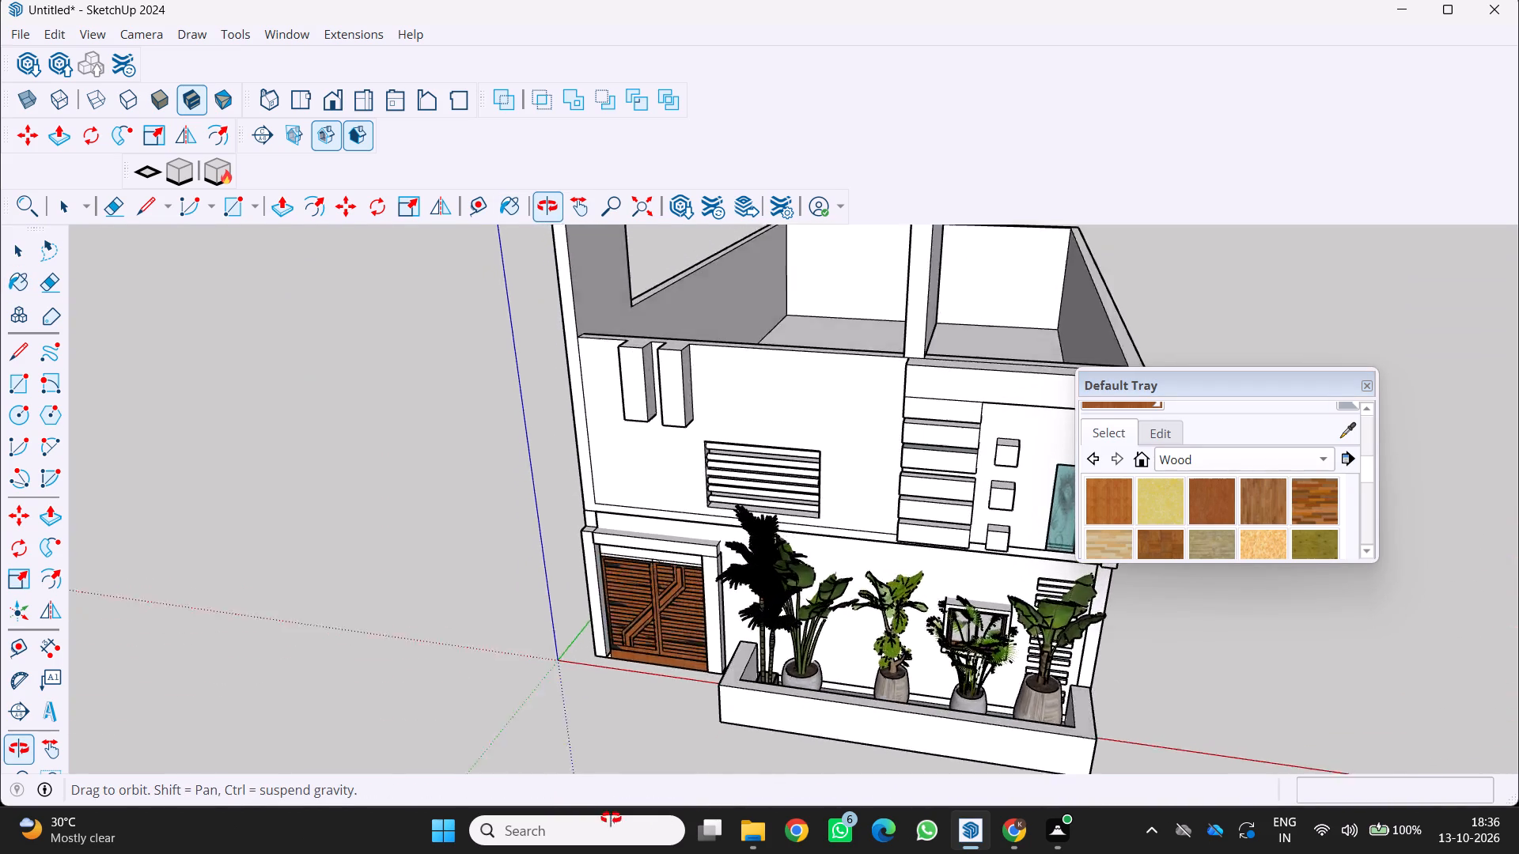
pyautogui.moveTo(611, 818); pyautogui.dragTo(518, 778, button='middle')
pyautogui.scroll(2, 551, 733)
pyautogui.moveTo(554, 733); pyautogui.dragTo(756, 722, button='middle')
pyautogui.scroll(-1, 558, 734)
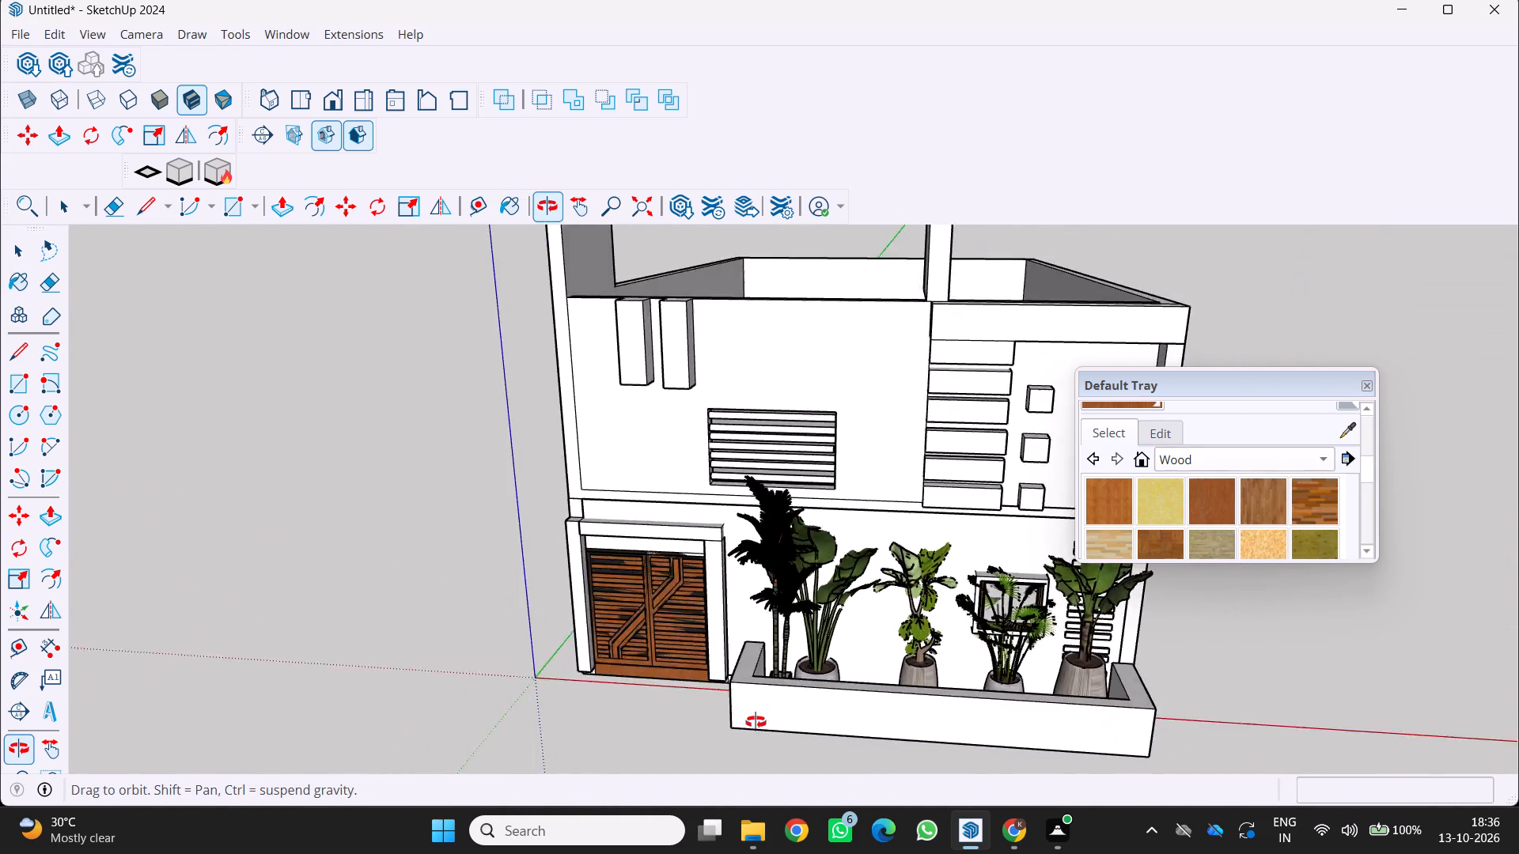
pyautogui.moveTo(756, 722); pyautogui.dragTo(786, 715, button='middle')
pyautogui.scroll(-2, 706, 696)
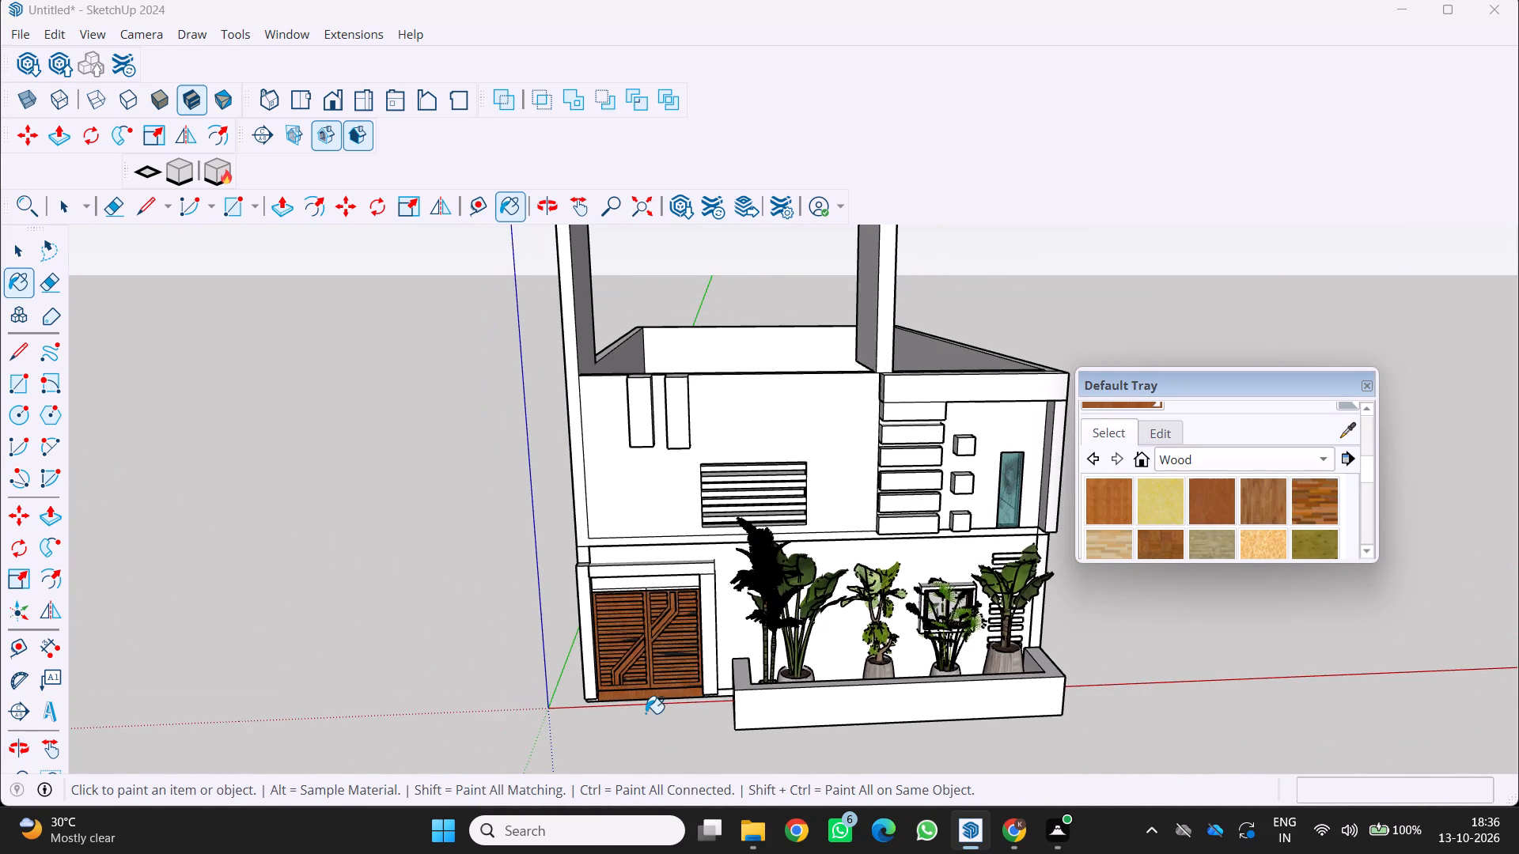
pyautogui.scroll(-4, 641, 716)
pyautogui.moveTo(638, 719); pyautogui.dragTo(638, 634, button='middle')
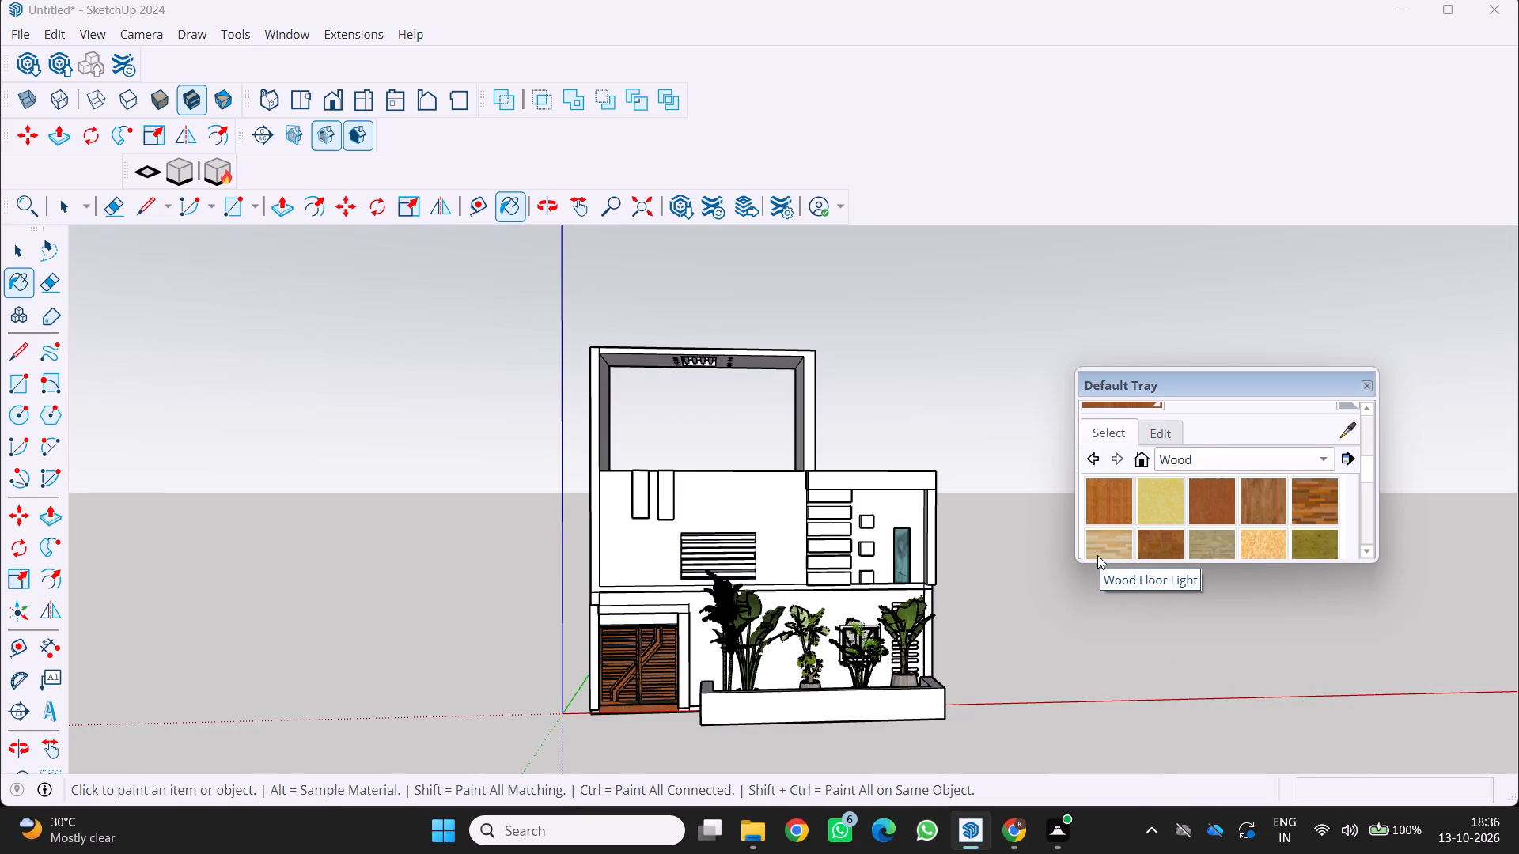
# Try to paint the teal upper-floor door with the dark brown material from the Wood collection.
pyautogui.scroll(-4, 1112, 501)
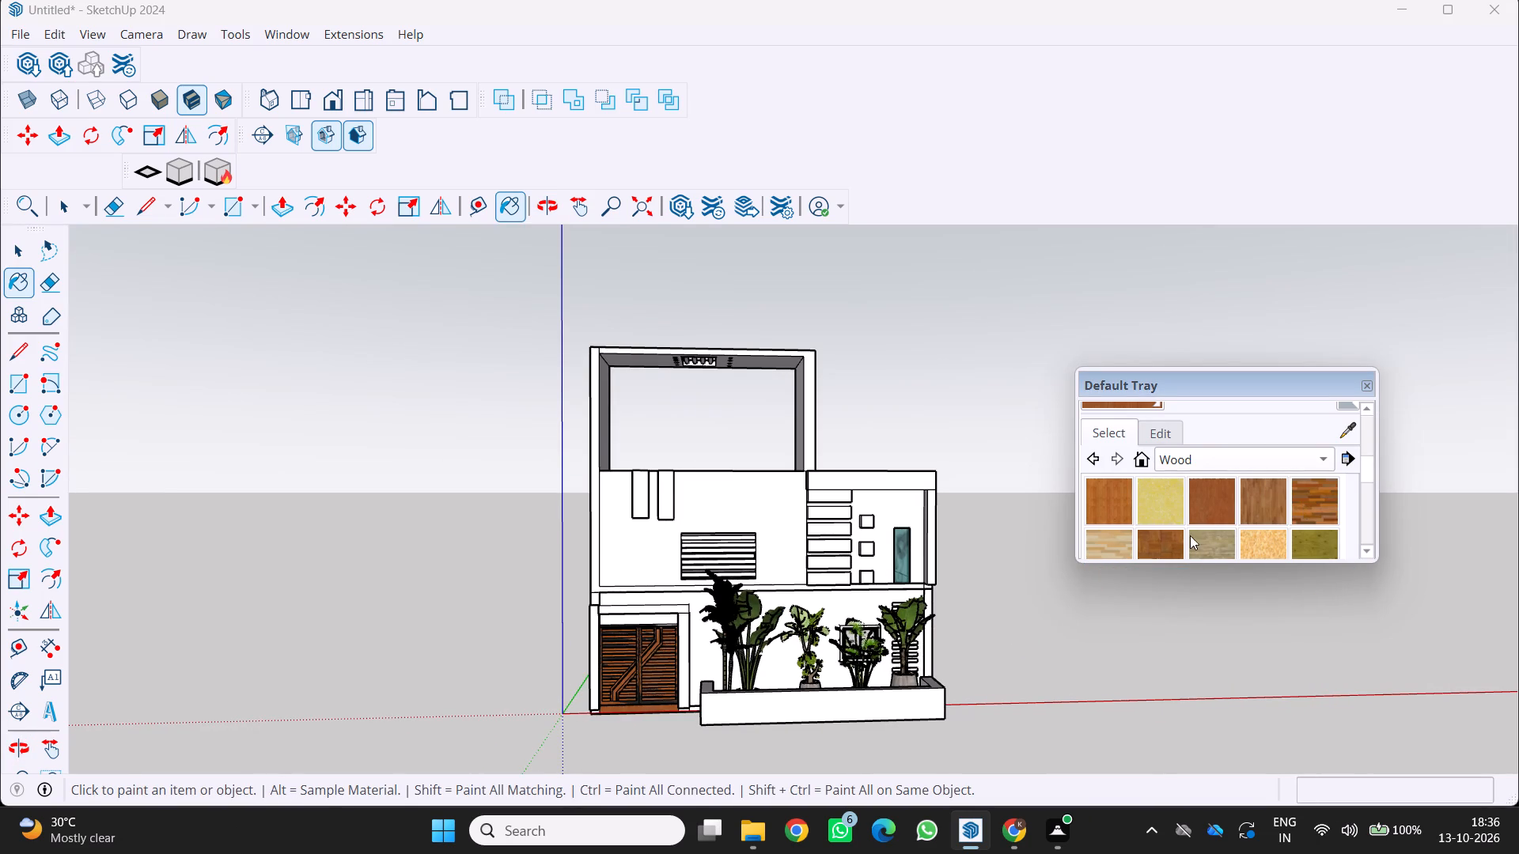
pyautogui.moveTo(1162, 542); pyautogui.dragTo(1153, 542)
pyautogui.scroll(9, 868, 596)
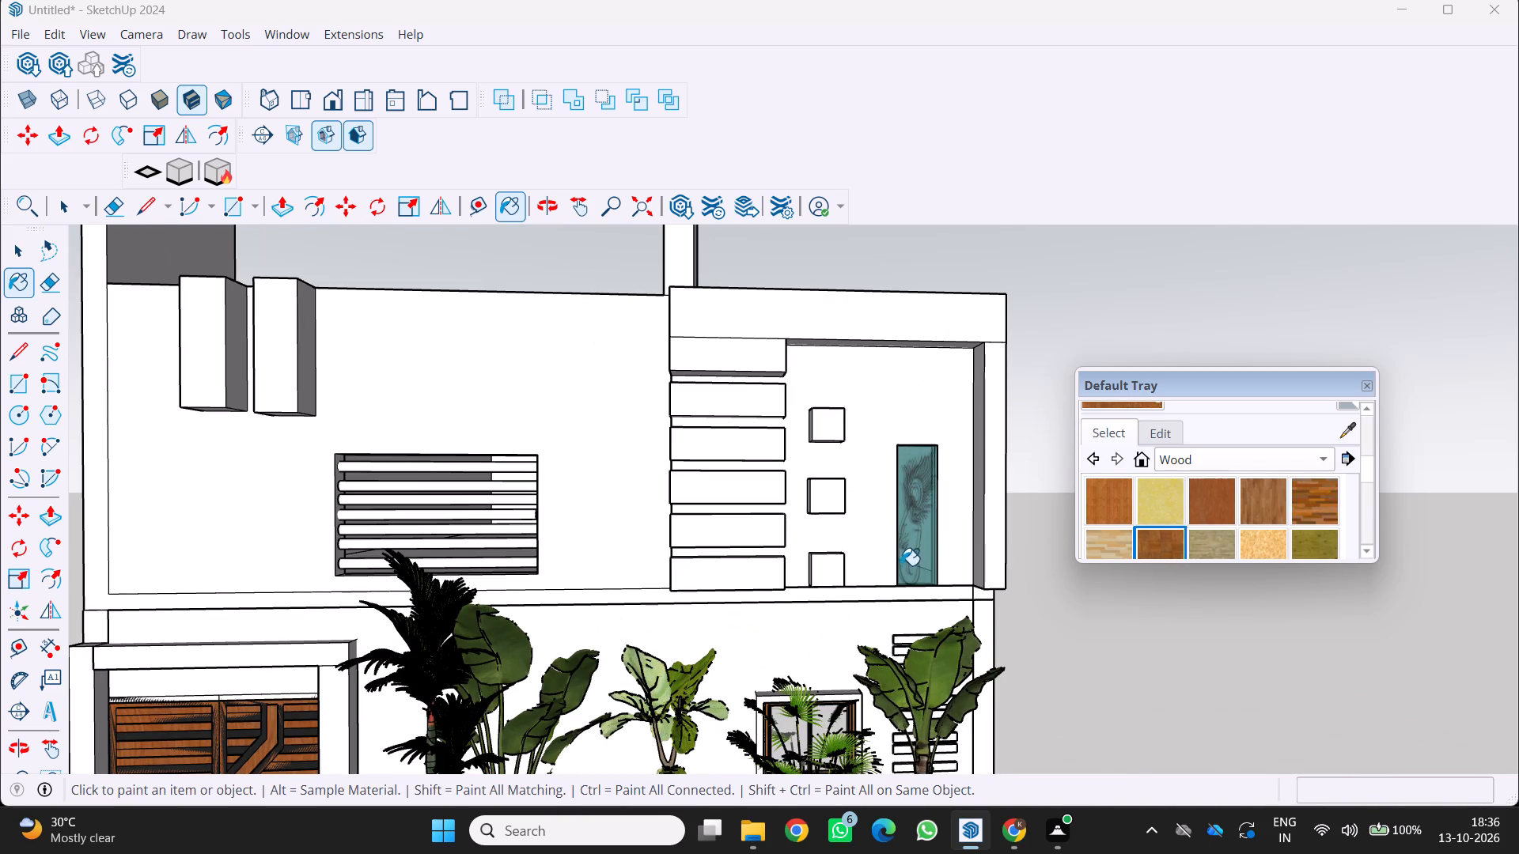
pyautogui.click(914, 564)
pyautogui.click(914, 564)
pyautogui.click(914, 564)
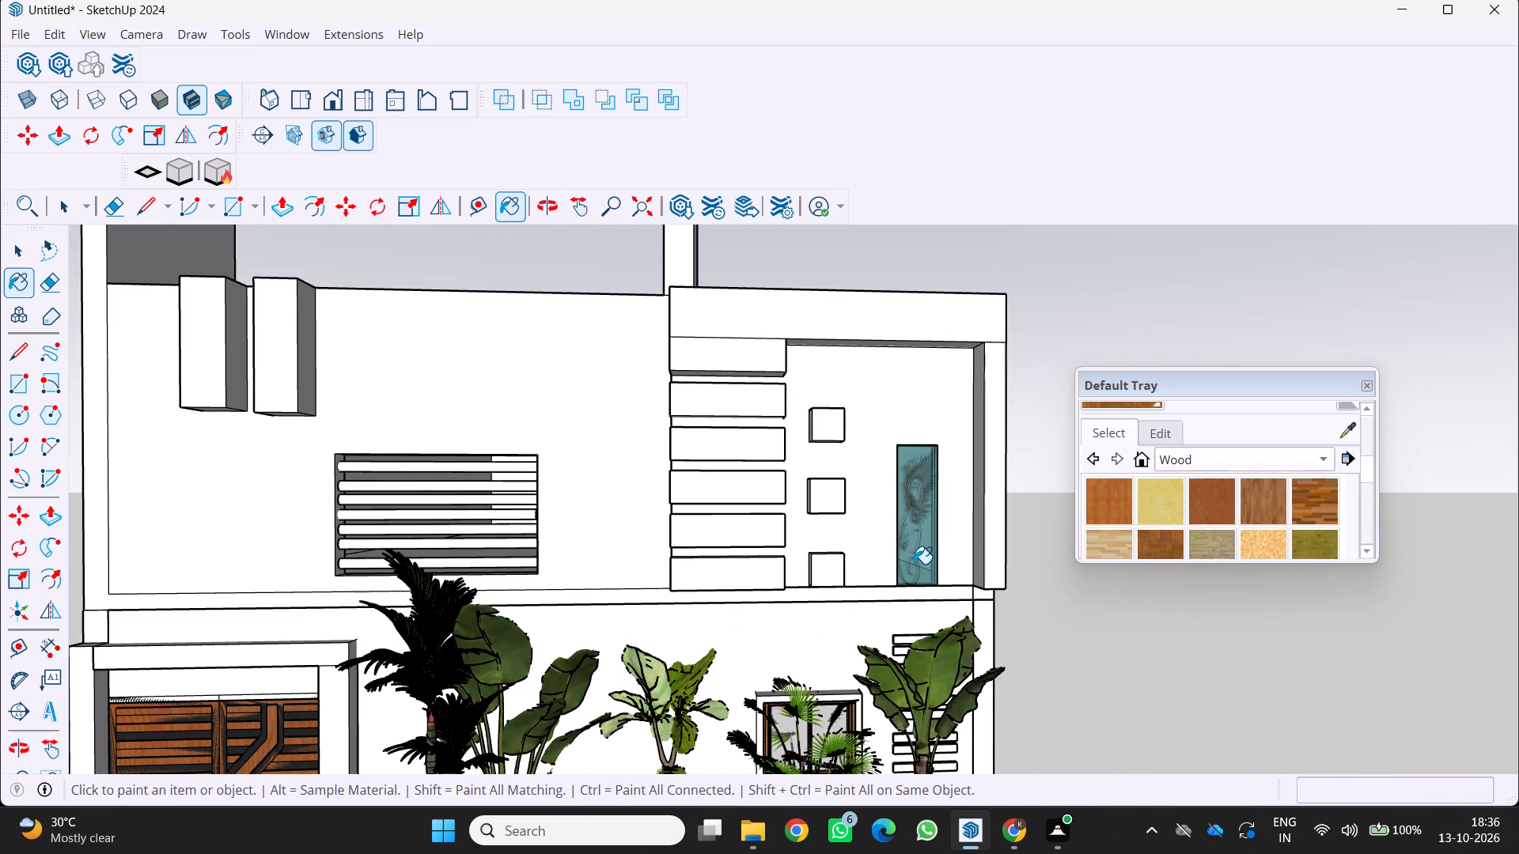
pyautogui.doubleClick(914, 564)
# Close the floating Default Tray so that the whole front of the house is unobstructed.
pyautogui.click(1364, 385)
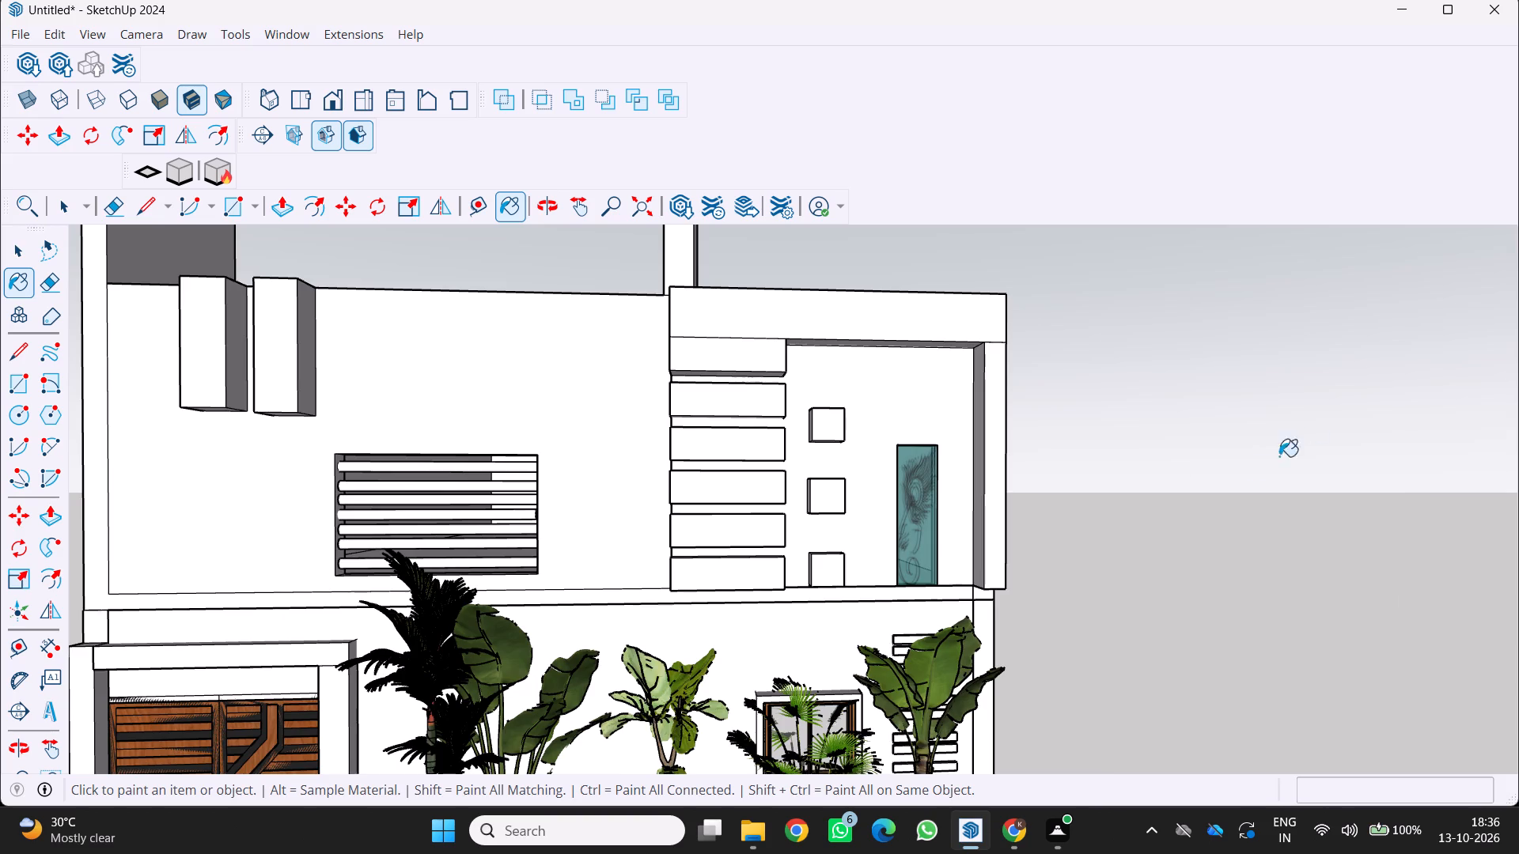
pyautogui.scroll(-7, 1252, 474)
pyautogui.moveTo(1229, 502); pyautogui.dragTo(1174, 566, button='middle')
pyautogui.scroll(-3, 1153, 574)
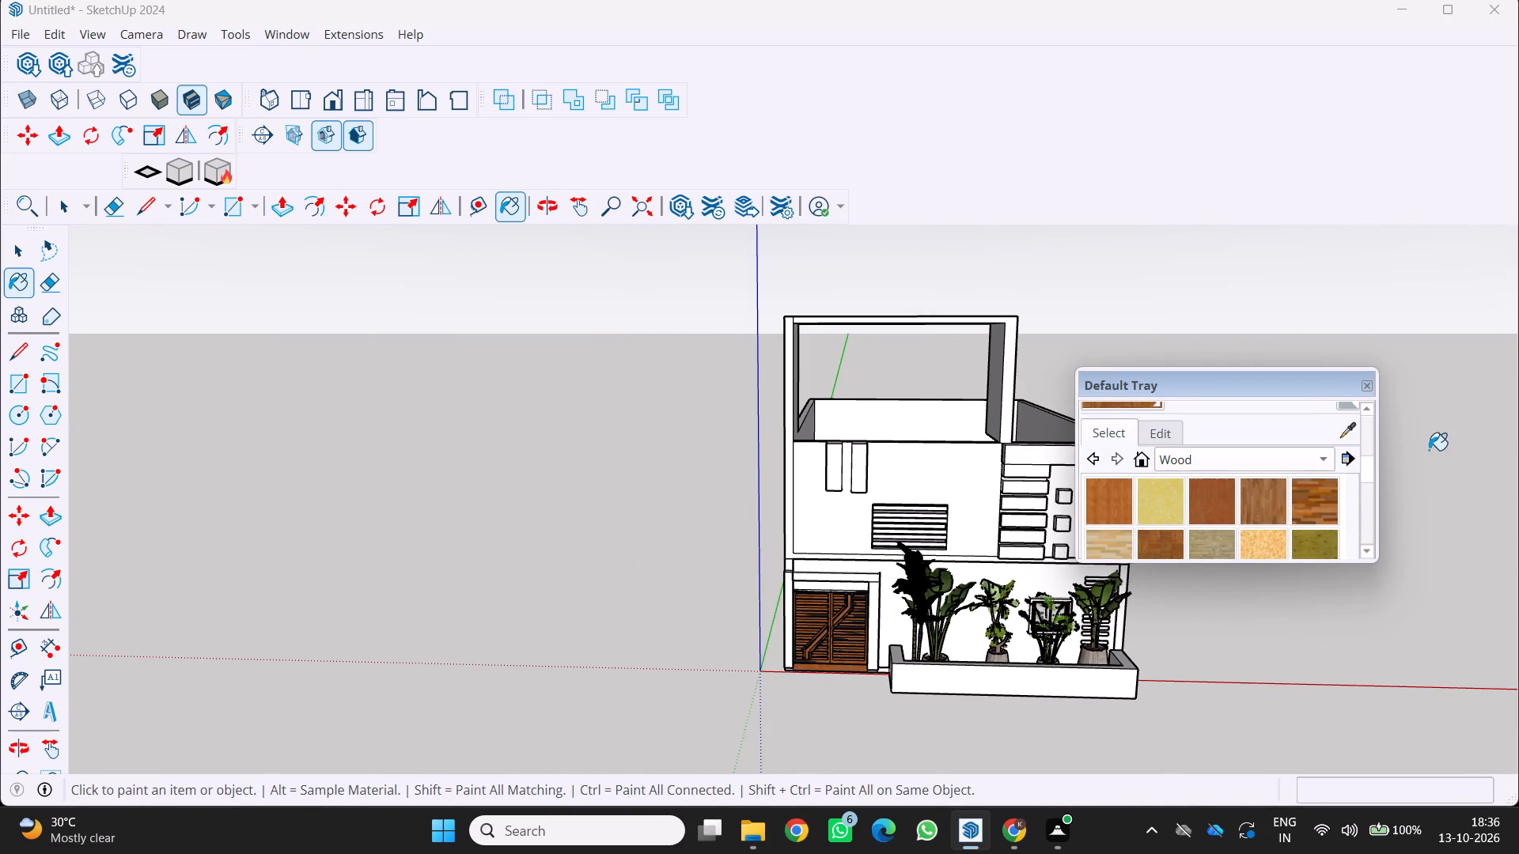
pyautogui.click(1371, 379)
pyautogui.moveTo(1119, 602); pyautogui.dragTo(1141, 514, button='middle')
pyautogui.scroll(2, 1143, 539)
pyautogui.click(1373, 385)
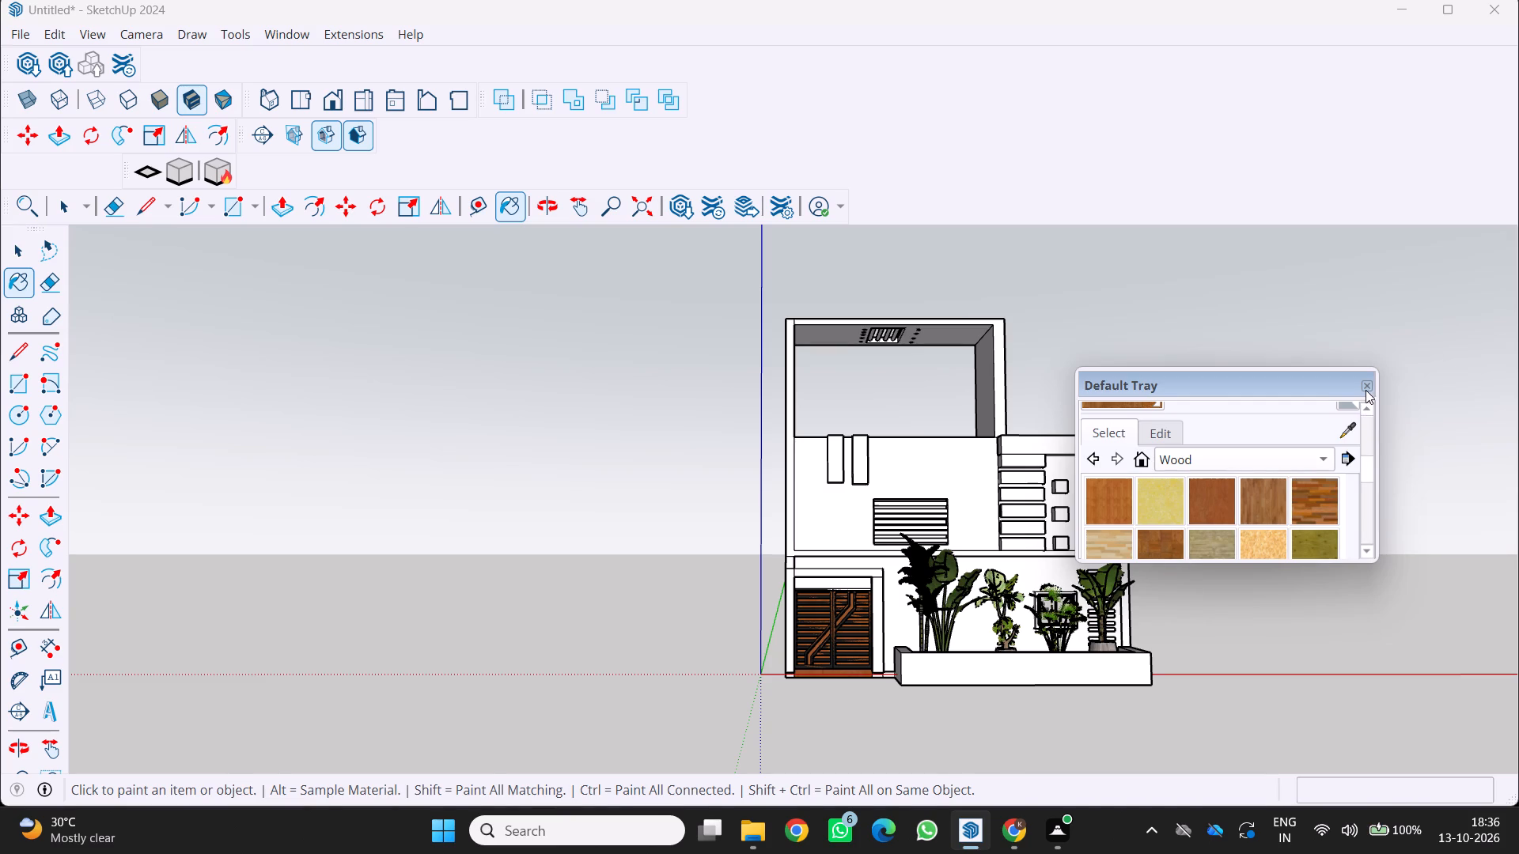
pyautogui.click(1367, 388)
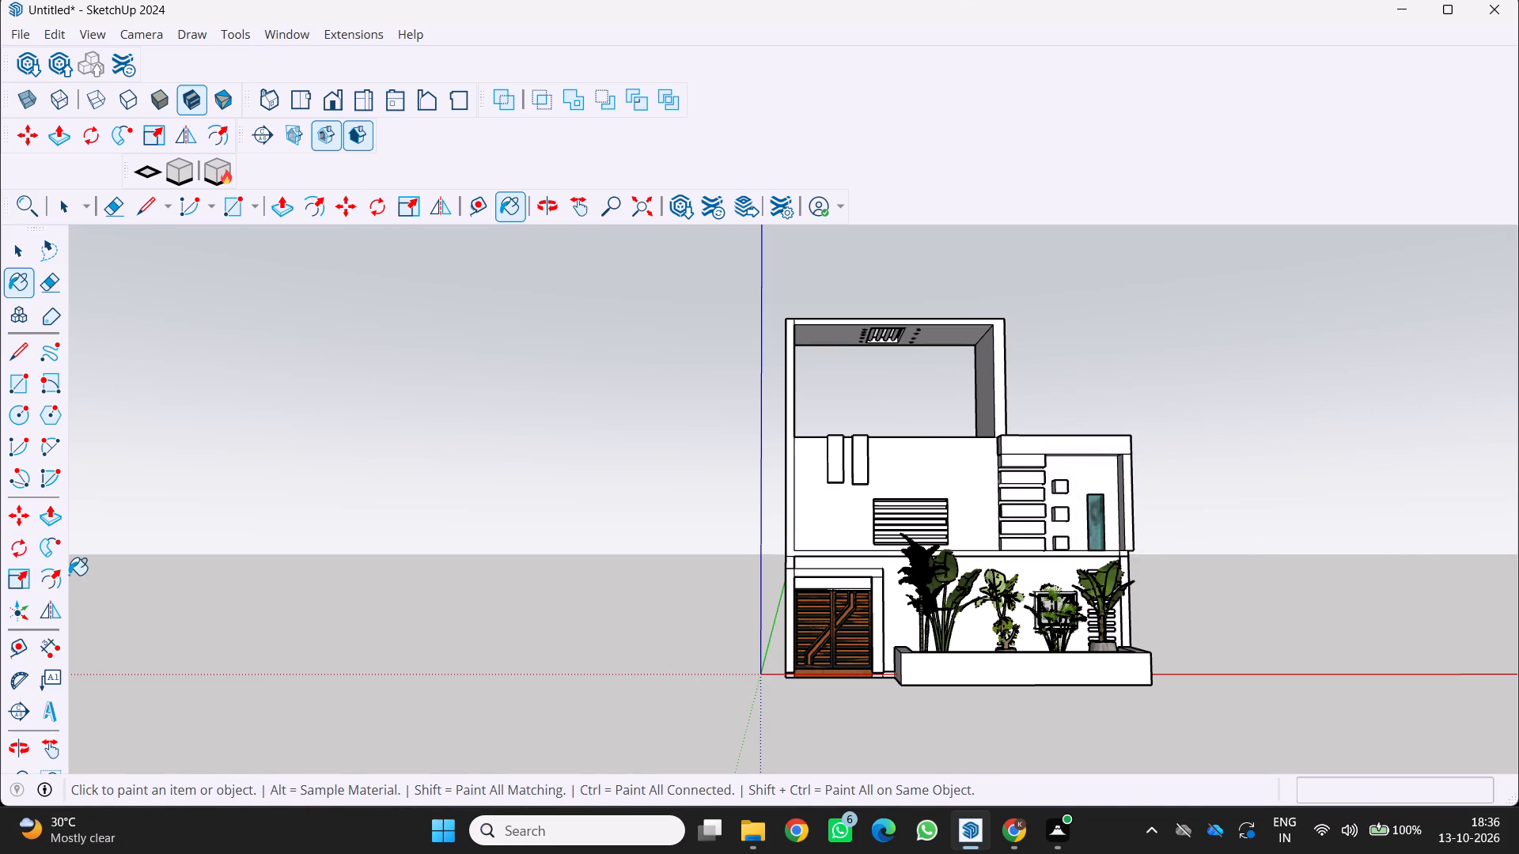
# Save the model in the Documents folder as a SketchUp model named HOUSE OCT 13.
pyautogui.hotkey('ctrl', 's')
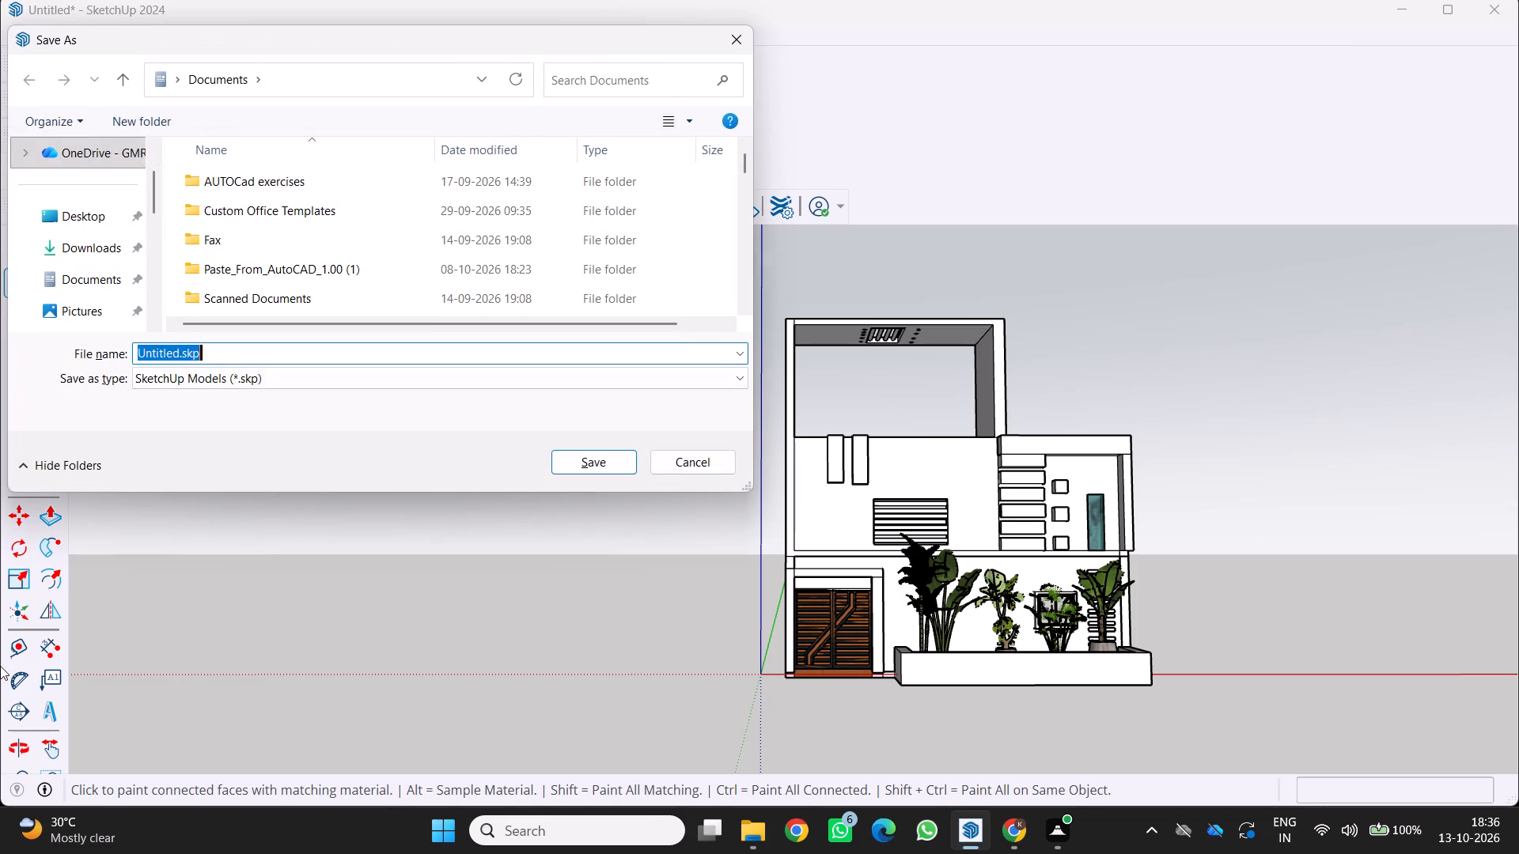
pyautogui.click(265, 361)
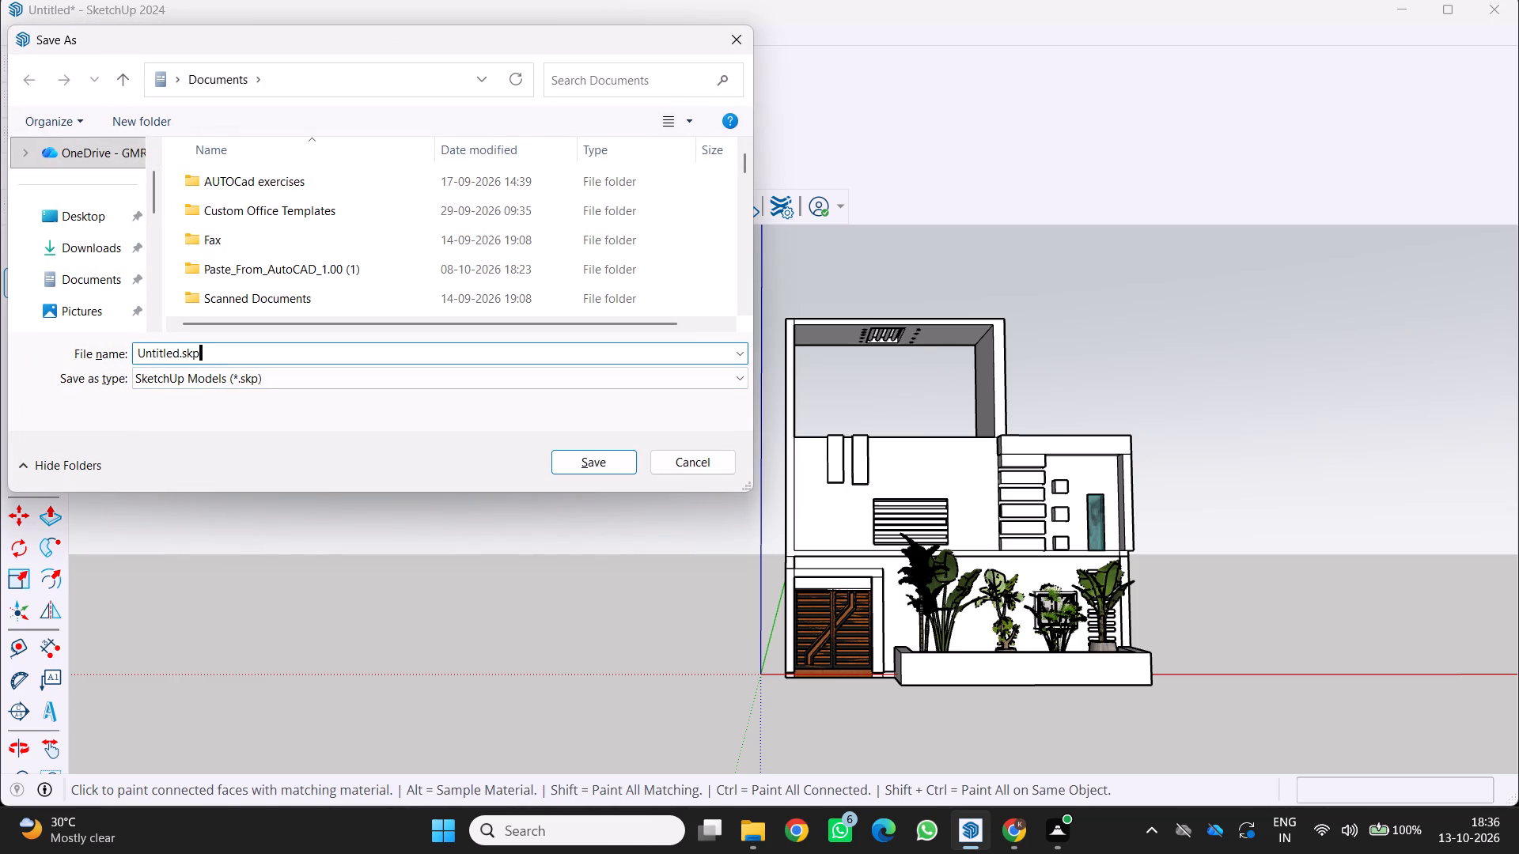
pyautogui.press('BackSpace')
pyautogui.press('BackSpace')
pyautogui.press('BackSpace')
pyautogui.press('BackSpace')
pyautogui.press('BackSpace')
pyautogui.press('BackSpace')
pyautogui.press('BackSpace')
pyautogui.press('BackSpace')
pyautogui.press('BackSpace')
pyautogui.press('BackSpace')
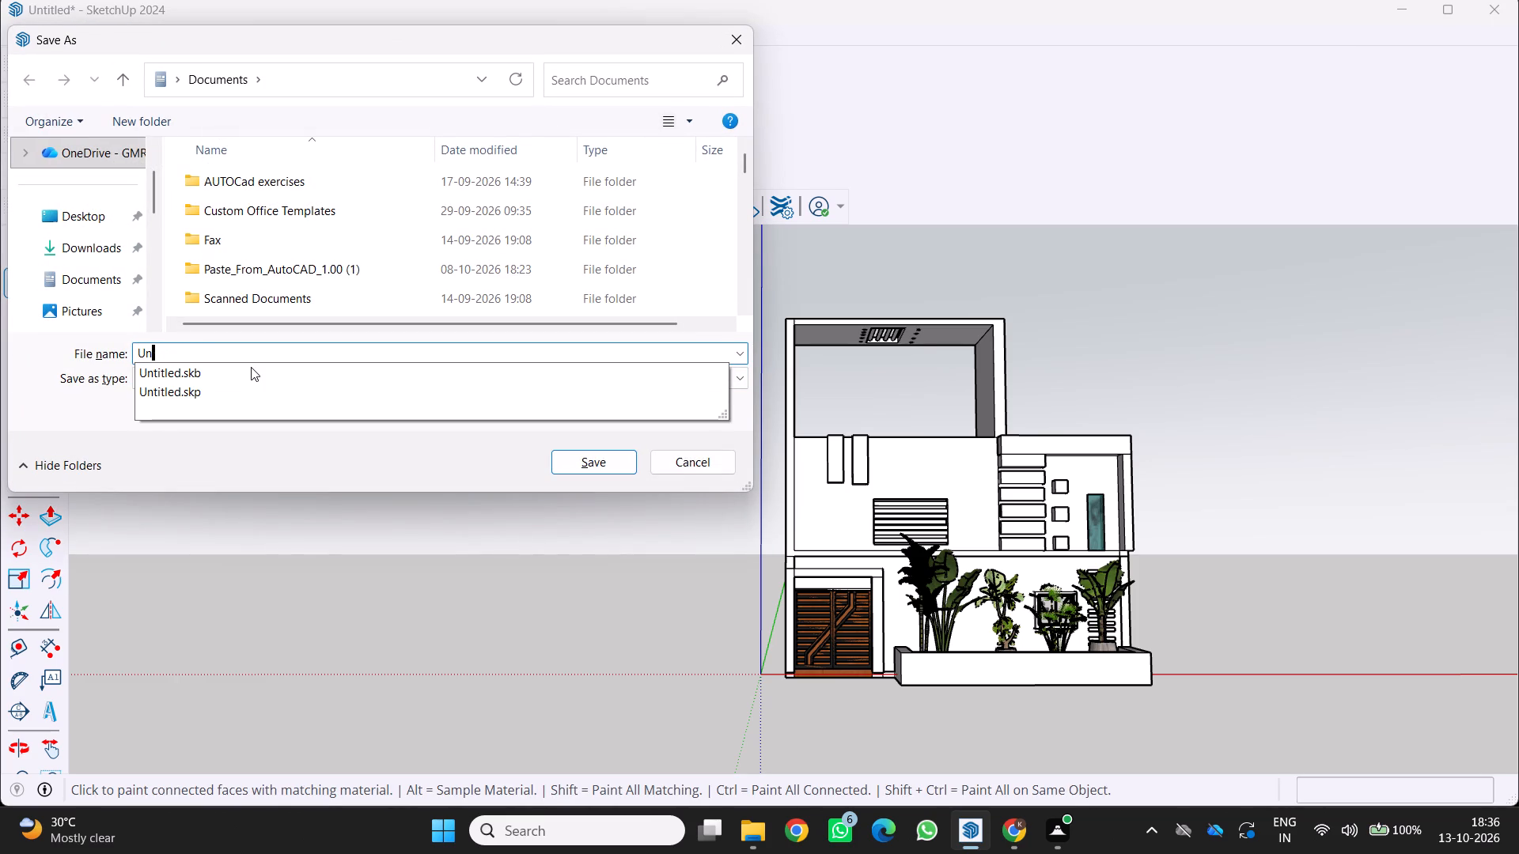
pyautogui.press('BackSpace')
pyautogui.press('BackSpace')
pyautogui.press('BackSpace')
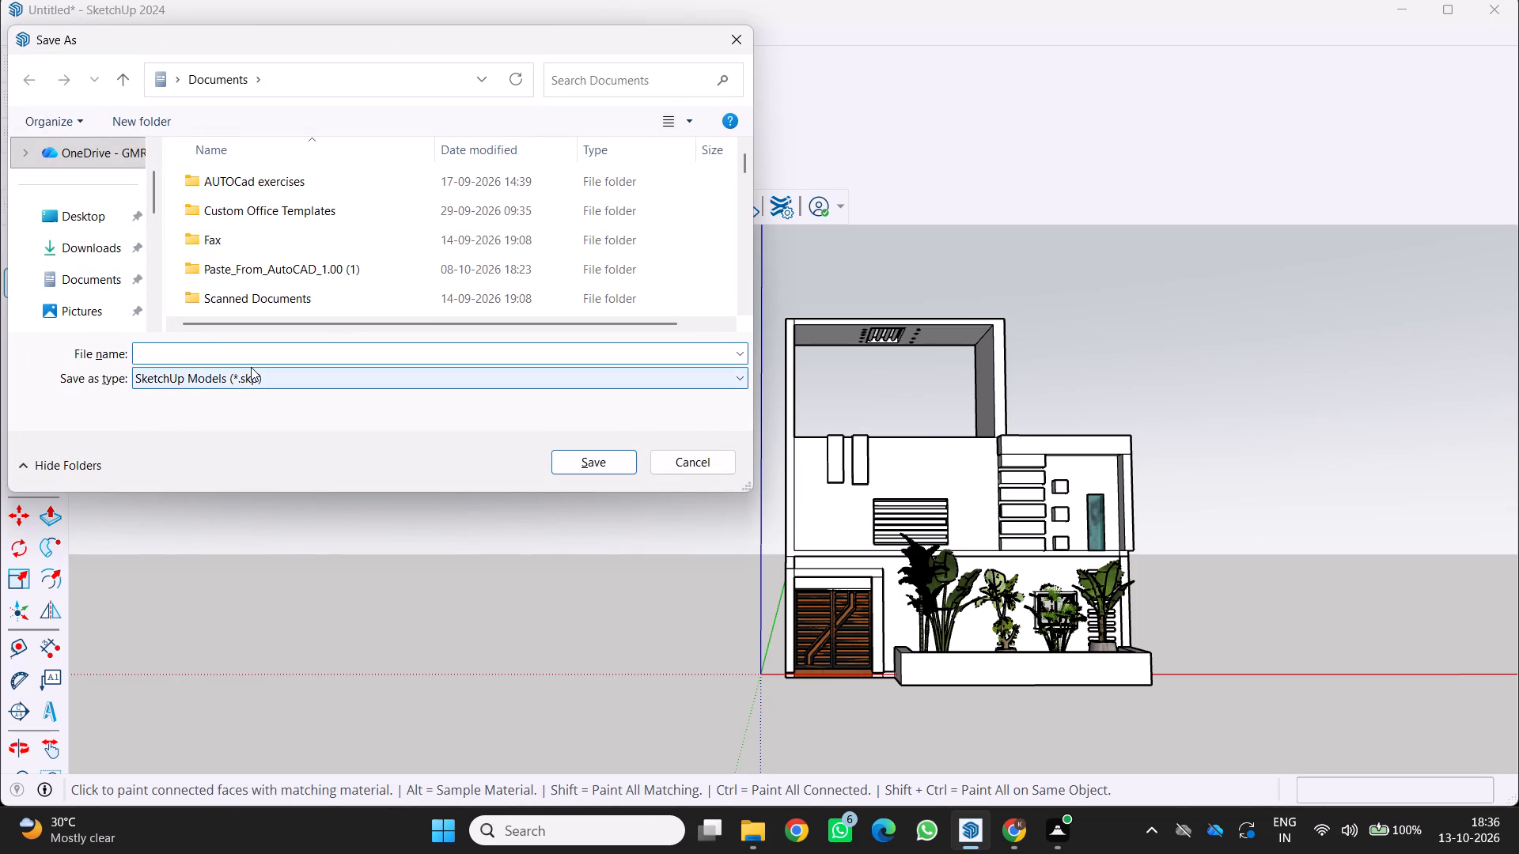
pyautogui.press('k')
pyautogui.press('BackSpace')
pyautogui.write('house')
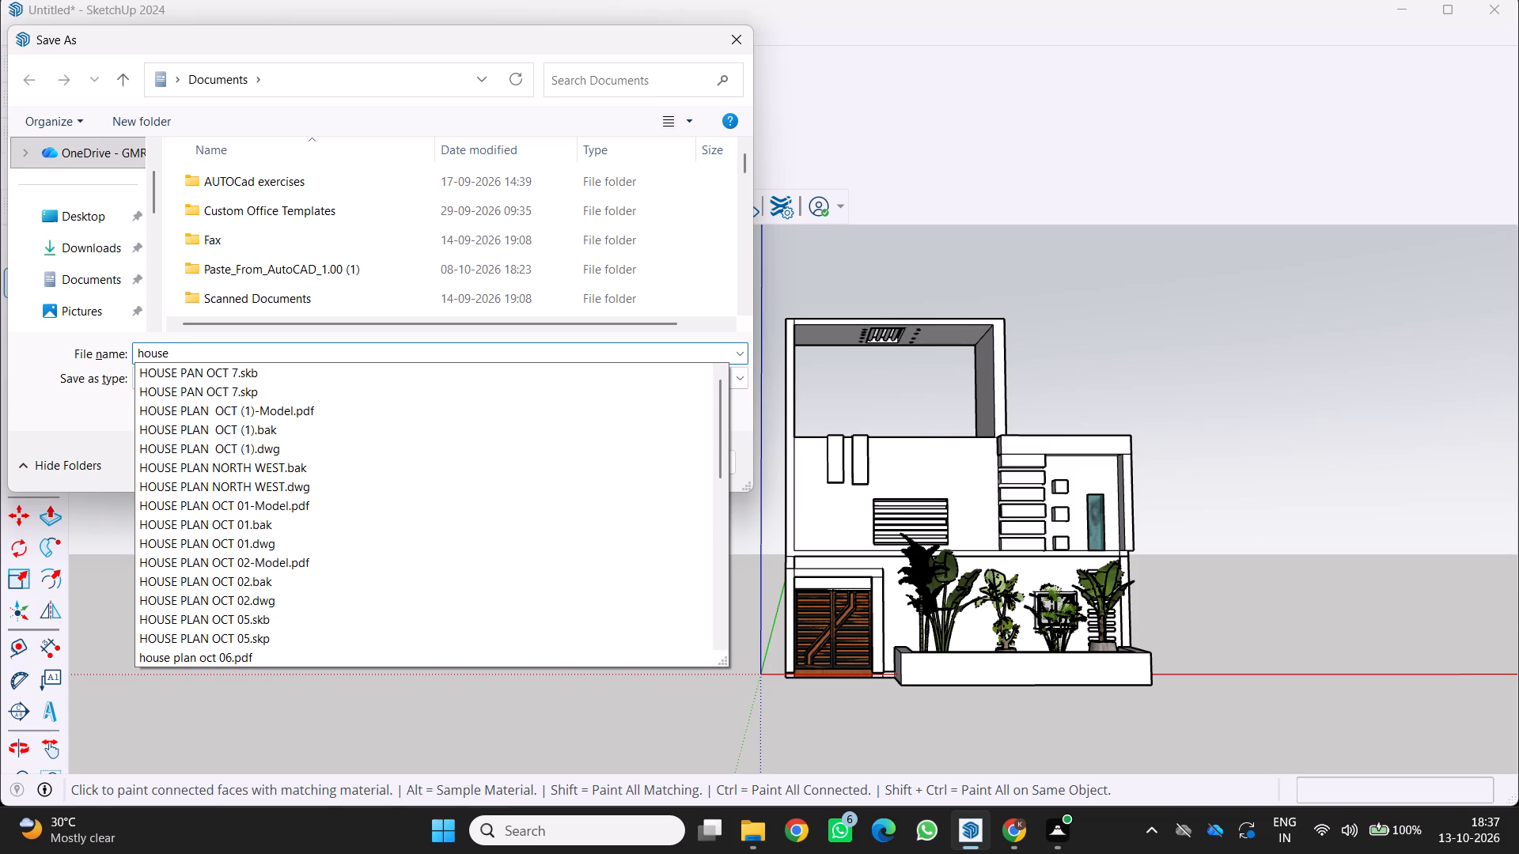
pyautogui.press('space')
pyautogui.press('BackSpace')
pyautogui.press('BackSpace')
pyautogui.press('BackSpace')
pyautogui.press('BackSpace')
pyautogui.press('BackSpace')
pyautogui.press('BackSpace')
pyautogui.press('BackSpace')
pyautogui.press('BackSpace')
pyautogui.press('BackSpace')
pyautogui.press('BackSpace')
pyautogui.press('BackSpace')
pyautogui.press('BackSpace')
pyautogui.press('BackSpace')
pyautogui.press('BackSpace')
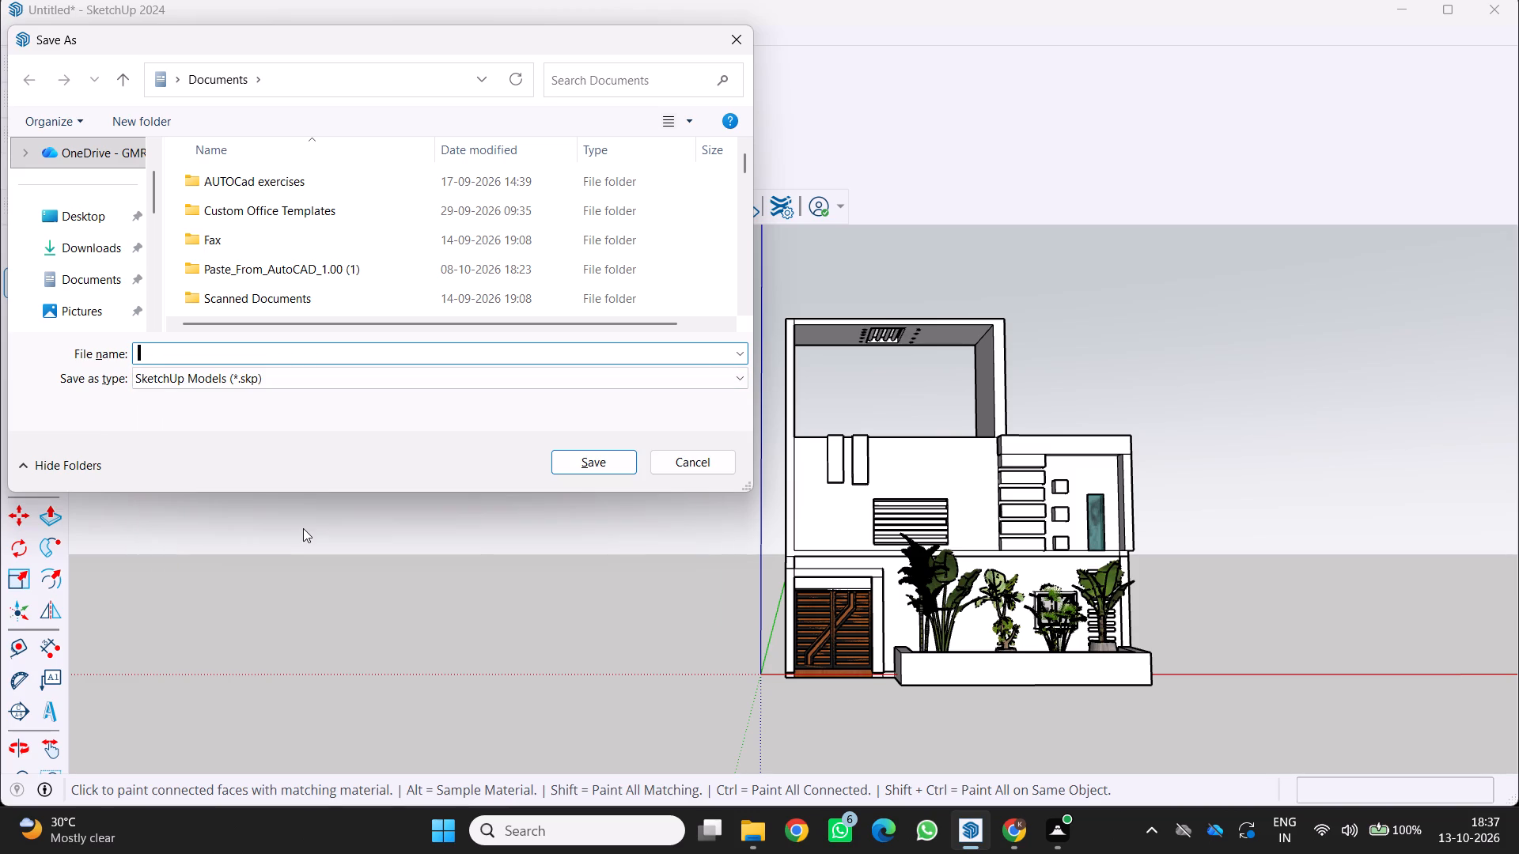
pyautogui.write('HOUSE')
pyautogui.press('space')
pyautogui.write('OCT')
pyautogui.press('space')
pyautogui.write('13')
pyautogui.click(575, 452)
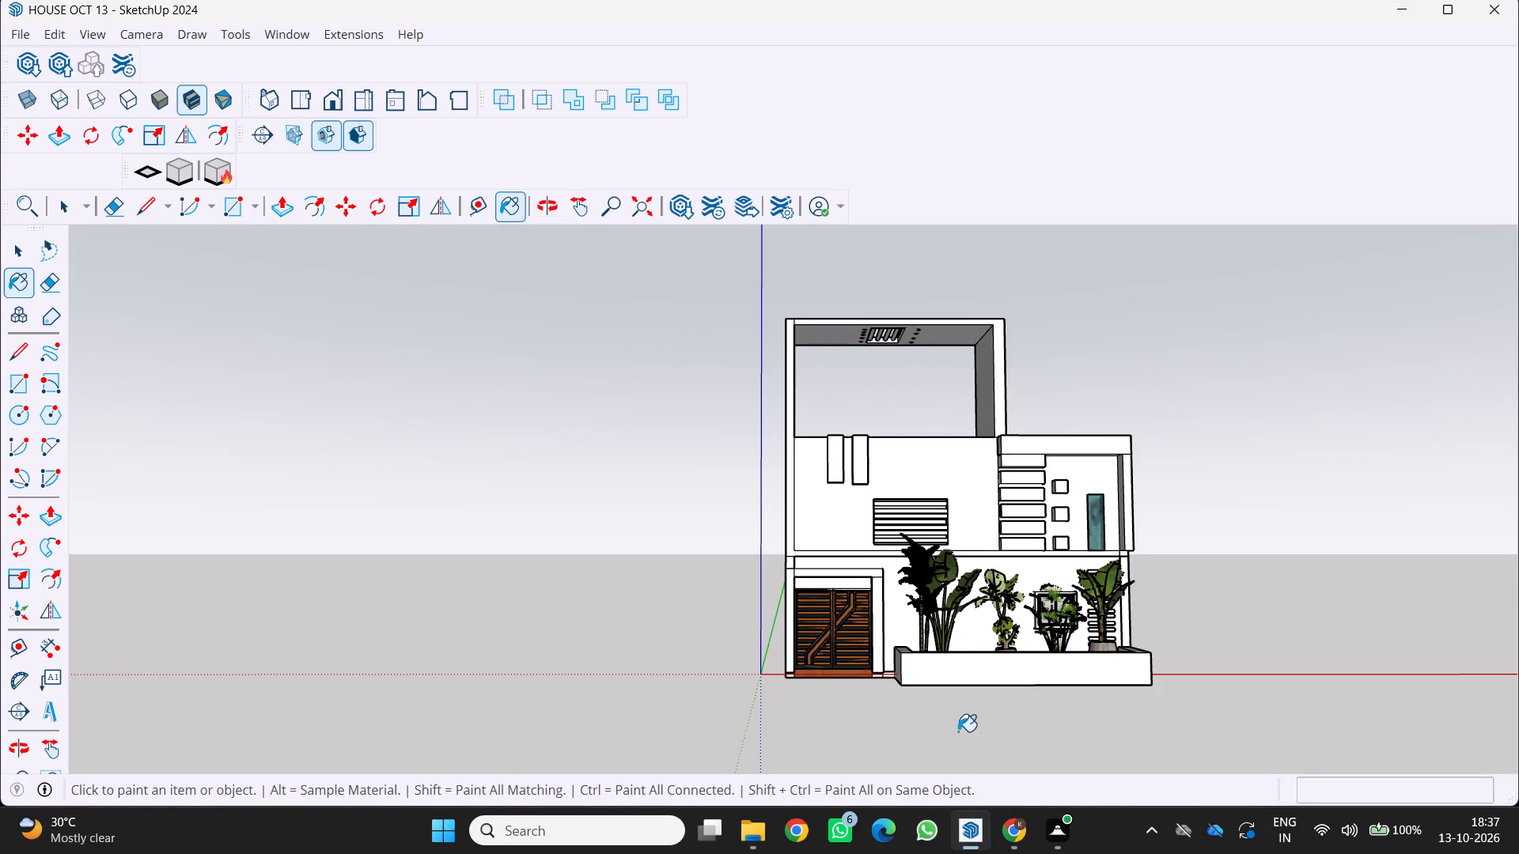
# Preview the current front view as a single-copy print on Microsoft Print to PDF, and close the preview.
pyautogui.hotkey('ctrl', 'p')
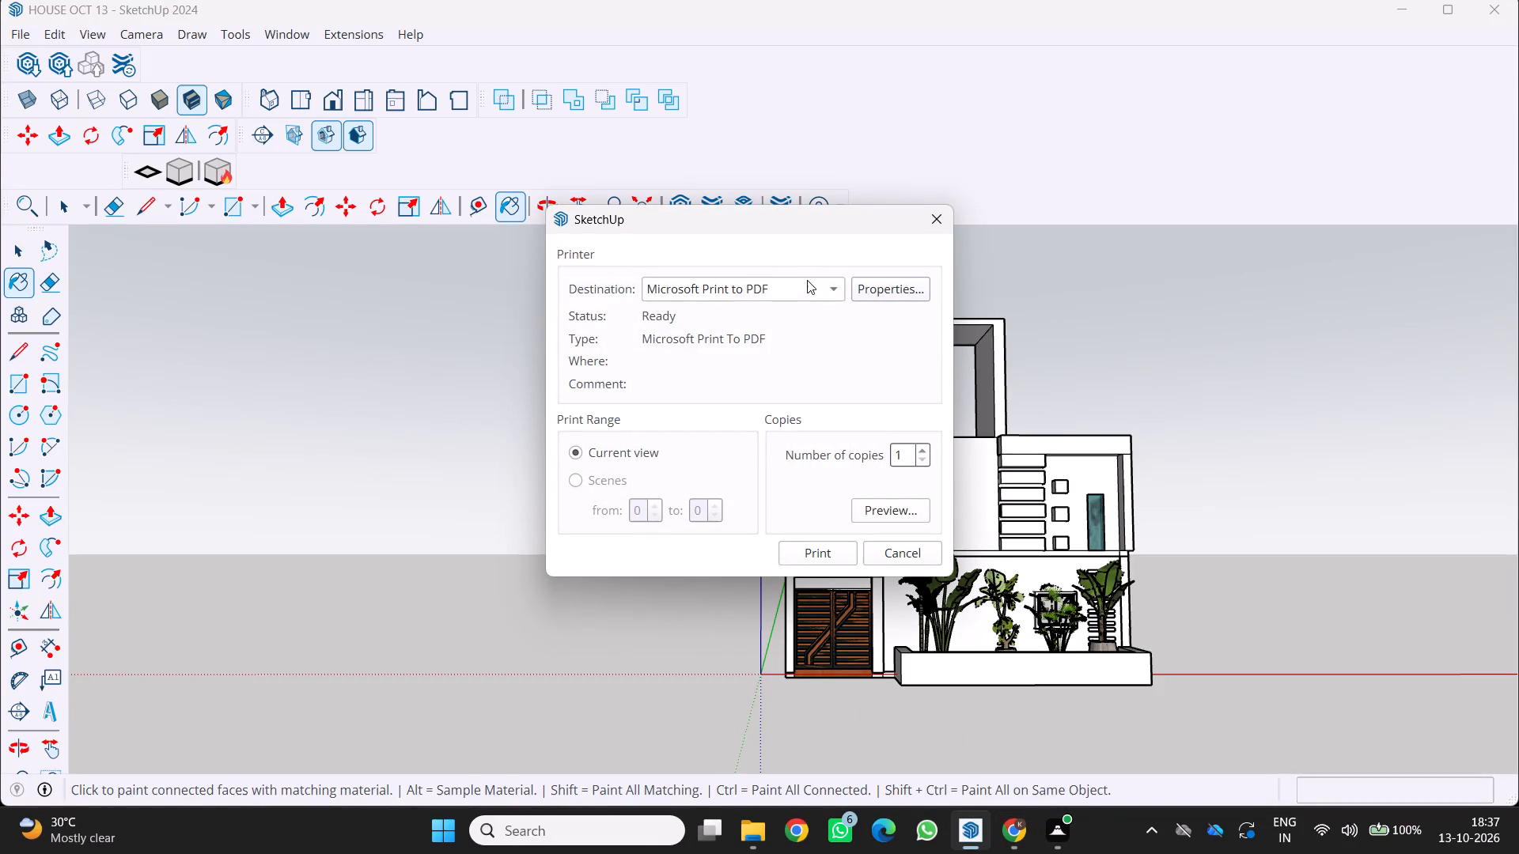
pyautogui.click(807, 280)
pyautogui.click(810, 282)
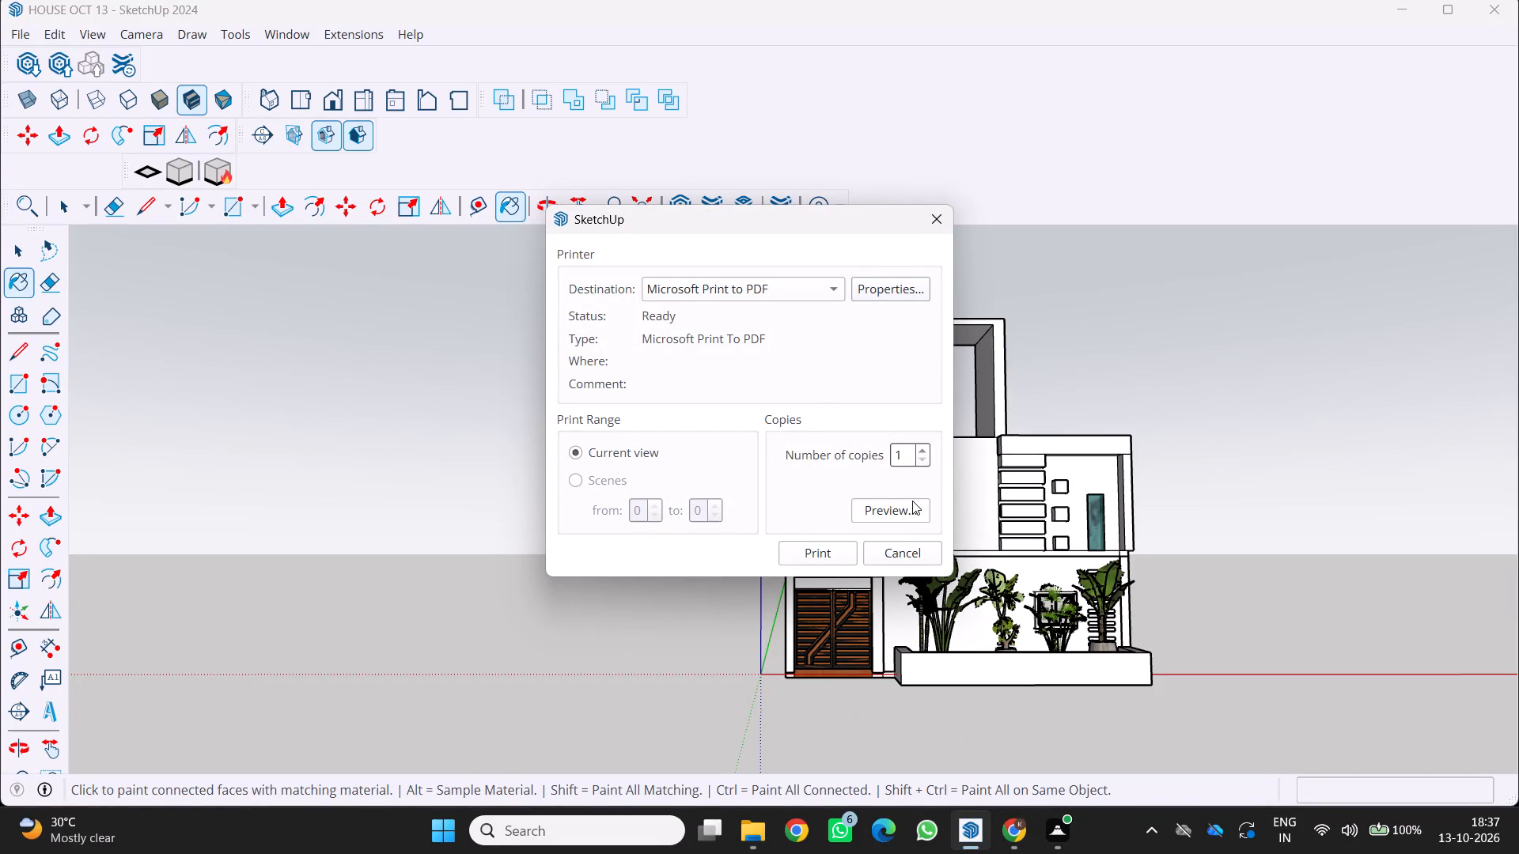
pyautogui.click(912, 501)
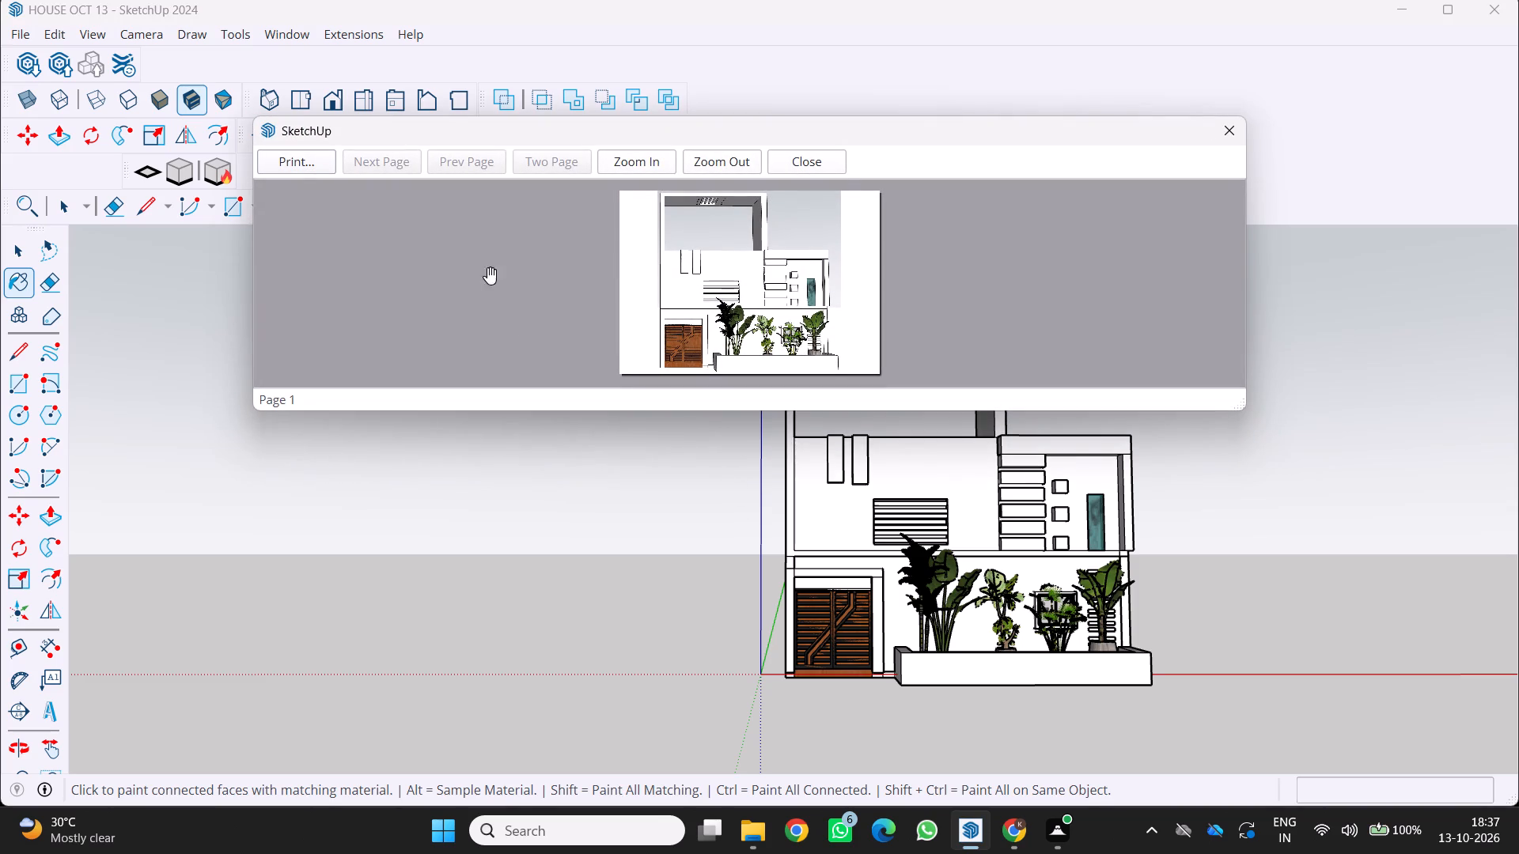
pyautogui.click(1222, 137)
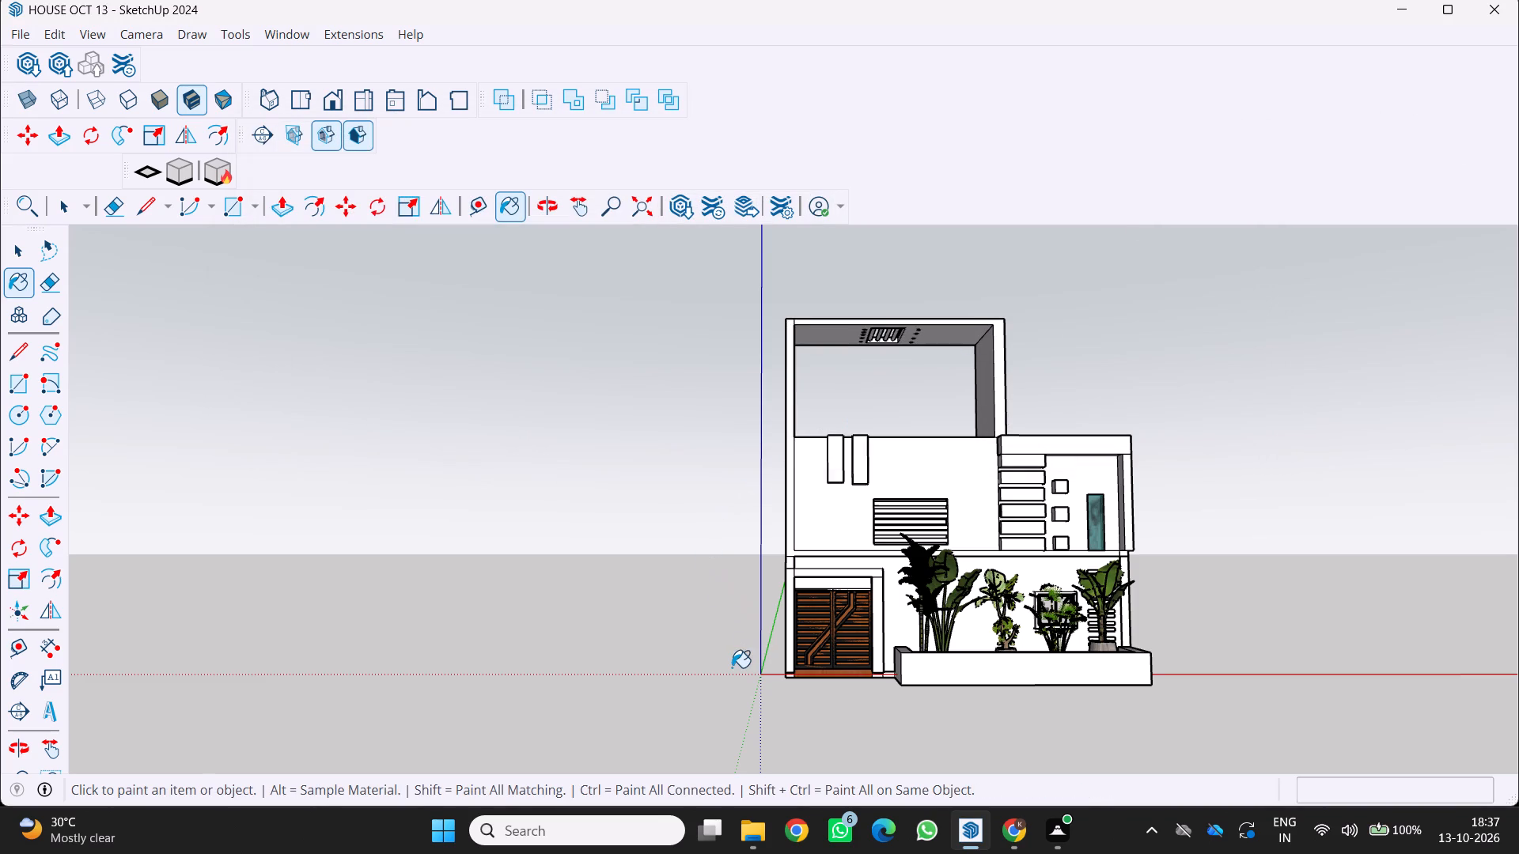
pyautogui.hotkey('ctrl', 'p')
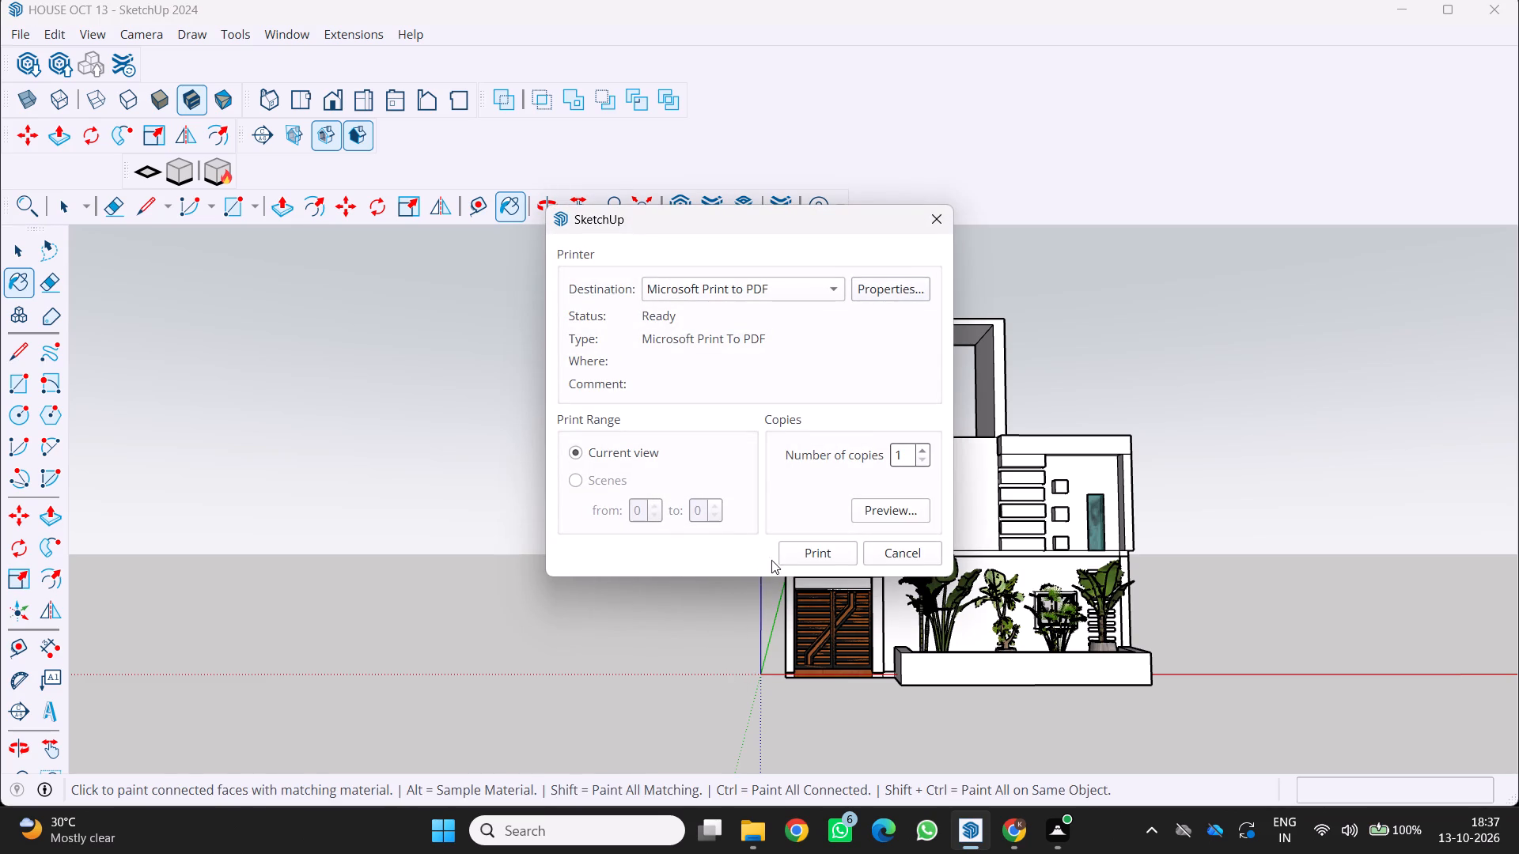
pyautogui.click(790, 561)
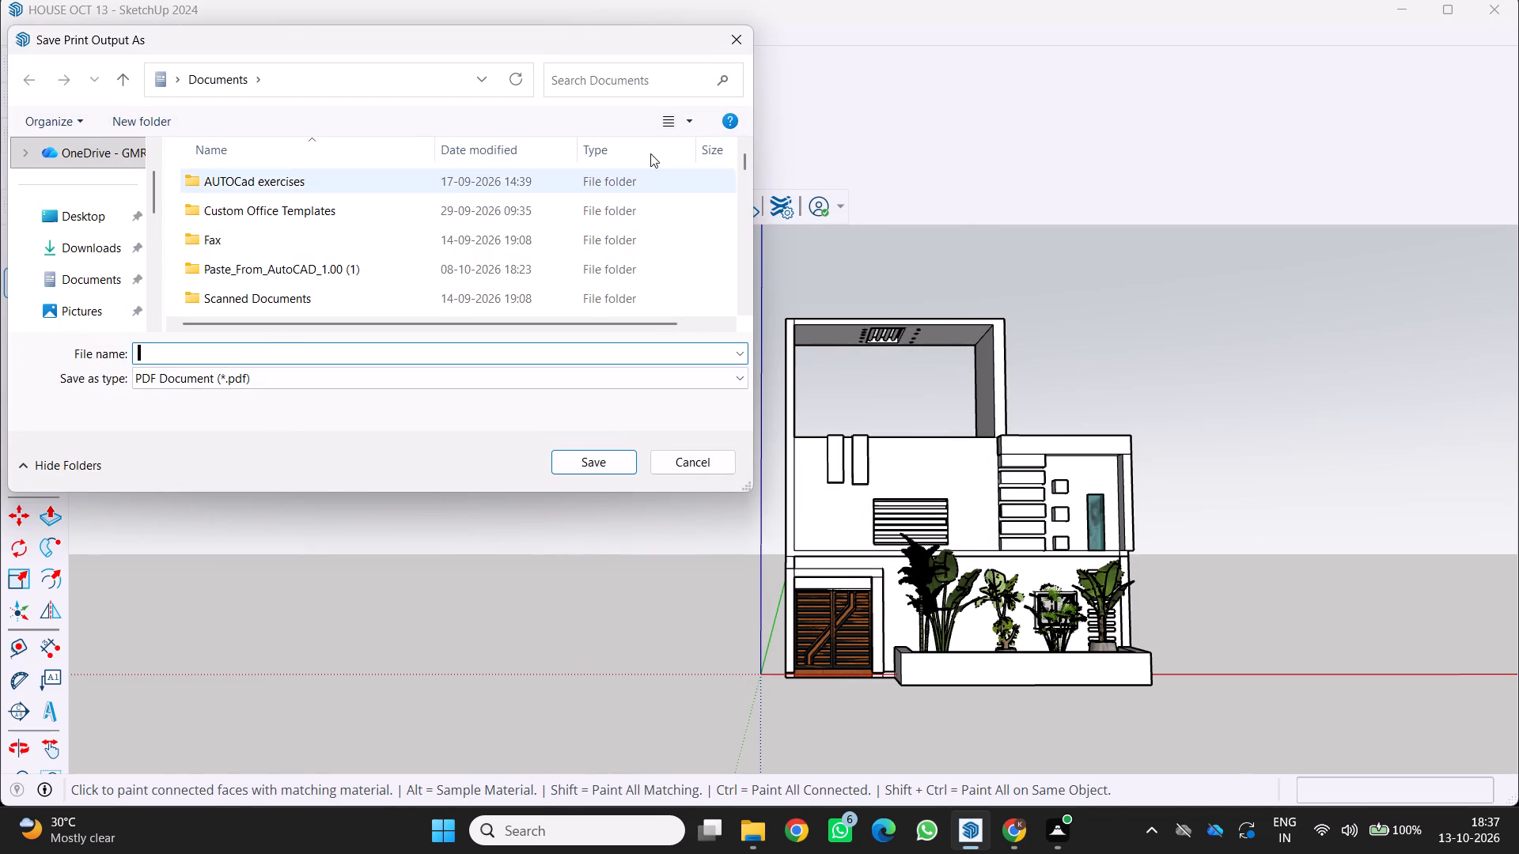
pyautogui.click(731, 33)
# Orbit the house to a slightly angled front view and close the floating Default Tray so the whole facade shows.
pyautogui.scroll(-1, 975, 512)
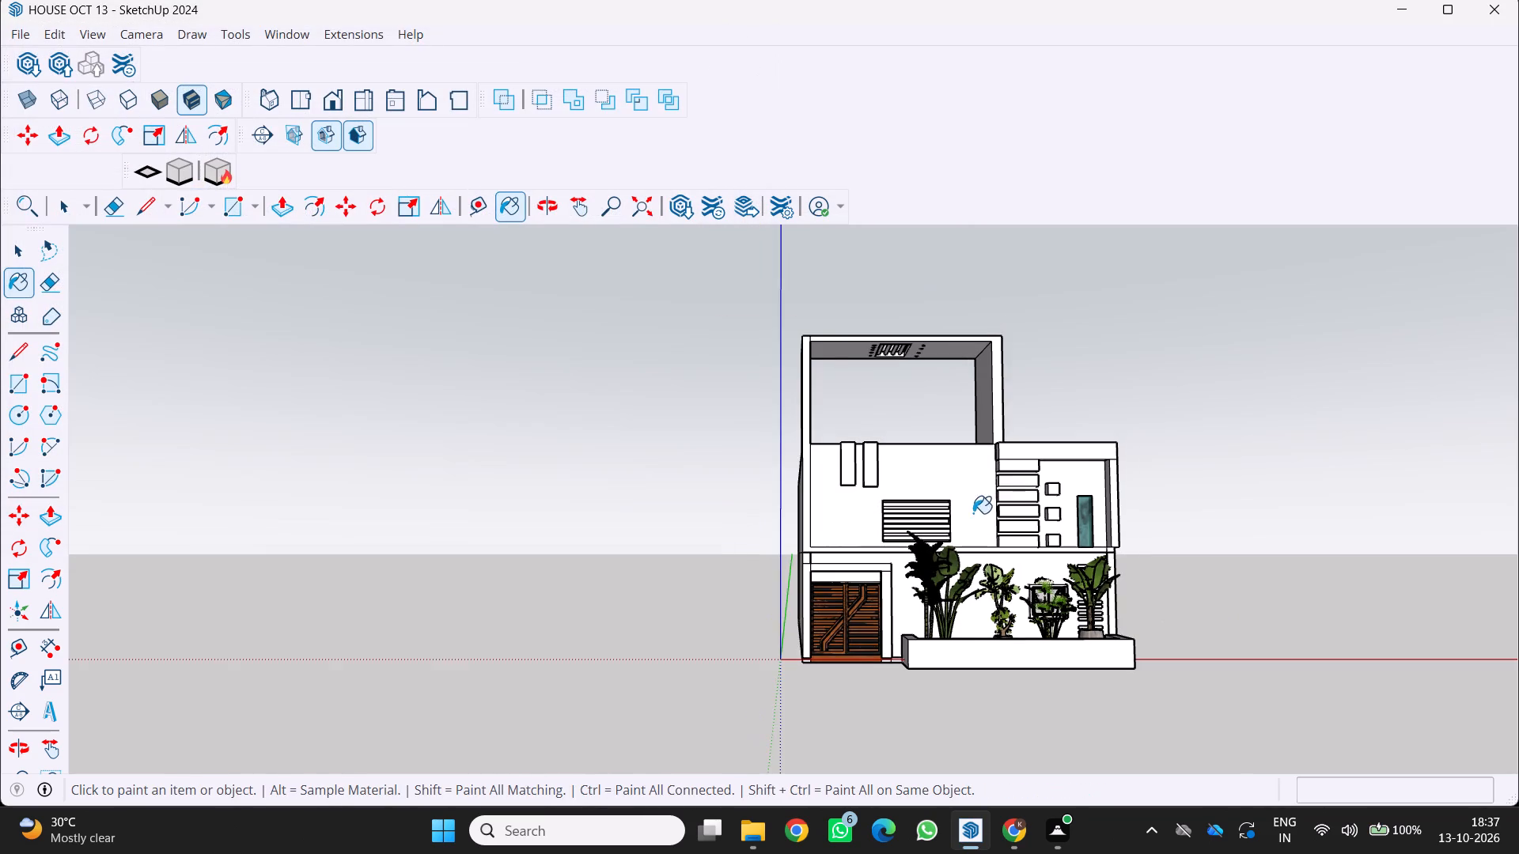
pyautogui.moveTo(973, 513); pyautogui.dragTo(840, 560, button='middle')
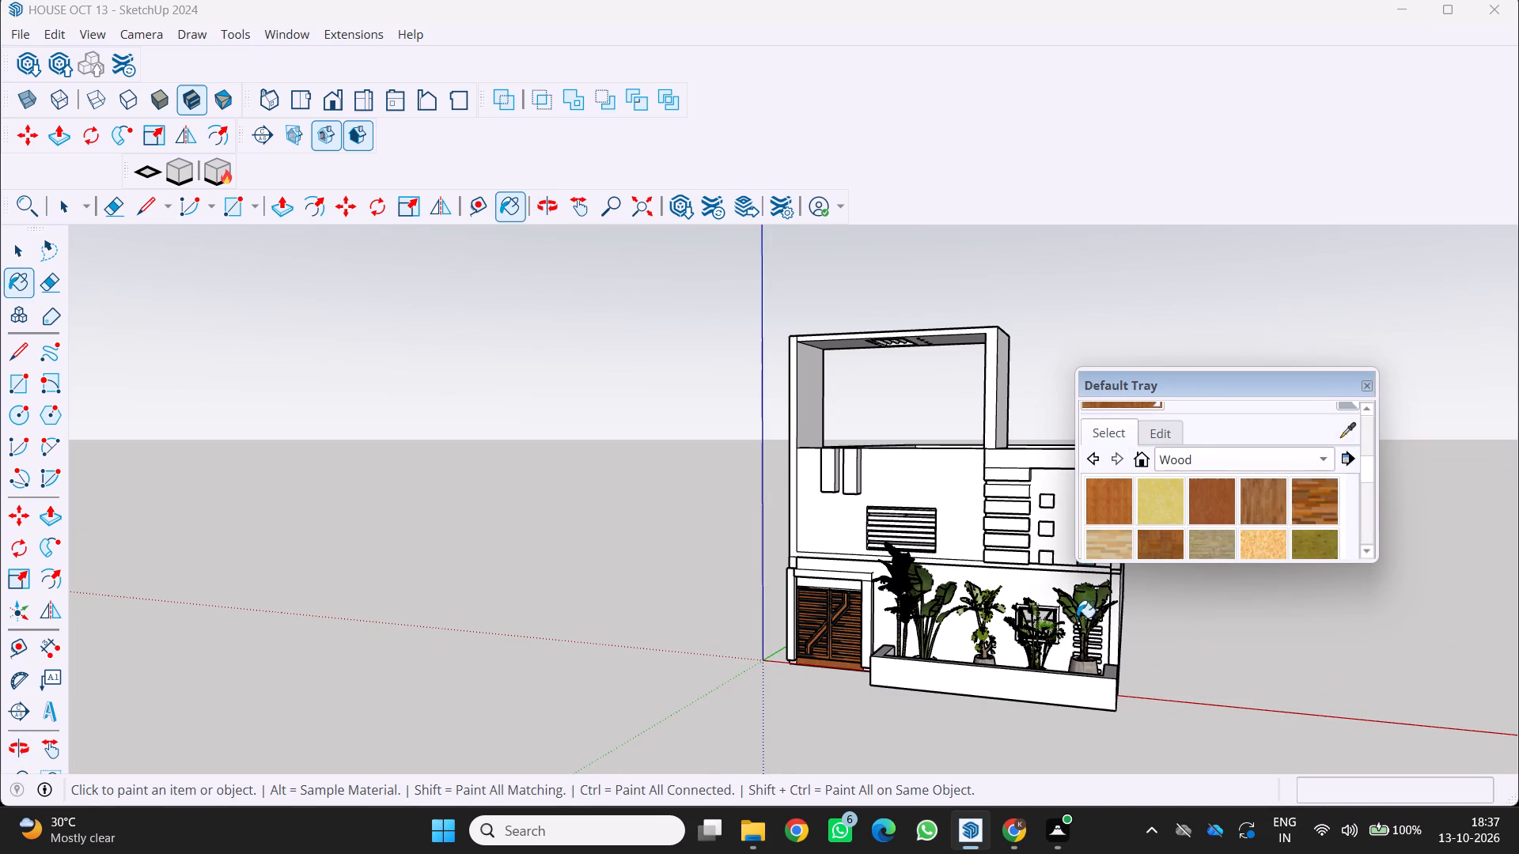
pyautogui.click(1368, 387)
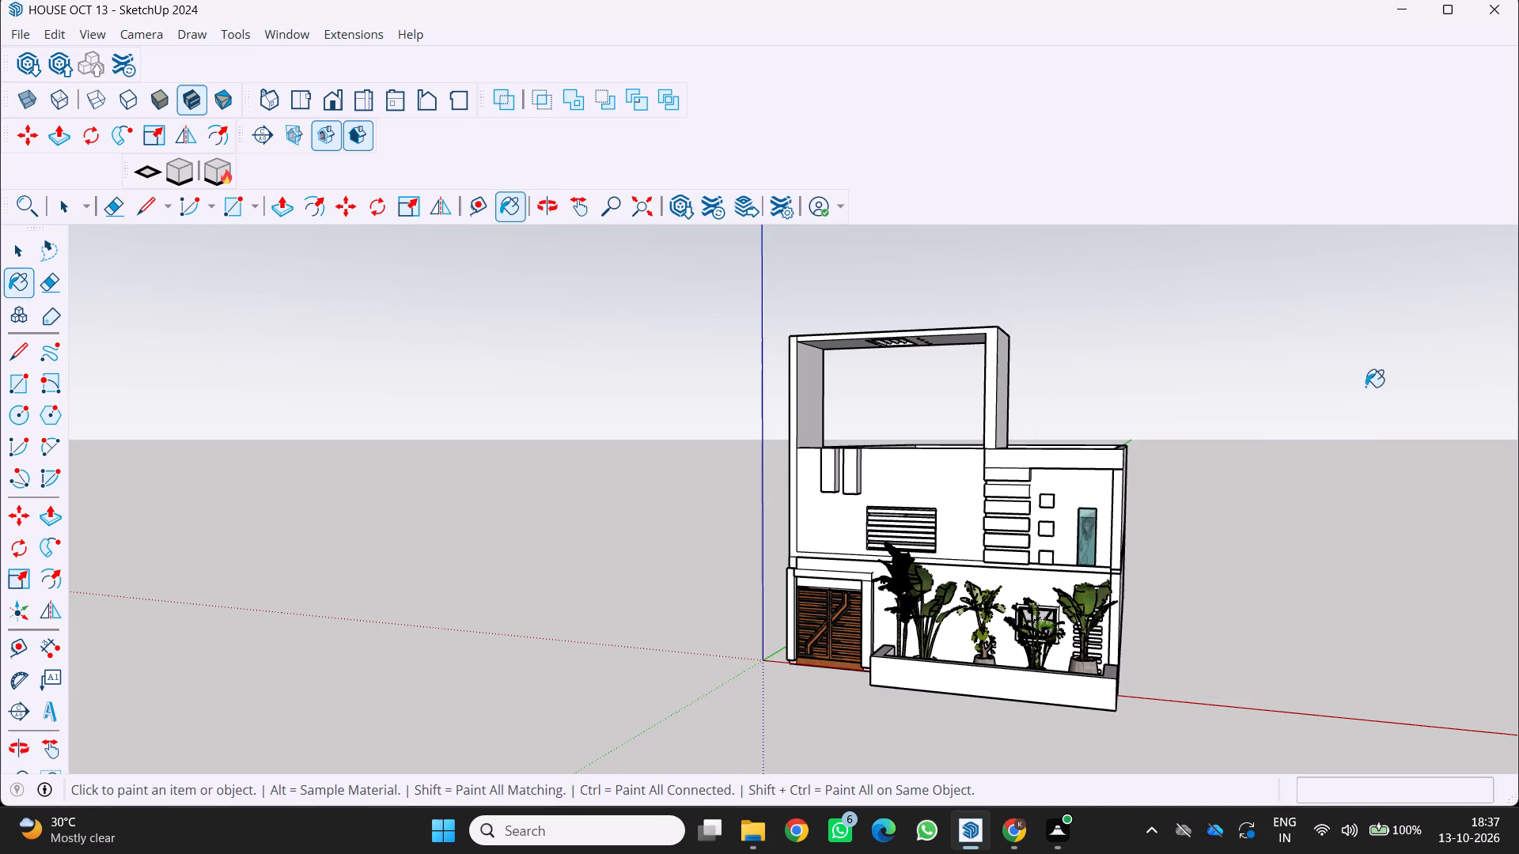
# Preview the angled view as a print on Microsoft Print to PDF and enlarge the previewed page.
pyautogui.hotkey('ctrl', 'p')
pyautogui.keyDown('ctrl'); pyautogui.click(1364, 388); pyautogui.keyUp('ctrl')
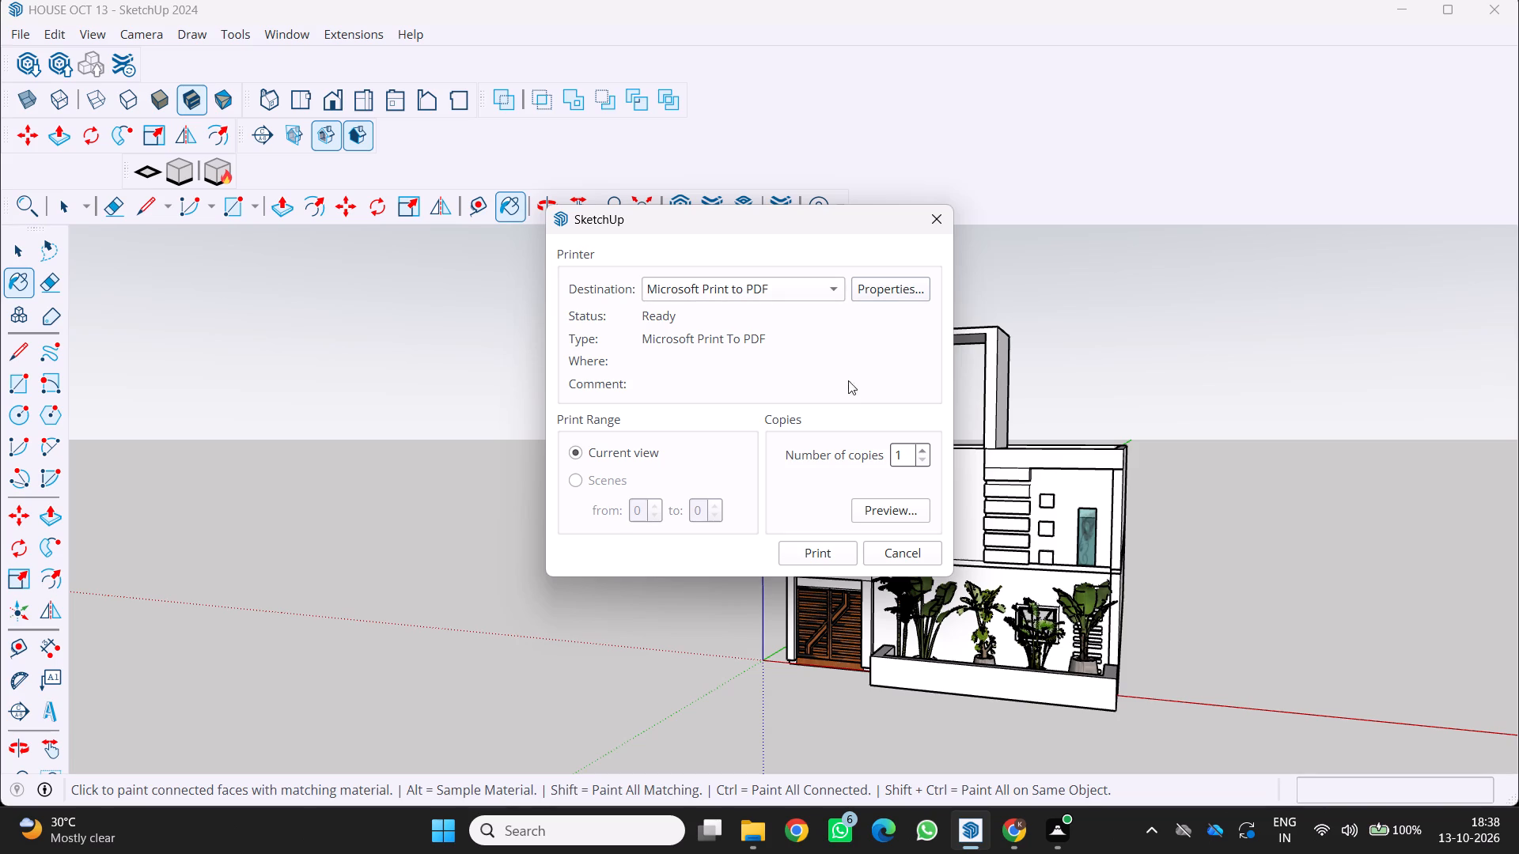
pyautogui.click(871, 513)
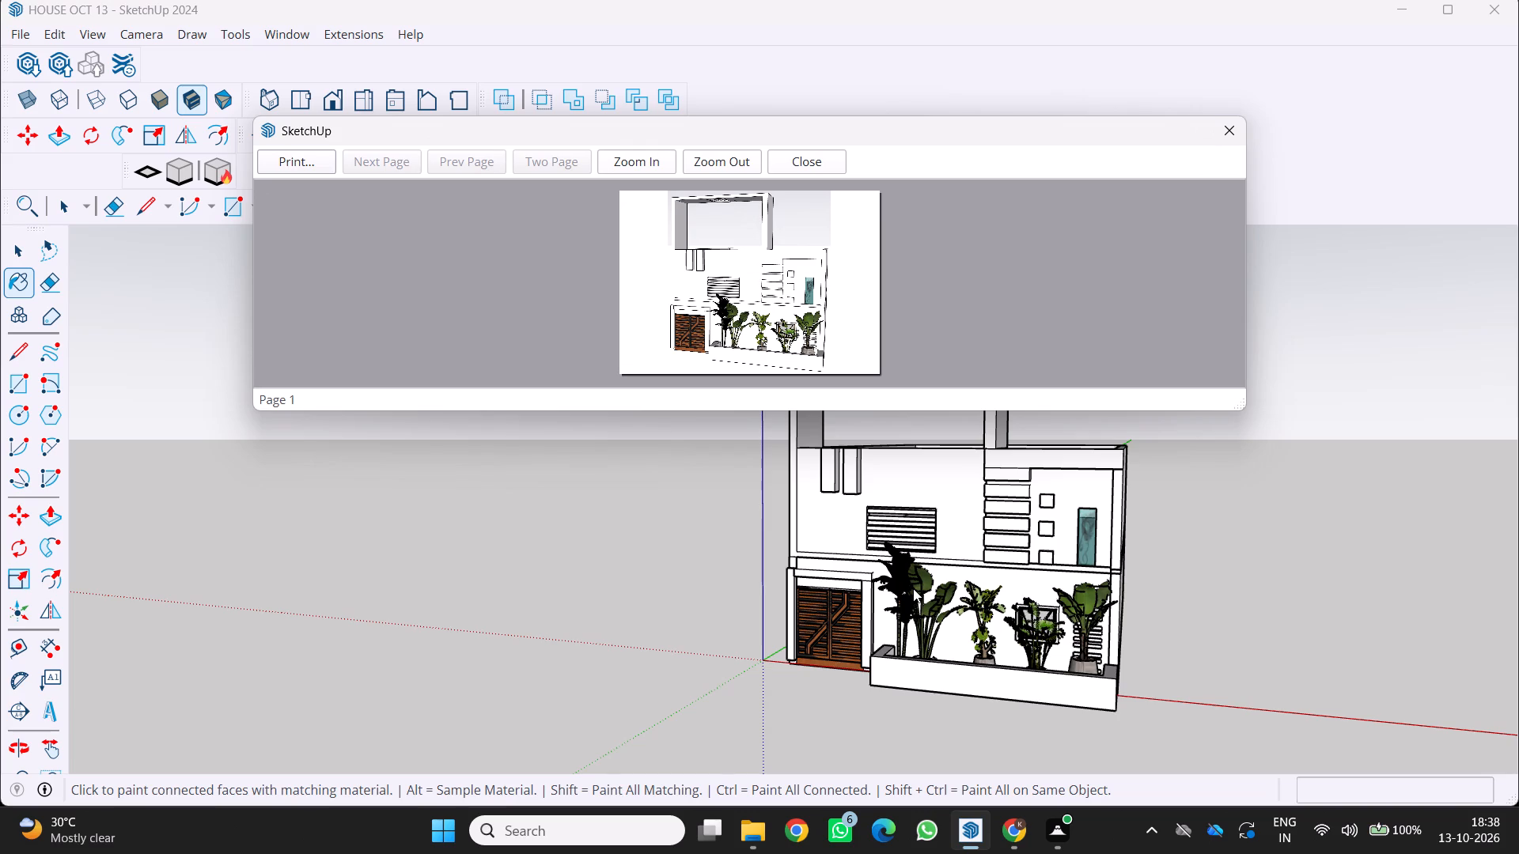
pyautogui.click(624, 164)
pyautogui.click(735, 167)
pyautogui.click(650, 155)
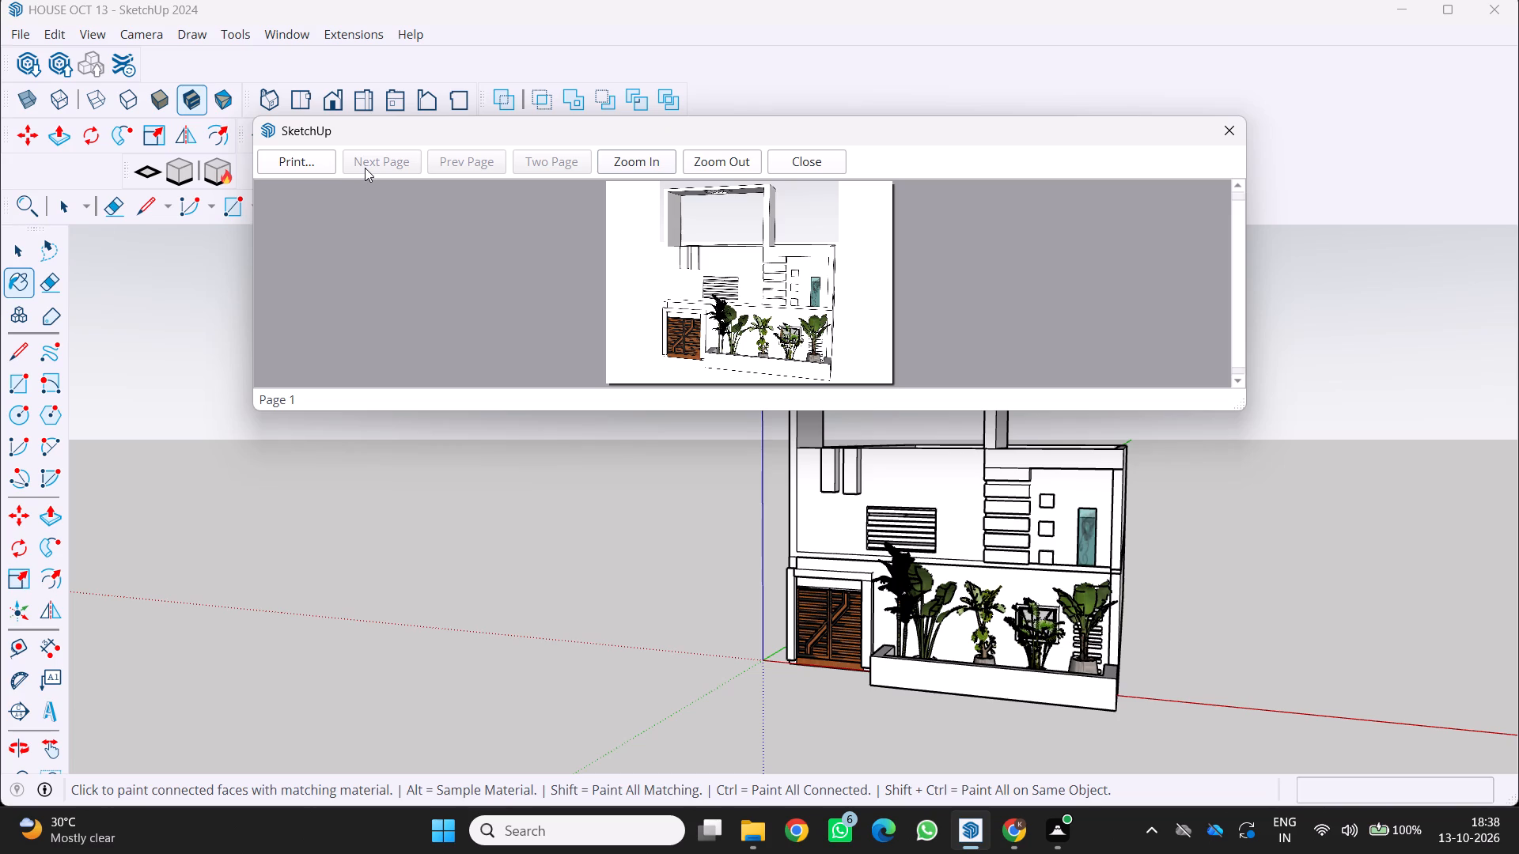
# Print the previewed view to a PDF document named HOUSE OCT 13 in the Documents folder, and return to the Select tool.
pyautogui.click(314, 153)
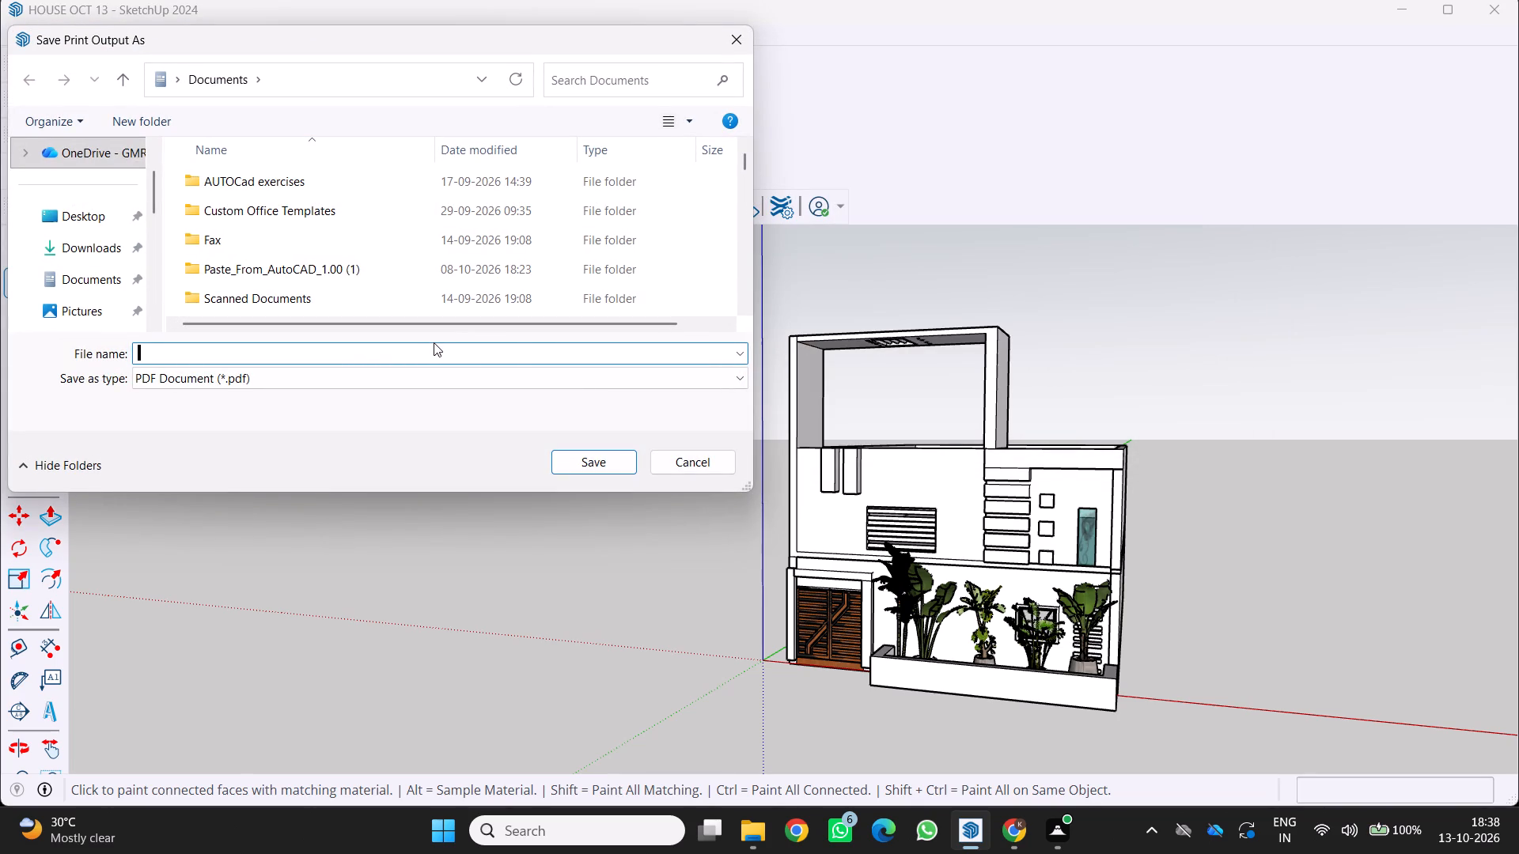
pyautogui.click(434, 342)
pyautogui.write('HO')
pyautogui.write('USE')
pyautogui.press('space')
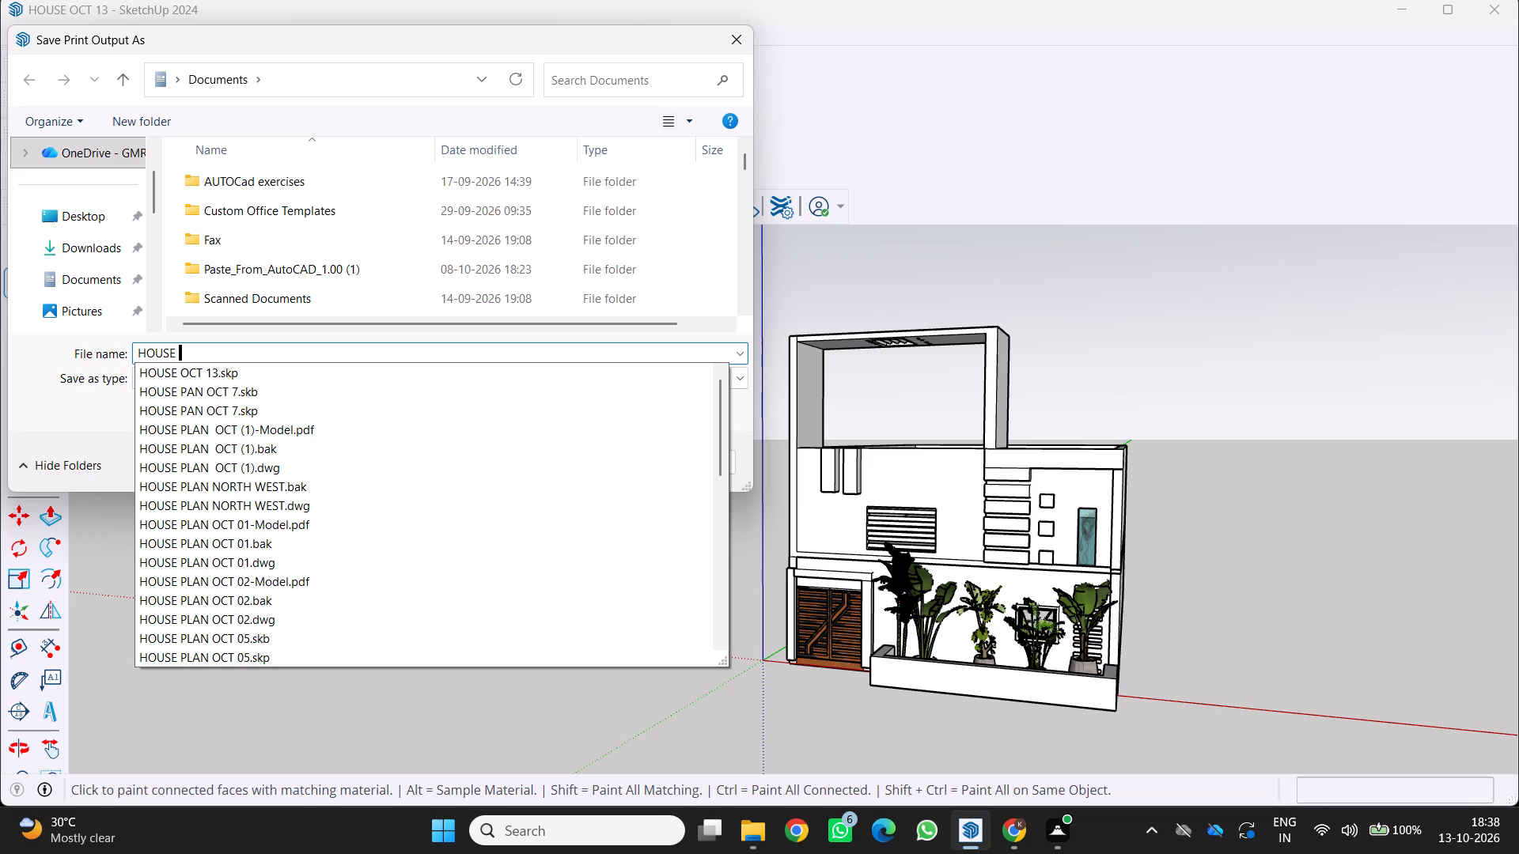
pyautogui.write('OCT')
pyautogui.press('space')
pyautogui.write('13')
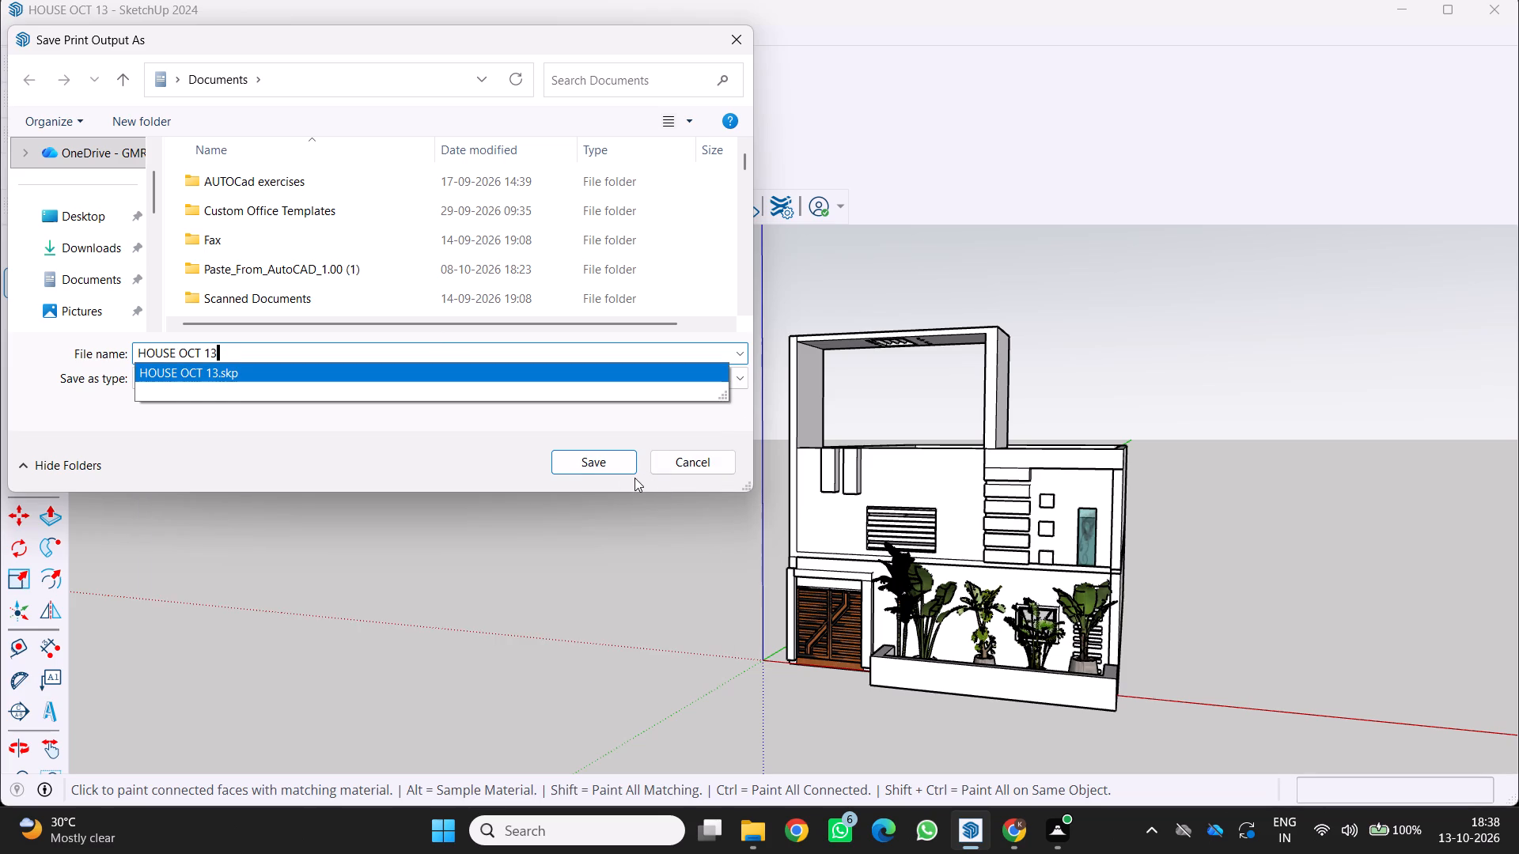
pyautogui.click(593, 458)
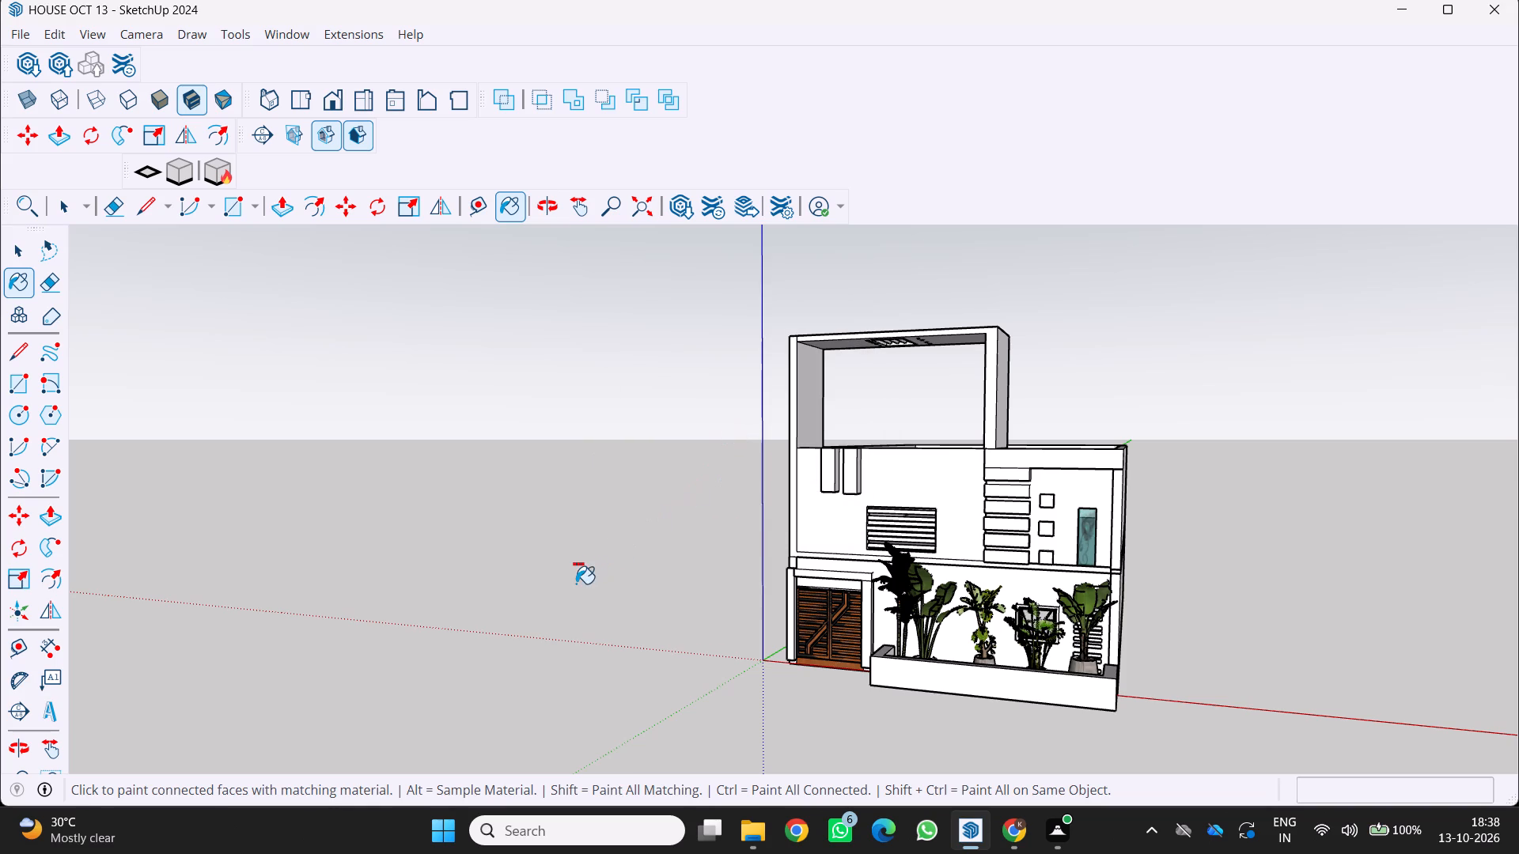
pyautogui.press('space')
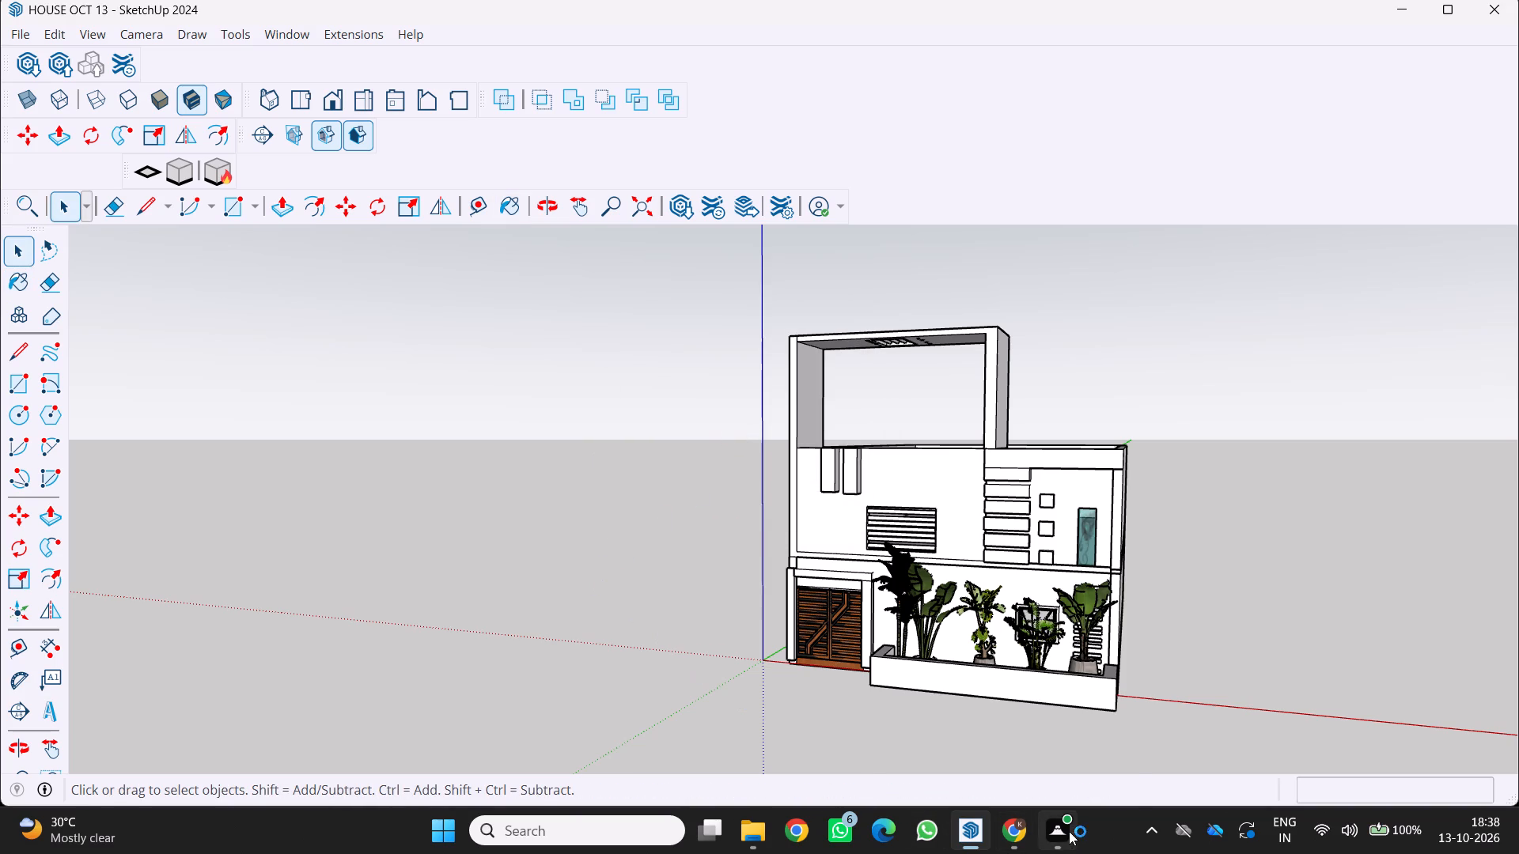